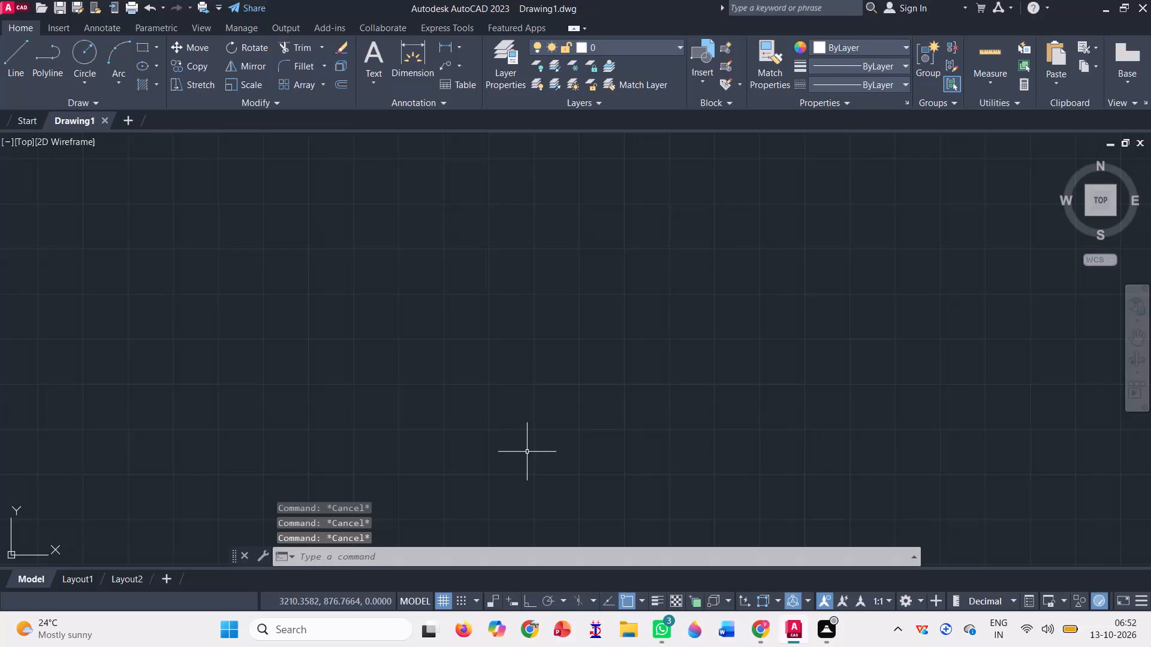
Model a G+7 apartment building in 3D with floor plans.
Turn on command log file recording with LOGFILEON.
key("Escape")
key("Escape")
key("Escape")
key("Escape")
type("log")
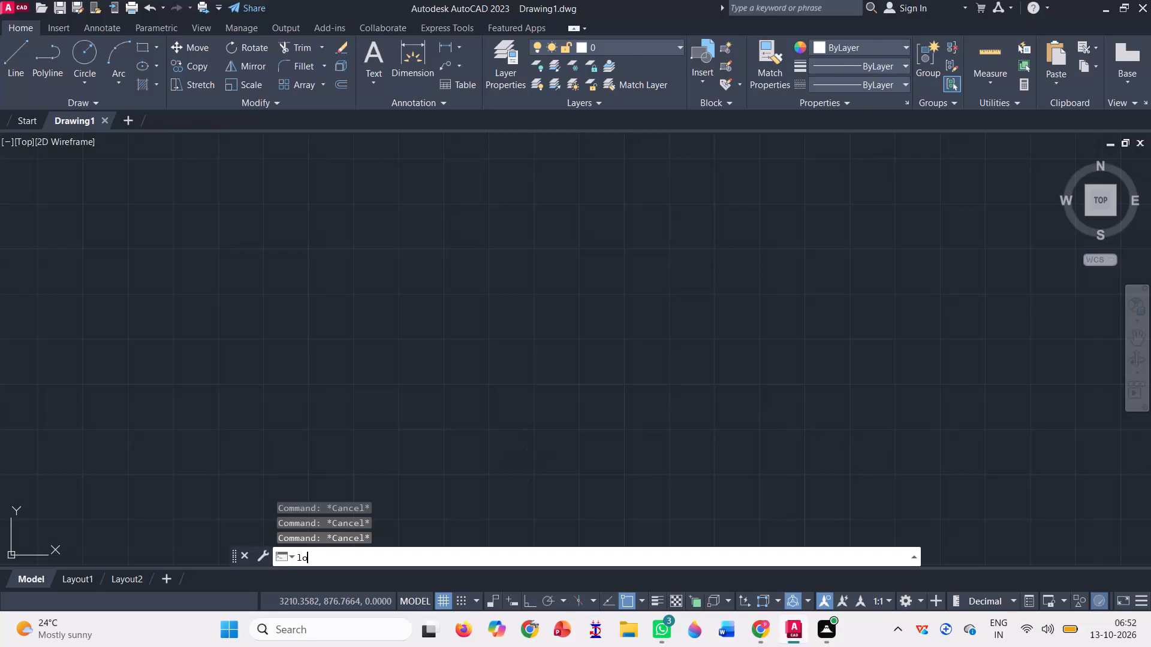
key("Down")
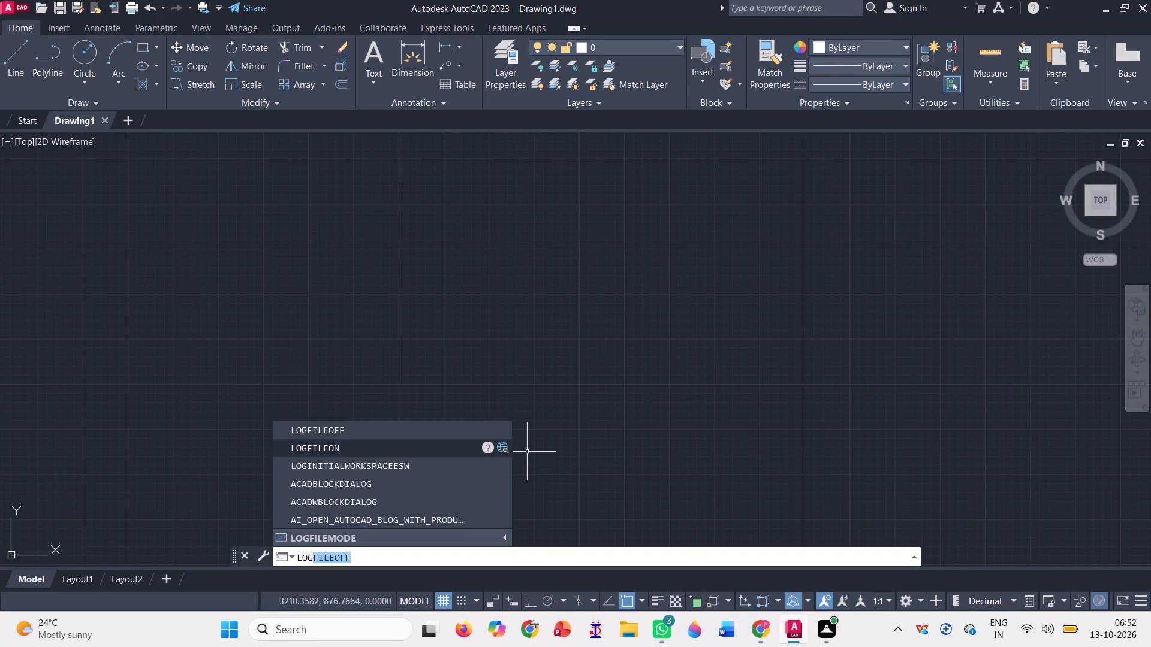
key("Return")
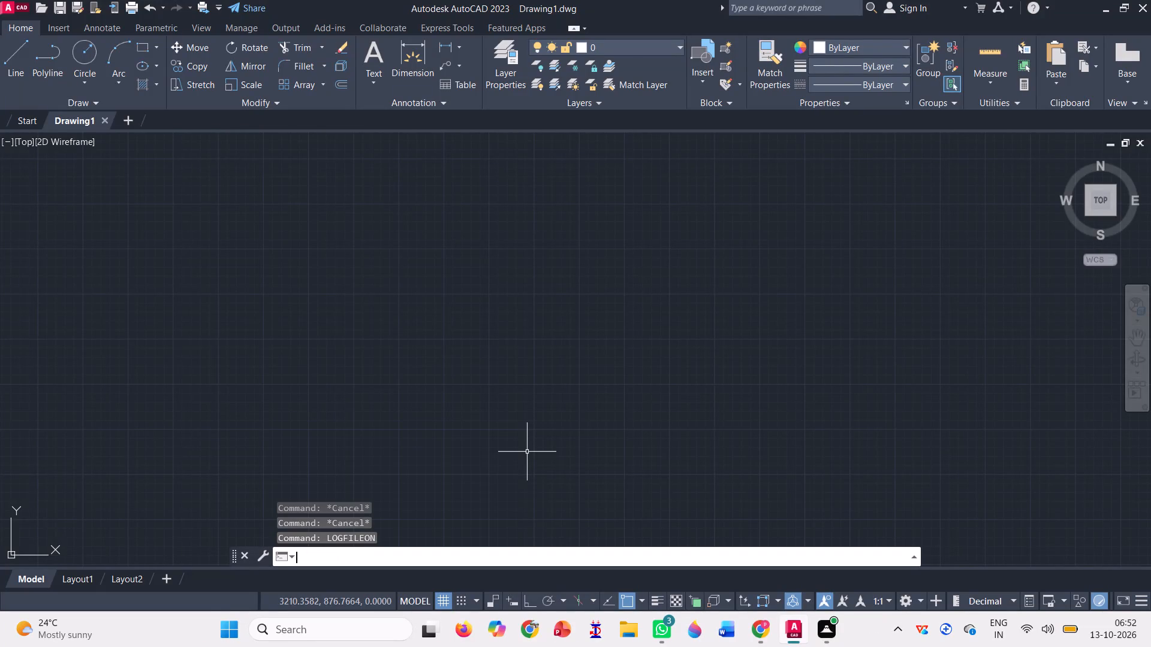
Set the drawing units to Engineering length type with Feet as the insertion scale, accepting the values as selected.
type("un")
key("Return")
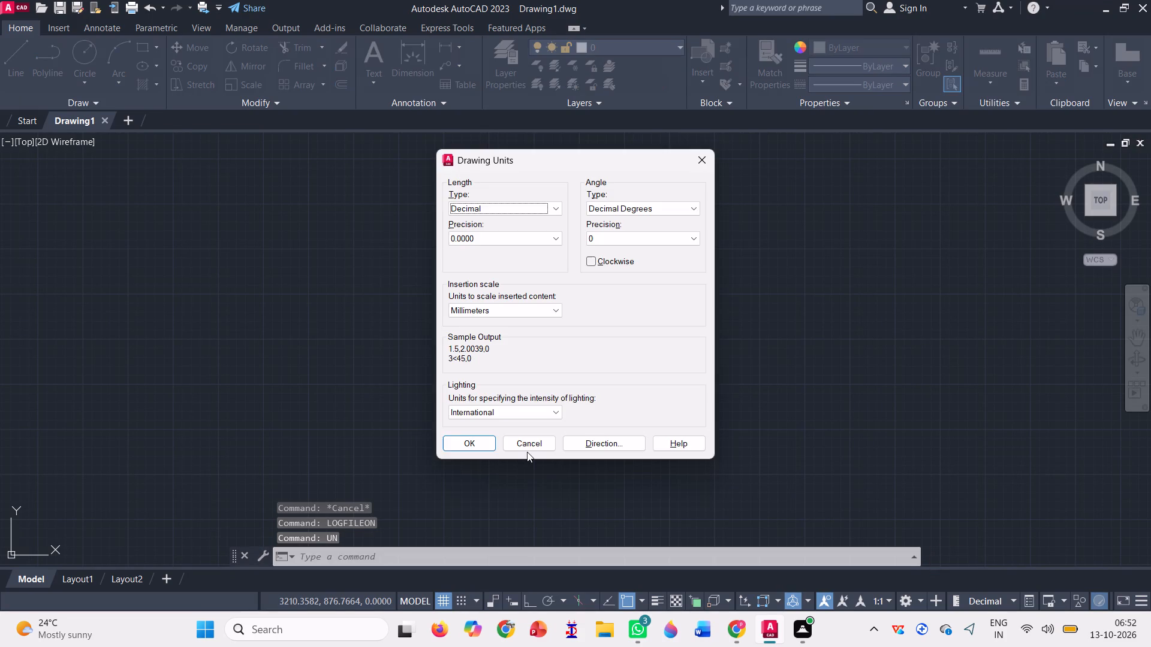
left_click(553, 206)
left_click(541, 236)
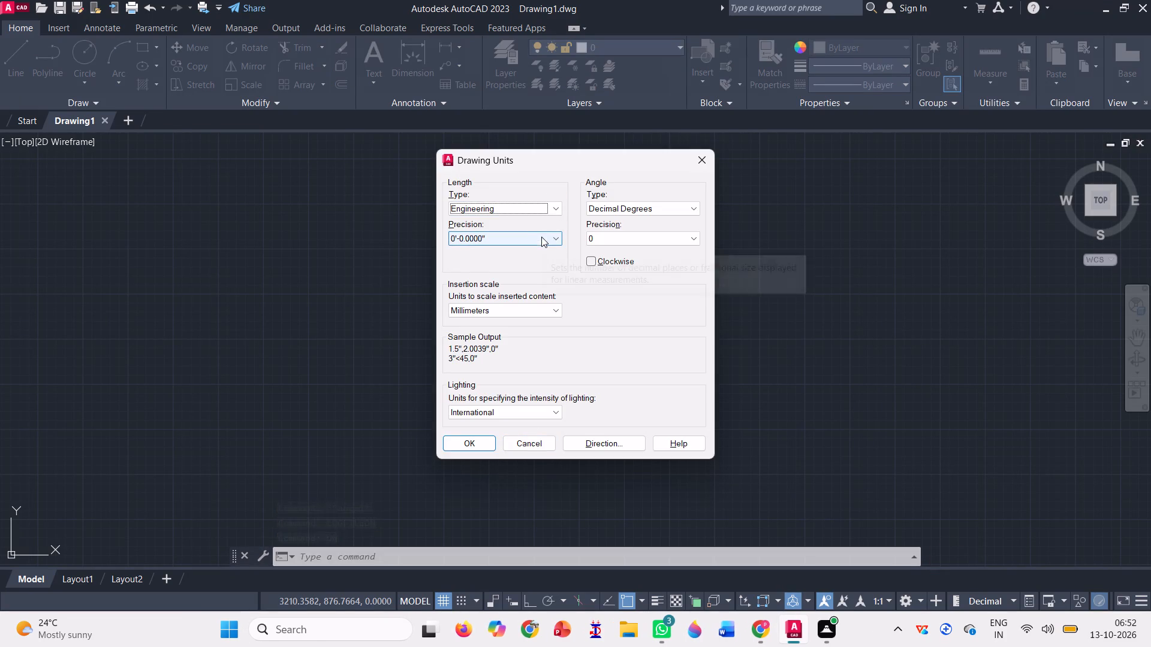
left_click(552, 308)
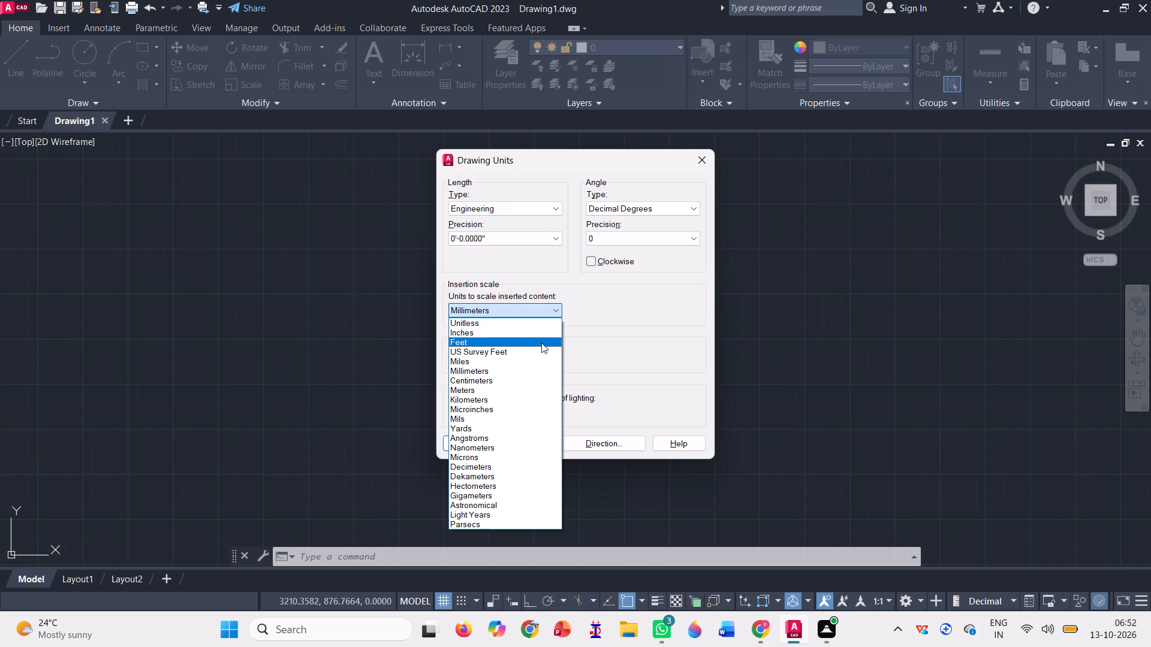
left_click(541, 343)
left_click(468, 442)
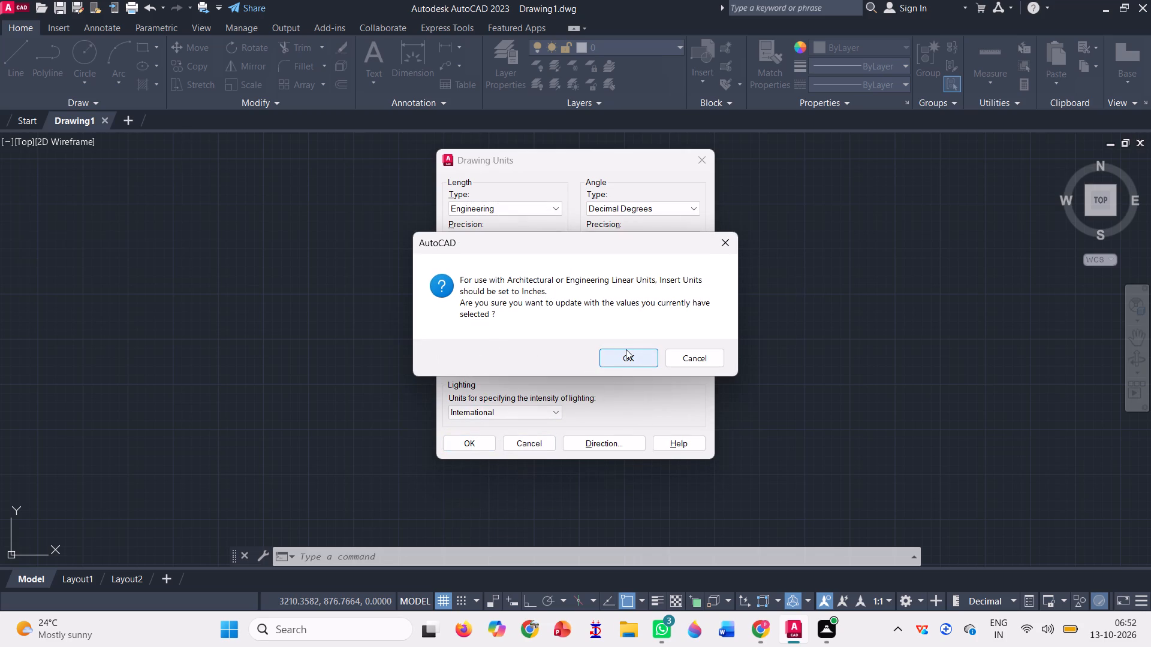
left_click(626, 349)
Set the Standard dimension style's primary unit format to Engineering and make that style current.
type("dim")
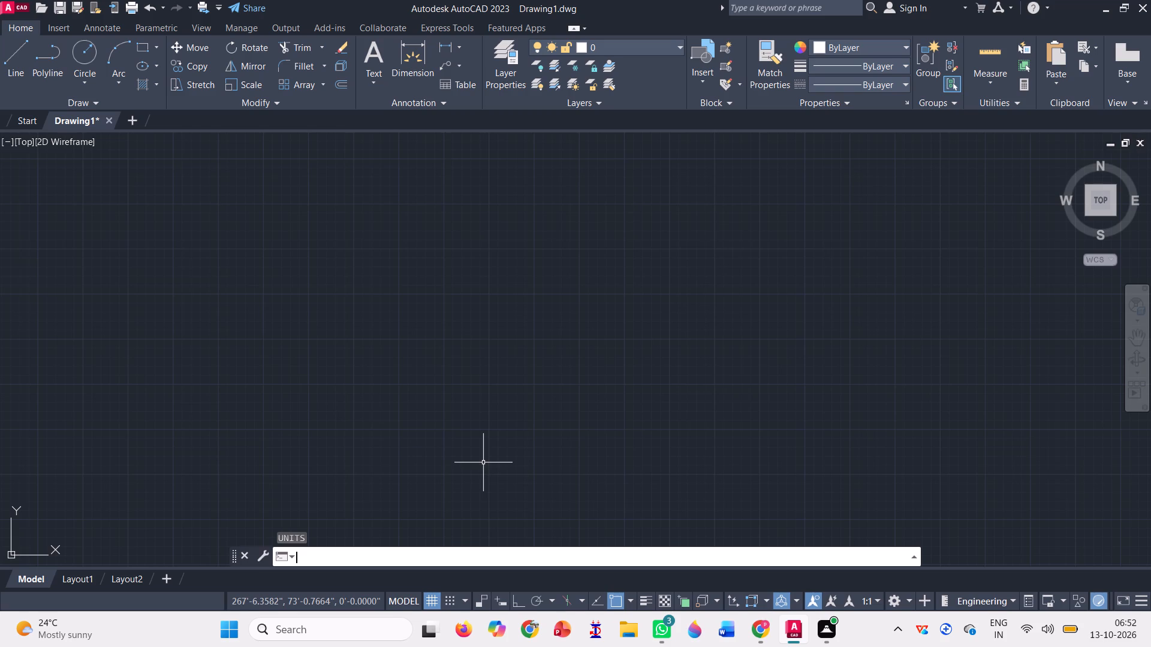
key("s")
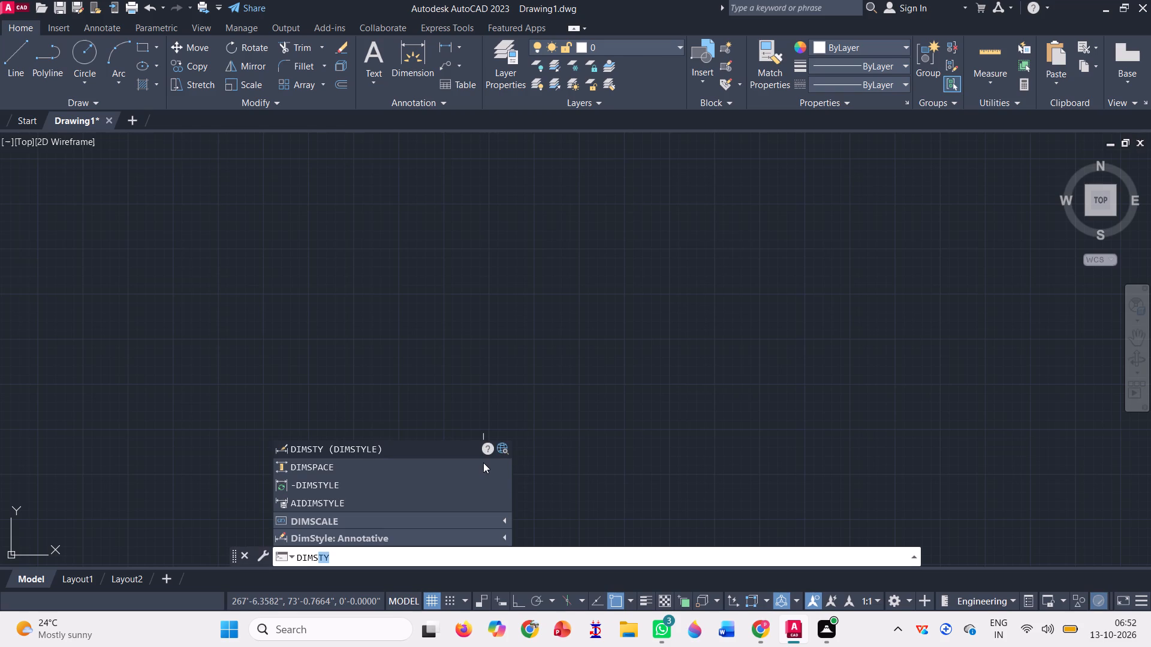
key("Return")
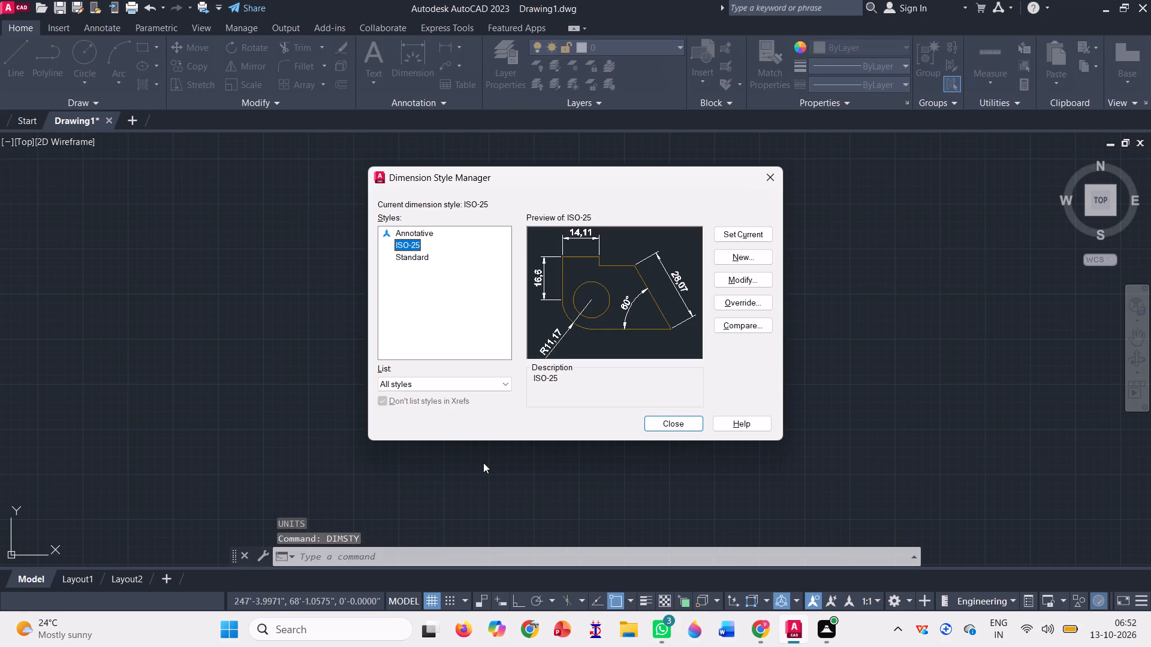
left_click(417, 261)
left_click(751, 277)
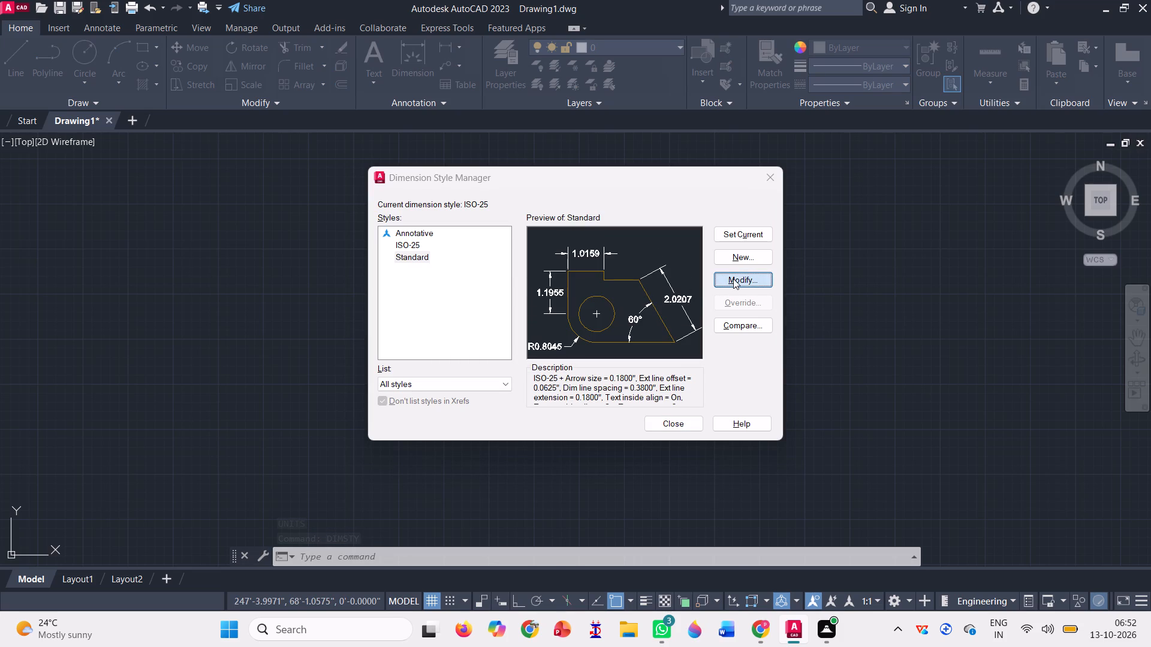
left_click(732, 276)
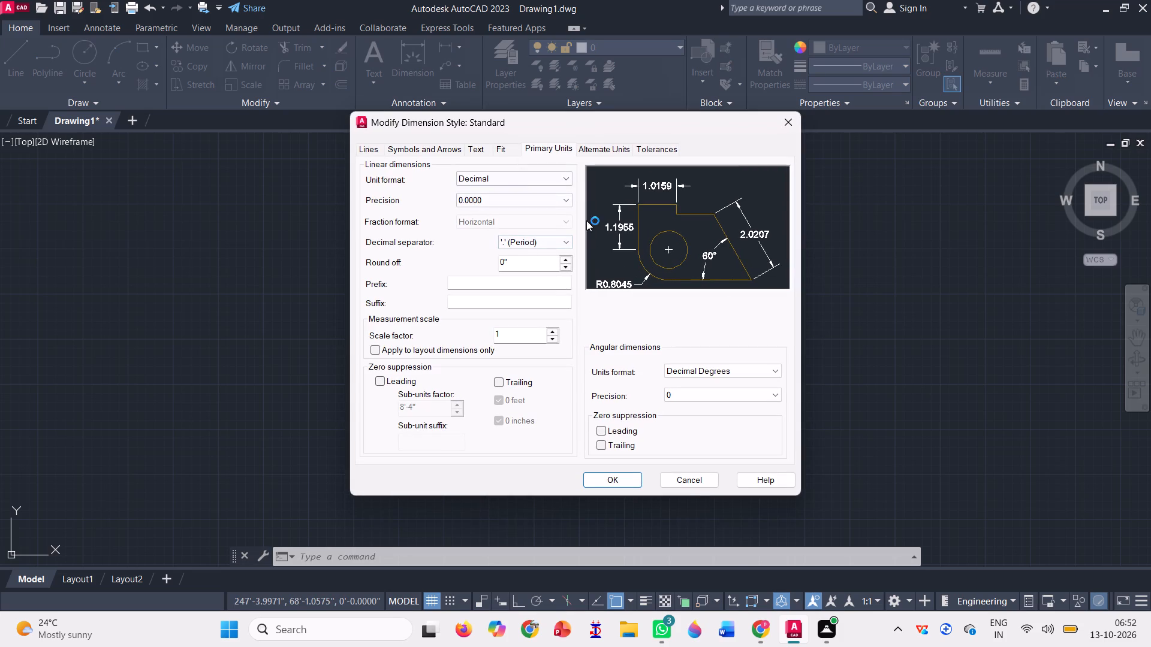
left_click(569, 180)
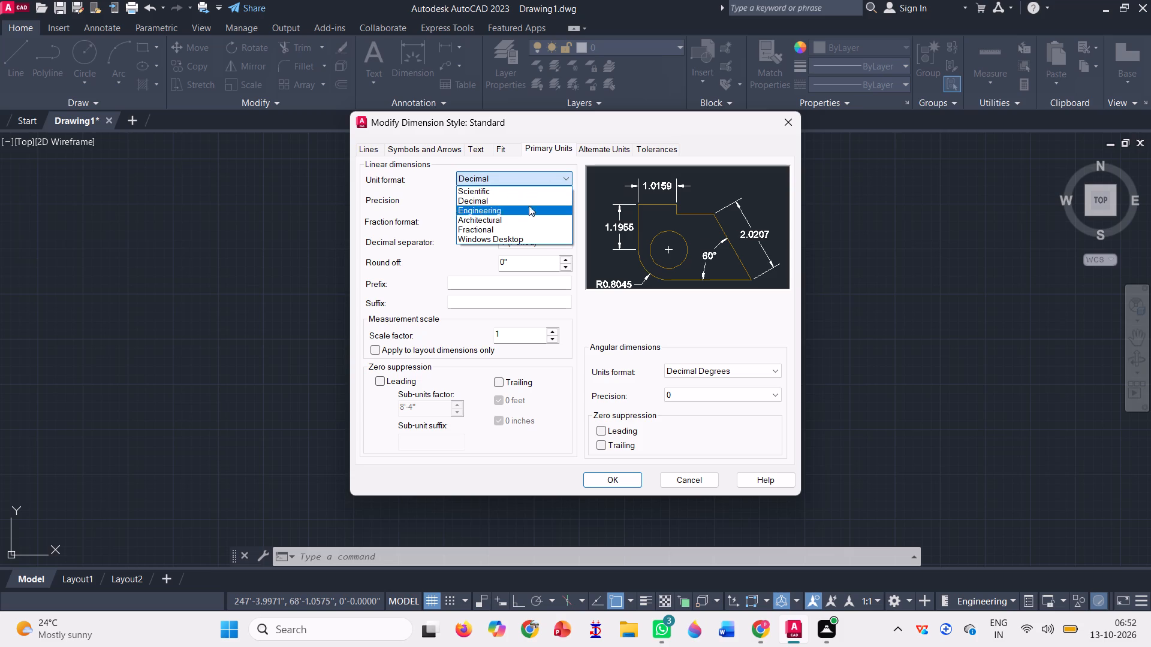
left_click(522, 208)
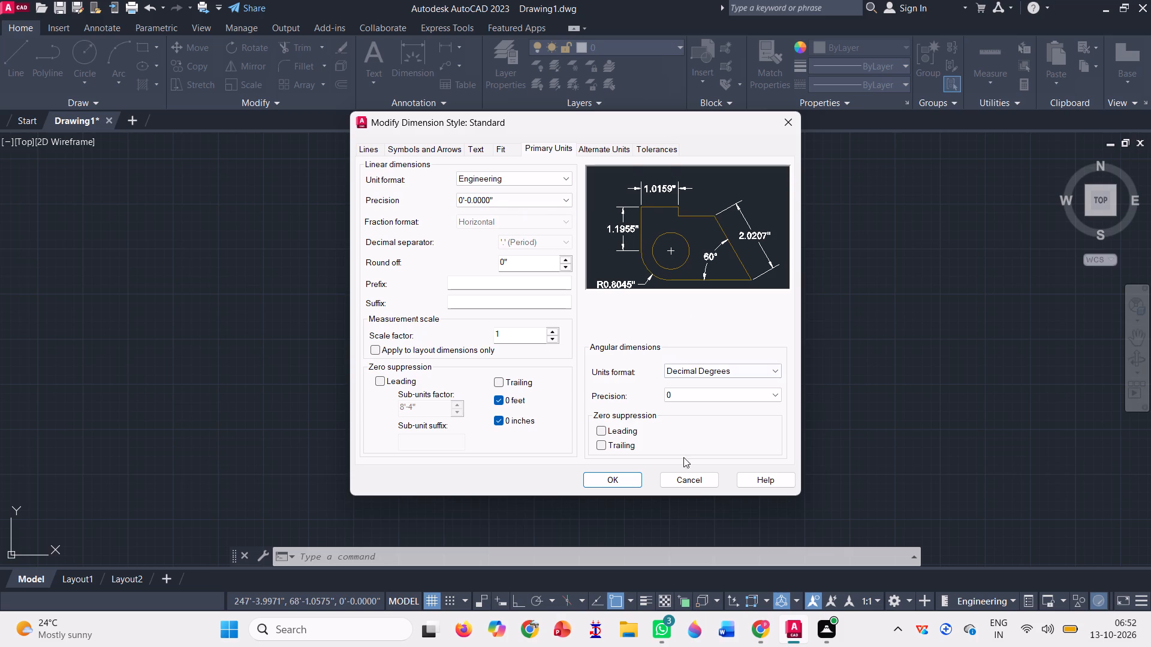
left_click(634, 473)
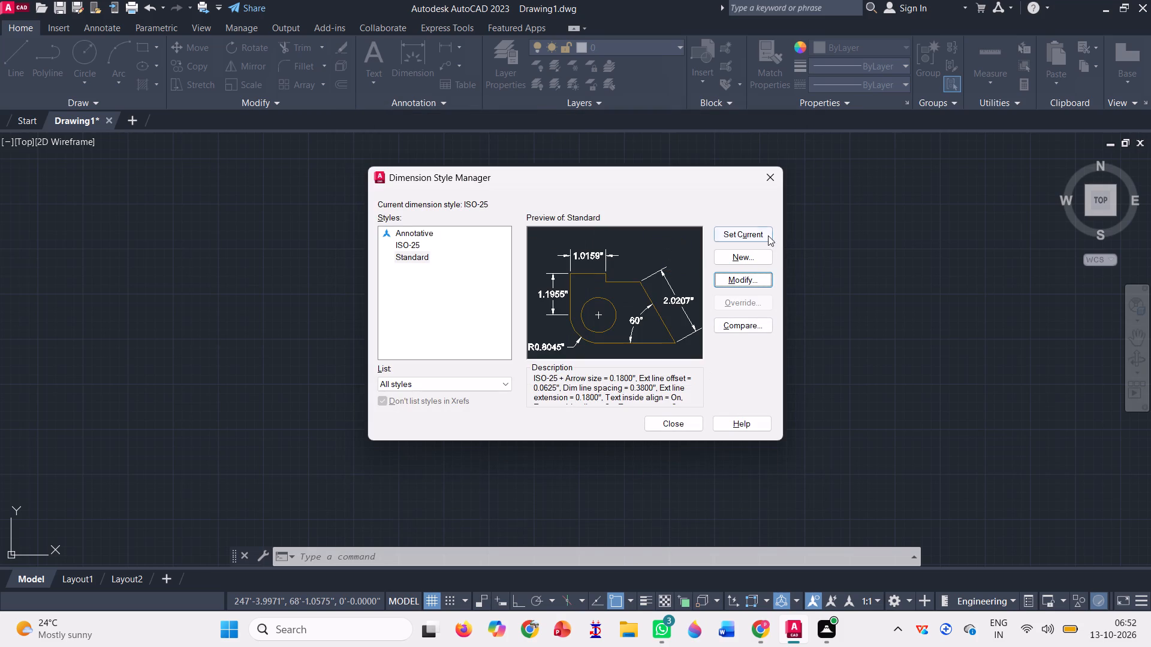
left_click(767, 232)
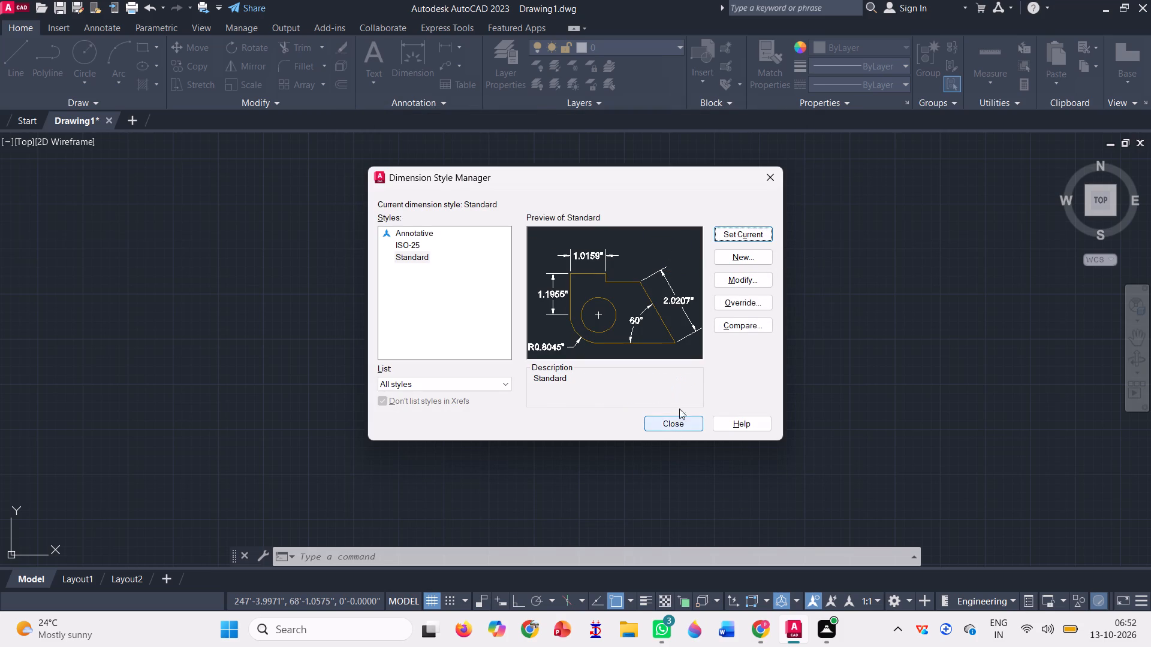
left_click(725, 233)
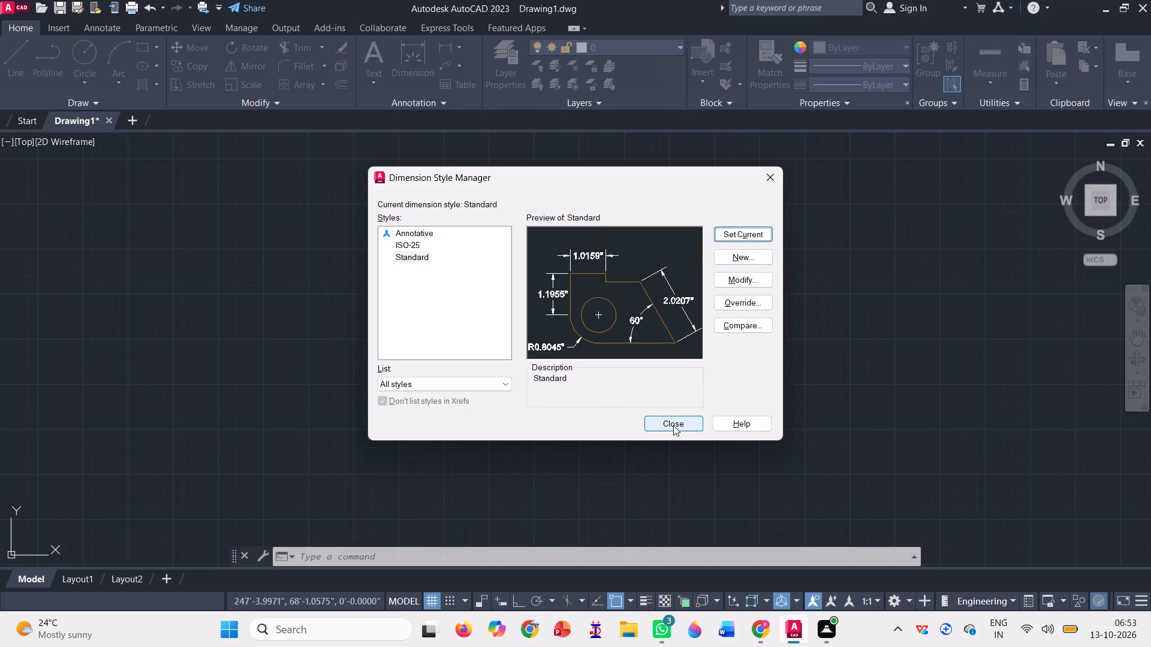
left_click(673, 425)
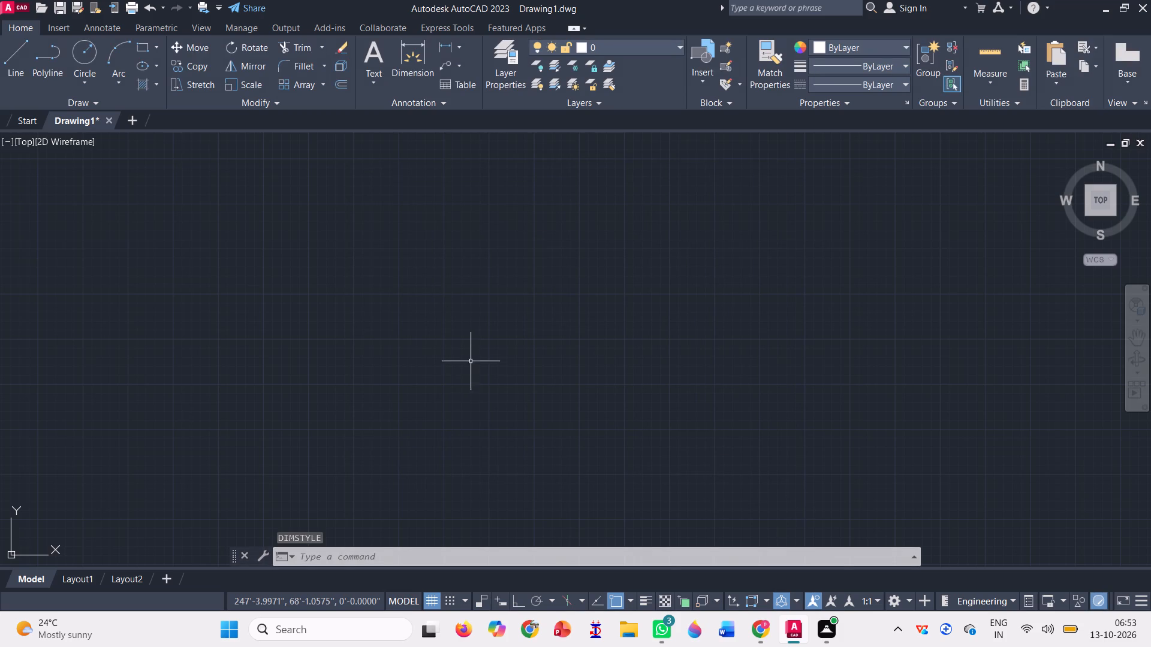
Draw a closed rectangle of lines 100' wide and 50' high with Ortho on.
key("l")
key("Return")
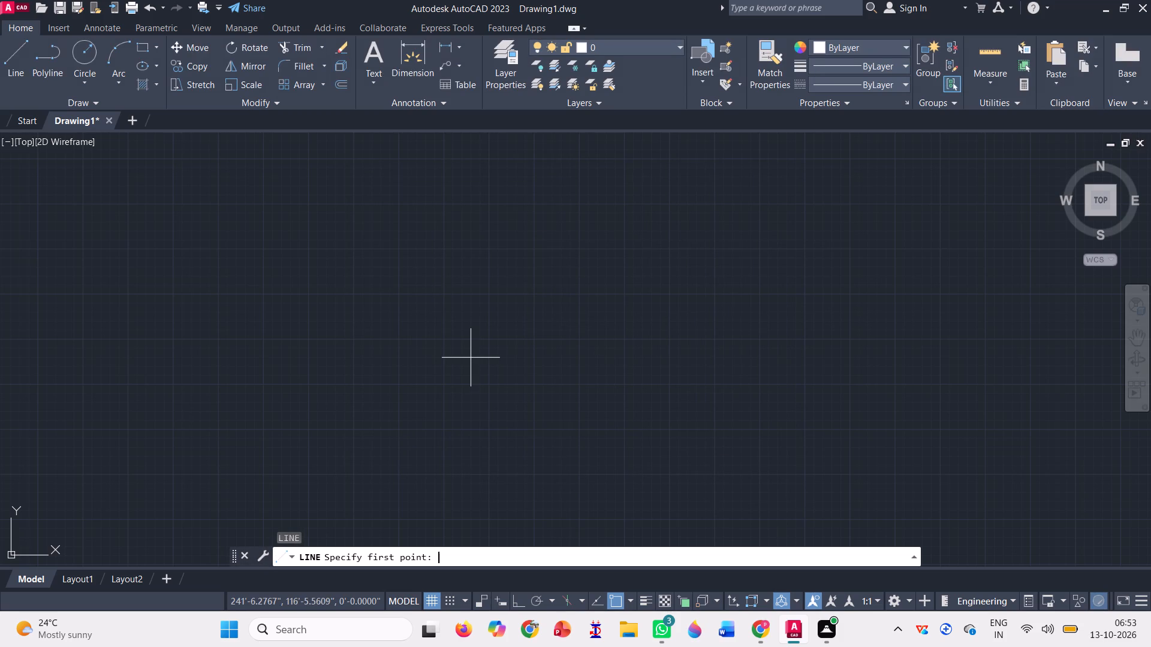
left_click(276, 204)
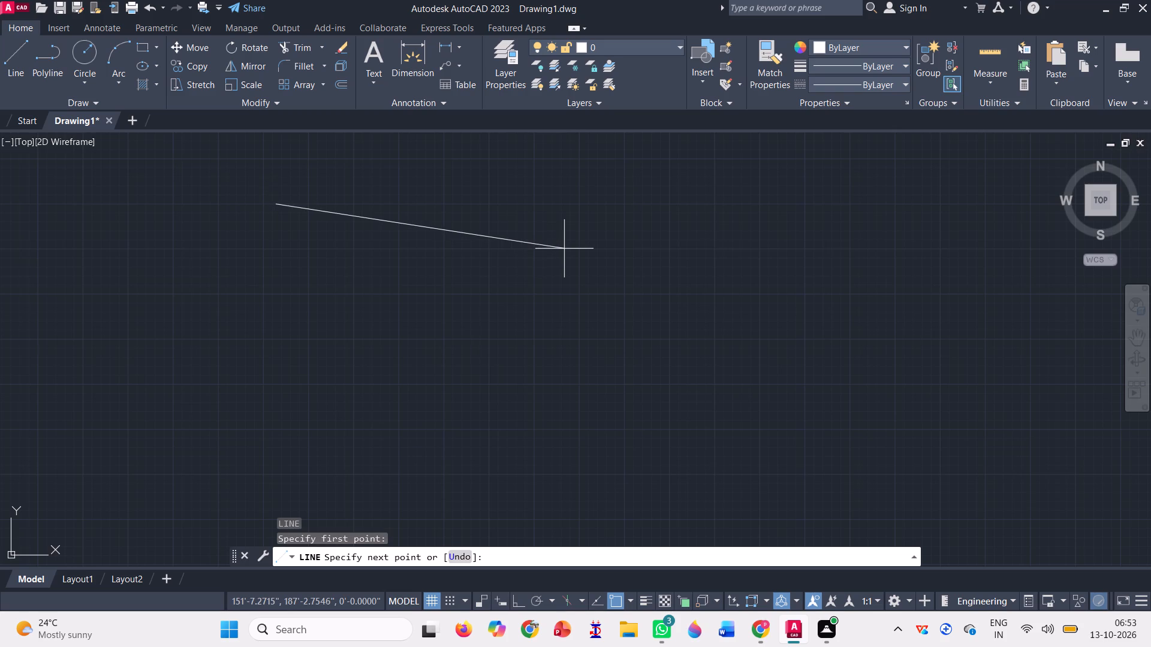
key("F8")
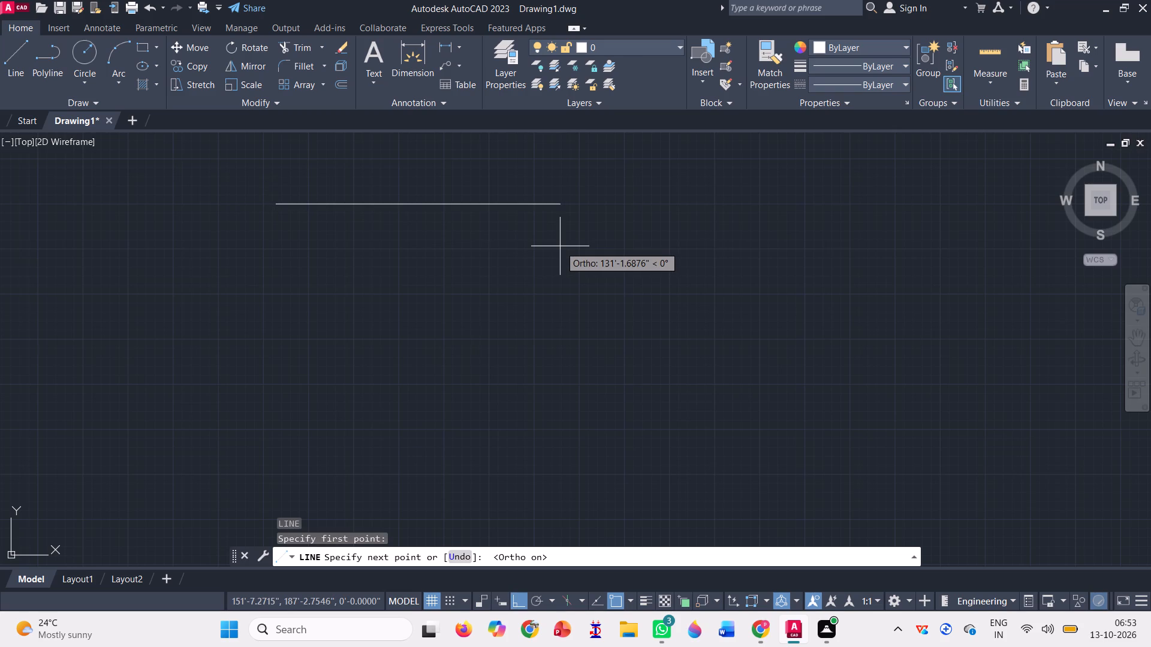
type("100'")
key("Return")
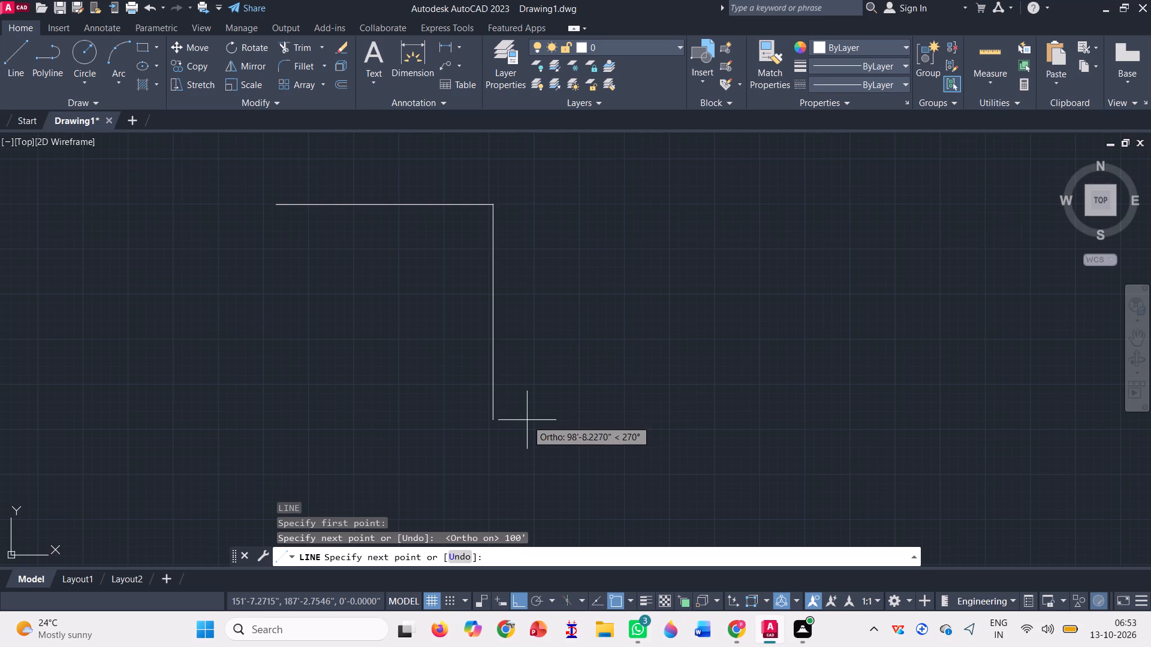
type("50'")
key("Return")
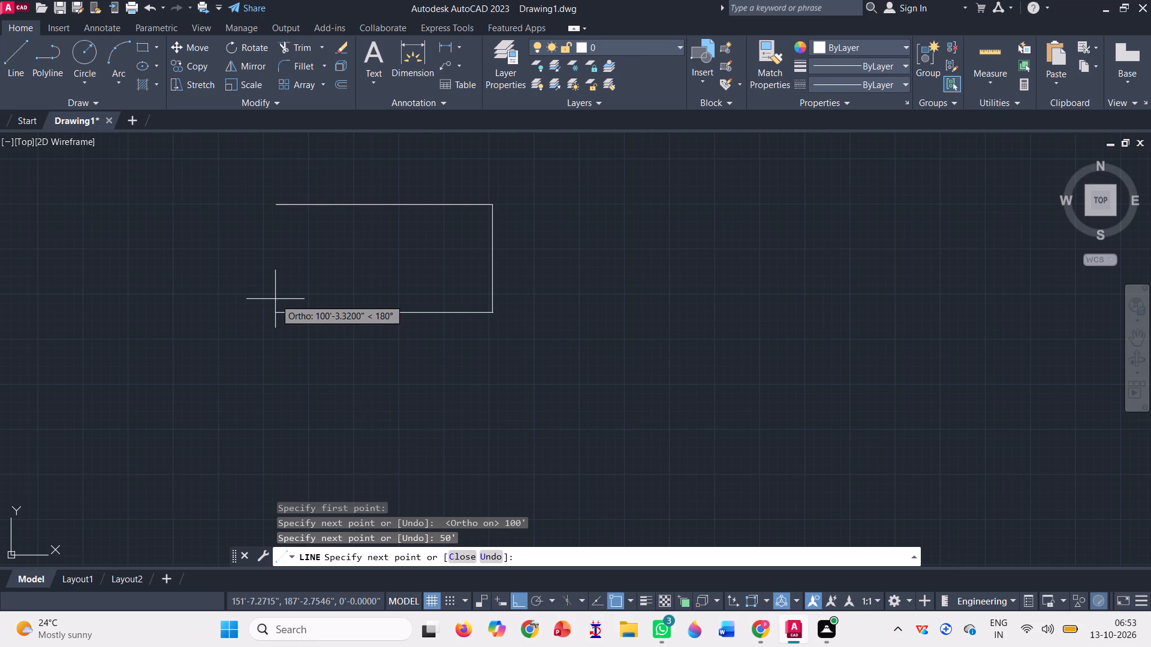
type("100'")
key("Return")
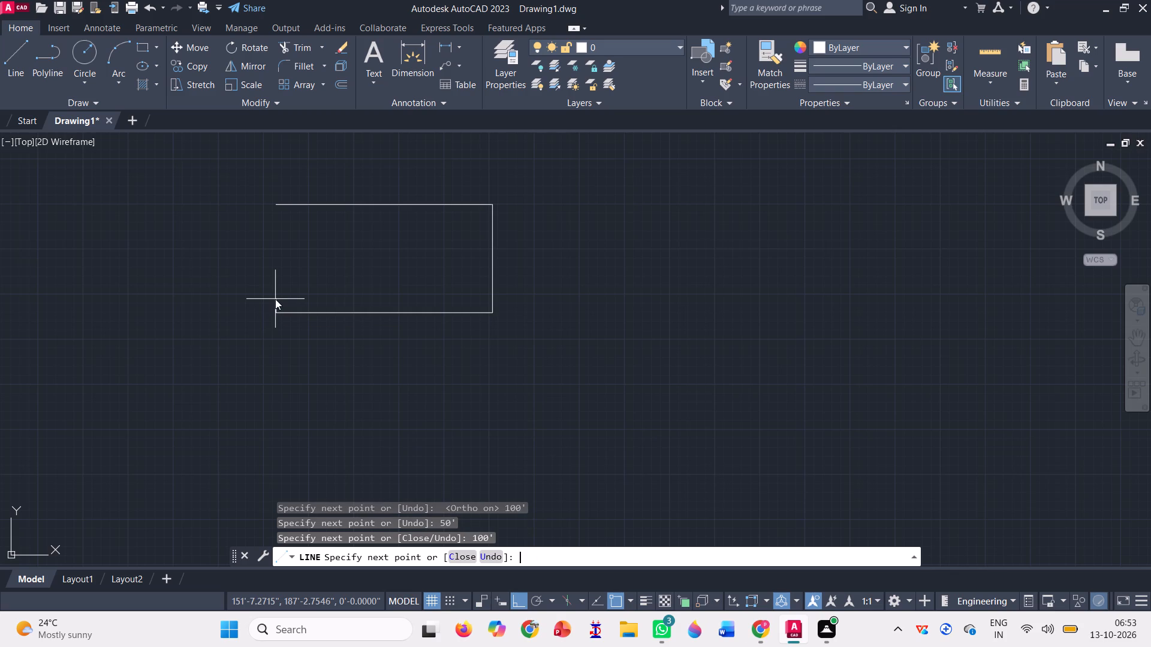
left_click(272, 201)
key("space")
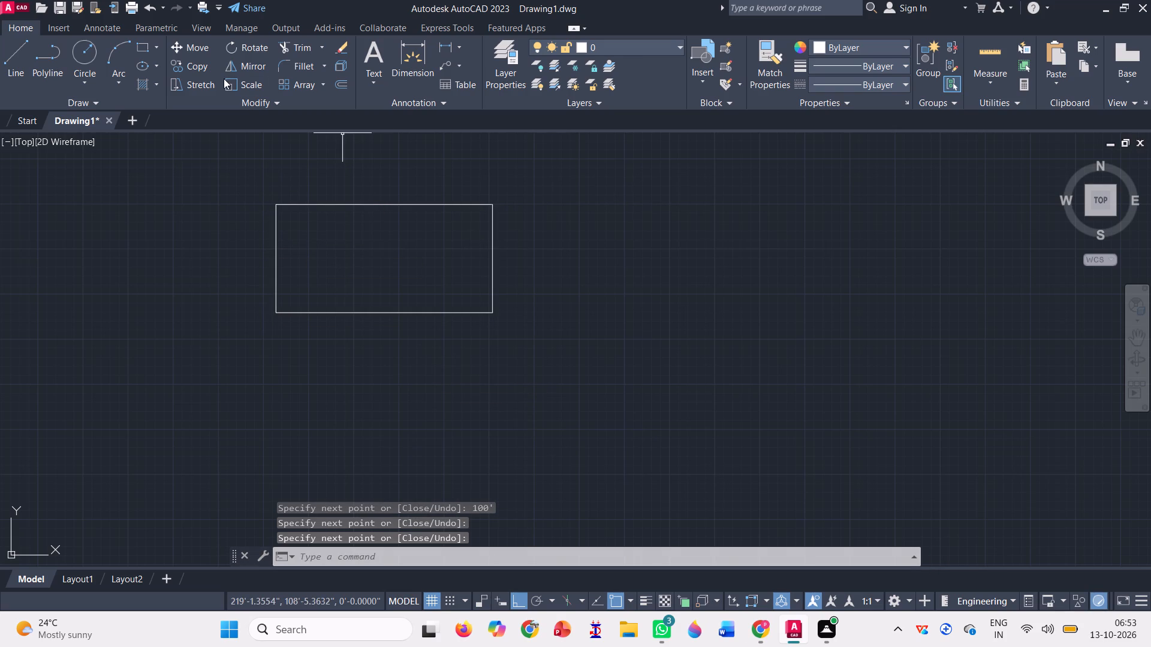
Rotate the whole rectangle to 270° about its upper-left corner so that it stands upright.
left_click(252, 48)
left_click(571, 375)
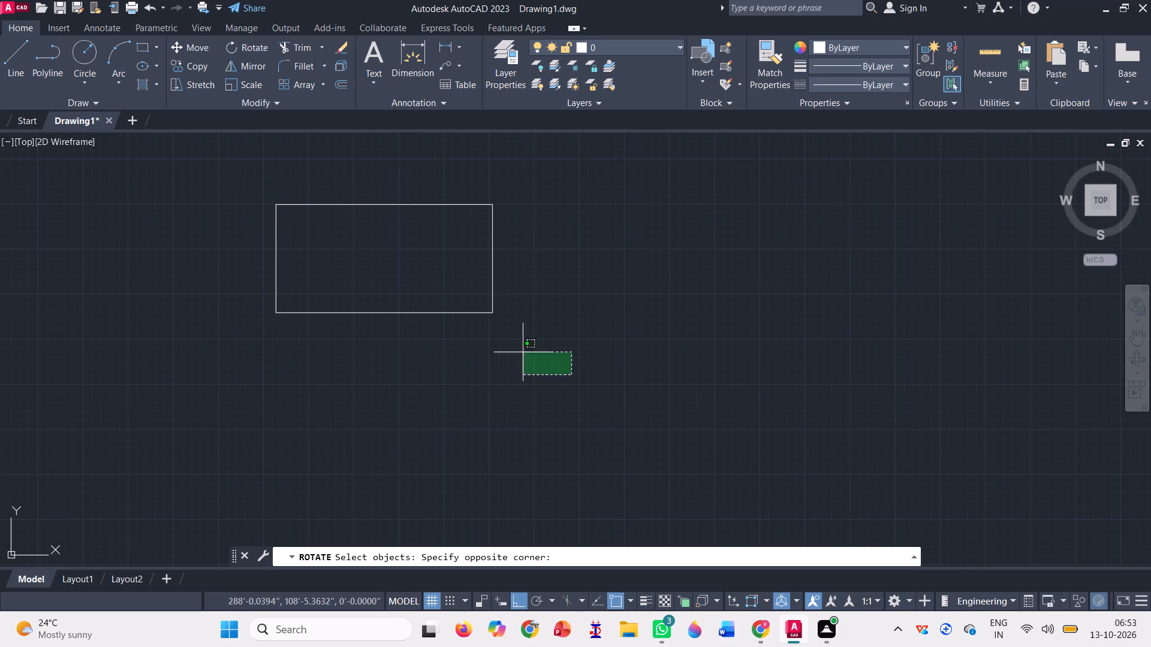
left_click(123, 175)
key("space")
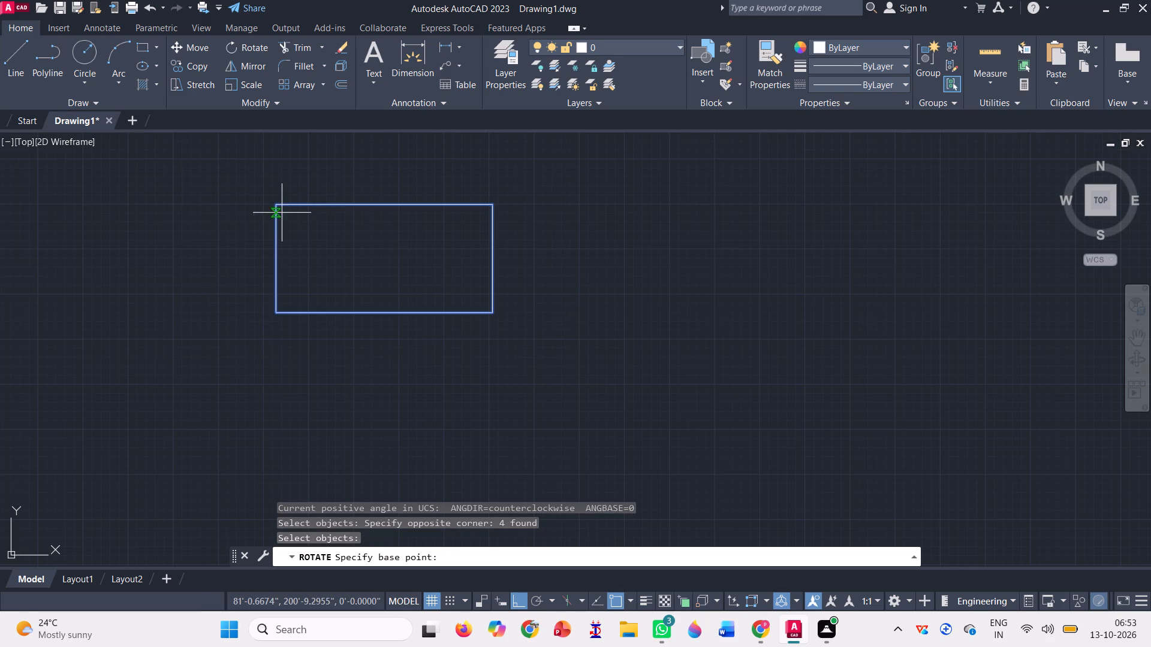
left_click(273, 204)
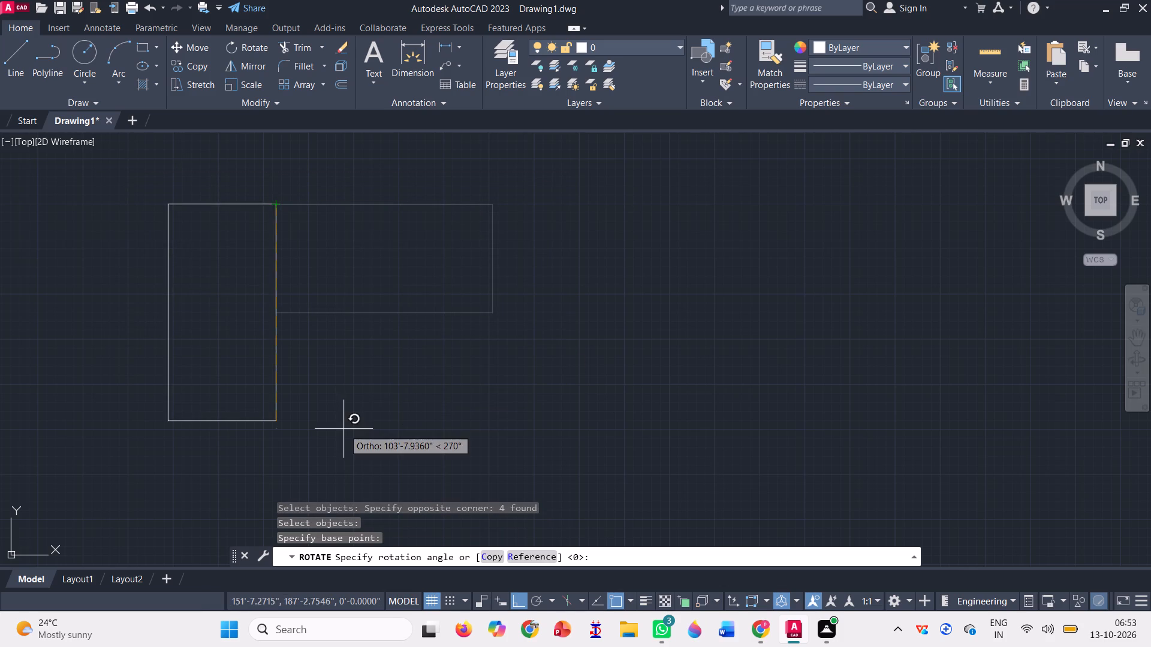
left_click(276, 457)
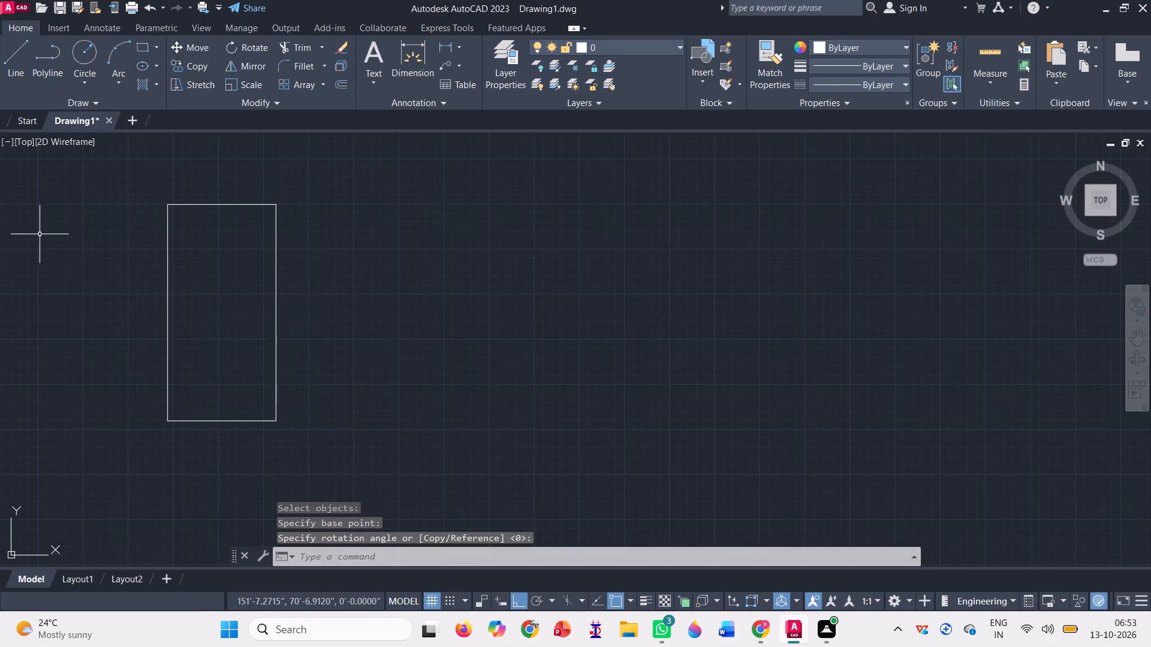
Join the rectangle's four lines into a single polyline.
scroll(821, 349, "down", 1)
scroll(324, 309, "up", 1)
scroll(576, 426, "up", 1)
scroll(563, 421, "down", 1)
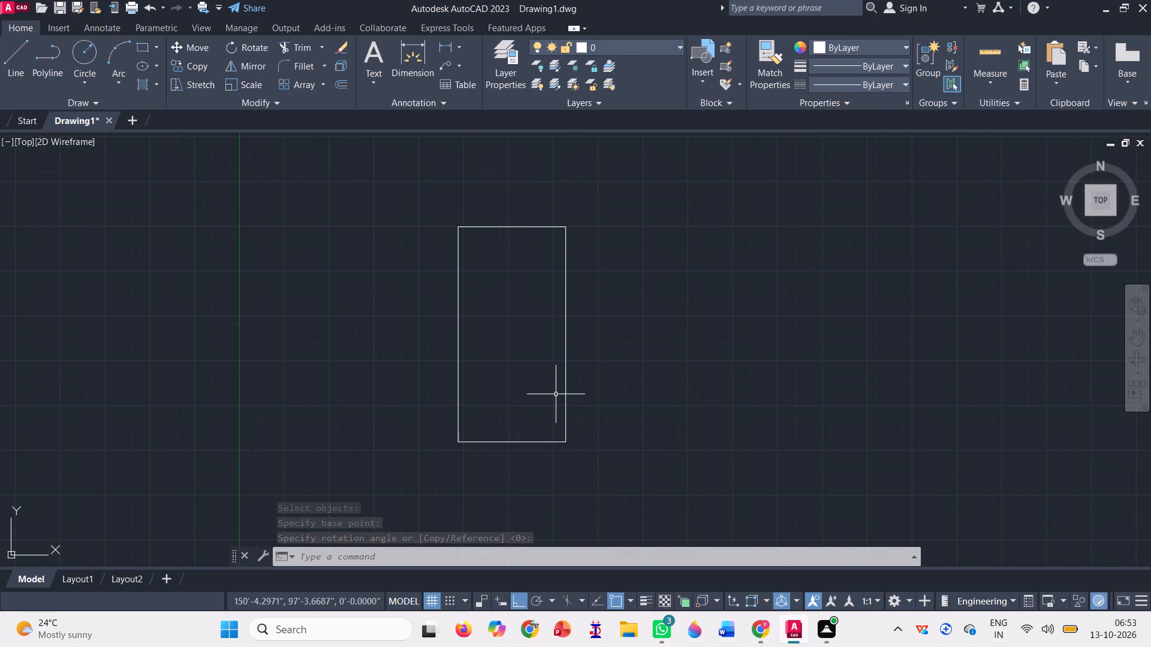
key("Escape")
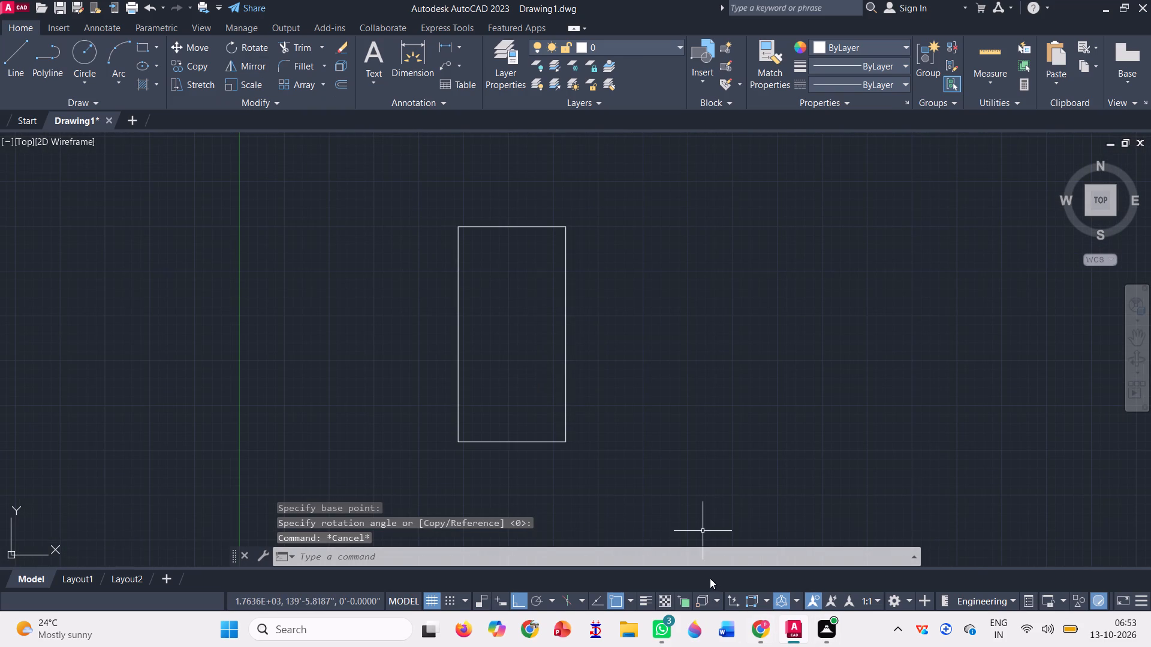
left_click(621, 491)
left_click(325, 153)
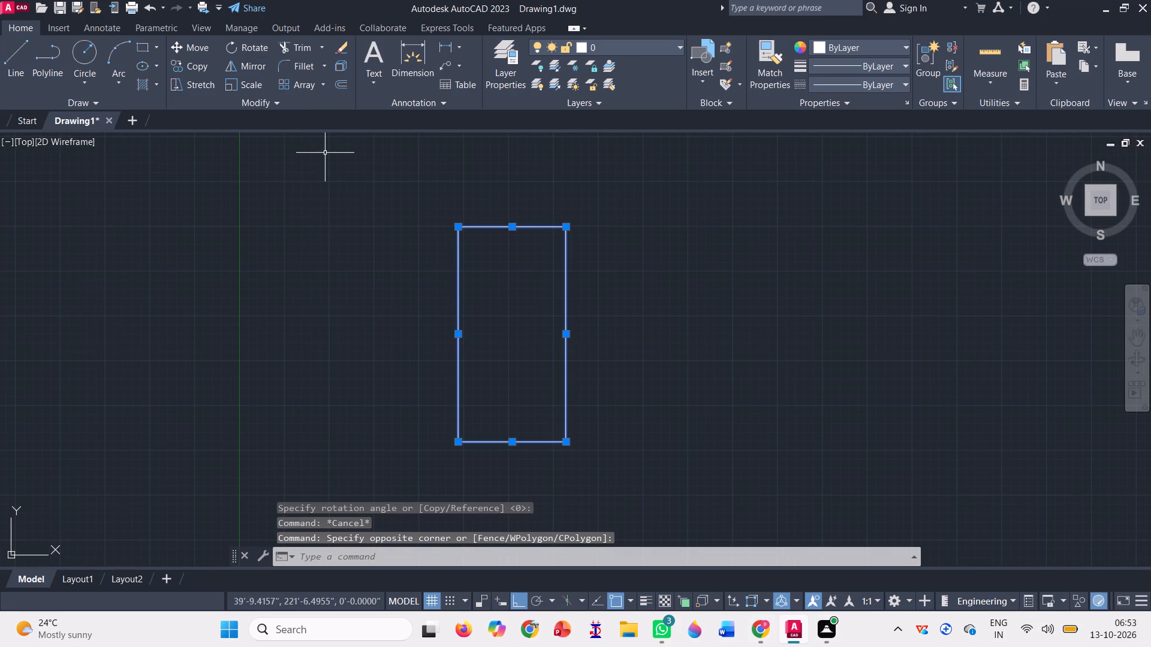
key("j")
key("Return")
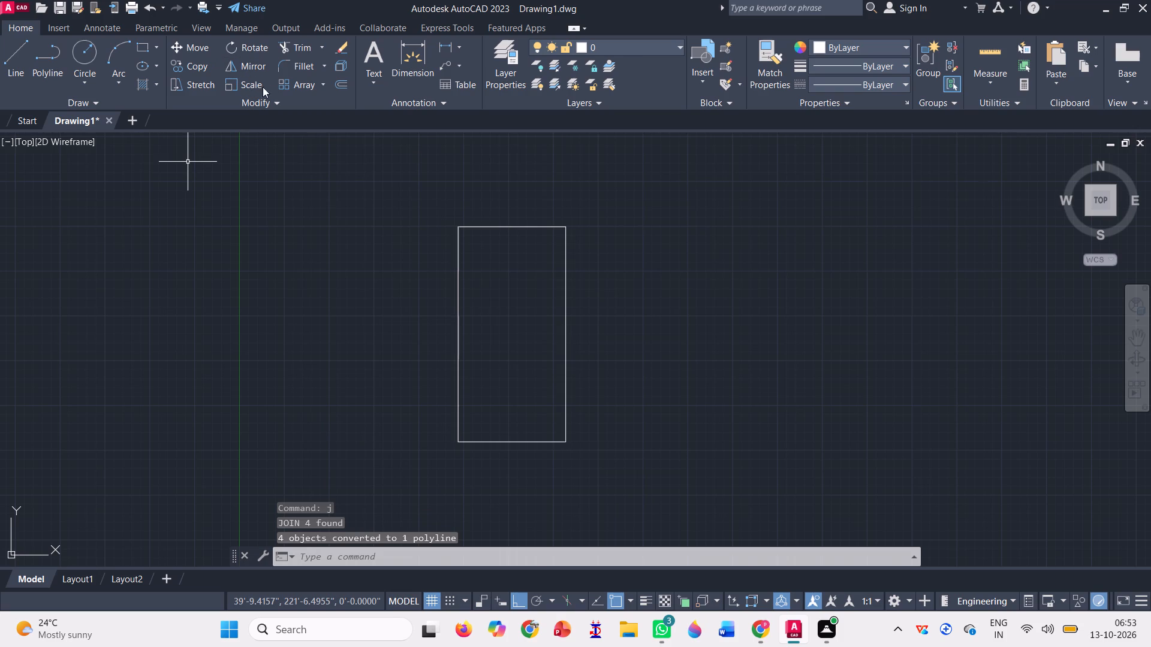
Offset the joined rectangle inward by 0'9" to form the wall thickness.
left_click(339, 80)
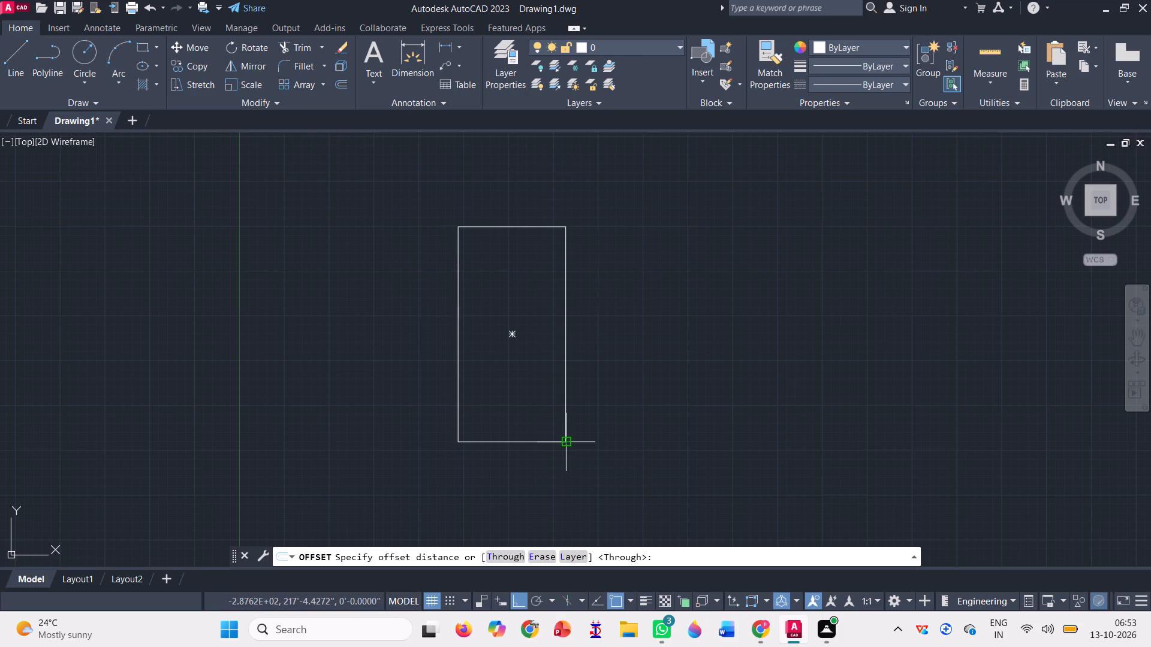
type("0'9\"")
key("Return")
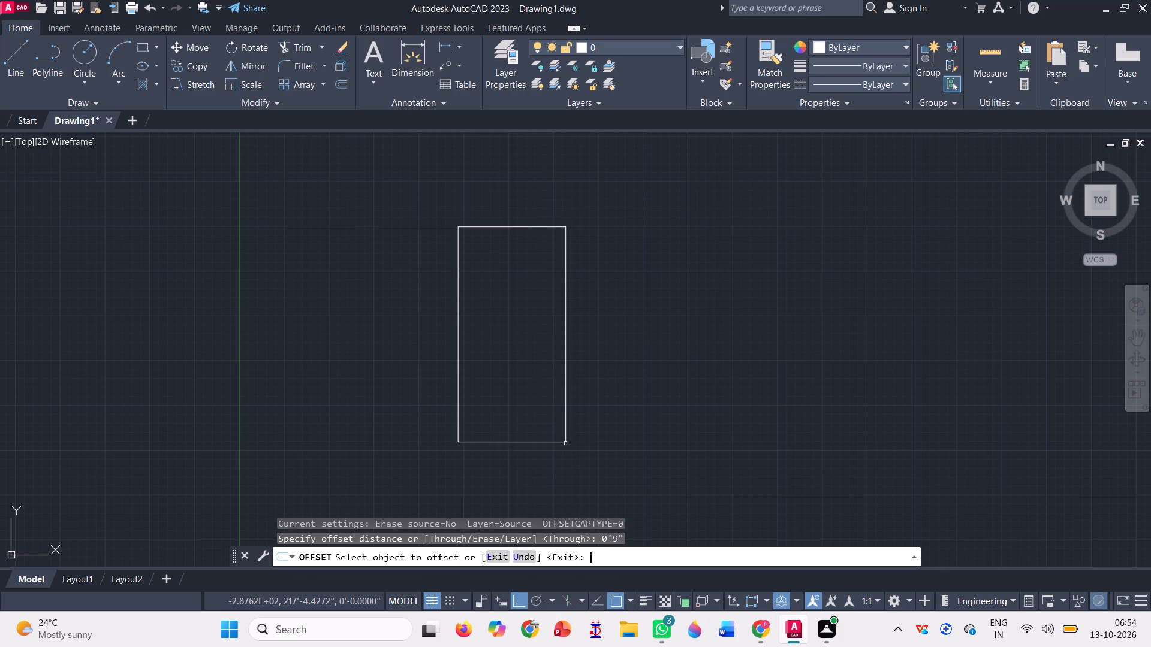
left_click(565, 433)
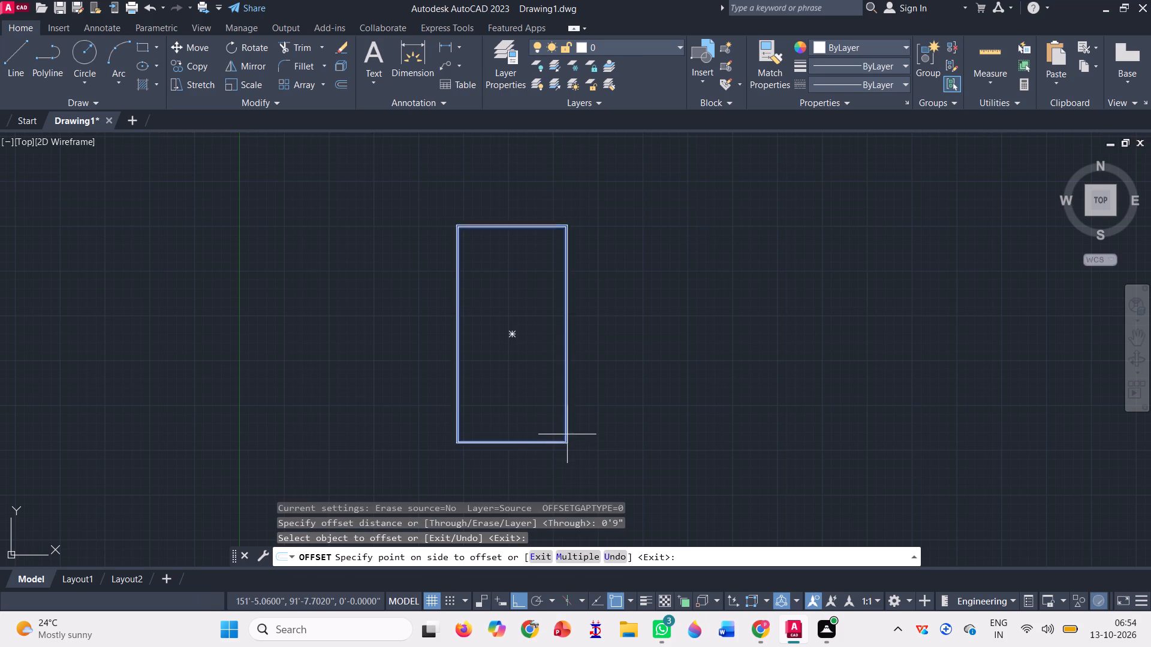
left_click(537, 403)
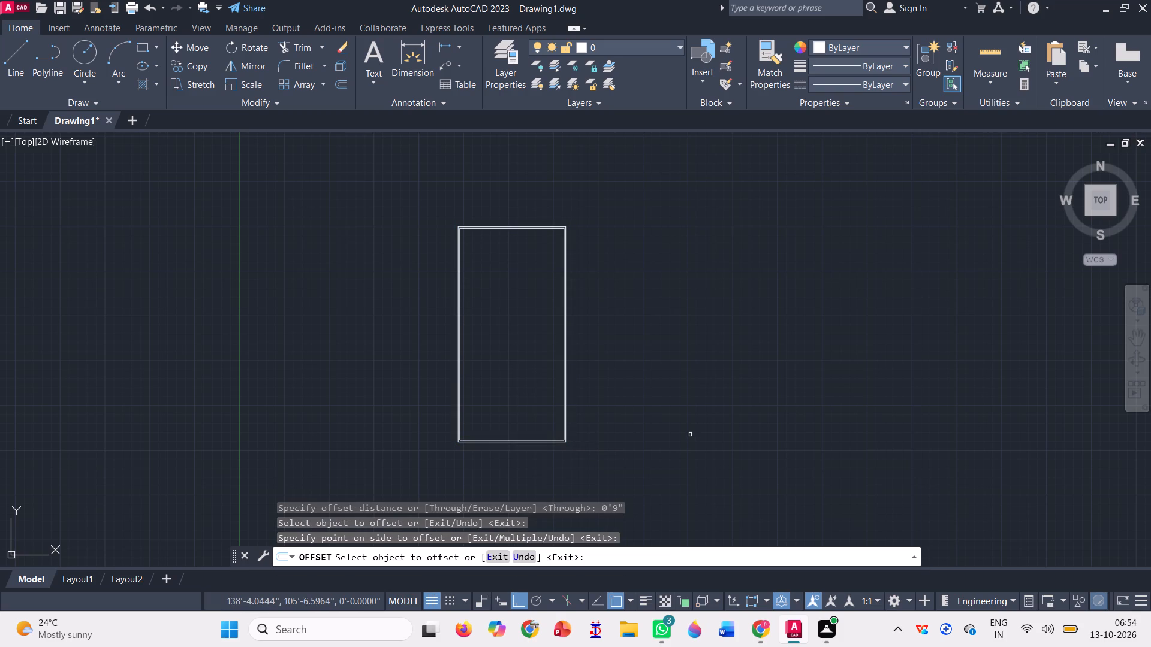
key("Escape")
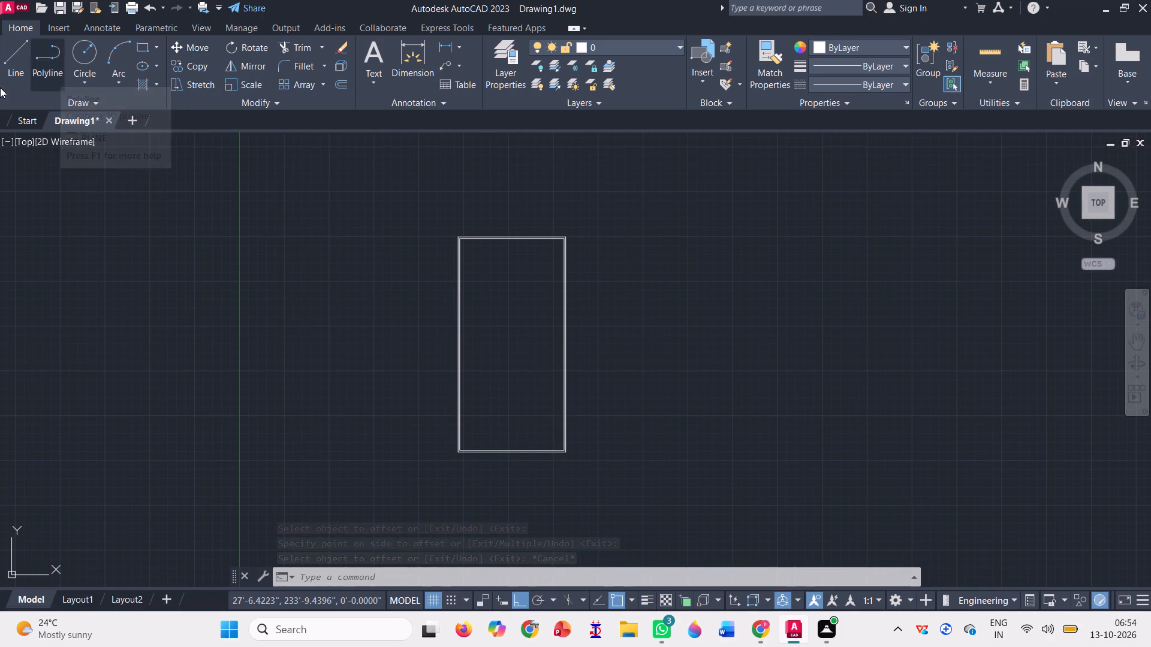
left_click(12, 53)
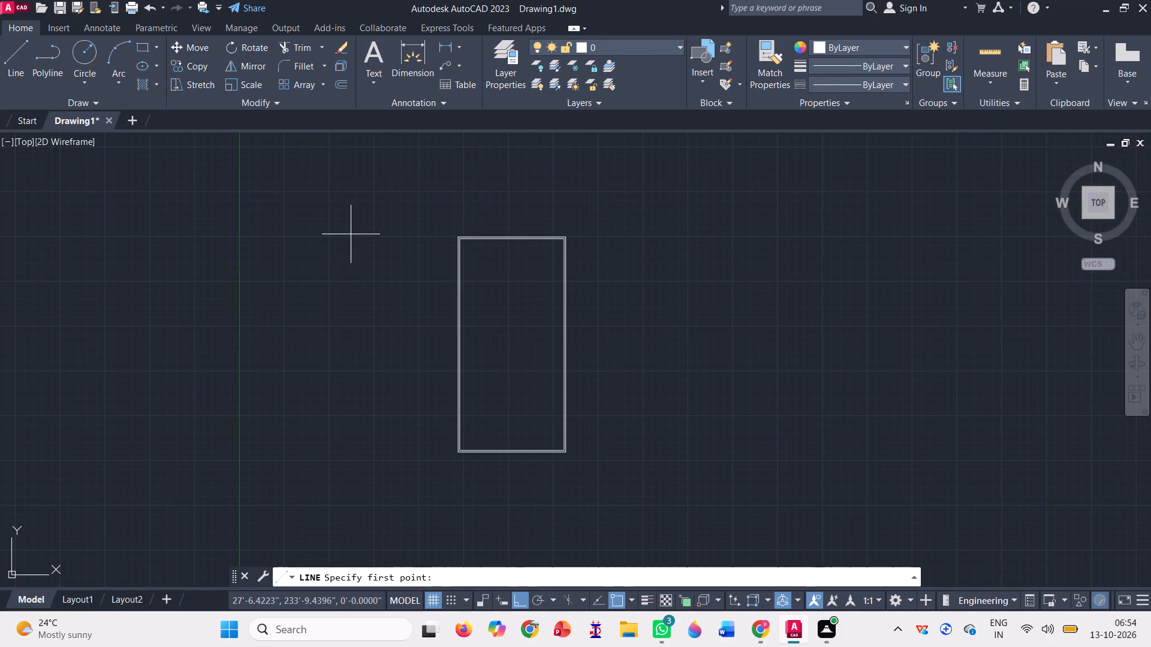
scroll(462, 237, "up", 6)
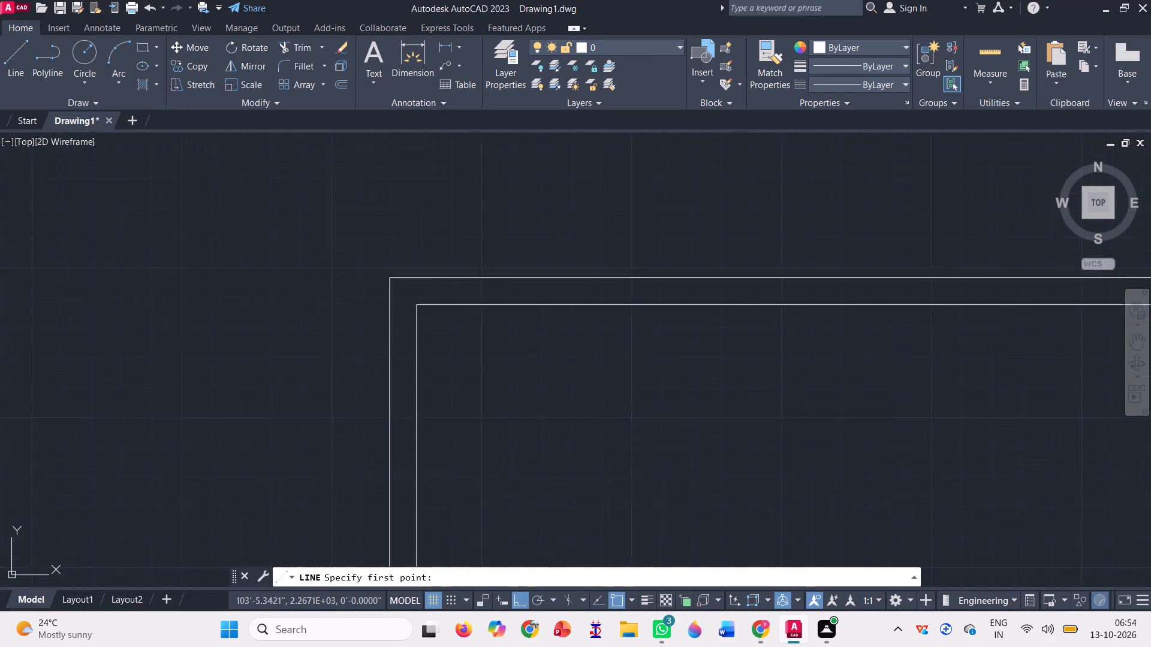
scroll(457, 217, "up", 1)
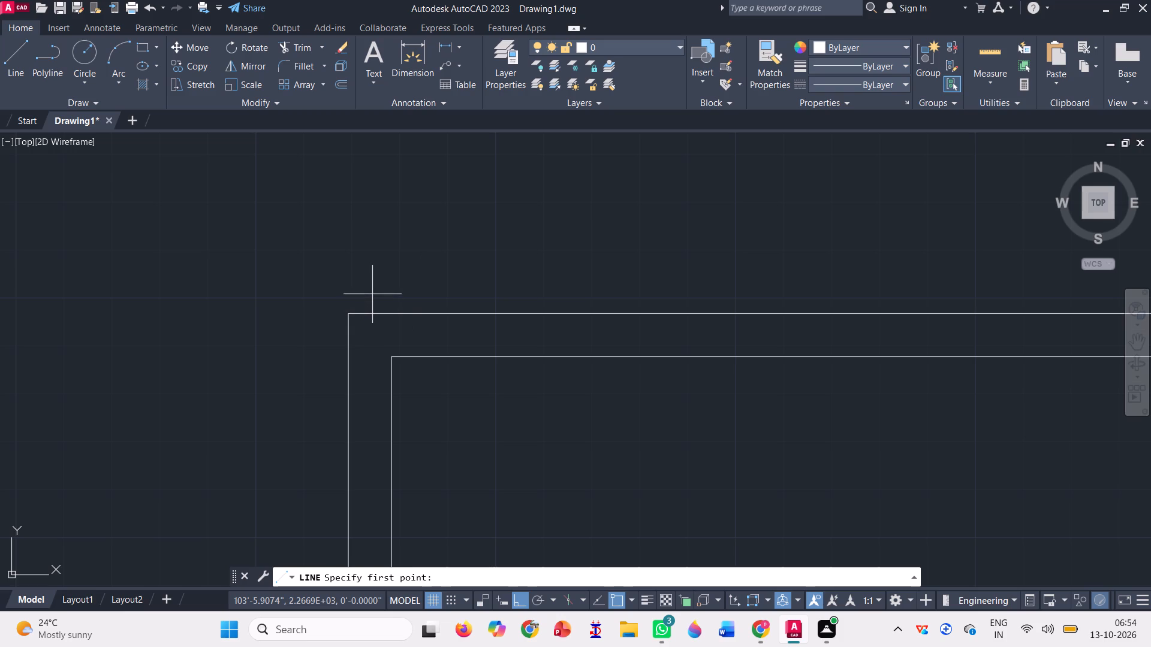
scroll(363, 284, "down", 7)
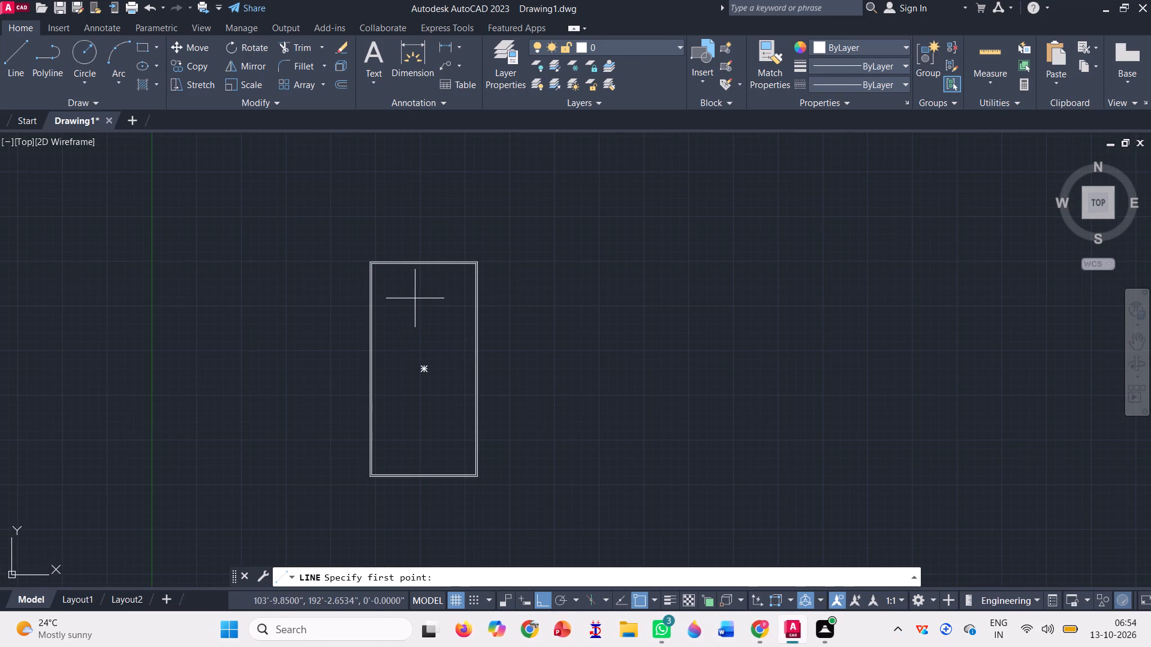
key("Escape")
Draw a vertical construction line through the midpoint of the inner rectangle's top edge.
type("xl")
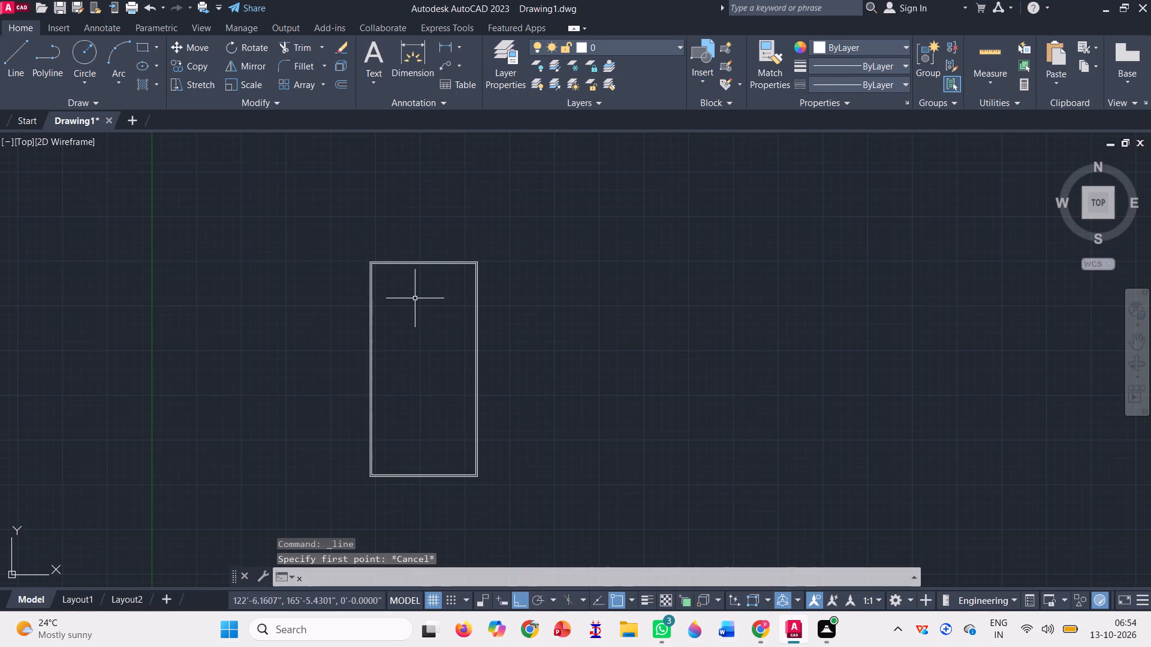
key("Return")
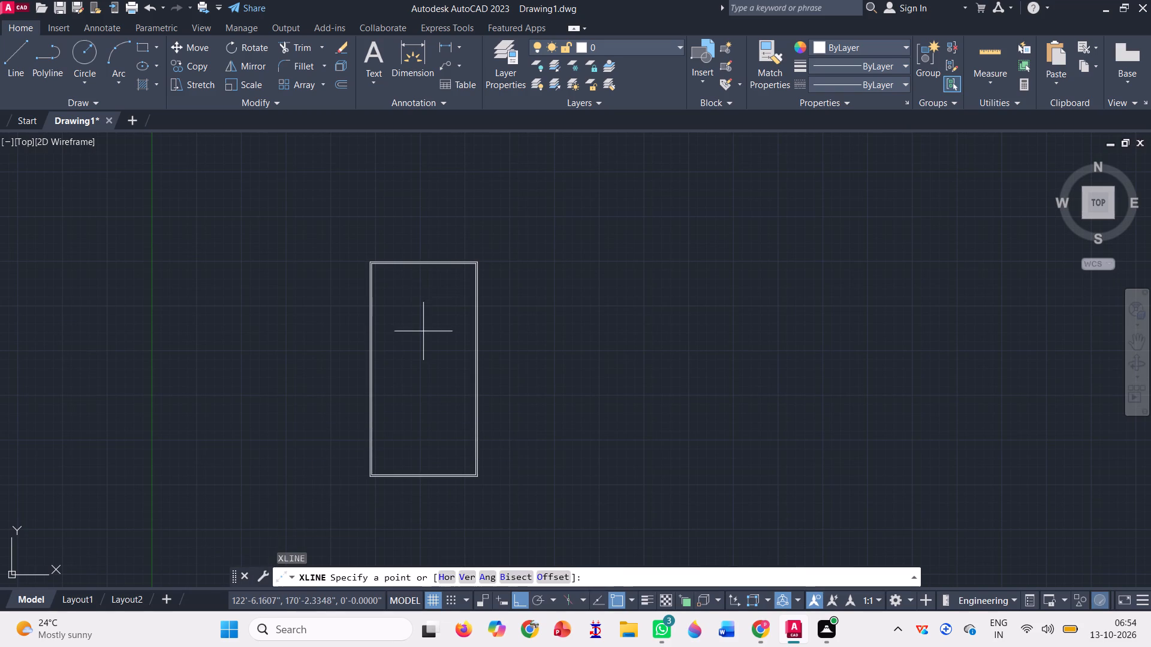
scroll(426, 272, "up", 3)
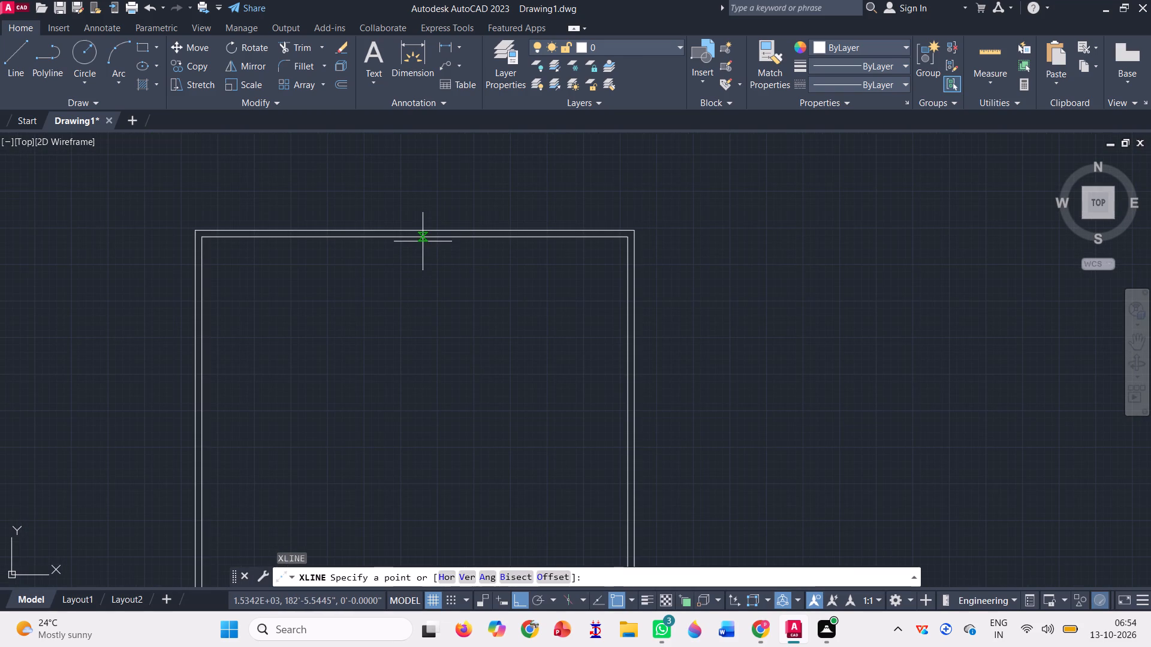
left_click(418, 236)
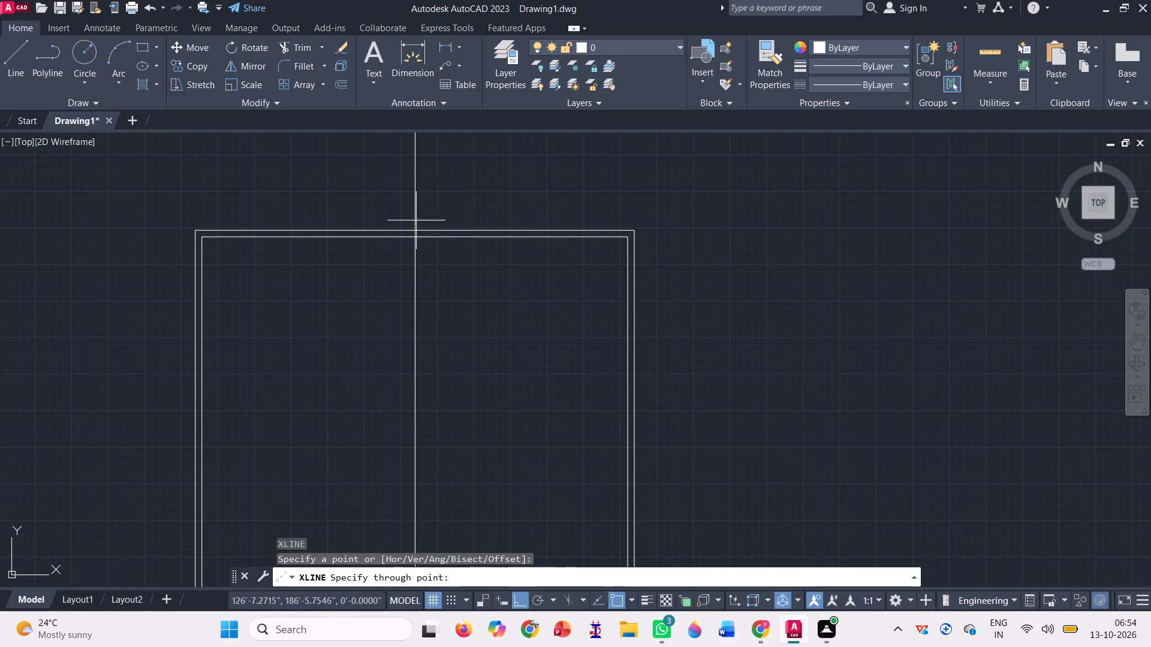
left_click(418, 200)
scroll(418, 200, "down", 2)
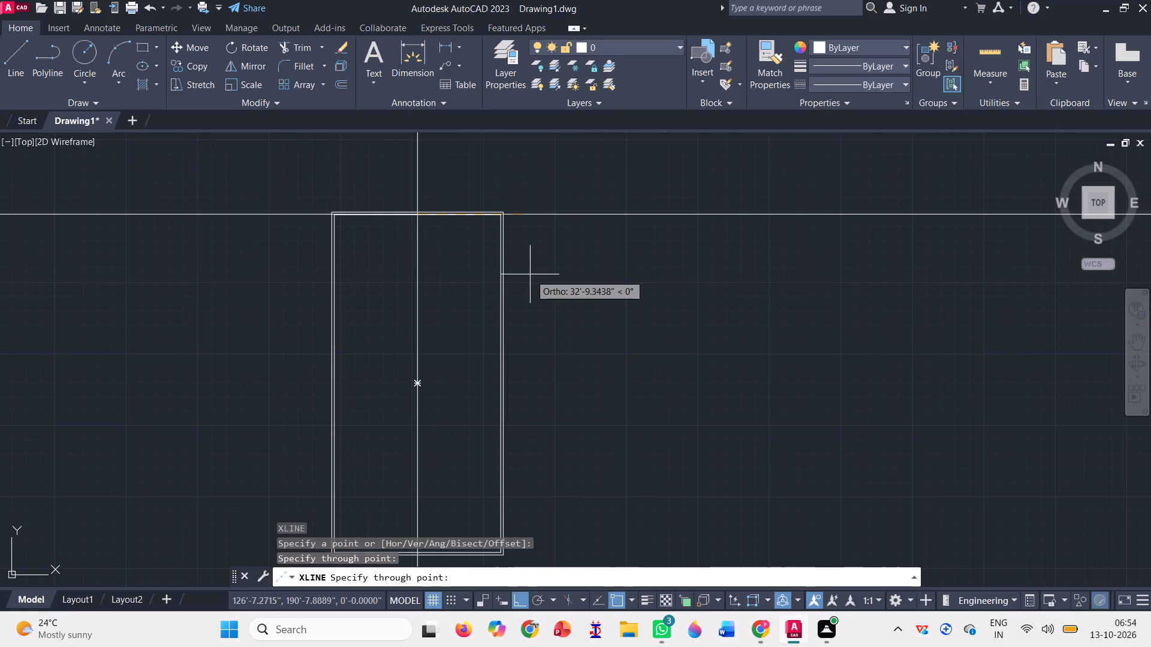
key("space")
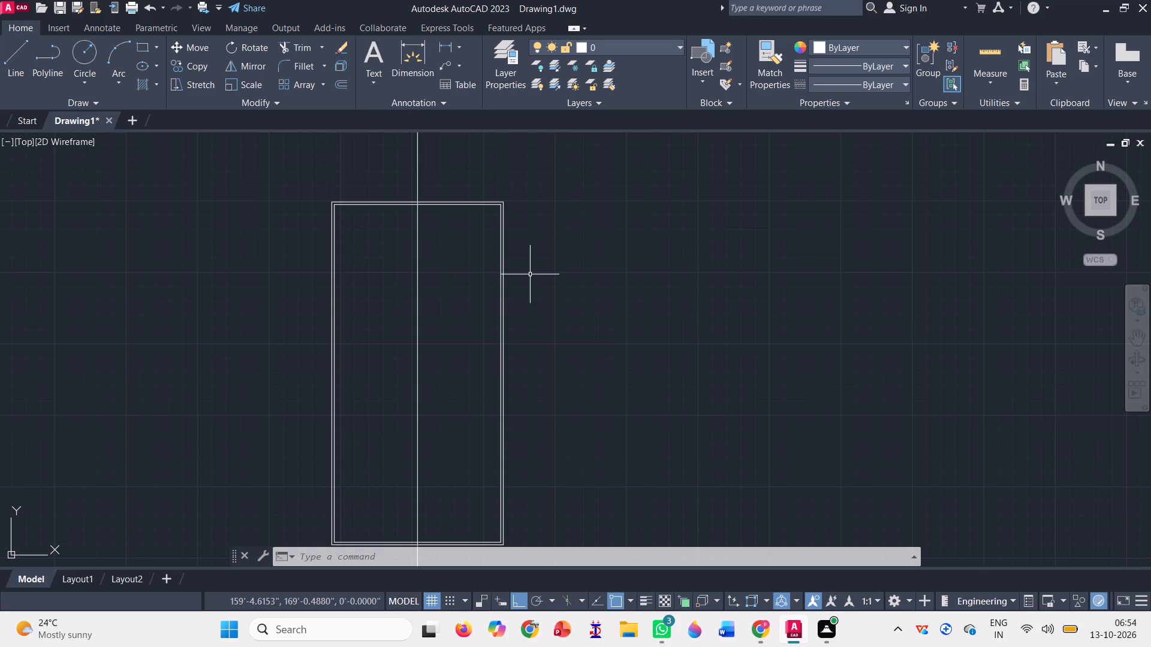
Draw a horizontal construction line through the midpoint of the outer rectangle's left edge.
scroll(529, 282, "down", 1)
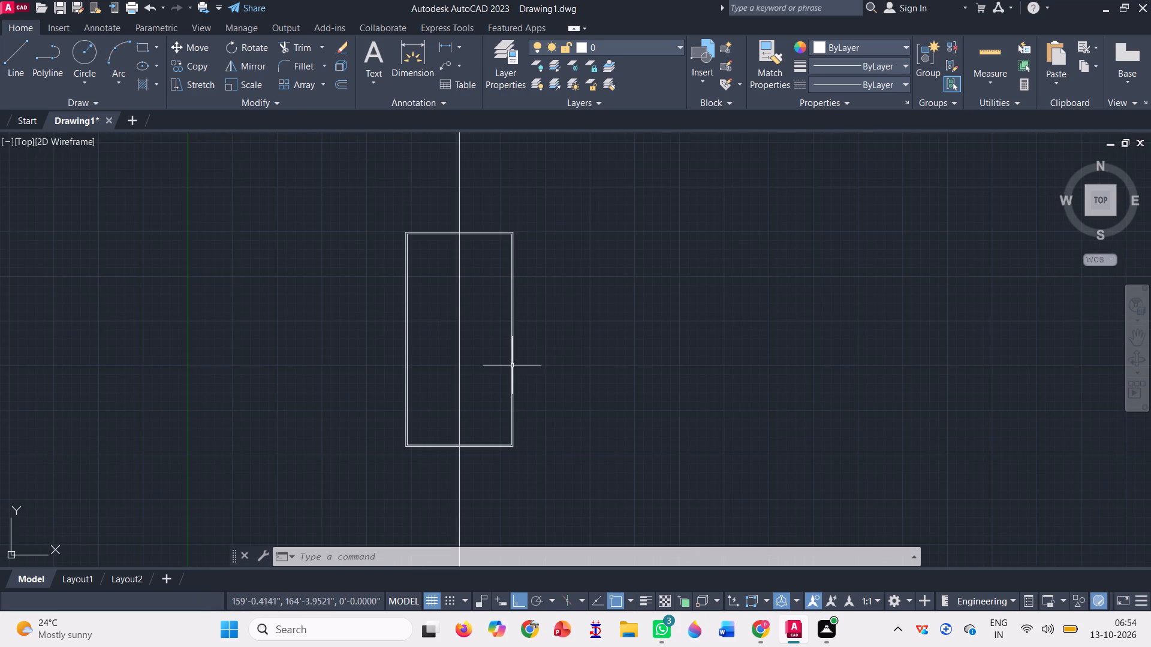
type("xl")
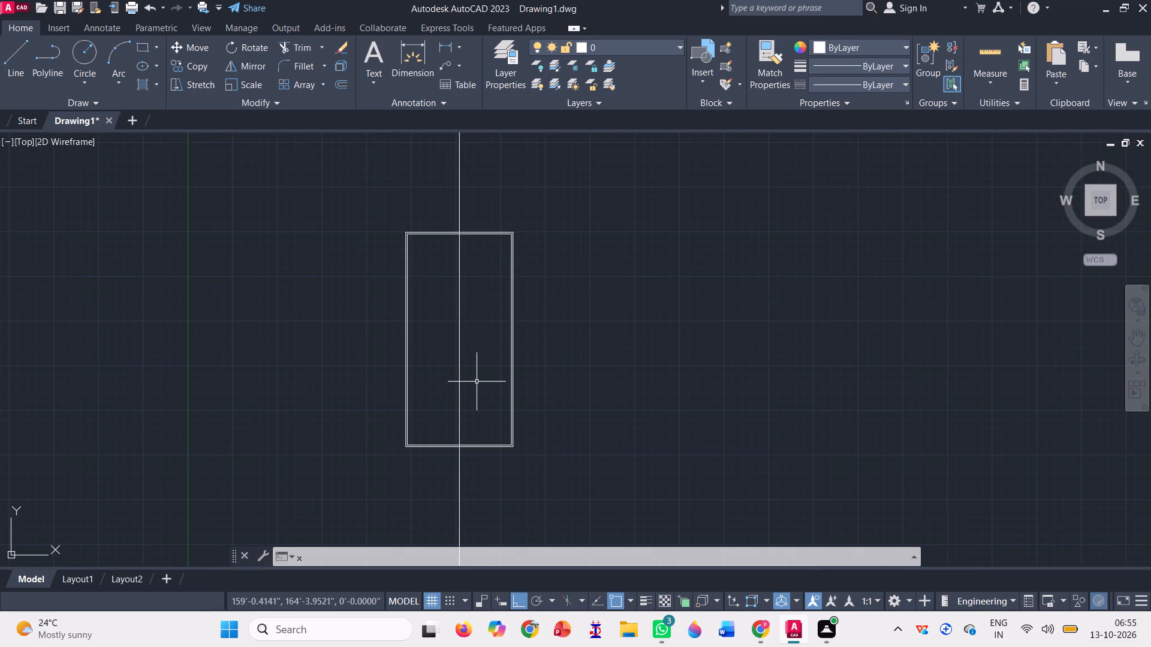
key("Return")
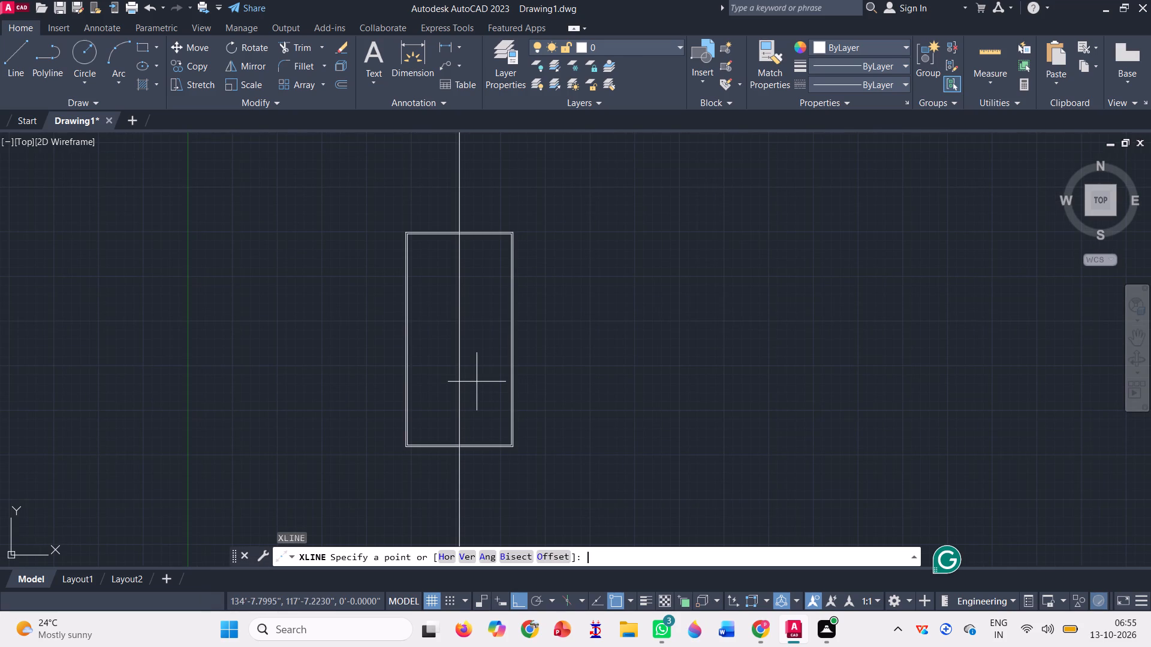
scroll(409, 347, "up", 3)
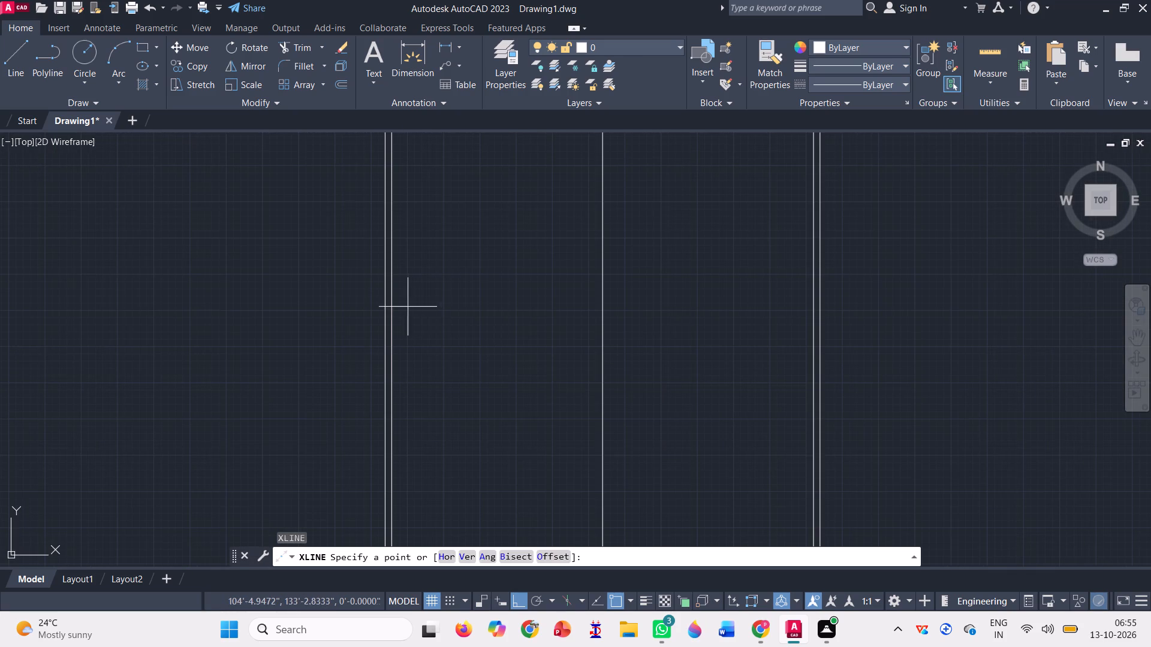
left_click(387, 317)
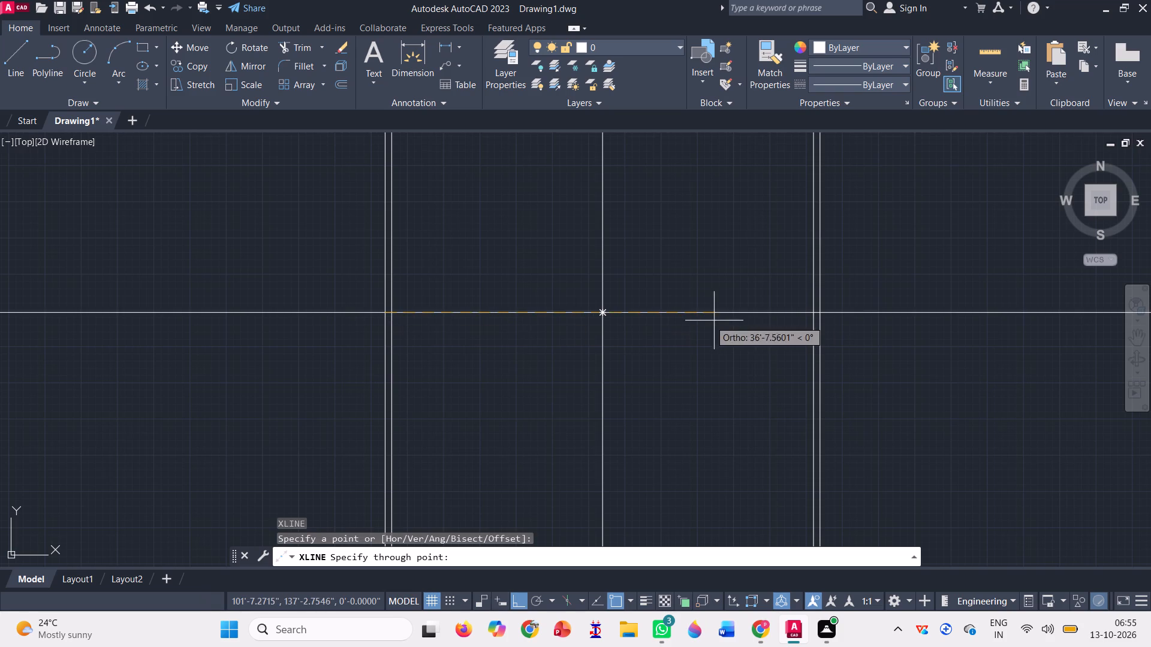
left_click(758, 316)
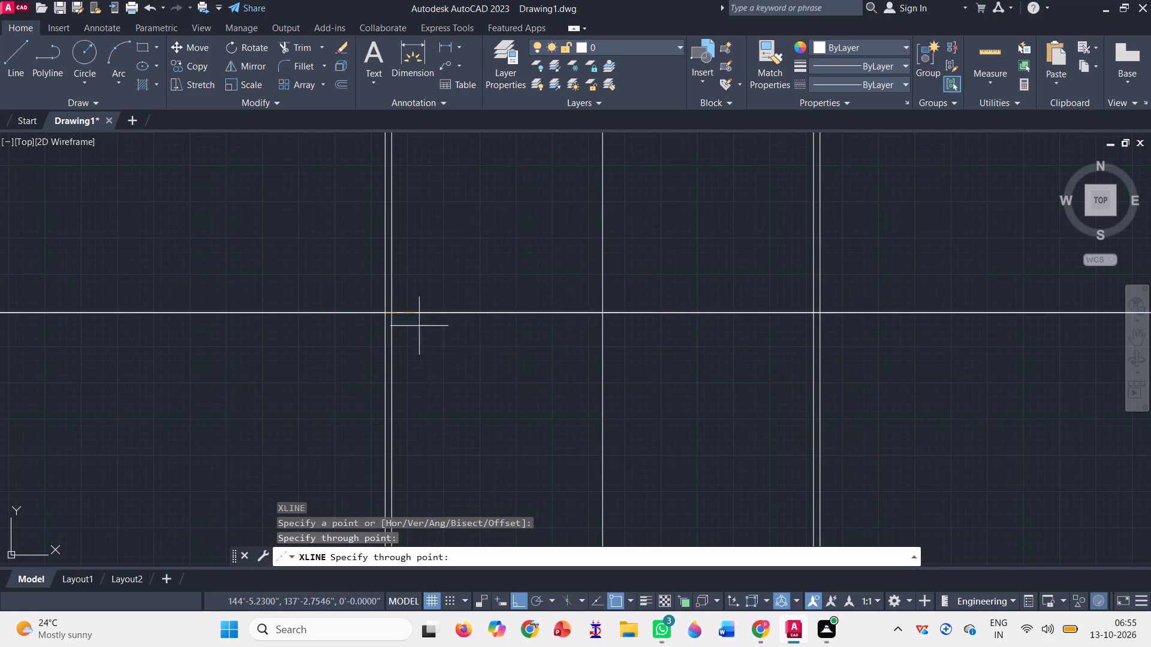
scroll(613, 370, "down", 1)
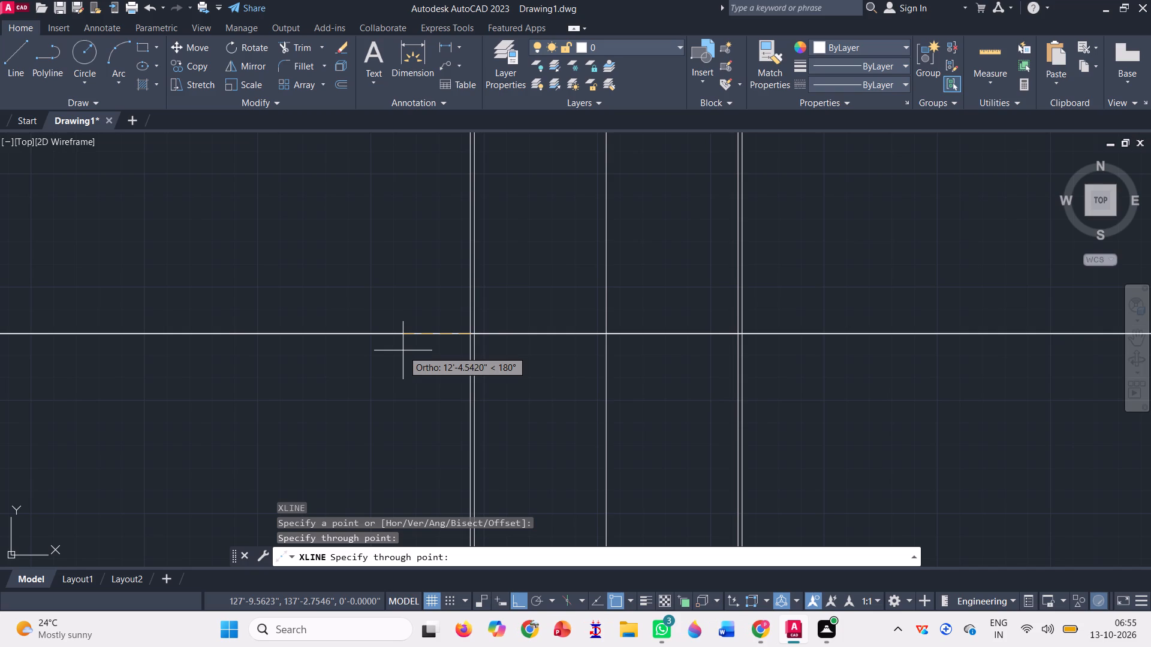
scroll(408, 348, "down", 1)
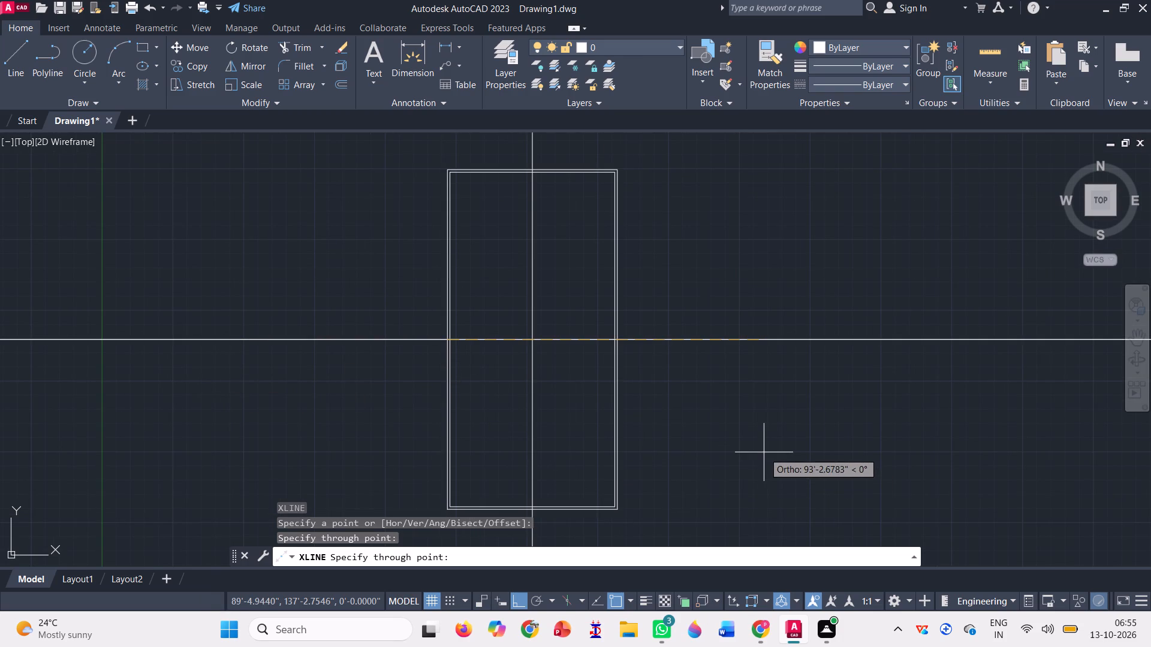
key("grave")
key("Escape")
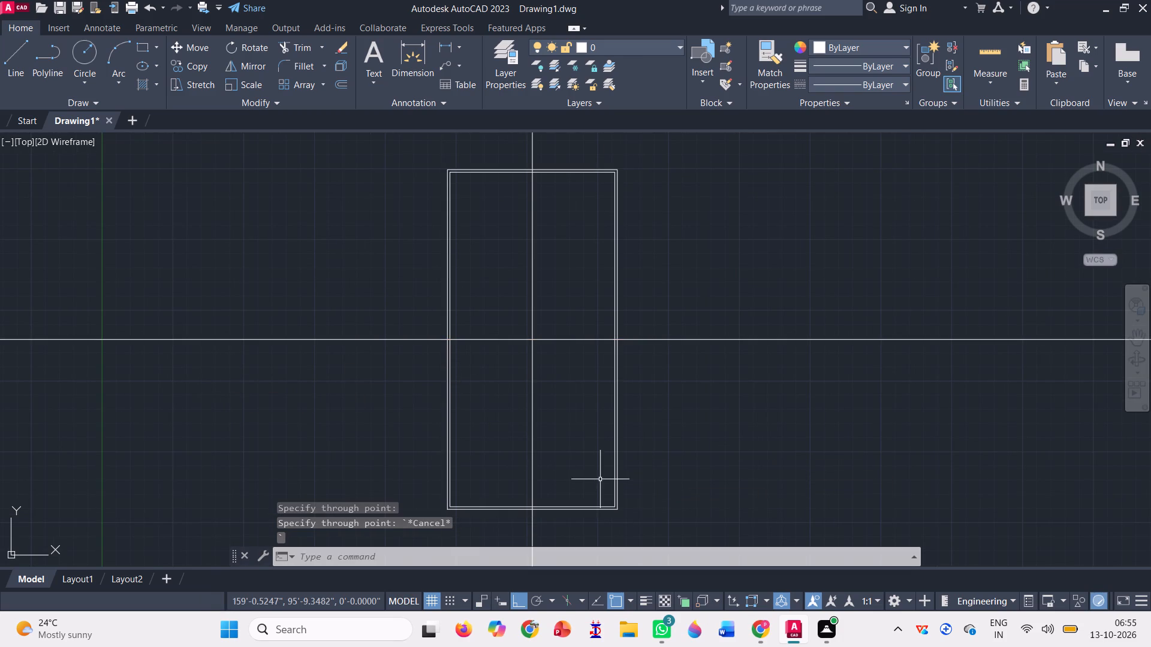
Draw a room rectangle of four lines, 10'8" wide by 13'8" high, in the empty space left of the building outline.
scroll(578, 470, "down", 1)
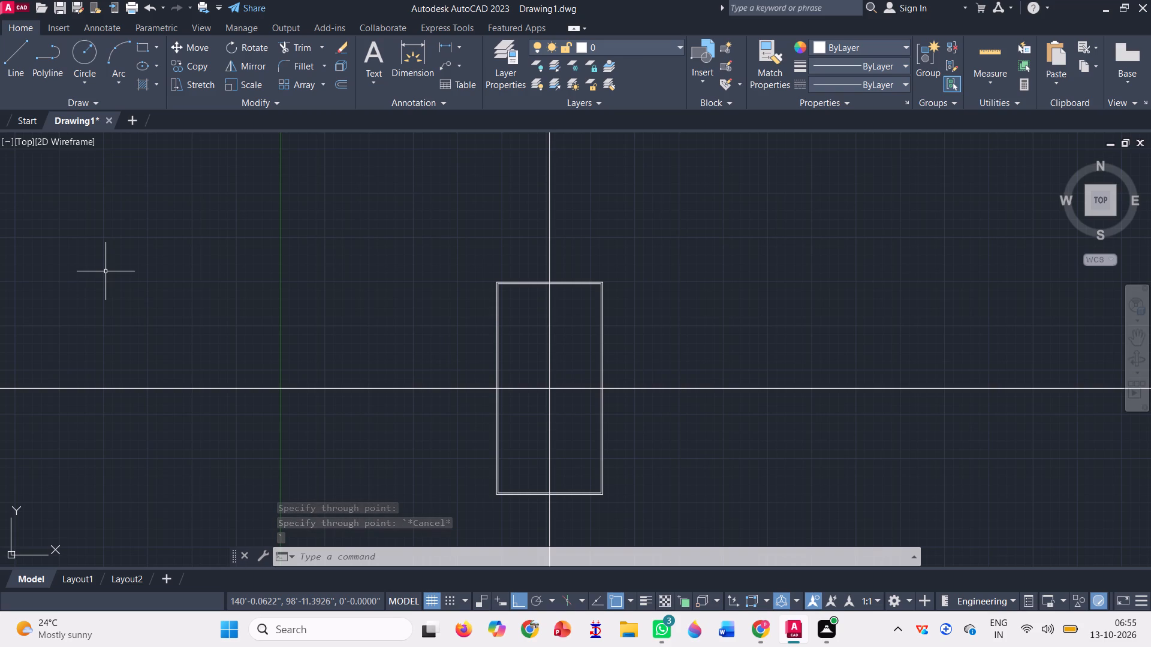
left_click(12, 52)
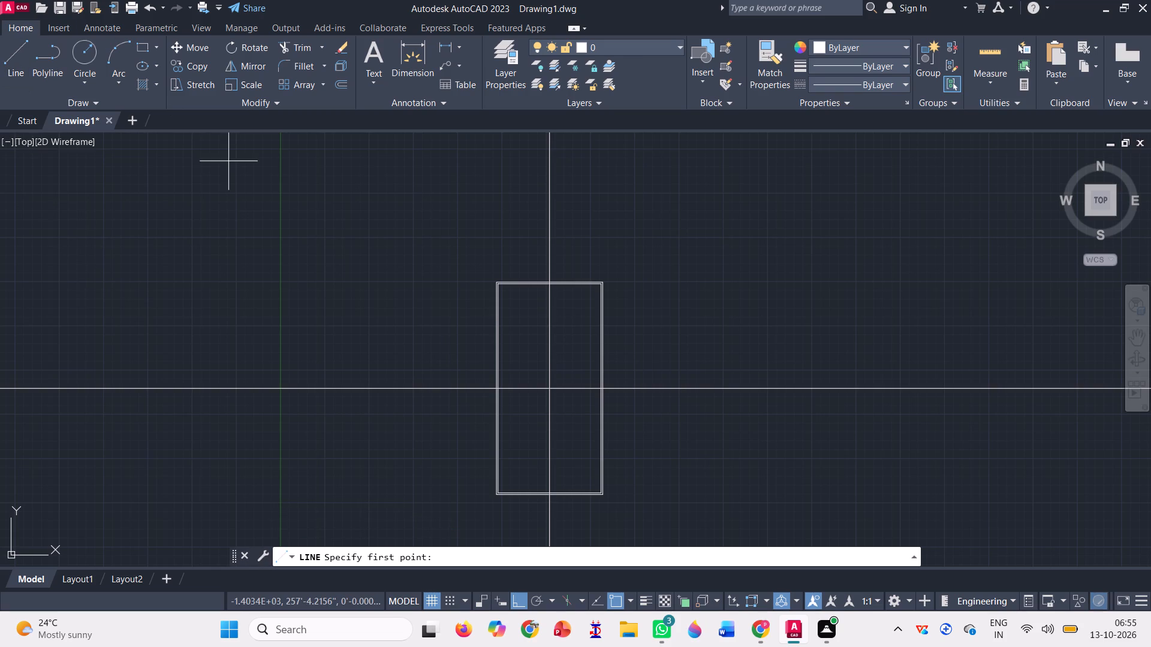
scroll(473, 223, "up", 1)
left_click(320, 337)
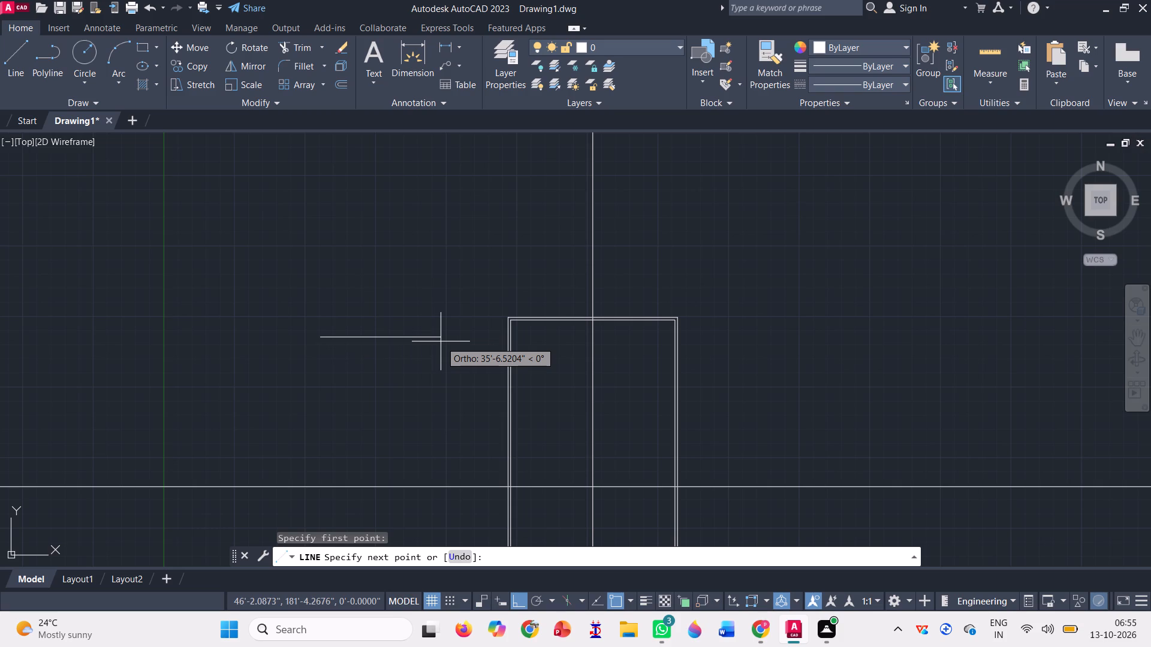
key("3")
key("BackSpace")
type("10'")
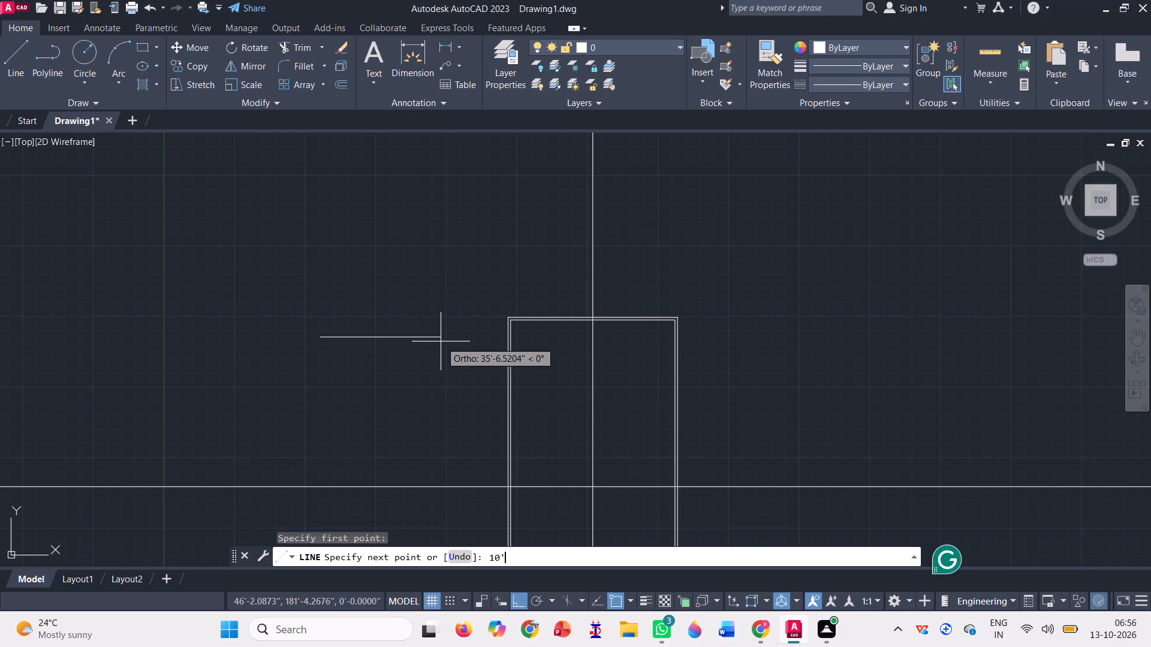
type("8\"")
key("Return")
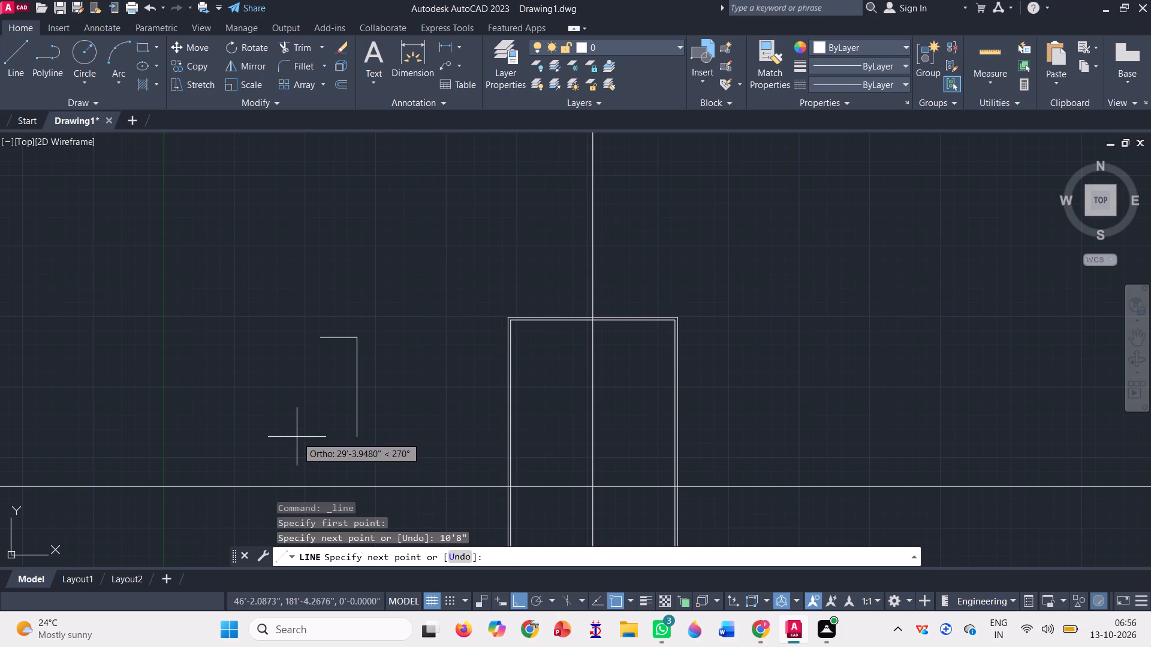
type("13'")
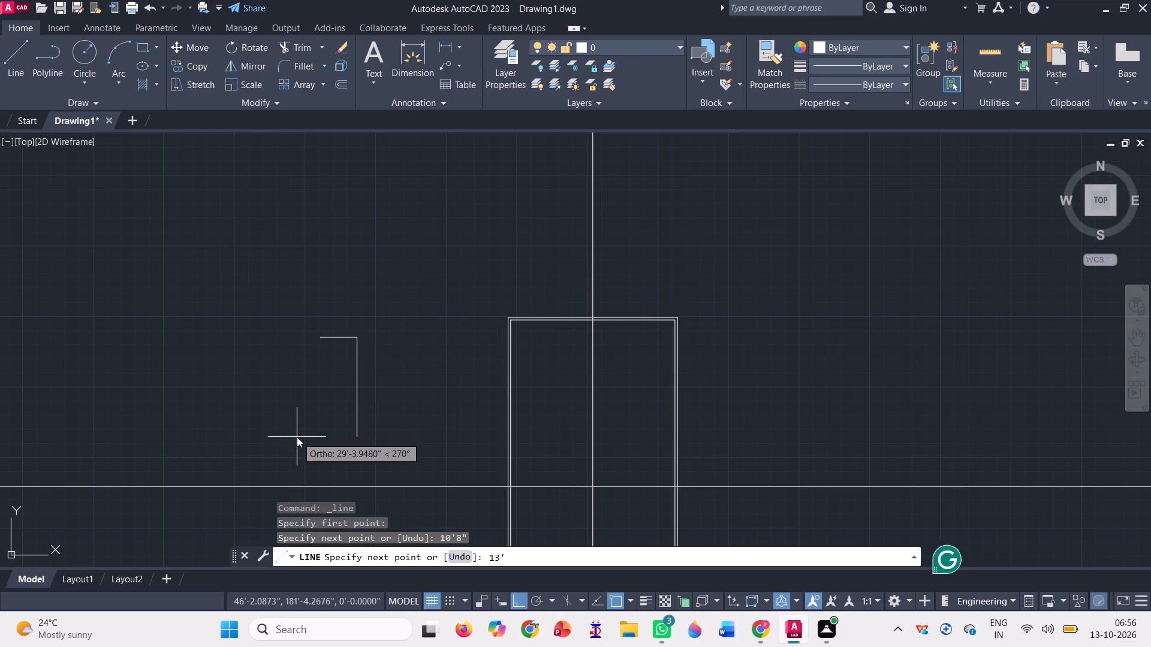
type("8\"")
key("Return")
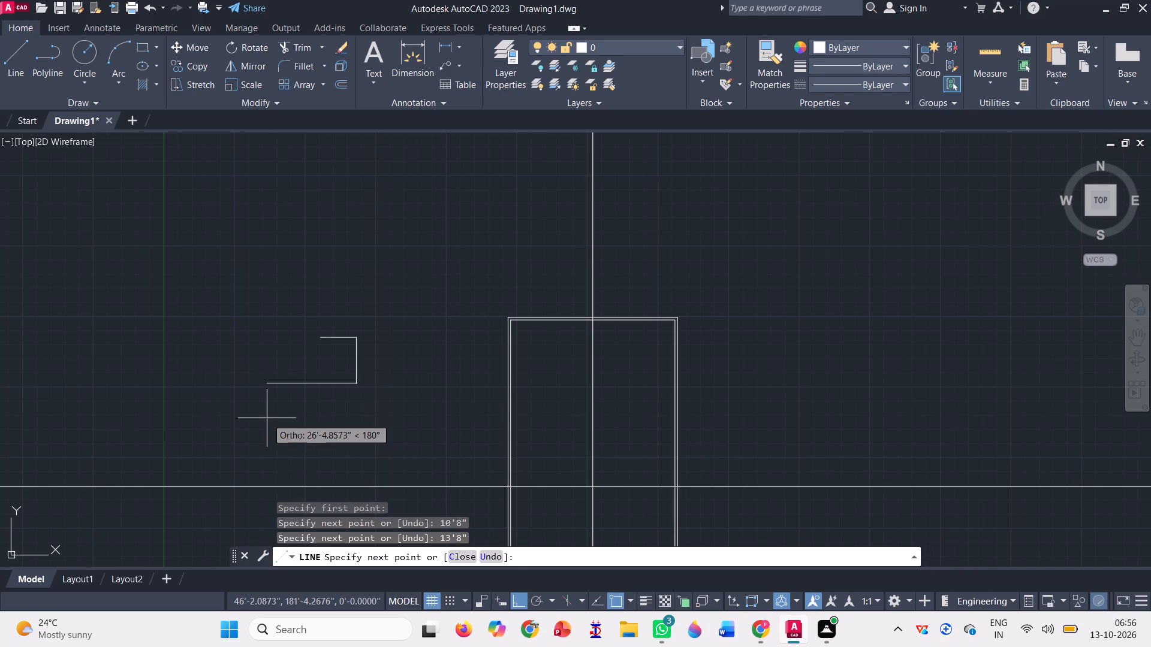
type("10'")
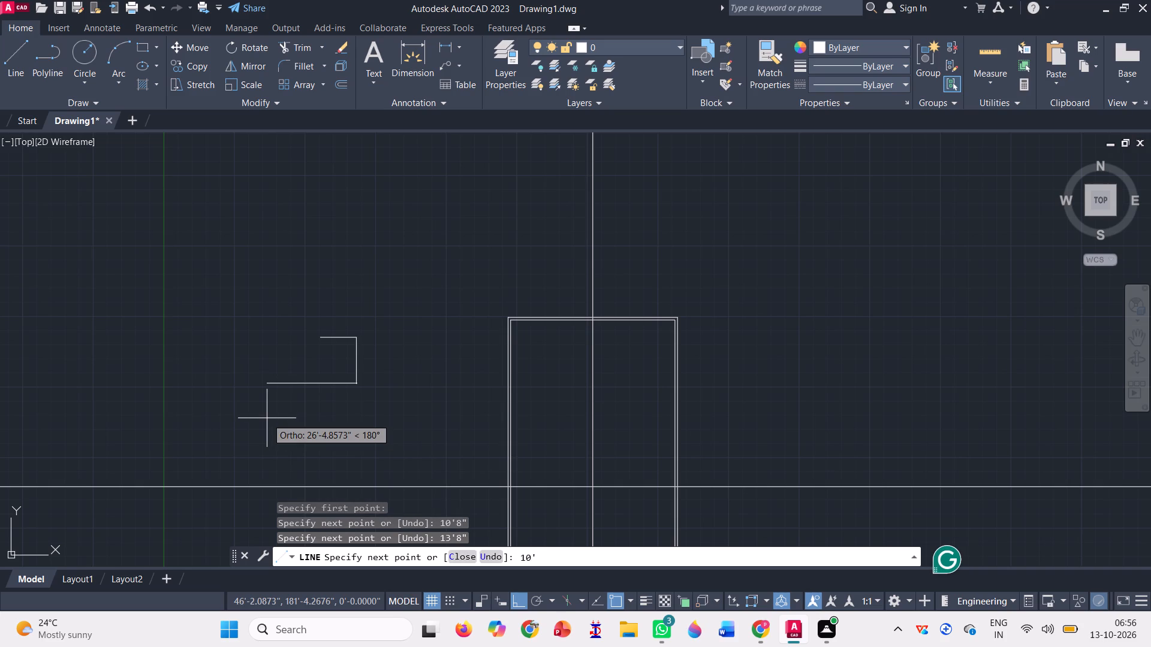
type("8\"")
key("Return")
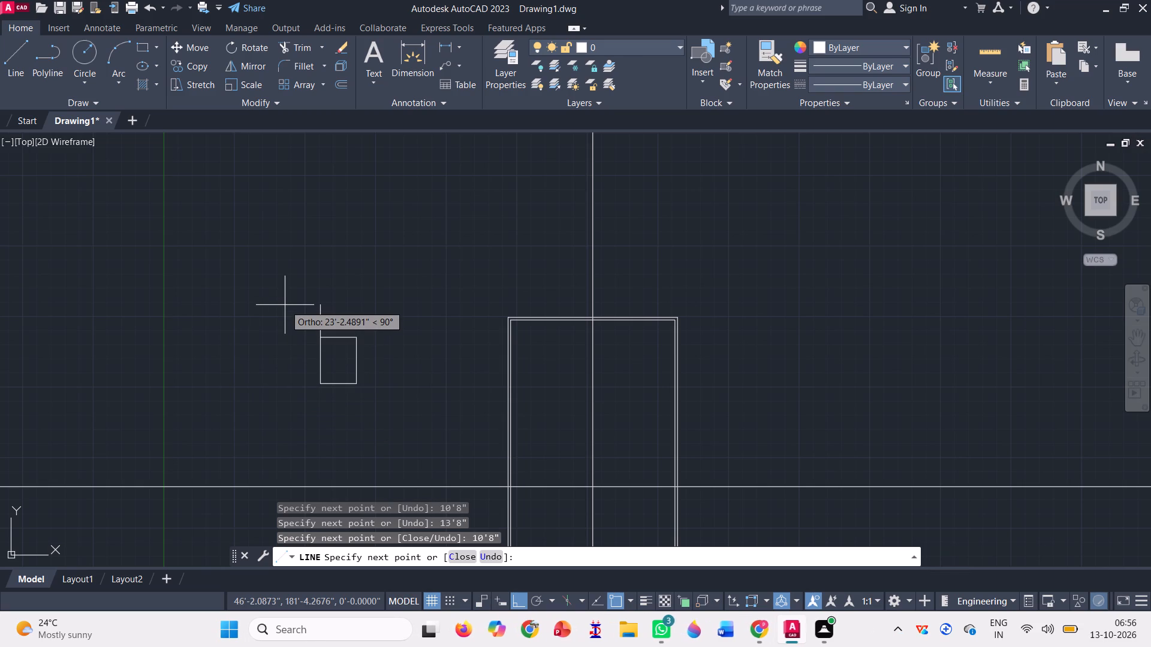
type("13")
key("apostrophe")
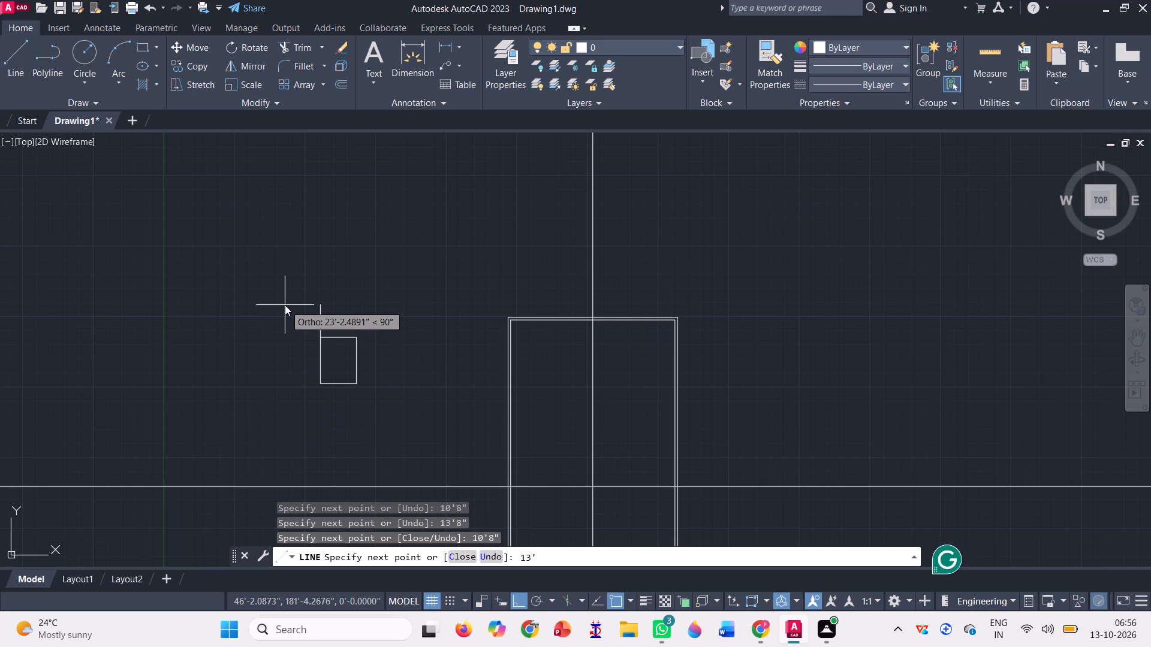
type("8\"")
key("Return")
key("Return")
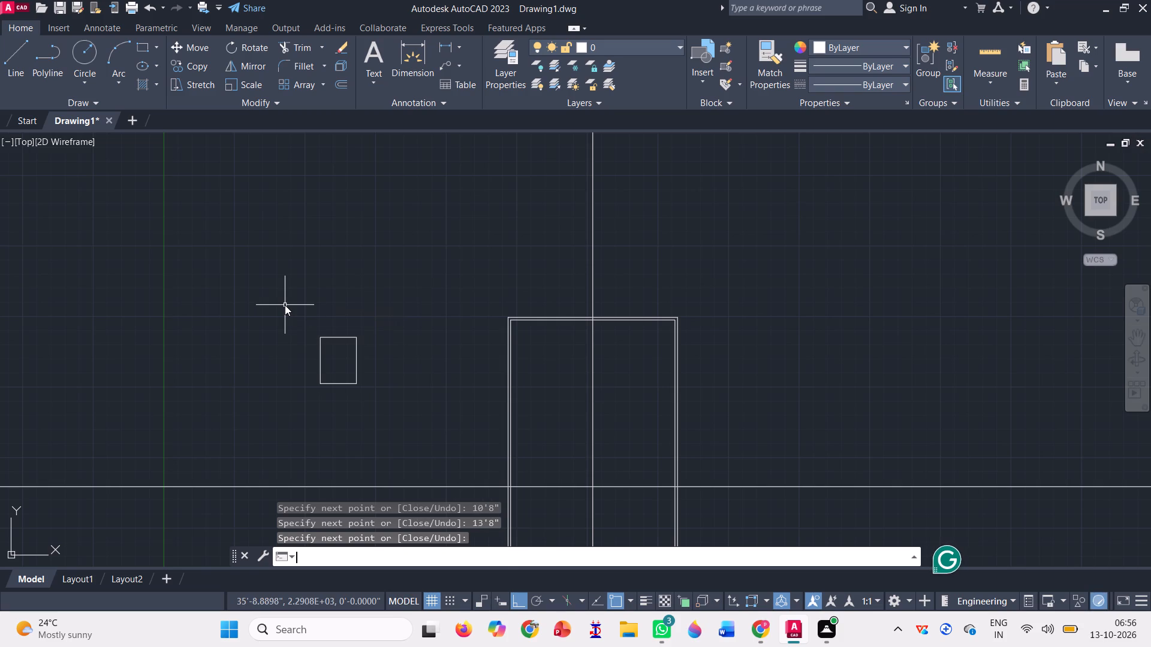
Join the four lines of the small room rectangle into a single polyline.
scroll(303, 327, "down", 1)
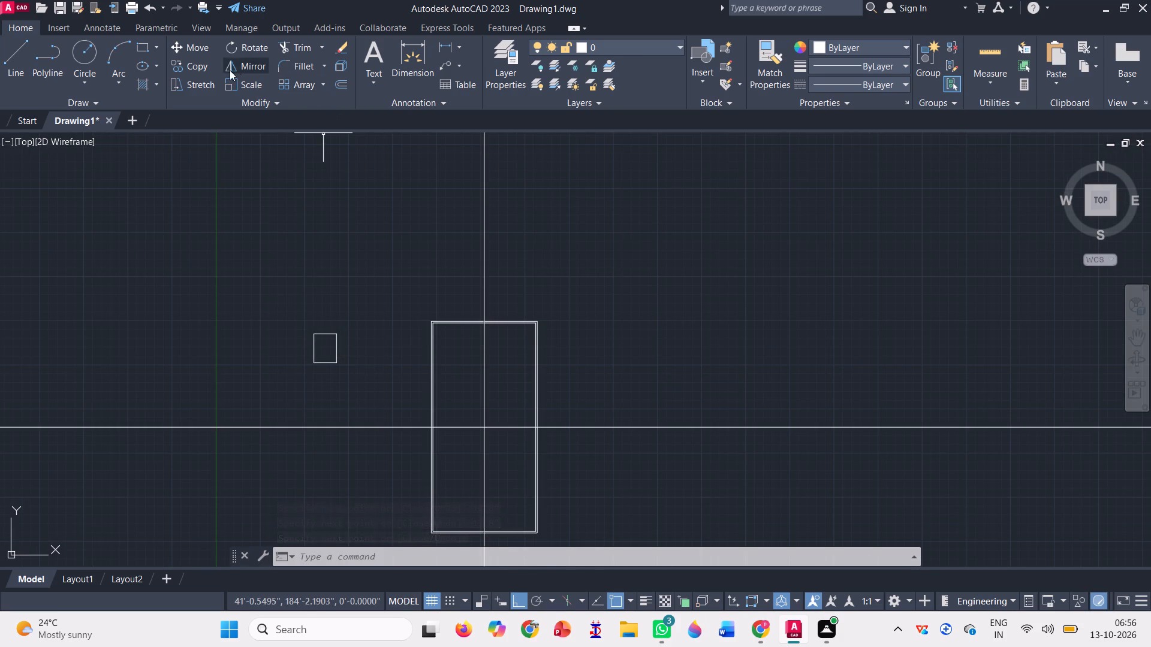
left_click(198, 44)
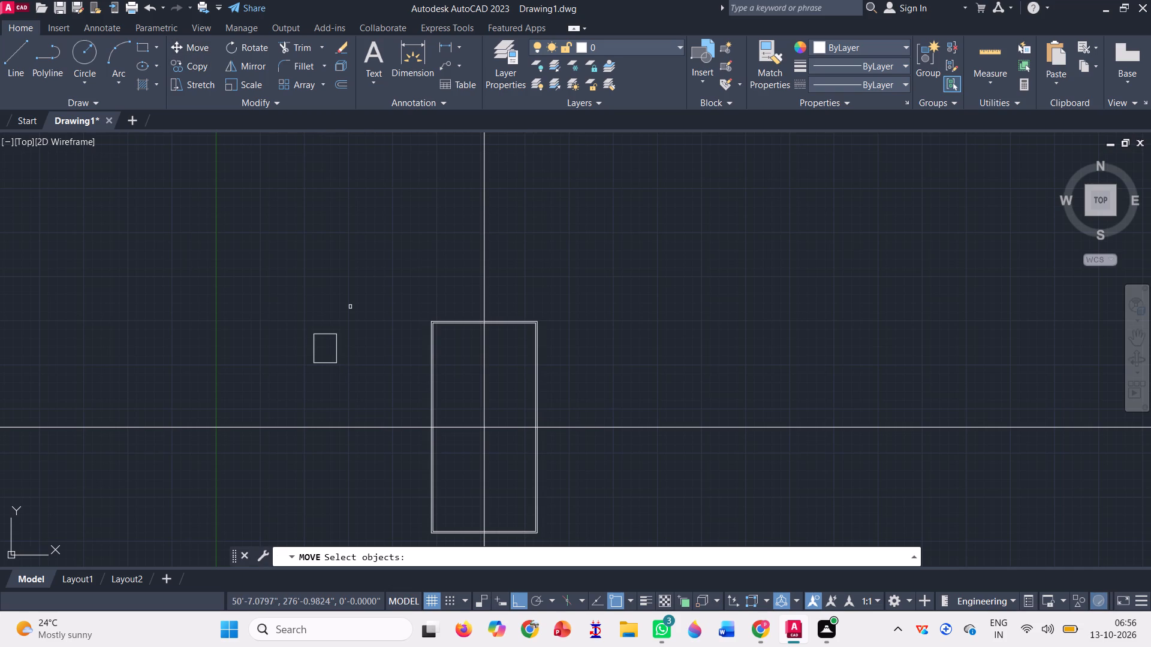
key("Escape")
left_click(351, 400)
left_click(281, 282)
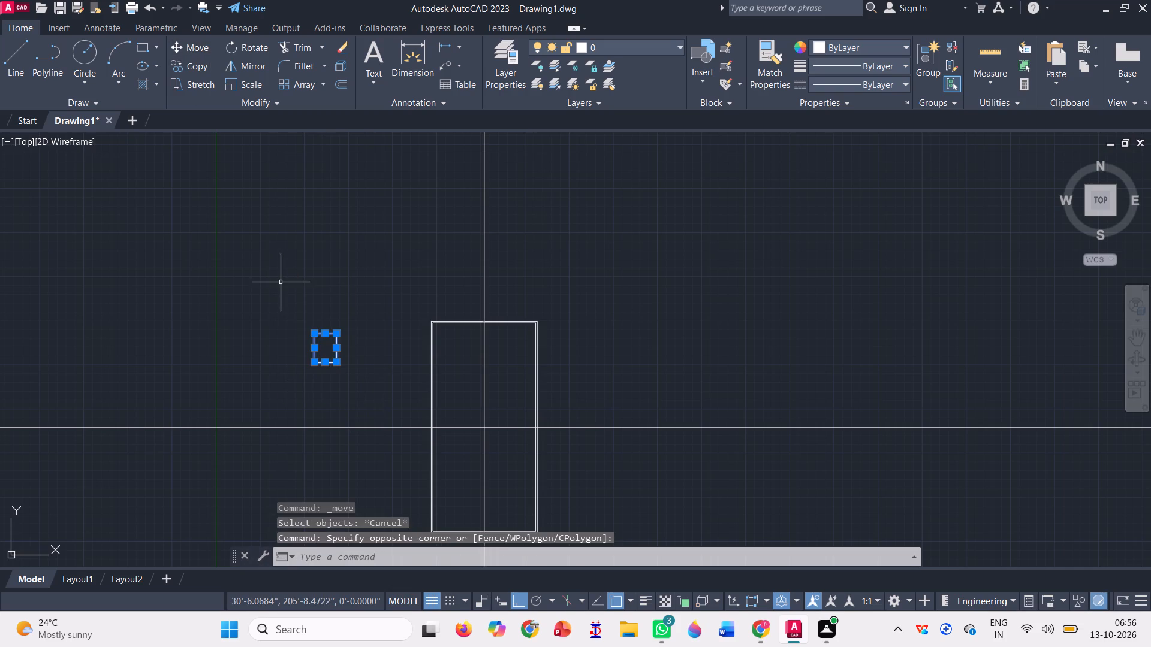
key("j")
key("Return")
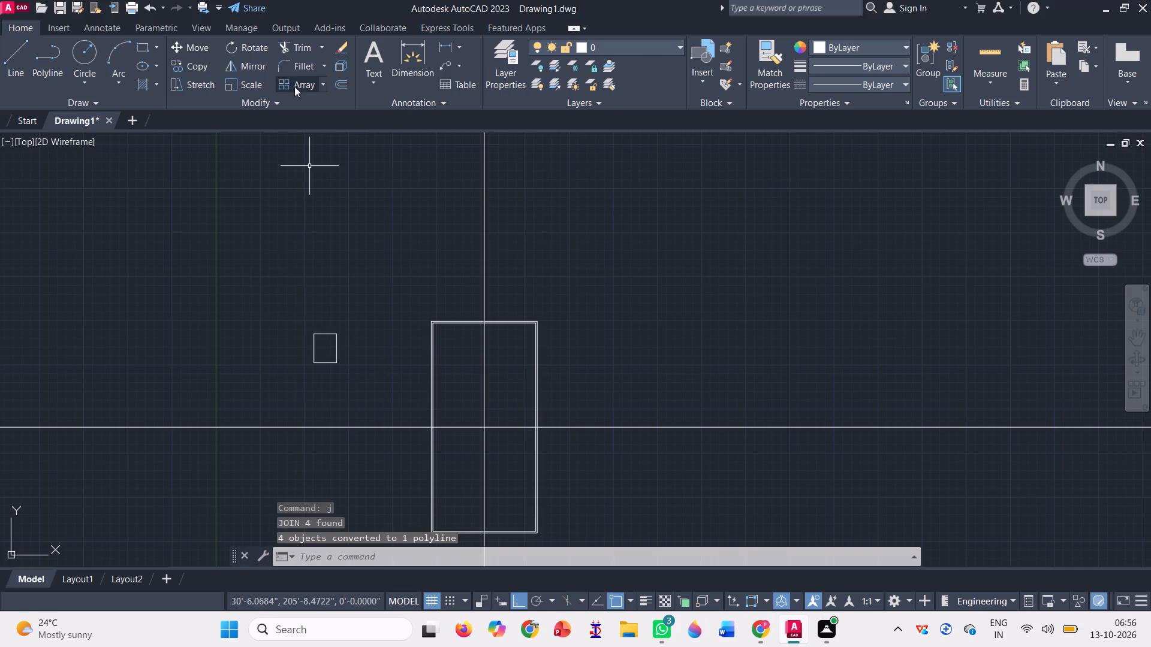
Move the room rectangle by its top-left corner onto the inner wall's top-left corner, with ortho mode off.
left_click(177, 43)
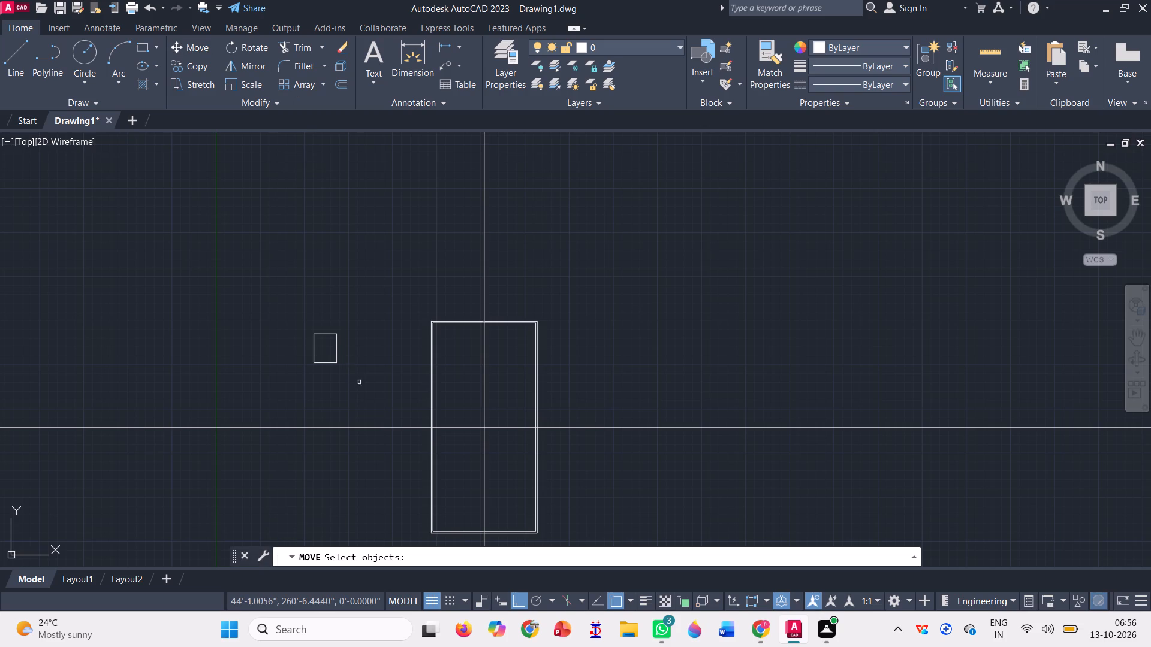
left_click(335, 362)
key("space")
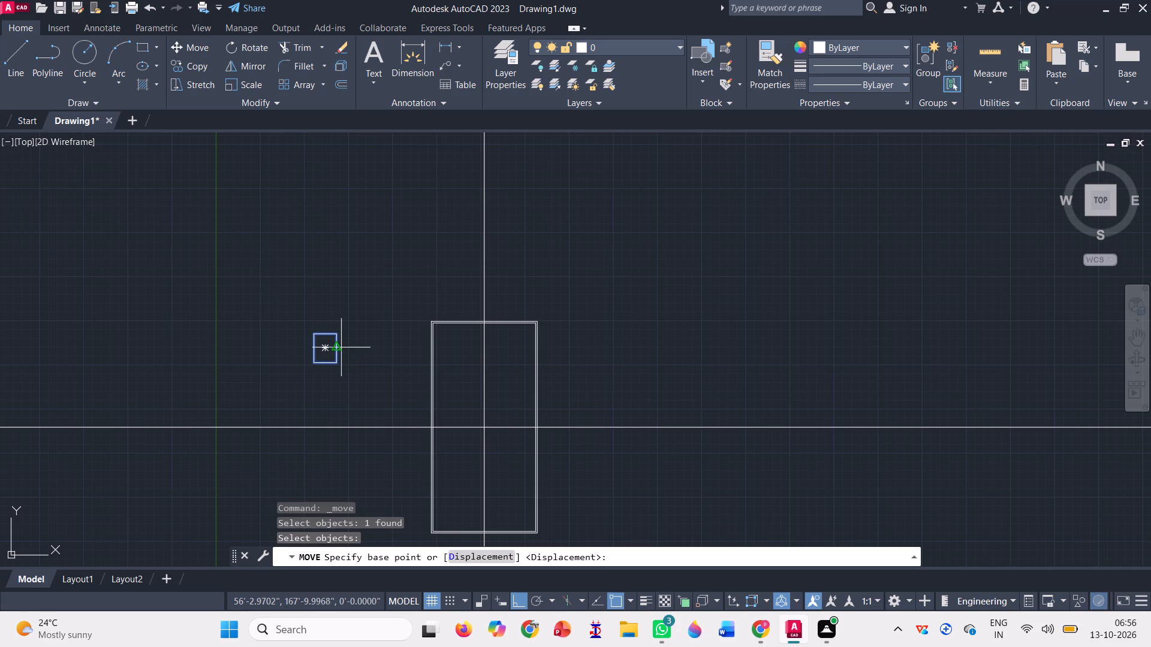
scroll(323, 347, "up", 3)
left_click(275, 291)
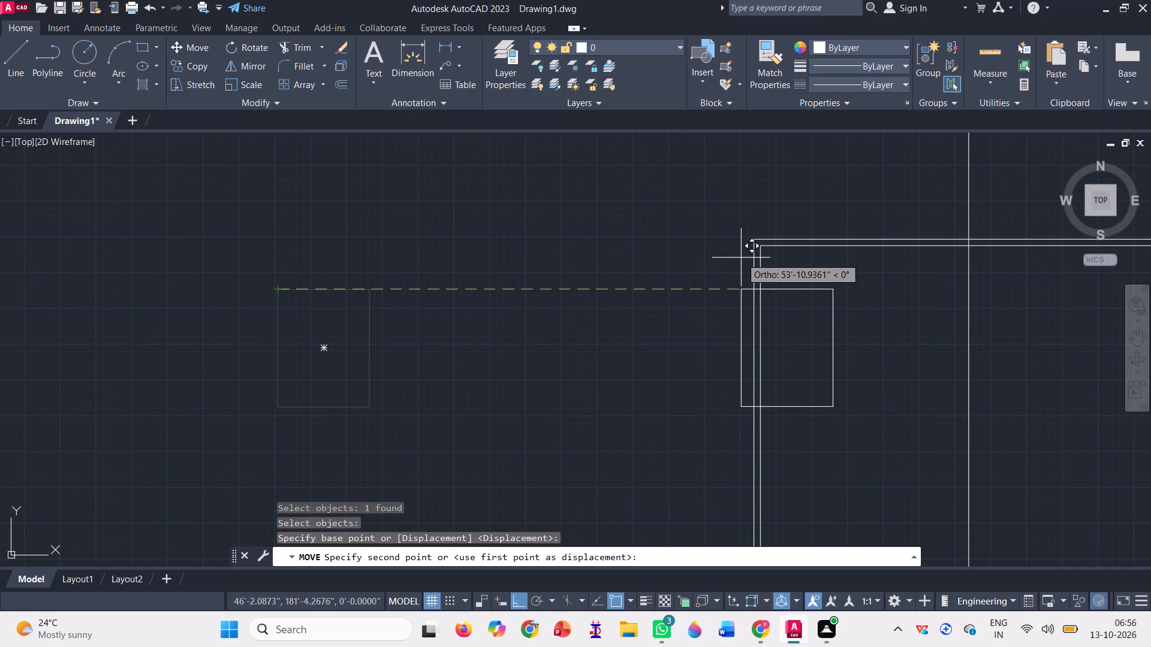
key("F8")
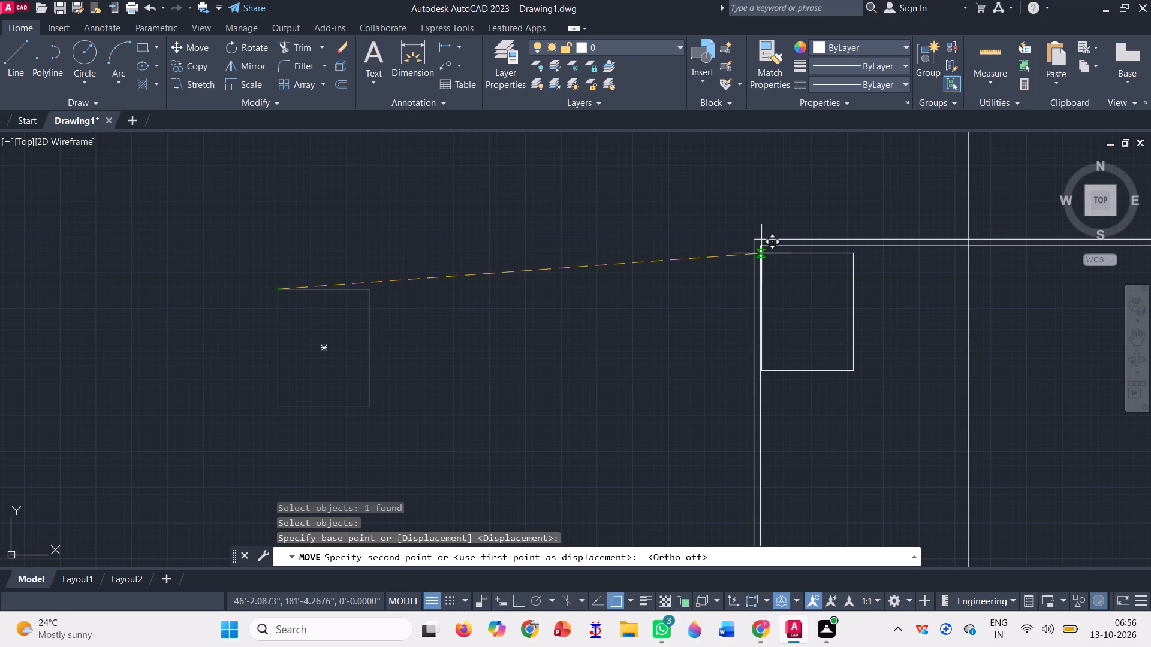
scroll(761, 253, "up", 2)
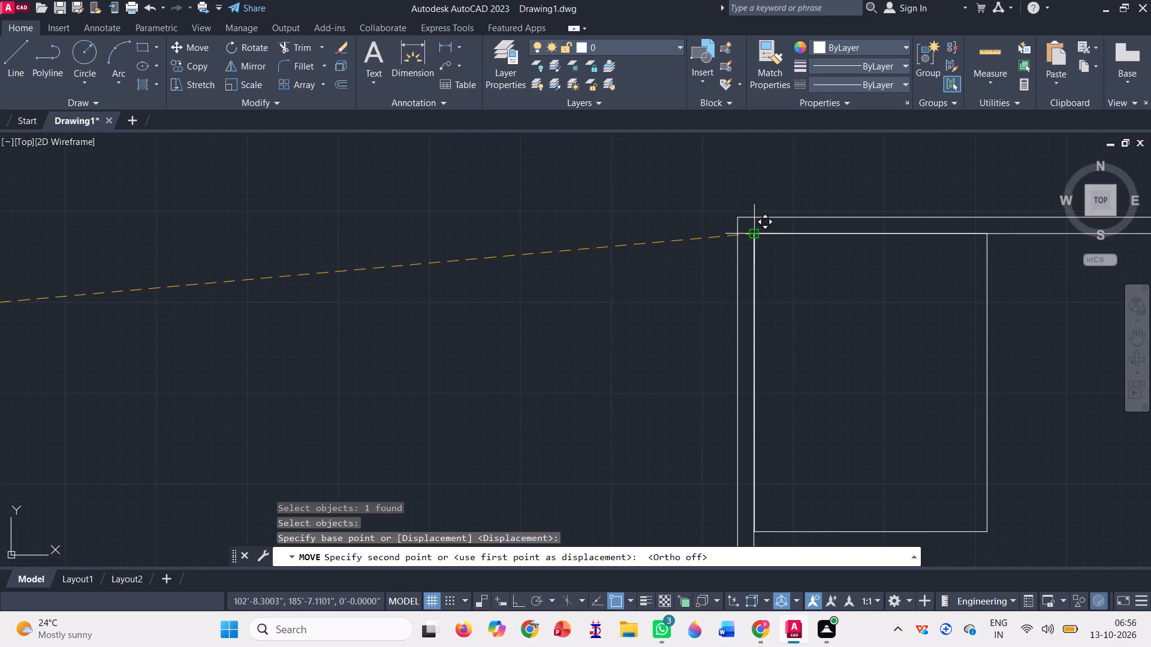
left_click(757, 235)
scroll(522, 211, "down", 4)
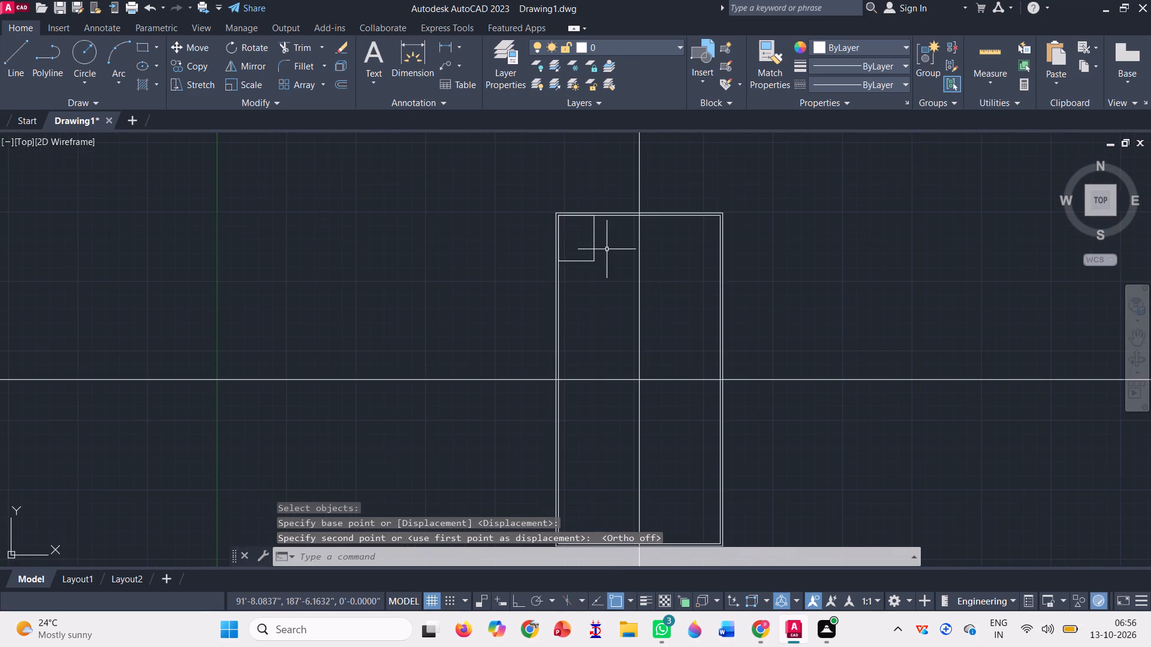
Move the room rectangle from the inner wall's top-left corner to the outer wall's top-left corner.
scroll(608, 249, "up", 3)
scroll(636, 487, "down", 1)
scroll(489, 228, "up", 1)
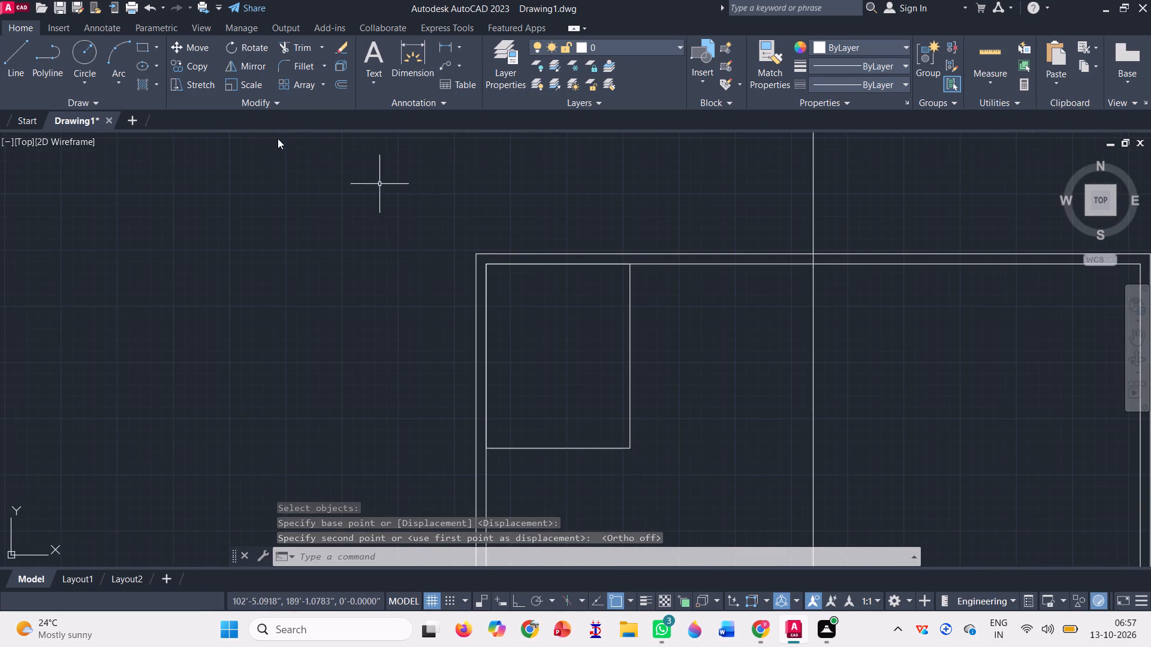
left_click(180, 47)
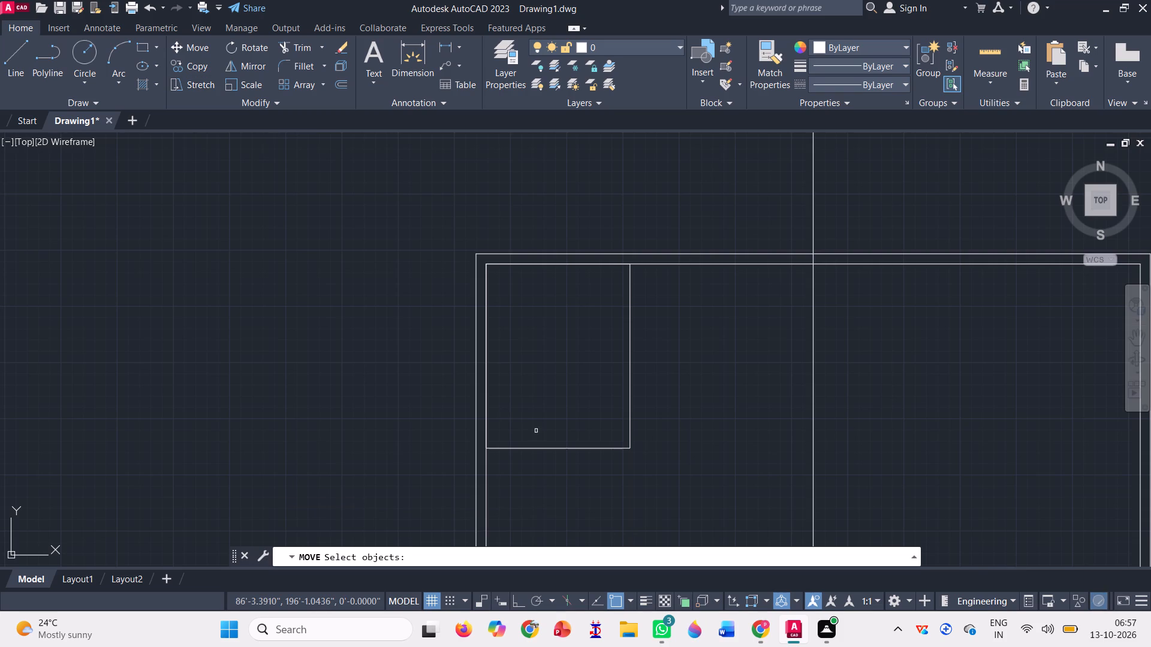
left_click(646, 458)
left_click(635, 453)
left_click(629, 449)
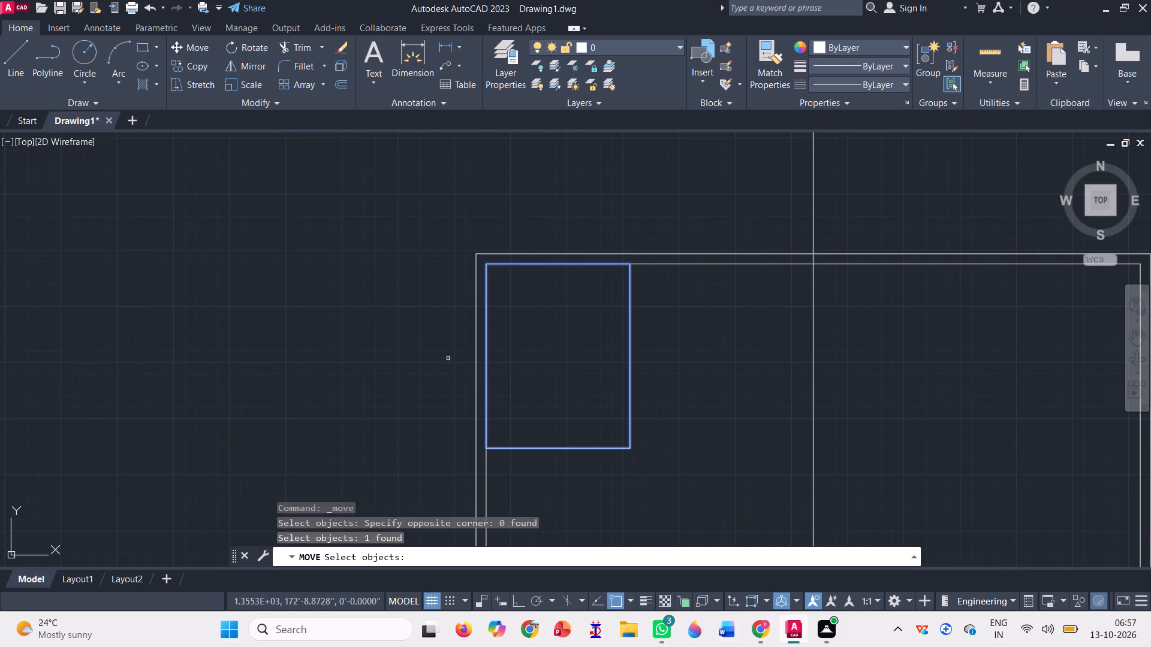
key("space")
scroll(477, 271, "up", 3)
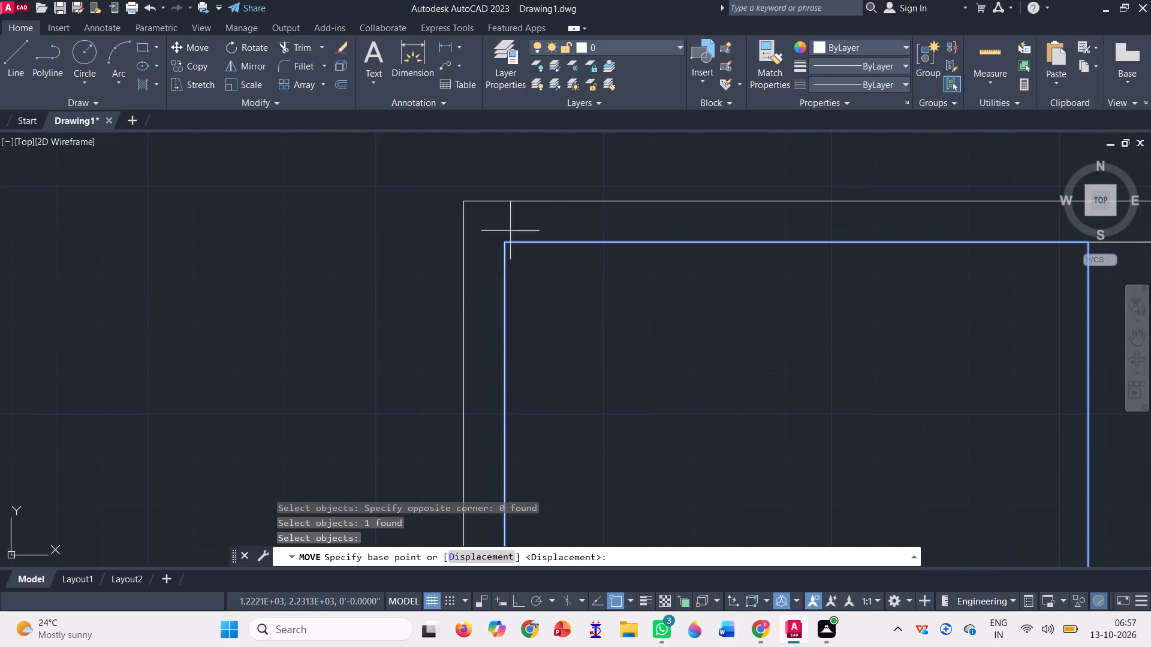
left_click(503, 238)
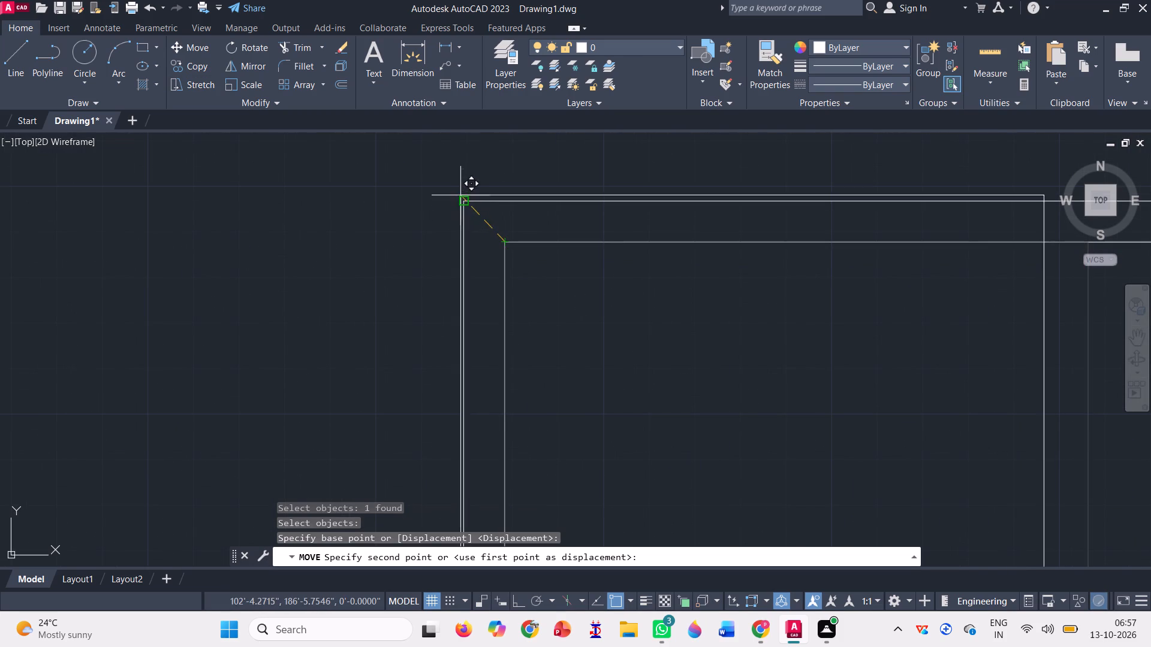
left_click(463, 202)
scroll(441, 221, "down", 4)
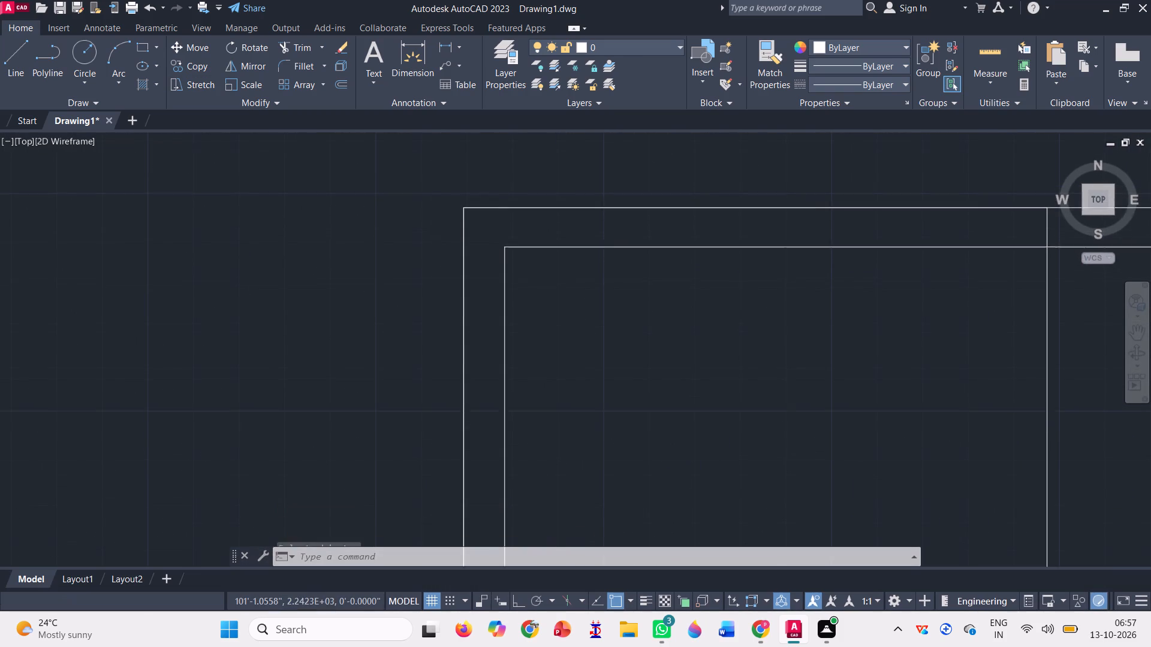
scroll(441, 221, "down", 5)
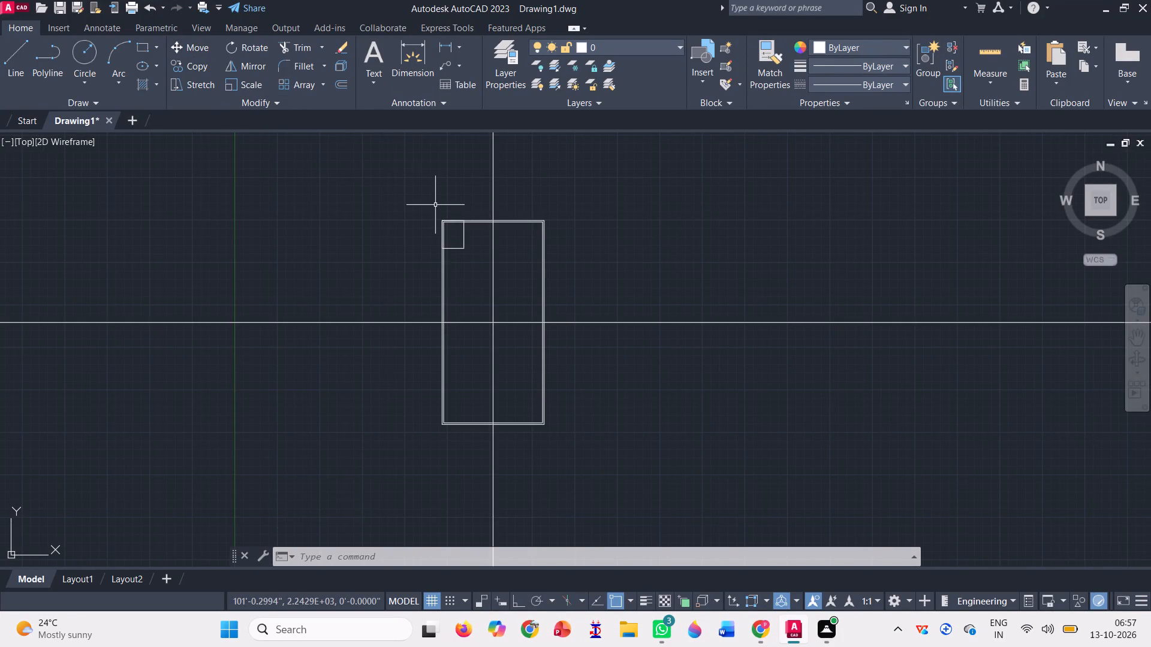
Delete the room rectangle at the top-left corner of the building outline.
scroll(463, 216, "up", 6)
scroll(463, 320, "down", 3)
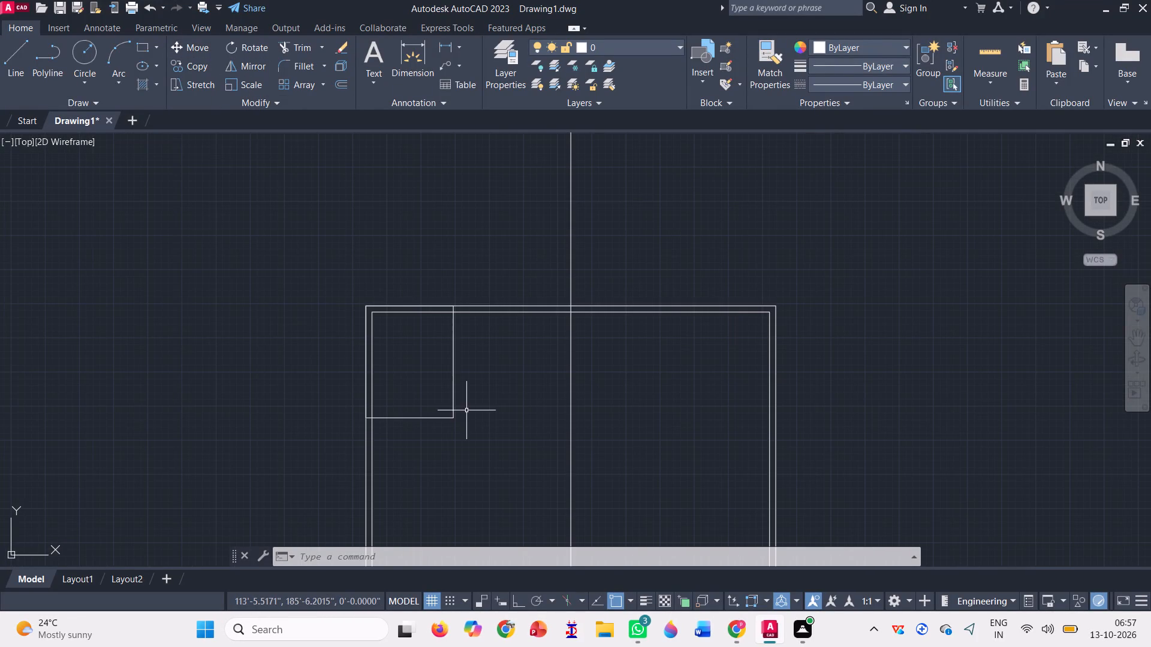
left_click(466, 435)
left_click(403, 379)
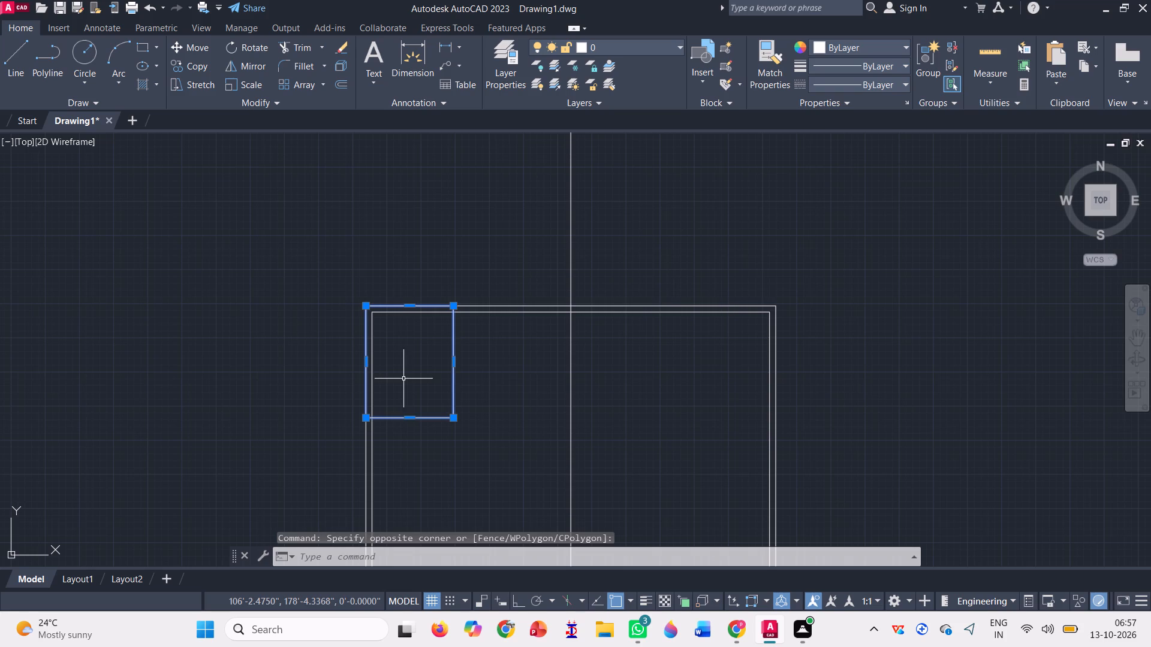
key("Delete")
Draw a small rectangle with lines, about 5' wide by 4' high, starting from the outer wall's top-left corner.
scroll(466, 325, "down", 2)
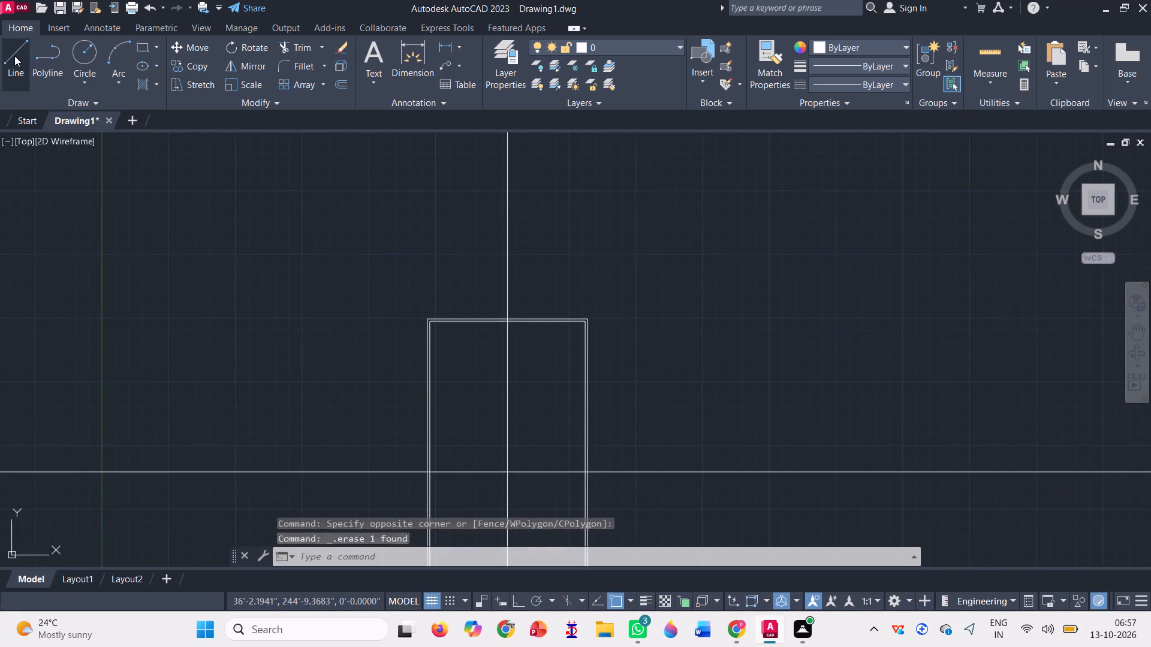
left_click(14, 54)
scroll(665, 437, "up", 1)
scroll(264, 244, "up", 2)
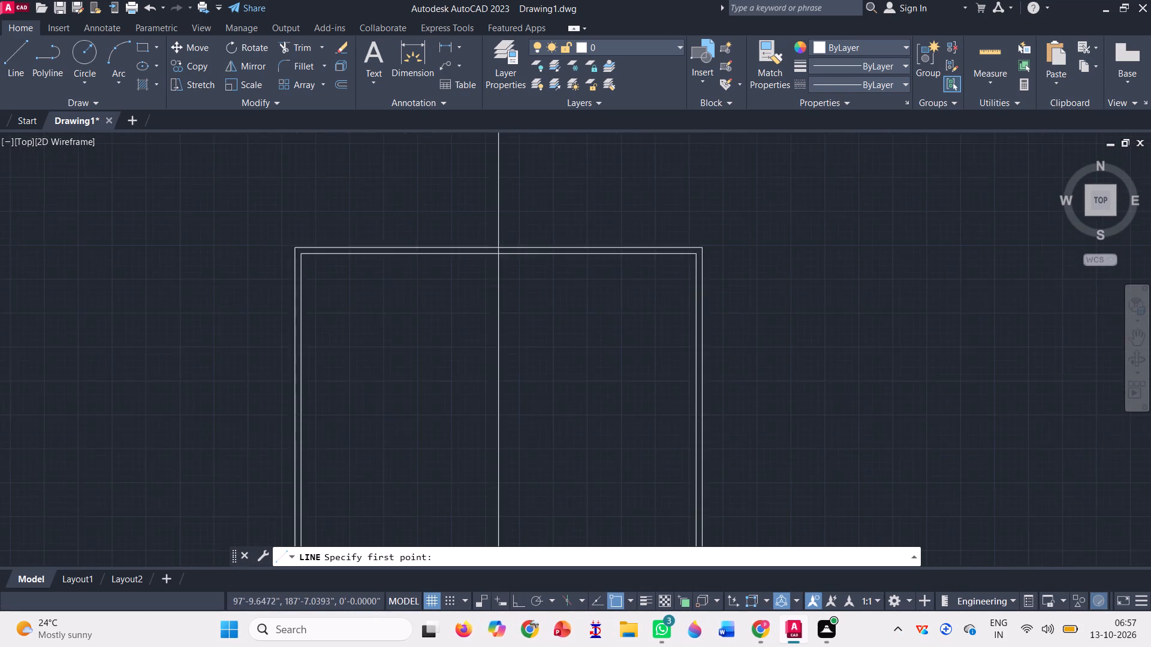
left_click(310, 249)
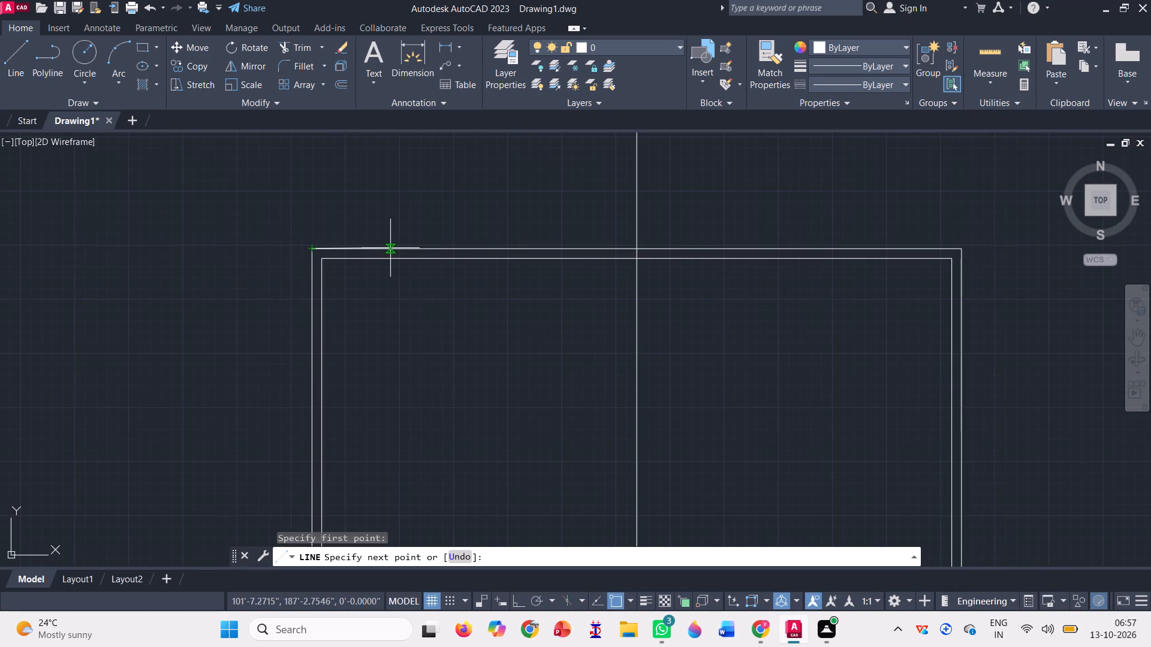
left_click(380, 249)
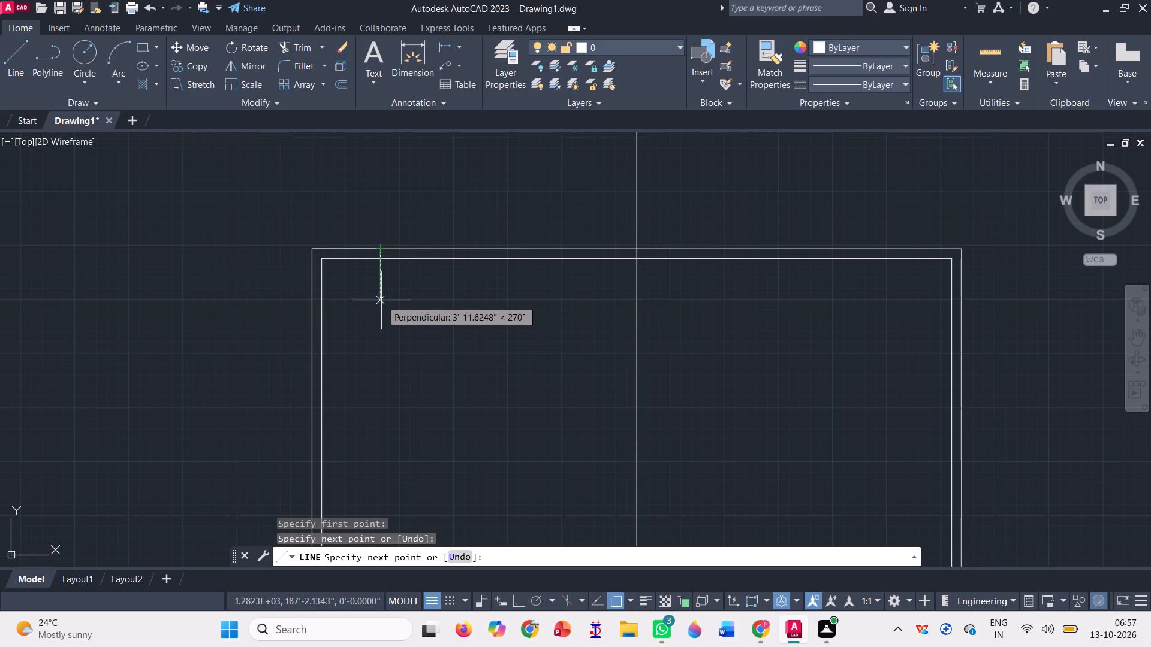
left_click(381, 300)
left_click(311, 300)
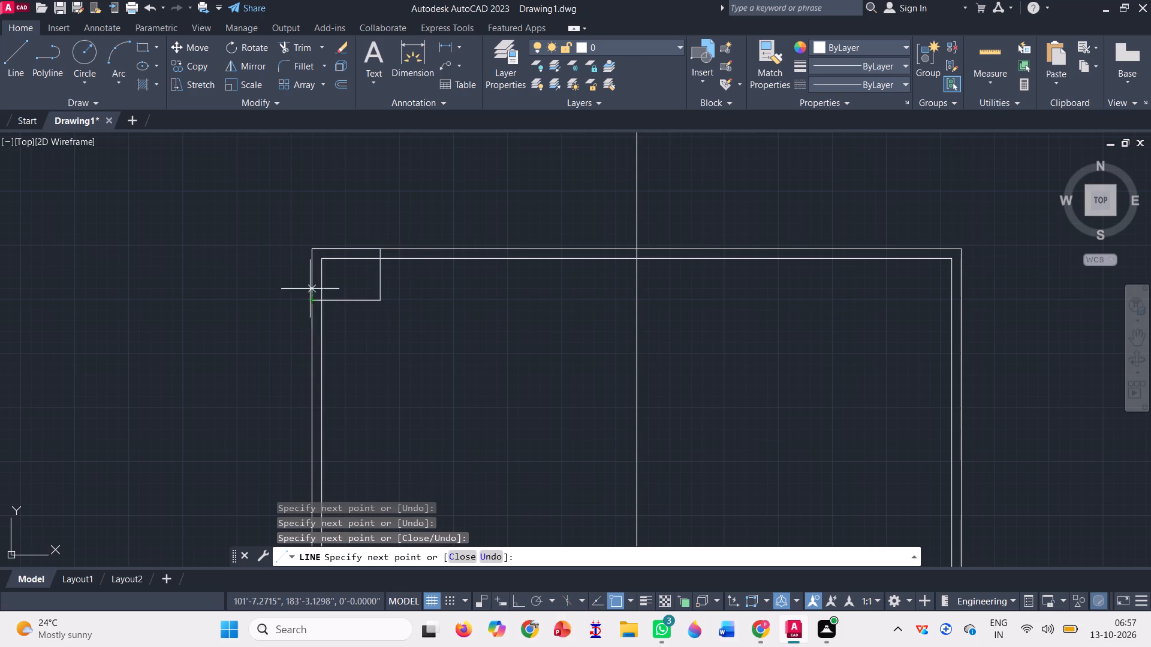
left_click(310, 246)
key("space")
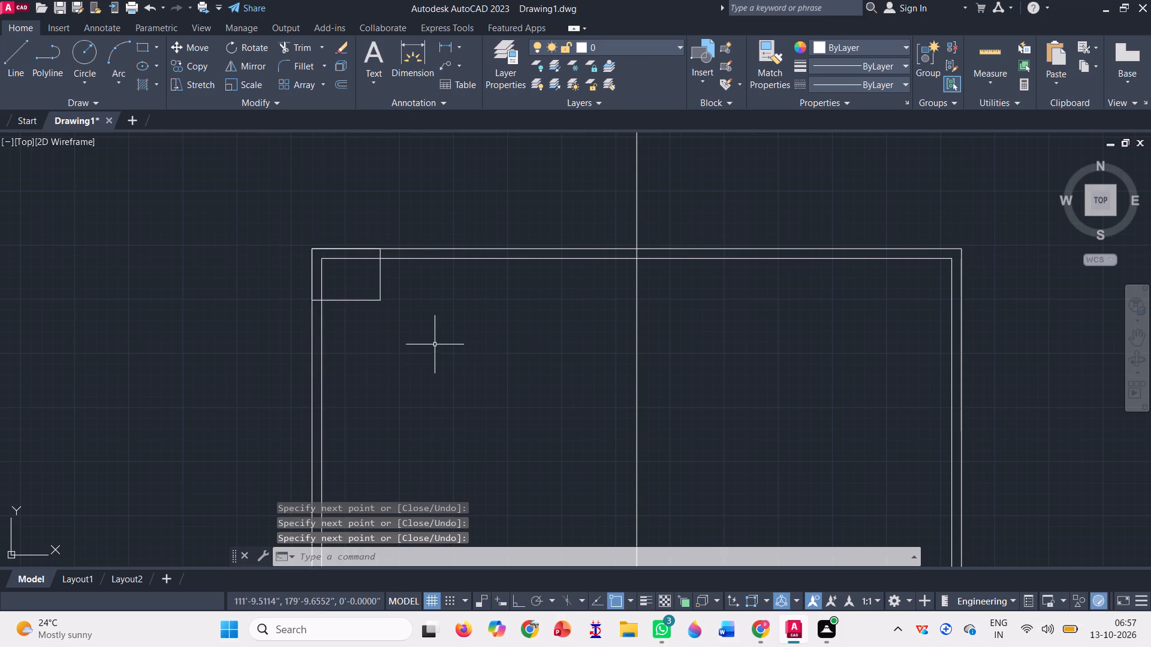
Join the four lines of the new small rectangle at the top-left corner into a single polyline.
left_click(435, 344)
left_click(276, 204)
key("Escape")
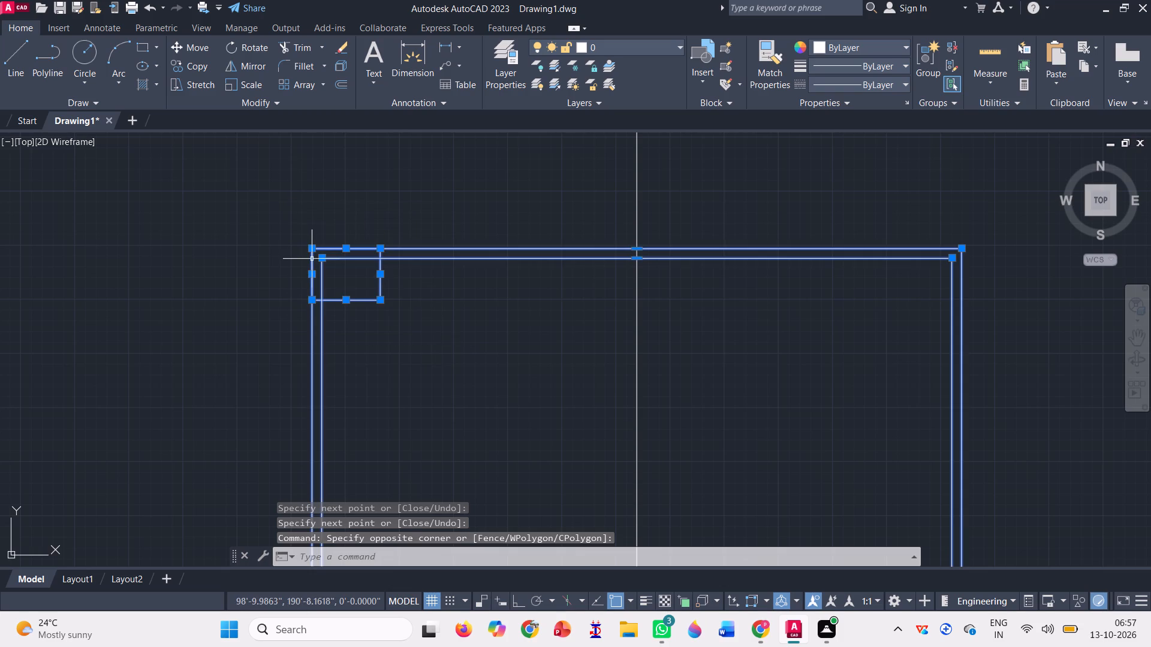
left_click(391, 307)
left_click(375, 295)
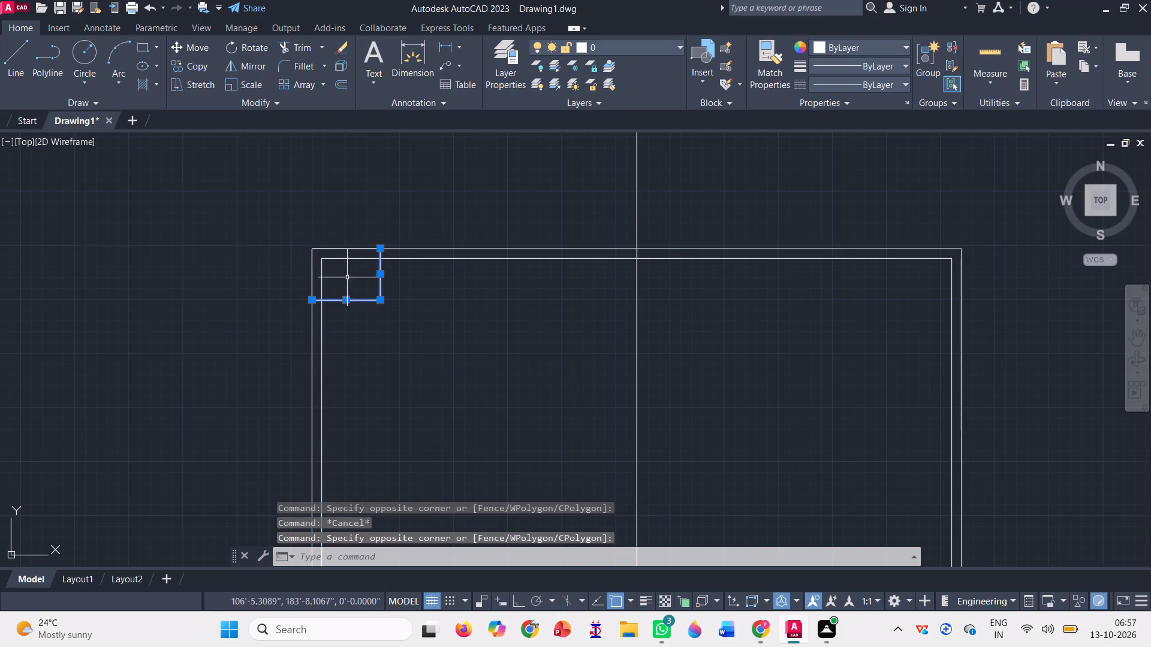
scroll(329, 250, "up", 4)
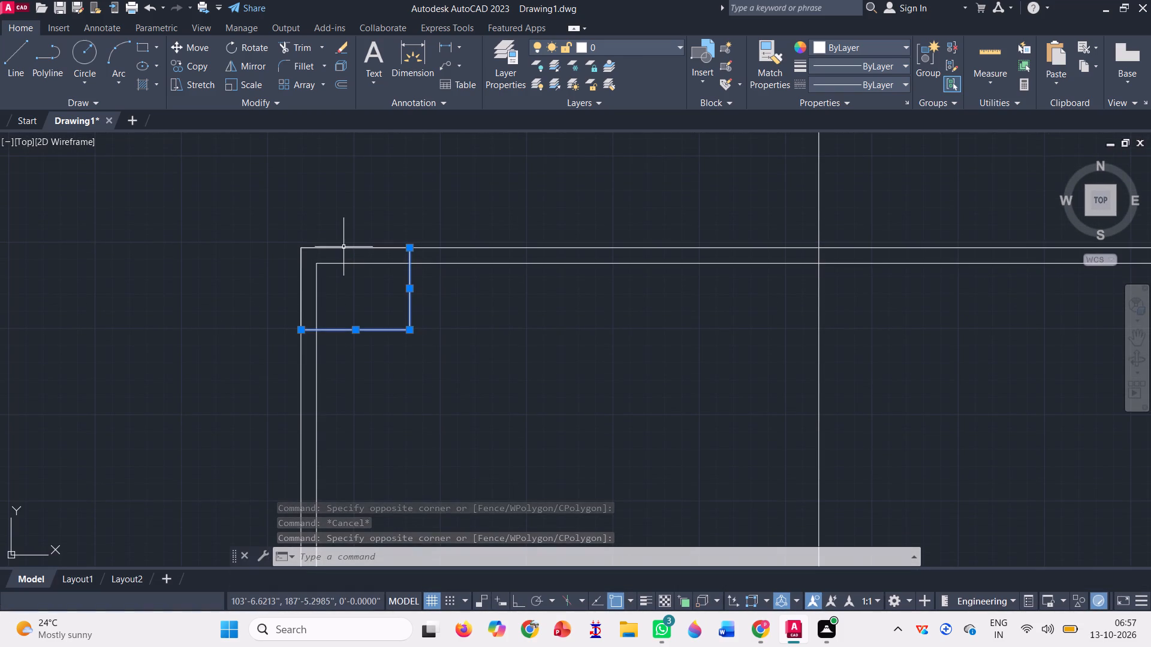
left_click(344, 249)
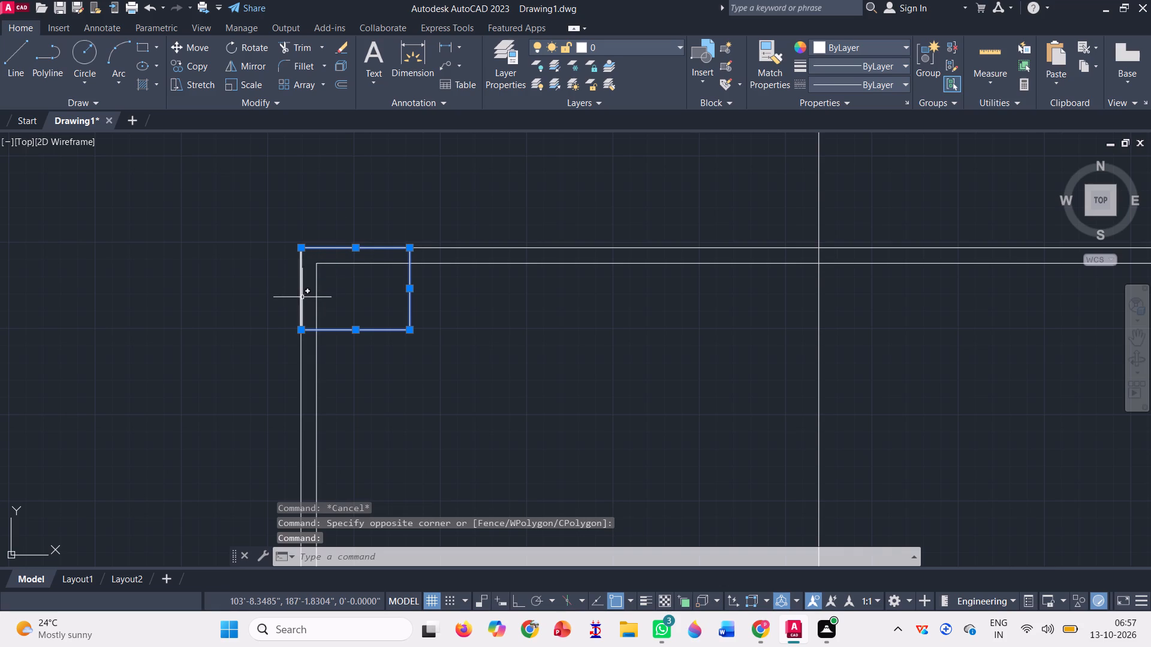
left_click(302, 297)
key("j")
key("Return")
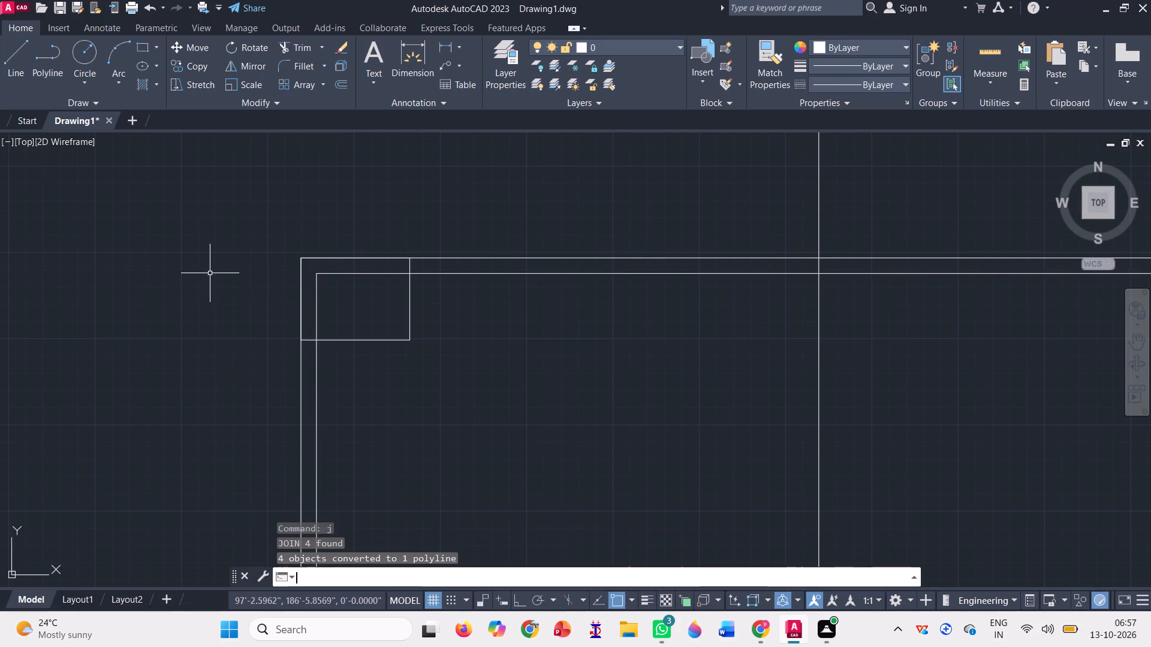
Copy the small rectangle by its top edge midpoint to where the vertical centre line meets the top wall's outer line.
left_click(204, 61)
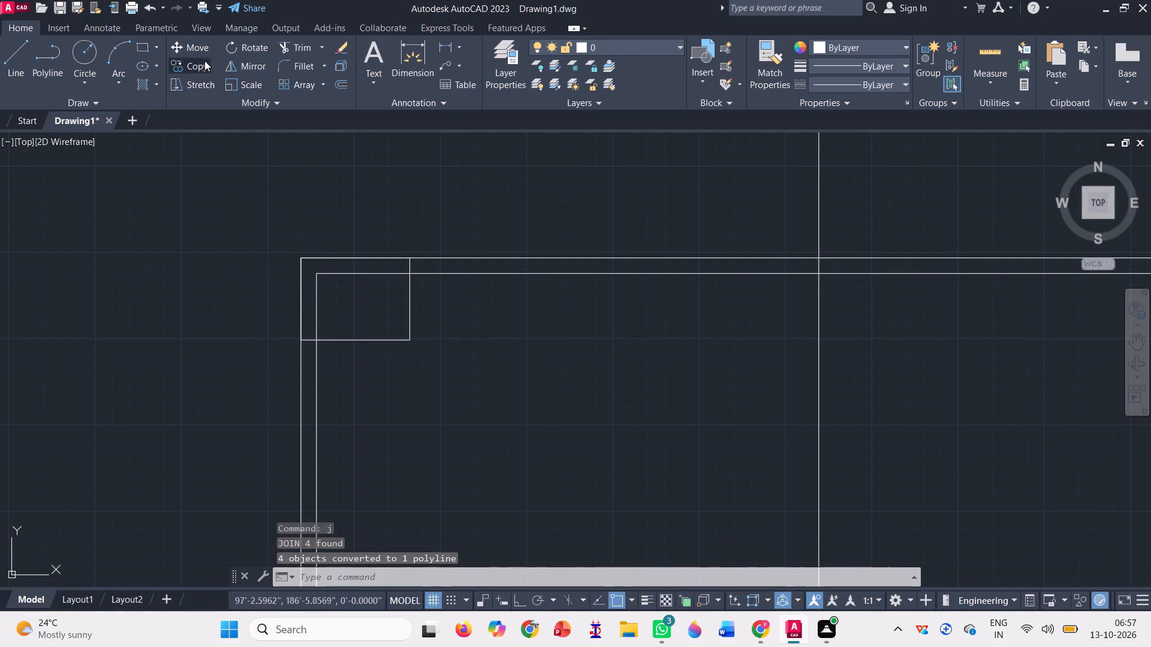
left_click(411, 335)
key("v")
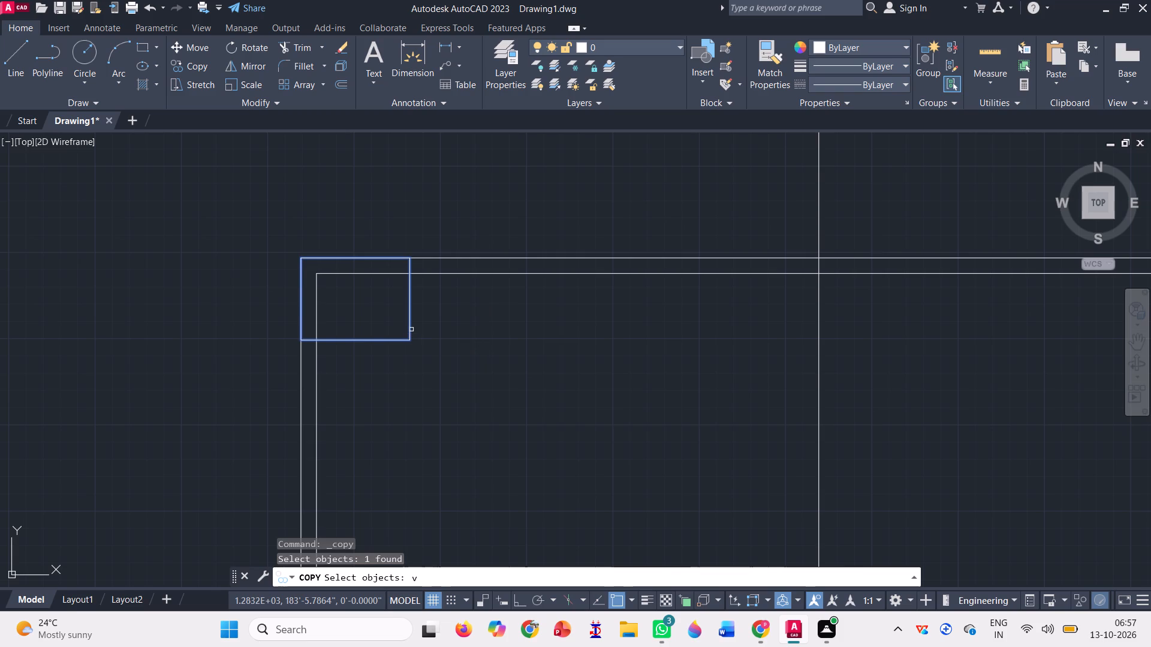
key("BackSpace")
key("space")
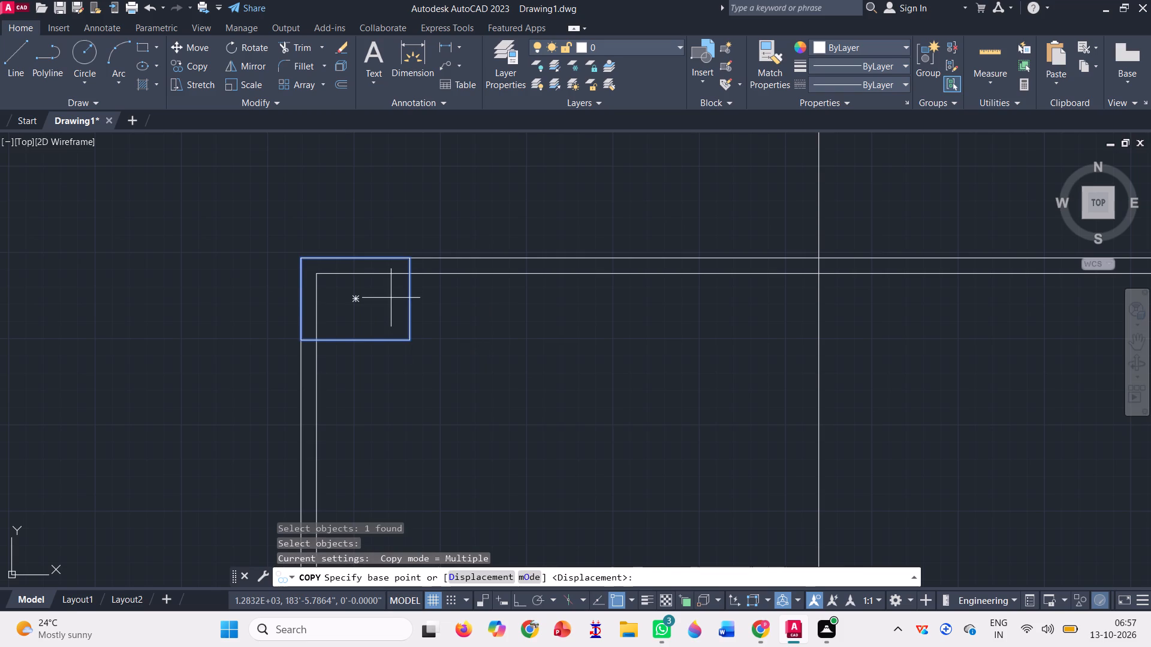
left_click(355, 255)
scroll(360, 202, "down", 2)
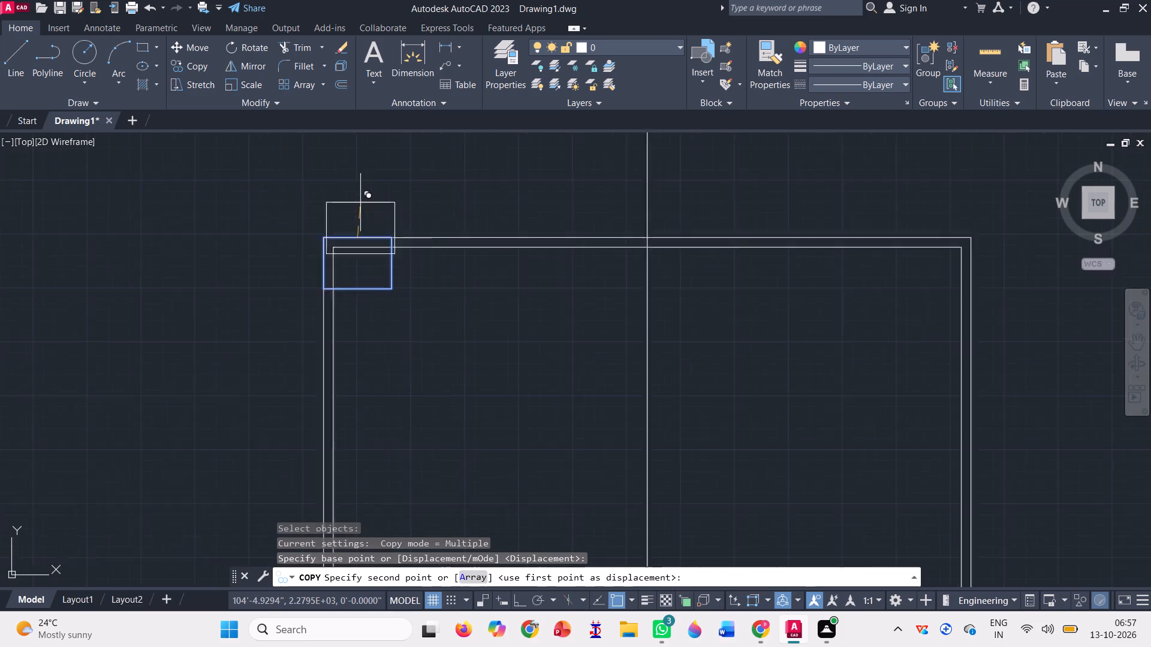
scroll(546, 223, "up", 3)
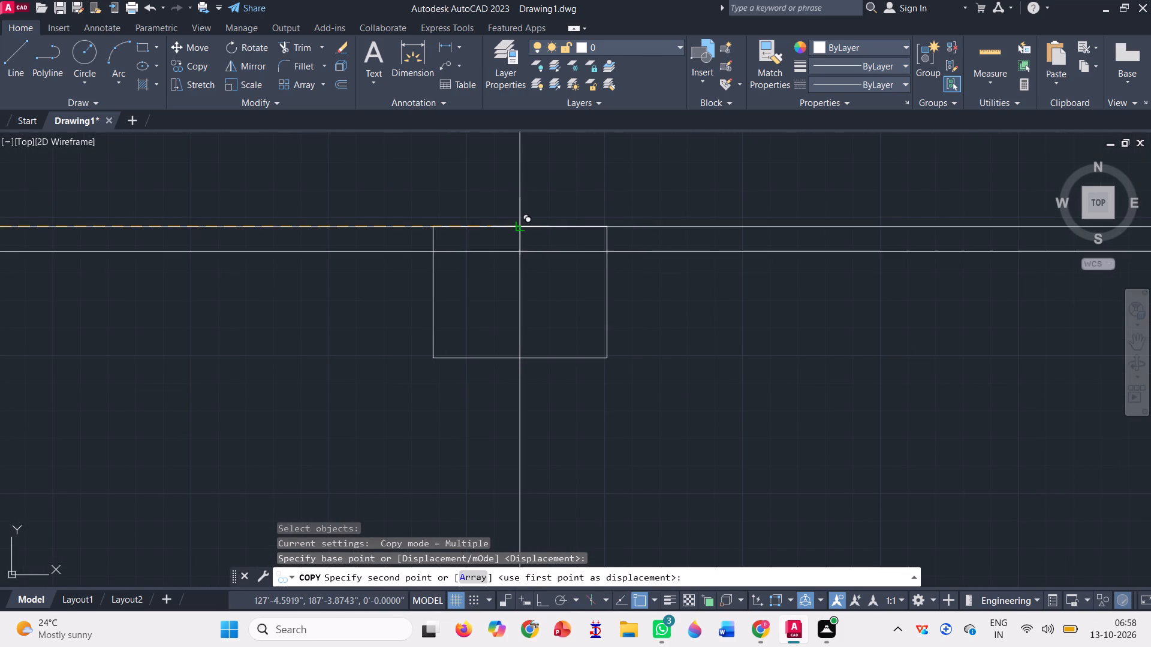
left_click(522, 228)
Place another copy of the rectangle where the vertical centre line crosses the bottom wall's inner line.
scroll(478, 198, "down", 1)
scroll(548, 177, "down", 4)
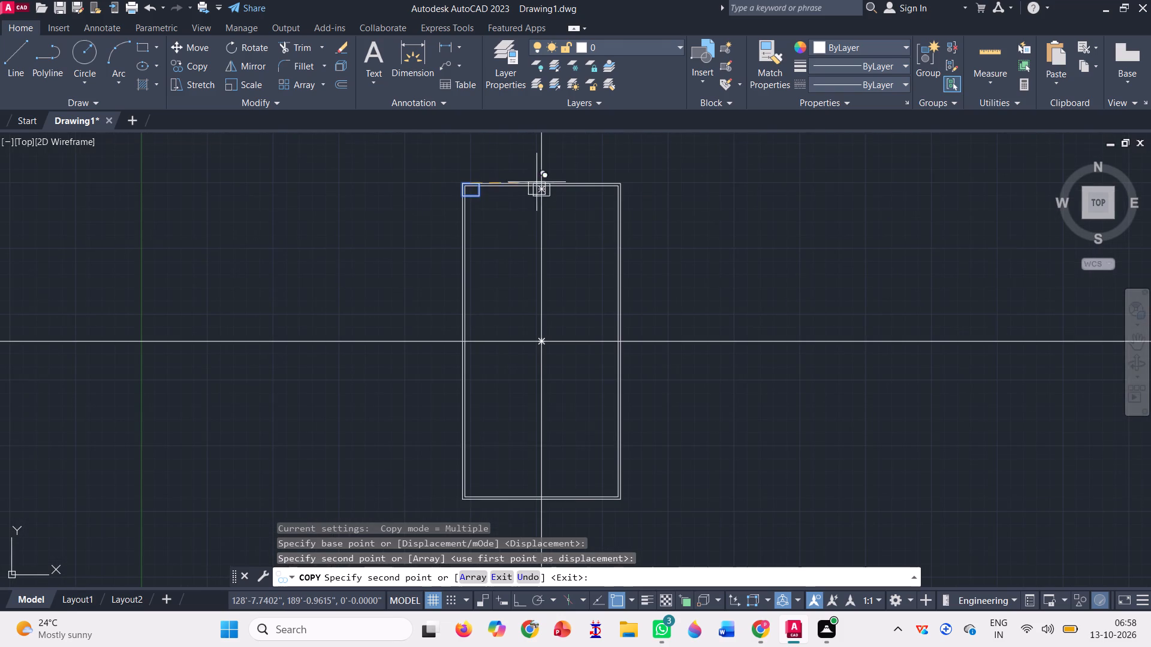
scroll(551, 522, "up", 3)
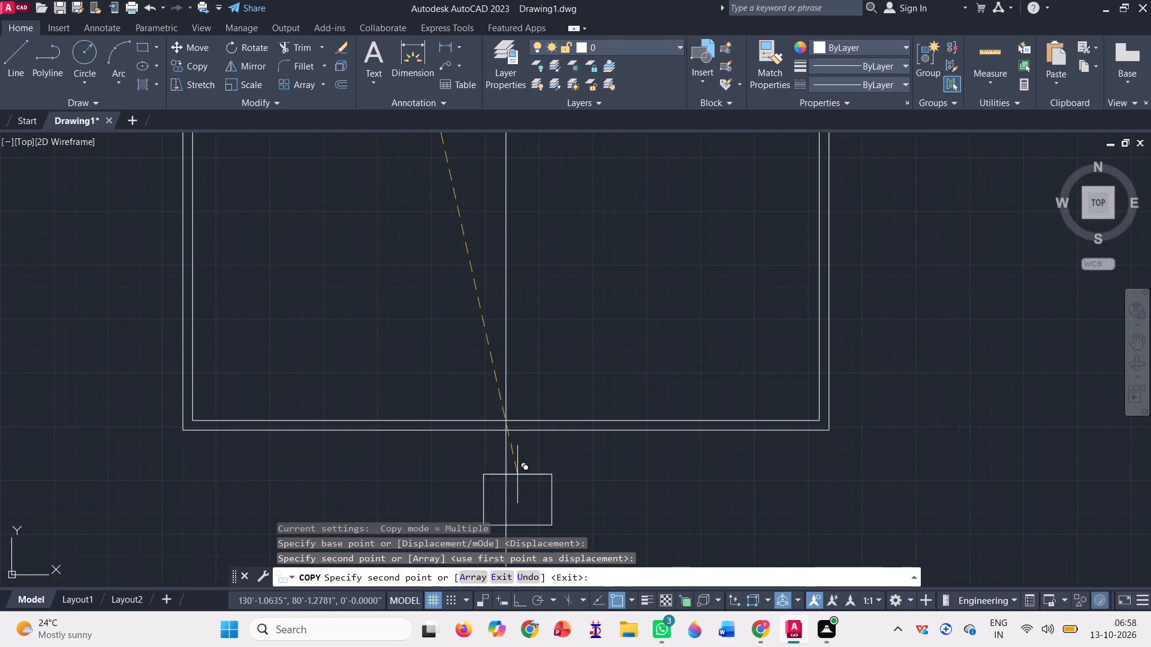
scroll(502, 419, "up", 3)
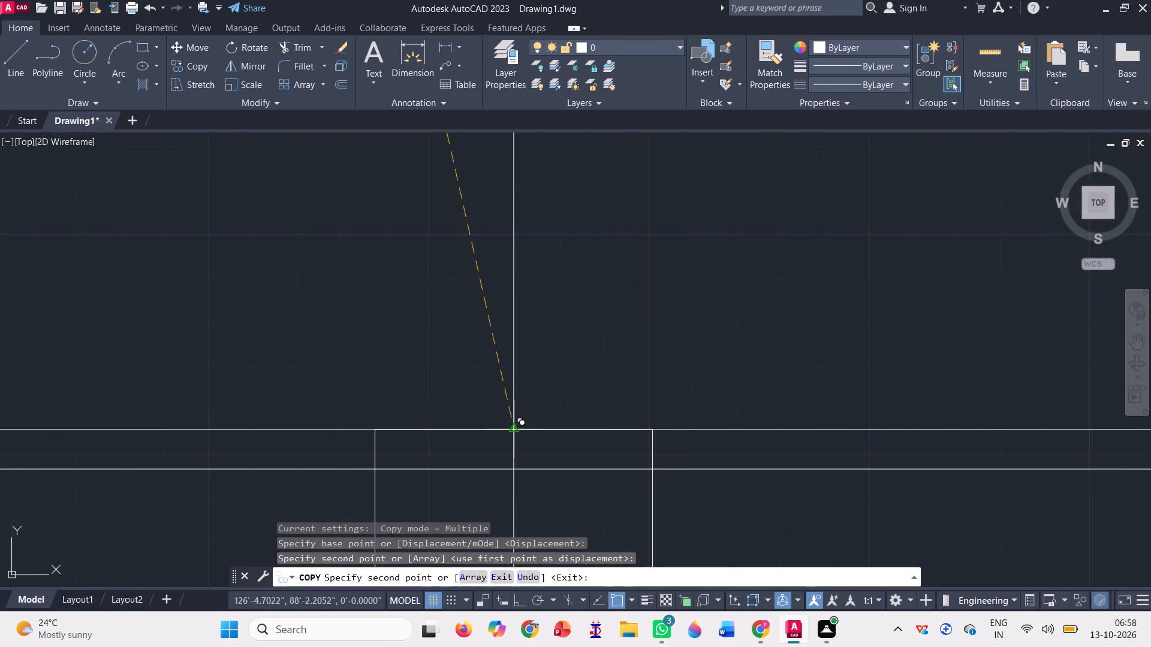
left_click(514, 430)
Place a copy of the rectangle where the horizontal centre line crosses the left wall's inner line.
scroll(785, 424, "down", 2)
scroll(675, 436, "down", 3)
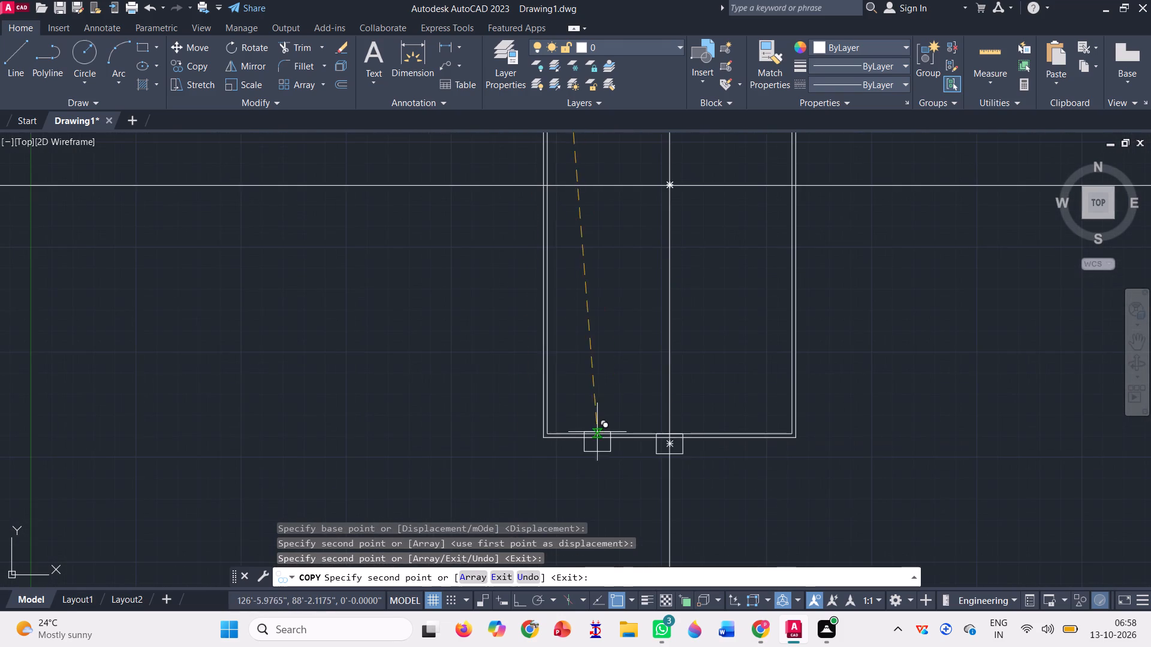
scroll(519, 437, "down", 1)
scroll(546, 266, "up", 4)
scroll(482, 361, "up", 3)
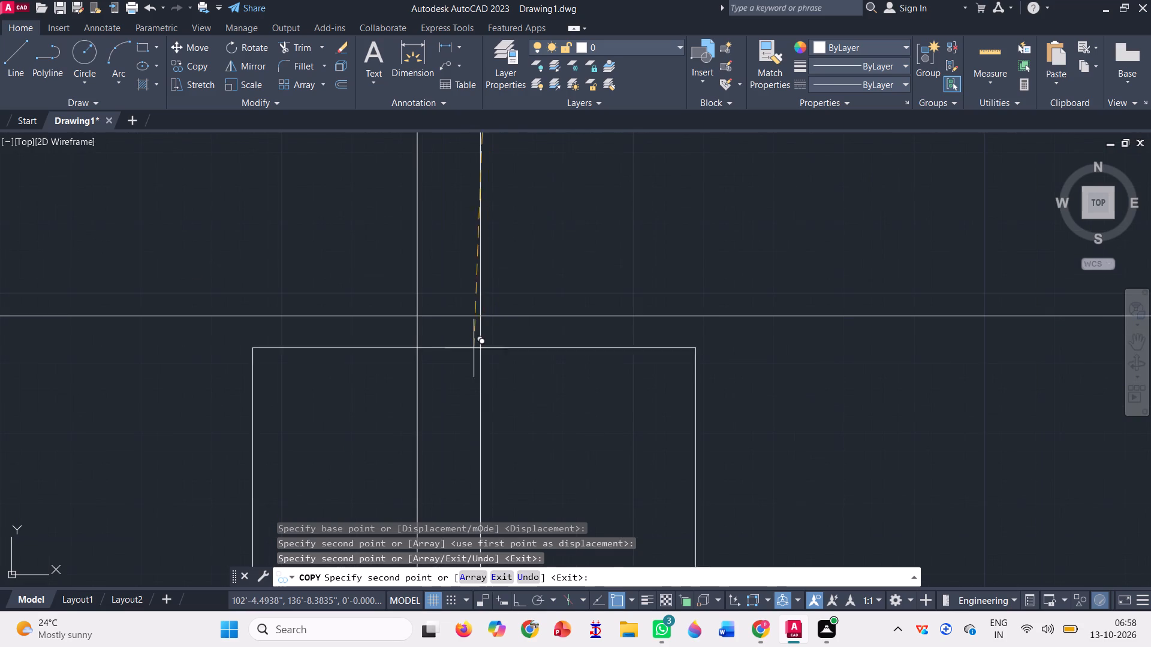
left_click(484, 315)
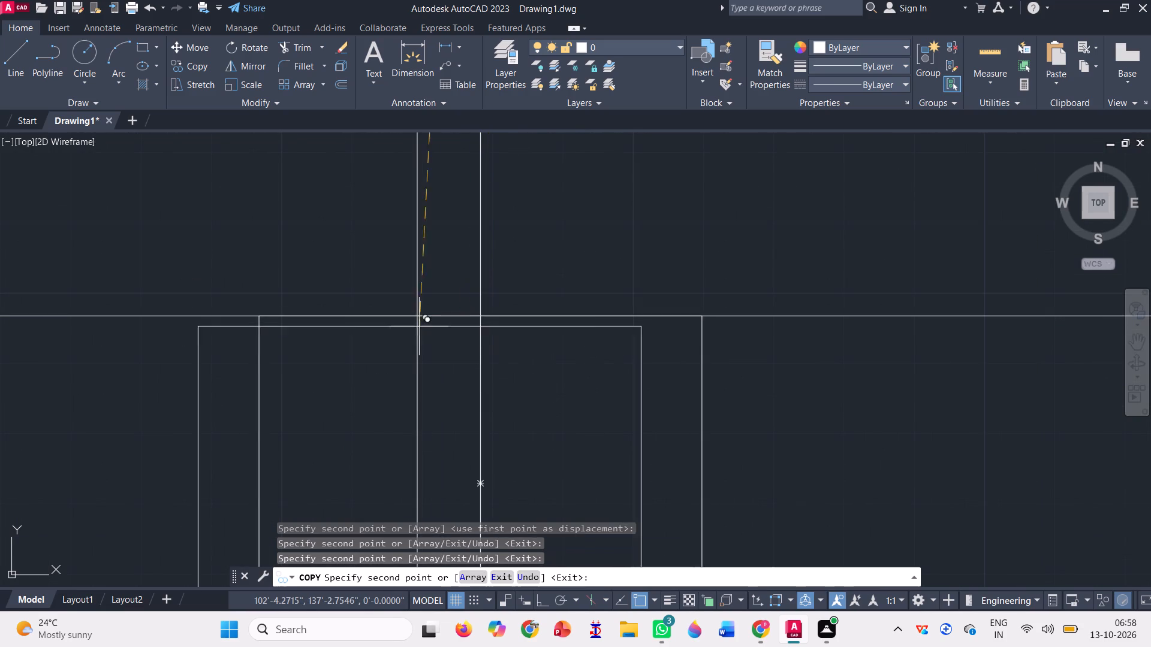
Place a copy of the rectangle where the horizontal centre line crosses the right wall's inner line, and end the copying.
scroll(414, 326, "down", 5)
scroll(787, 310, "up", 3)
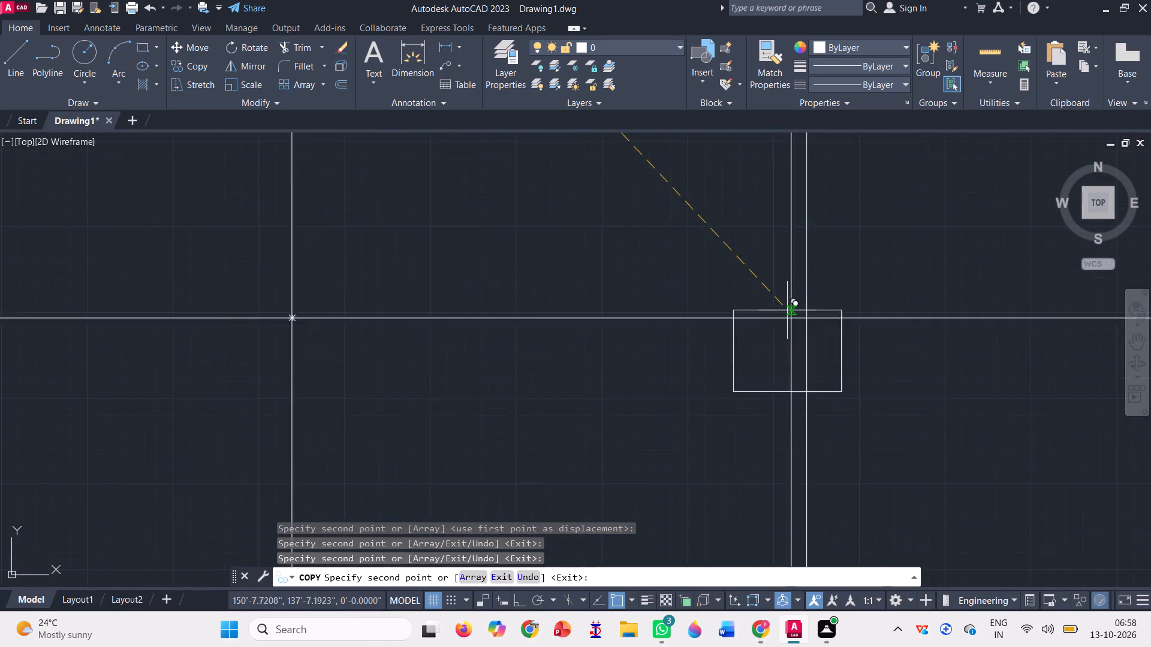
scroll(787, 310, "up", 3)
left_click(786, 332)
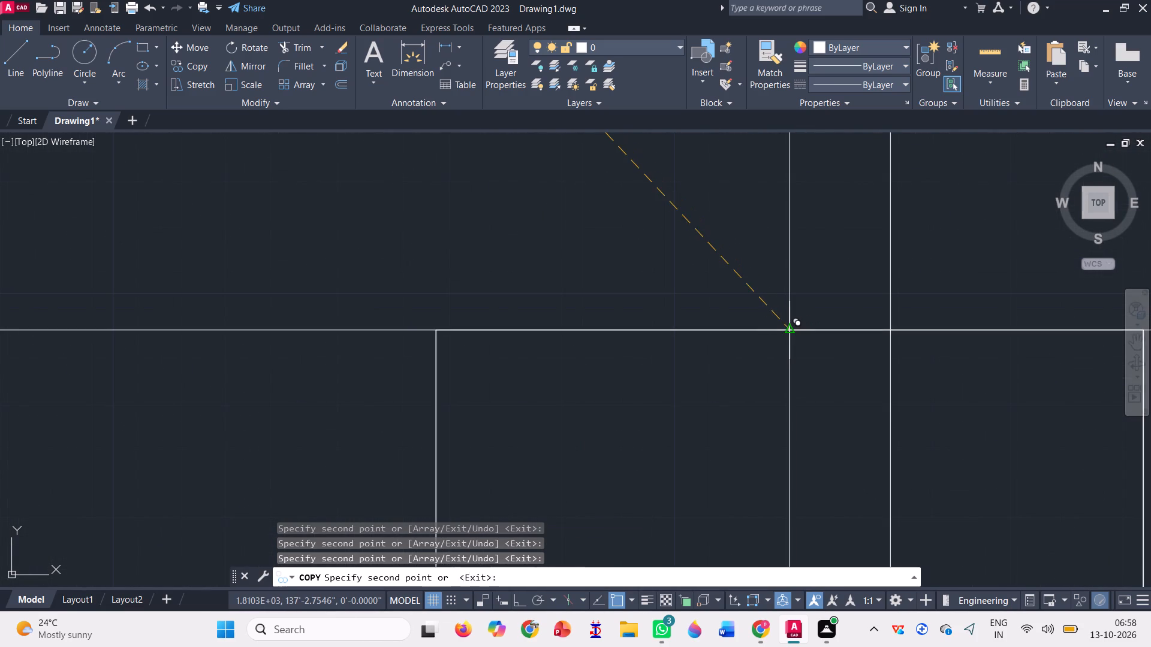
scroll(807, 303, "down", 6)
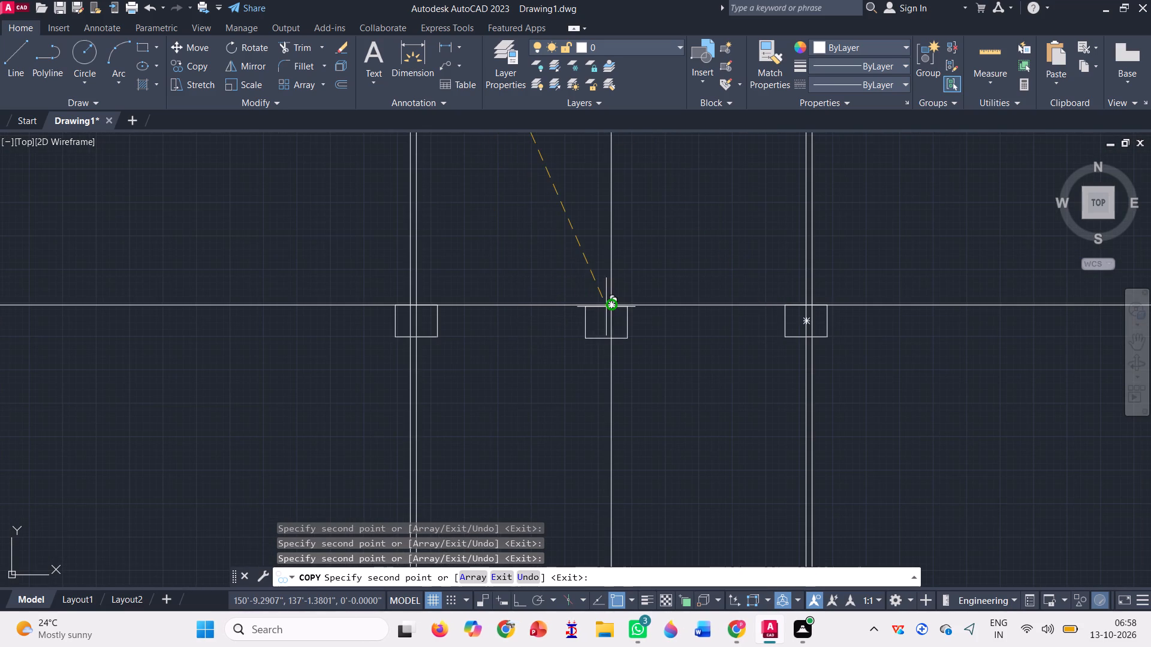
scroll(615, 304, "up", 4)
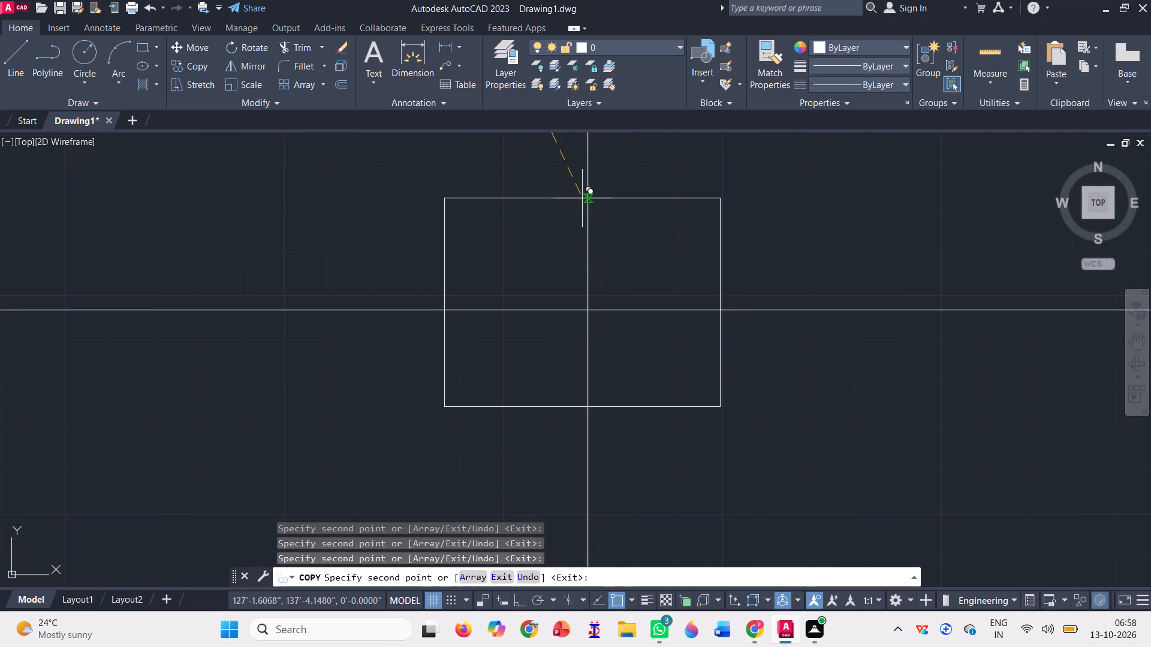
scroll(516, 296, "down", 5)
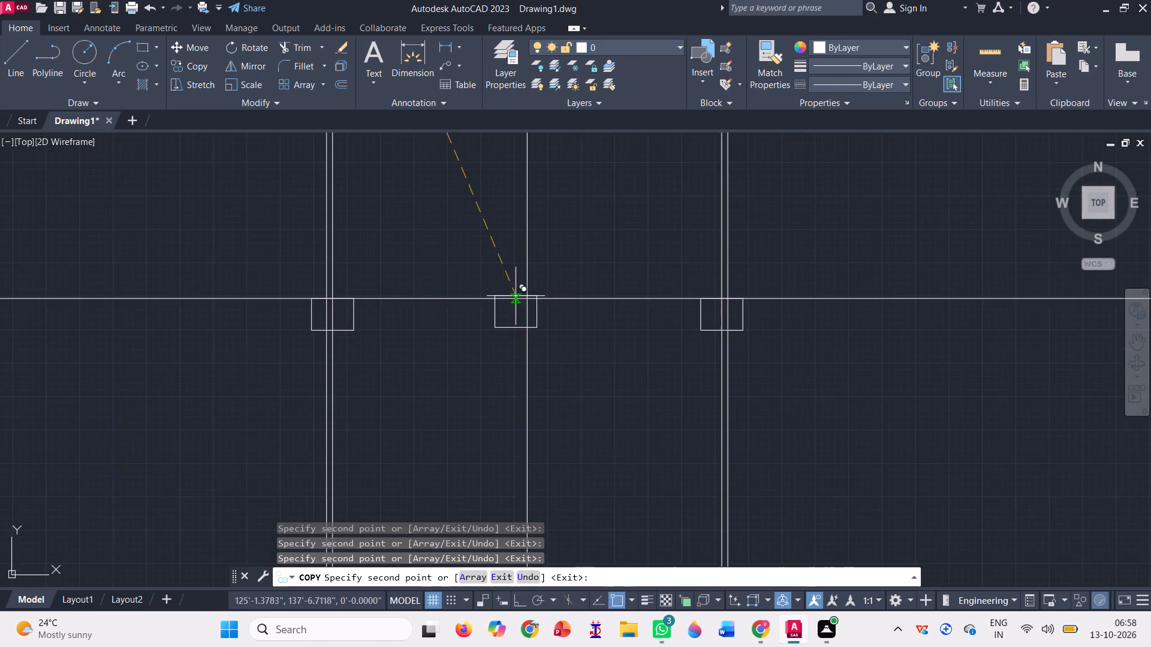
scroll(516, 296, "down", 2)
key("Escape")
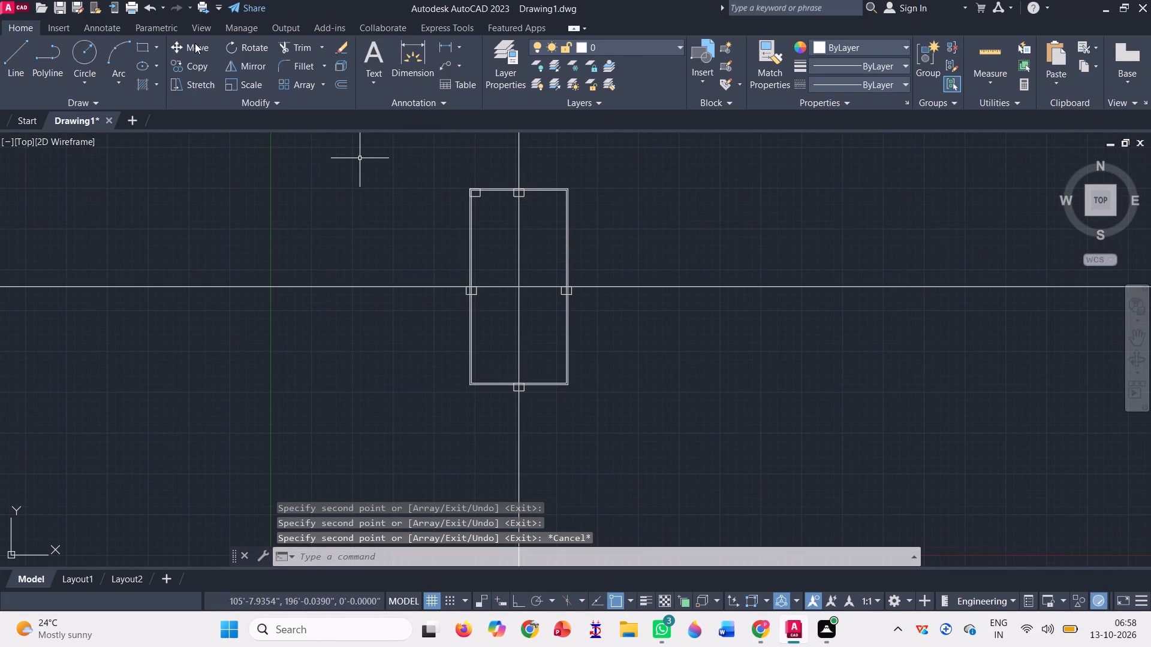
Copy the top-left rectangle by its top-right corner to the outer wall's top-right corner.
left_click(192, 64)
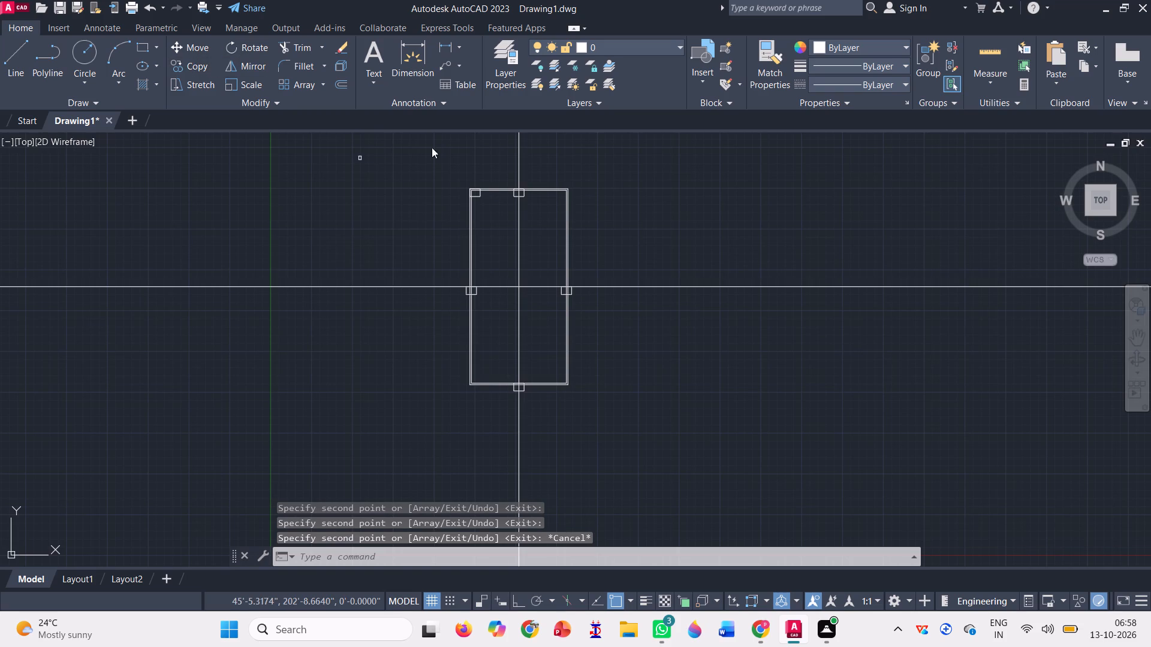
scroll(453, 178, "up", 3)
left_click(536, 246)
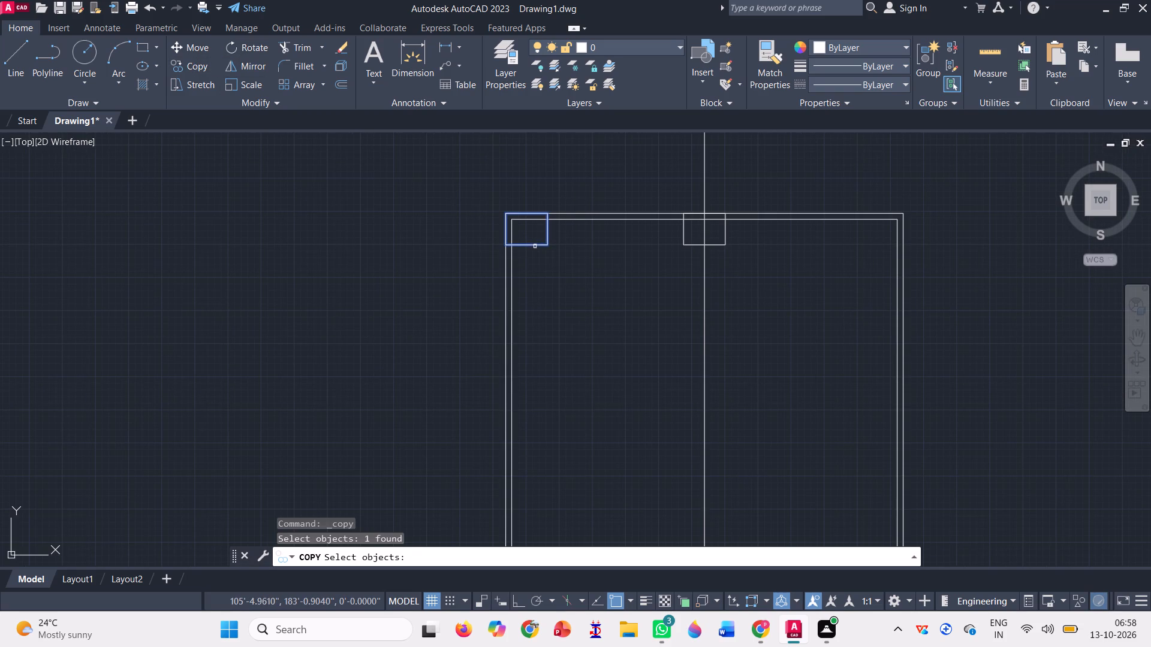
key("space")
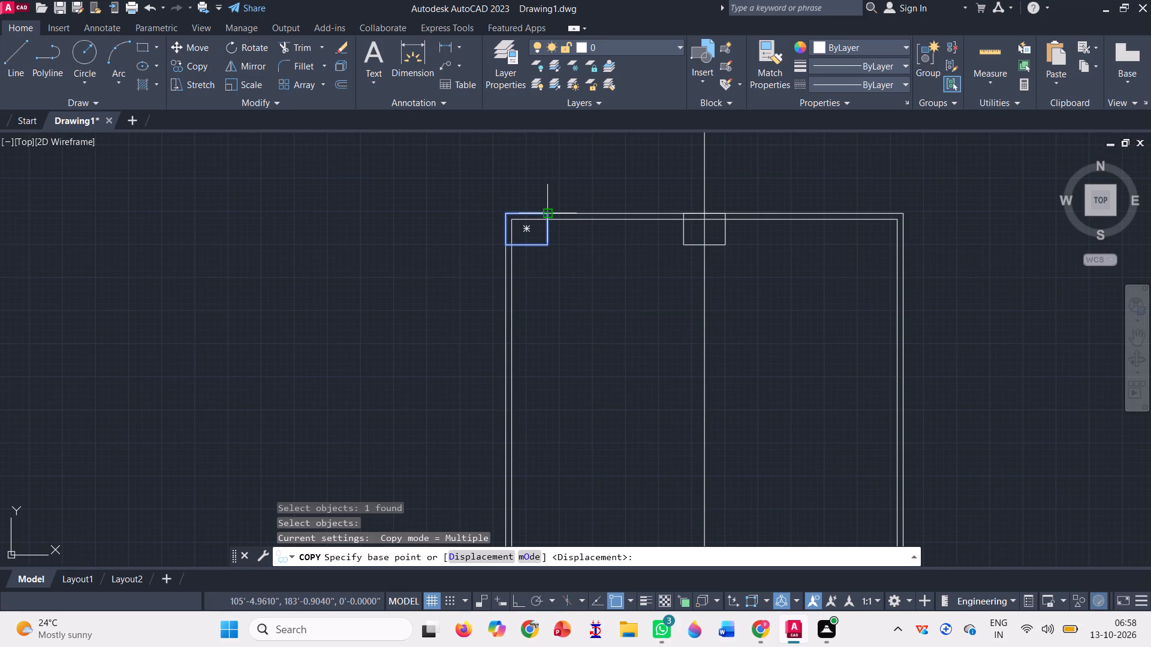
left_click(547, 217)
scroll(885, 216, "up", 3)
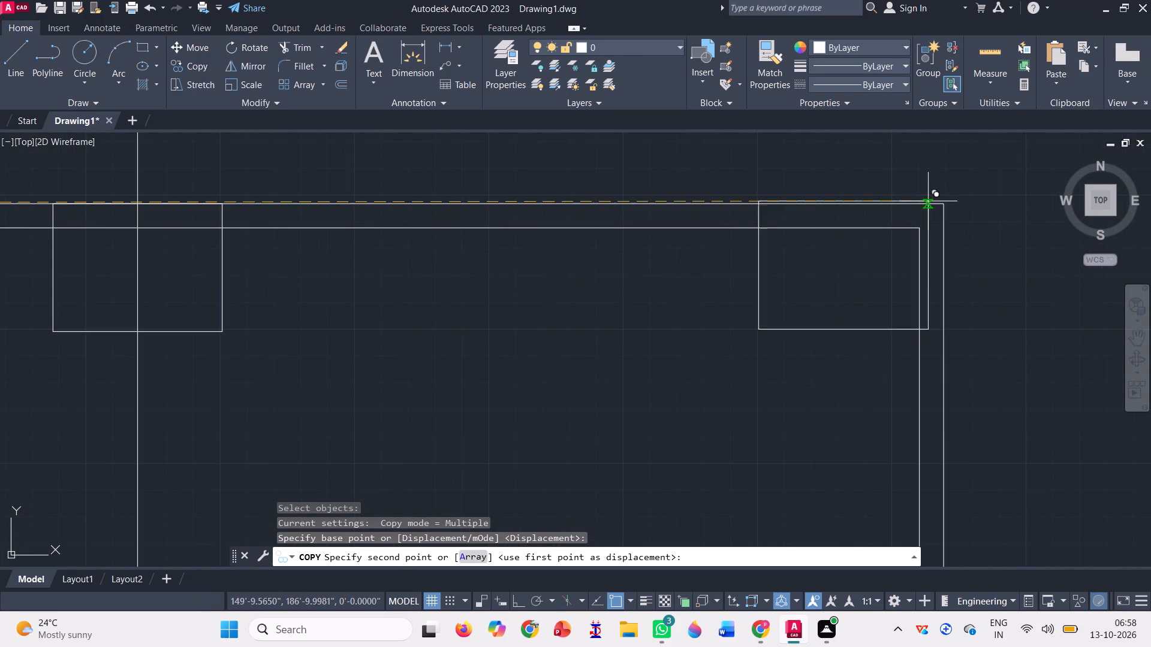
left_click(948, 201)
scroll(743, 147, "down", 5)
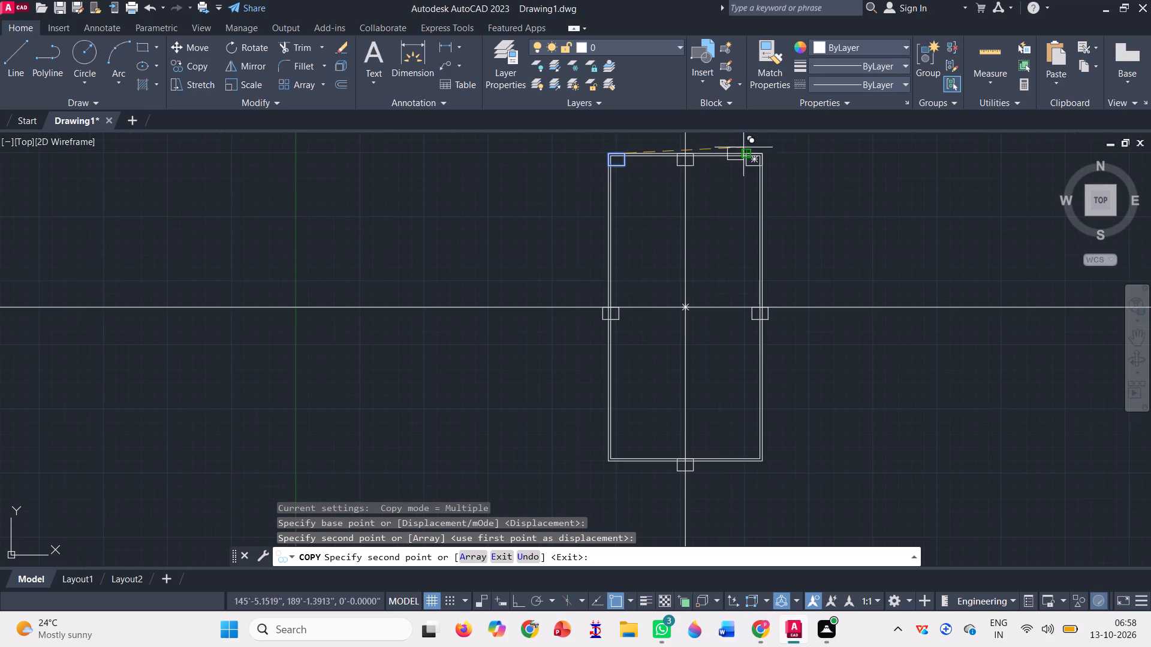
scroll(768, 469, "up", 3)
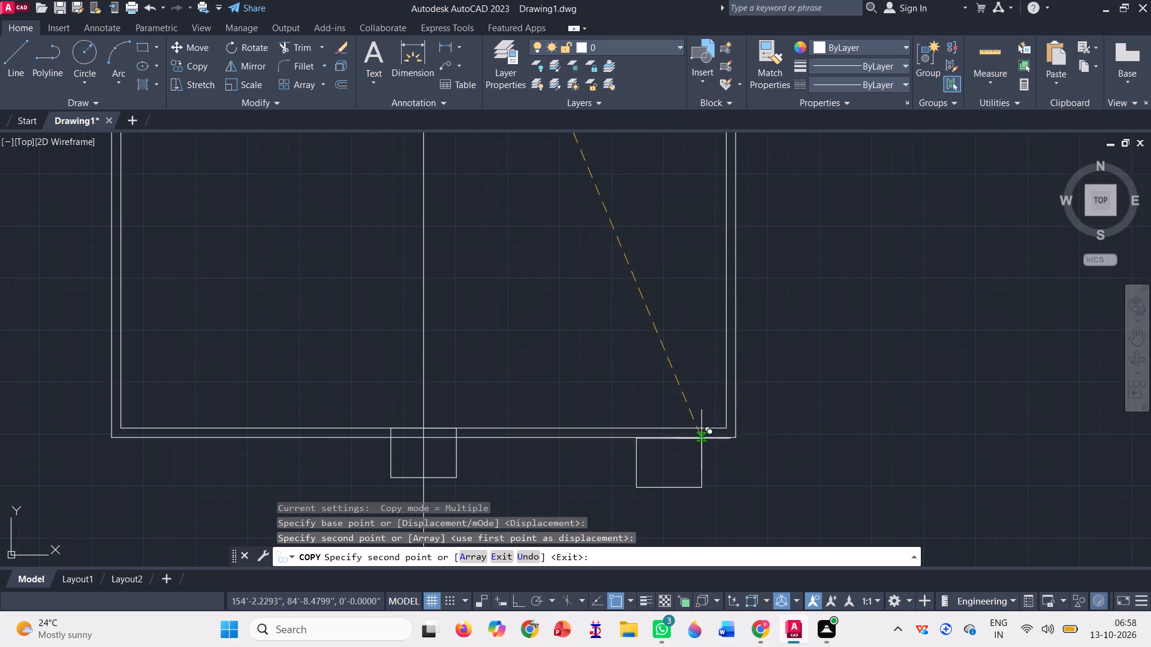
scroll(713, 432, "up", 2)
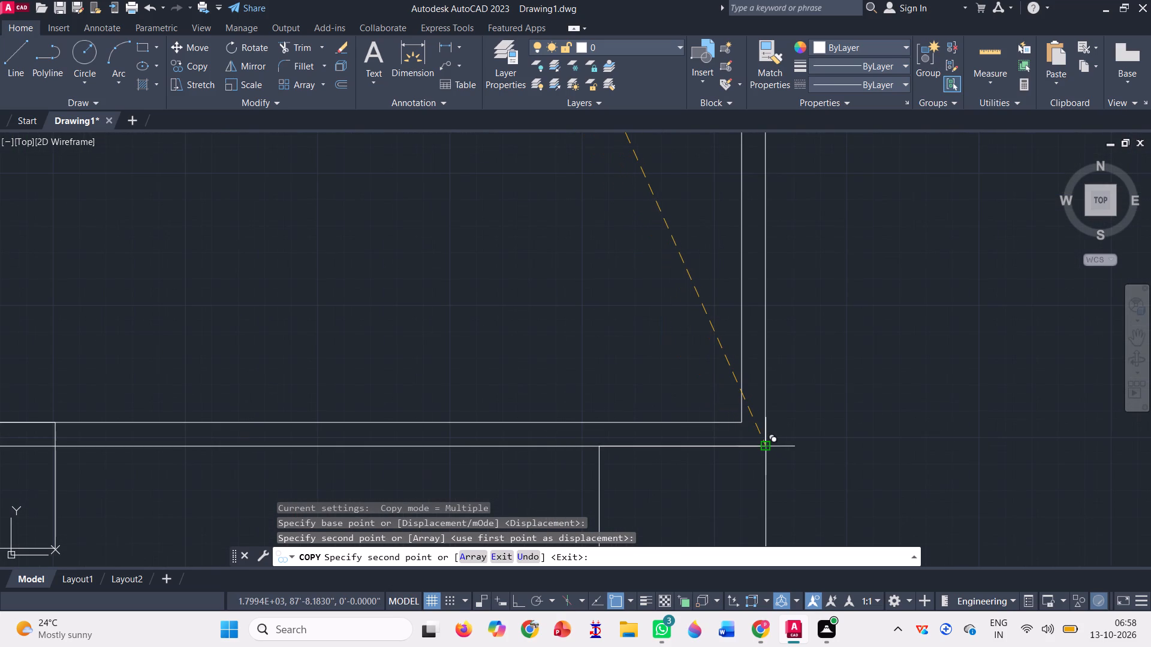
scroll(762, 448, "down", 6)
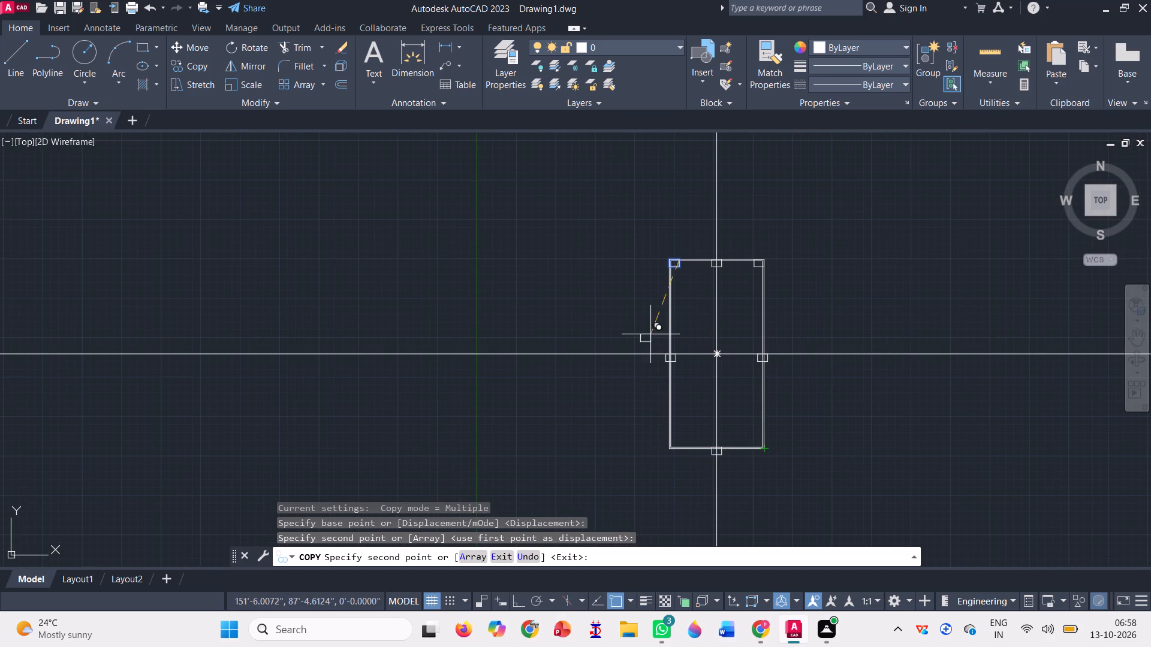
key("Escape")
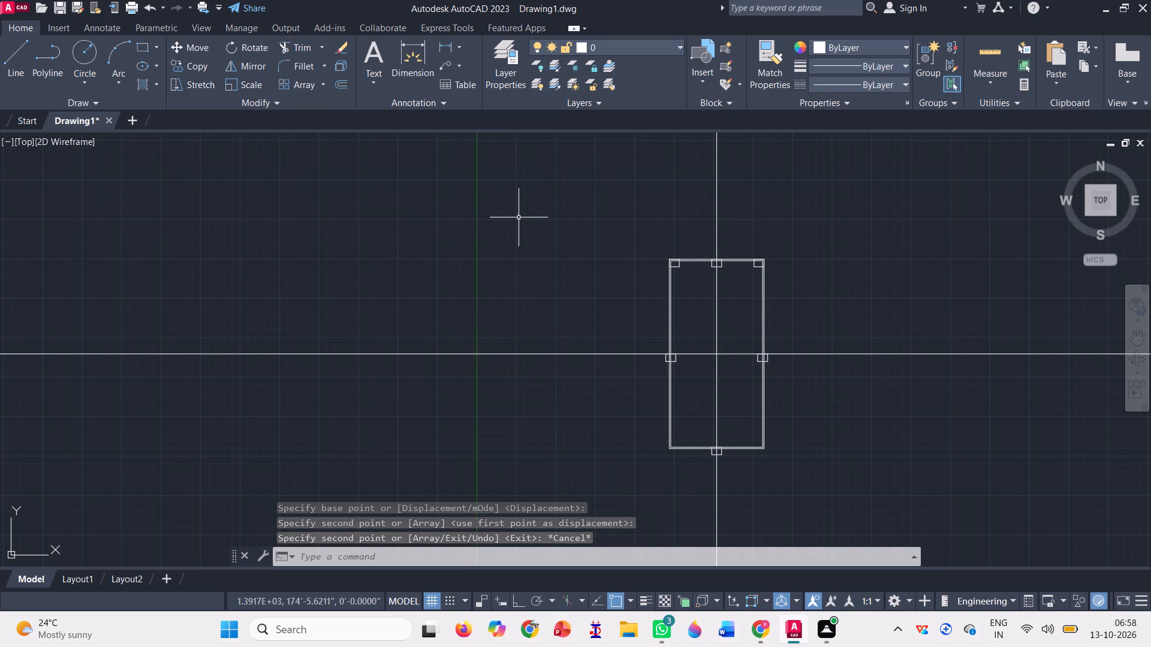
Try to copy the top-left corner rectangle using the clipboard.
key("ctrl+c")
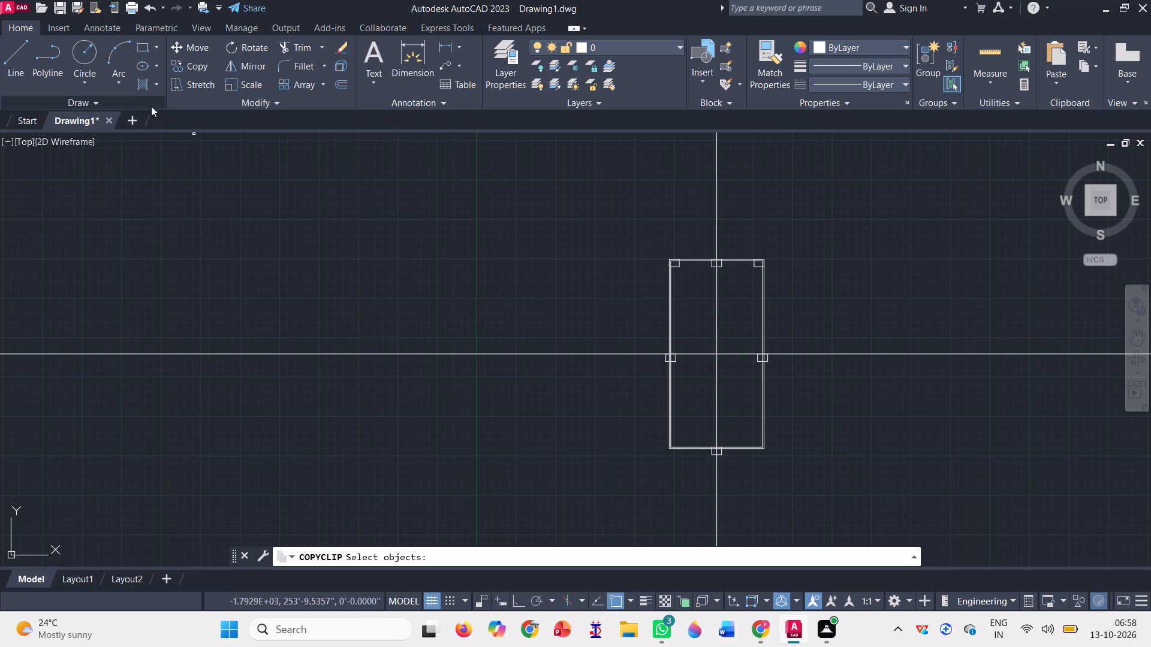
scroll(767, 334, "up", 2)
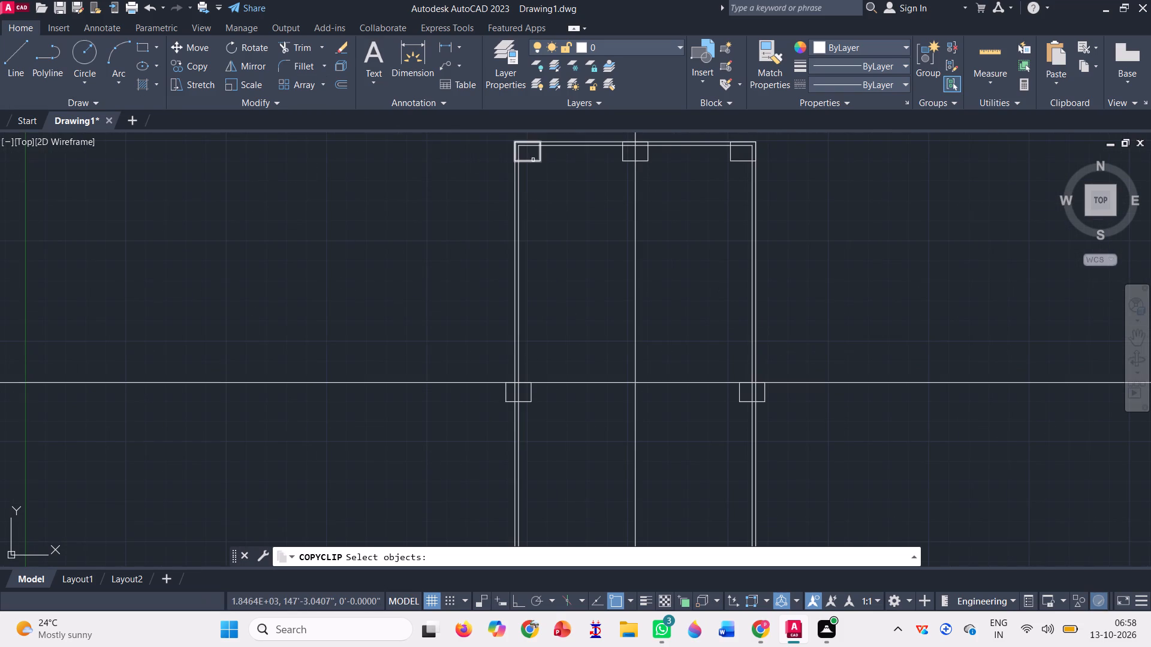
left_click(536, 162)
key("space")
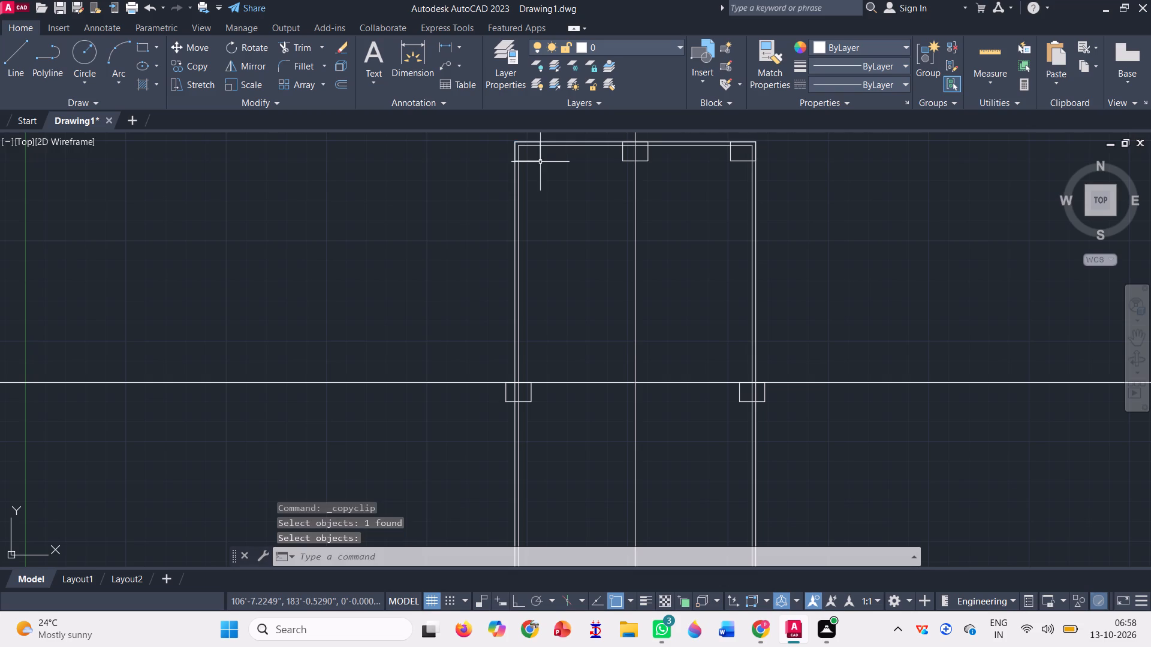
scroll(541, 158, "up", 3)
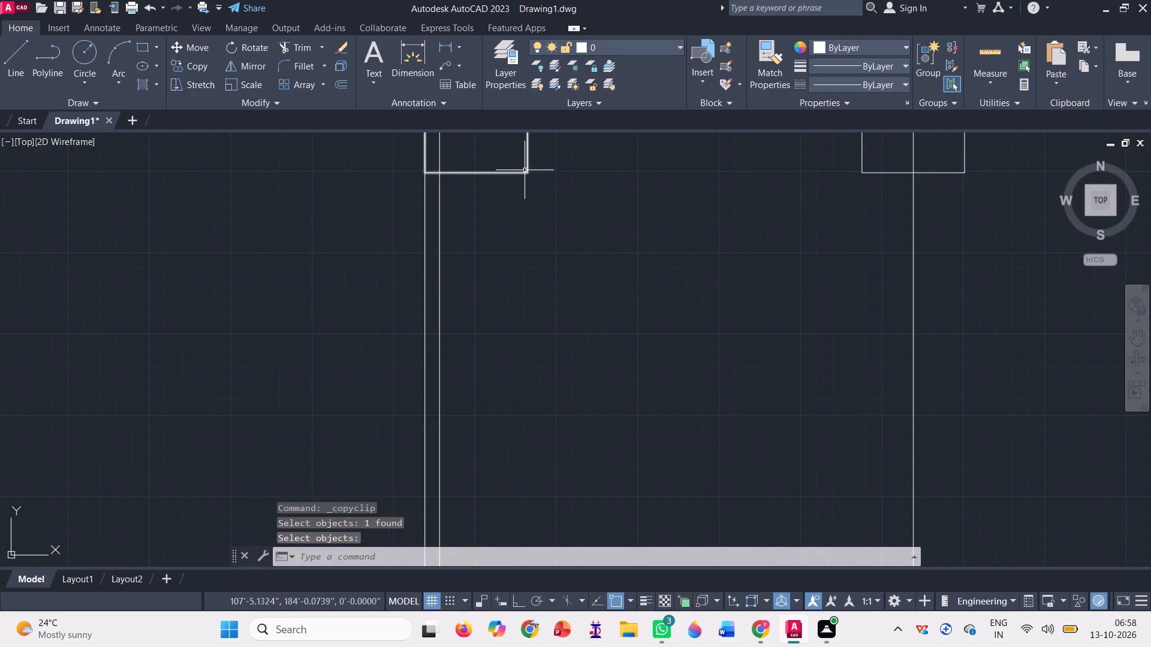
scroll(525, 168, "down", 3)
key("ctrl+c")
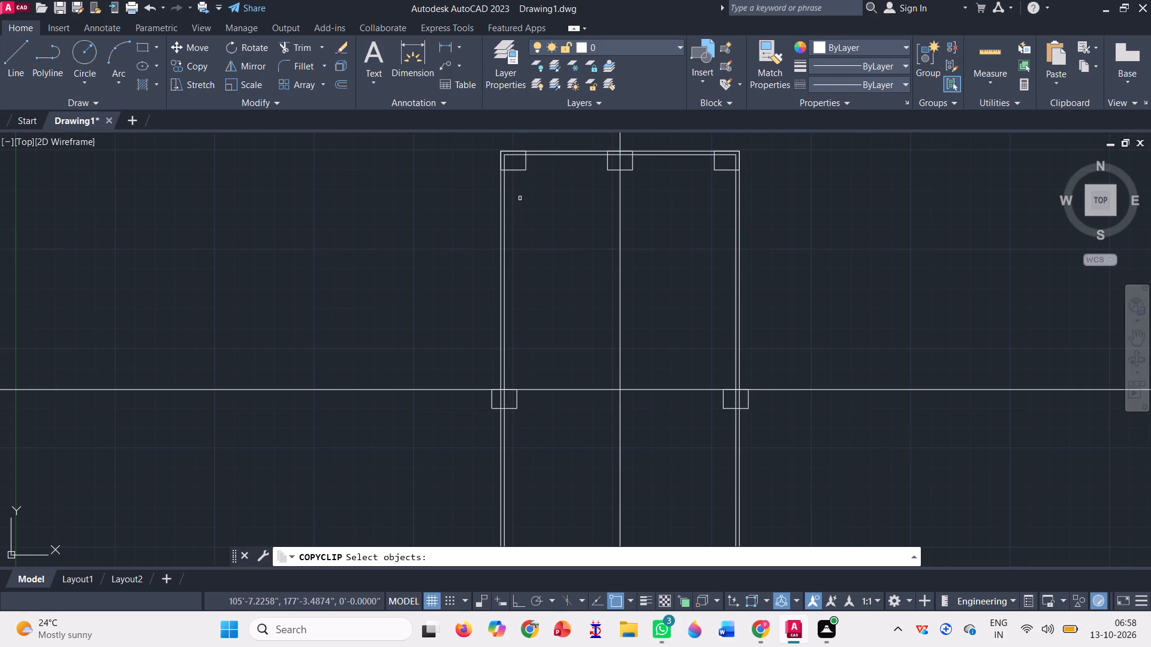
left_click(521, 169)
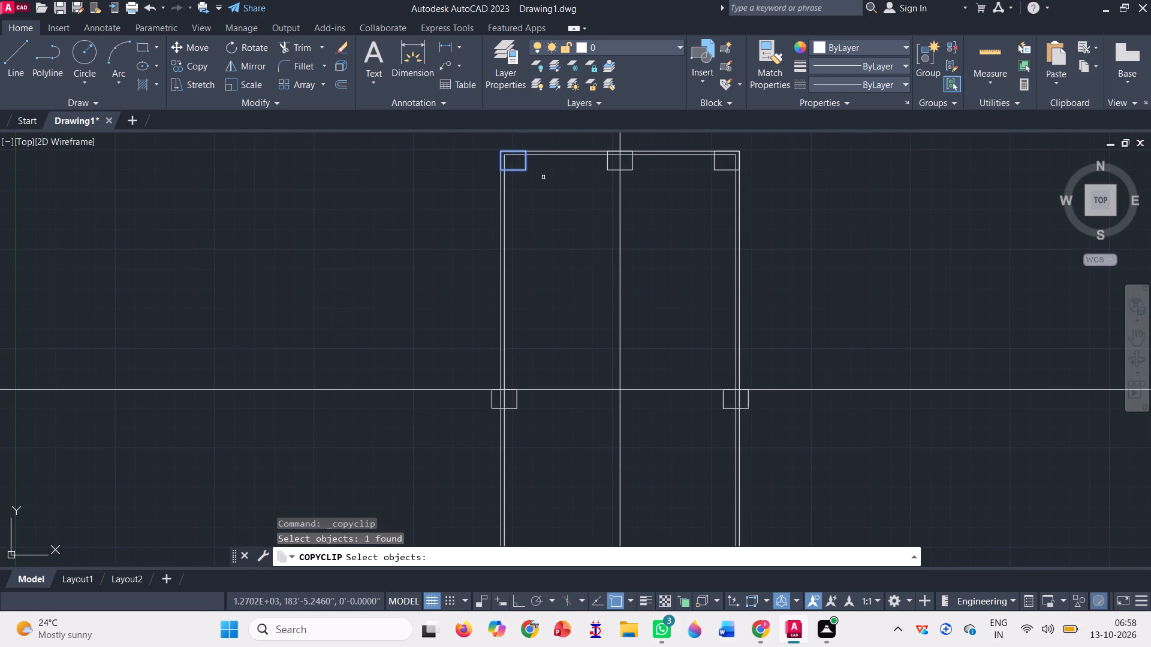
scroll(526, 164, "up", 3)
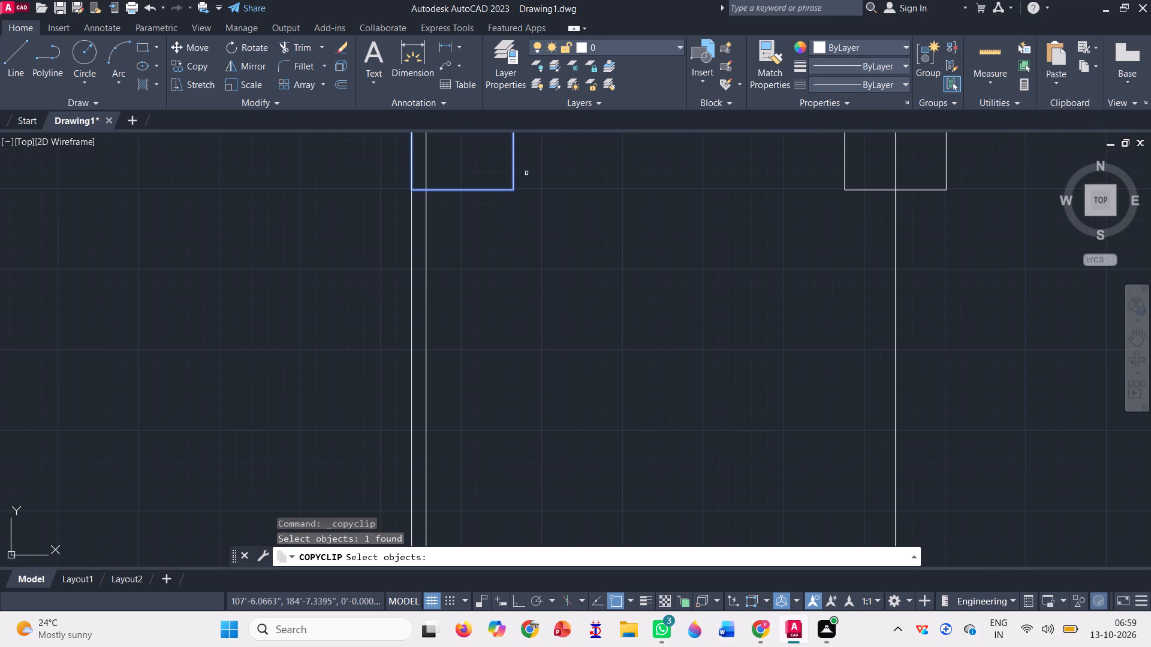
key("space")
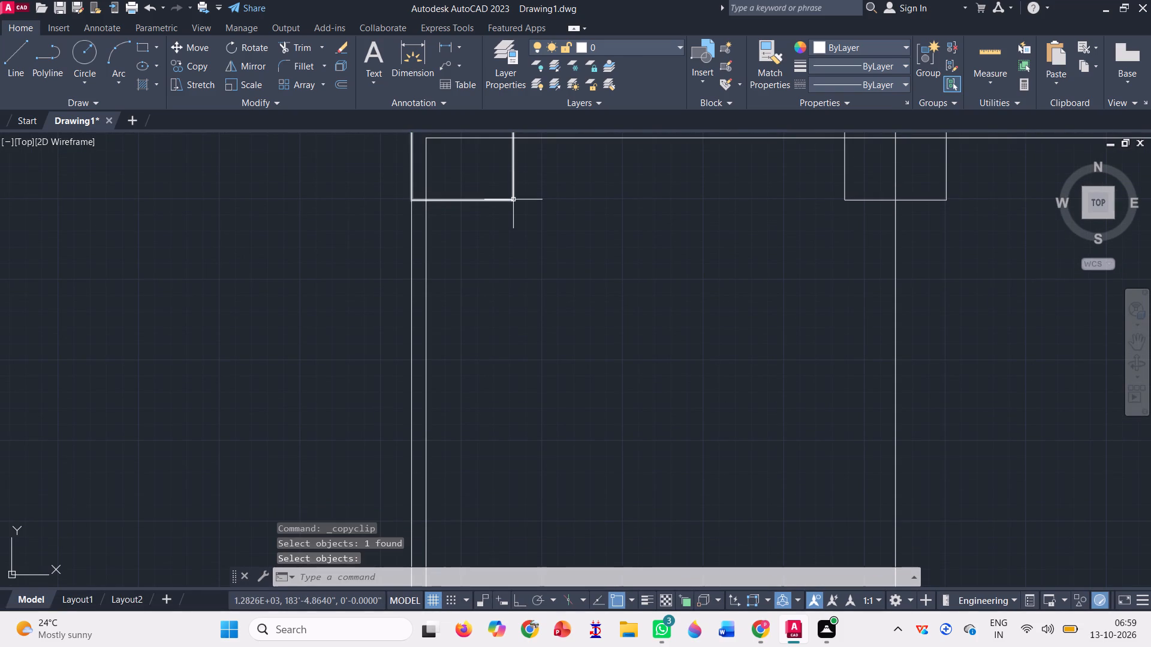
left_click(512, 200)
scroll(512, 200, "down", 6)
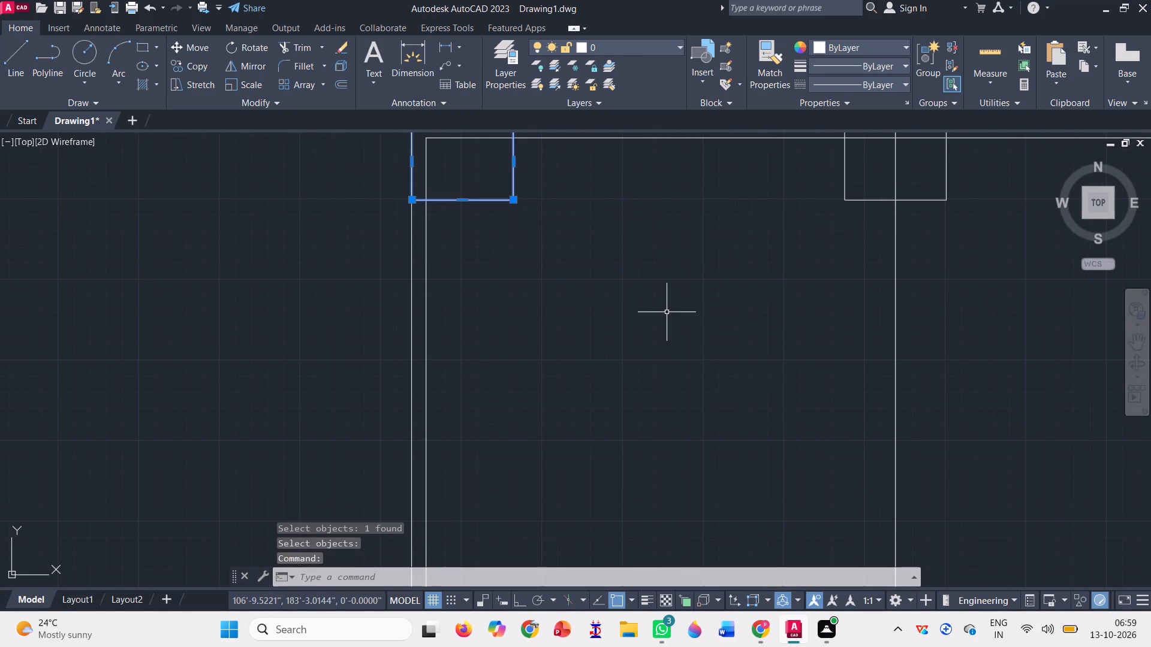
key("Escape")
Copy the top-left rectangle by its bottom-right corner to the outer wall's bottom-right corner, and end the copying.
left_click(188, 68)
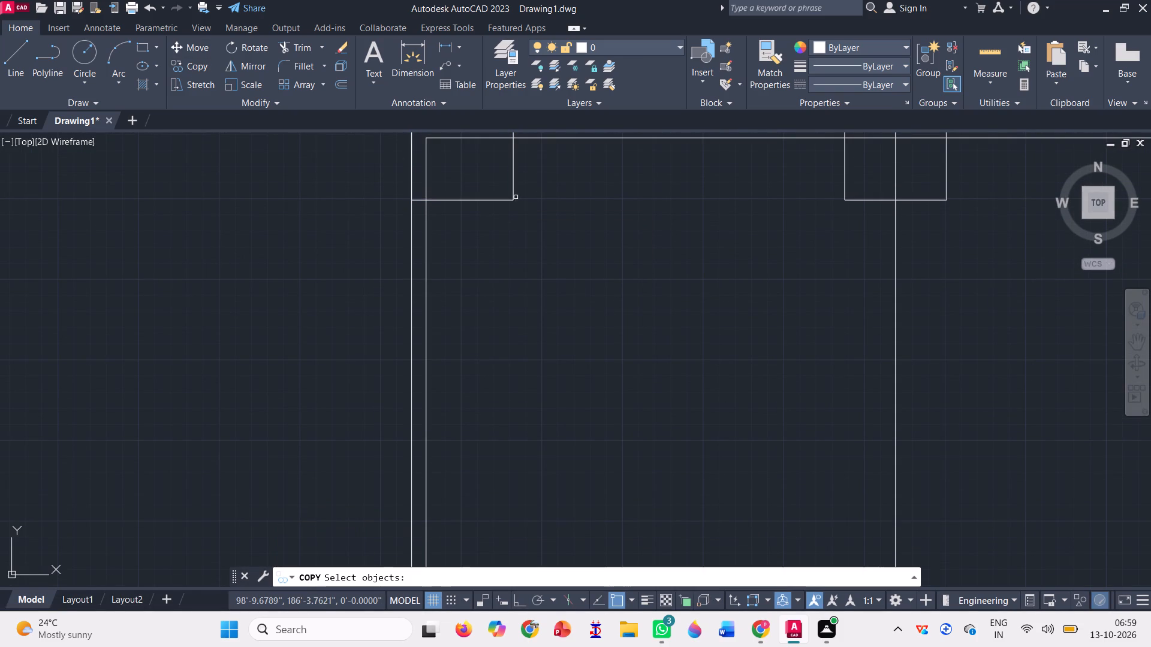
left_click_drag(507, 182, 499, 176)
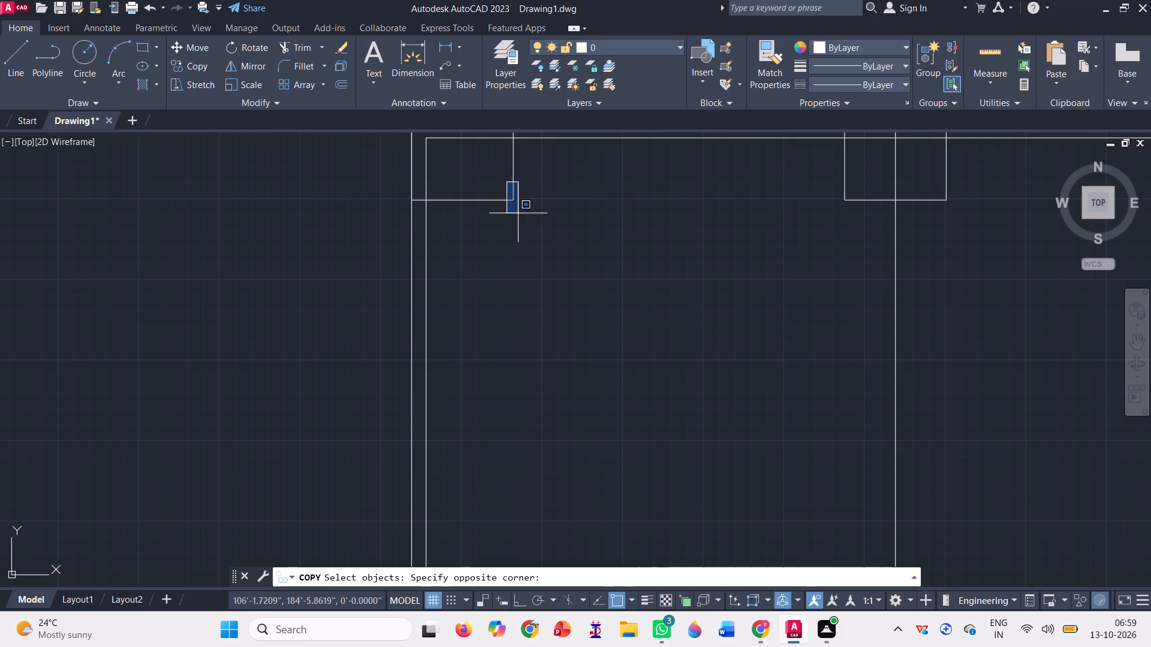
left_click(518, 213)
left_click(510, 198)
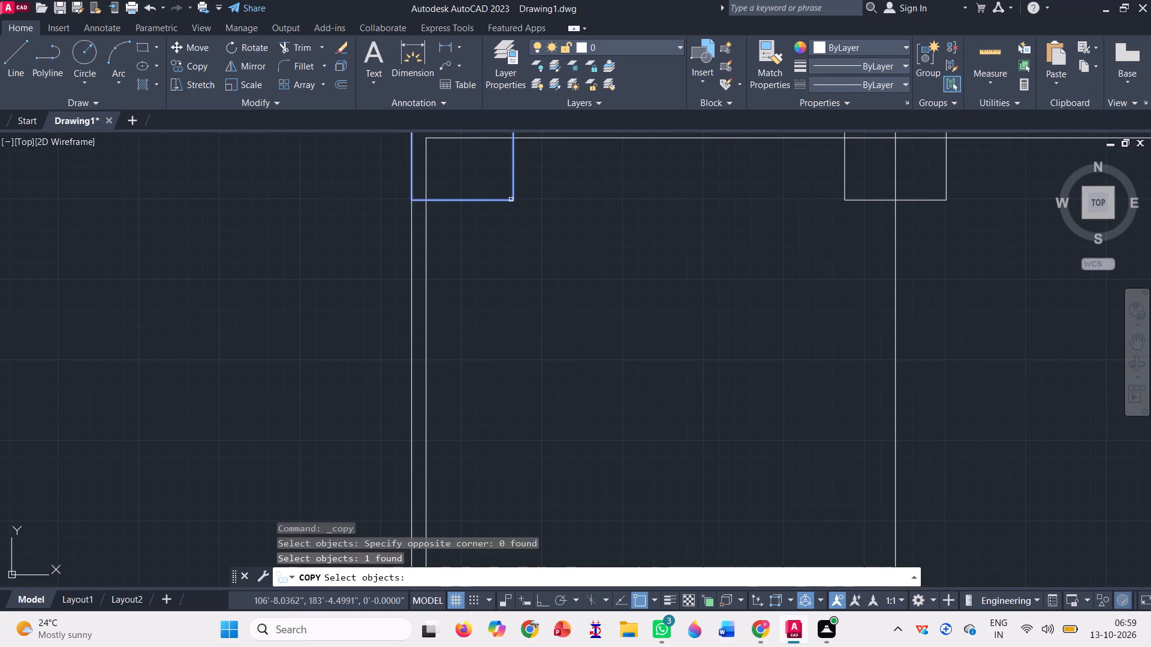
key("space")
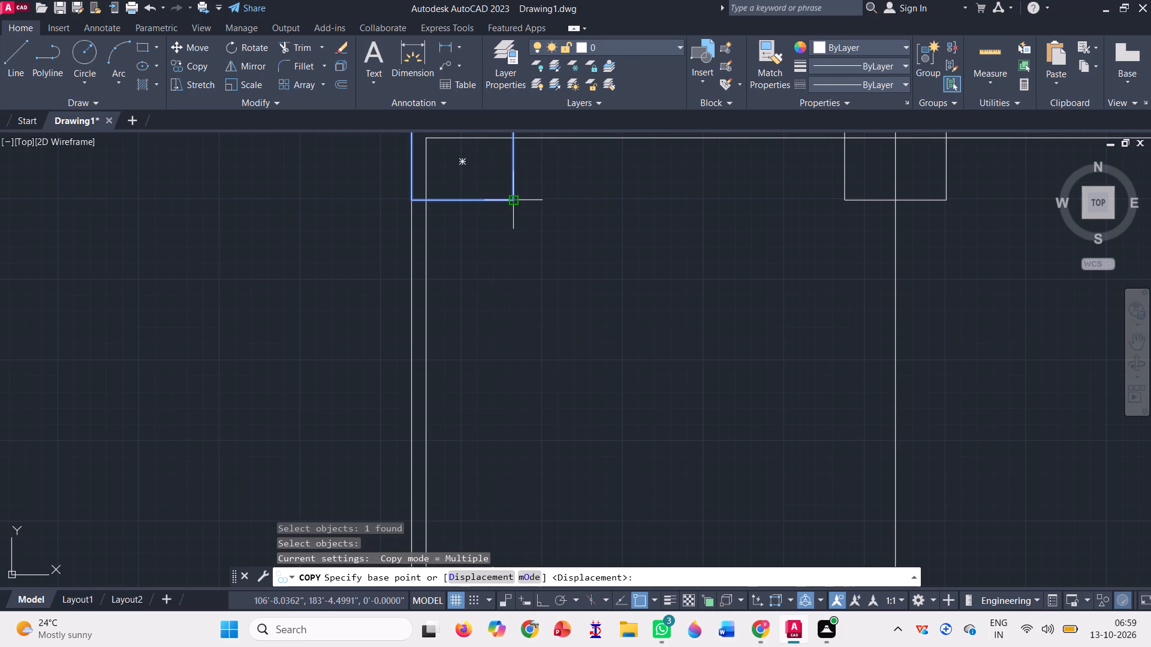
left_click(516, 201)
scroll(495, 192, "down", 5)
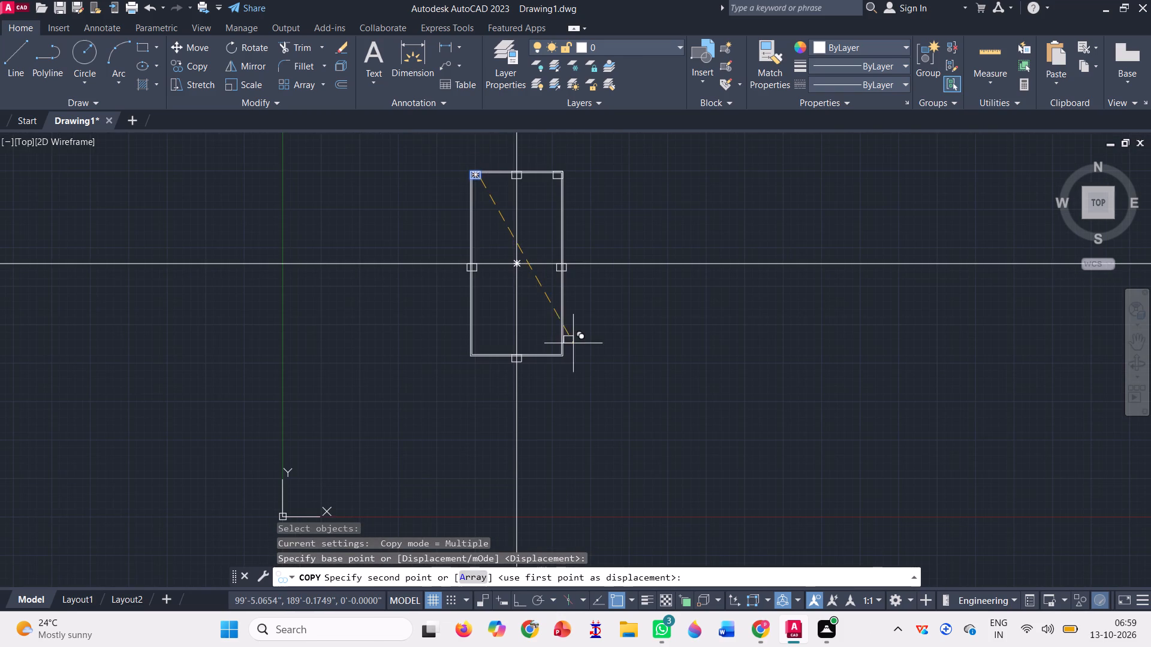
scroll(571, 347, "up", 3)
scroll(527, 379, "up", 5)
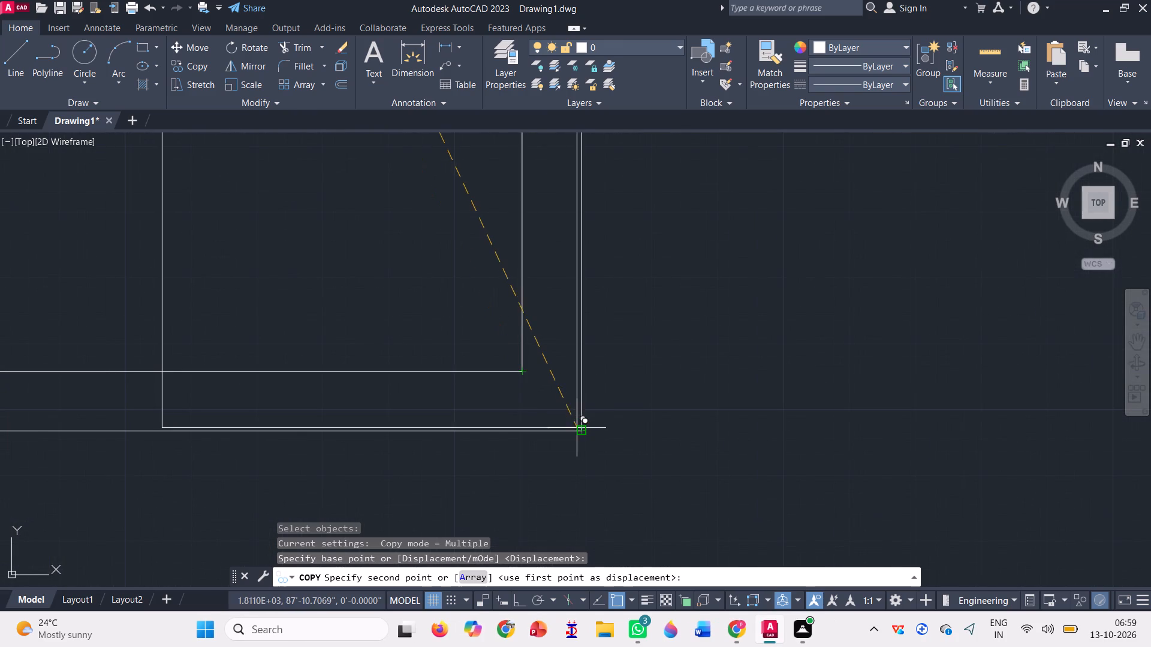
left_click(579, 427)
scroll(698, 451, "down", 6)
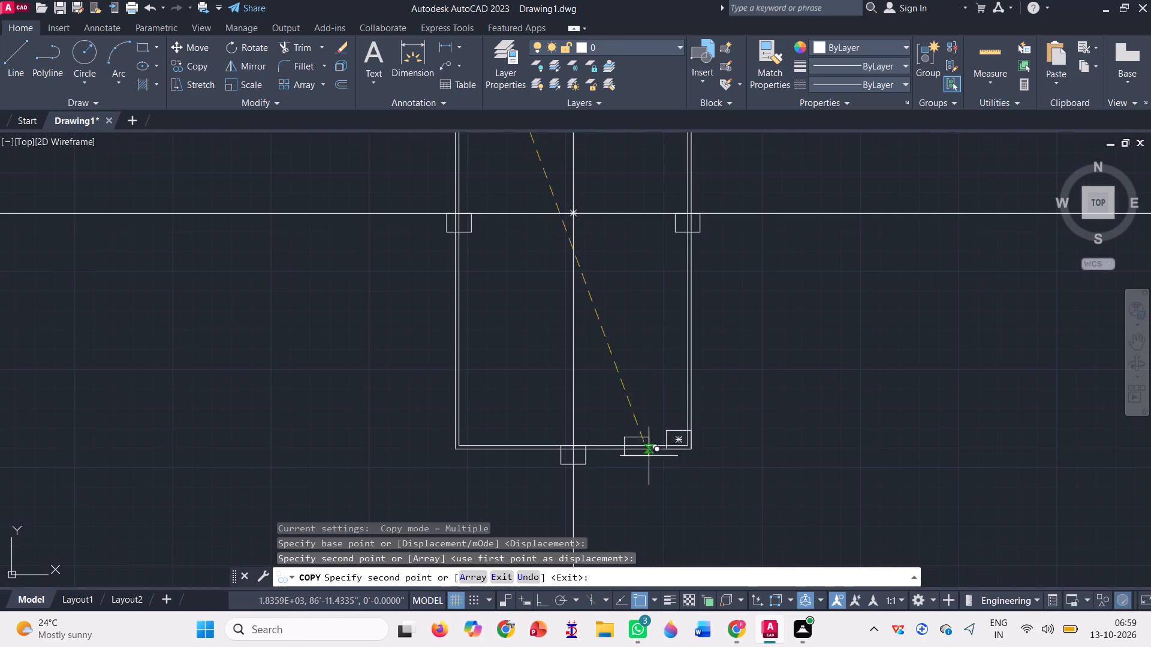
scroll(586, 451, "down", 1)
scroll(581, 455, "up", 3)
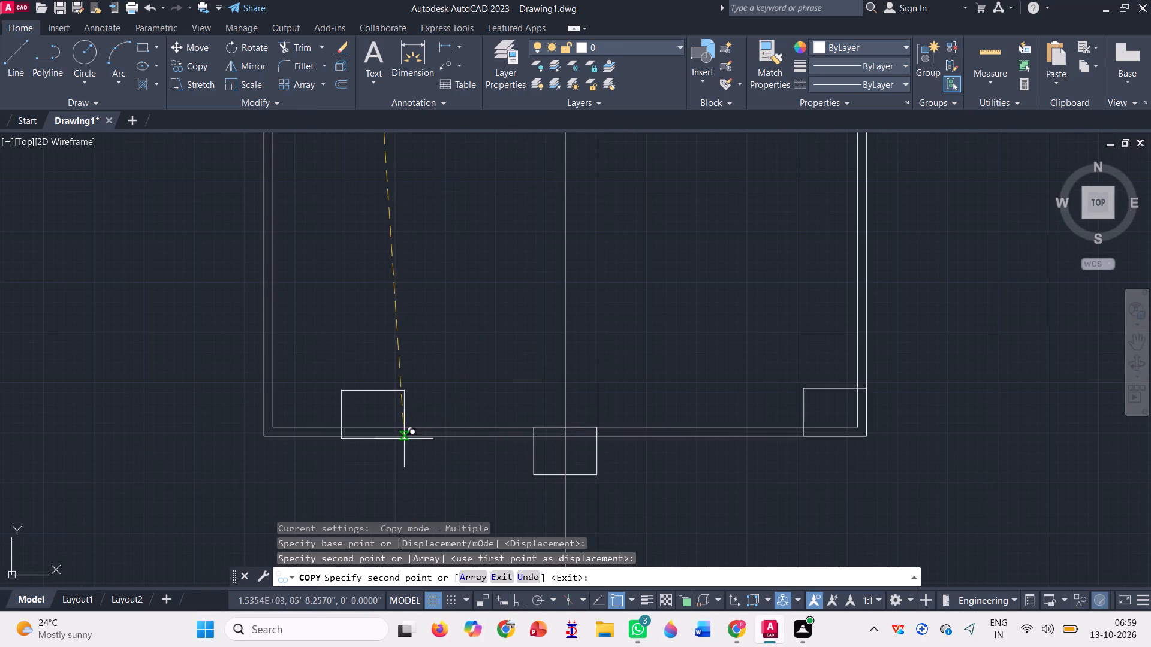
scroll(388, 436, "up", 2)
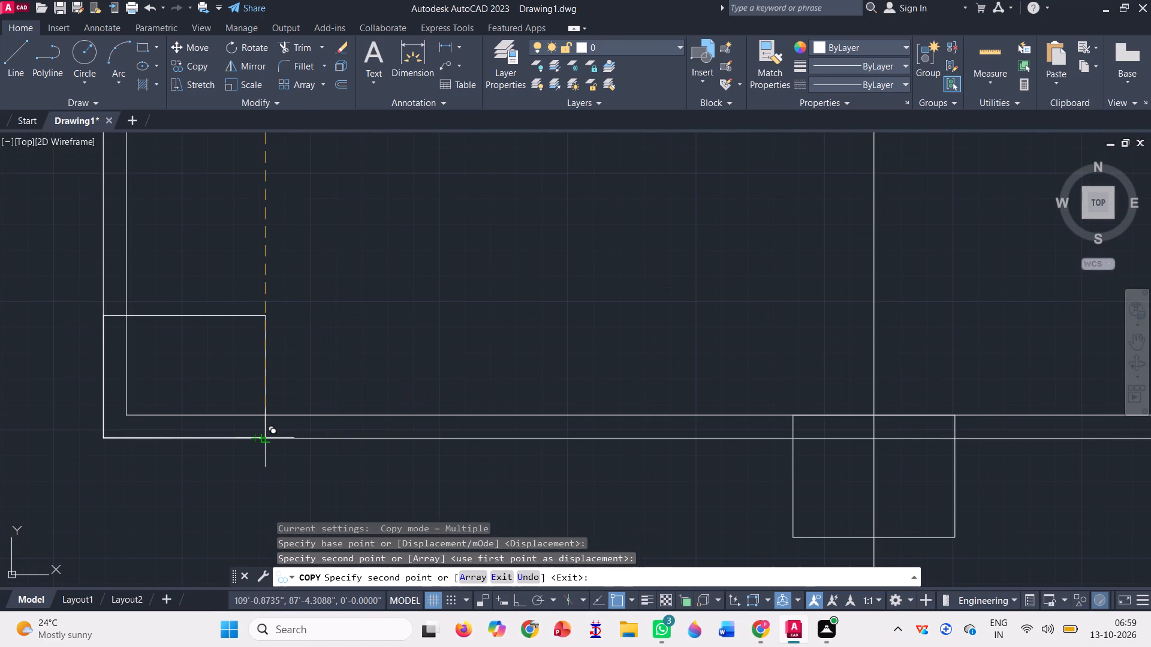
key("Escape")
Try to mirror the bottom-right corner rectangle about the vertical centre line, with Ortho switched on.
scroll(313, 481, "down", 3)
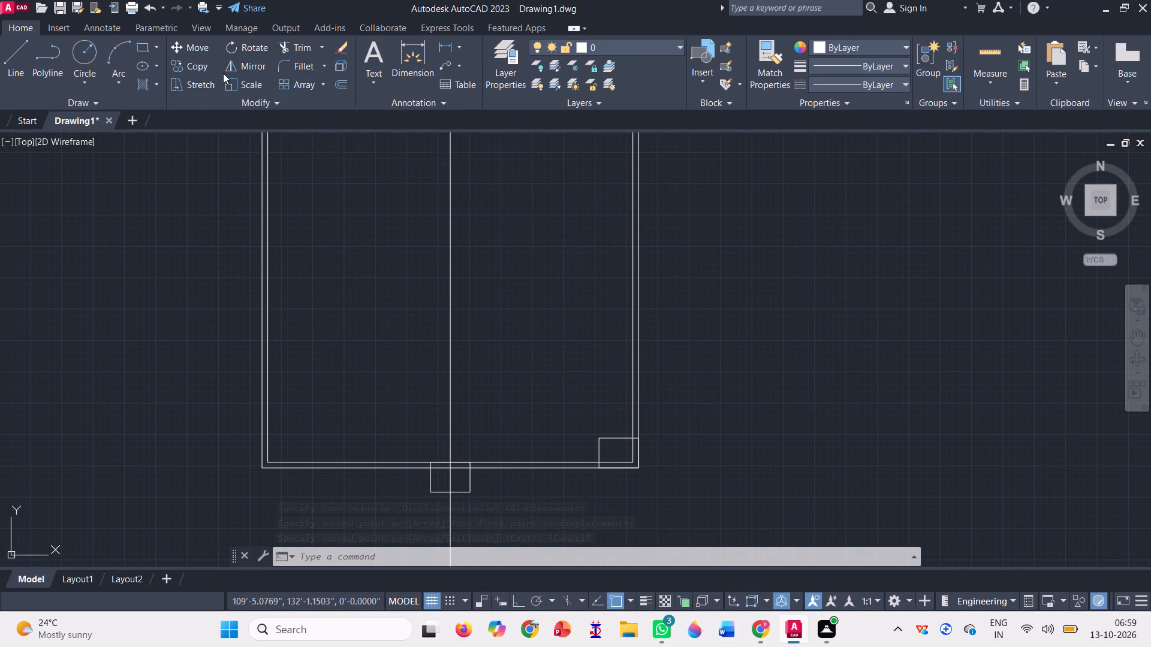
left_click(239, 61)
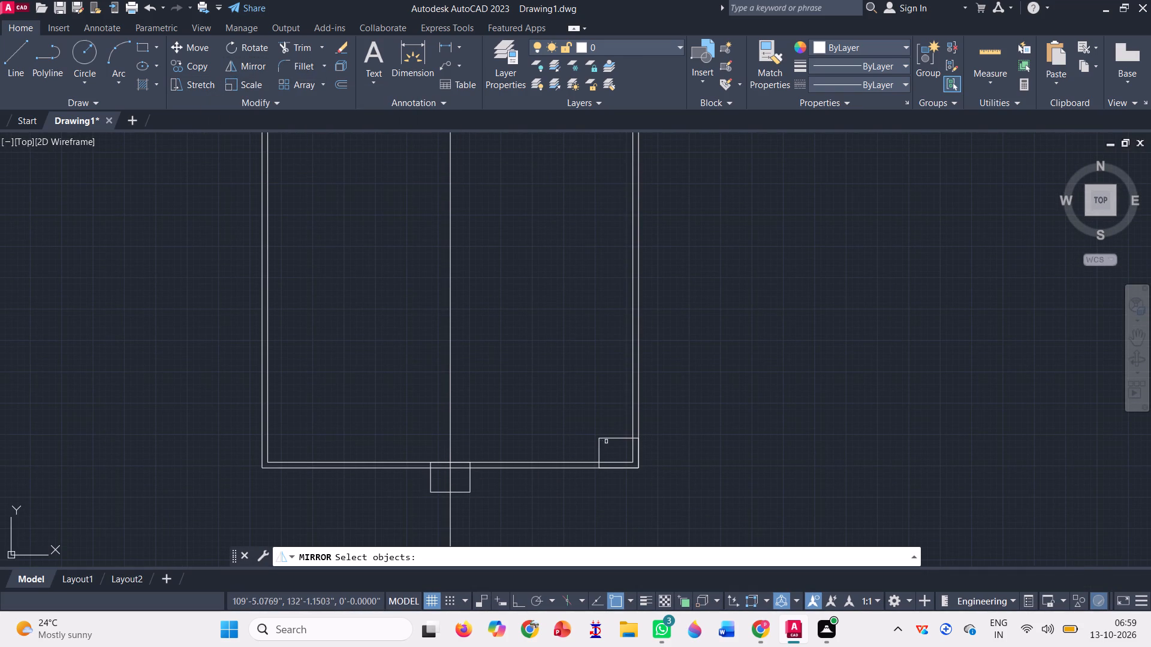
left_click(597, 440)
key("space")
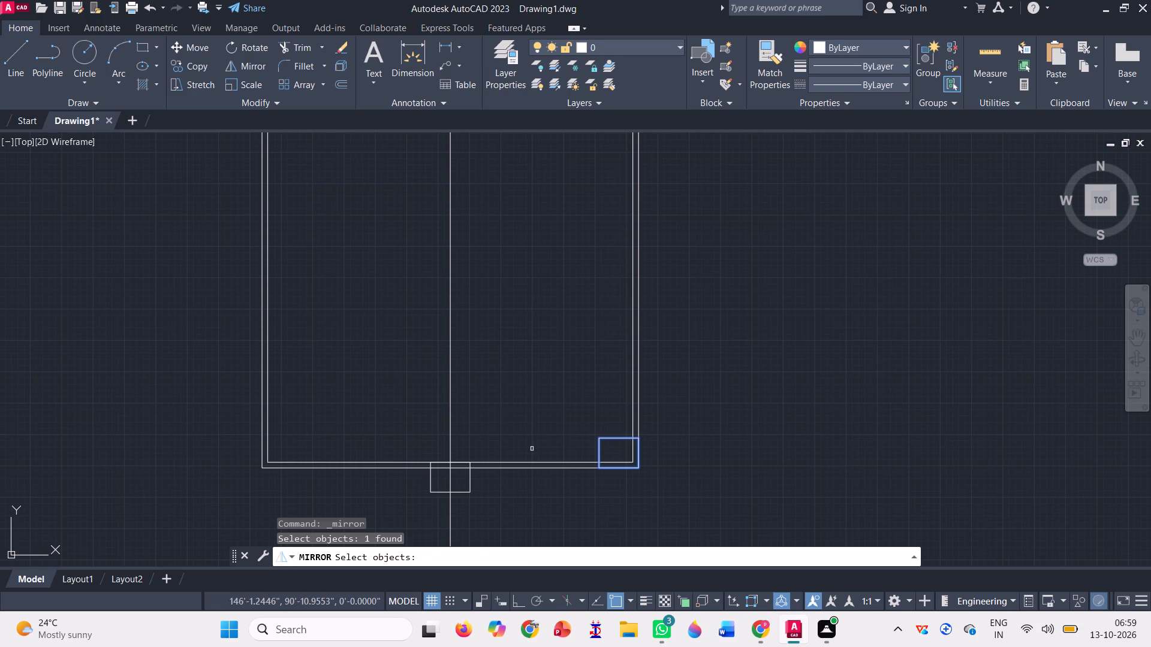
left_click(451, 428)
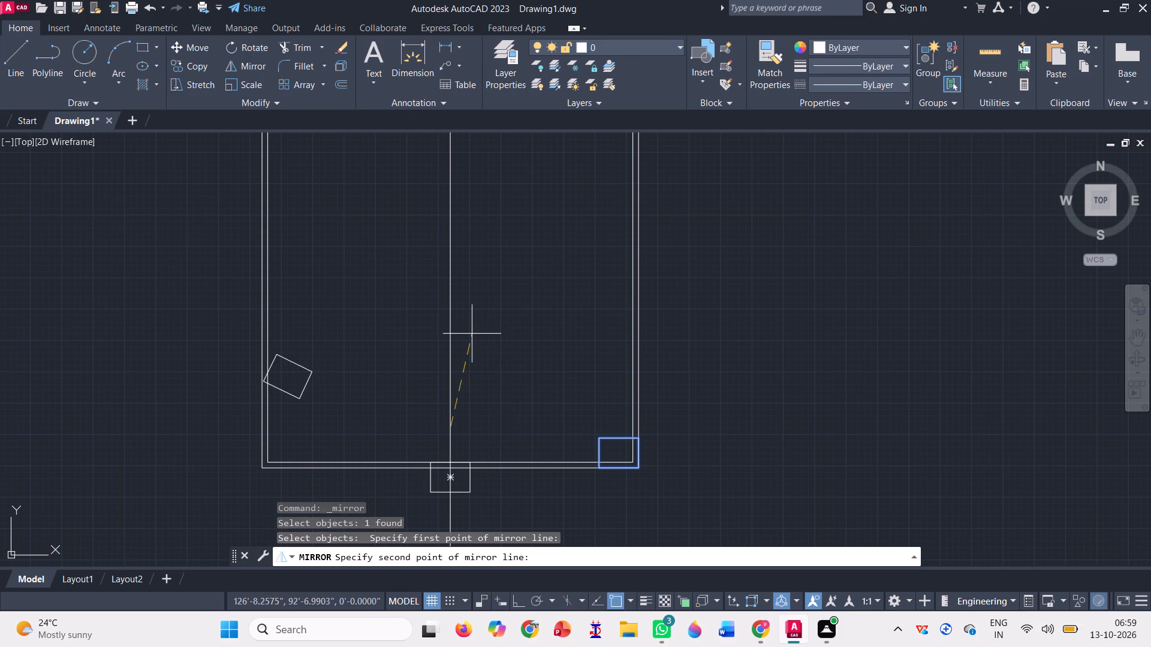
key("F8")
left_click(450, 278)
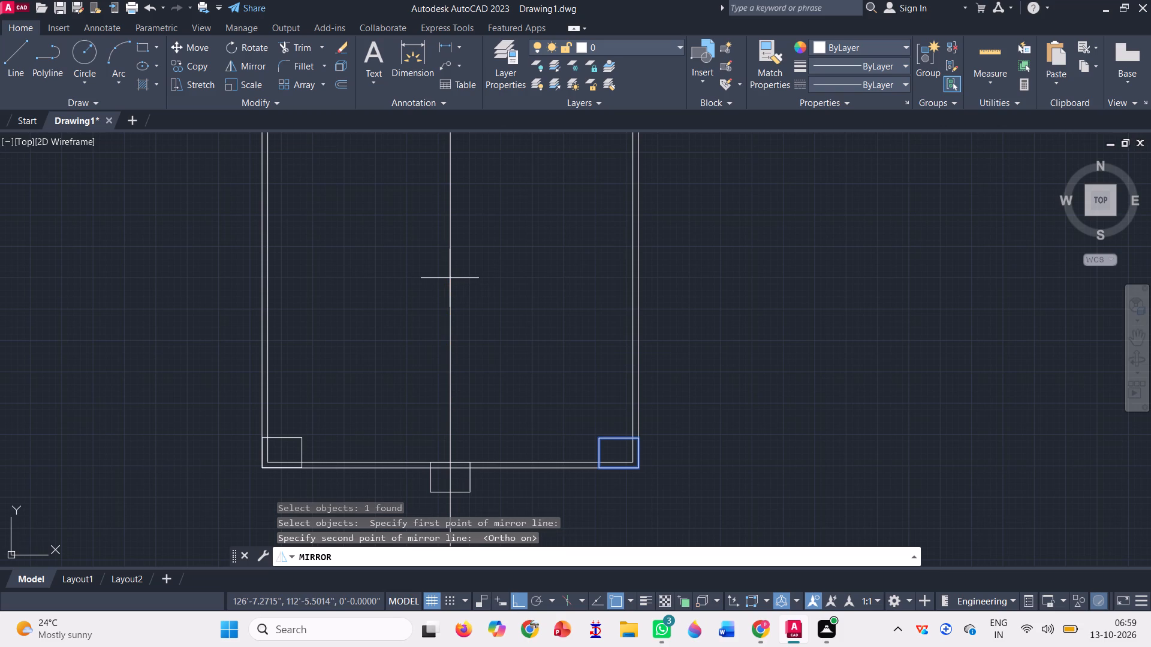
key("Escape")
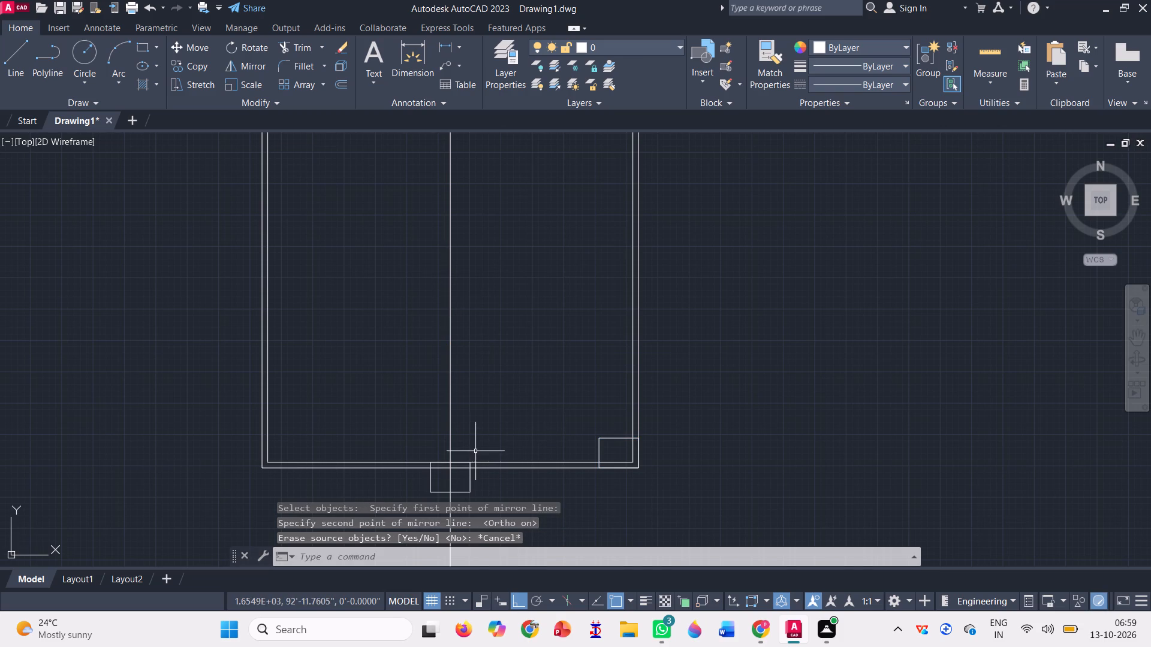
Mirror the bottom-right corner rectangle about the vertical centre line to the bottom-left corner, keeping the source rectangle.
left_click(242, 65)
left_click(597, 451)
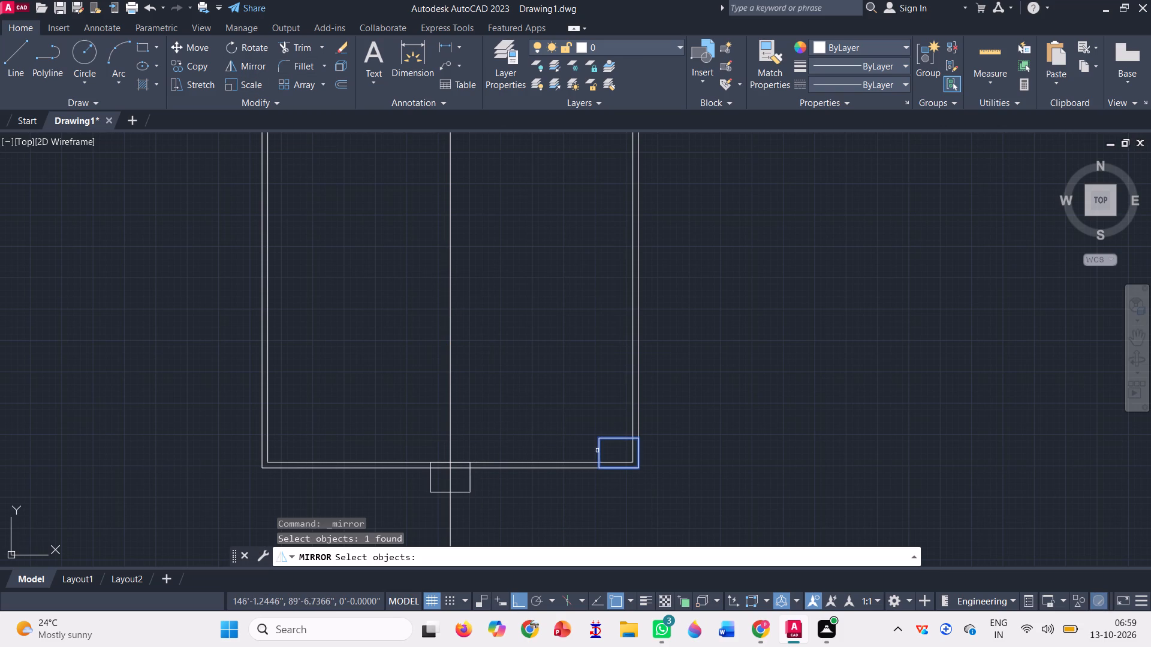
key("space")
scroll(444, 468, "up", 2)
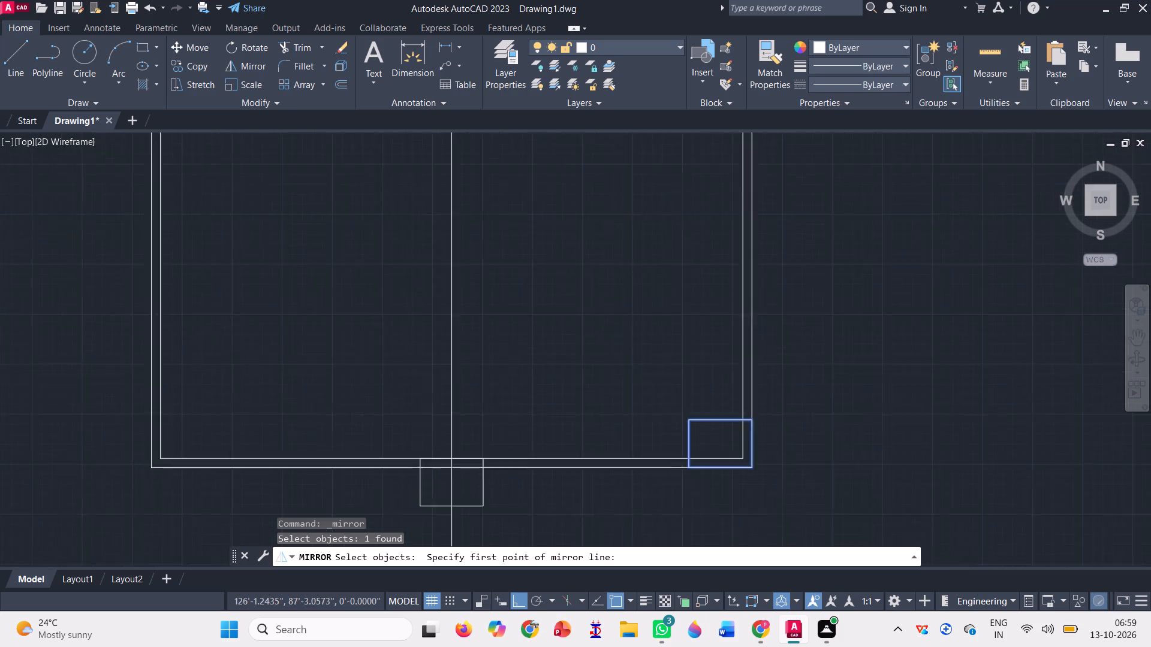
scroll(444, 467, "up", 1)
left_click(456, 446)
scroll(452, 462, "down", 3)
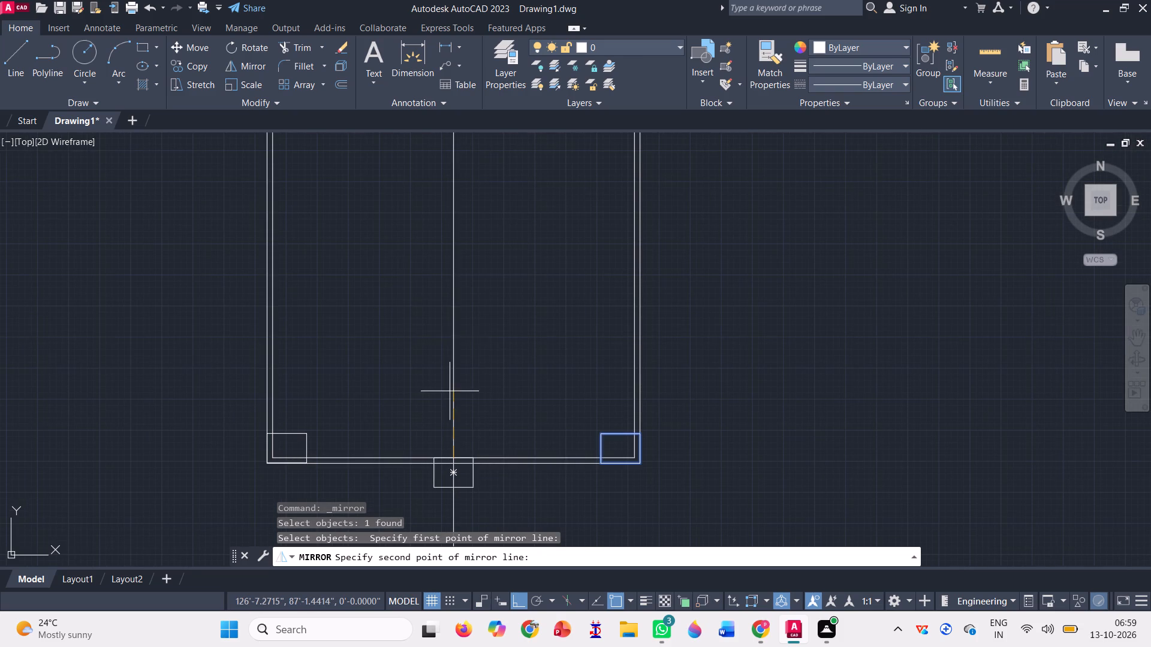
left_click(460, 331)
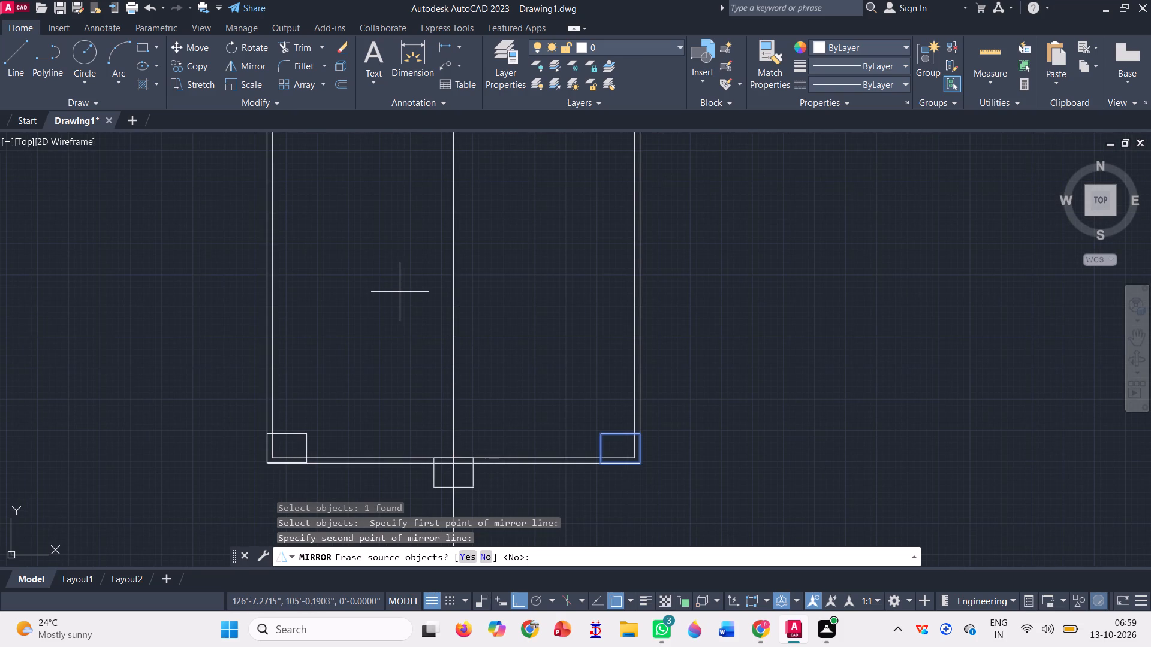
key("space")
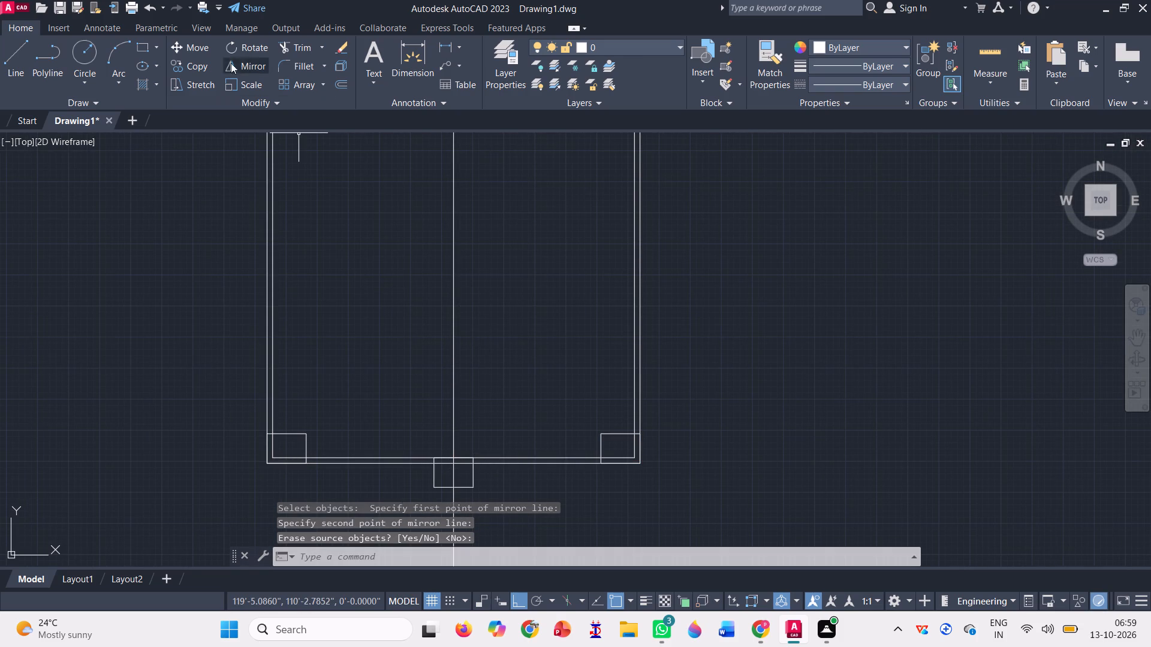
Rotate the rectangle below the bottom wall's midpoint 180° about its top-right corner, with Ortho on.
left_click(251, 41)
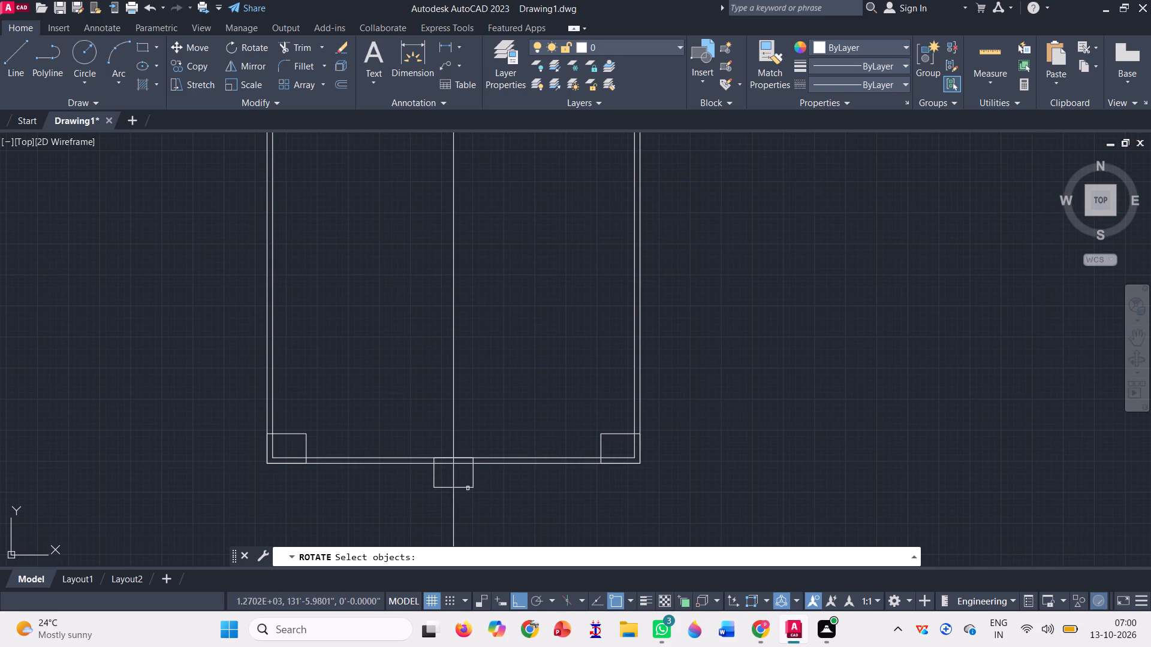
left_click(473, 484)
key("space")
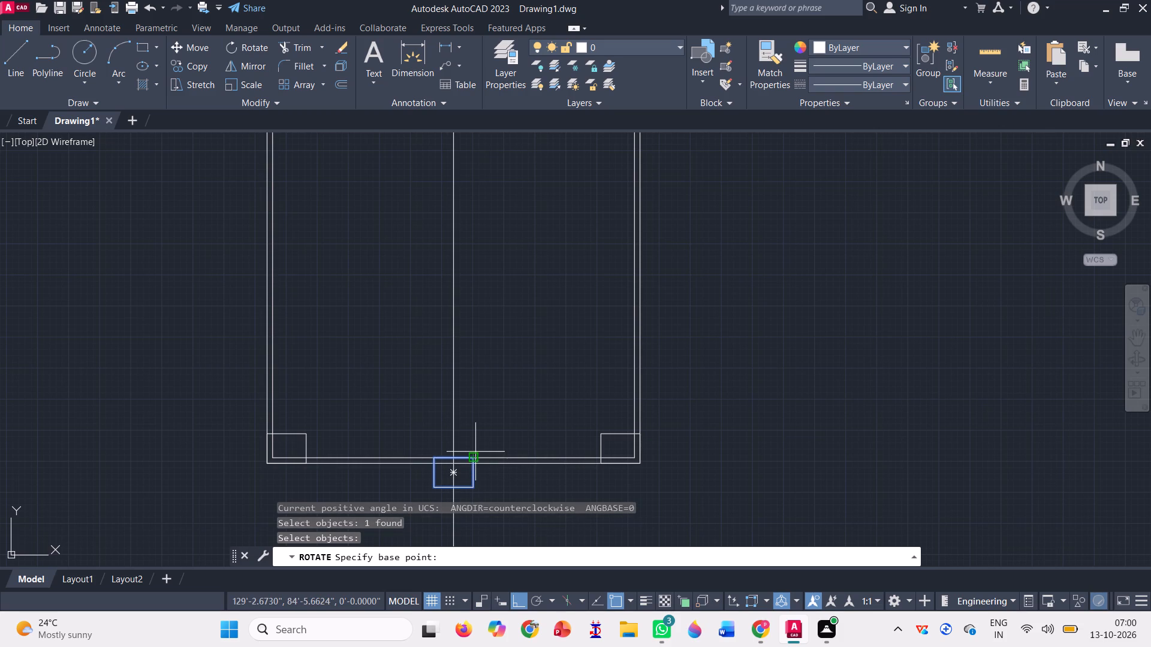
left_click(474, 459)
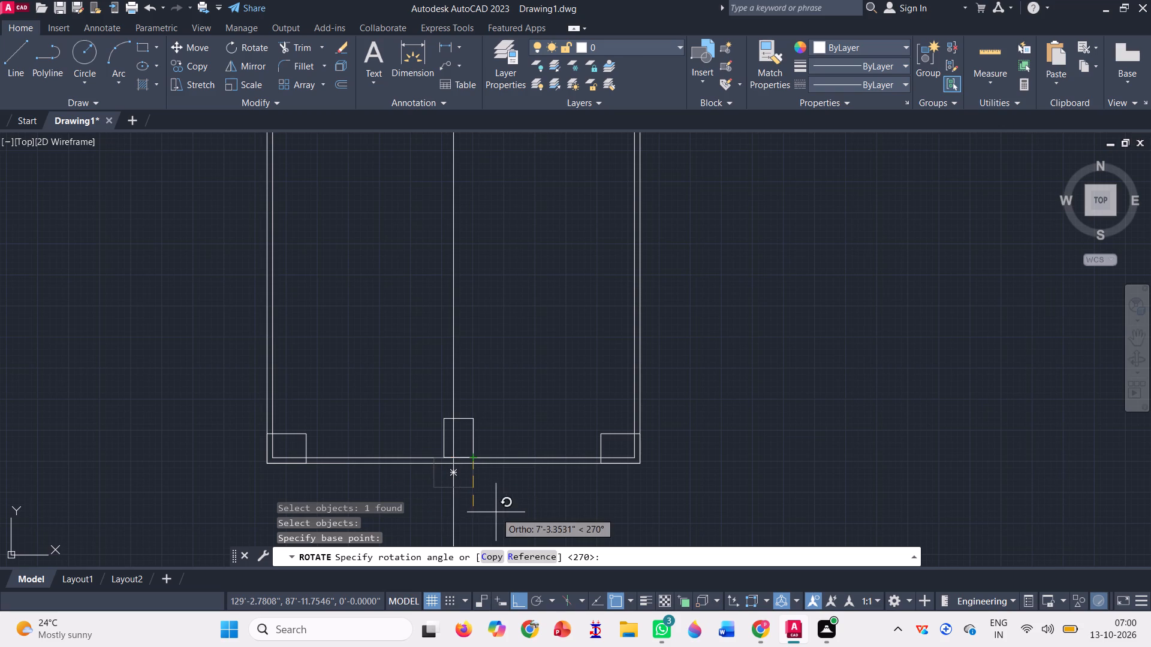
left_click(390, 475)
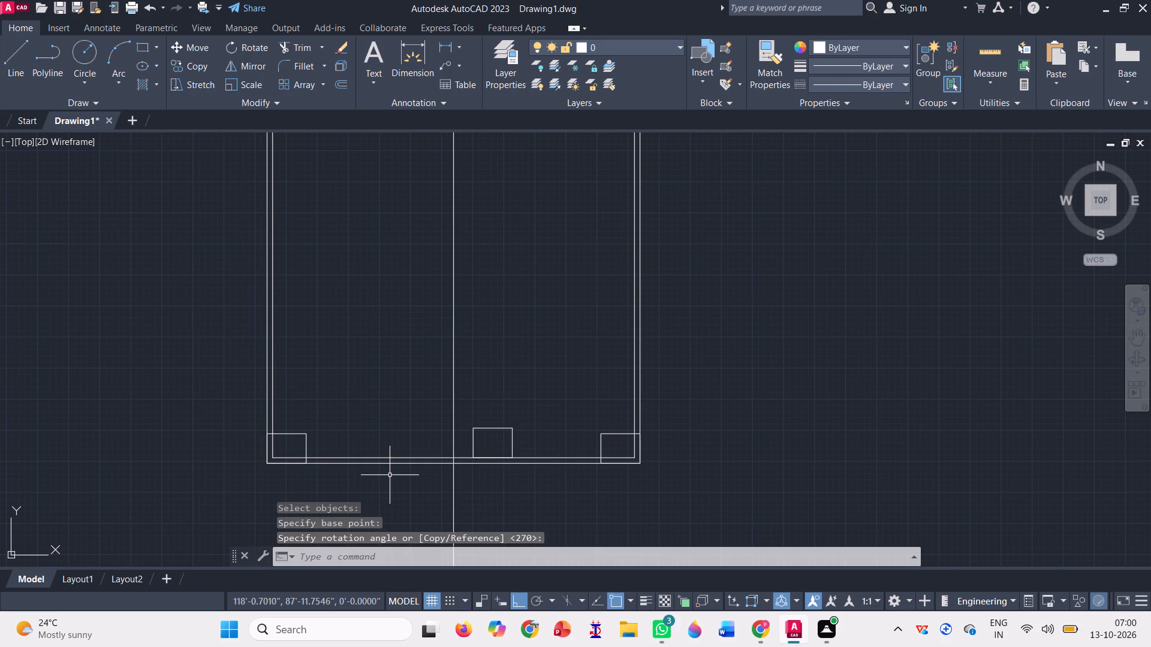
key("Escape")
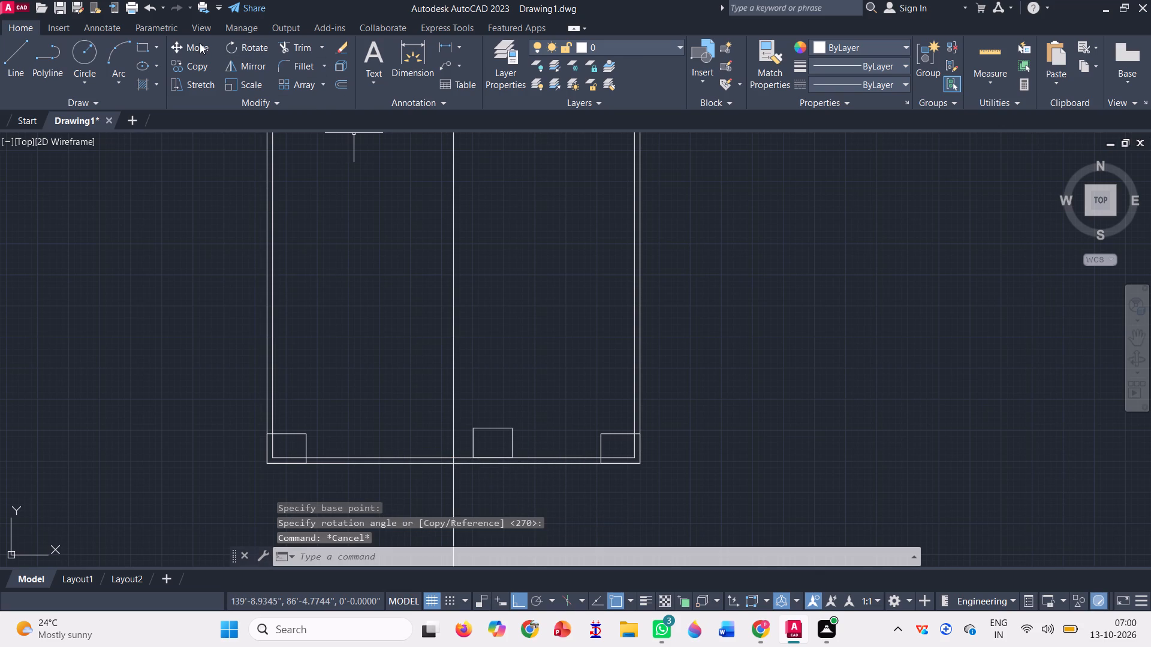
Move the rotated bottom rectangle by its bottom edge midpoint to where the vertical centre line meets the inner bottom wall line.
left_click(200, 43)
scroll(512, 432, "up", 2)
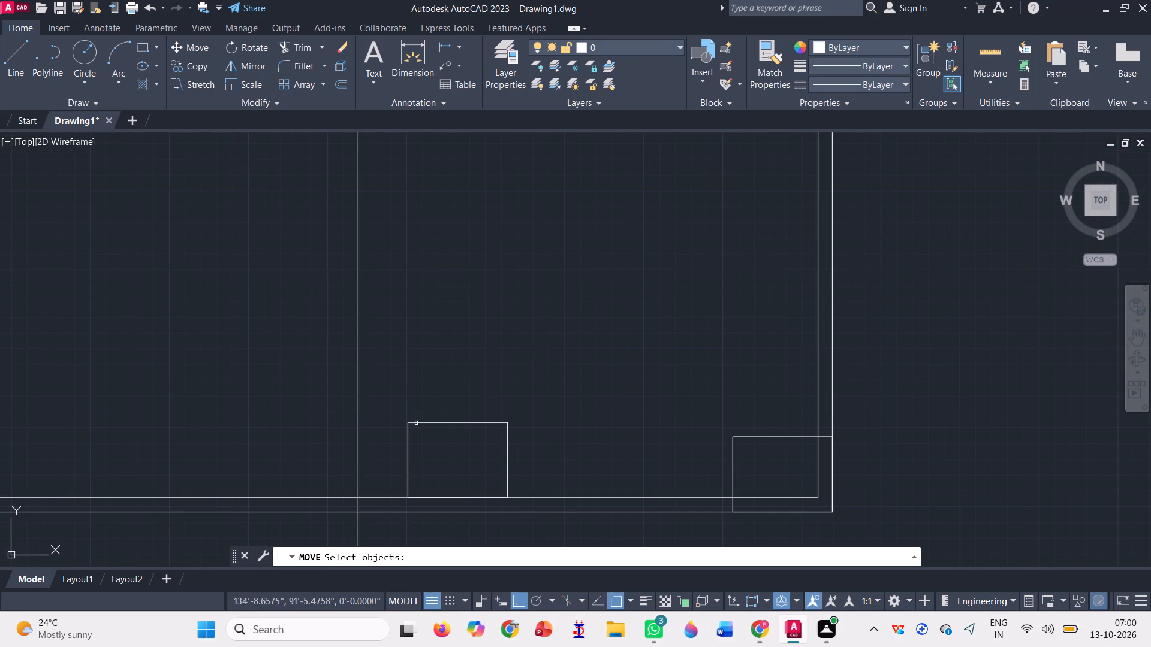
left_click(408, 441)
key("space")
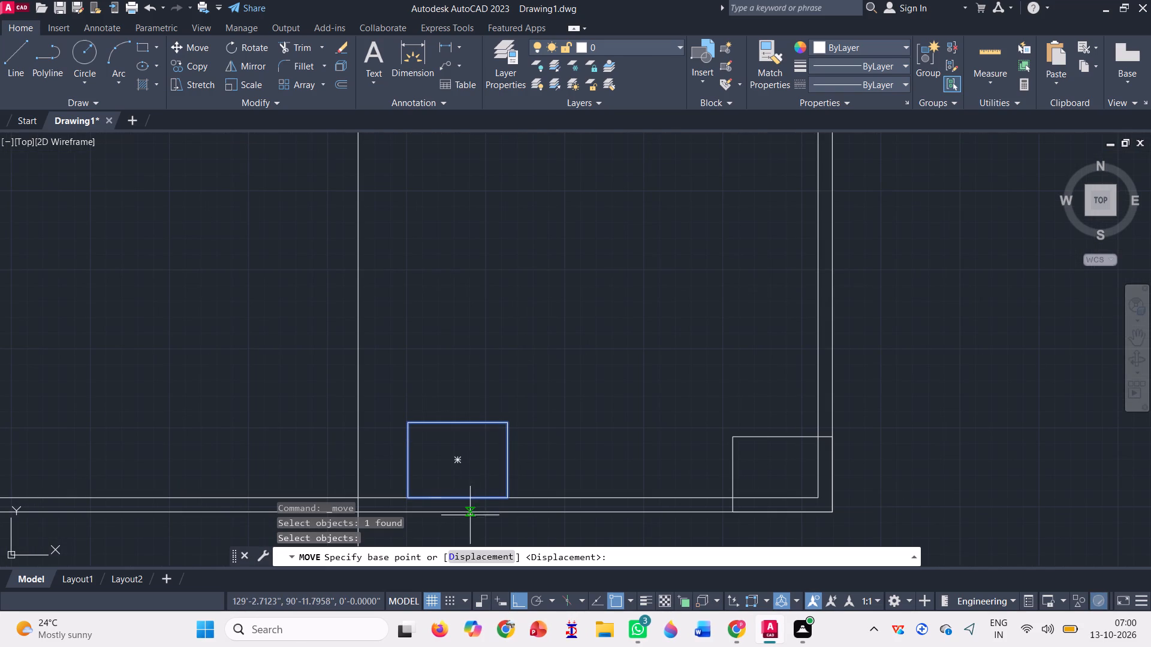
left_click(458, 495)
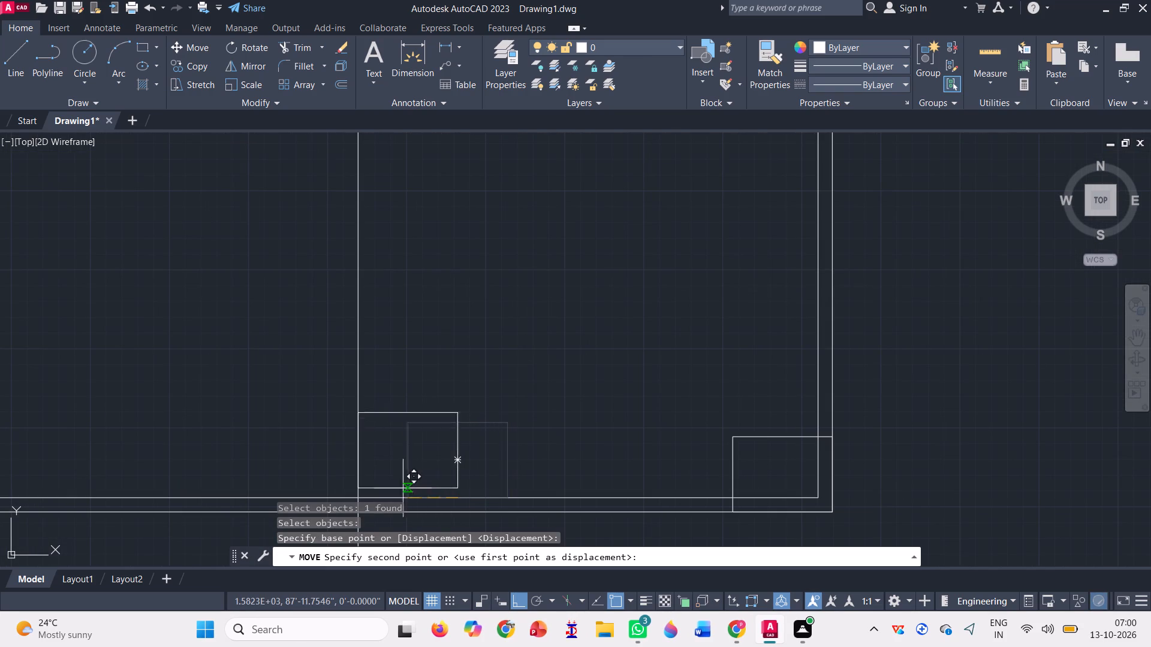
left_click(360, 495)
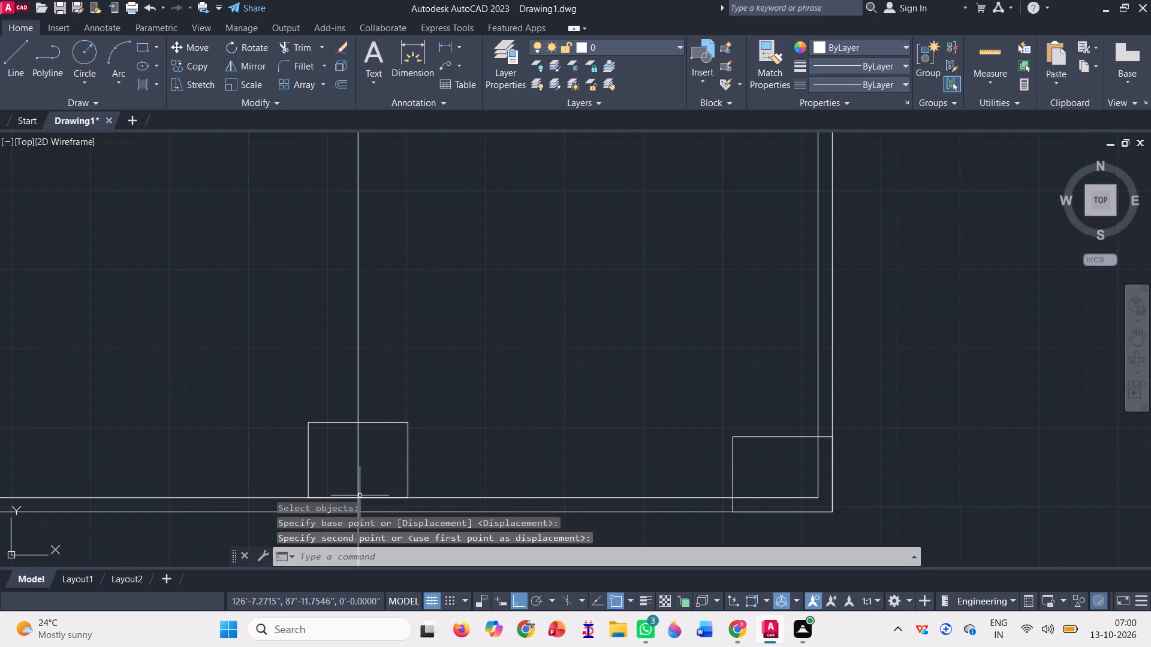
Rotate the rectangle at the right wall's midpoint 270° about its top edge midpoint, bringing it inside the inner wall line.
scroll(522, 534, "down", 5)
scroll(551, 470, "down", 4)
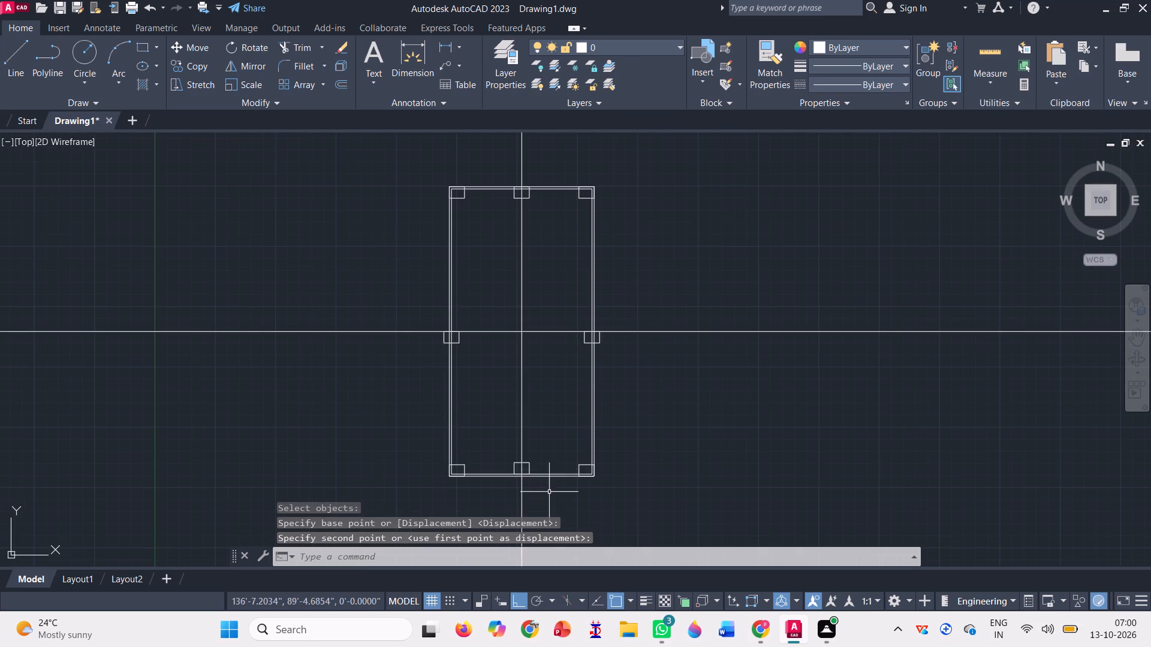
scroll(550, 493, "down", 1)
scroll(558, 394, "up", 4)
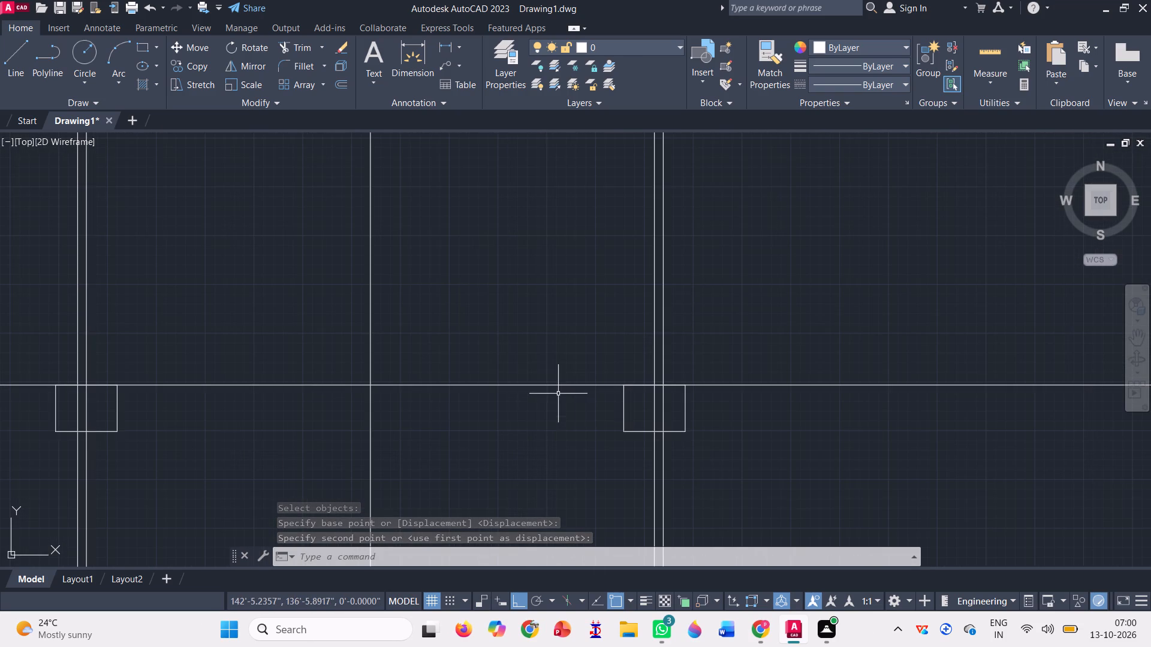
left_click(248, 43)
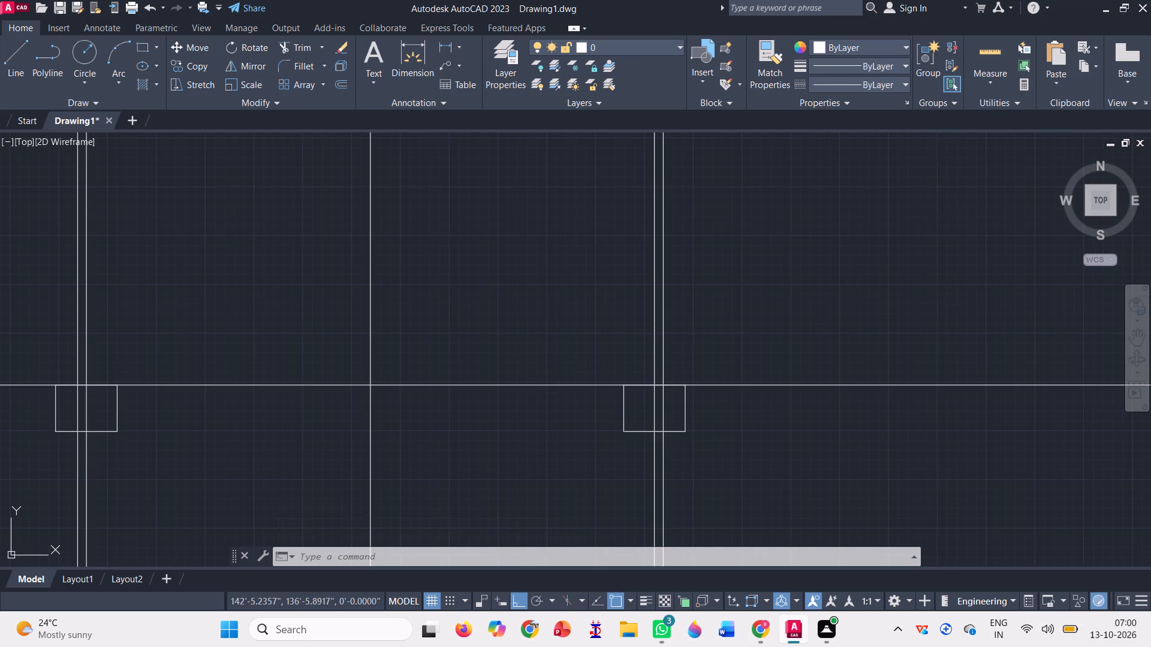
left_click(625, 431)
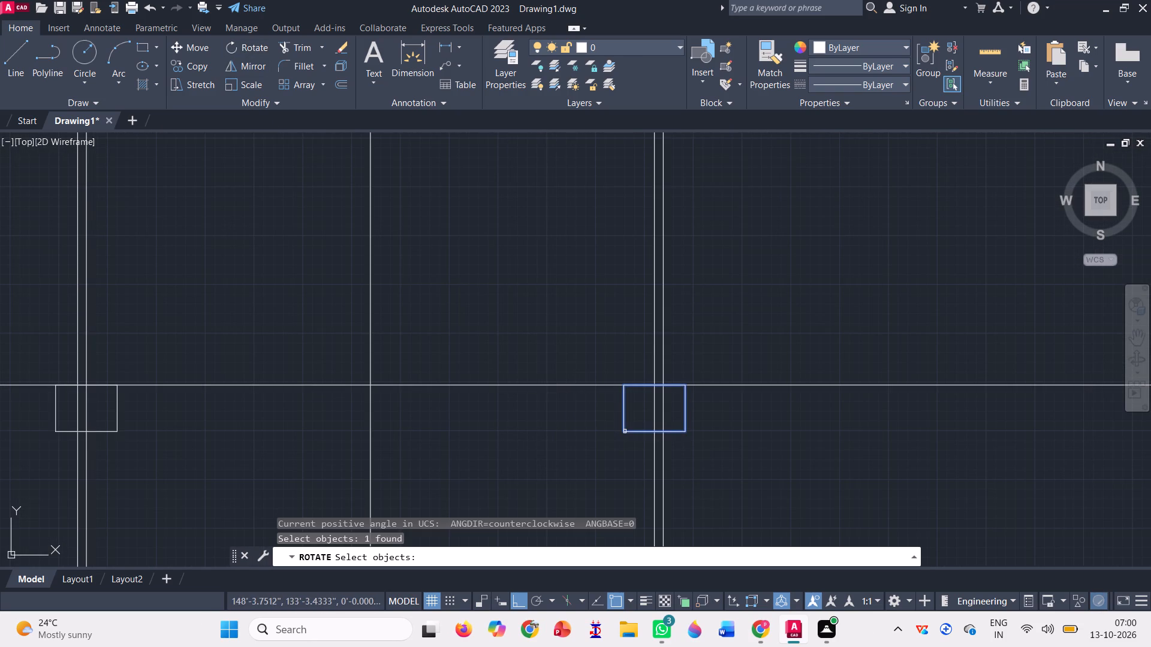
key("space")
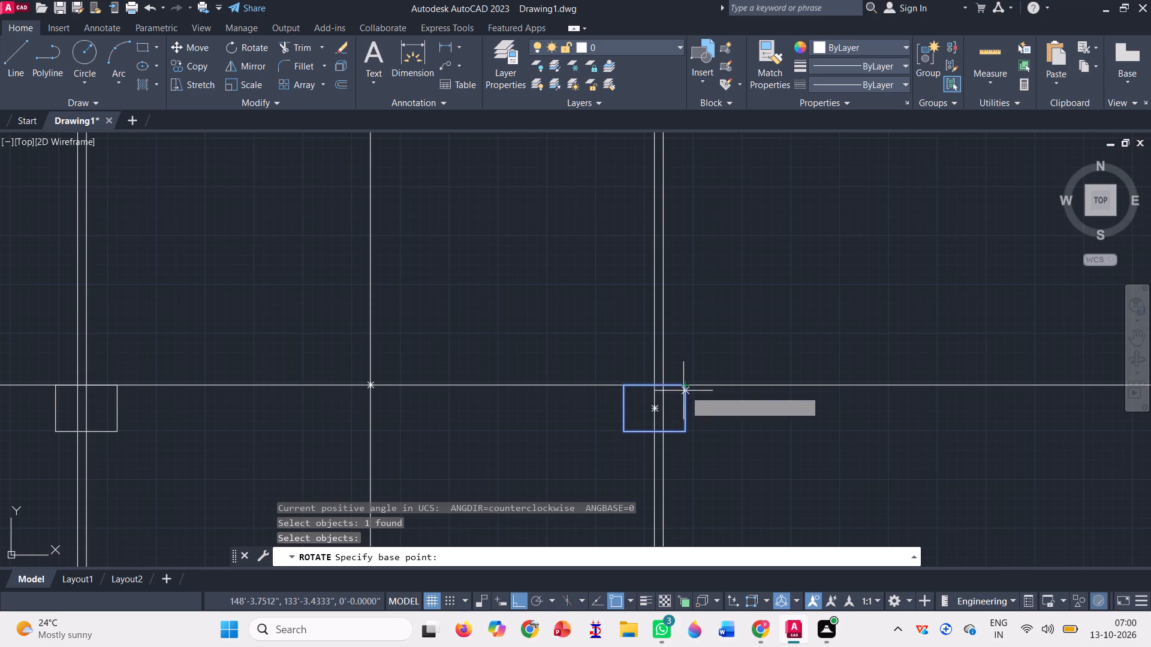
left_click(655, 383)
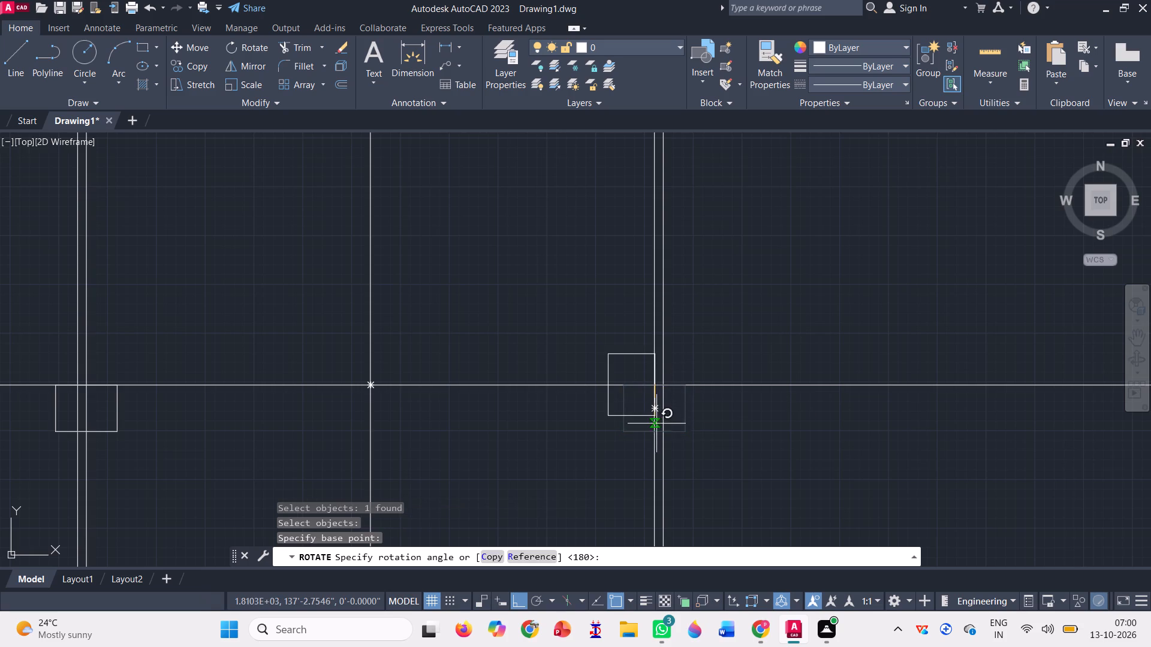
left_click(653, 433)
Rotate the rectangle at the left wall's midpoint a quarter turn counterclockwise about its top edge midpoint, bringing it inside the inner wall line.
scroll(656, 420, "down", 1)
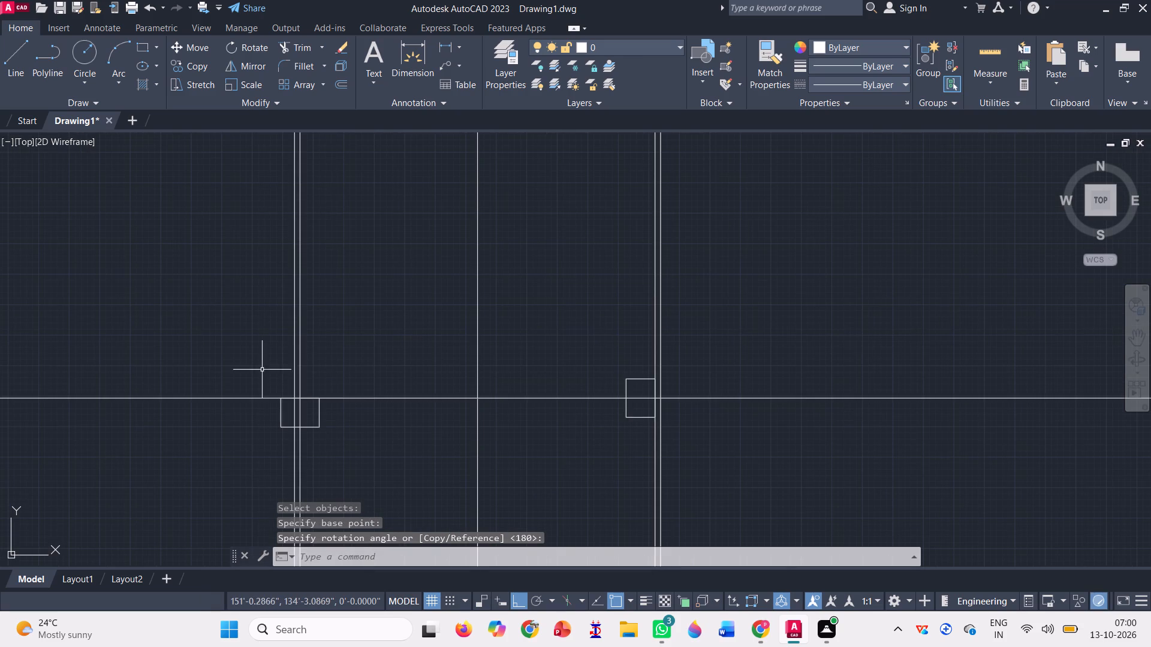
left_click(248, 47)
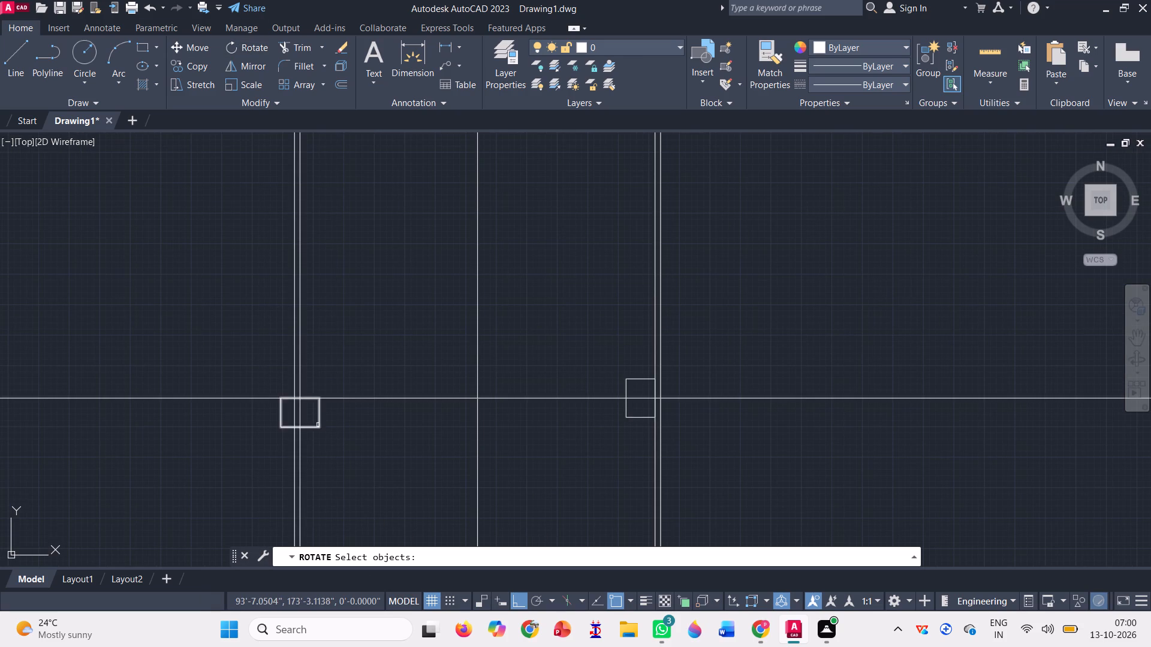
left_click(318, 420)
key("space")
scroll(290, 406, "up", 3)
left_click(326, 370)
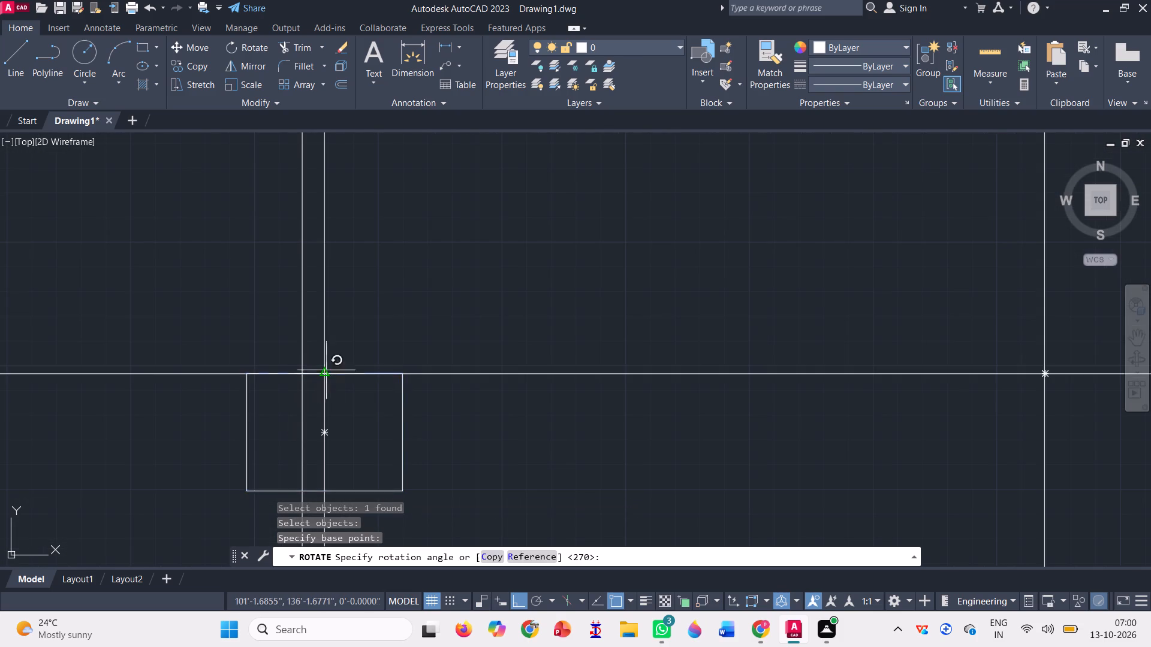
left_click(342, 292)
Move the left wall's middle rectangle by its left edge midpoint to the outer wall line on the horizontal centre line.
scroll(301, 321, "down", 3)
scroll(364, 433, "down", 1)
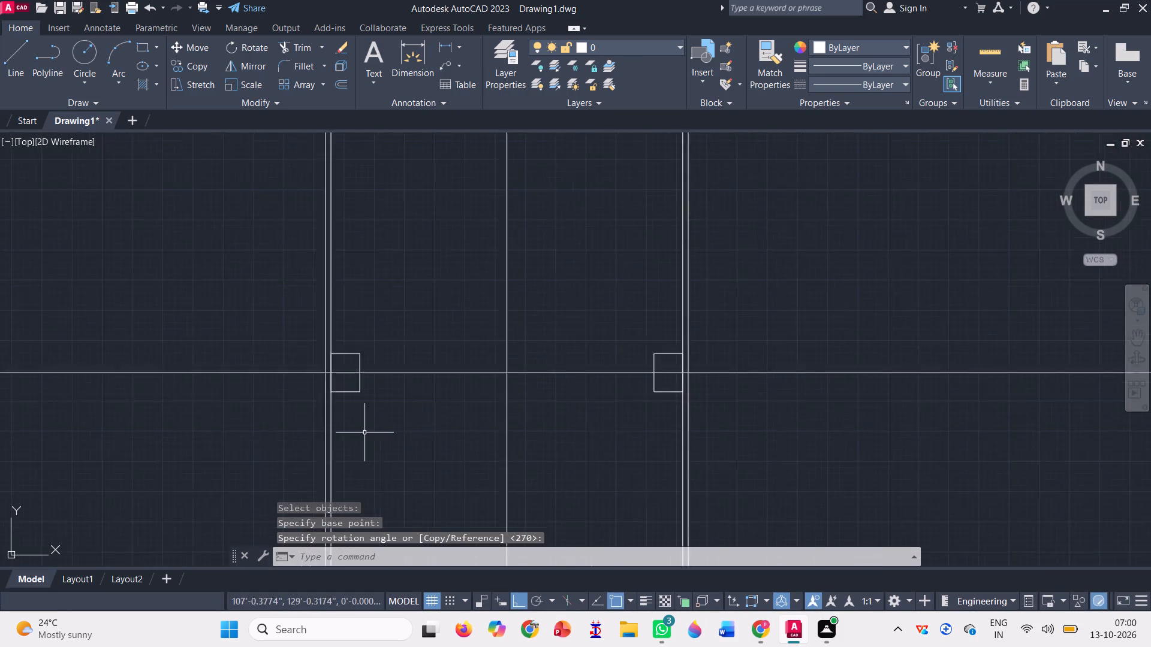
scroll(364, 433, "down", 1)
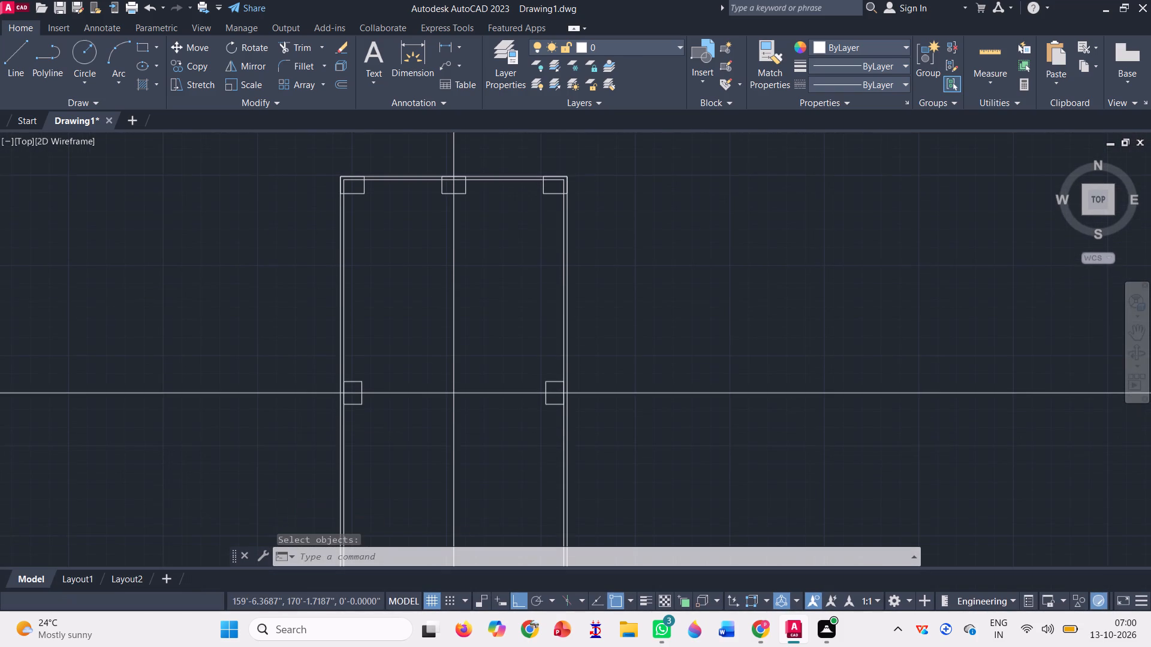
left_click(188, 49)
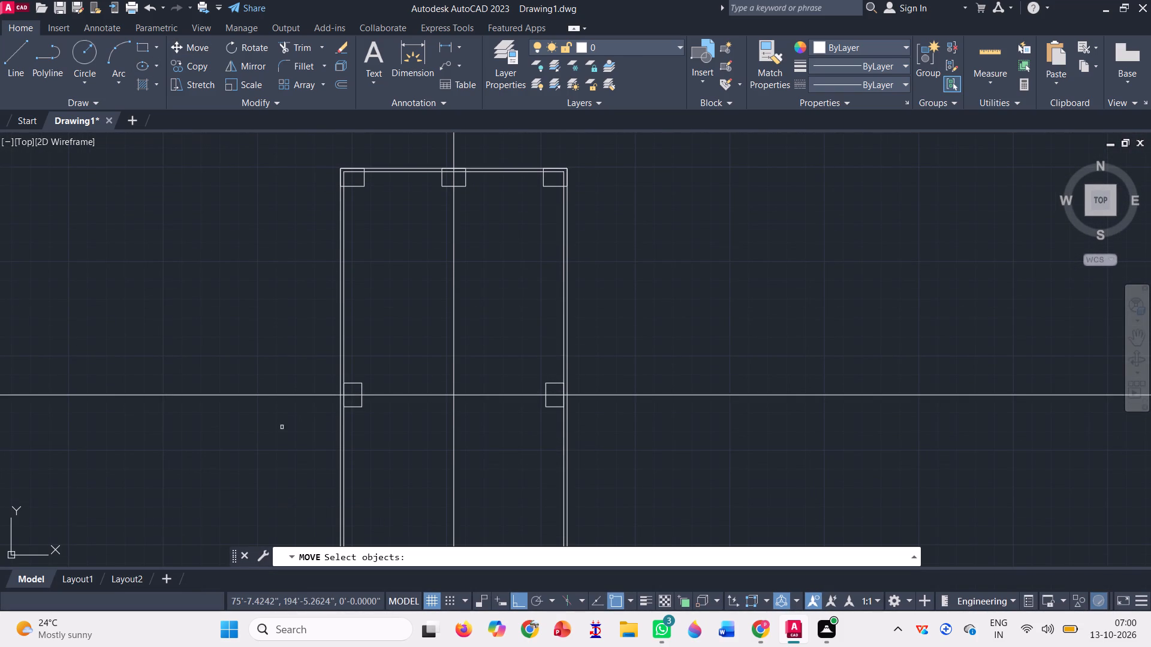
scroll(364, 420, "up", 2)
left_click(347, 386)
key("space")
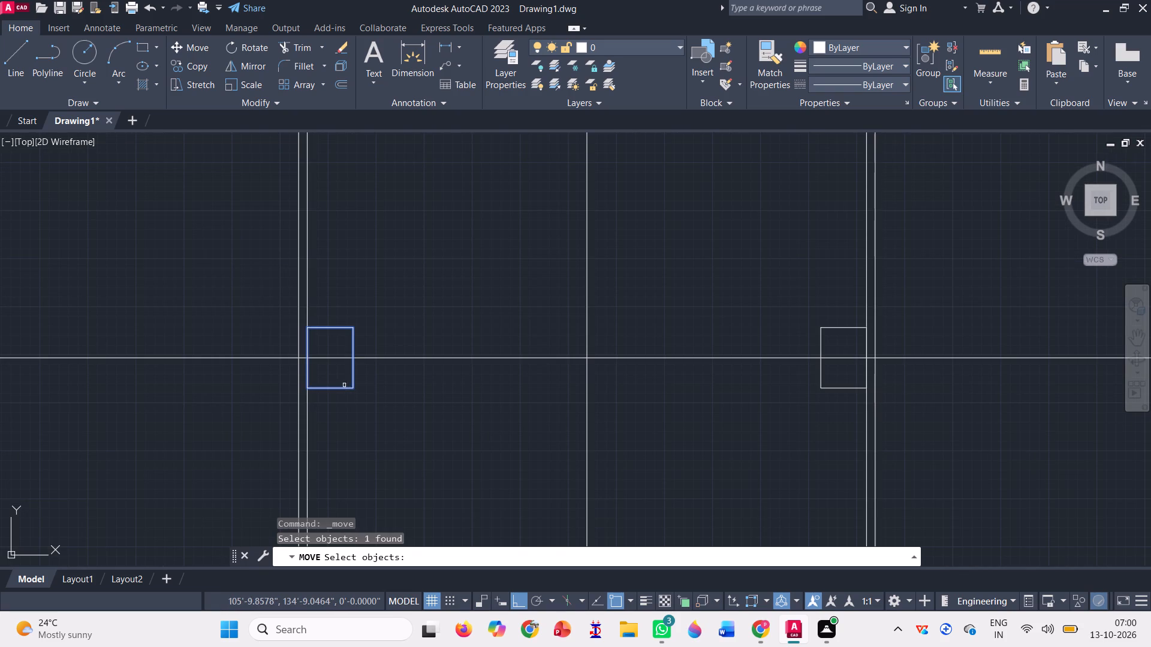
left_click(307, 356)
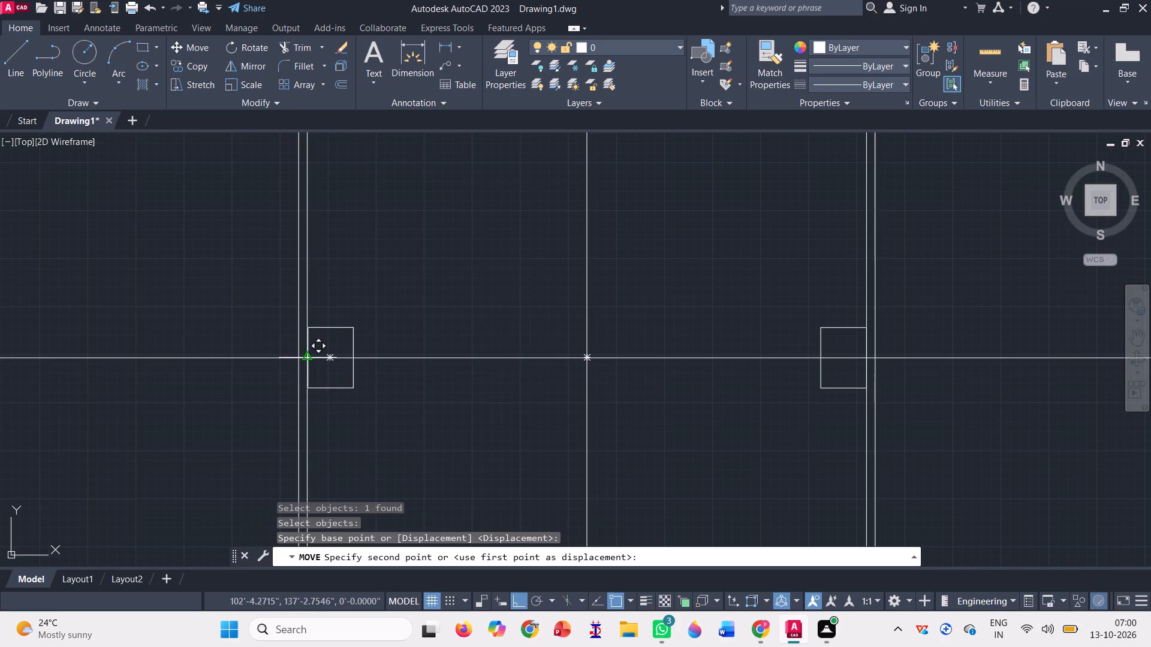
left_click(299, 358)
Move the right wall's middle rectangle by its right edge midpoint to the outer wall line on the horizontal centre line.
scroll(299, 358, "down", 2)
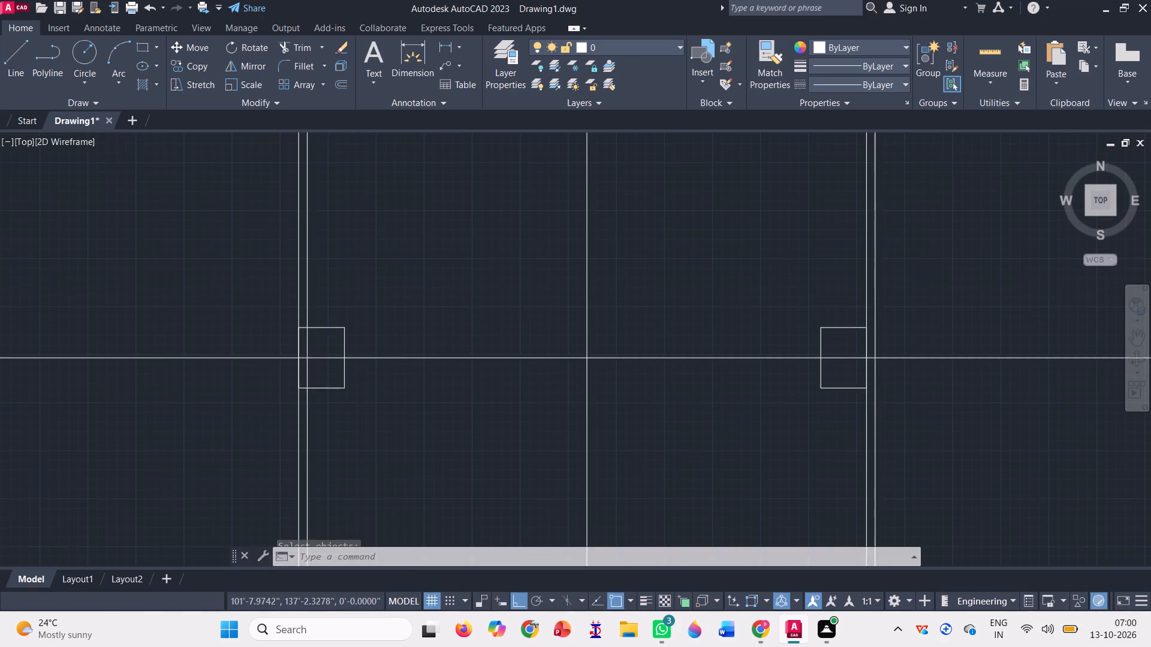
scroll(508, 358, "up", 2)
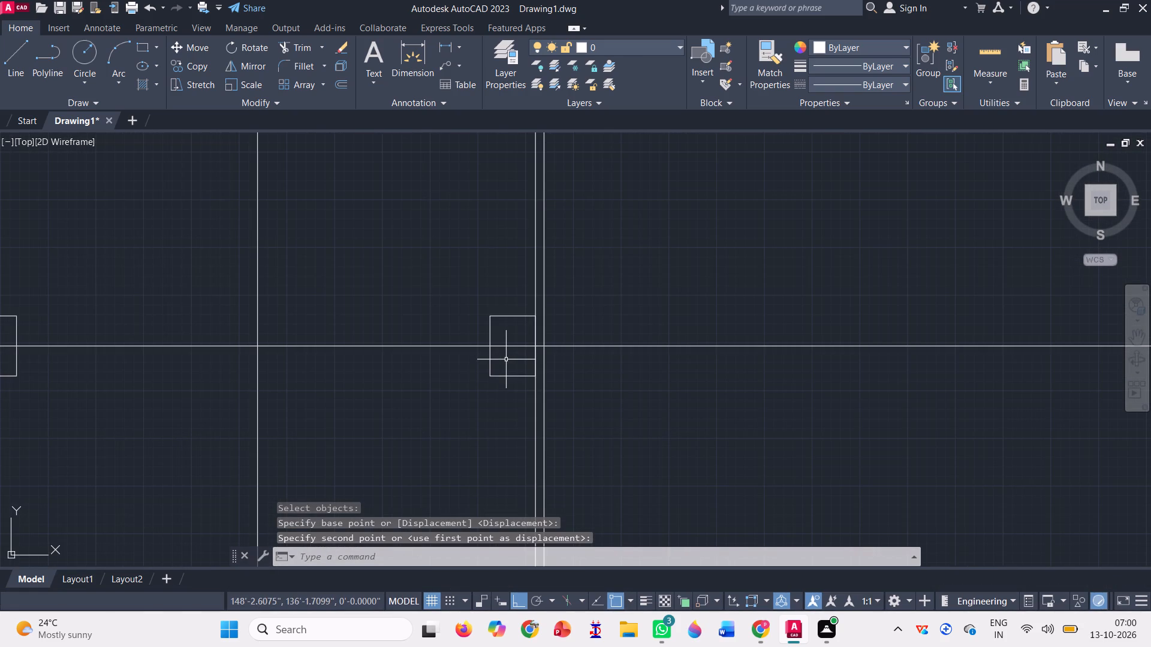
type("m")
key("space")
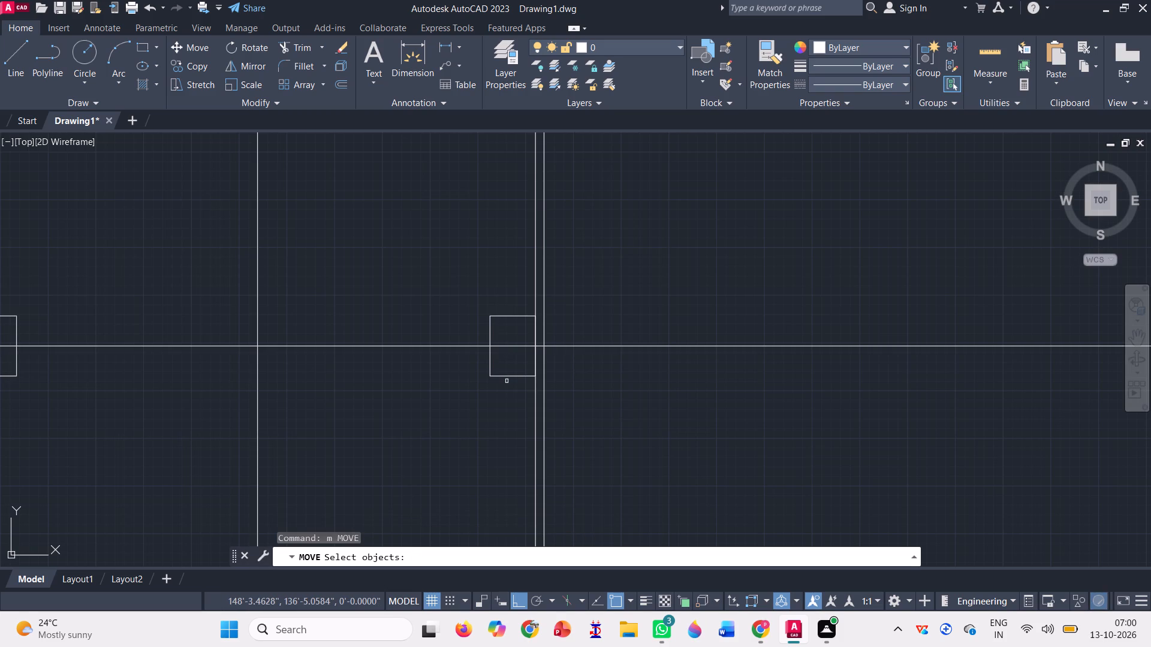
left_click(508, 374)
left_click(493, 403)
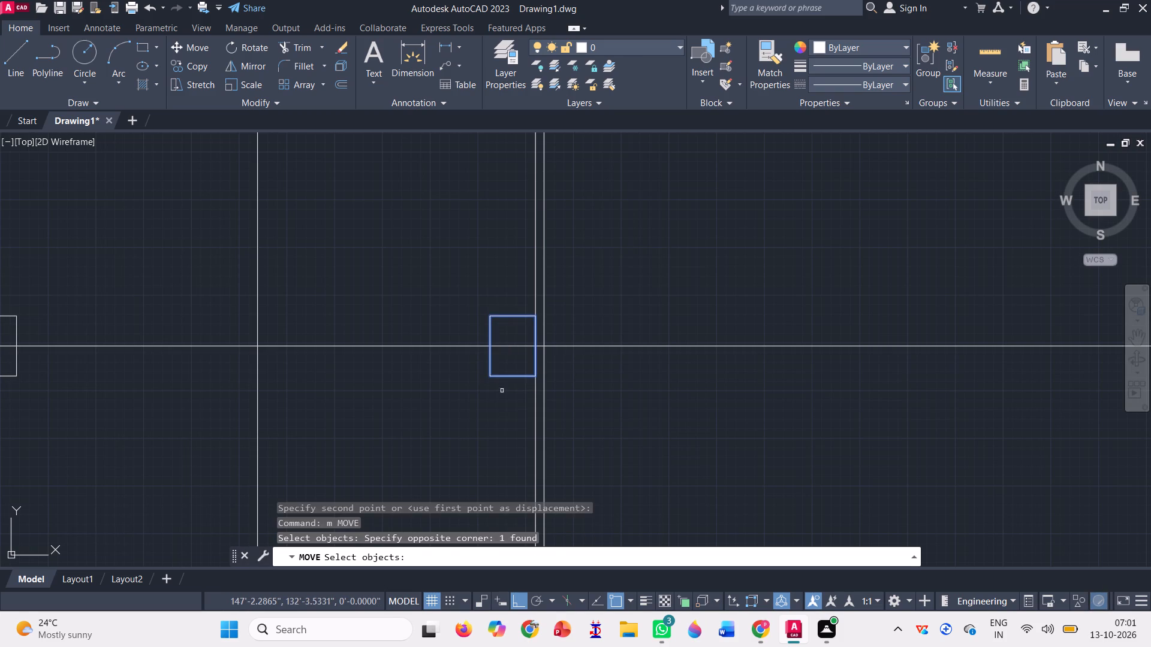
key("space")
left_click(532, 346)
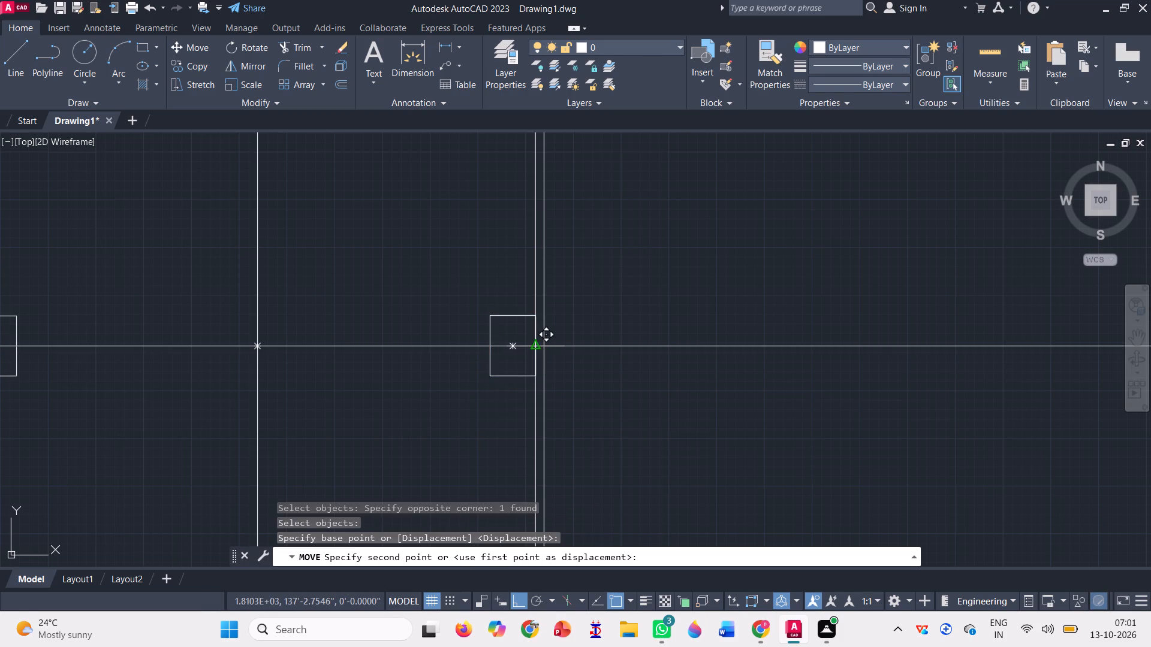
left_click(545, 344)
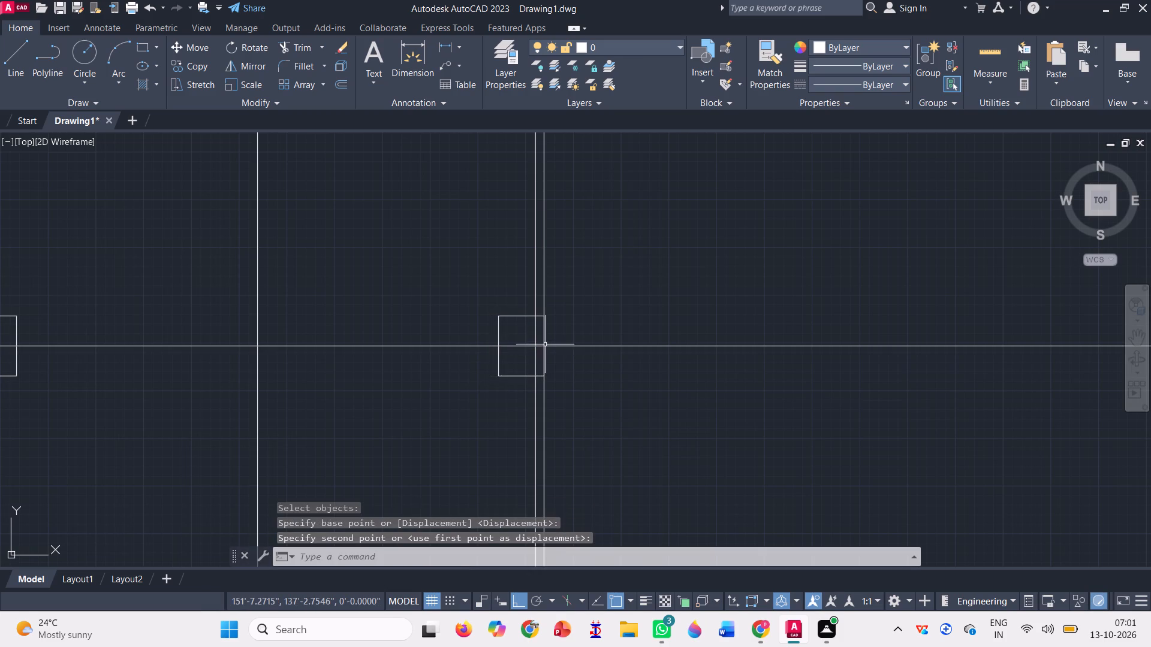
Copy the top wall's middle rectangle from its centre to the intersection of the two centre lines.
scroll(545, 344, "down", 3)
scroll(547, 350, "up", 5)
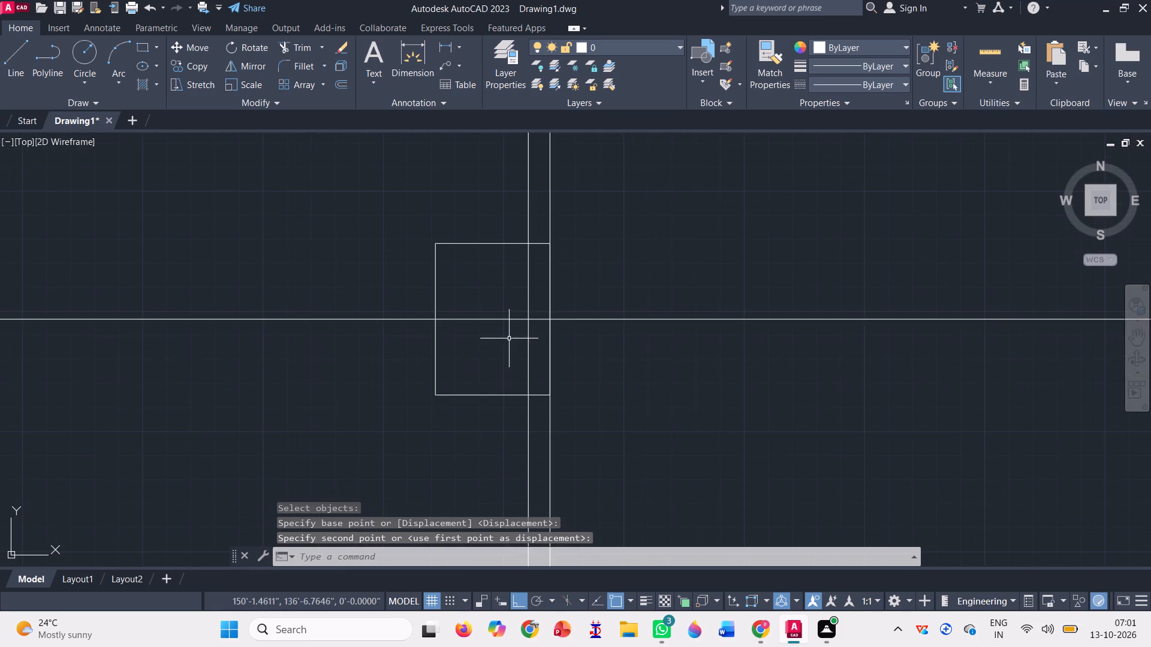
scroll(509, 338, "down", 7)
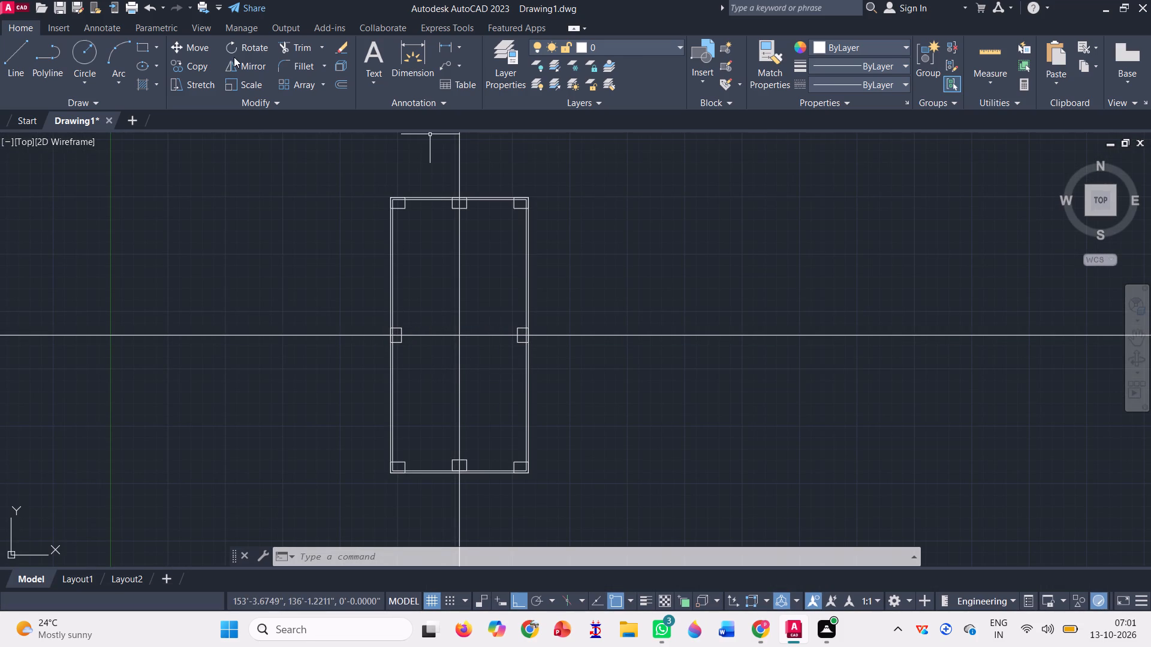
left_click(190, 72)
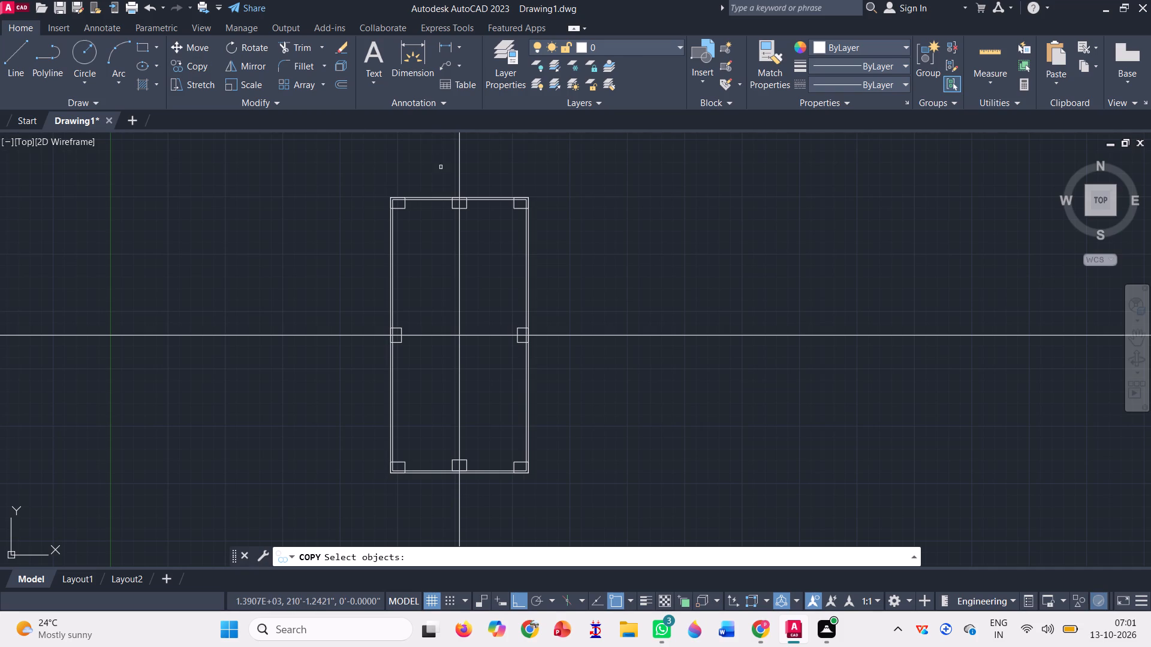
left_click(464, 207)
key("space")
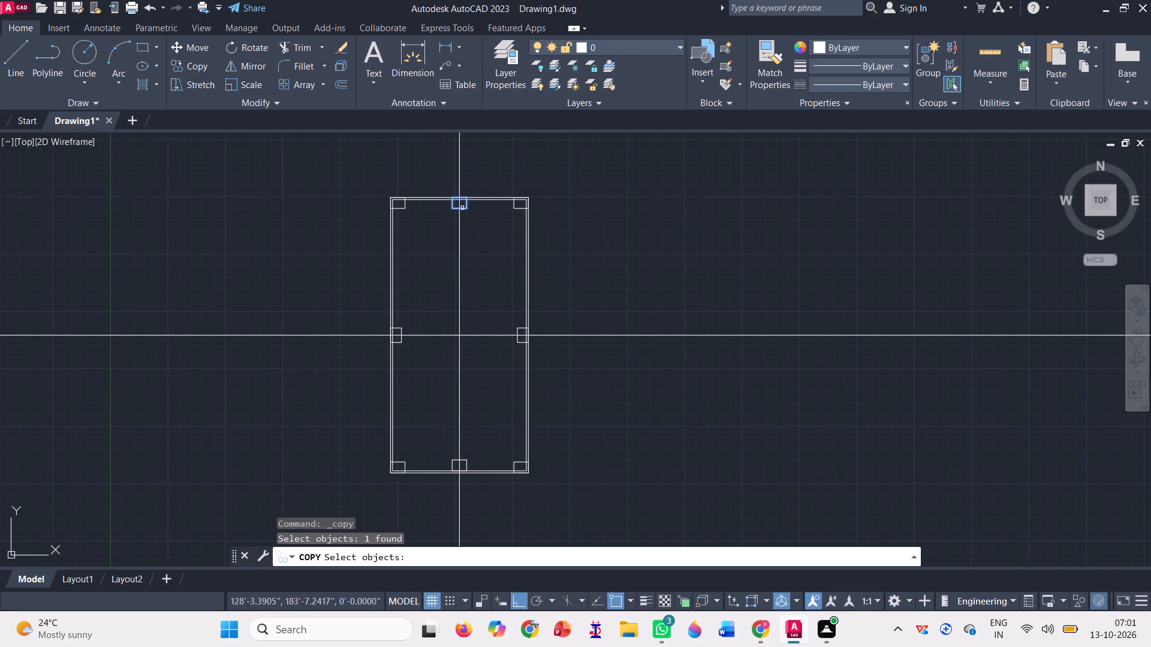
scroll(451, 210, "up", 3)
scroll(479, 167, "up", 3)
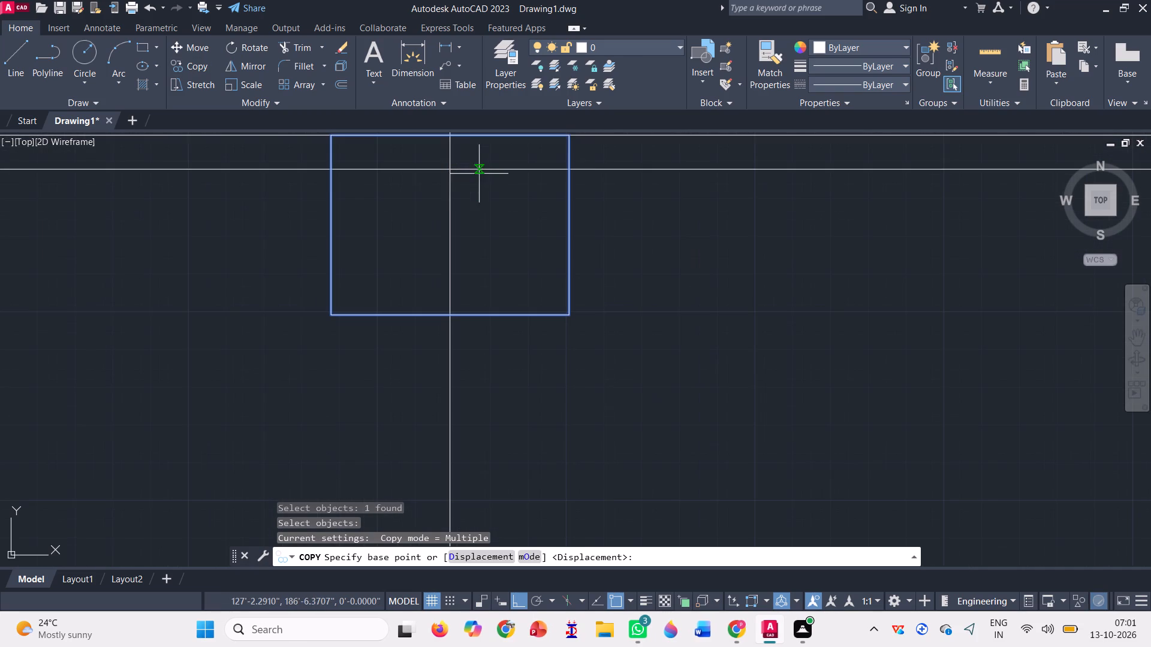
scroll(468, 270, "down", 2)
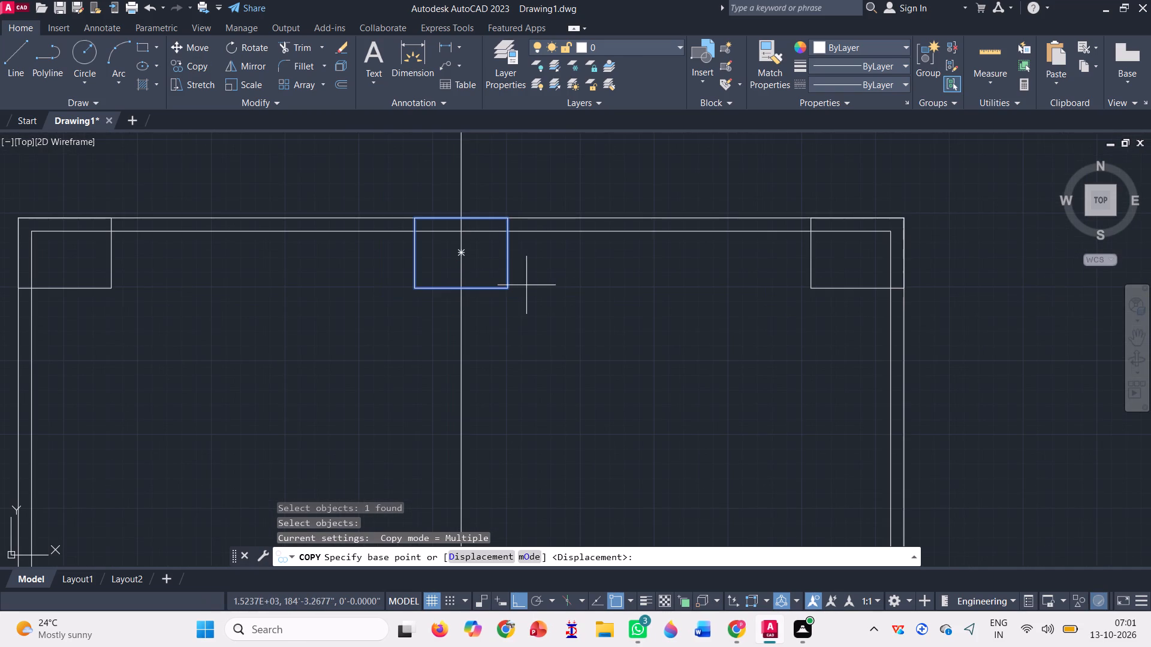
left_click(464, 251)
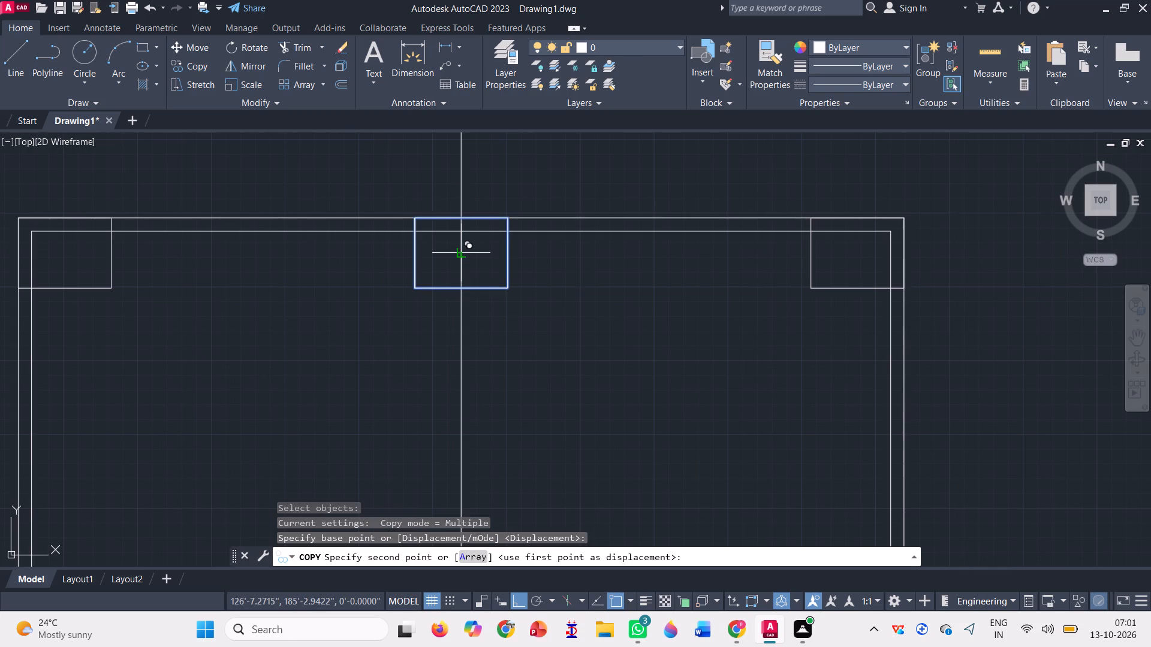
scroll(471, 223, "down", 3)
scroll(474, 443, "up", 3)
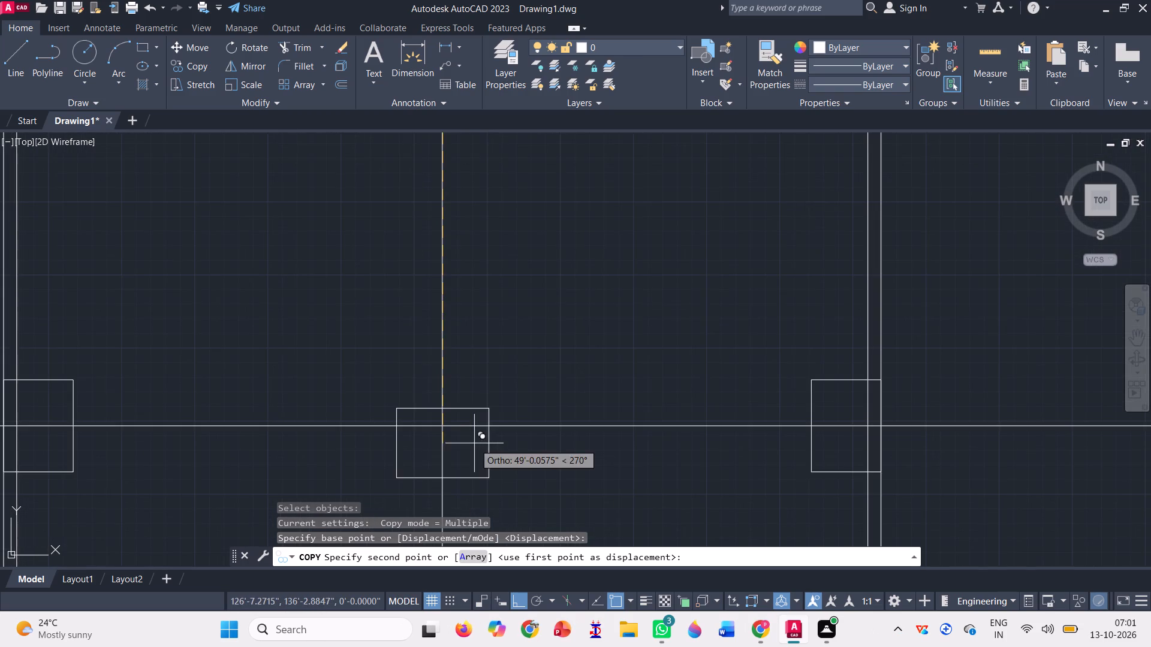
scroll(469, 437, "up", 3)
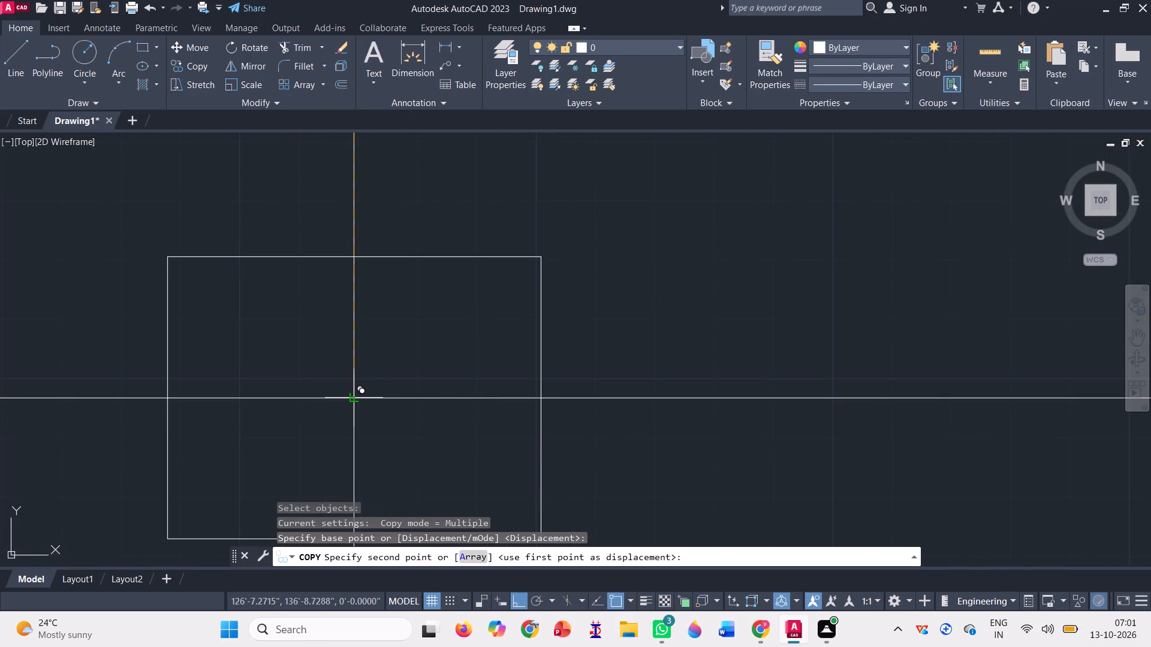
left_click(355, 396)
scroll(355, 396, "down", 3)
scroll(500, 415, "down", 2)
key("Escape")
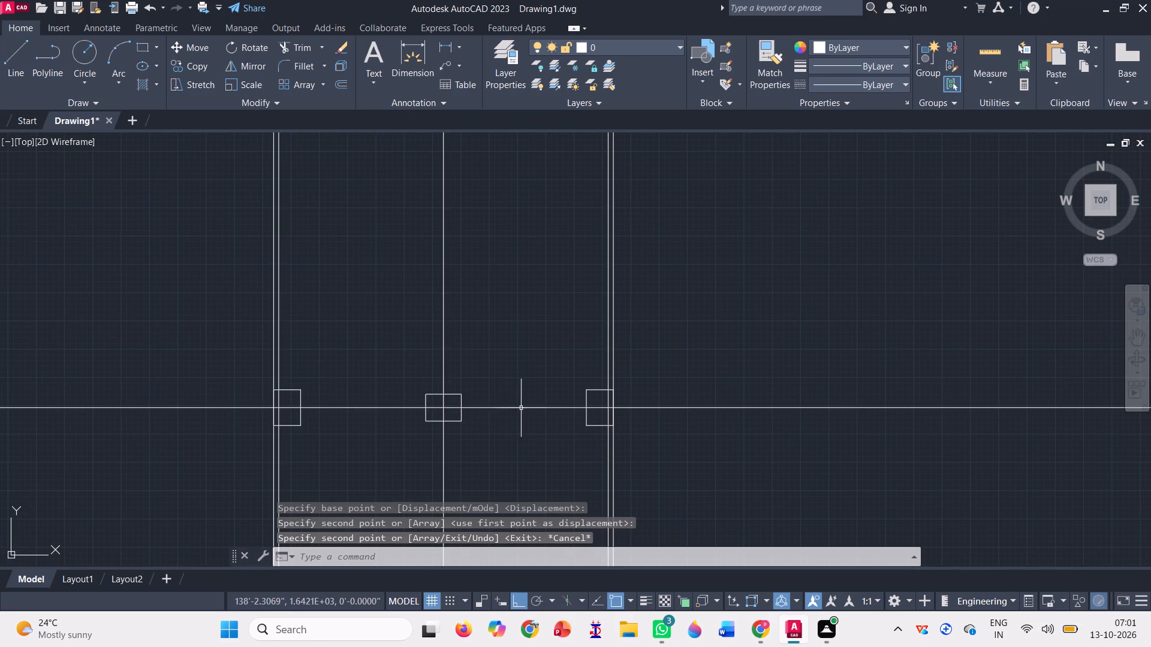
Delete the horizontal and vertical centre lines crossing the plan.
scroll(450, 359, "down", 3)
scroll(430, 428, "up", 1)
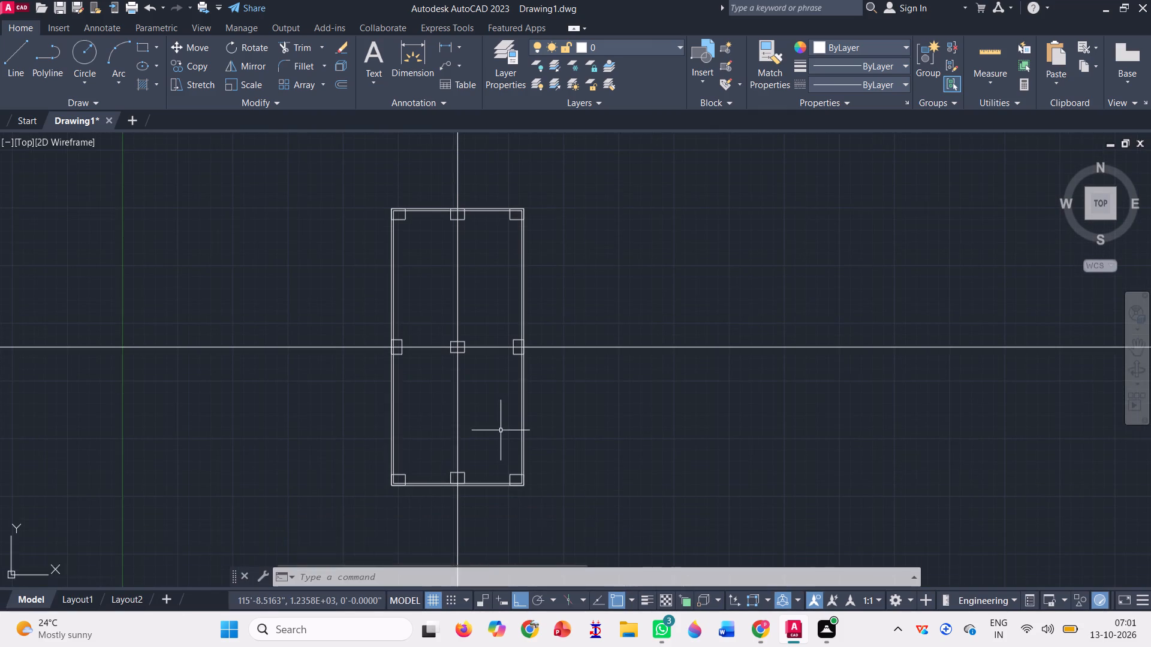
scroll(600, 395, "down", 1)
left_click(721, 408)
left_click(598, 252)
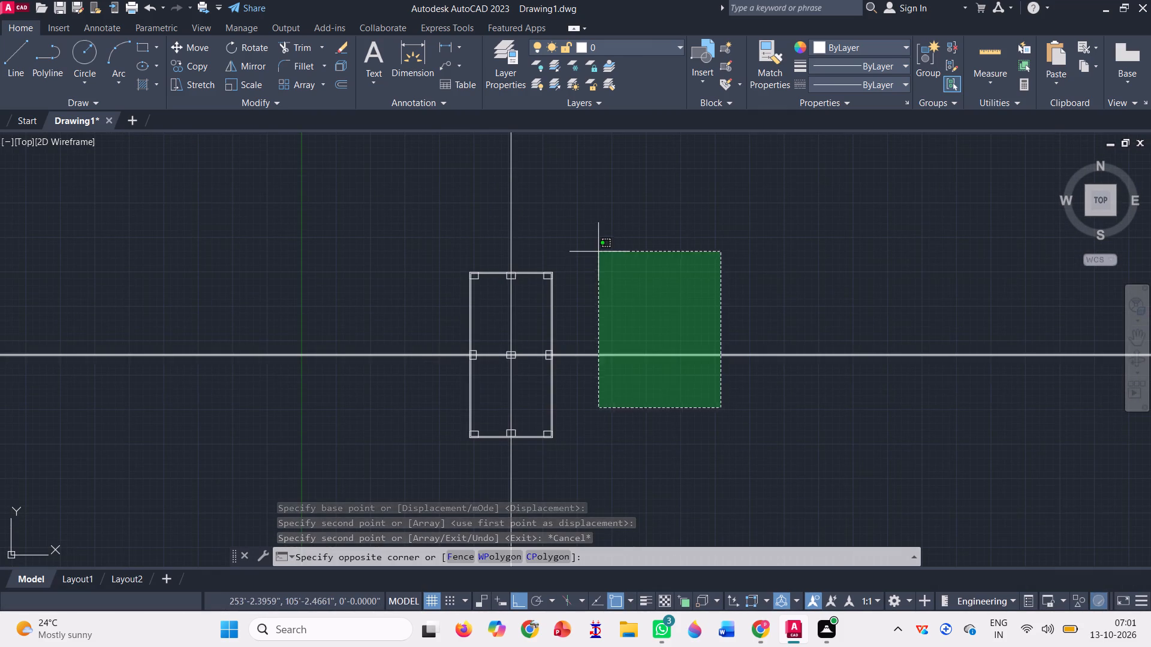
left_click(564, 218)
left_click(373, 175)
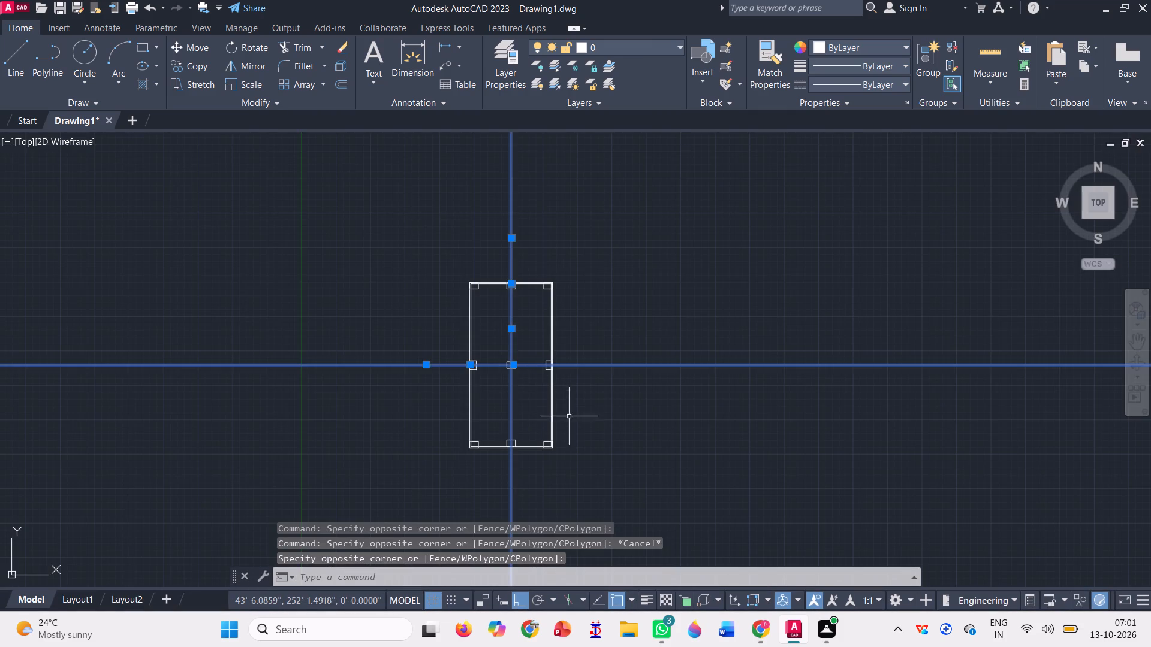
key("Delete")
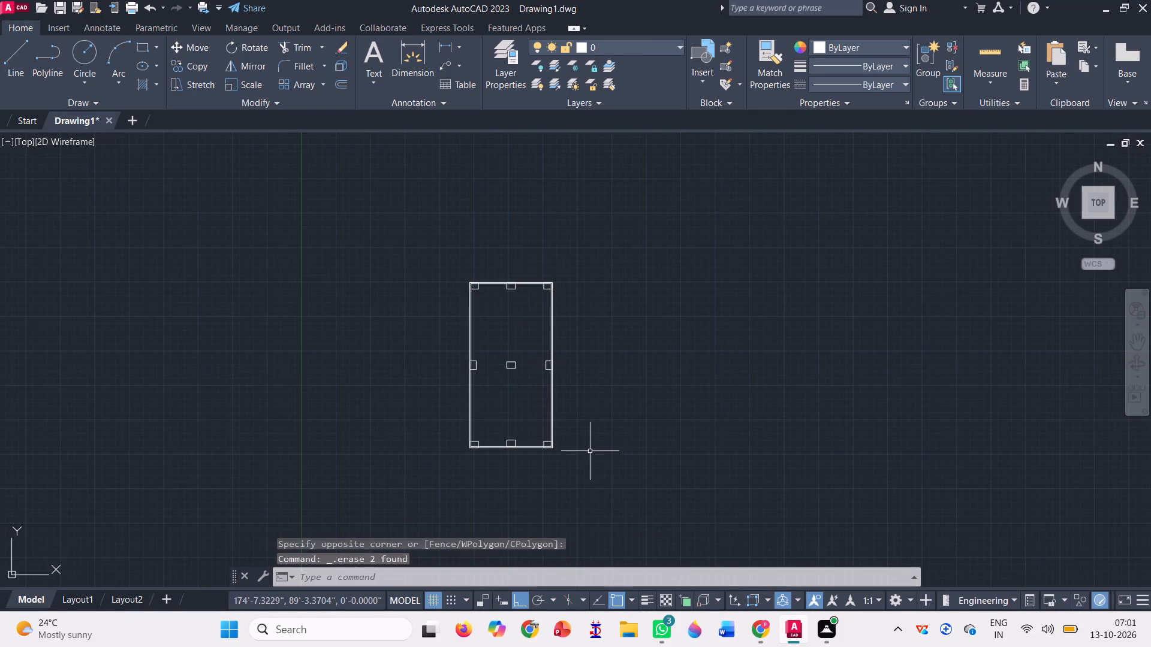
Draw connected lines from the centre rectangle's bottom edge midpoint: two 10' segments straight down, followed by a 20' segment to the right.
scroll(586, 388, "up", 1)
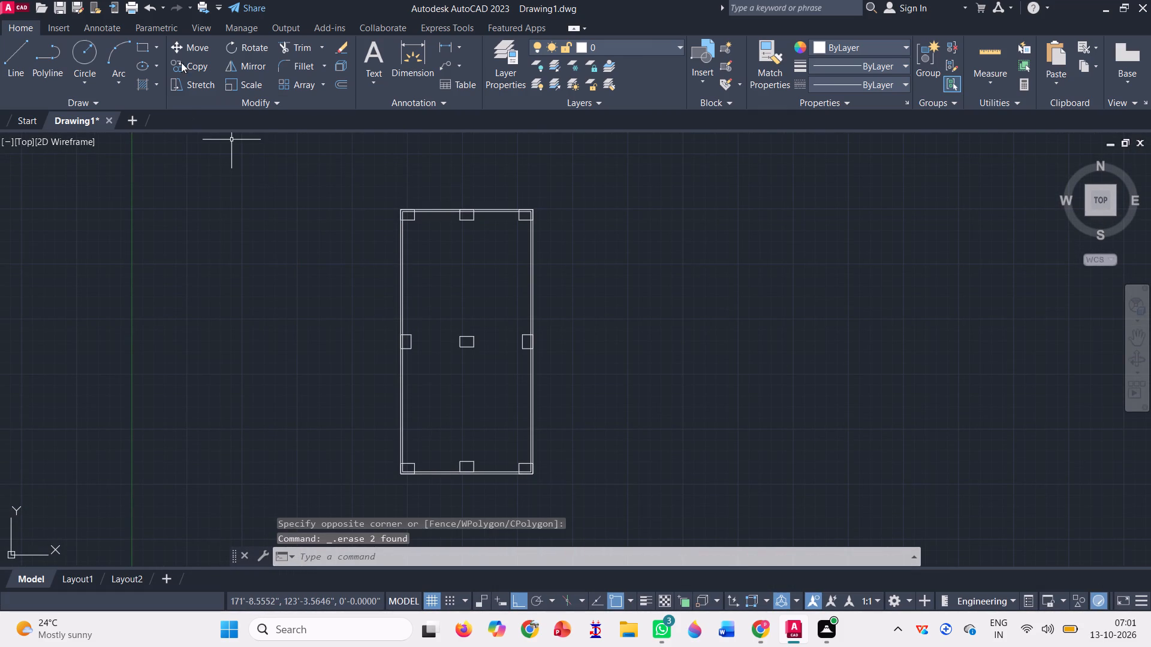
left_click(5, 52)
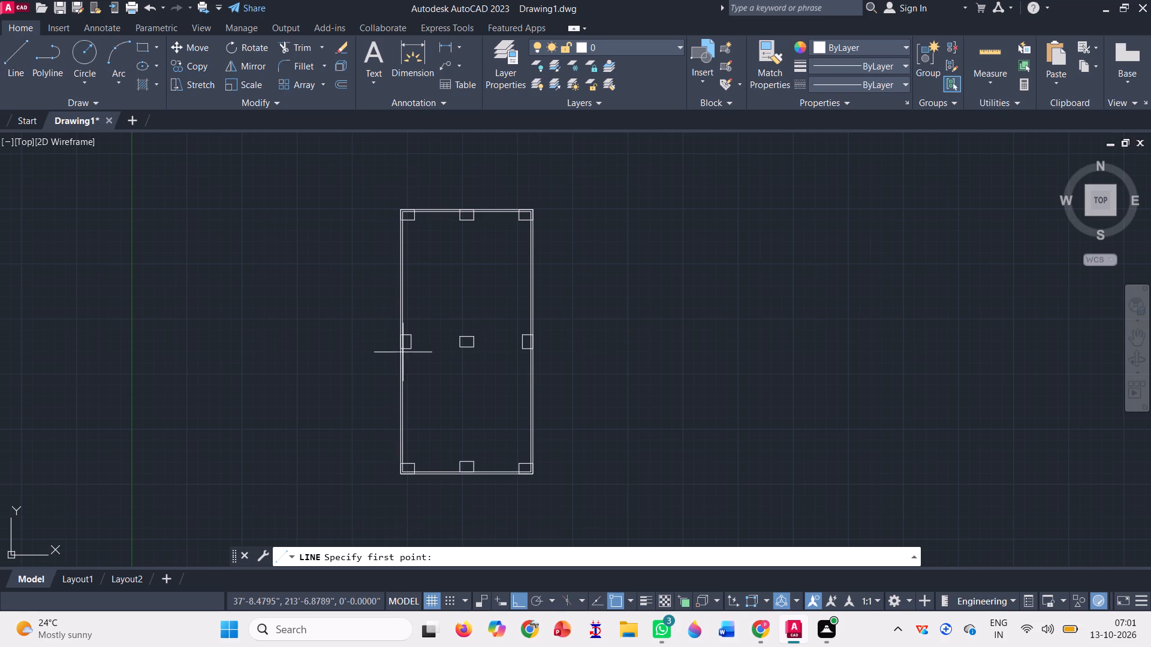
scroll(484, 357, "up", 2)
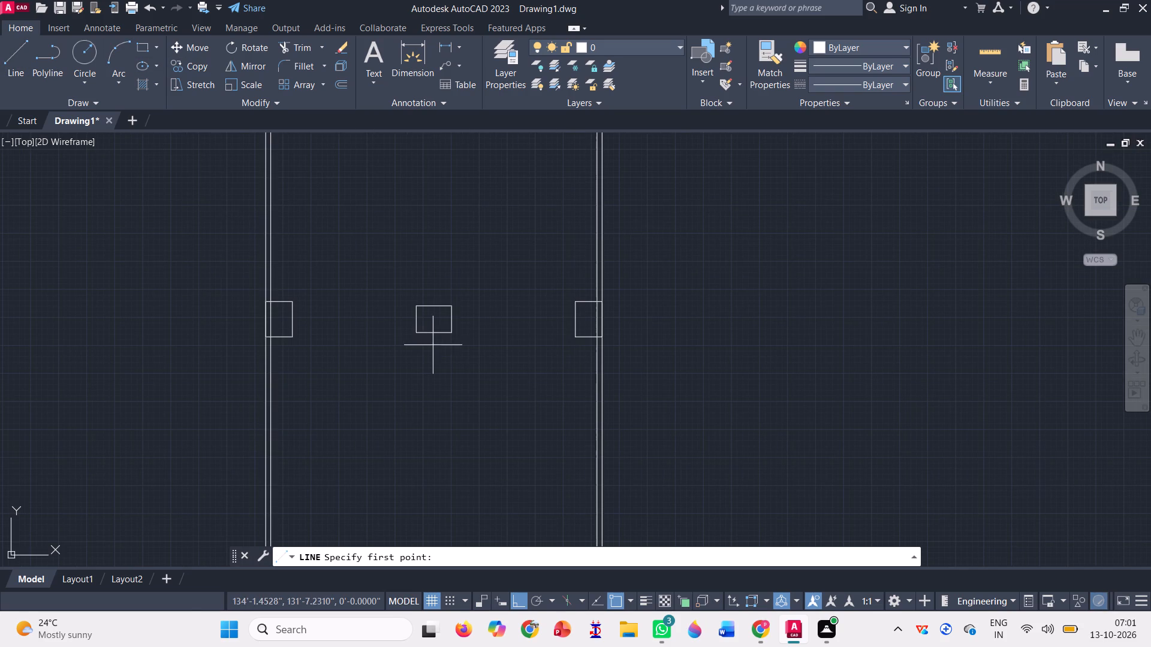
left_click(429, 332)
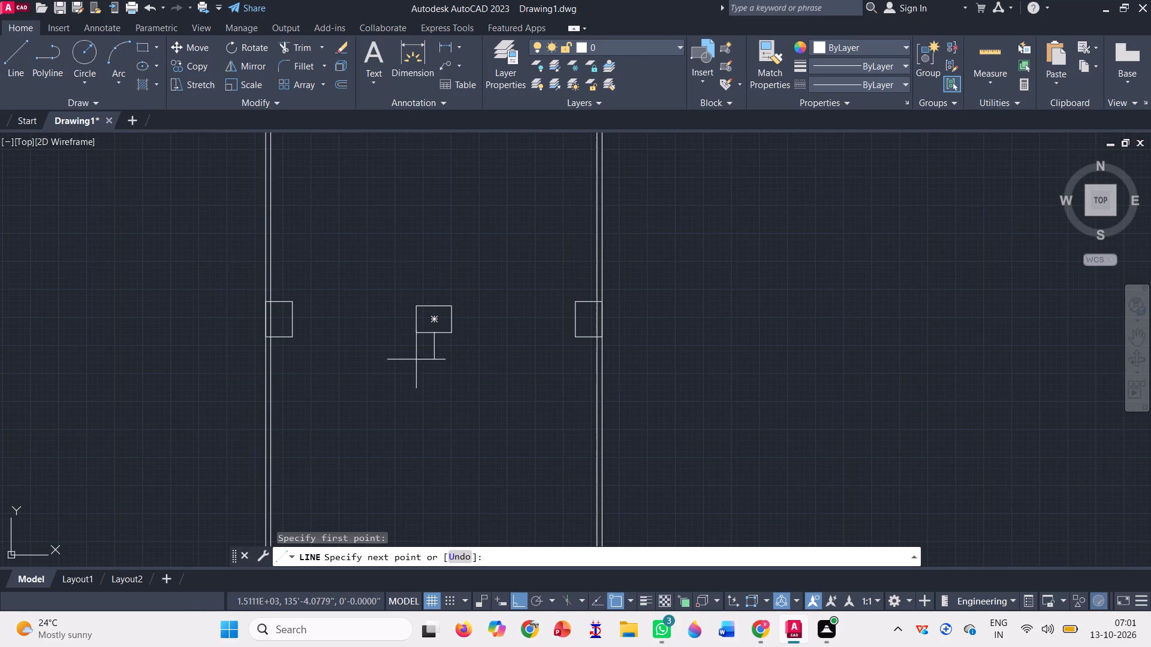
scroll(451, 290, "down", 1)
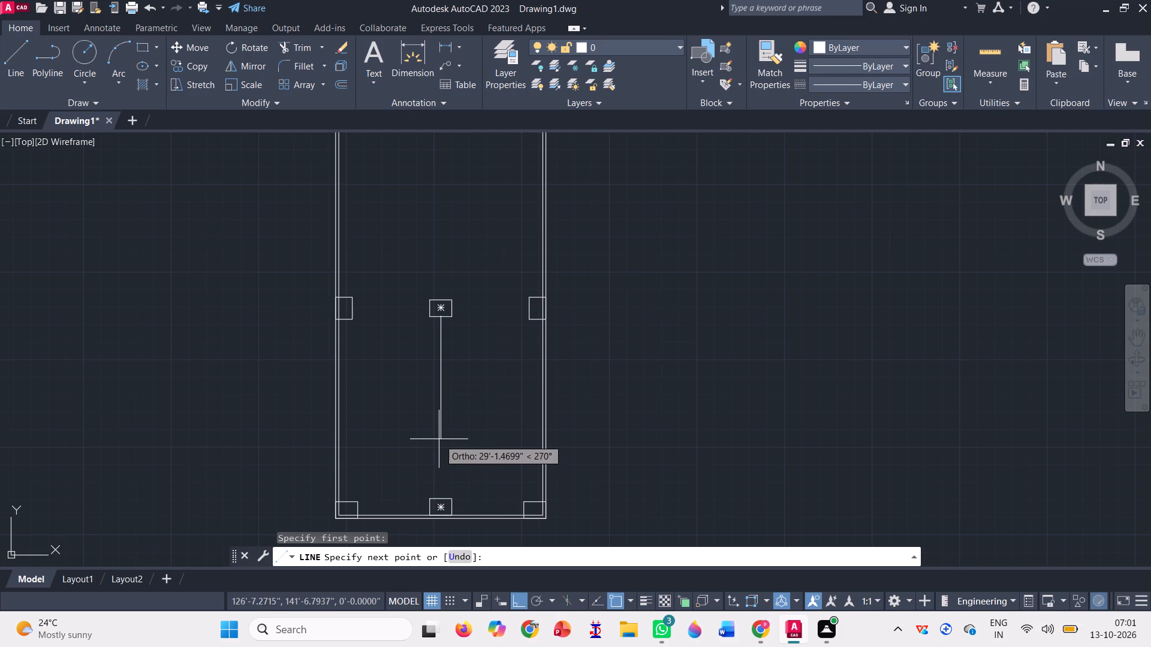
key("1")
type("0'")
key("Return")
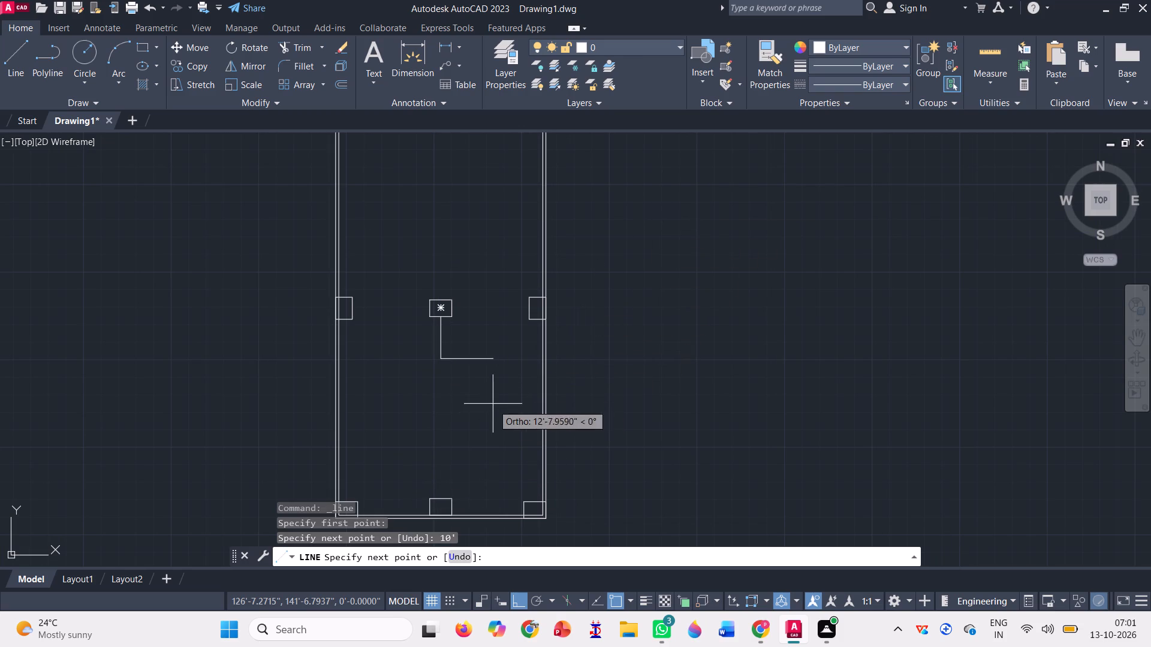
type("10'")
key("Return")
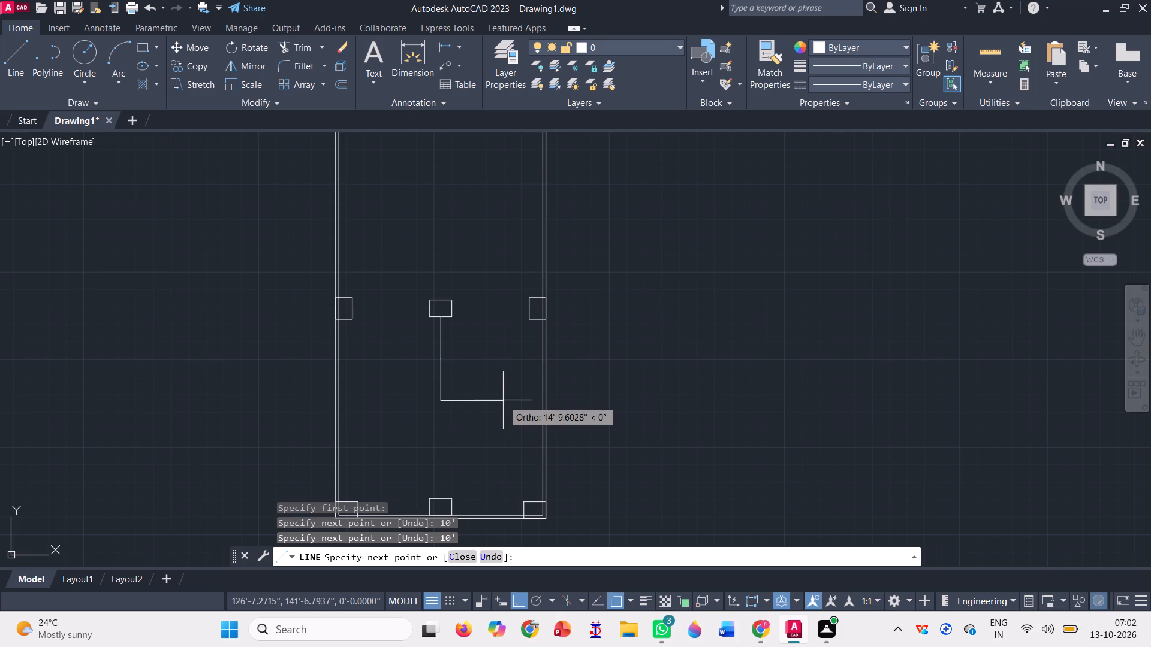
type("20'")
key("Return")
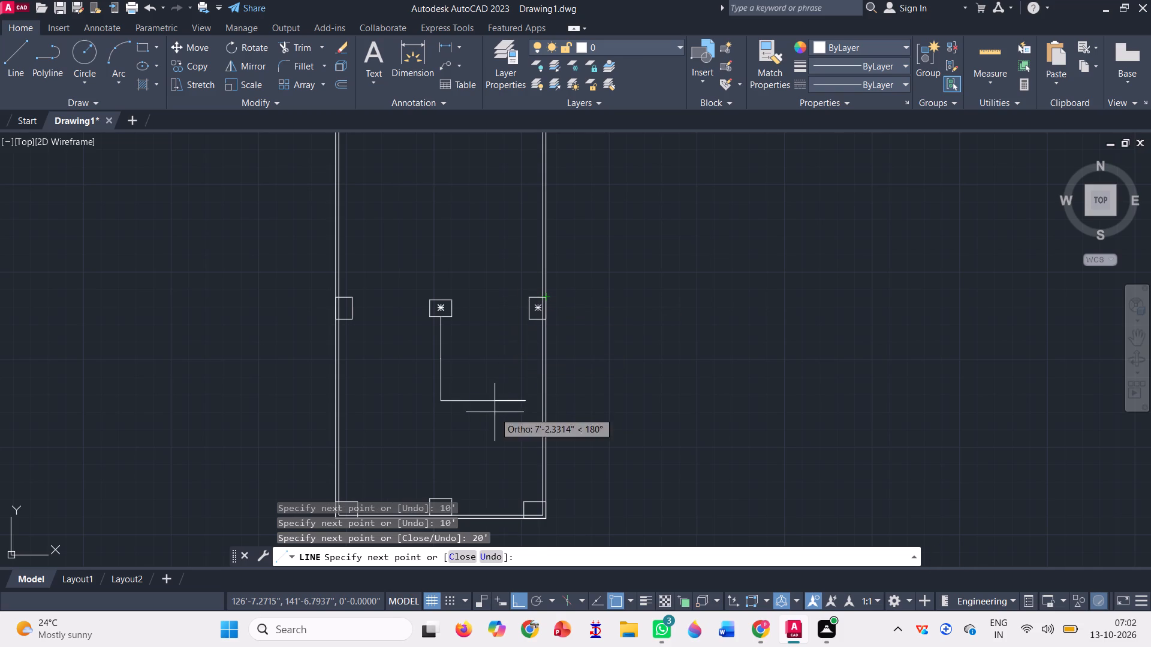
Continue the line from the 20' horizontal segment's midpoint 20' up, to the centre rectangle's right edge midpoint, and about 8' right.
left_click(480, 402)
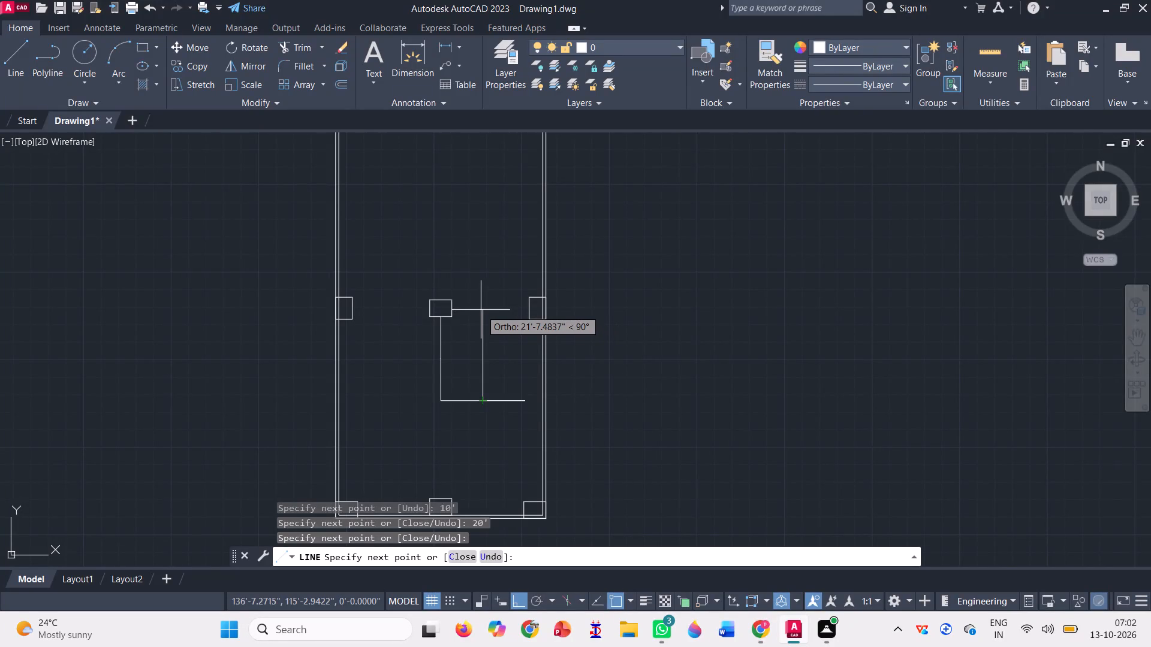
type("20'")
key("Return")
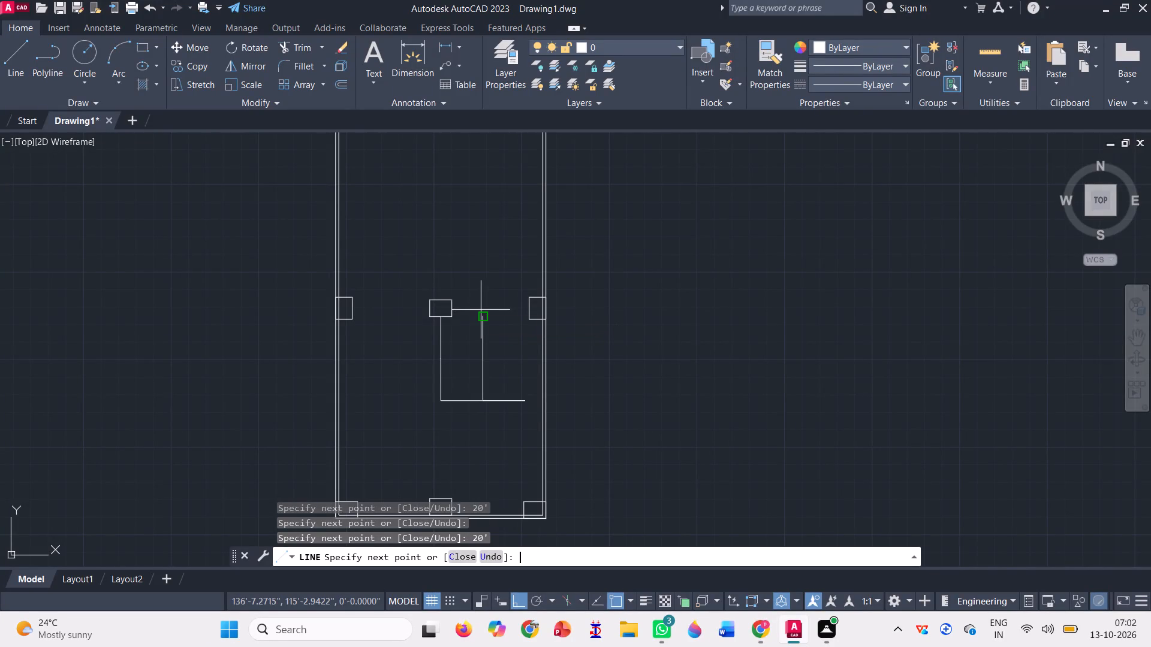
left_click(448, 310)
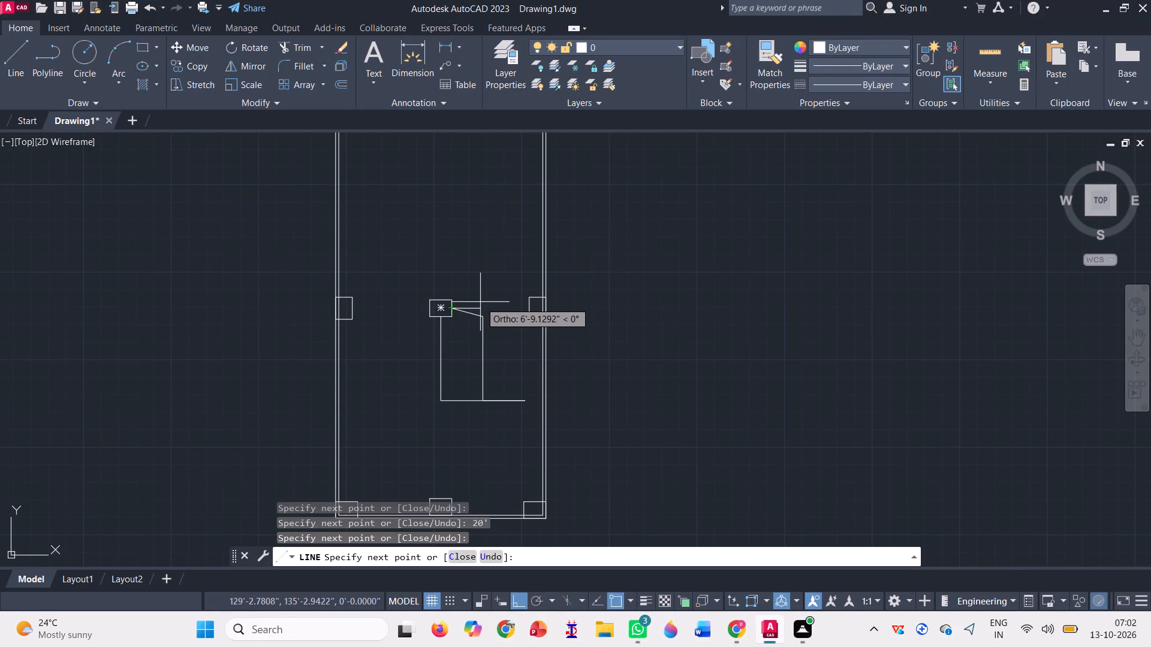
left_click(486, 302)
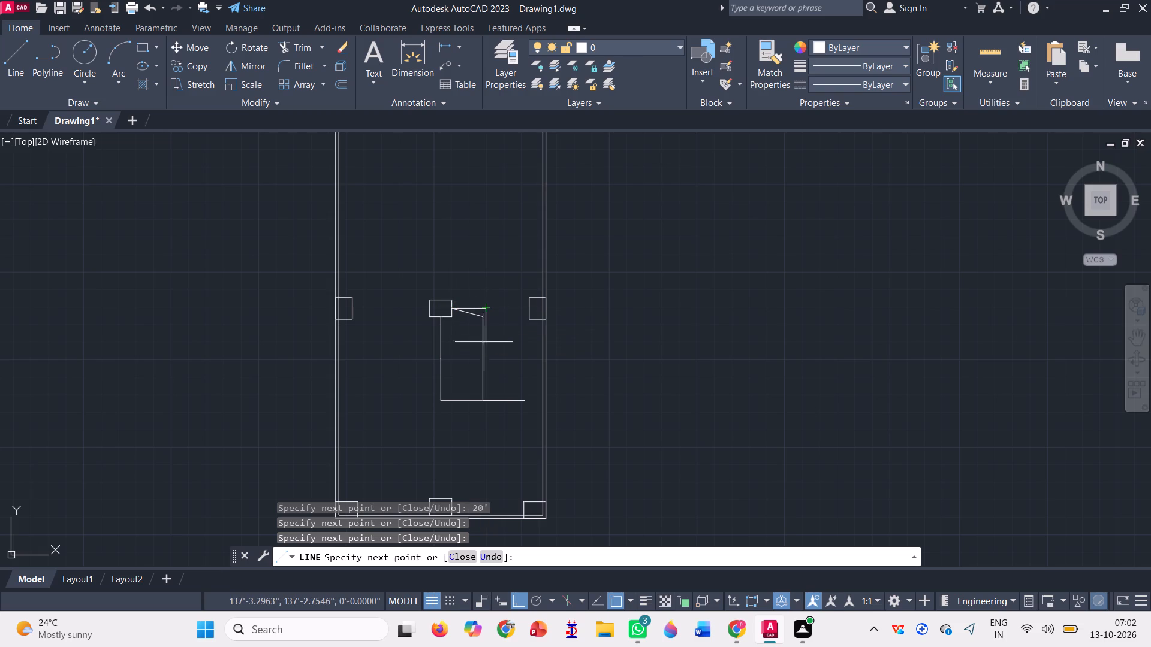
key("space")
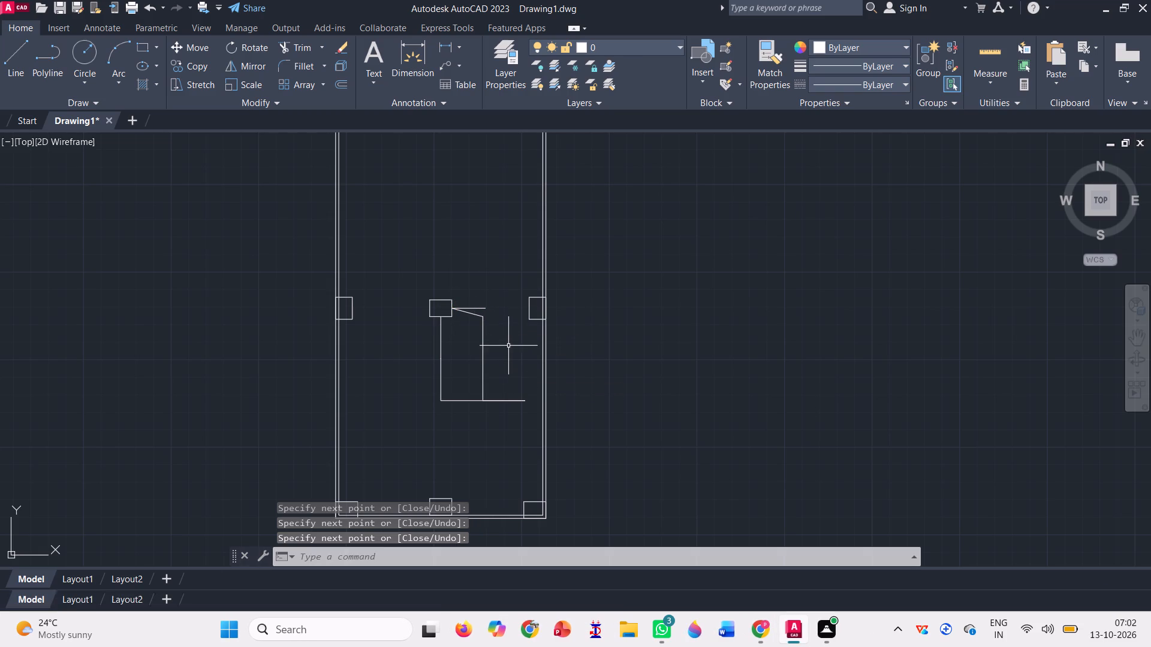
Draw a short vertical line from the upper end of the 20' vertical line up to the horizontal line above it.
key("l")
key("Return")
scroll(507, 316, "up", 3)
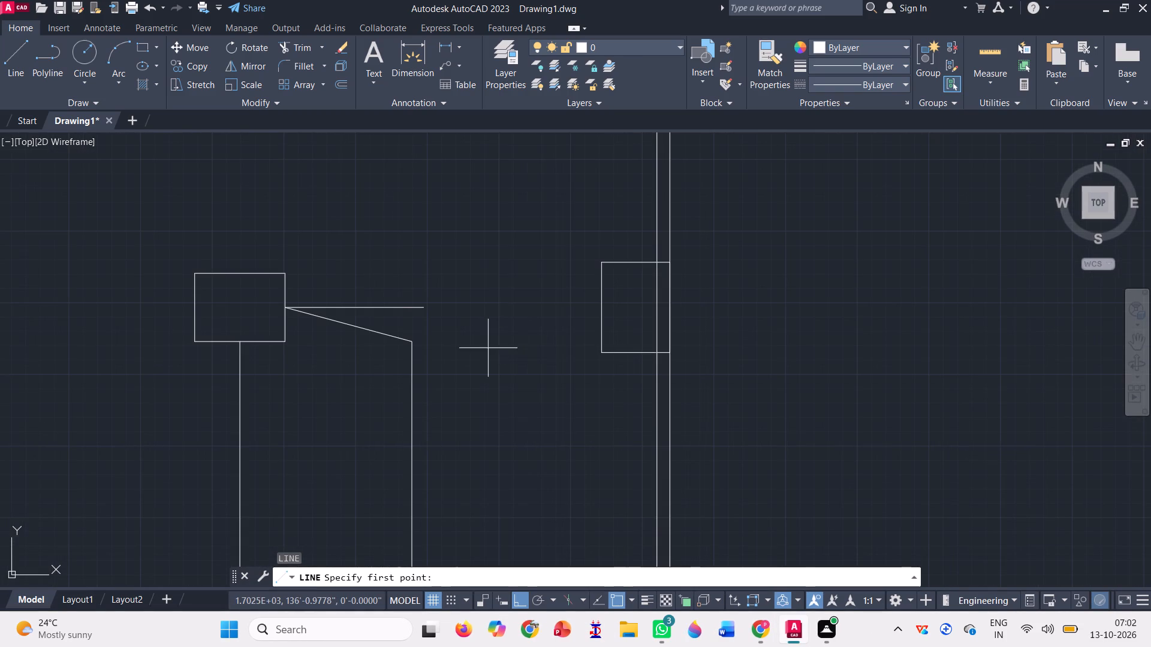
left_click(415, 340)
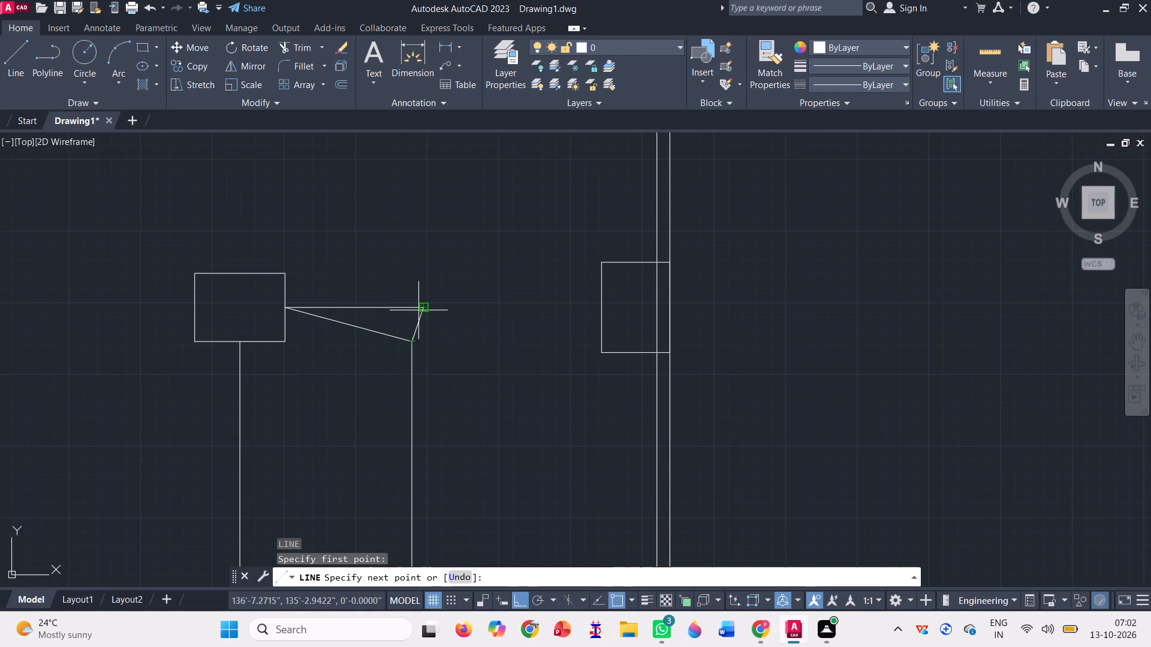
left_click(412, 310)
key("space")
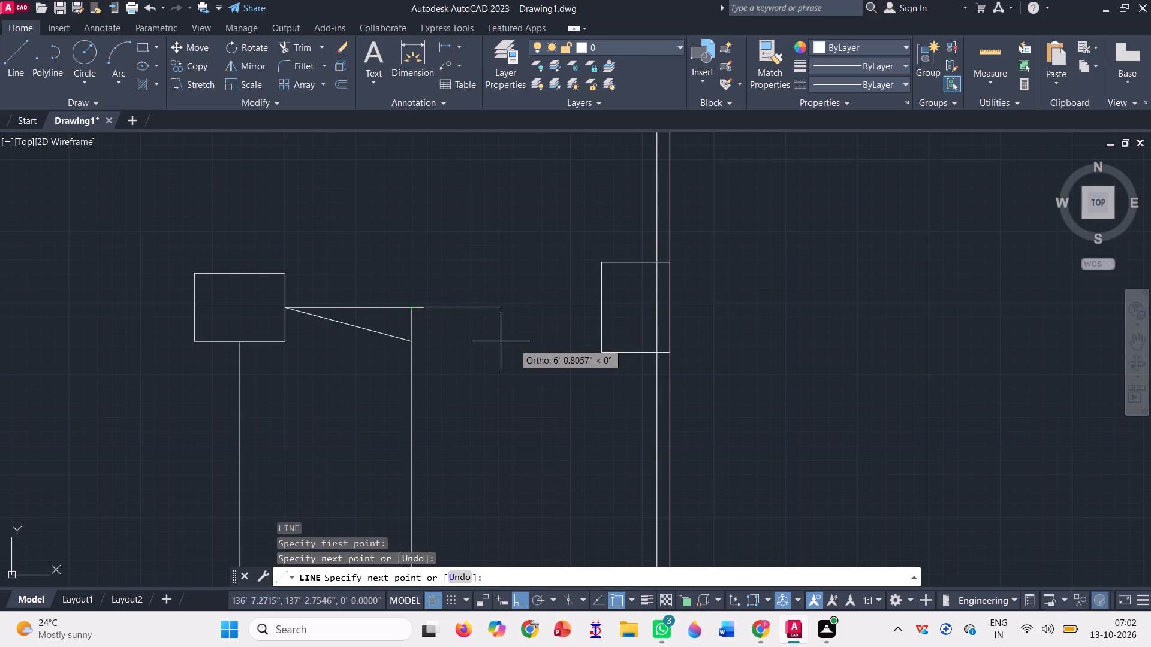
Trim away the diagonal line and the line ends overhanging the right corners of the room below the centre column.
scroll(399, 289, "down", 2)
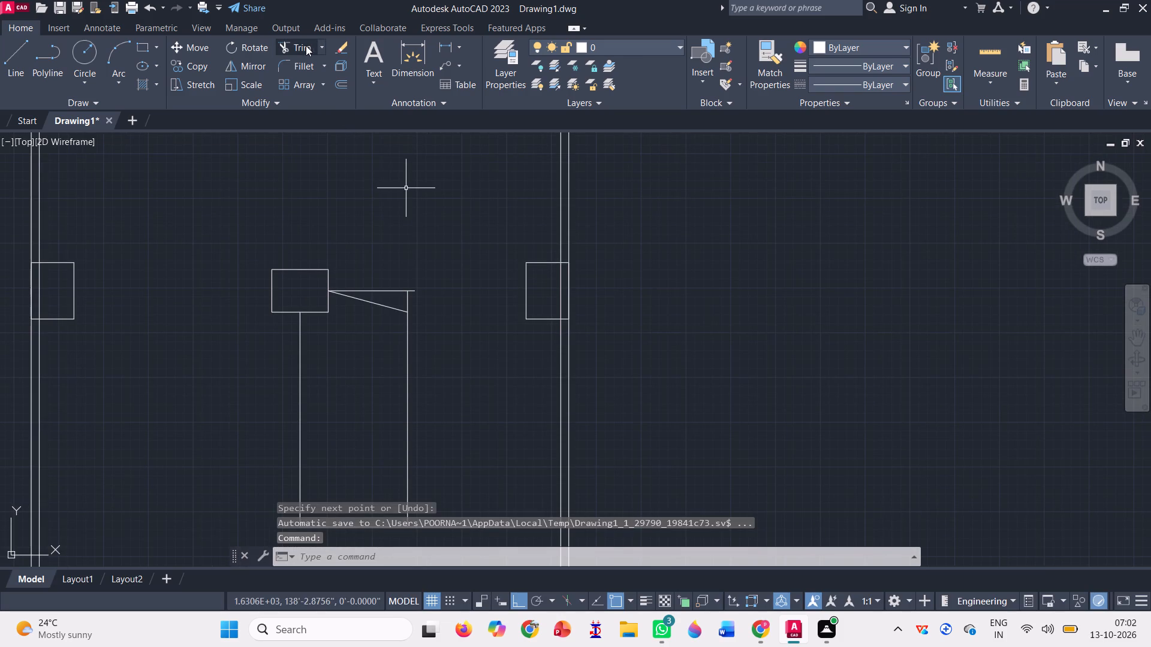
left_click(306, 44)
scroll(341, 306, "up", 3)
left_click(464, 267)
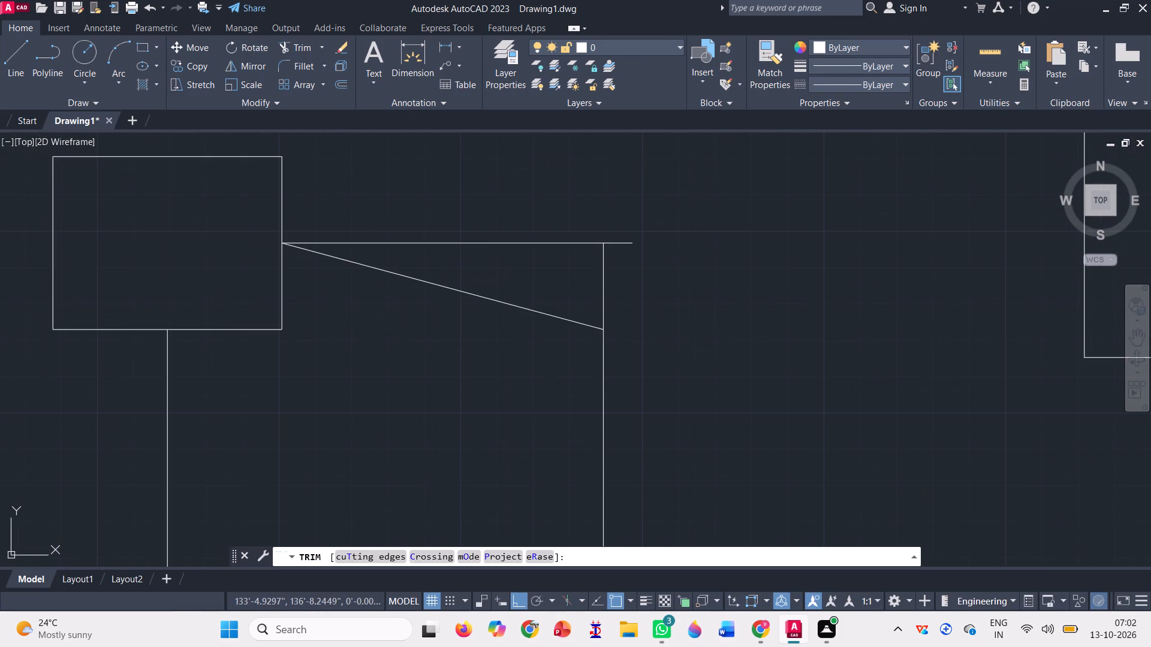
left_click(421, 336)
left_click(632, 277)
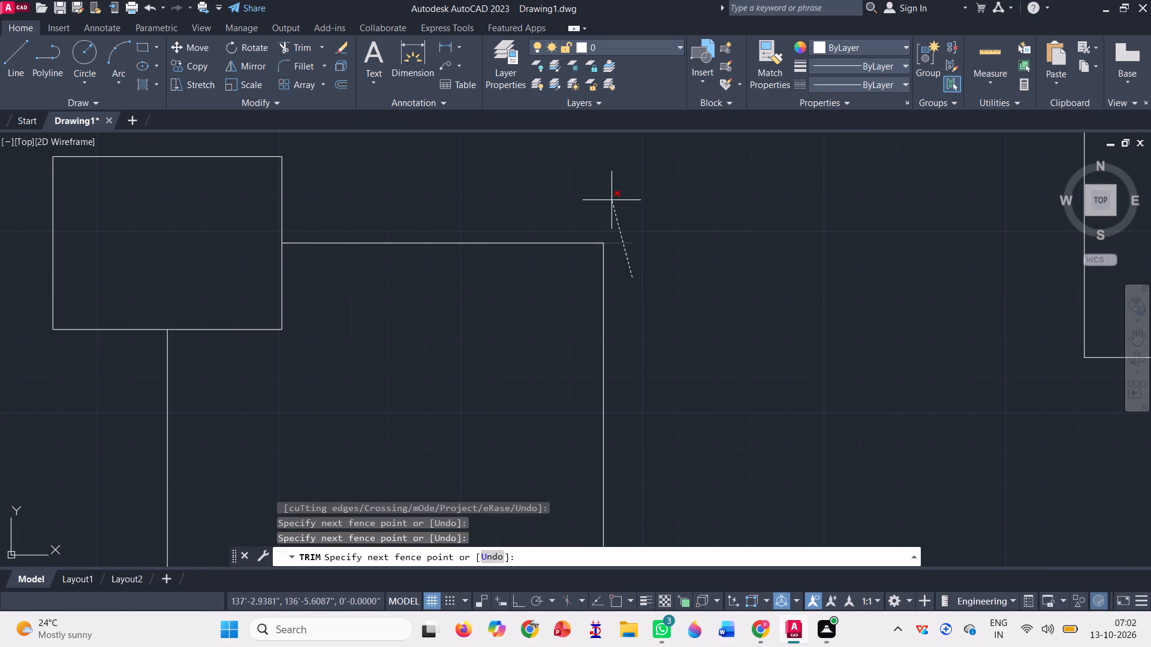
left_click(611, 200)
scroll(612, 200, "down", 4)
scroll(711, 441, "up", 2)
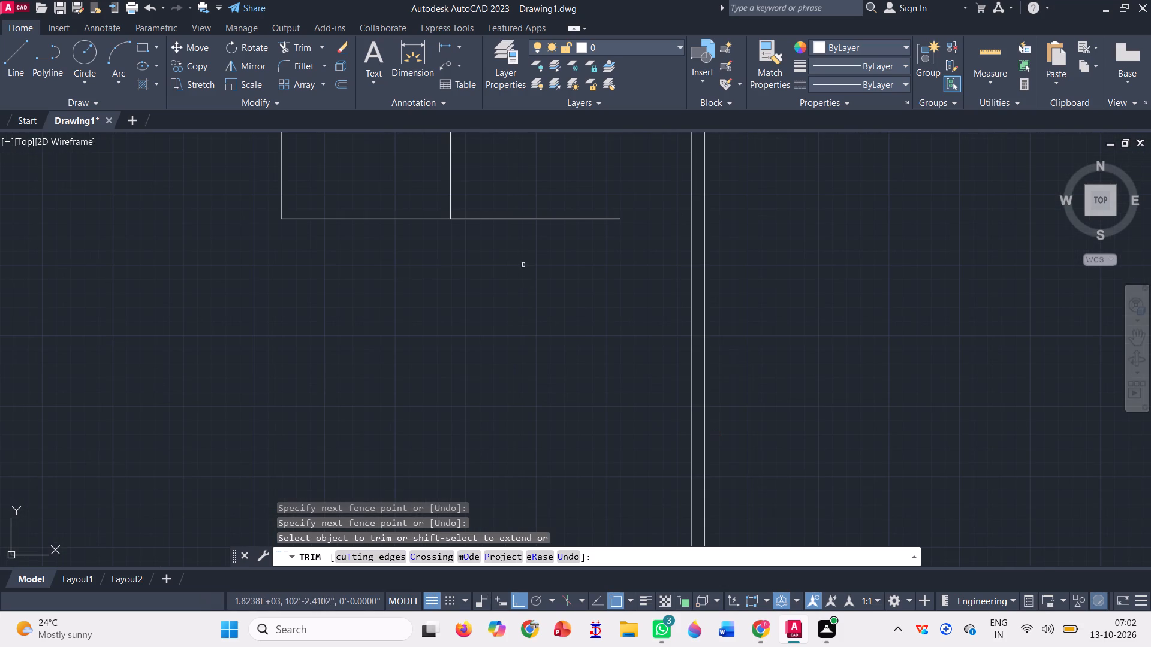
left_click(523, 259)
left_click(514, 168)
scroll(447, 341, "down", 3)
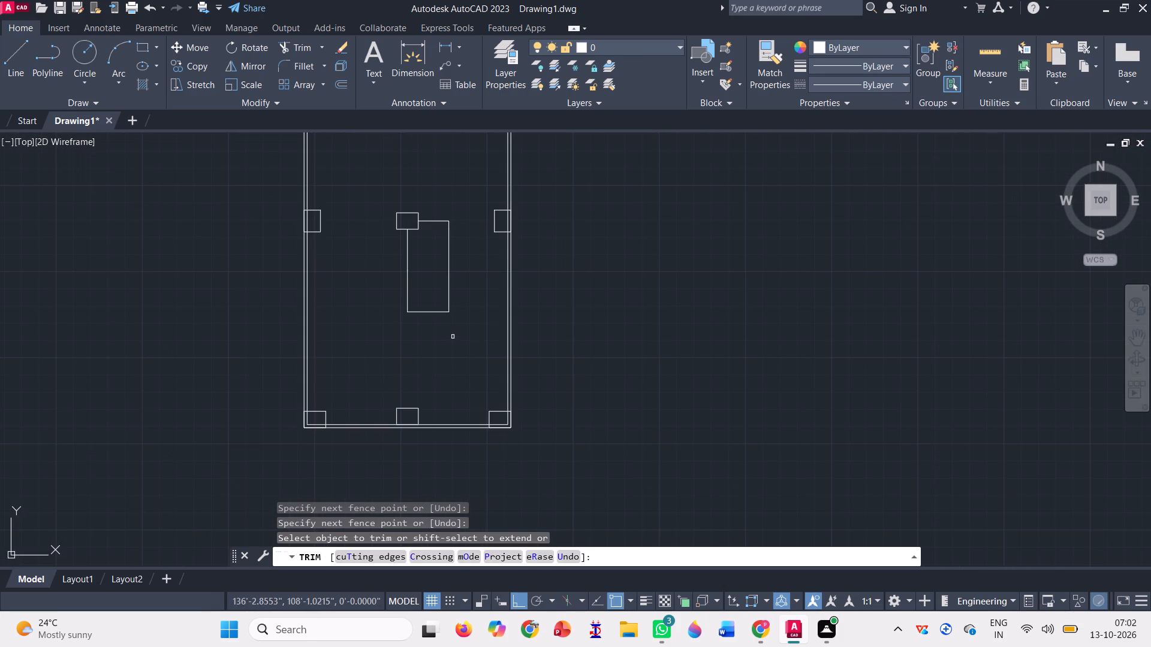
scroll(460, 346, "down", 1)
key("Escape")
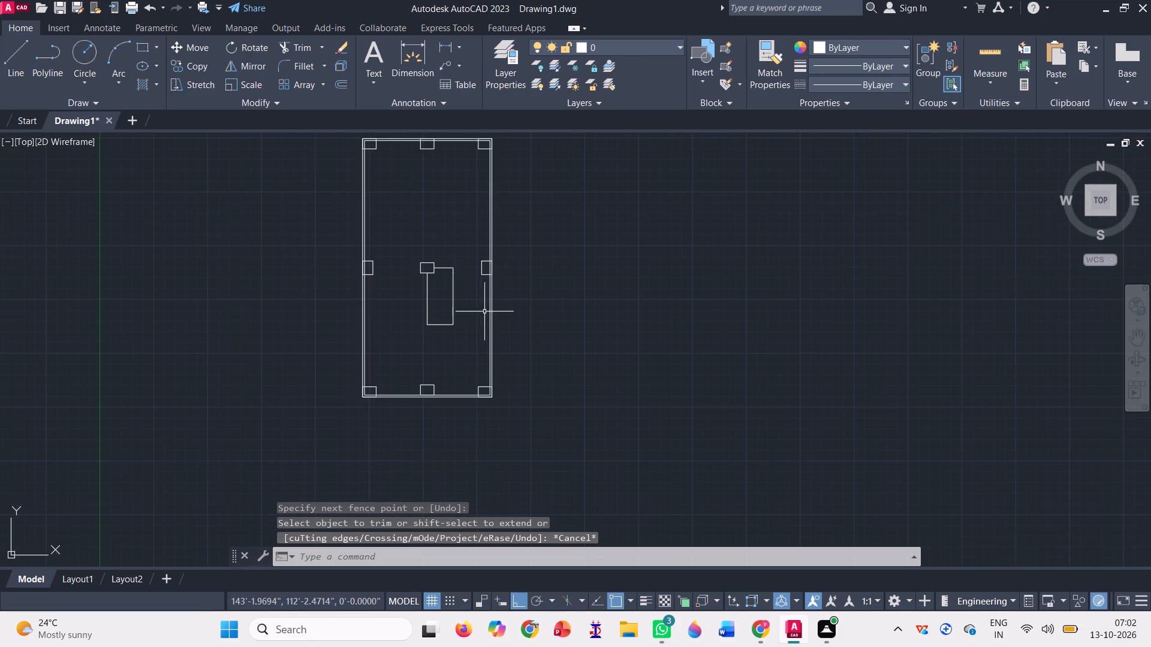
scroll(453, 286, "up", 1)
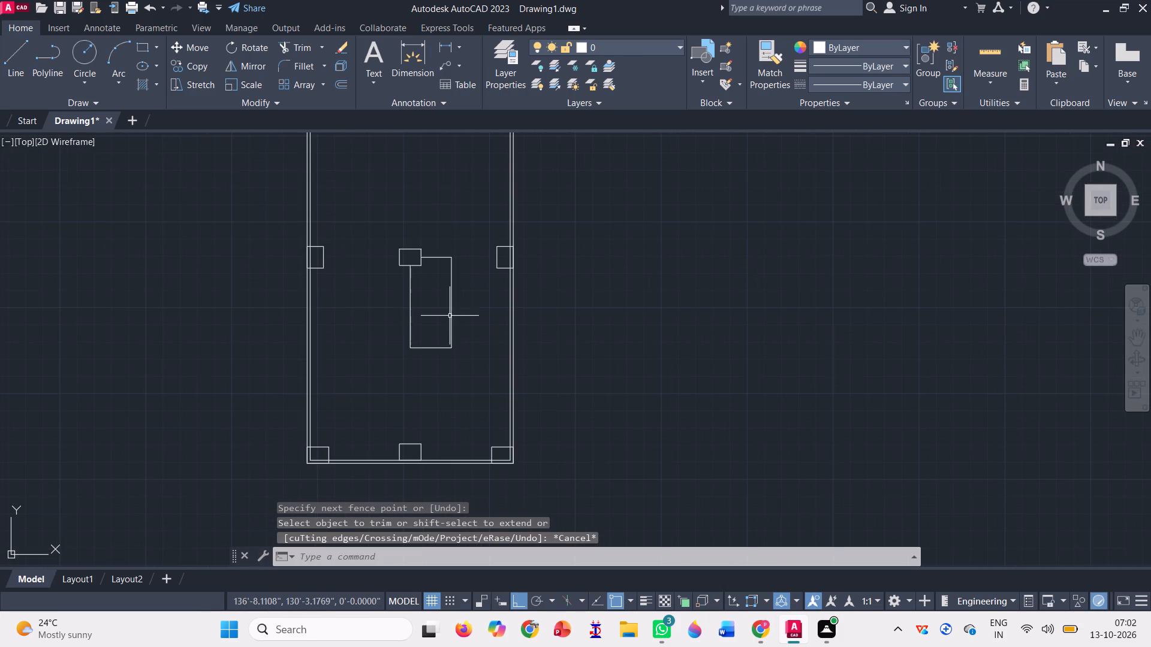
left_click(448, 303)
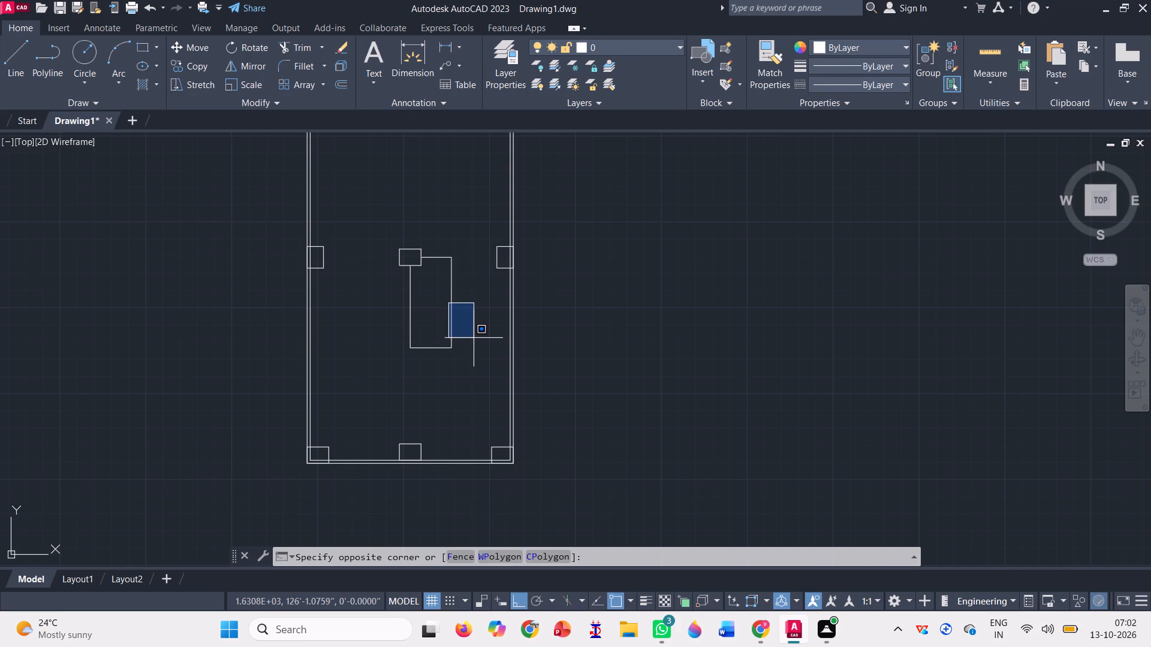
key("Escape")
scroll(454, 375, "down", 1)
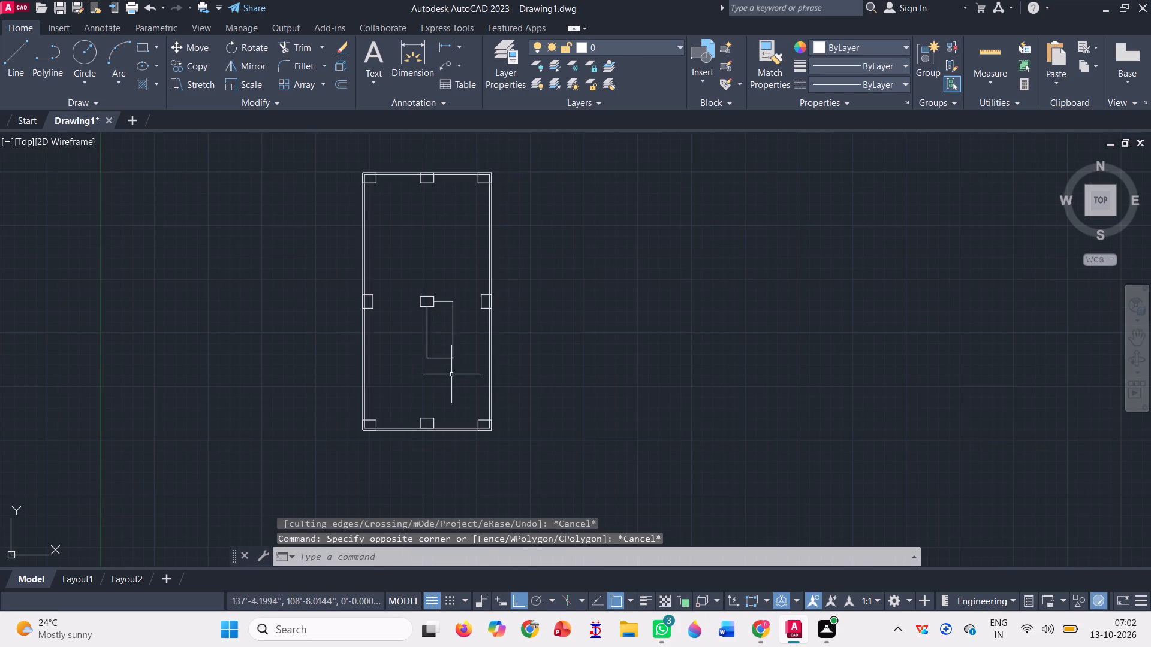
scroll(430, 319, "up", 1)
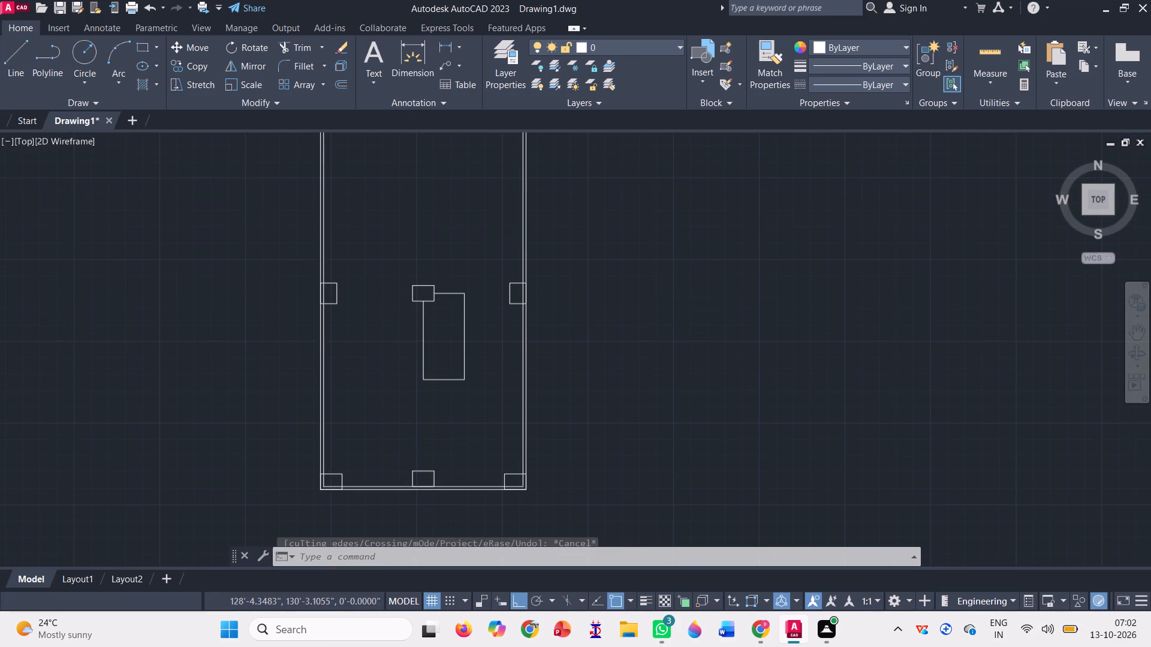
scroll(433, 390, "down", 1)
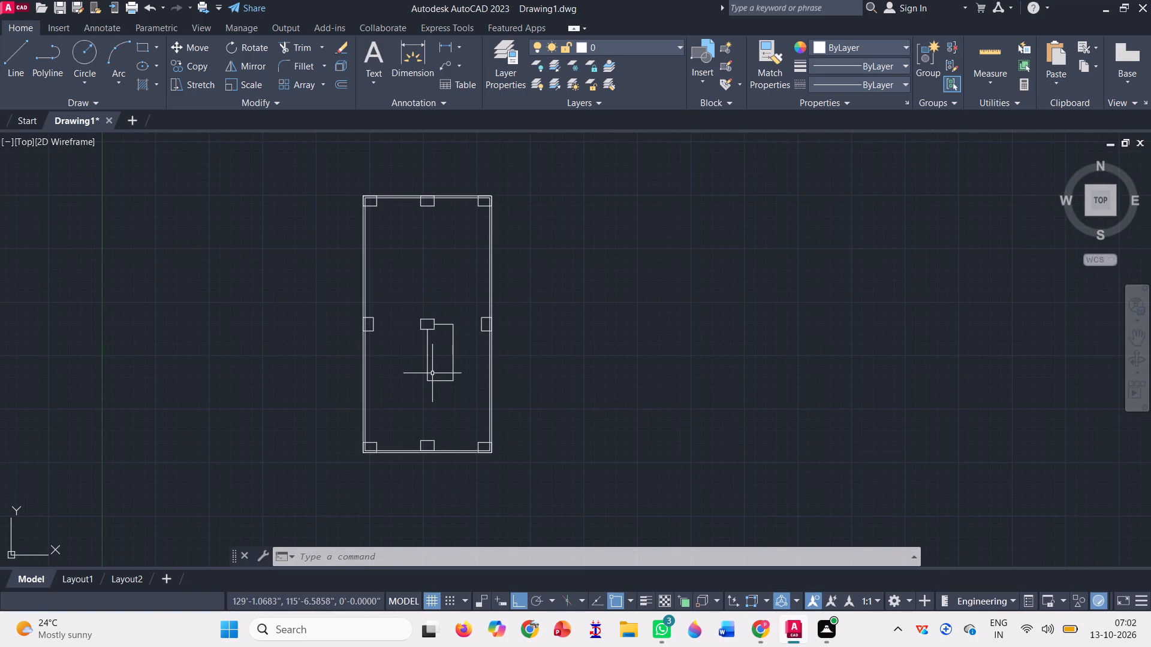
Draw lines from the upper-left column's right edge along the inner top wall, about 8'-8" down, and left to the inner wall.
left_click(12, 55)
scroll(364, 197, "up", 3)
scroll(425, 202, "up", 2)
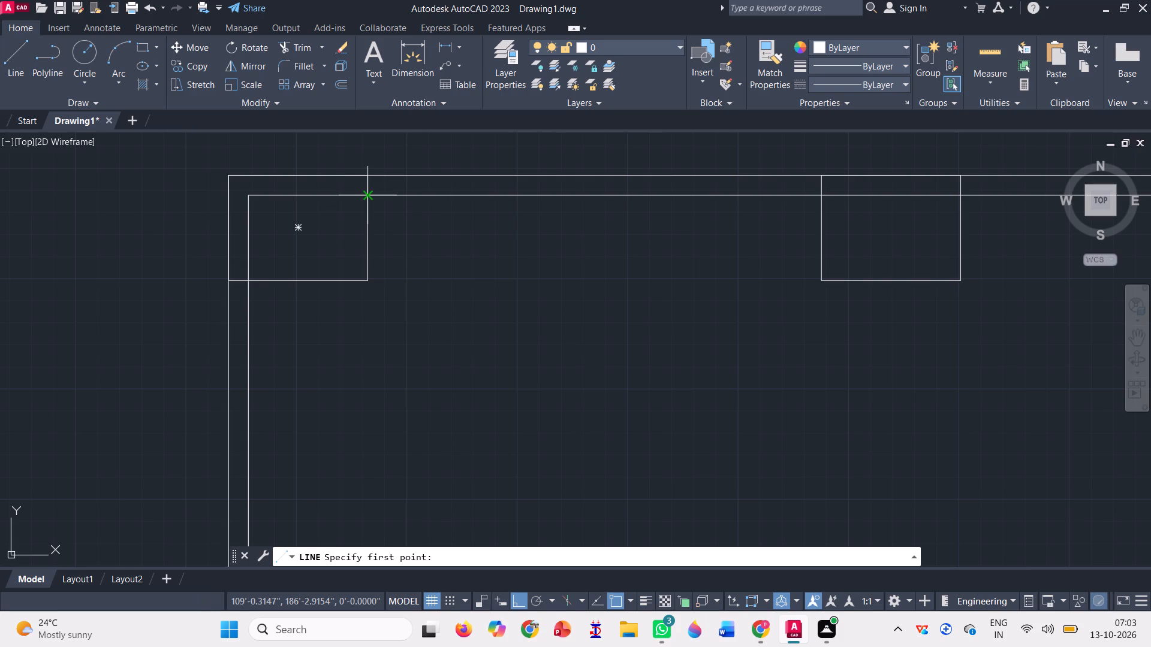
left_click(370, 196)
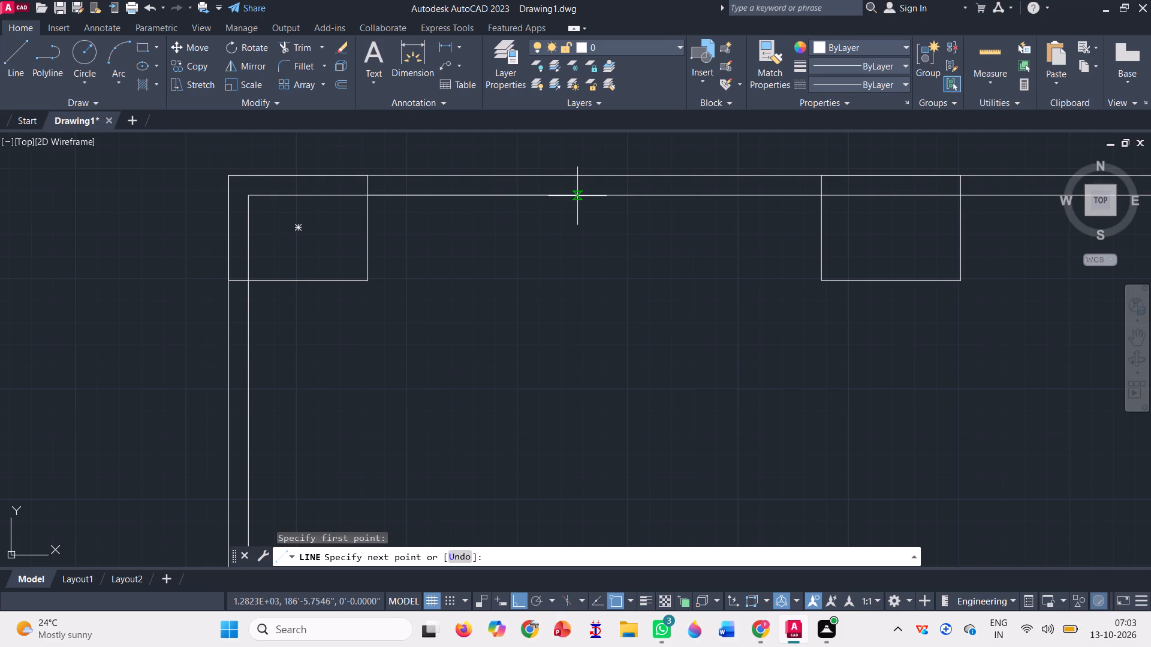
scroll(501, 205, "down", 3)
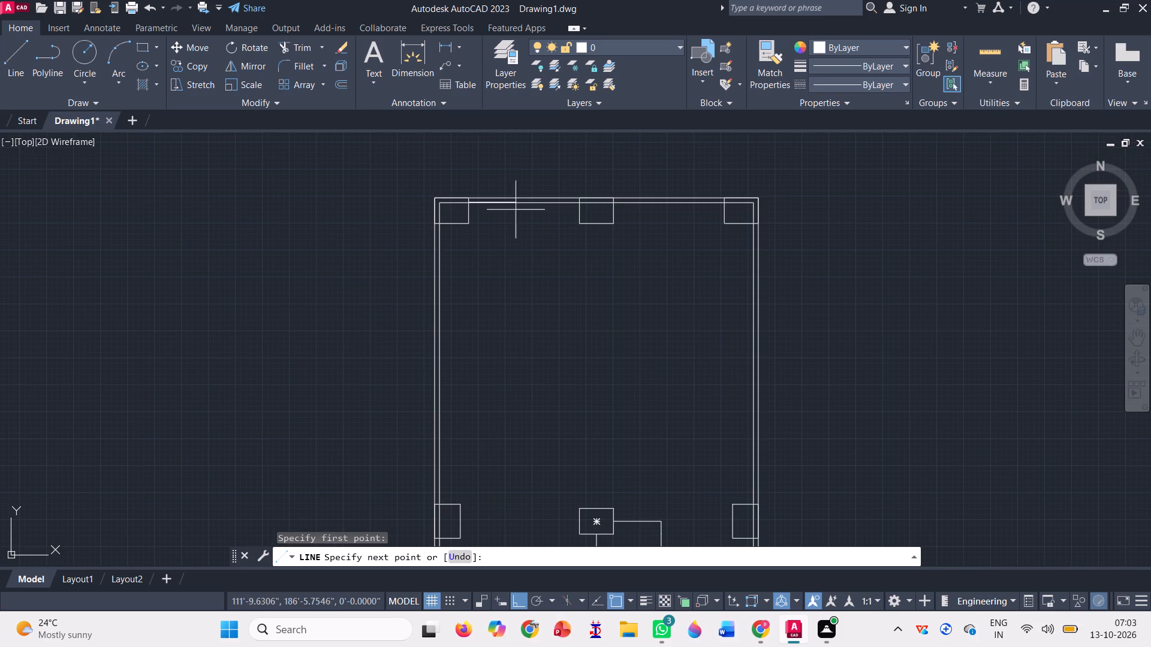
left_click(519, 205)
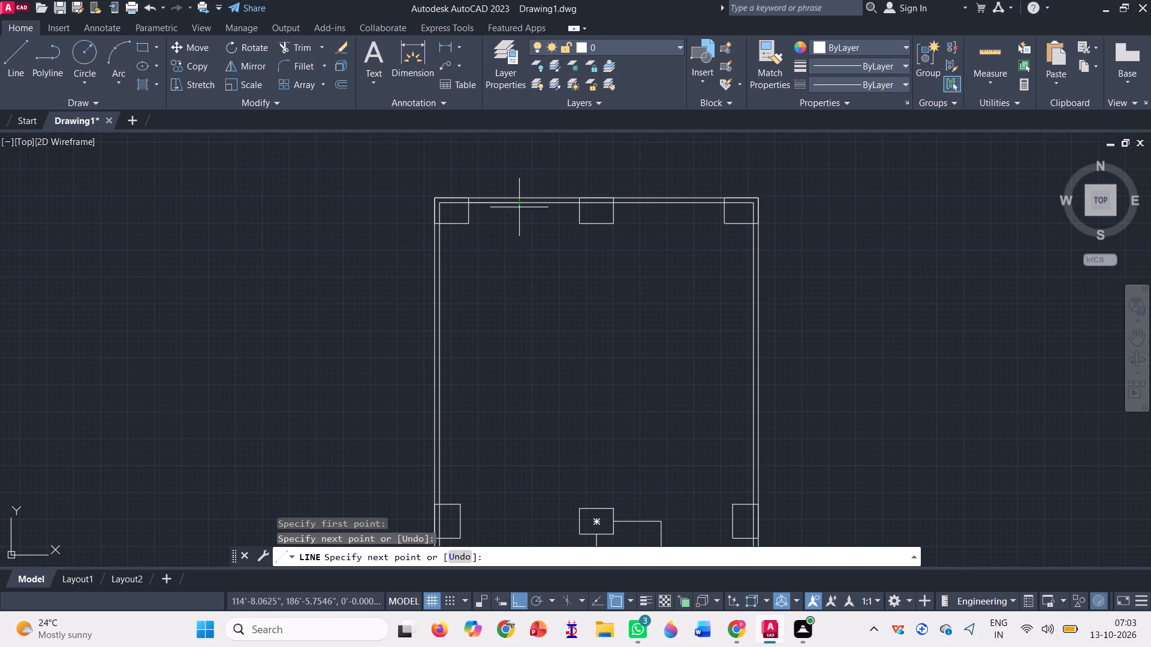
left_click(520, 259)
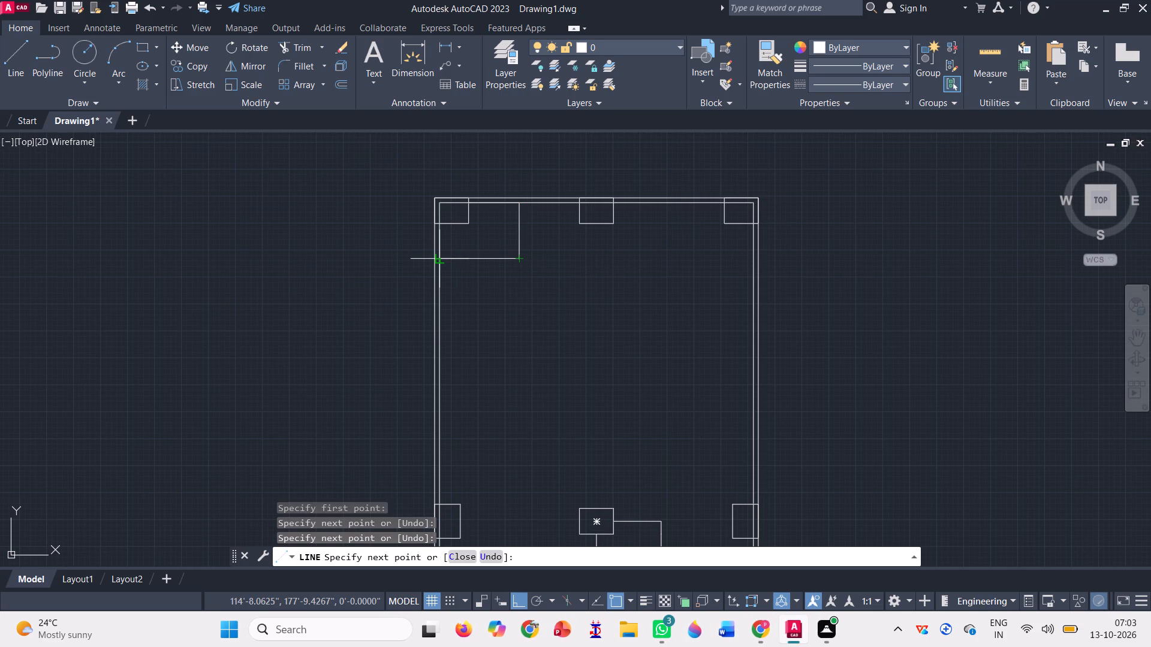
left_click(443, 258)
key("space")
scroll(479, 280, "down", 1)
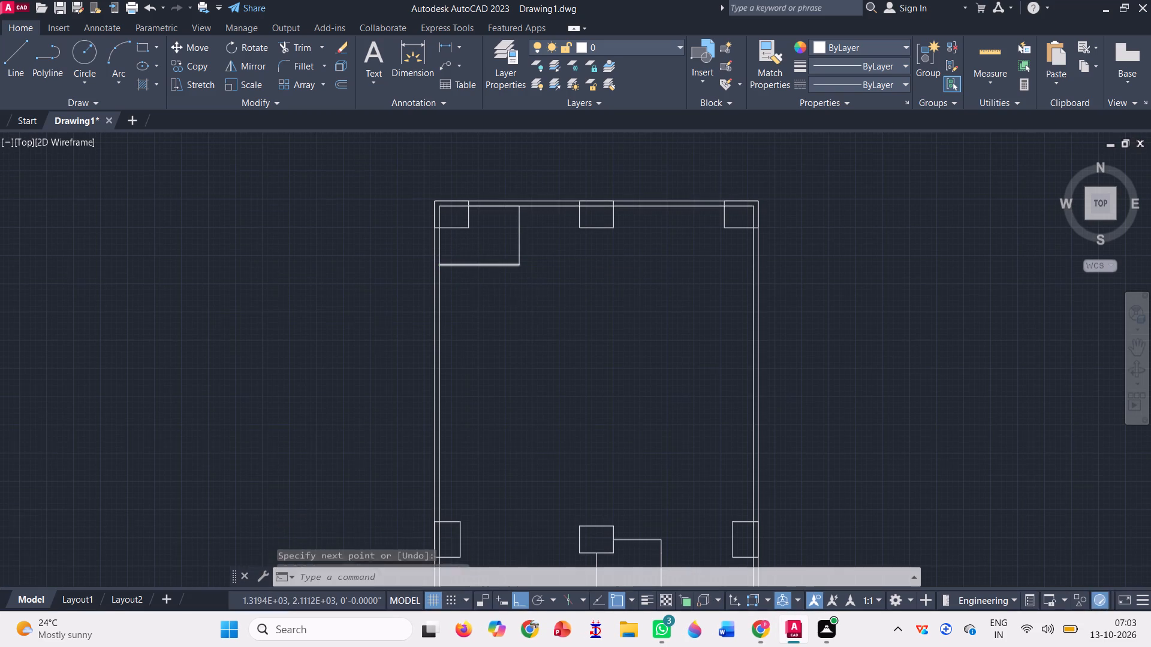
Delete the line lying over the inner top wall between the upper-left column and the new room's right side.
scroll(495, 229, "up", 2)
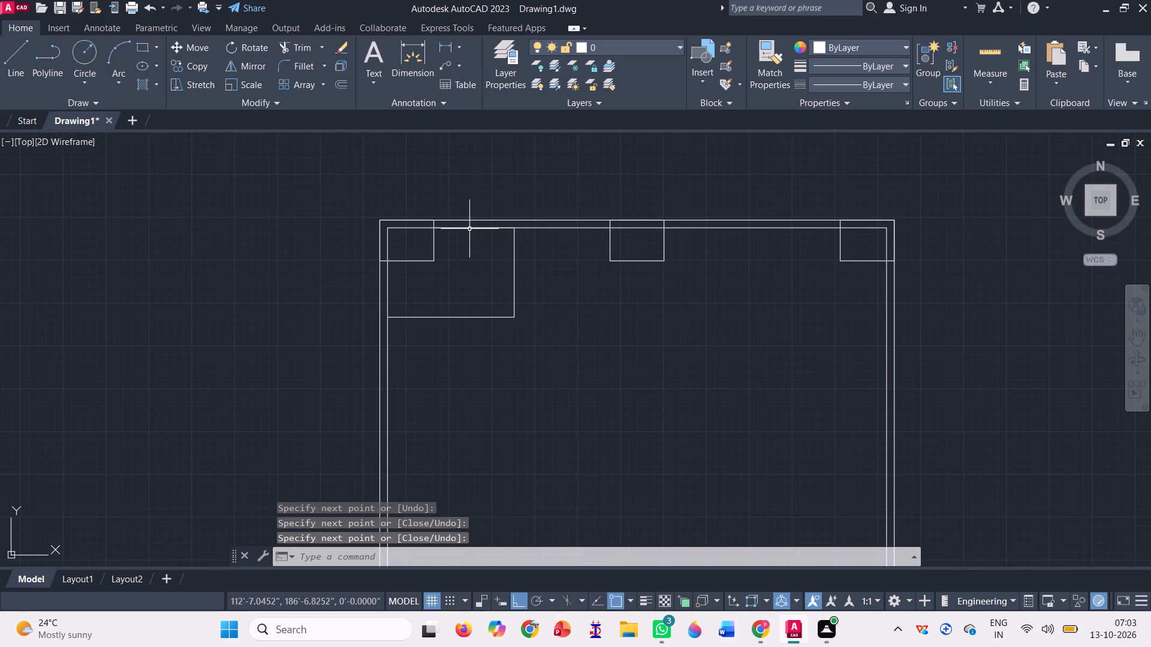
left_click(465, 229)
key("Delete")
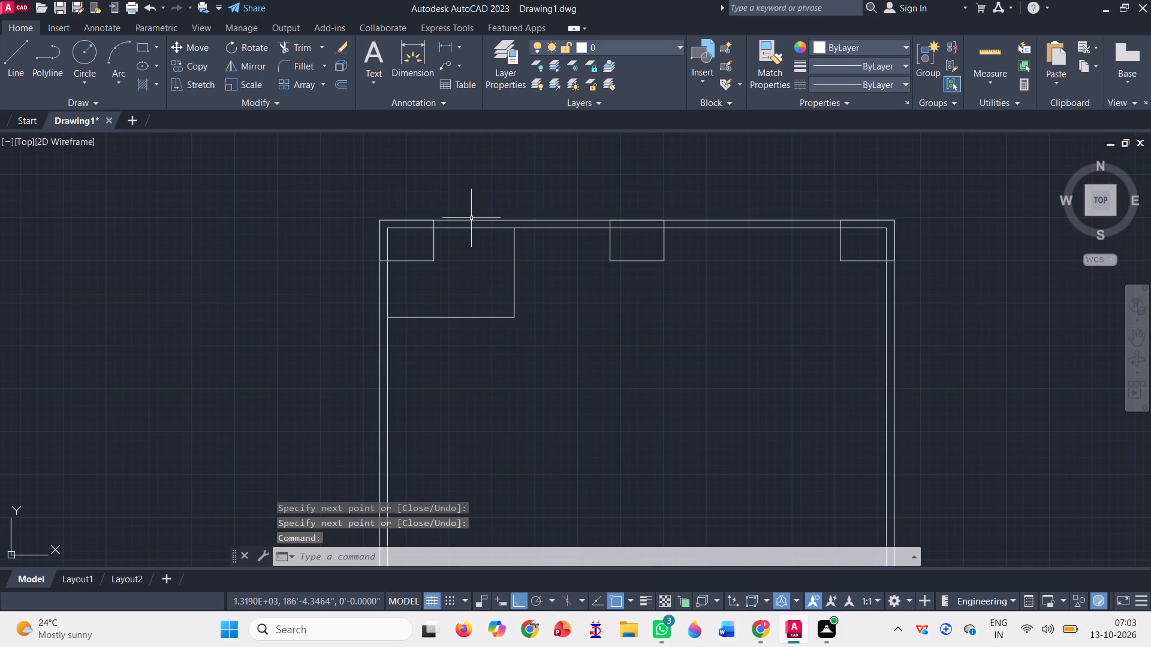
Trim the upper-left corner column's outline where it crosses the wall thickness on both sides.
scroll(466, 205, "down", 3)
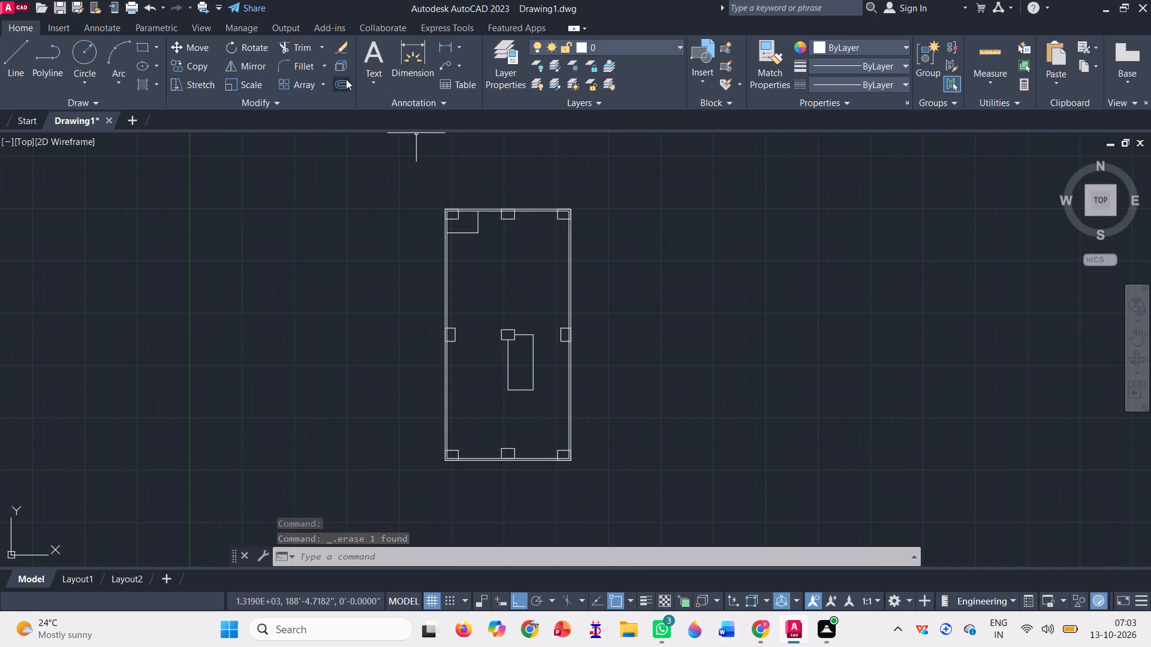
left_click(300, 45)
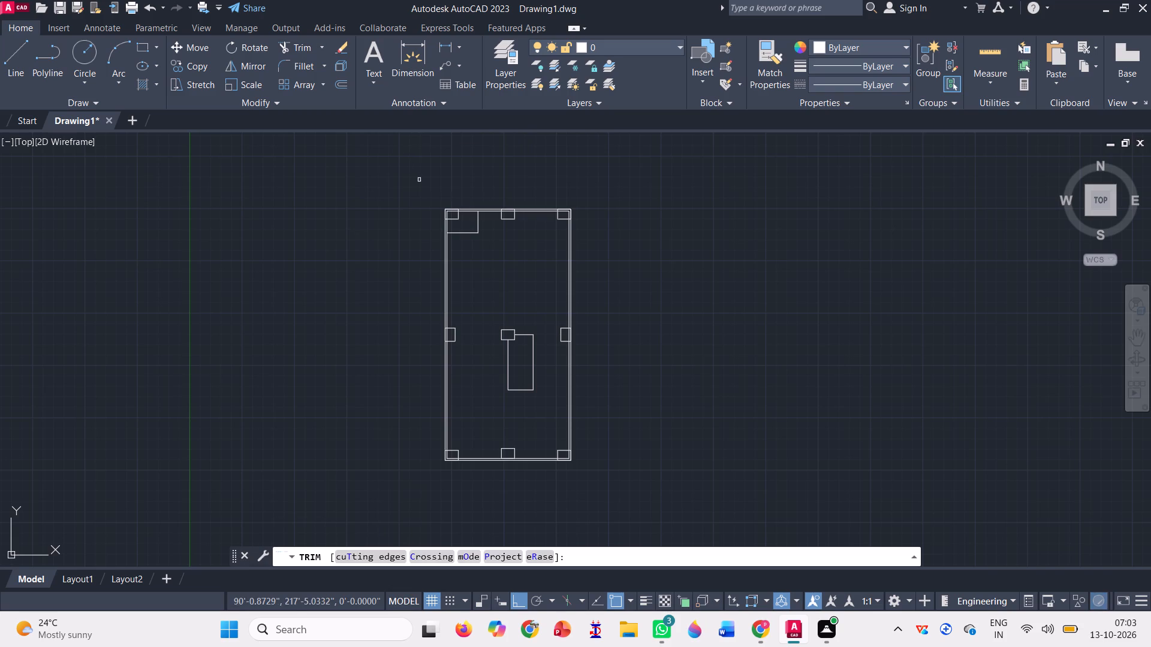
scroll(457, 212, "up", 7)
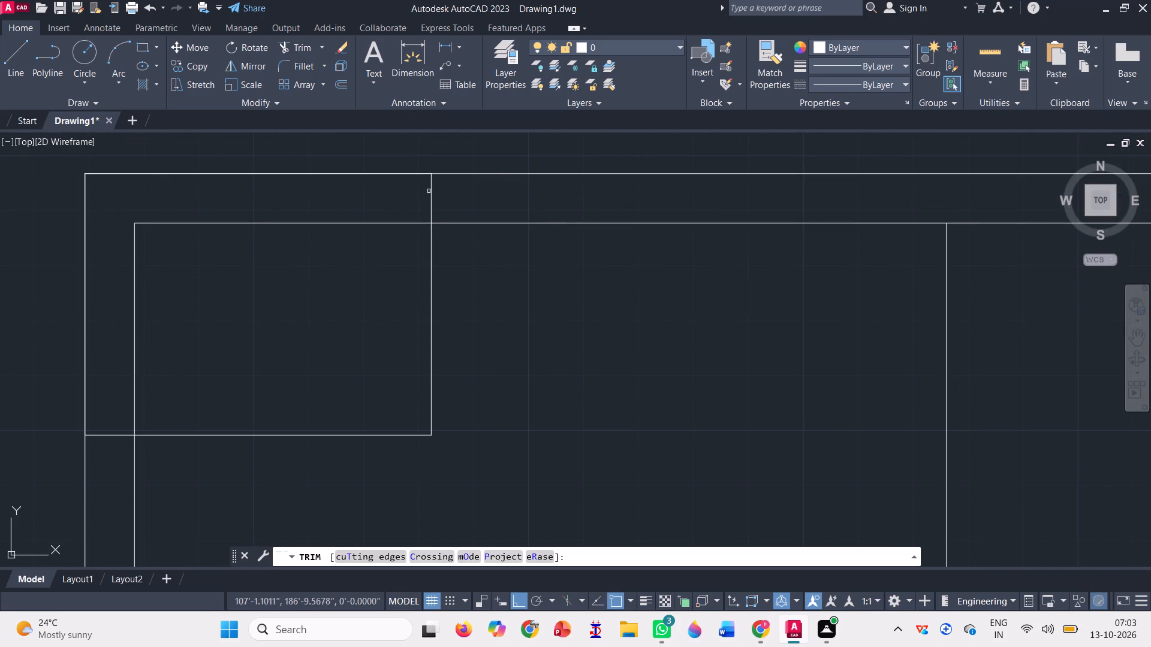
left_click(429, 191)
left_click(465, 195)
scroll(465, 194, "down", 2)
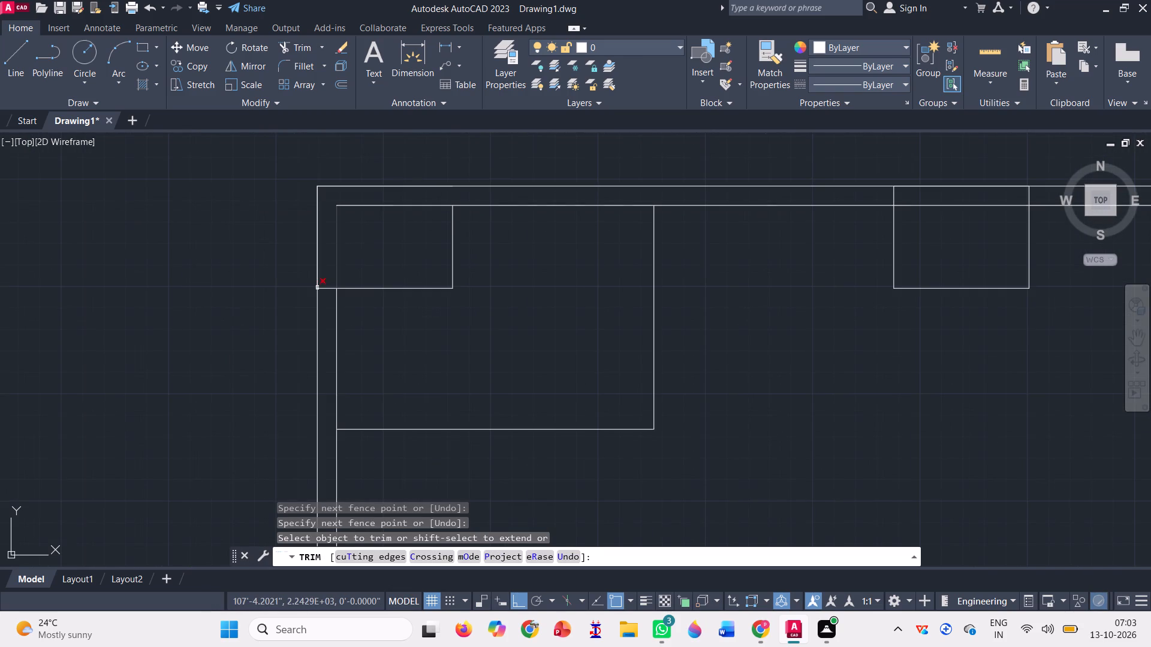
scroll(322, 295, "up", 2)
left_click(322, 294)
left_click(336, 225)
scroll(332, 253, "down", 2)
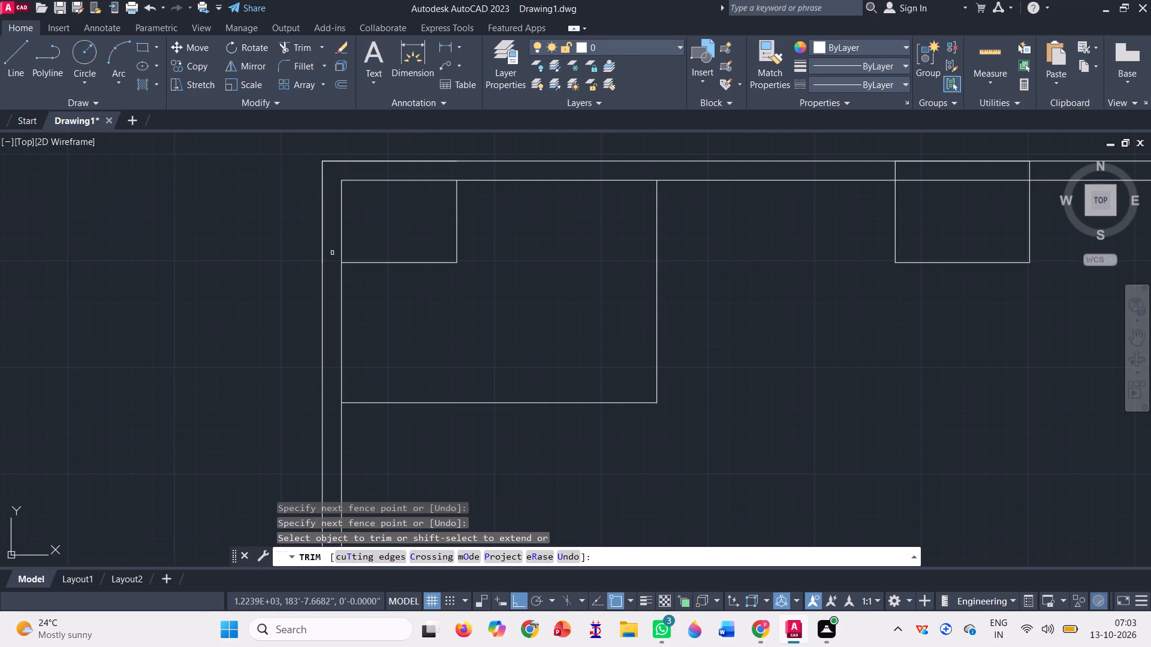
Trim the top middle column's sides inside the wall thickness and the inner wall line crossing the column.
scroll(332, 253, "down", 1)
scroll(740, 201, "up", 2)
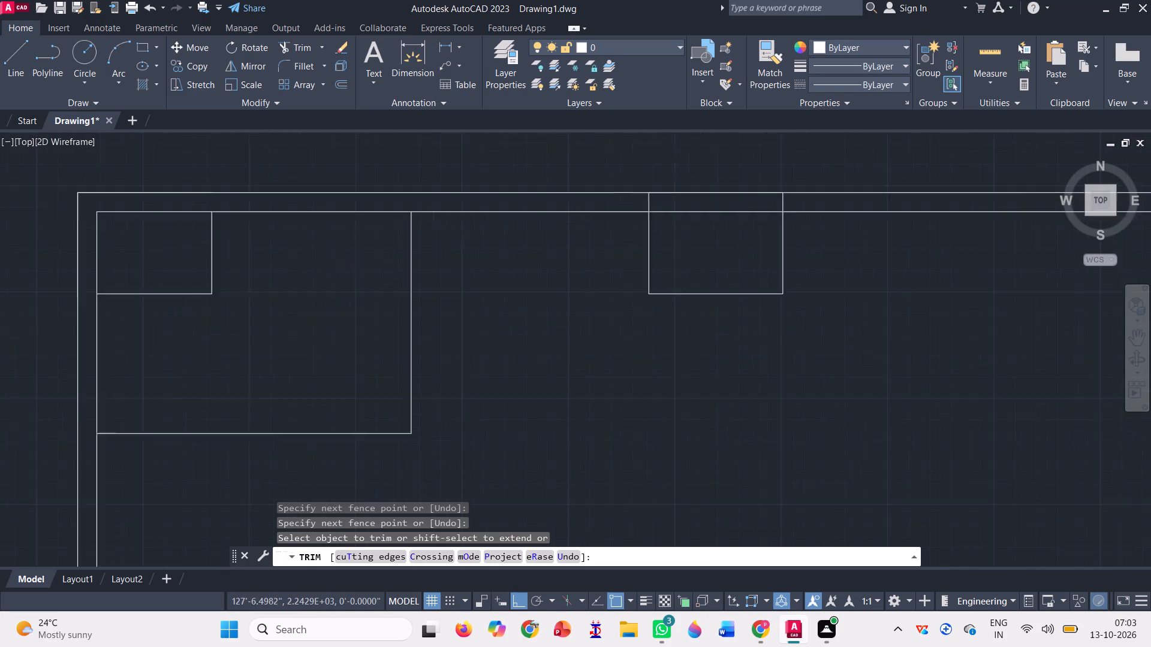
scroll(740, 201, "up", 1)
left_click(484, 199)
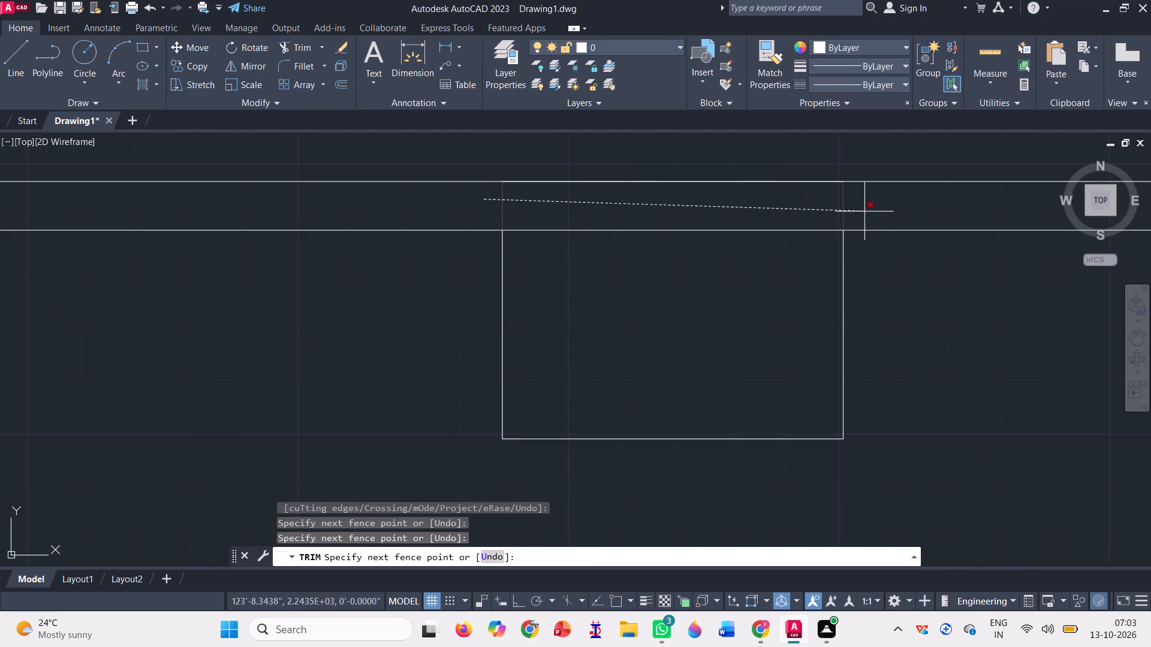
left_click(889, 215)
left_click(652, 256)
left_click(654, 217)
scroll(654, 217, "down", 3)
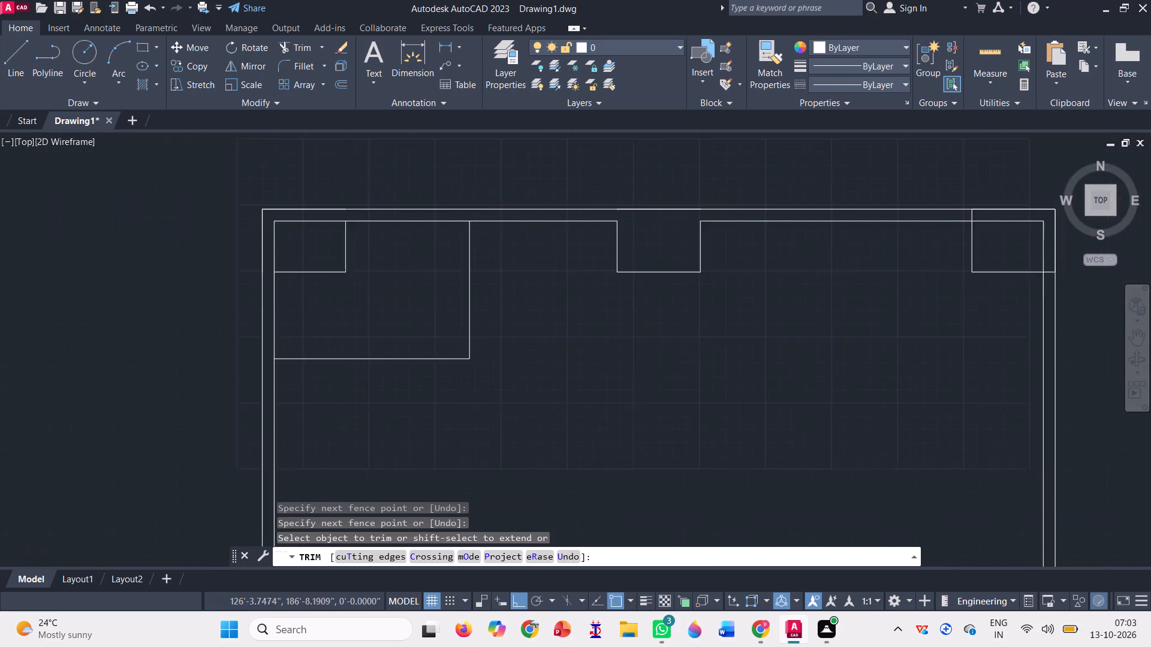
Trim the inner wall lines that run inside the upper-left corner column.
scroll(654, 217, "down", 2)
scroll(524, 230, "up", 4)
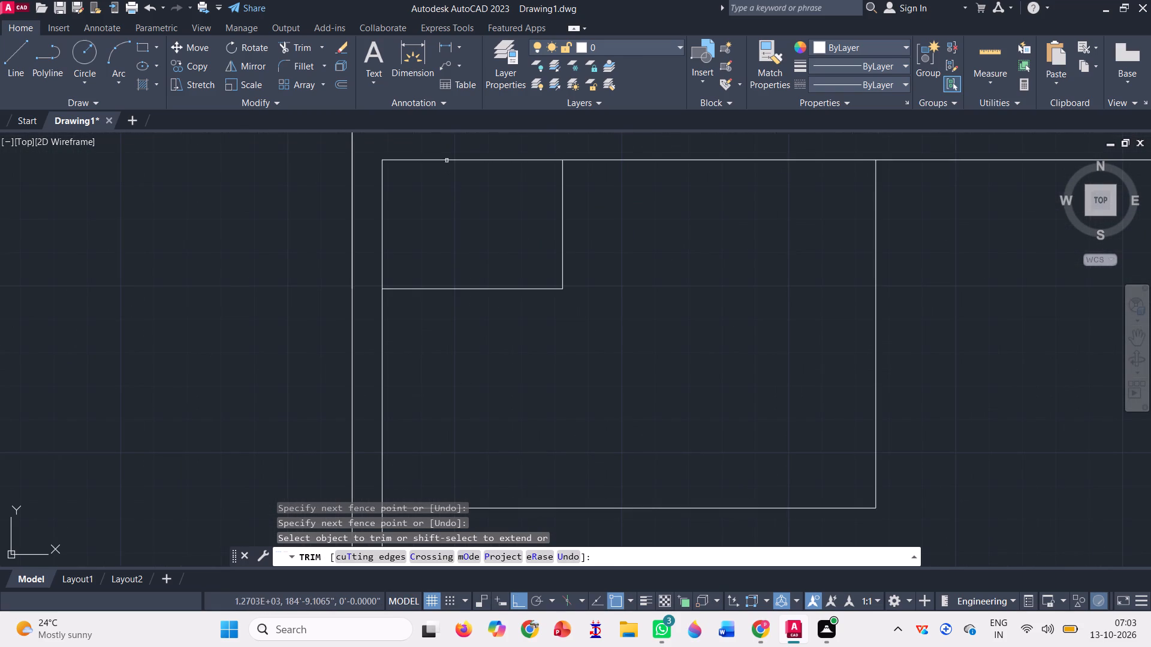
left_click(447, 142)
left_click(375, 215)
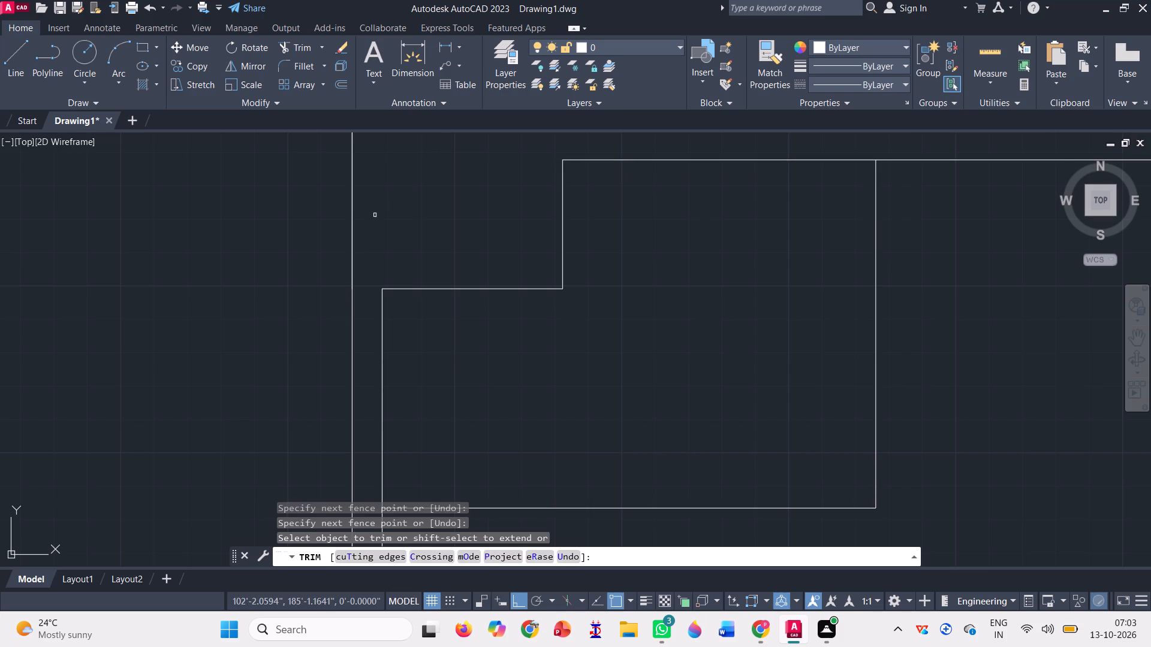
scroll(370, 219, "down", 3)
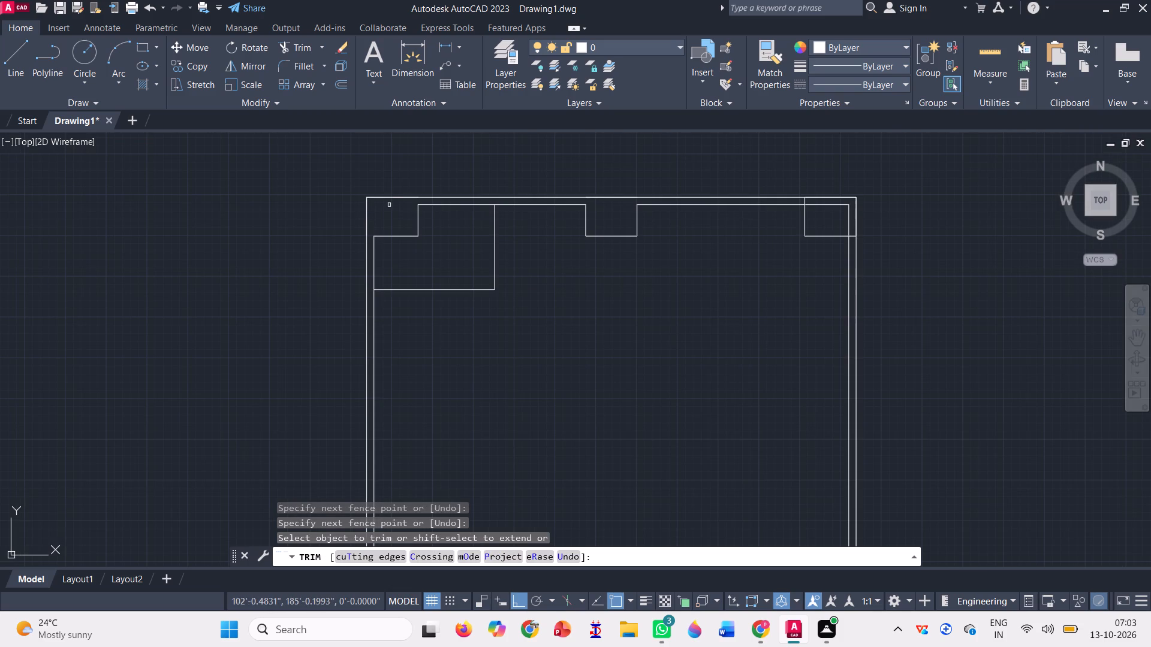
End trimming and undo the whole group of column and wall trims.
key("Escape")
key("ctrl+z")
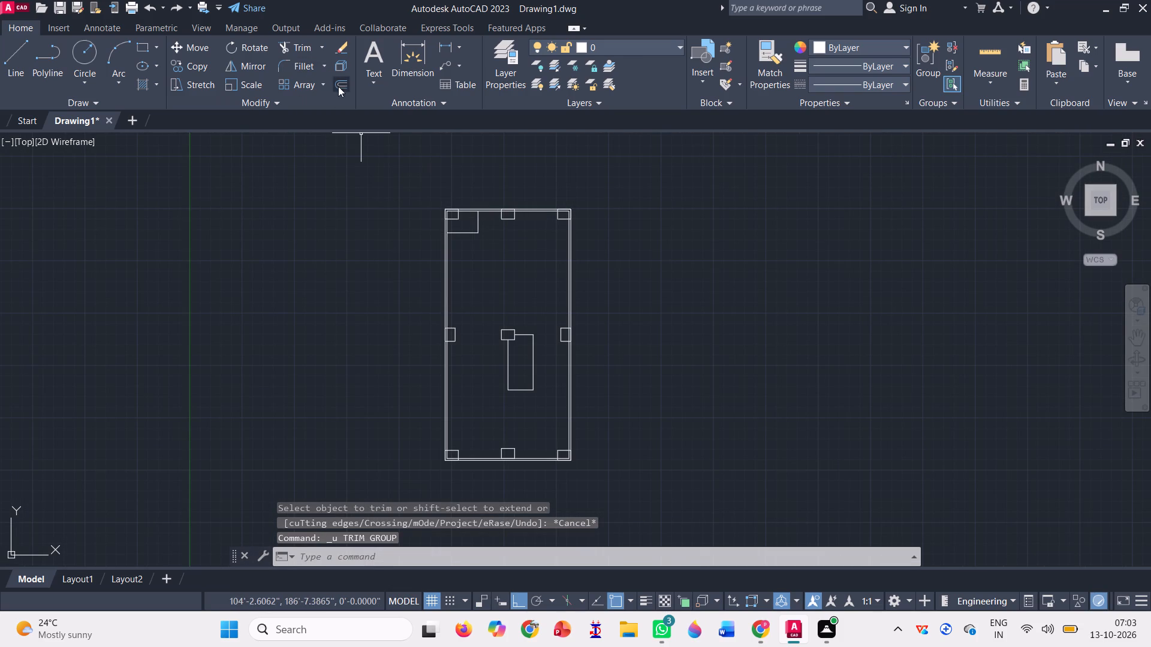
Join the vertical and horizontal lines of the upper-left corner room into one polyline.
left_click(484, 238)
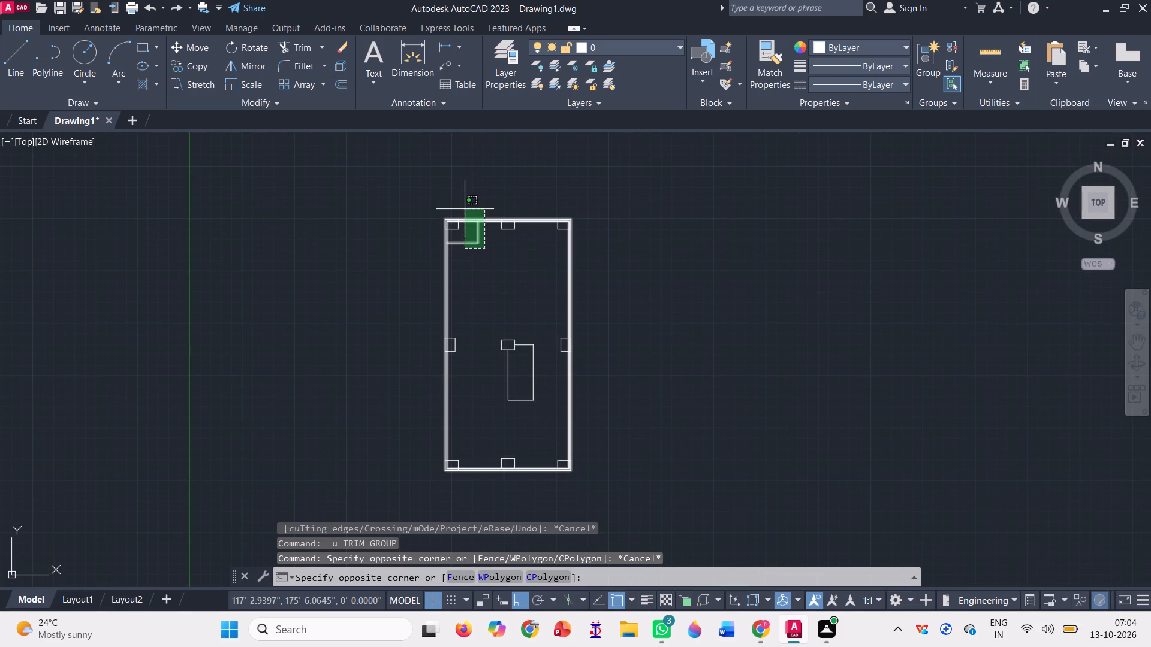
left_click(465, 231)
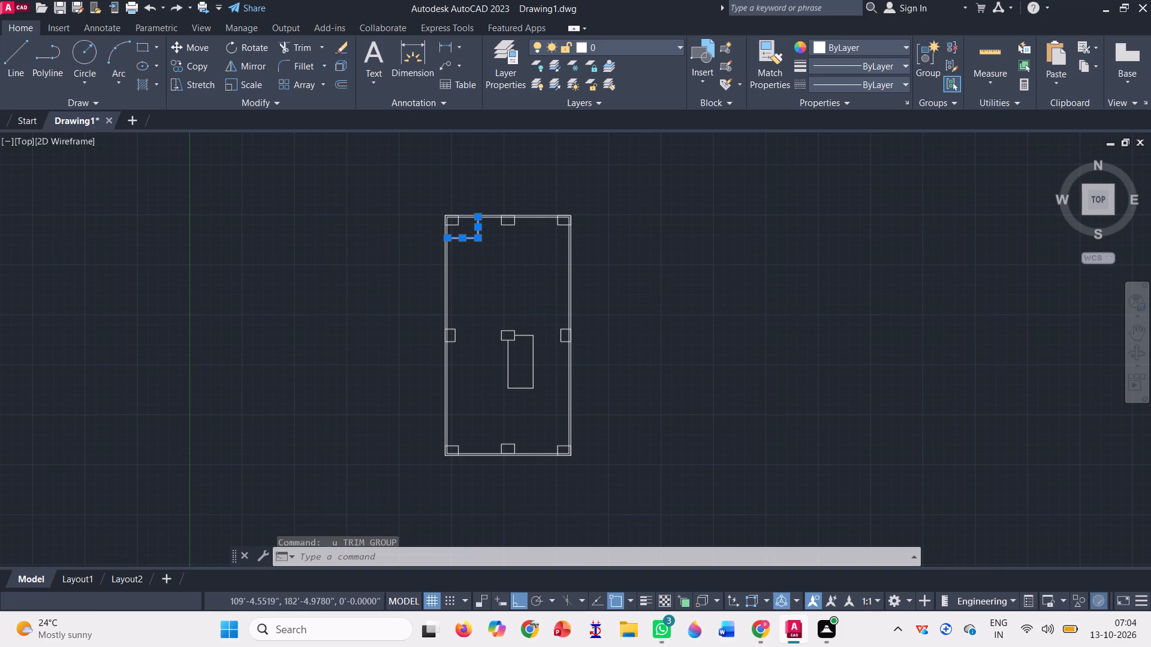
key("j")
key("Return")
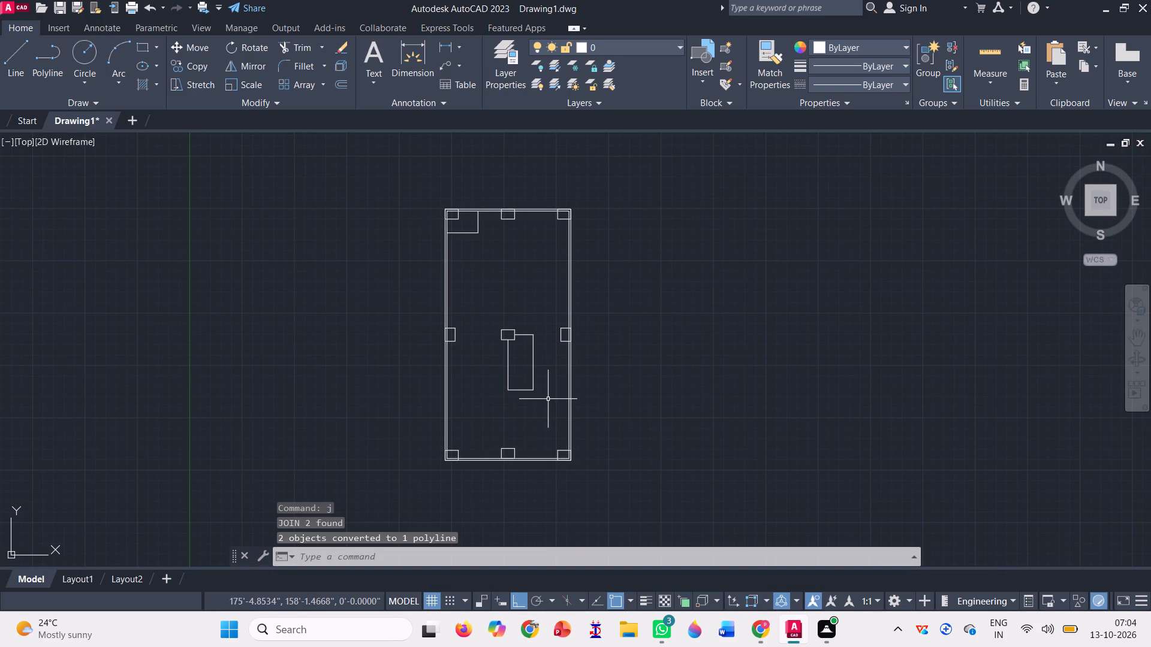
Join all the lines of the room outline beside the centre column into one polyline.
left_click(548, 399)
left_click(487, 356)
scroll(521, 352, "up", 3)
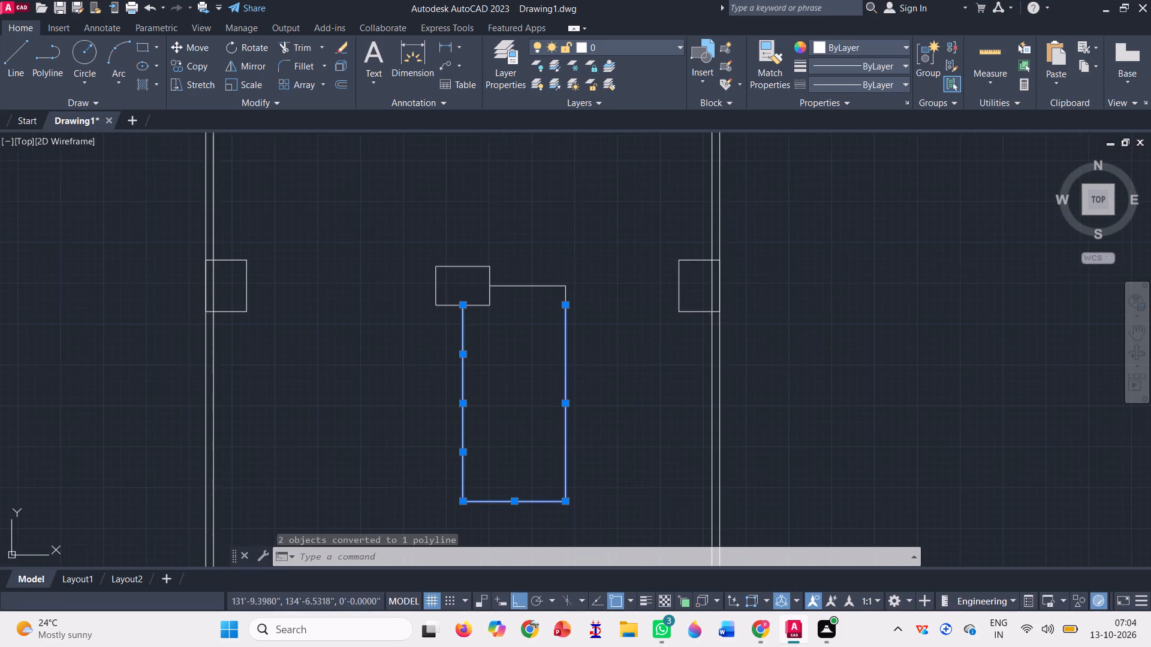
scroll(525, 336, "up", 3)
left_click(656, 226)
left_click(570, 179)
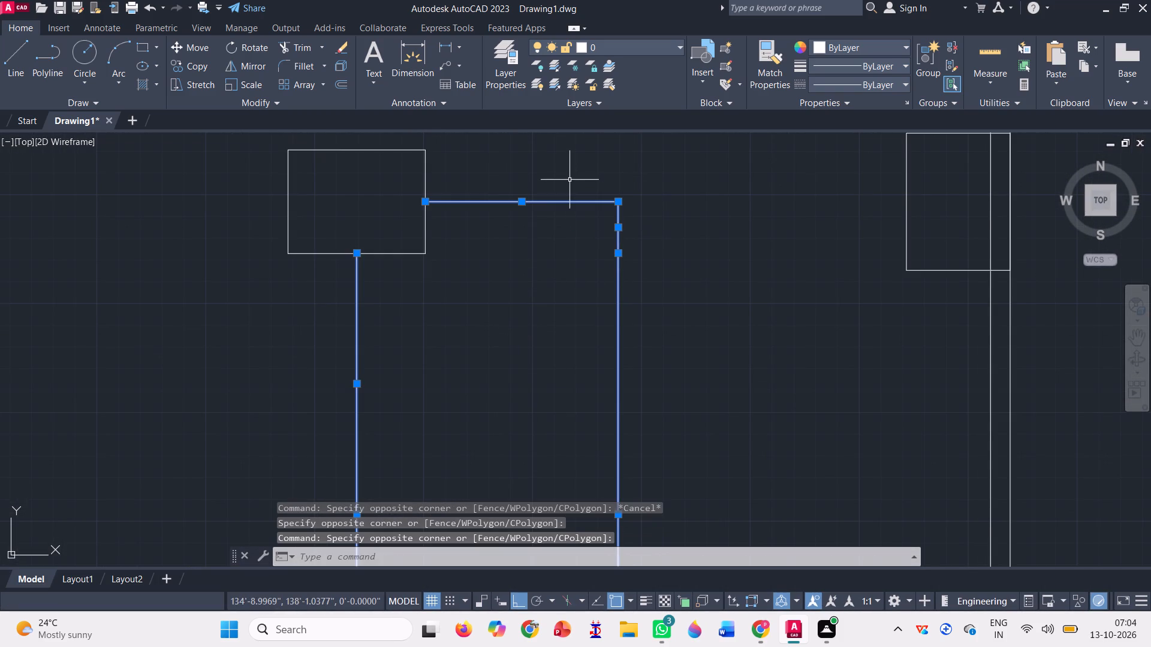
key("j")
key("Return")
Offset the upper-left corner room polyline and the centre room polyline outward by 0'4".
scroll(596, 263, "down", 1)
scroll(504, 331, "down", 1)
left_click(338, 87)
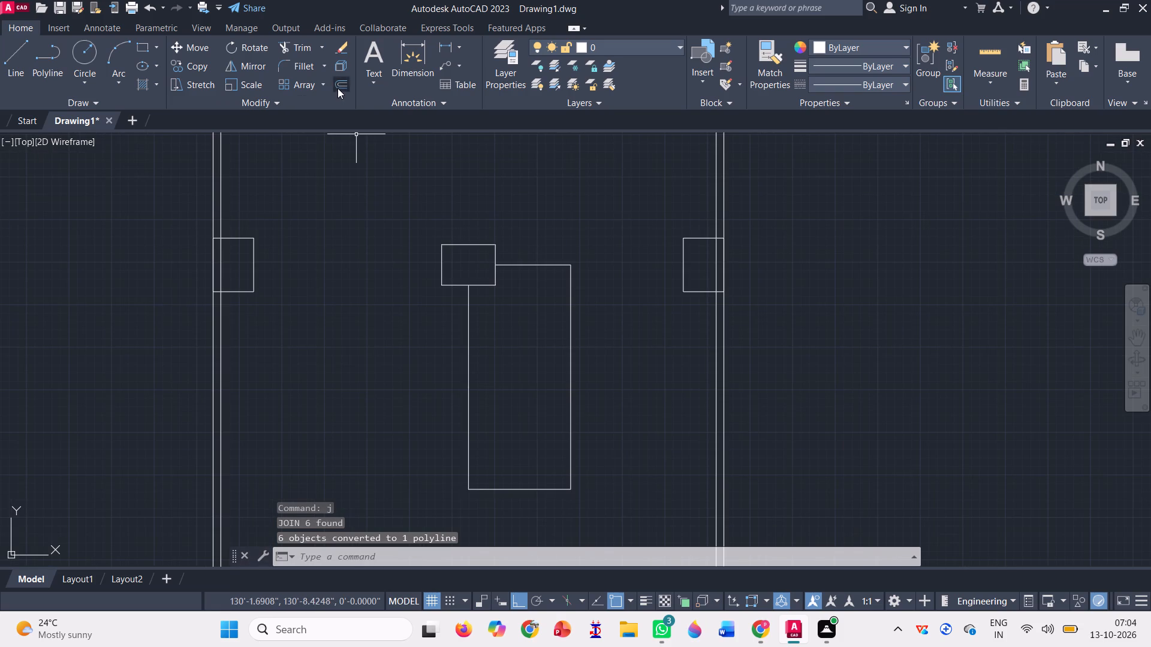
scroll(555, 391, "down", 1)
scroll(529, 347, "down", 1)
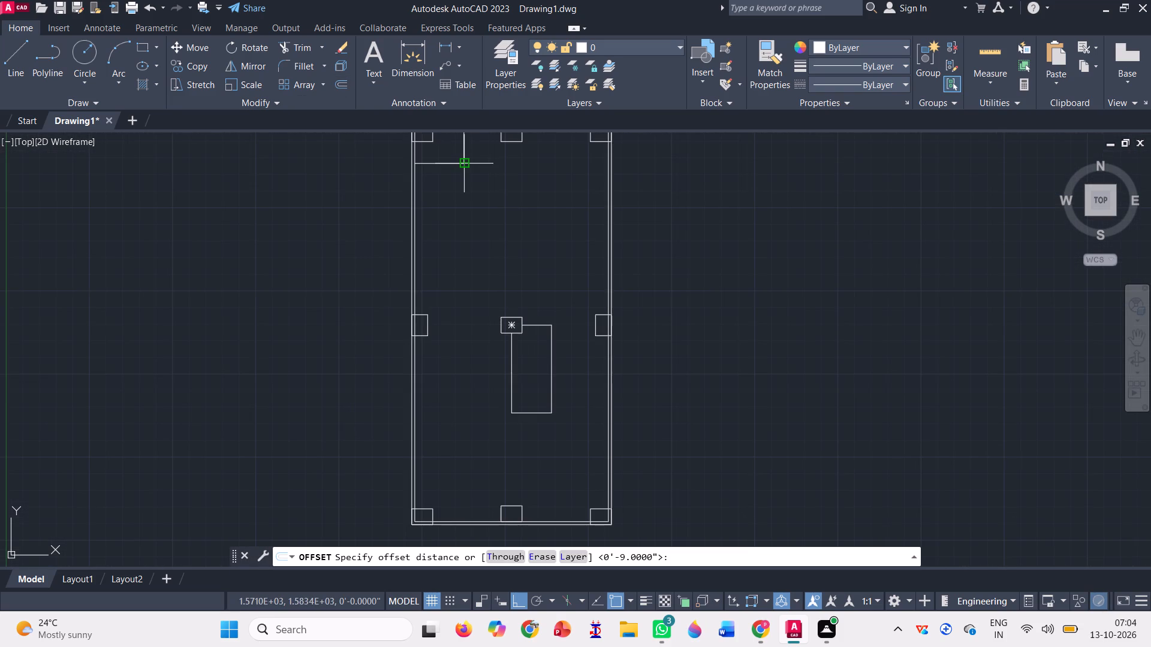
type("0'4\"")
key("Return")
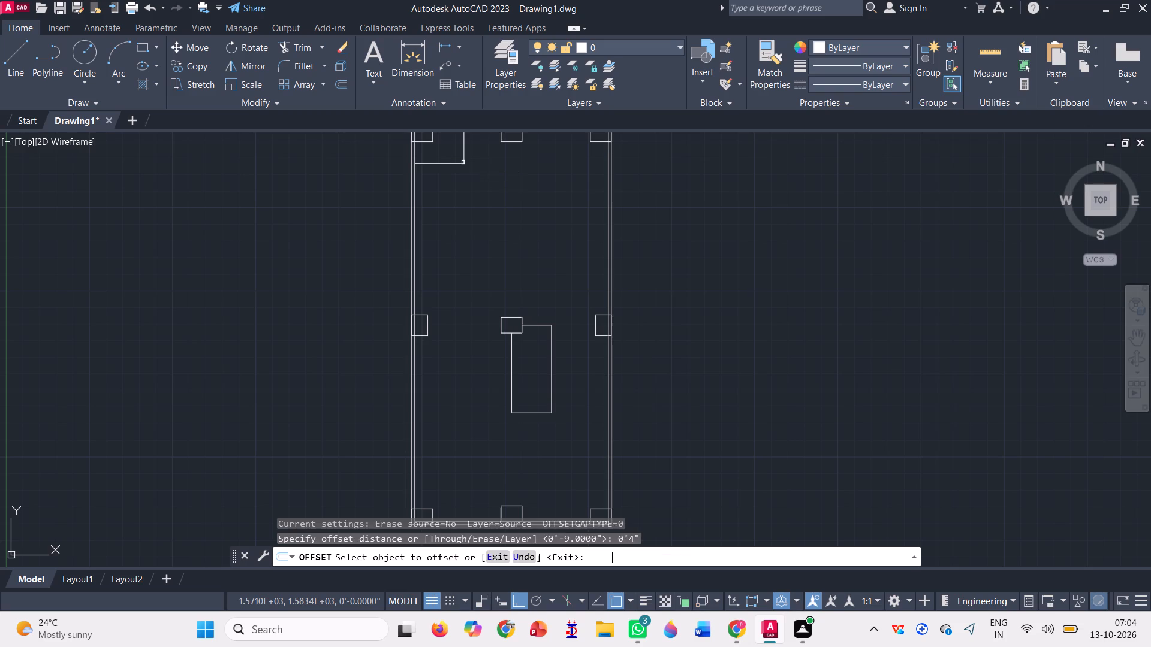
left_click(463, 162)
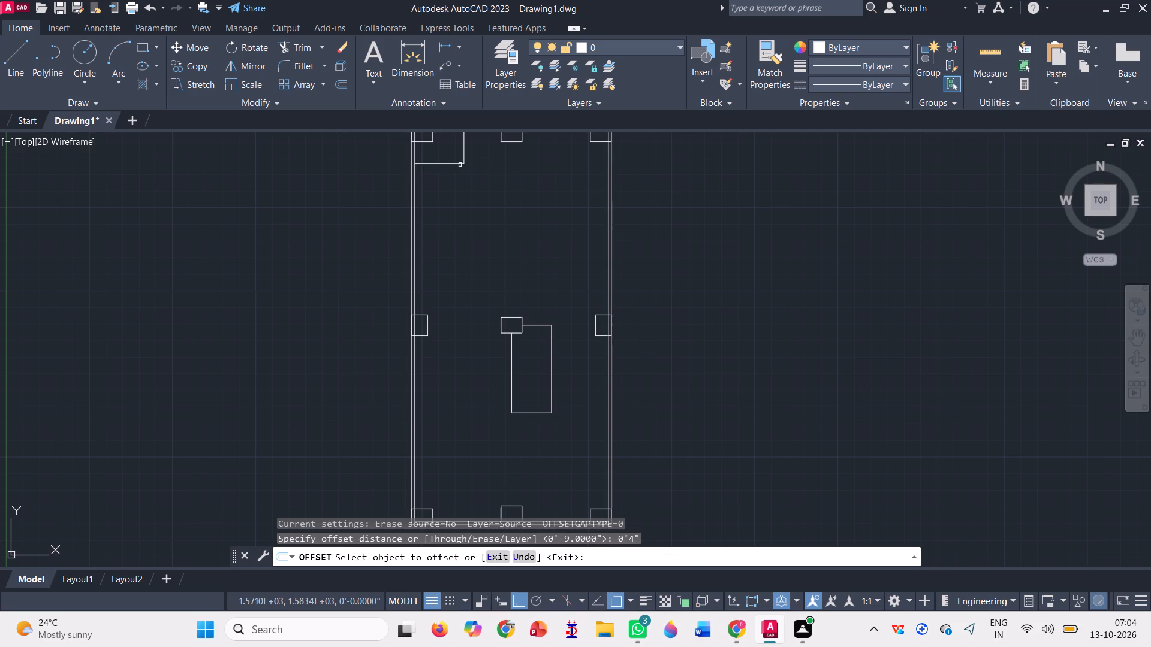
left_click(459, 162)
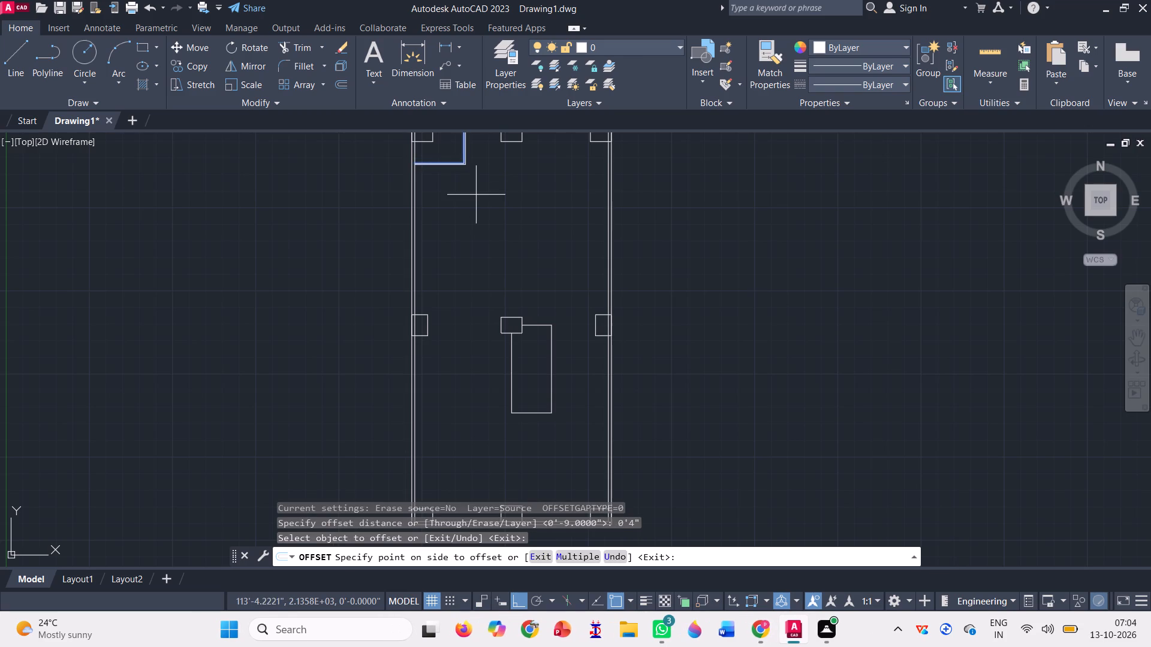
left_click(476, 194)
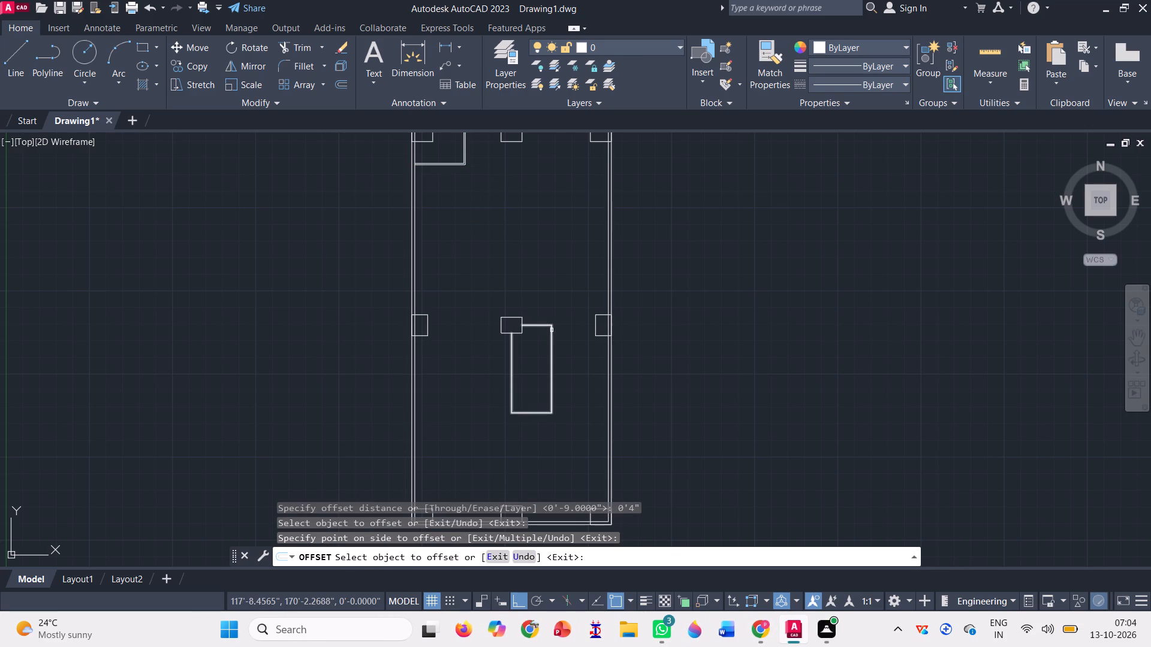
left_click(552, 329)
left_click(568, 307)
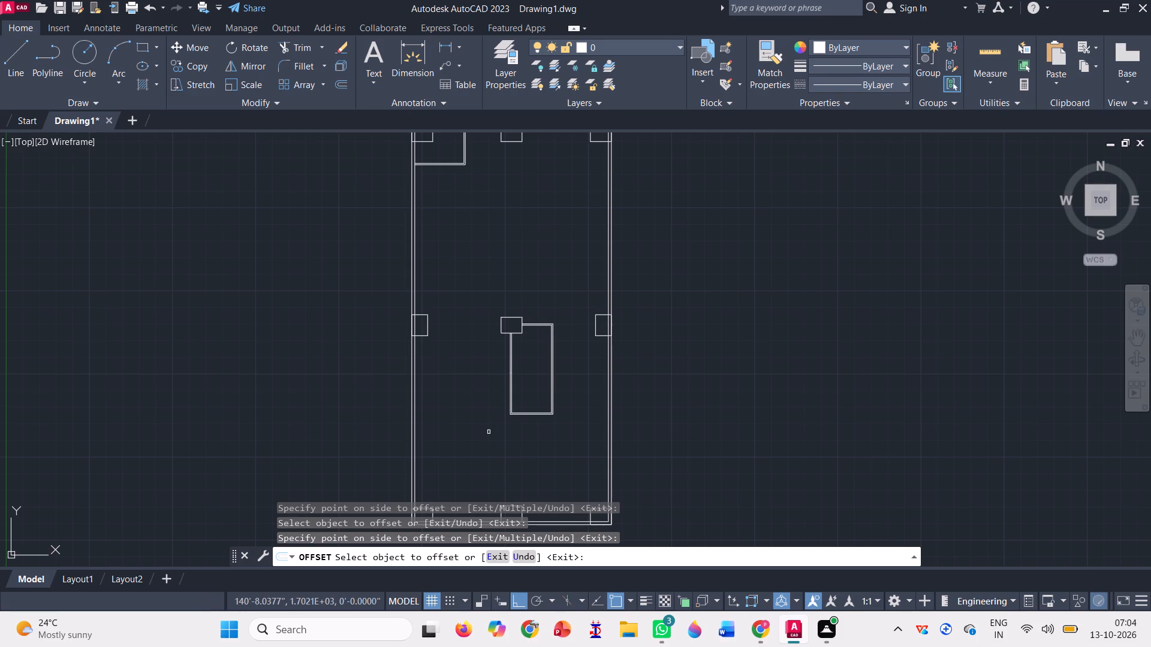
key("Escape")
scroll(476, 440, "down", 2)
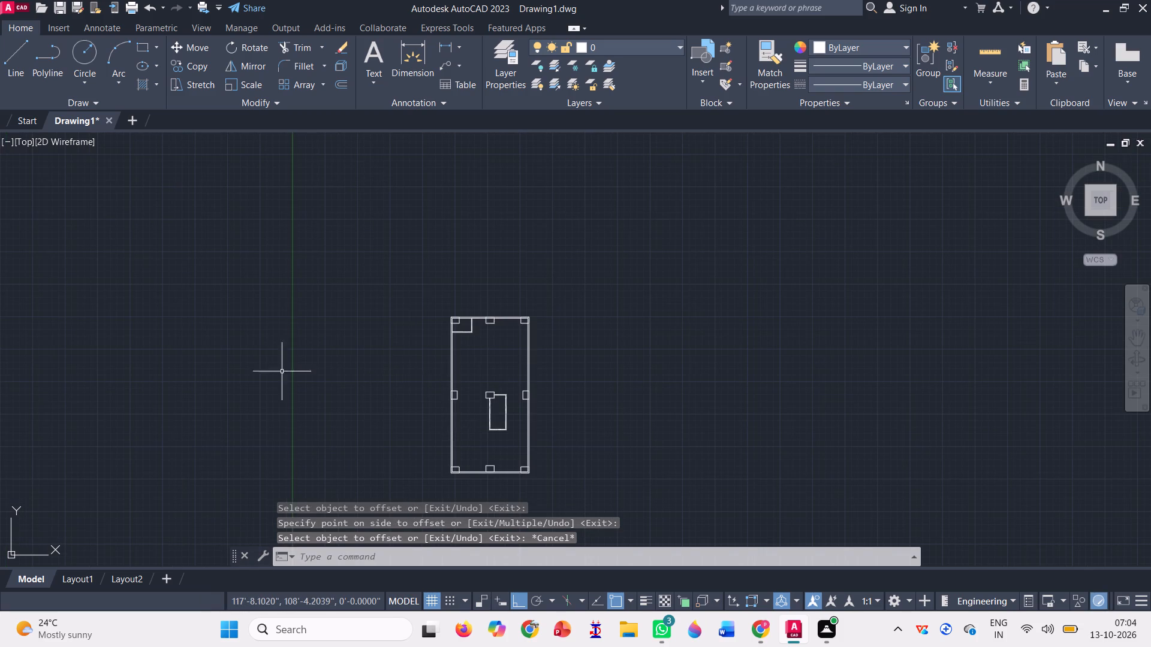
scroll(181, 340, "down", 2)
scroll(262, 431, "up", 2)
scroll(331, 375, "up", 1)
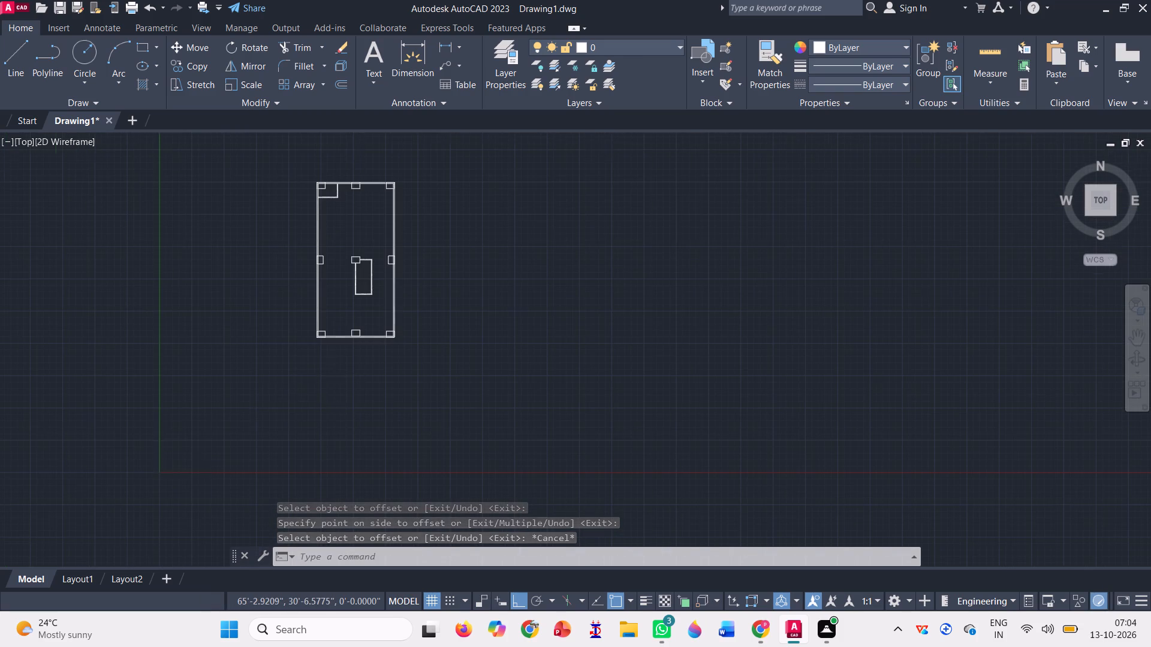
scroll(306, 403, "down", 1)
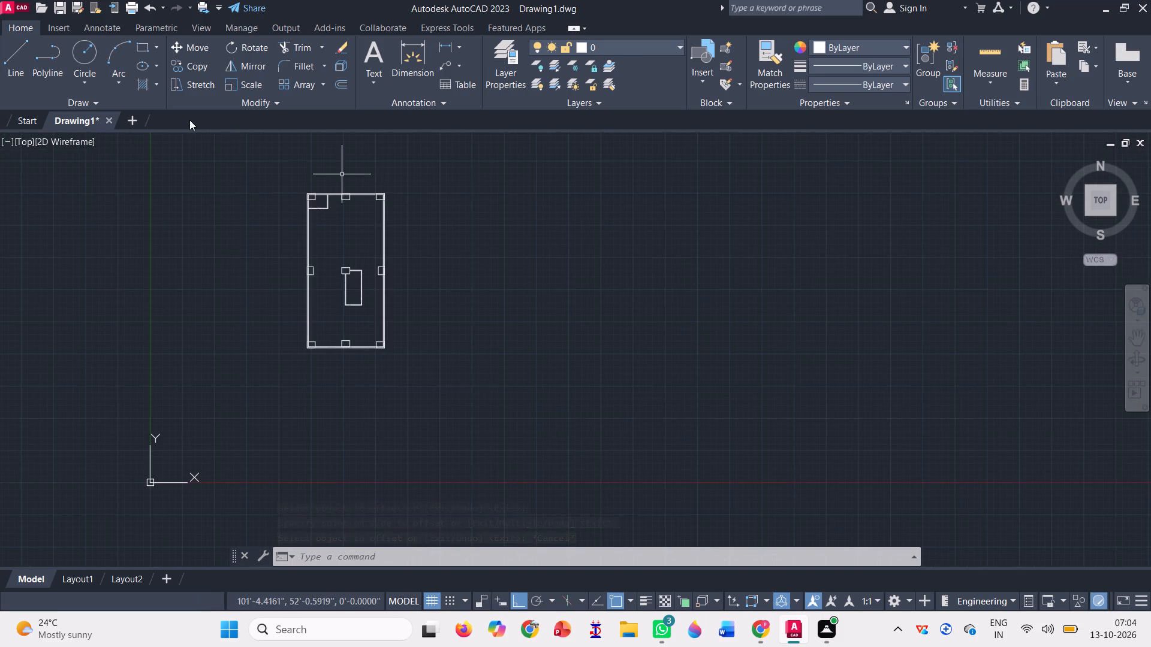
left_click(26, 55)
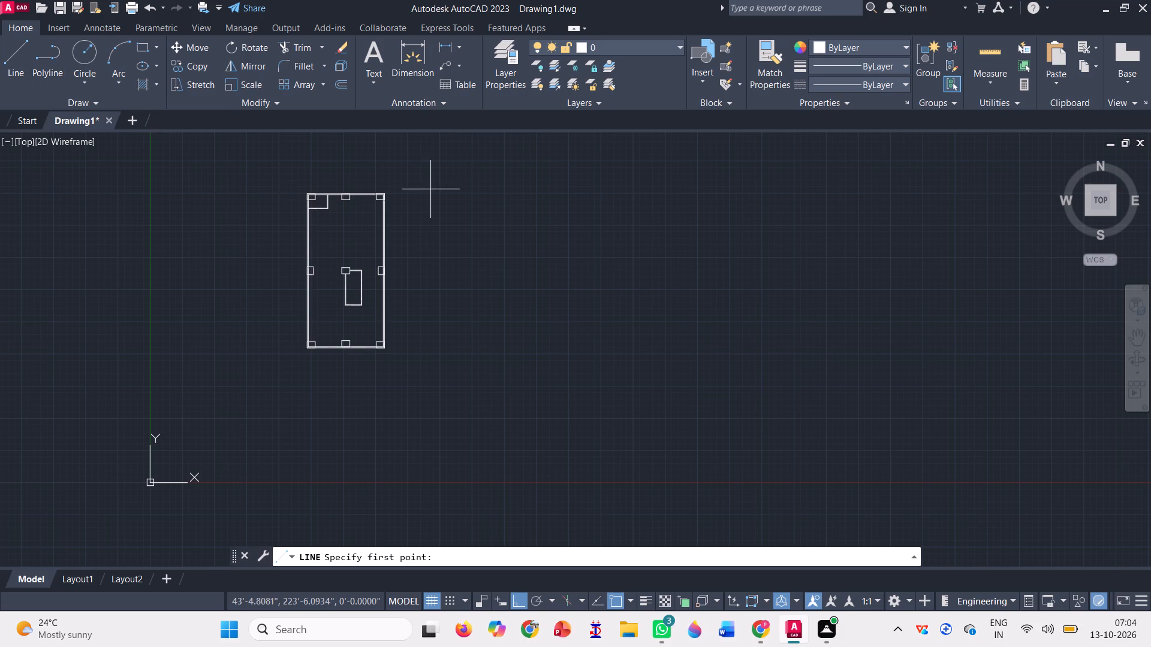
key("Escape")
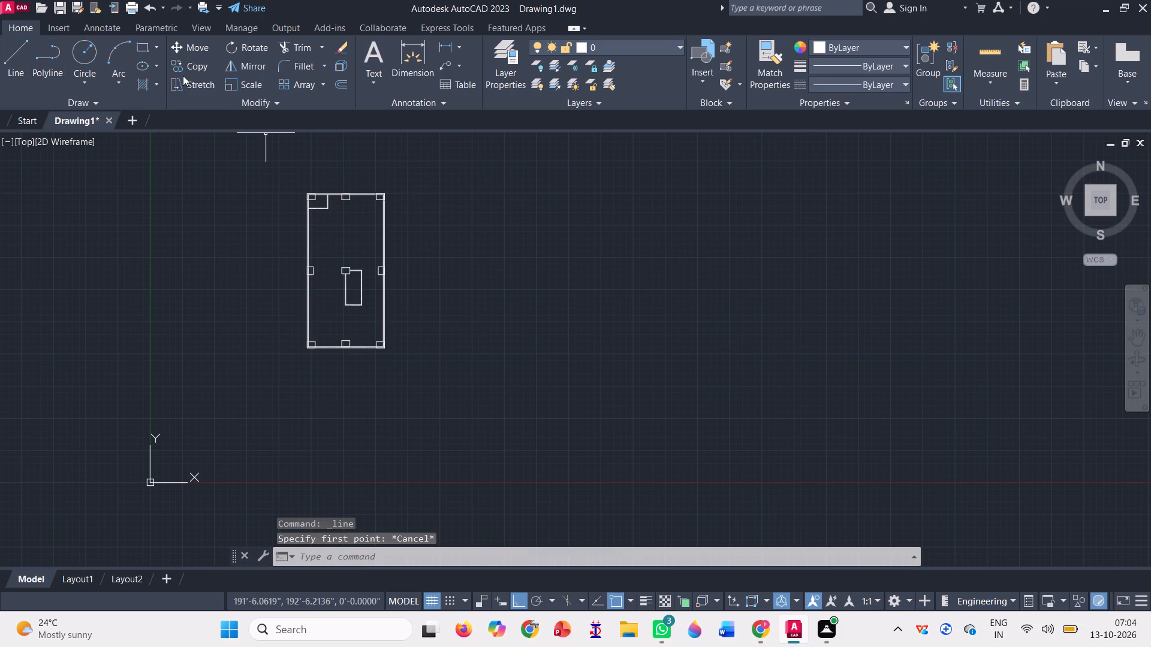
Copy the inner and outer wall rectangles seven times into a spaced horizontal row to the plan's right, starting about 93' away.
left_click(182, 64)
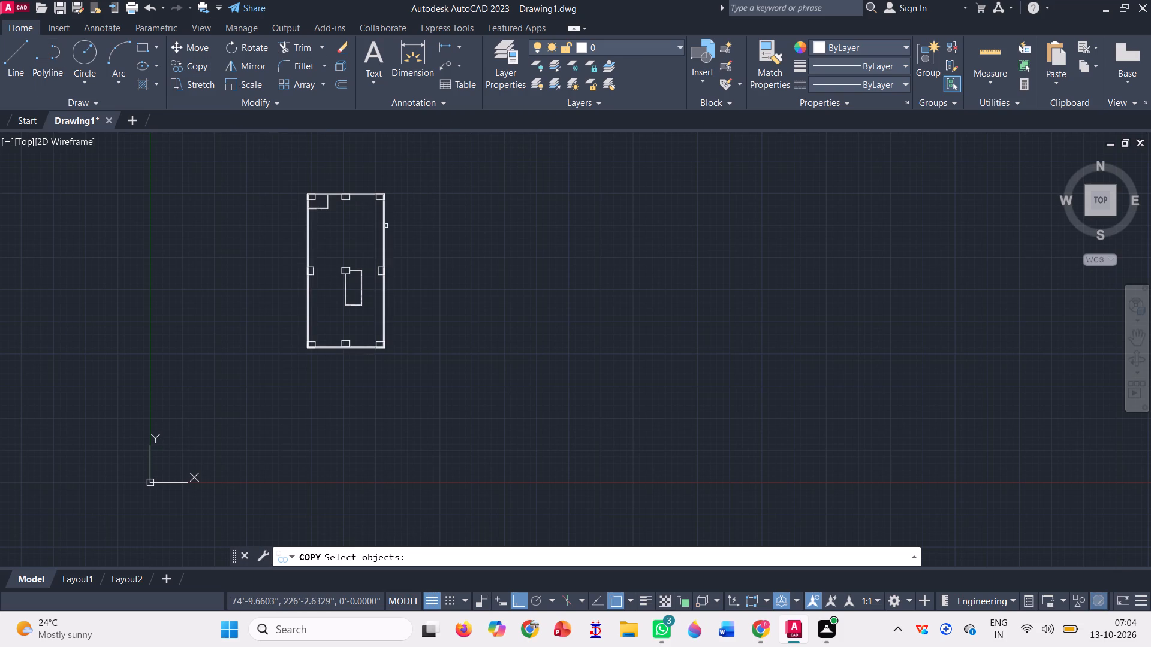
left_click(382, 226)
scroll(384, 226, "up", 3)
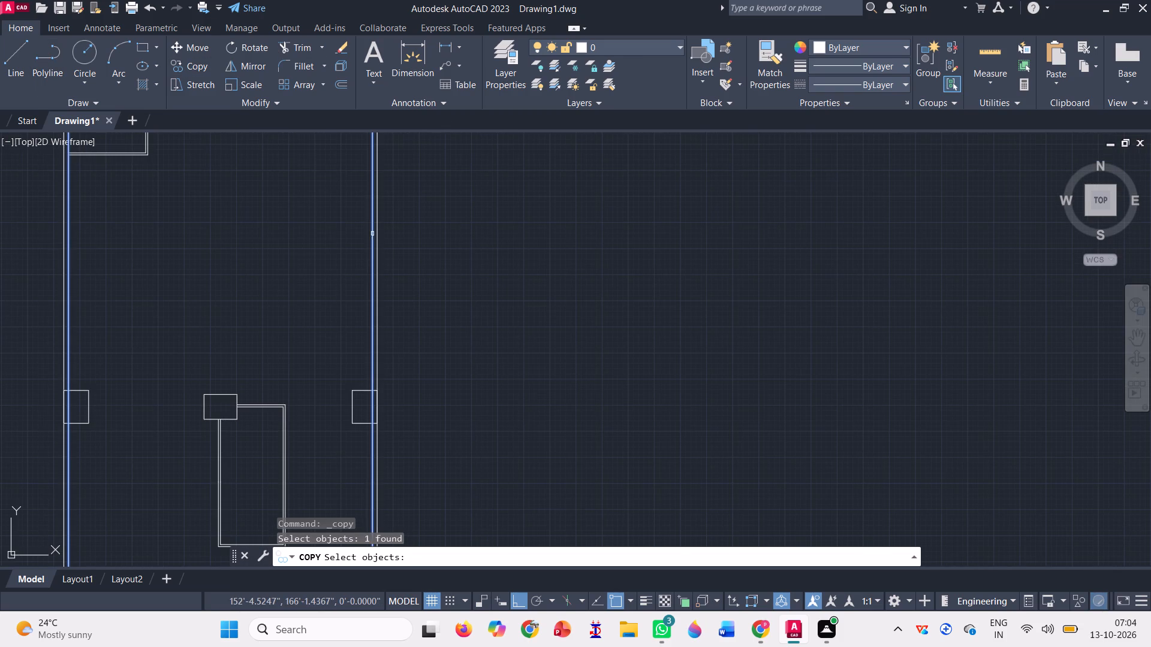
left_click(378, 232)
scroll(385, 277, "down", 2)
key("space")
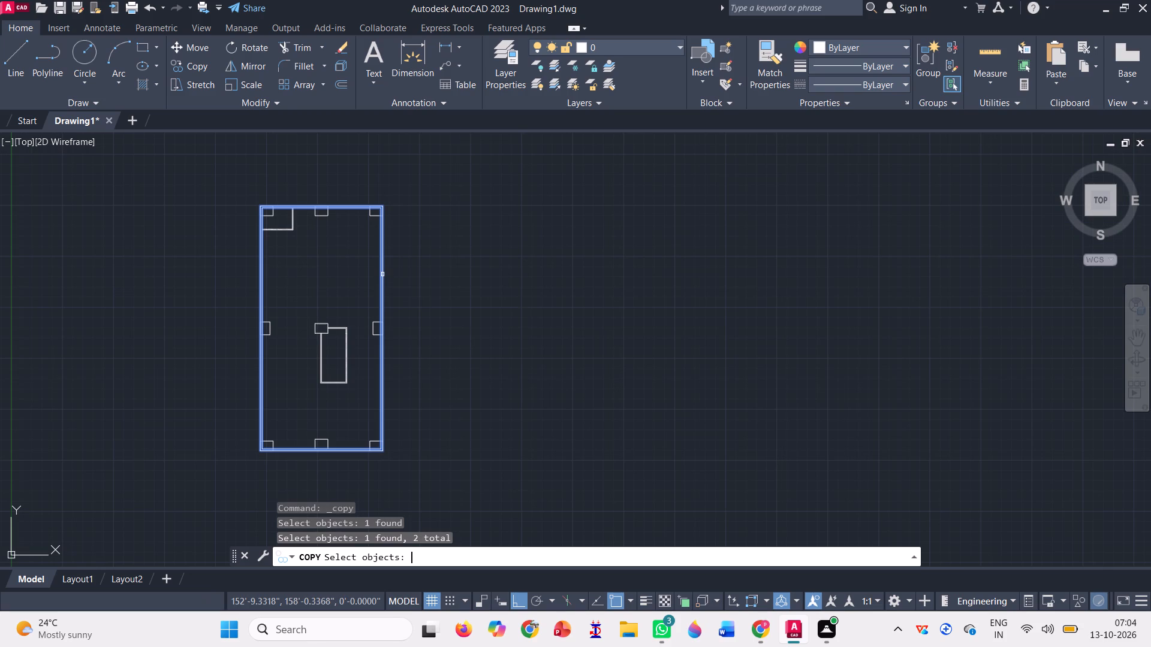
left_click(252, 201)
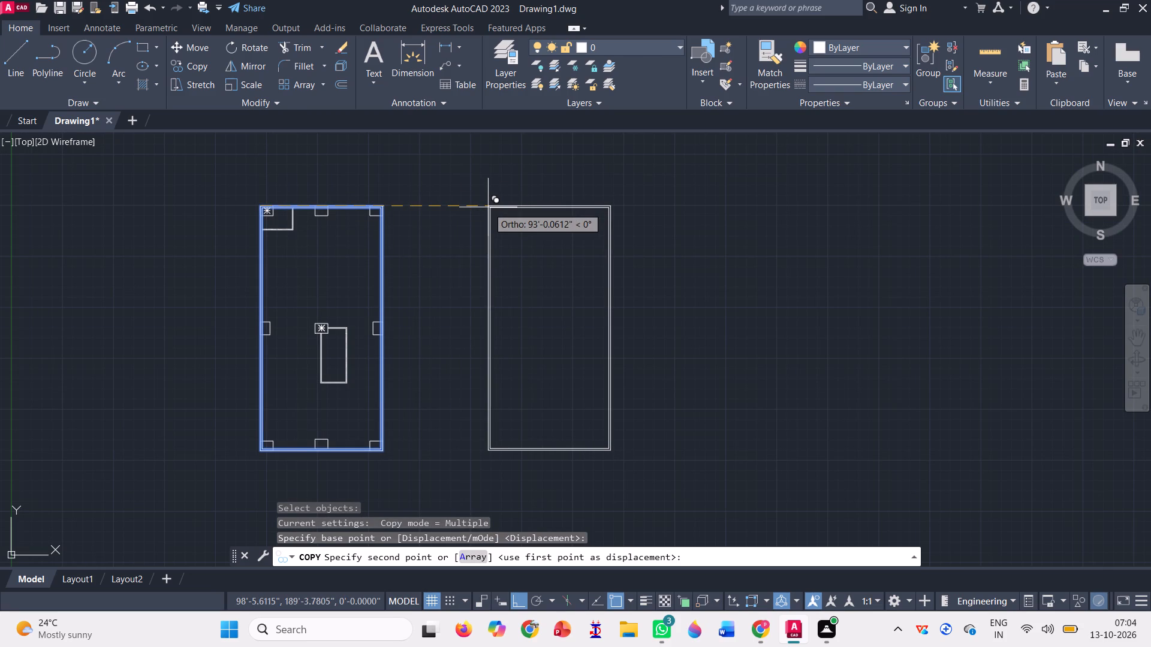
left_click(488, 207)
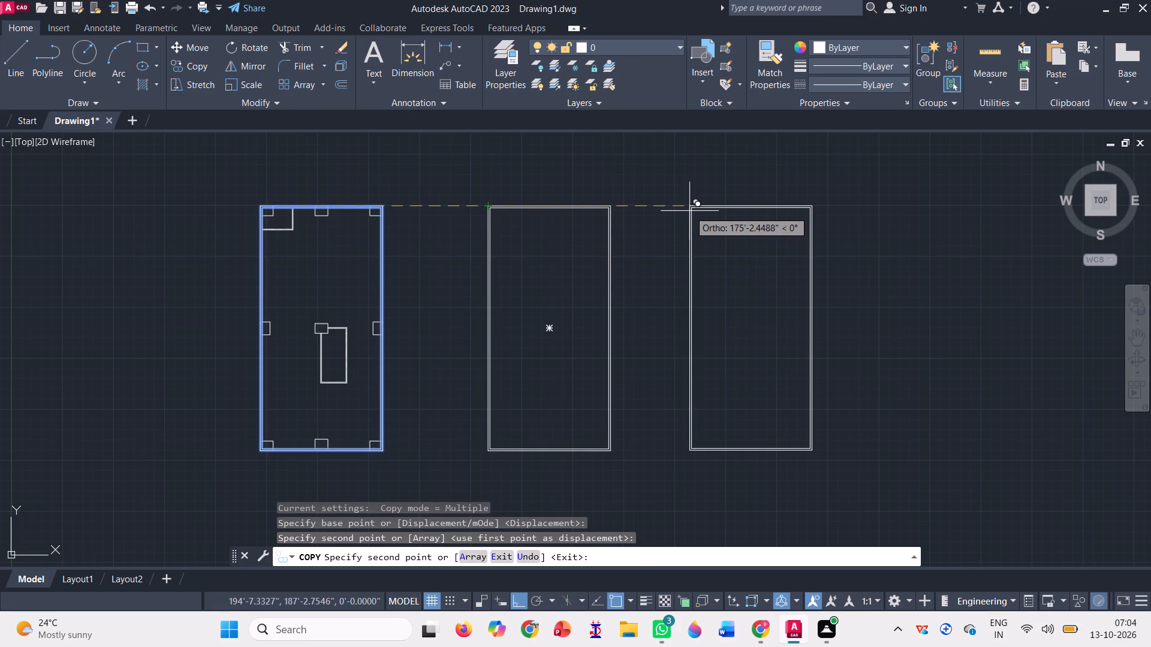
left_click(684, 204)
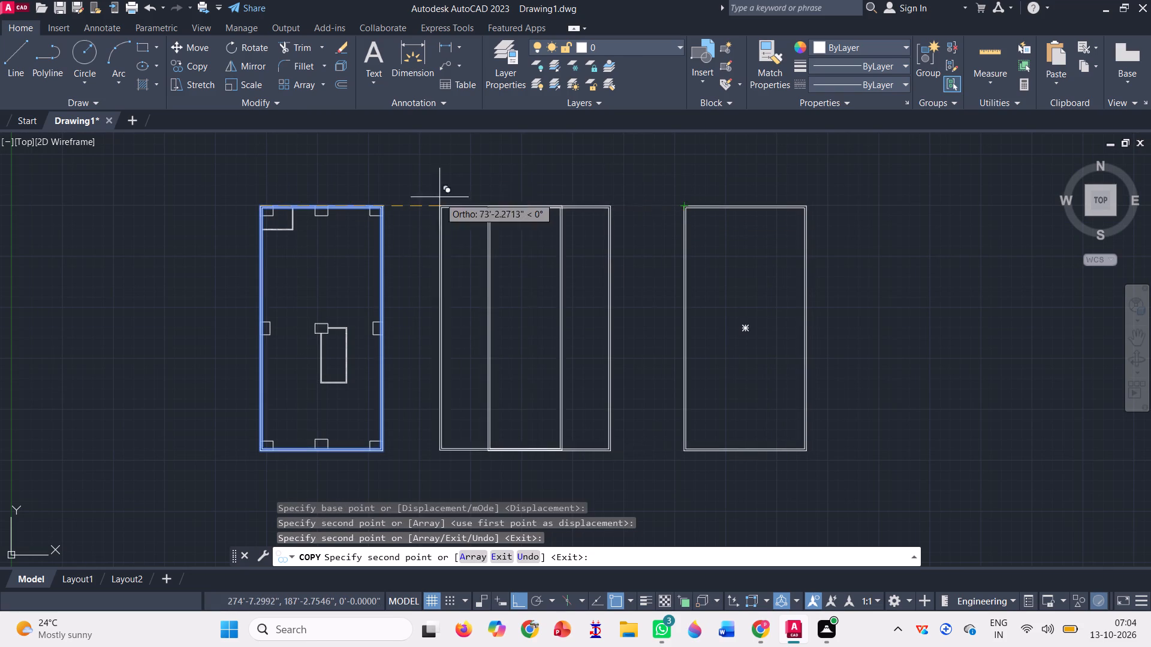
scroll(439, 197, "down", 2)
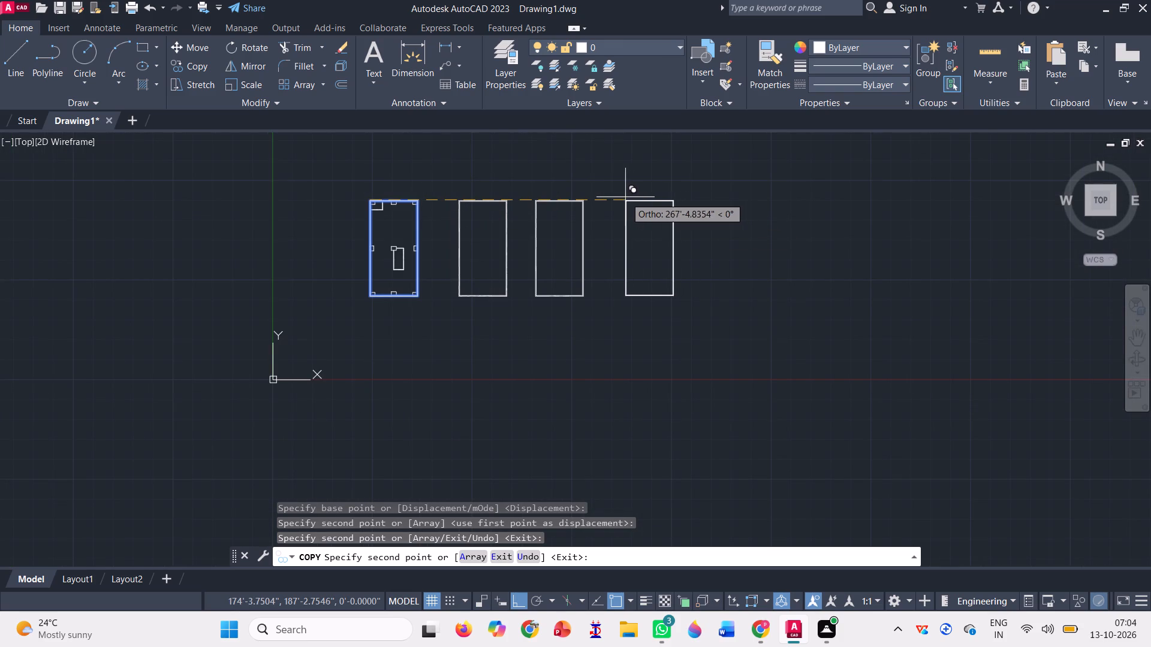
left_click(611, 199)
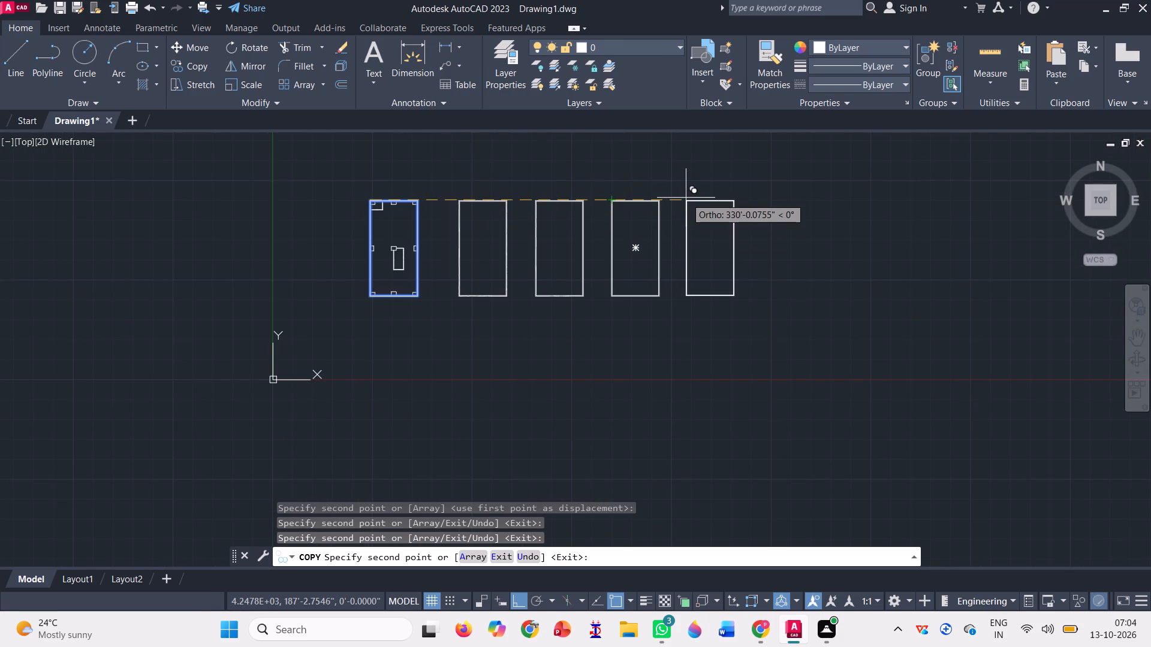
left_click(686, 198)
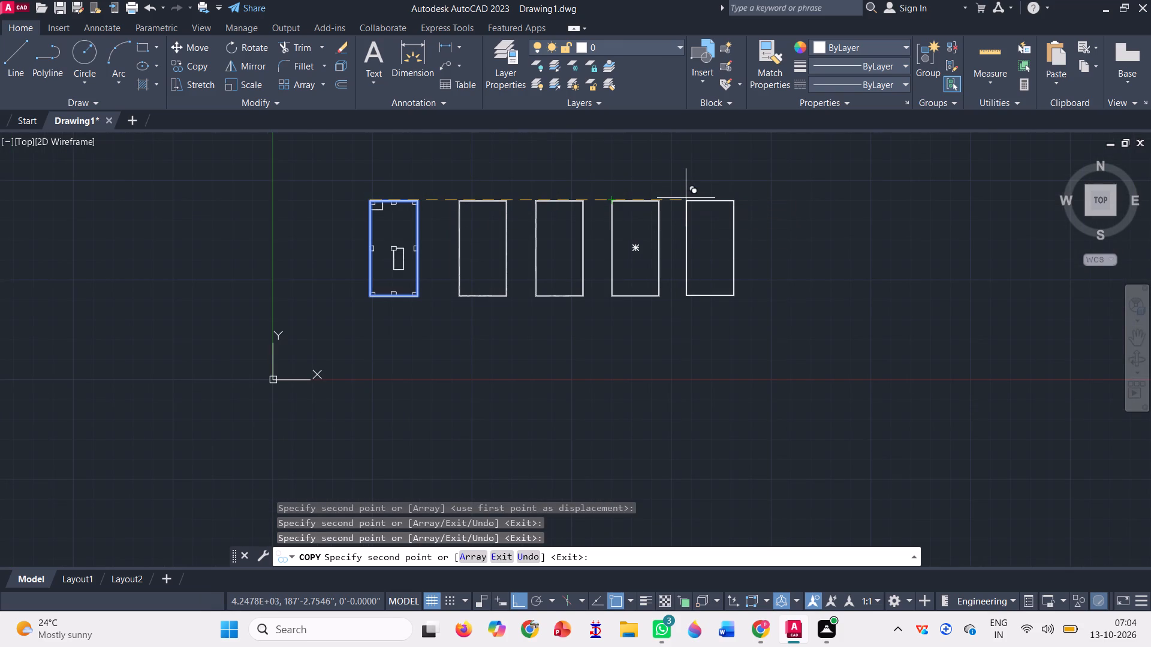
left_click(763, 194)
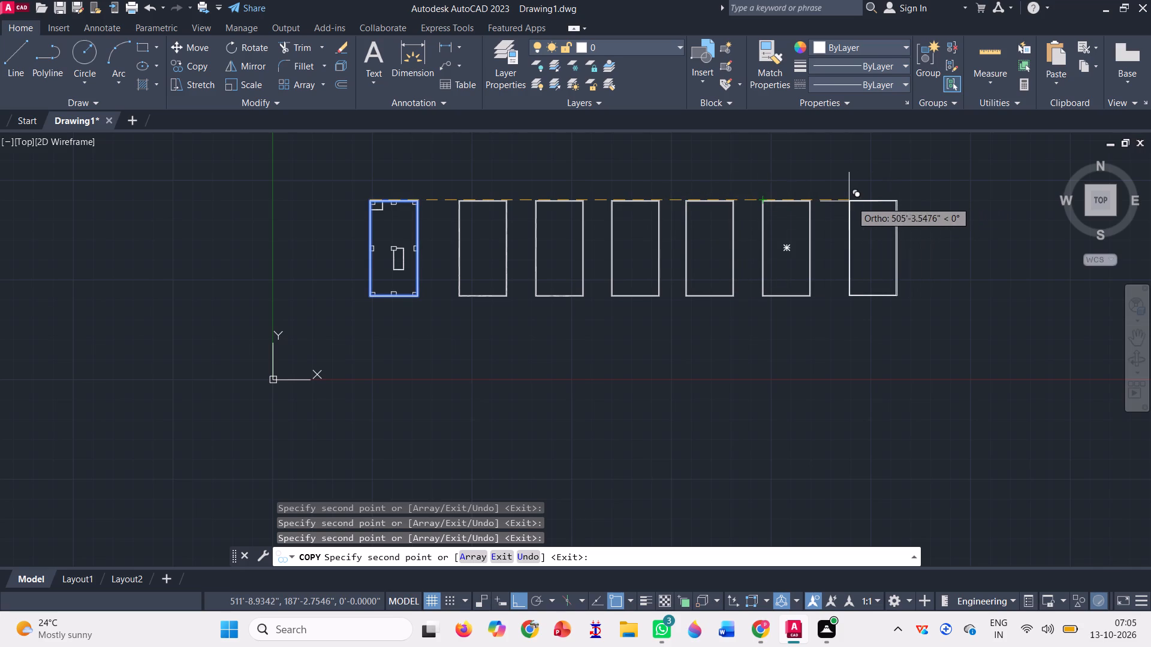
left_click(846, 201)
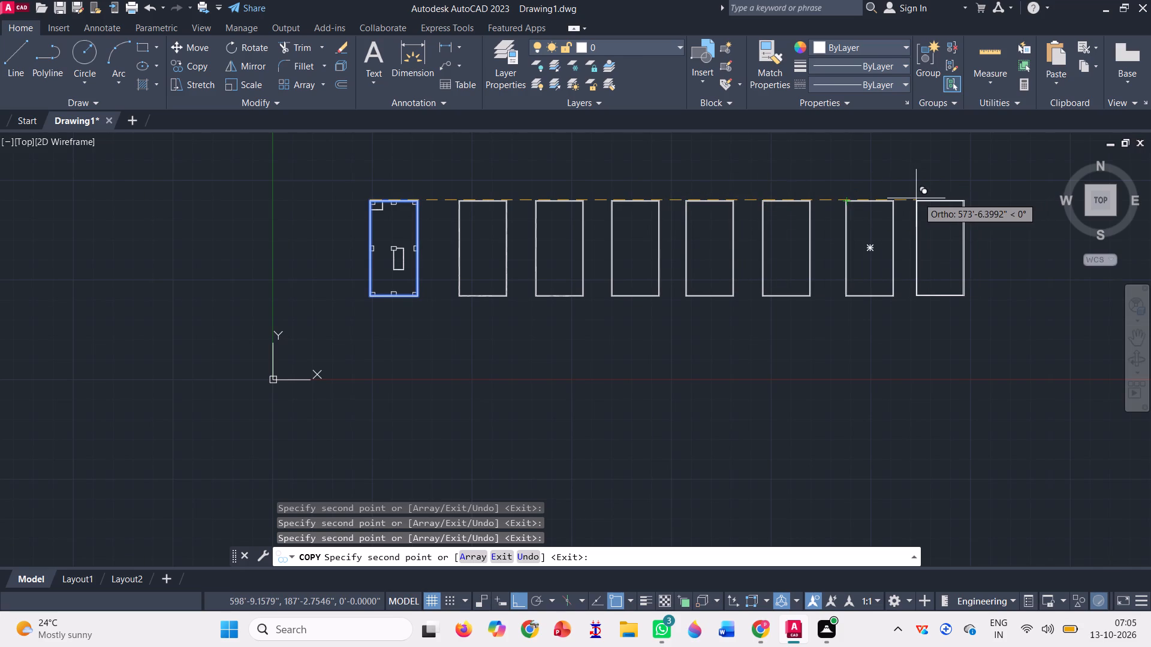
left_click(917, 198)
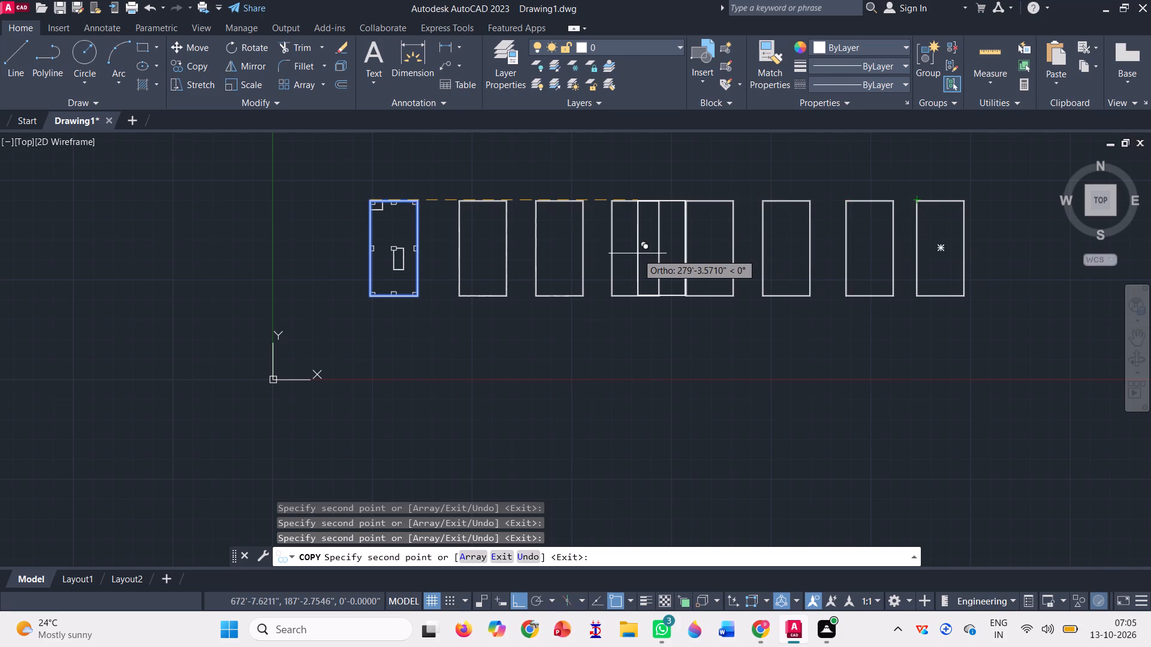
key("Escape")
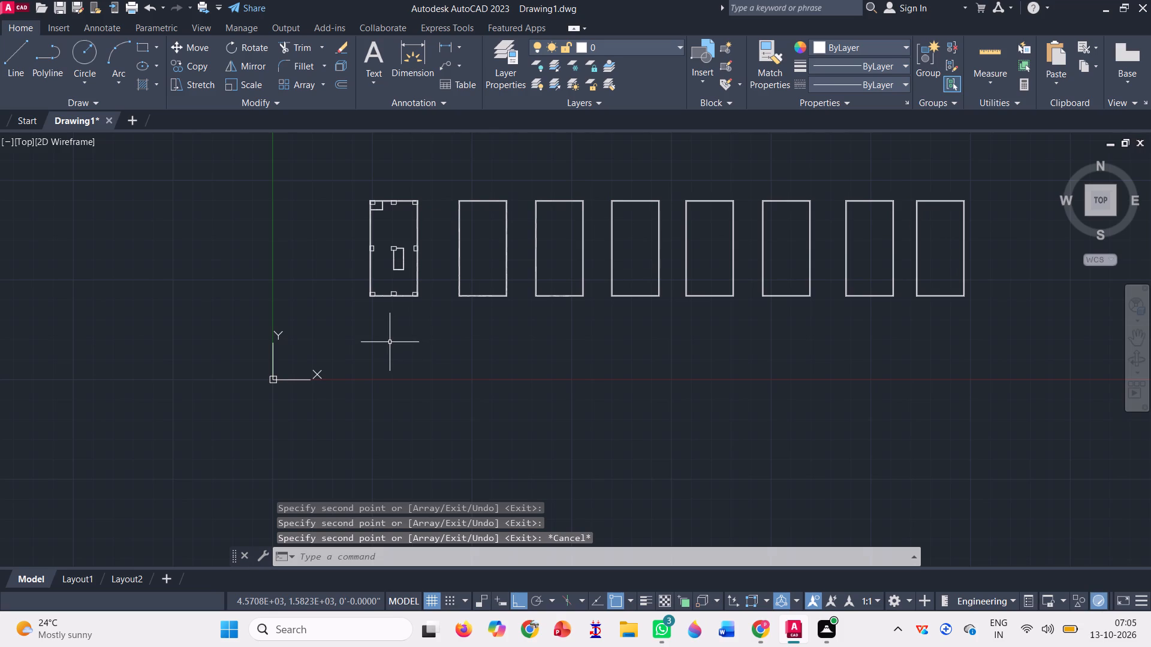
Copy all nine columns of the original plan into the first empty wall outline, aligning the outer upper-left corners.
scroll(1005, 222, "up", 1)
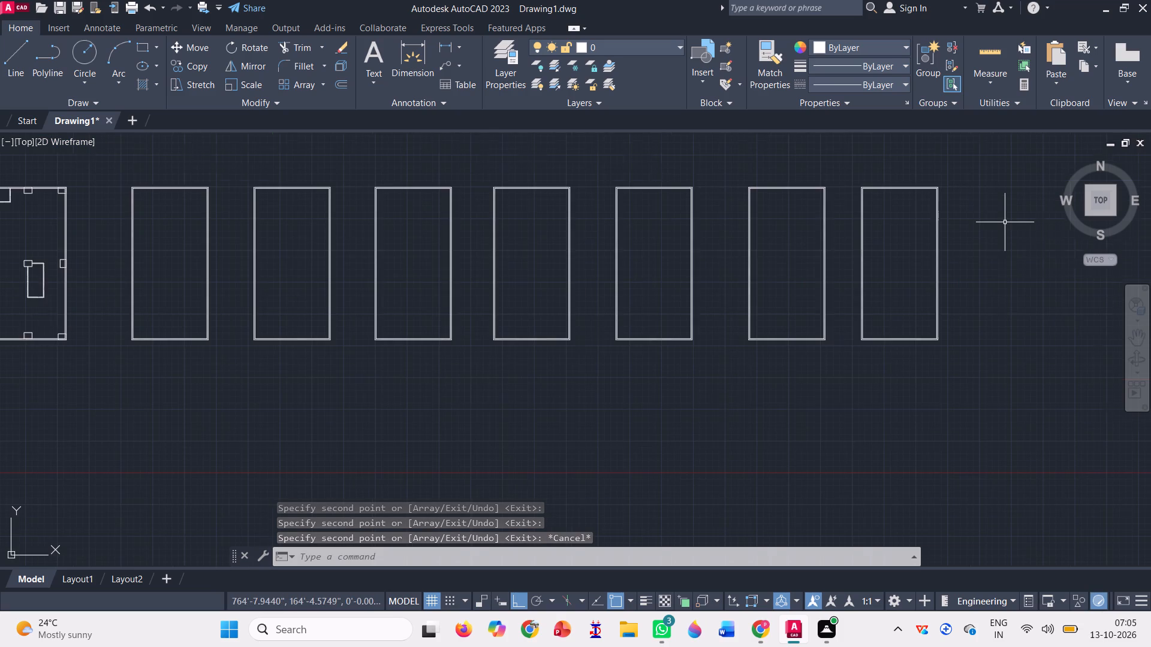
scroll(1012, 195, "up", 2)
scroll(704, 313, "down", 1)
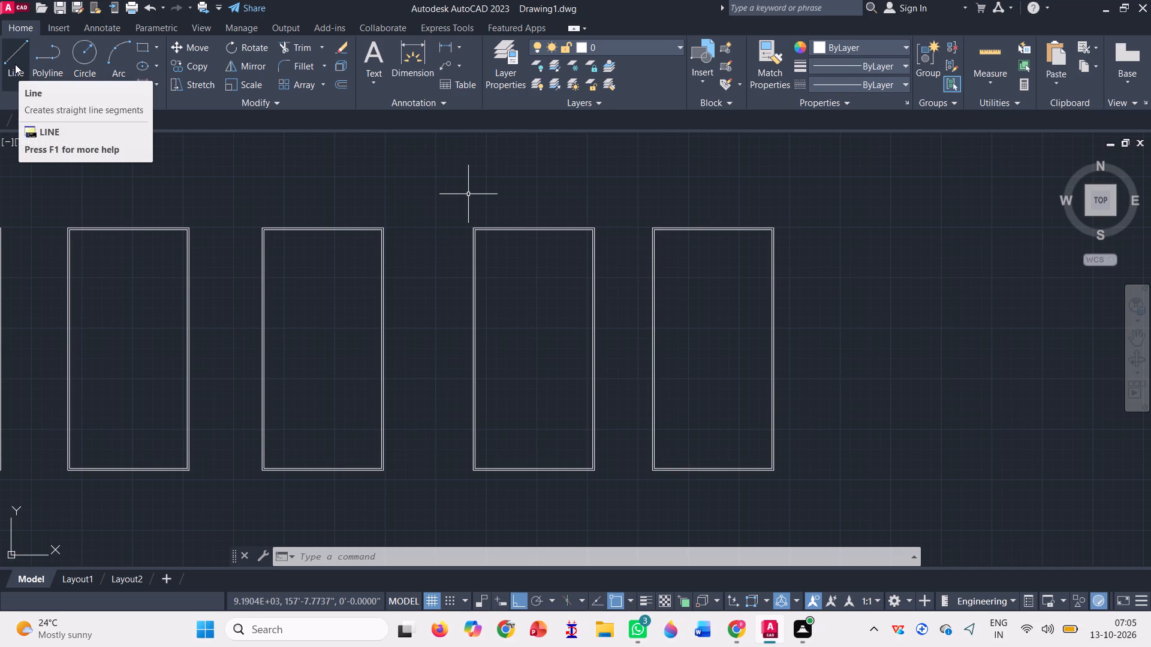
scroll(855, 355, "down", 2)
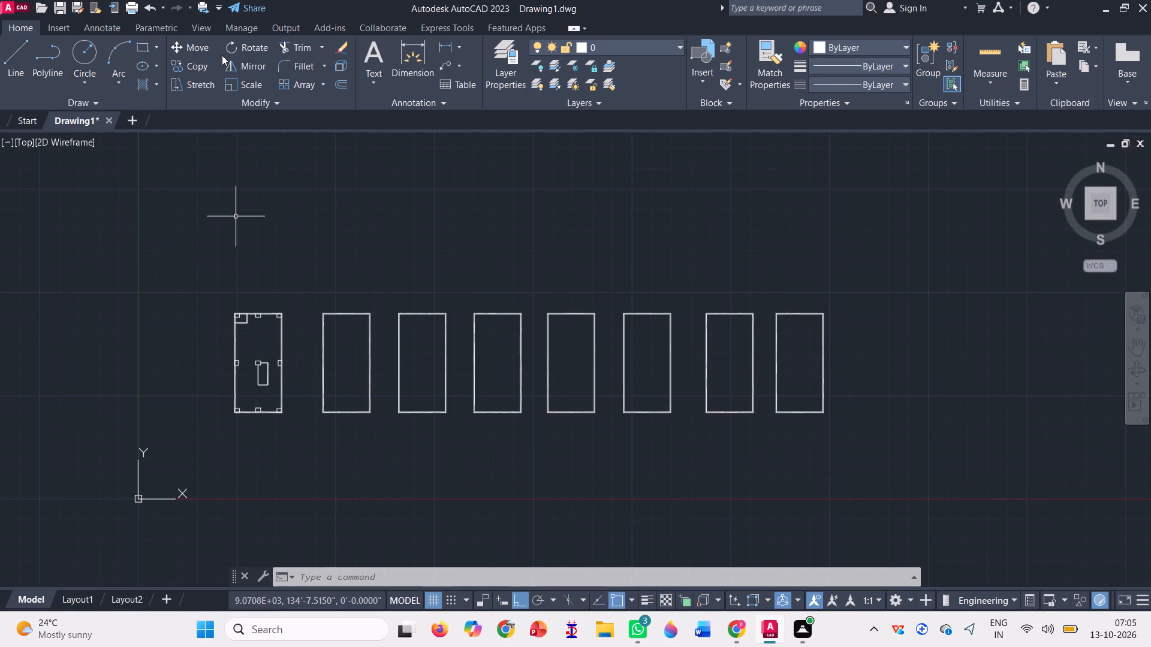
left_click(173, 63)
scroll(212, 374, "up", 2)
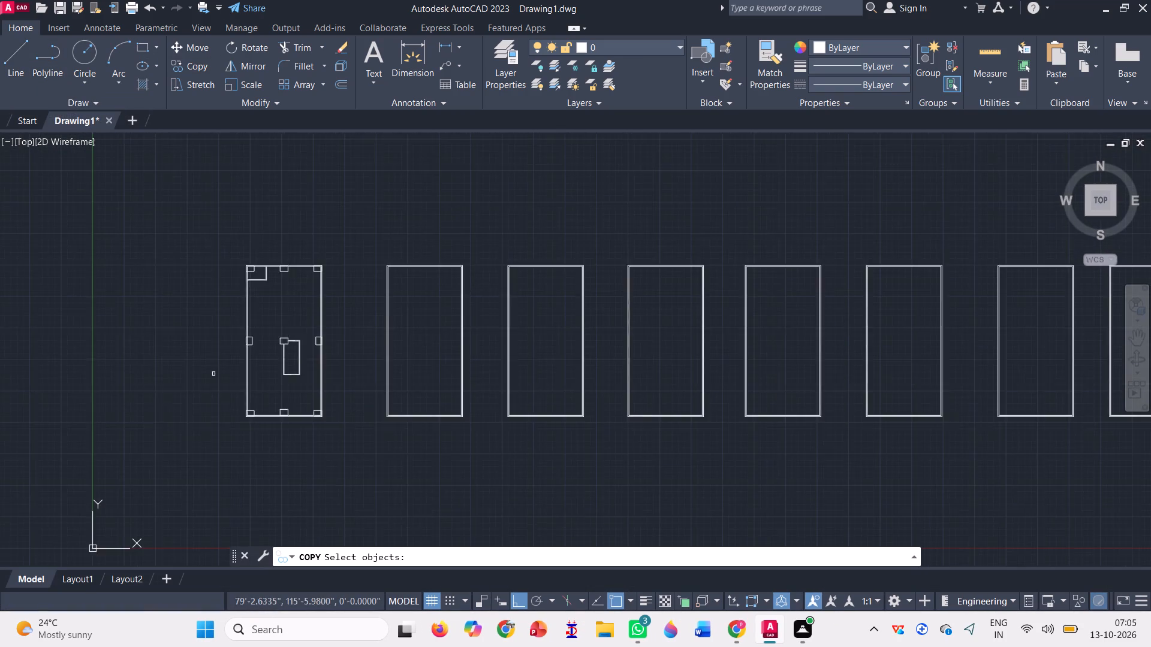
left_click(276, 321)
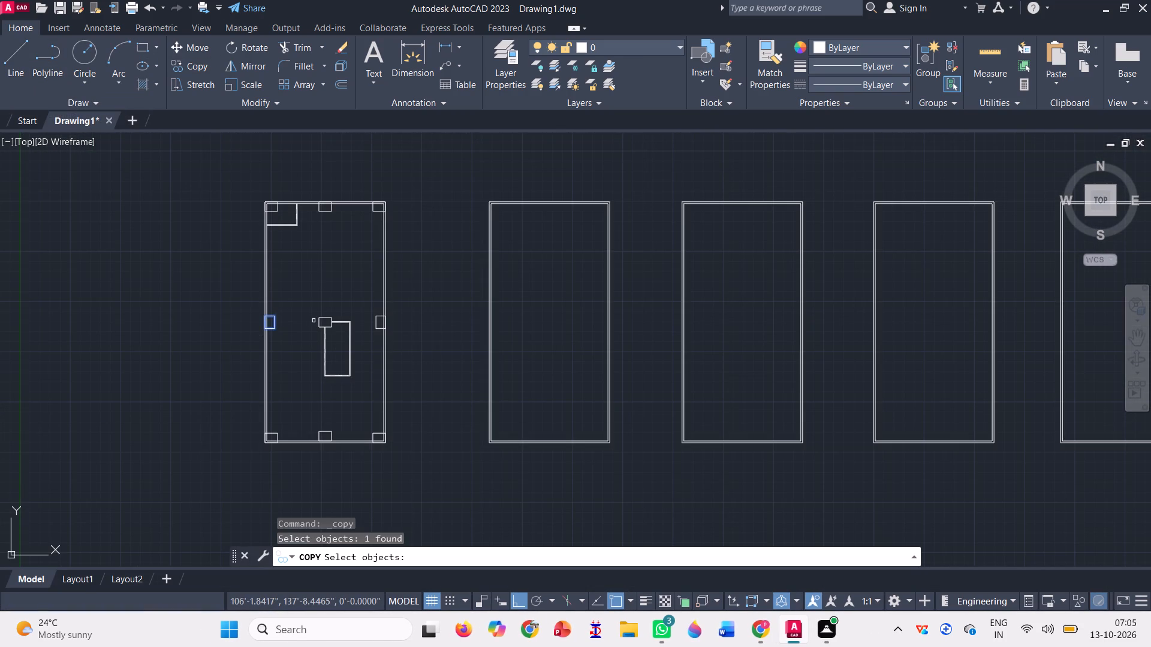
left_click(318, 319)
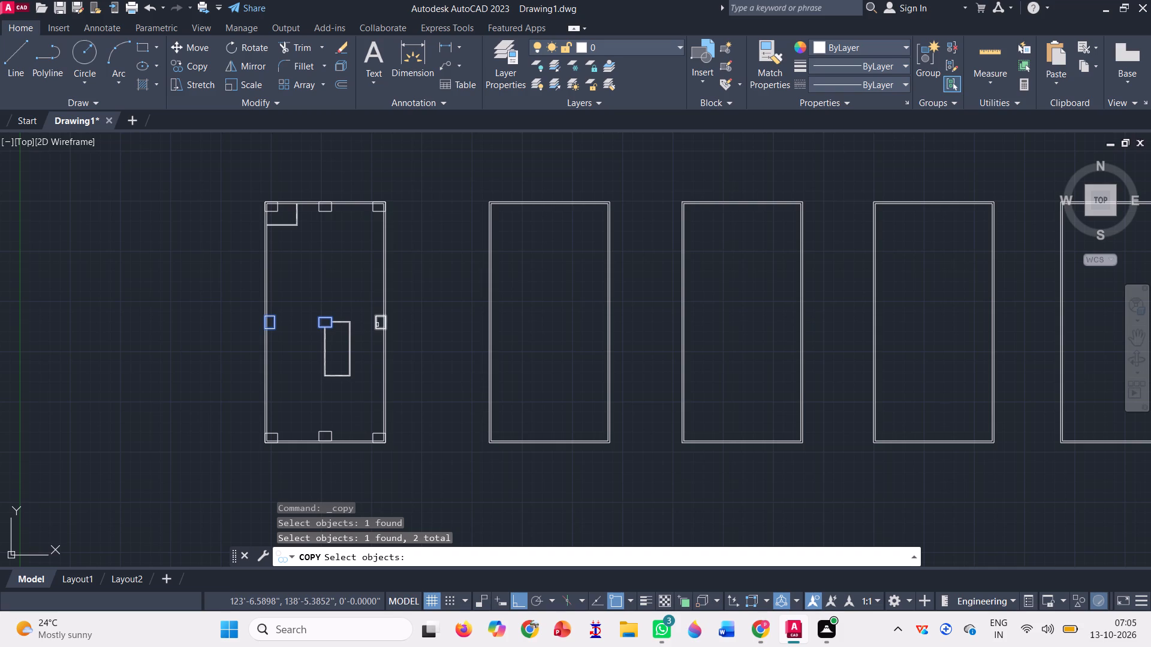
left_click(377, 325)
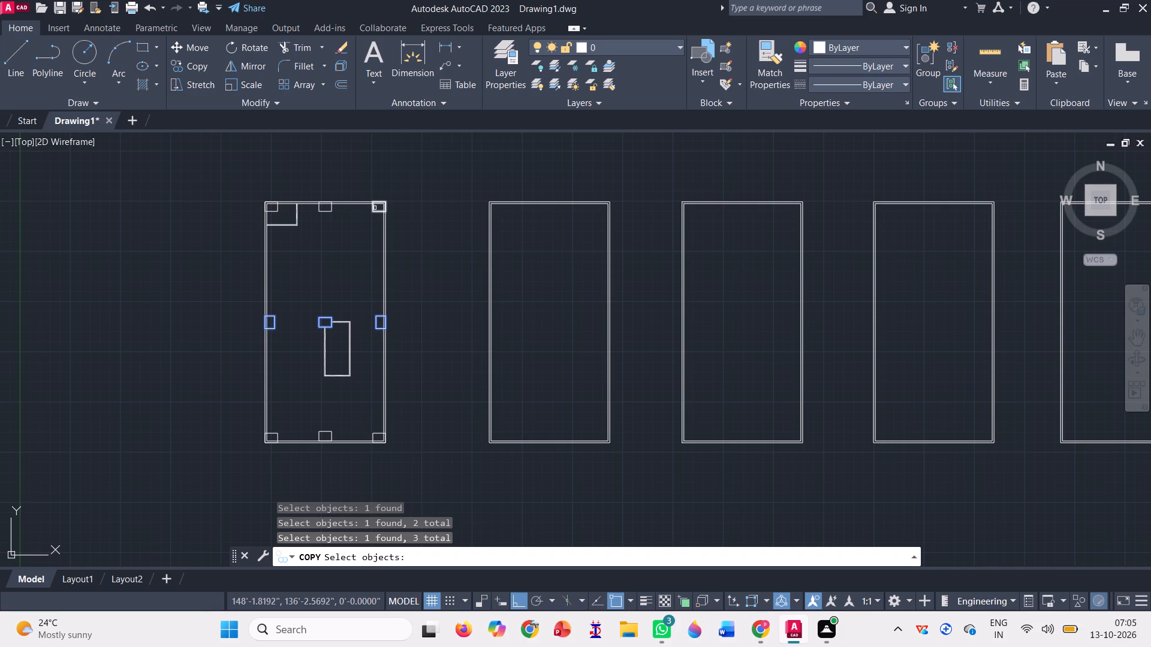
left_click(375, 208)
left_click(331, 207)
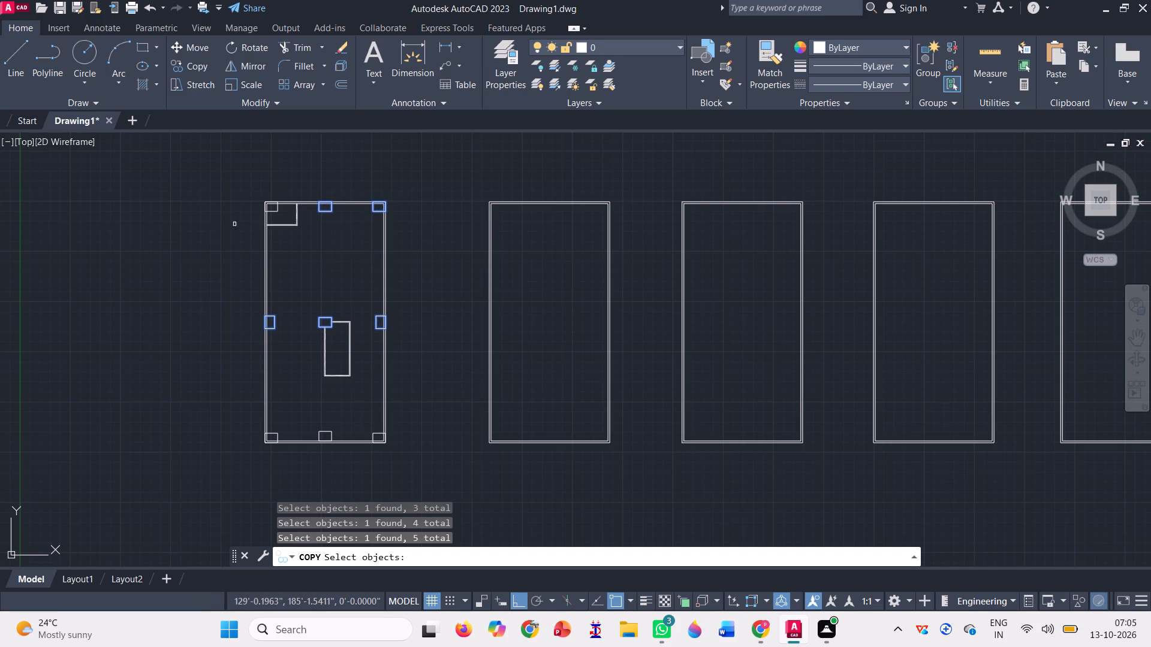
left_click(277, 211)
scroll(278, 460, "up", 3)
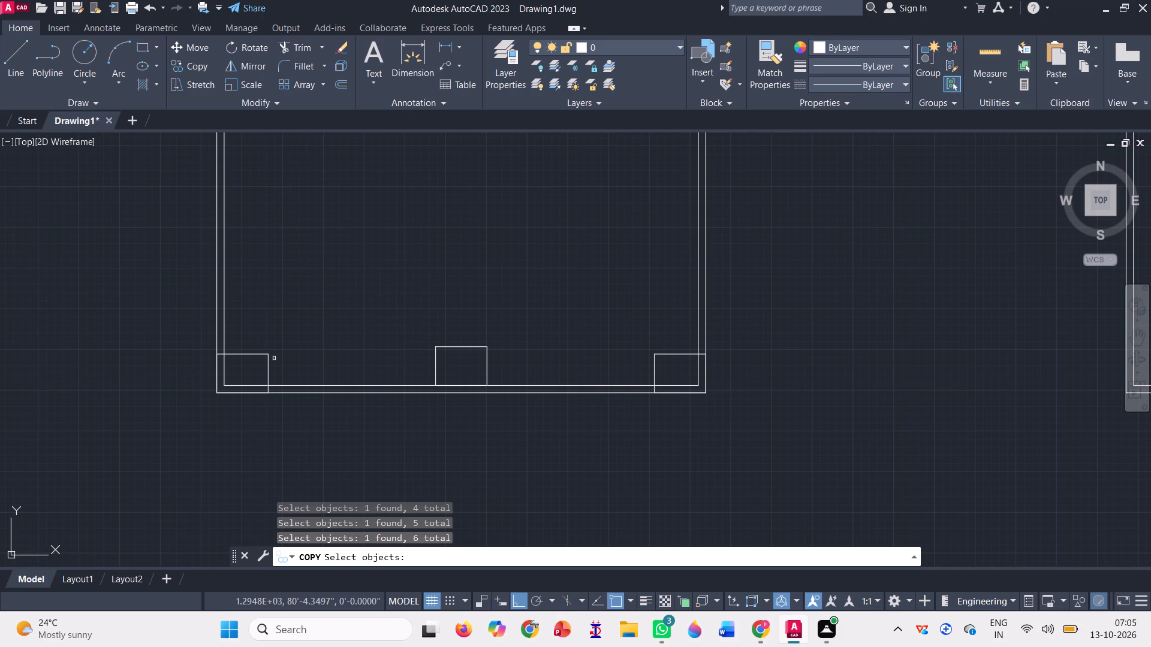
left_click(268, 353)
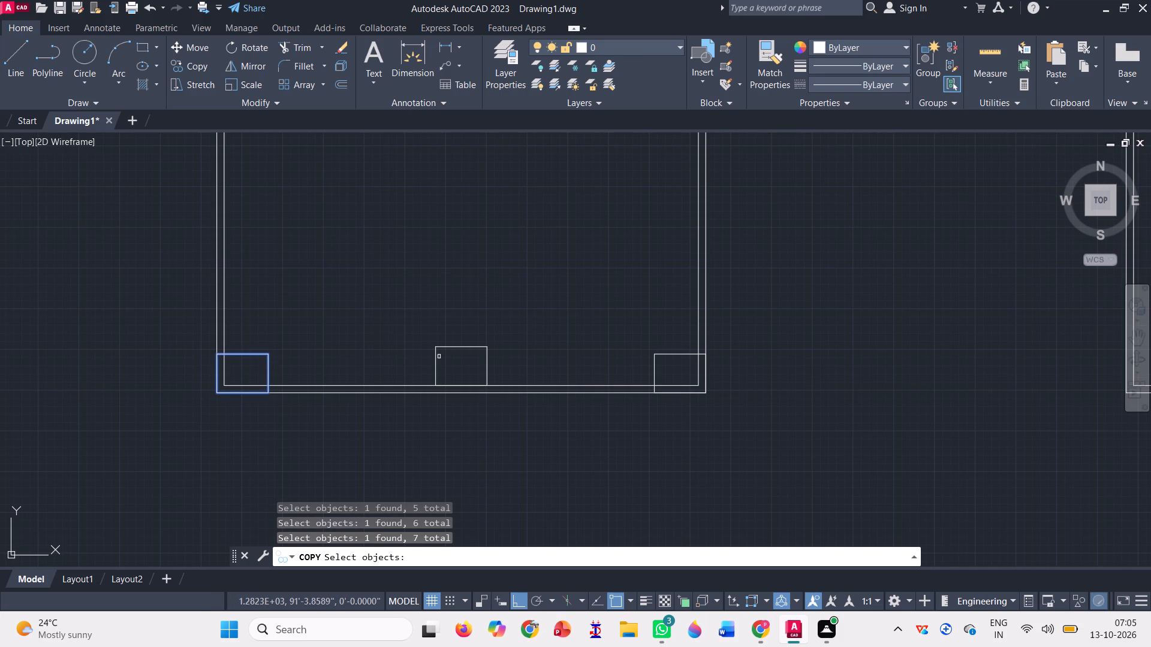
left_click(438, 355)
left_click(402, 356)
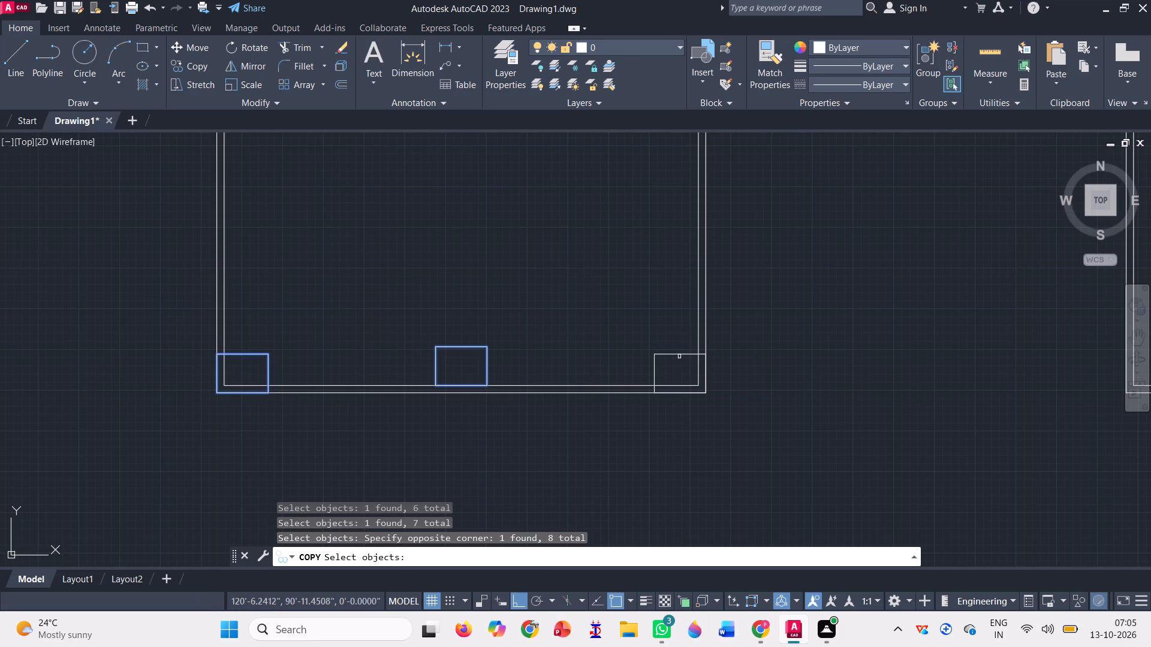
left_click(676, 364)
left_click(608, 364)
scroll(565, 440, "down", 2)
scroll(511, 453, "down", 2)
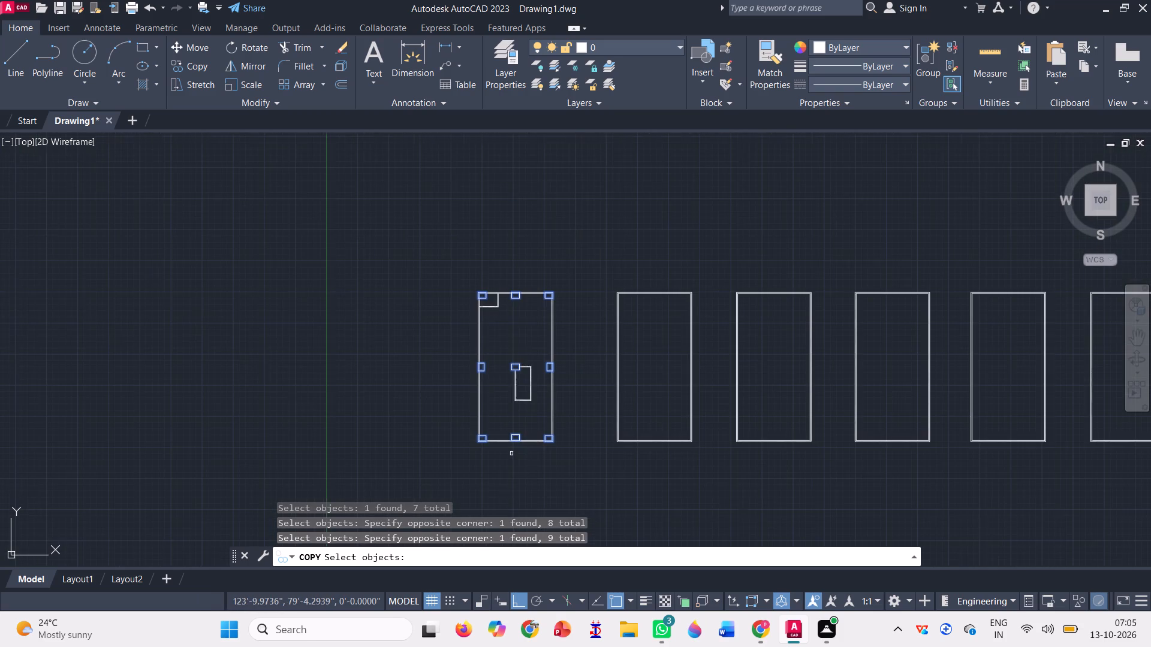
key("space")
scroll(489, 298, "up", 3)
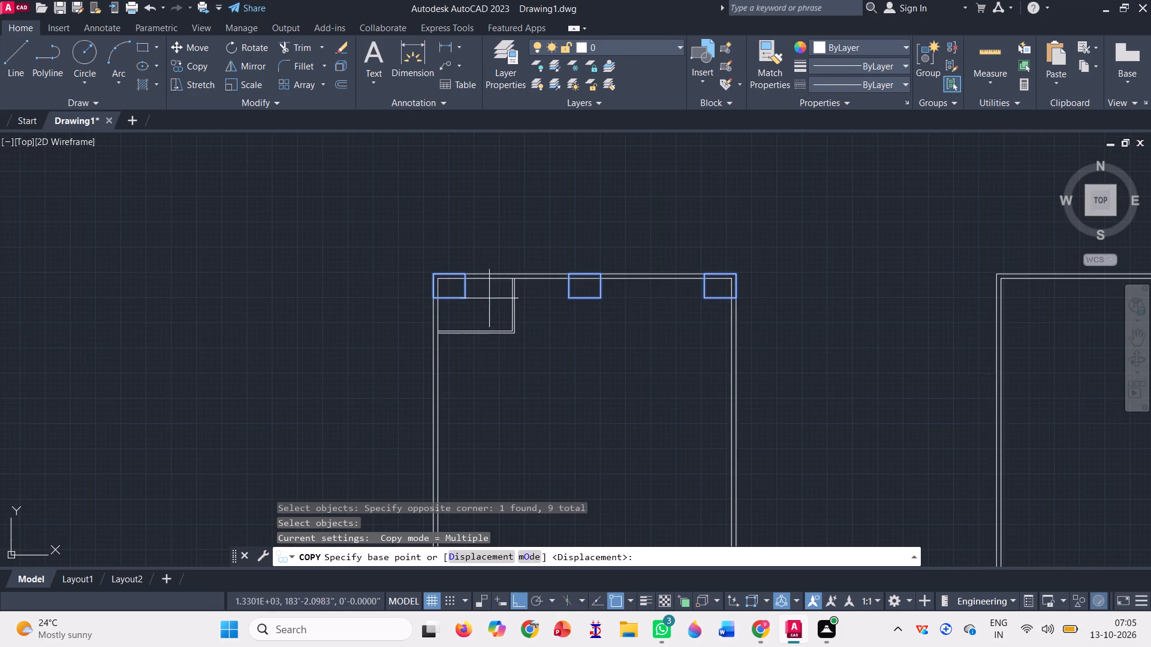
scroll(460, 276, "up", 4)
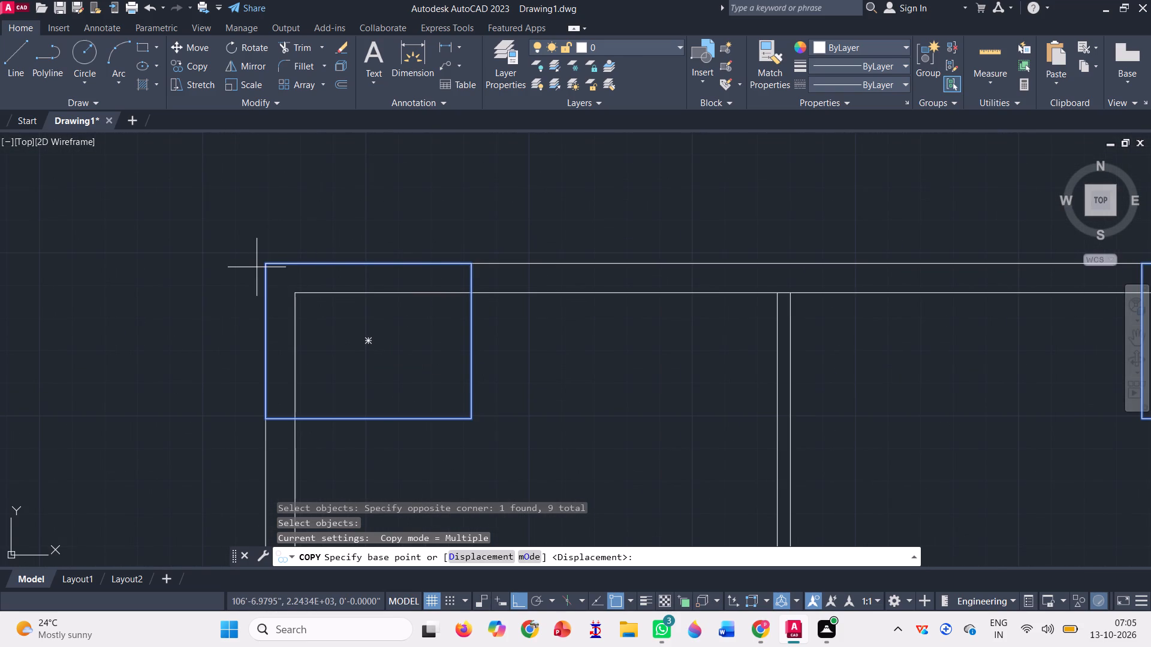
left_click(262, 261)
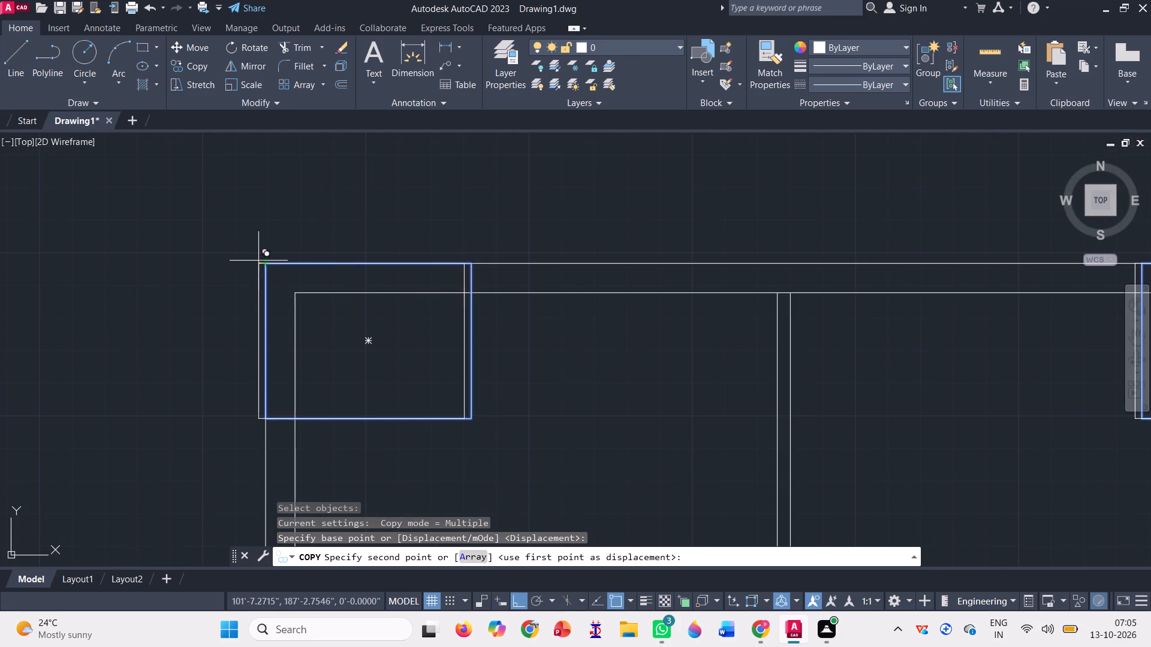
scroll(234, 253, "down", 4)
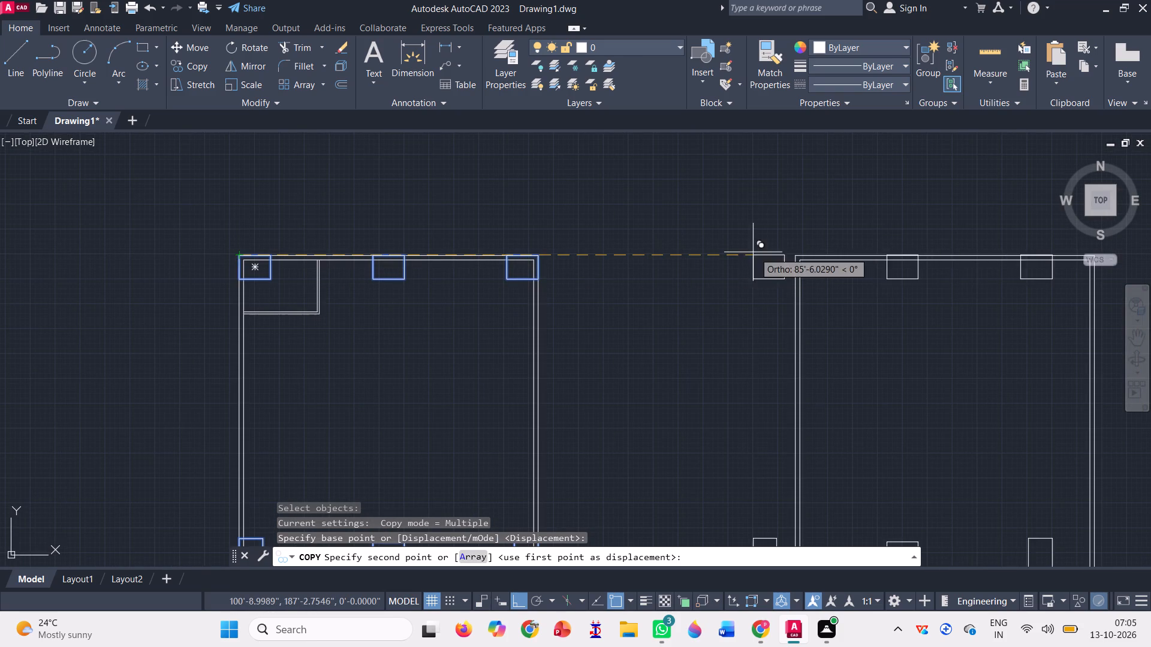
scroll(801, 249, "up", 3)
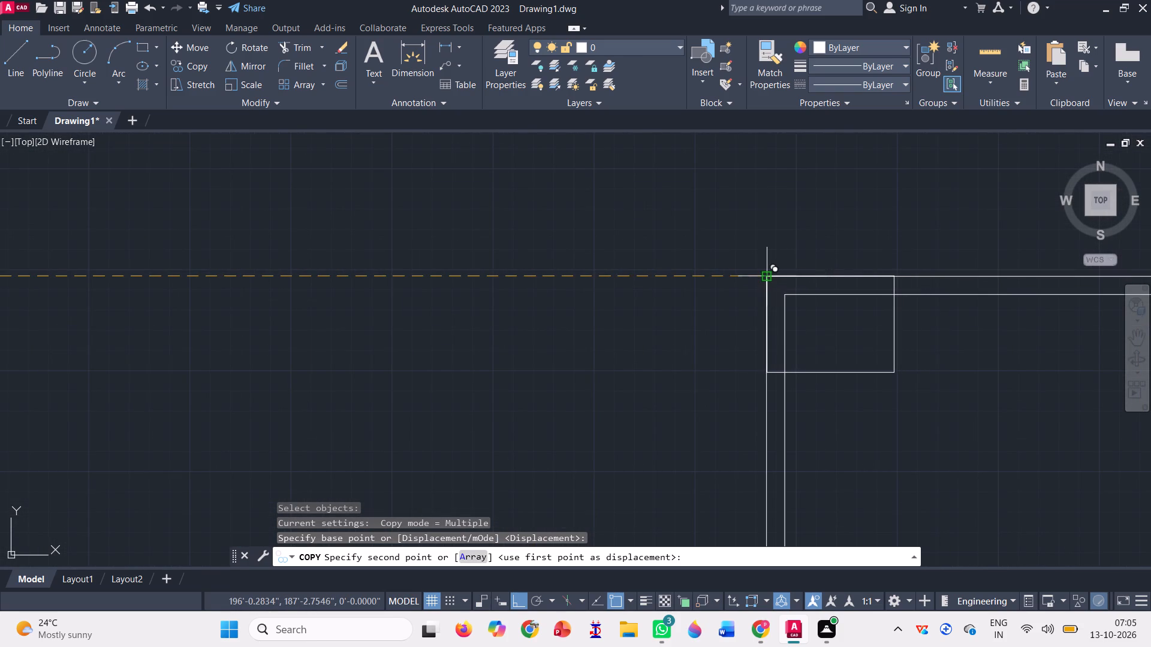
left_click(770, 274)
Place further copies of the nine columns in the second, third and fourth wall outlines, aligned at their outer upper-left corners.
scroll(203, 265, "down", 6)
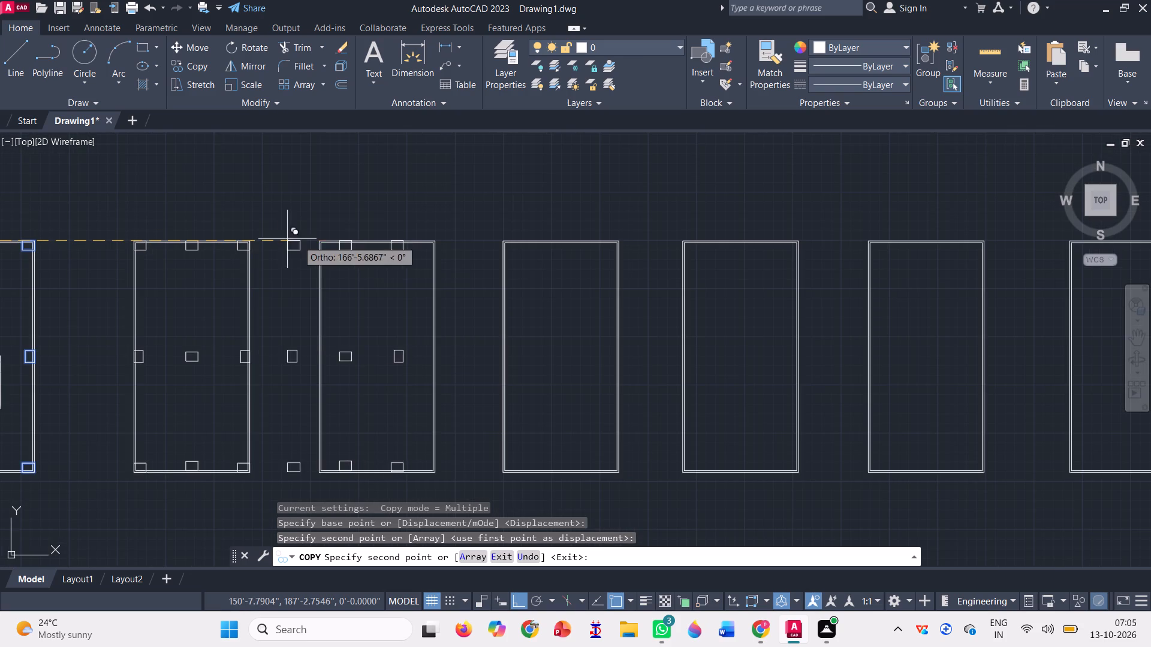
scroll(329, 238, "up", 3)
scroll(257, 257, "up", 2)
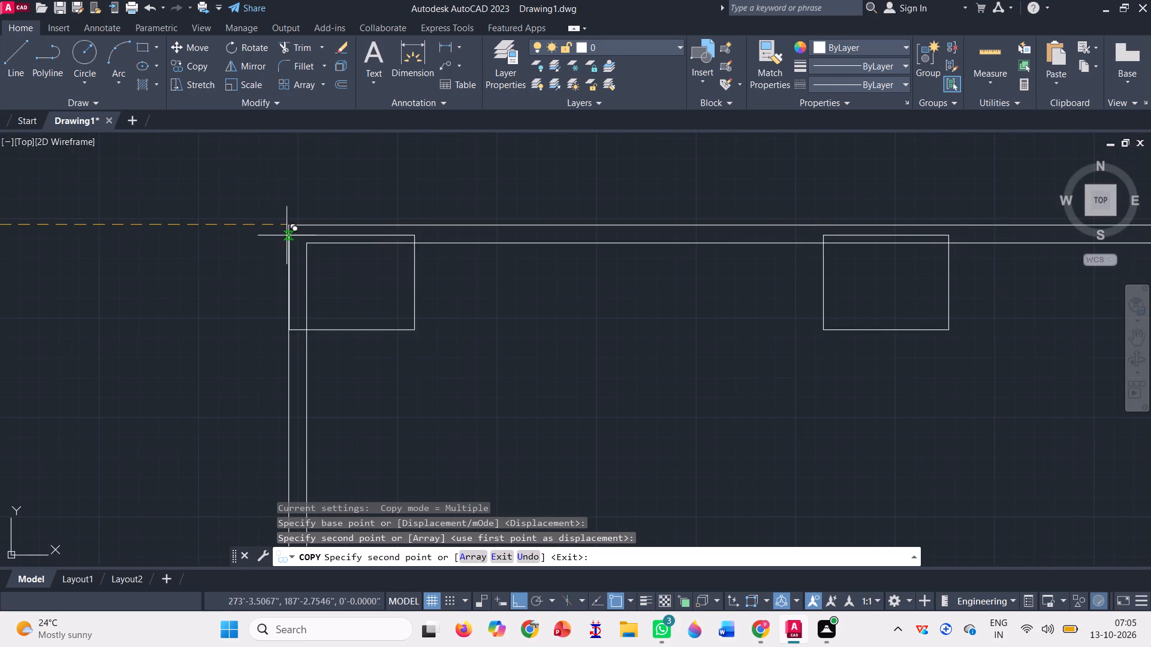
left_click(286, 225)
scroll(141, 204, "down", 3)
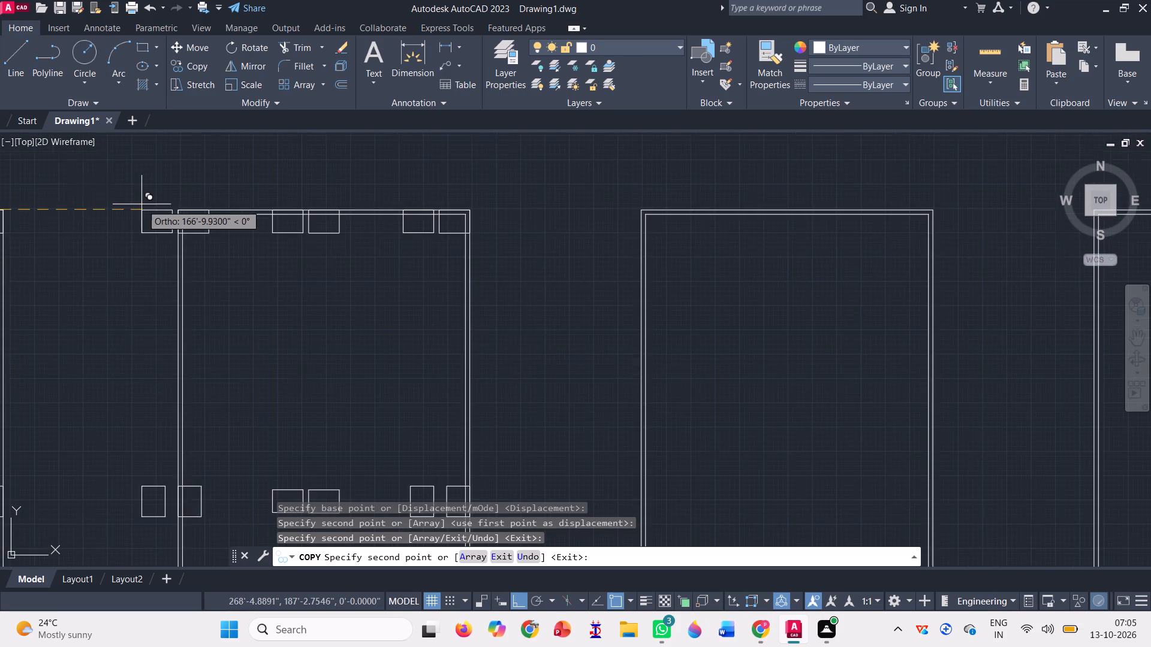
scroll(141, 204, "down", 2)
scroll(331, 213, "up", 3)
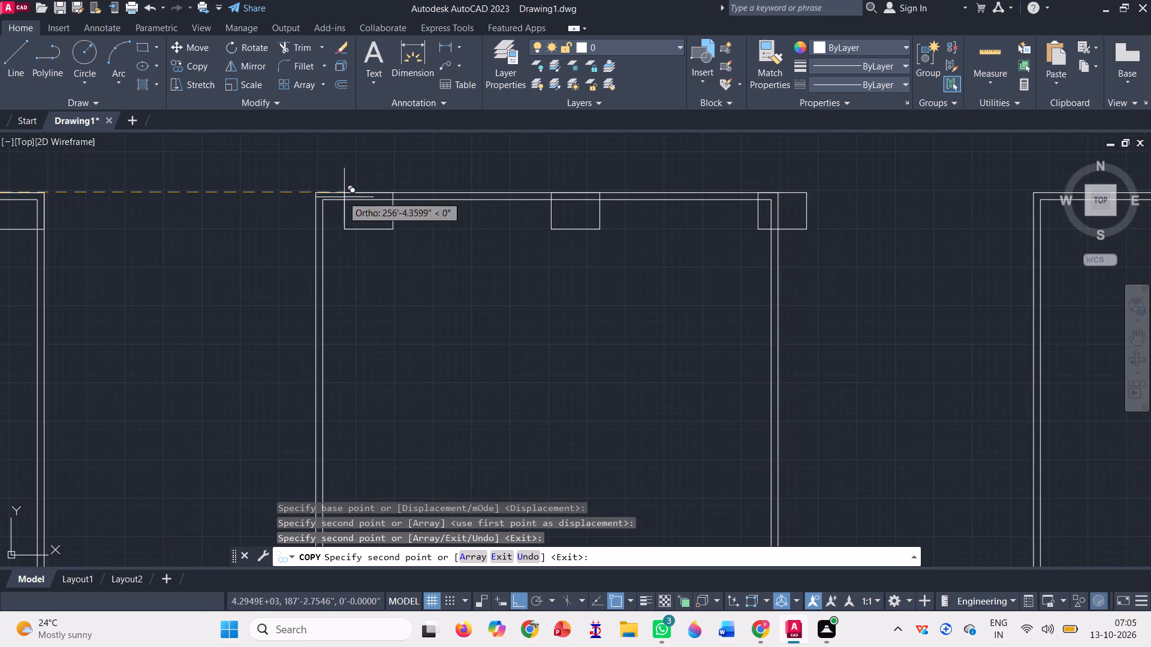
left_click(317, 191)
scroll(317, 191, "down", 2)
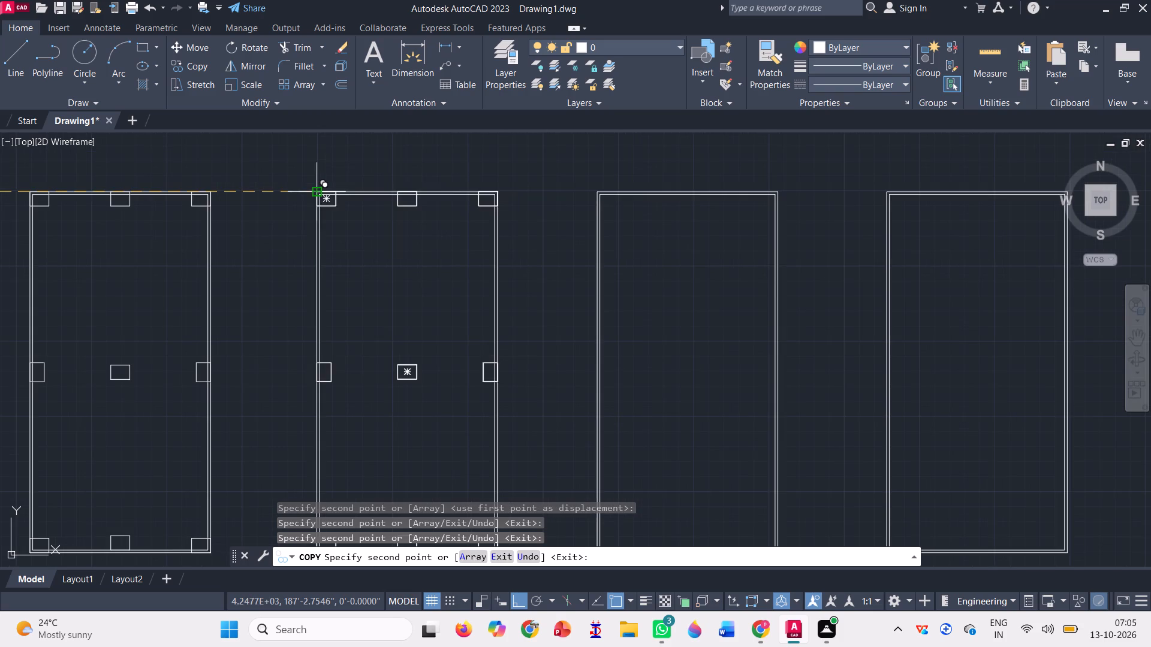
scroll(590, 191, "up", 2)
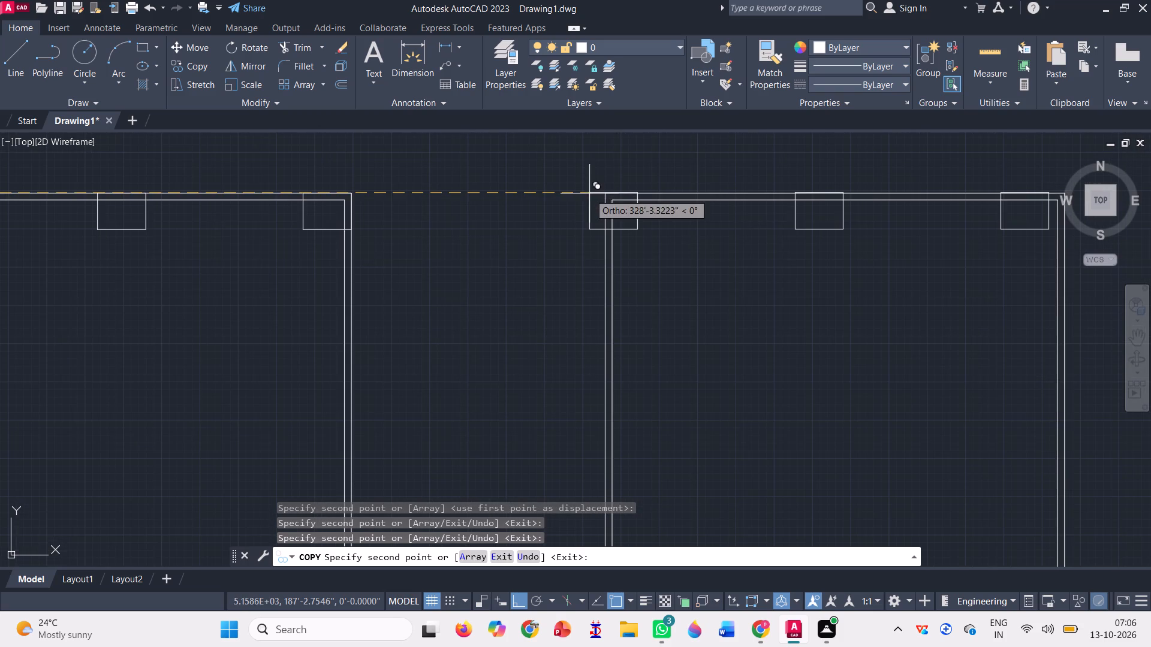
scroll(617, 199, "up", 2)
left_click(583, 180)
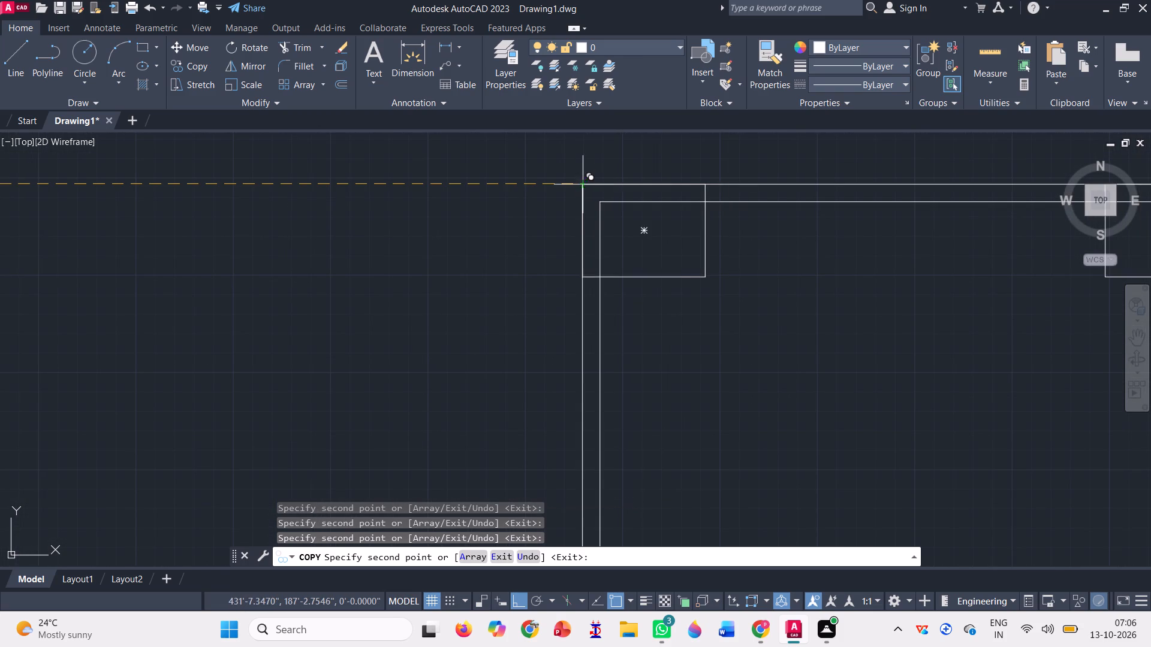
Place copies of the nine columns in the fifth, sixth and seventh wall outlines at their outer upper-left corners, and finish copying.
scroll(311, 189, "down", 5)
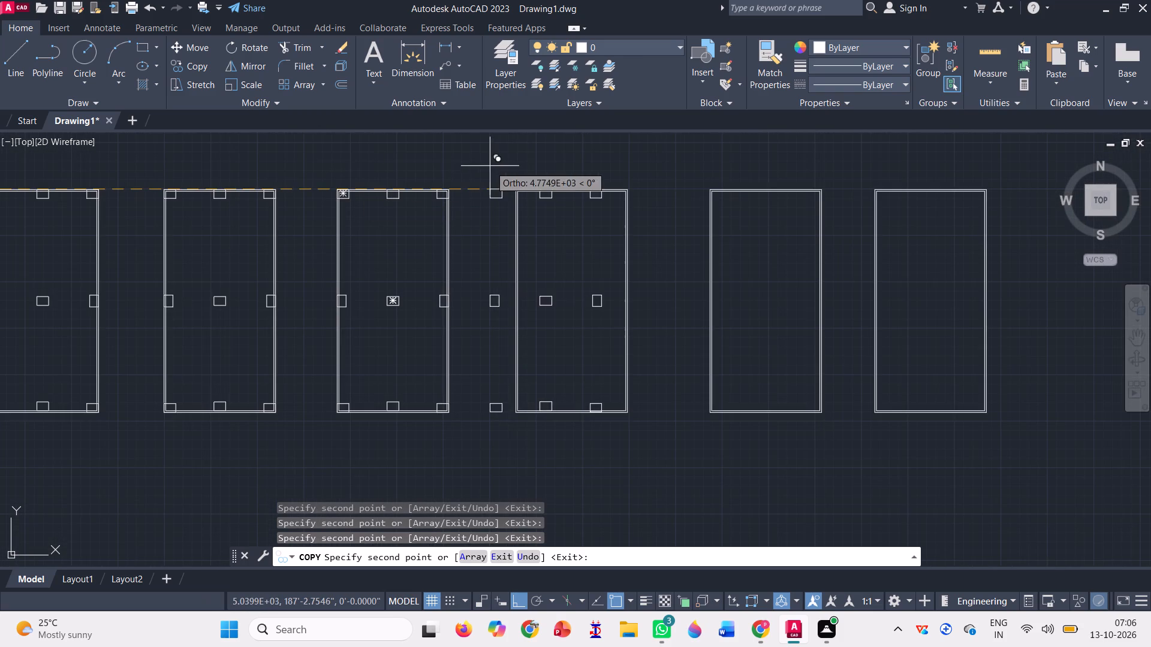
scroll(507, 191, "up", 5)
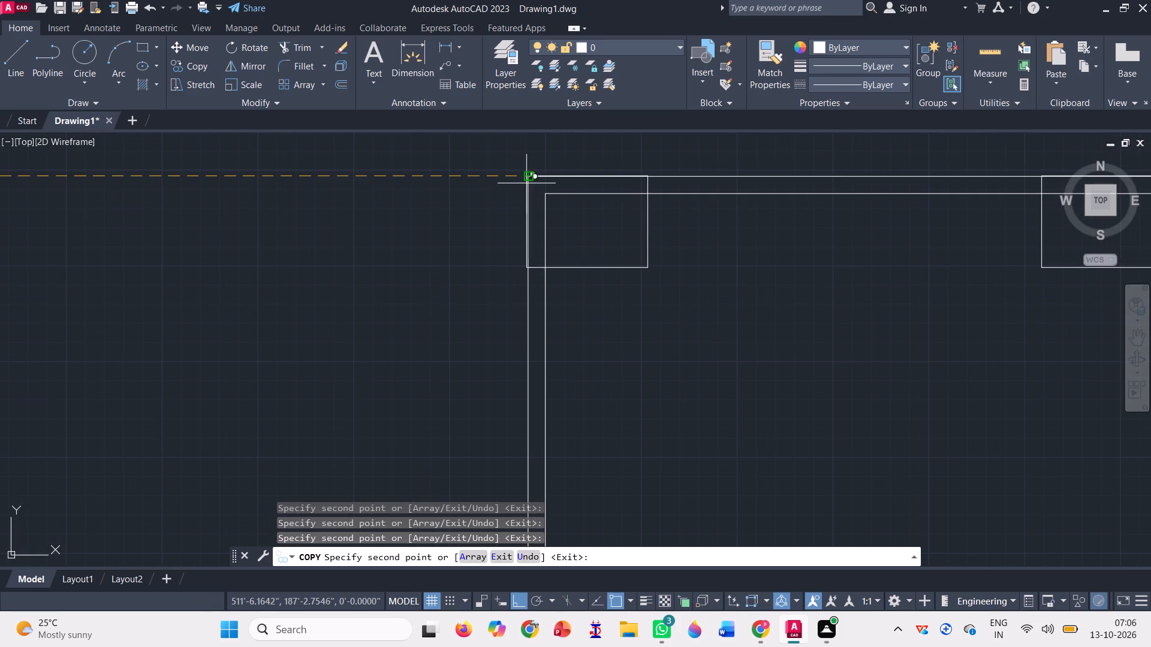
left_click(531, 178)
scroll(201, 202, "down", 4)
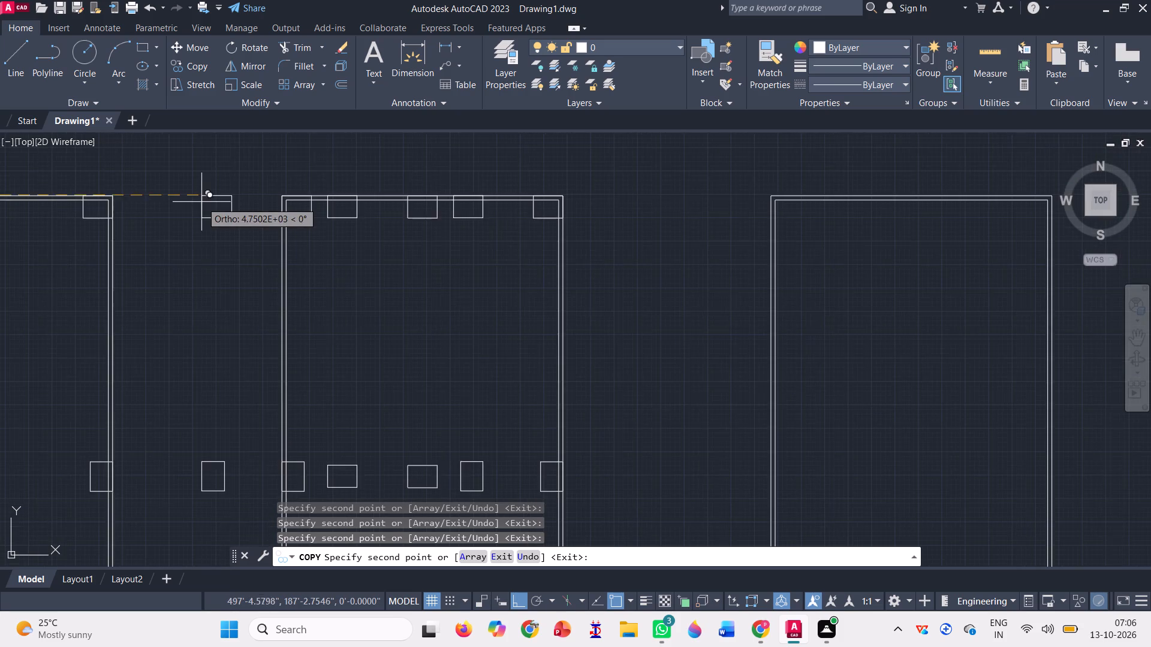
scroll(201, 202, "down", 1)
scroll(436, 198, "up", 3)
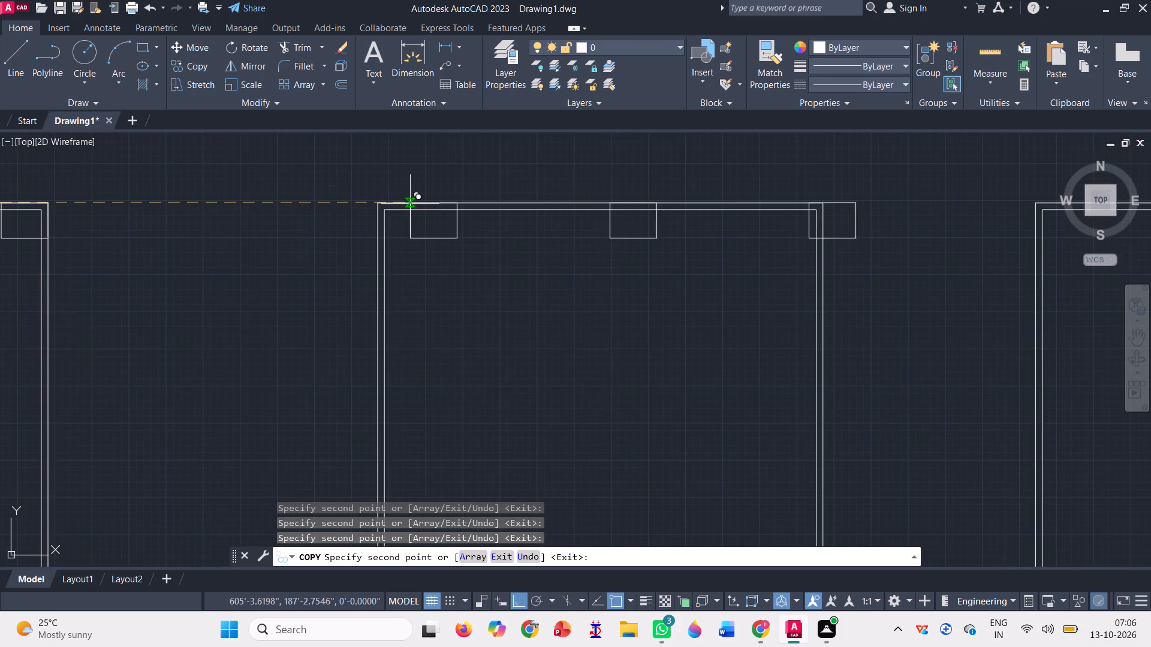
scroll(399, 208, "up", 2)
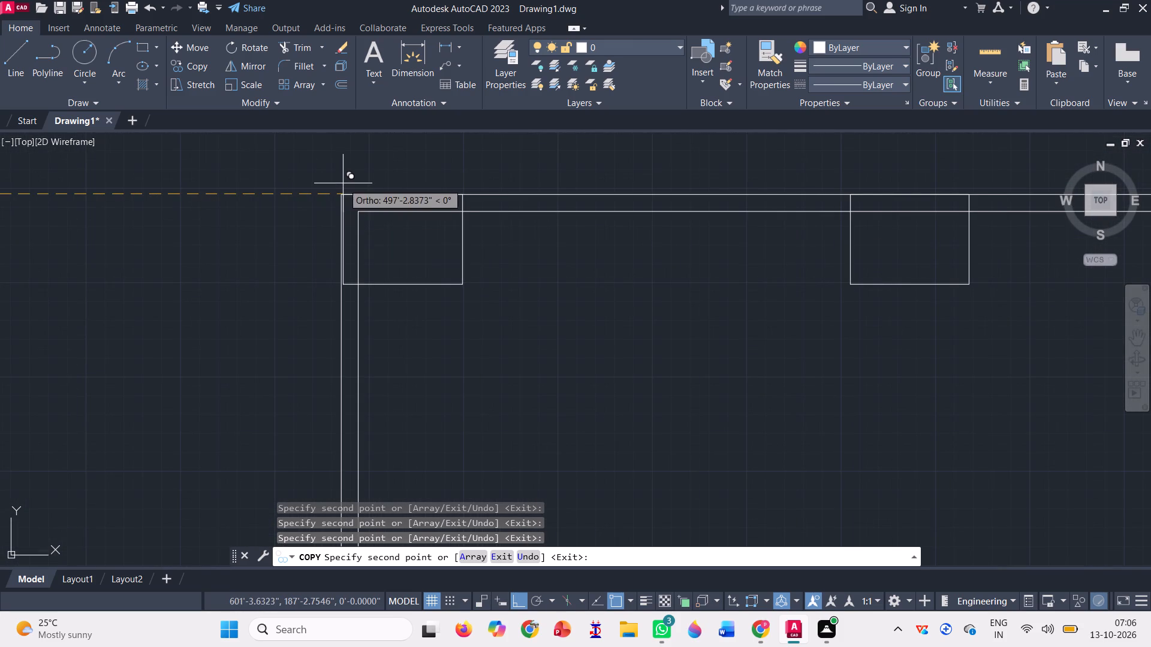
left_click(339, 192)
scroll(192, 220, "down", 4)
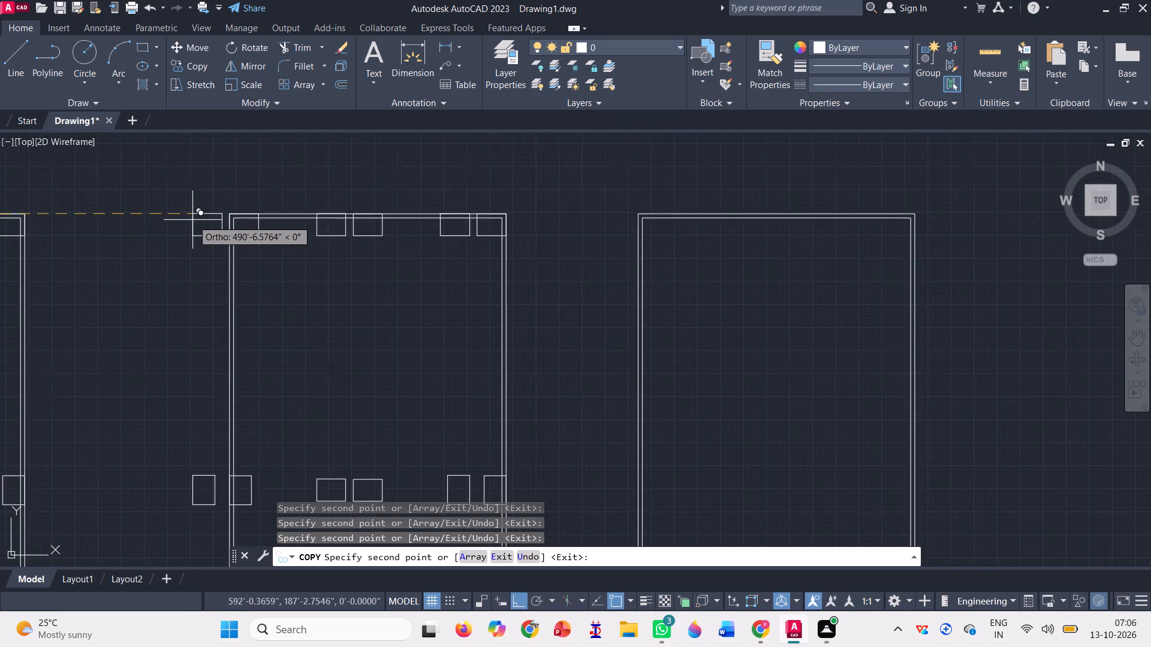
scroll(465, 214, "up", 3)
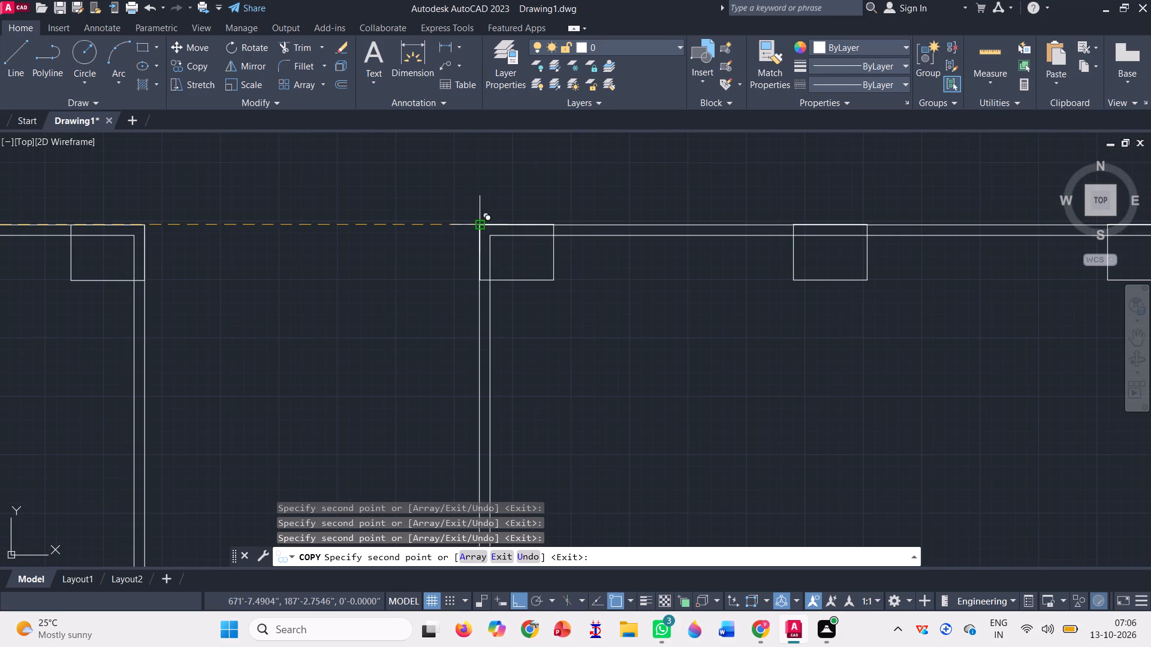
left_click(475, 223)
scroll(475, 223, "down", 5)
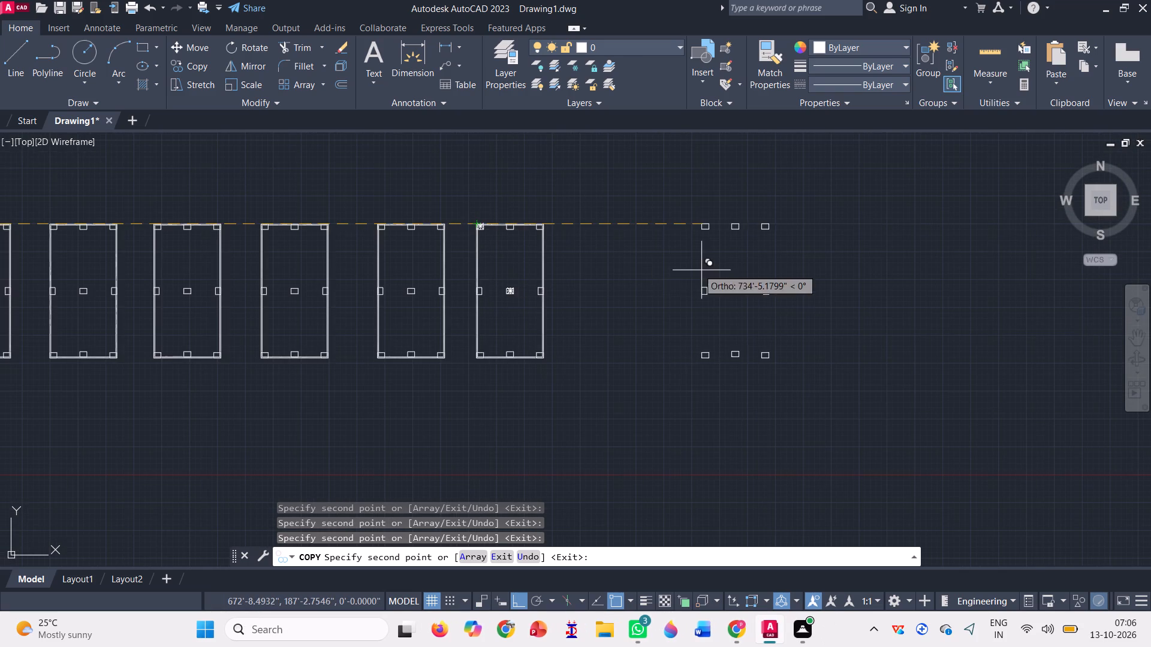
key("space")
scroll(538, 366, "down", 1)
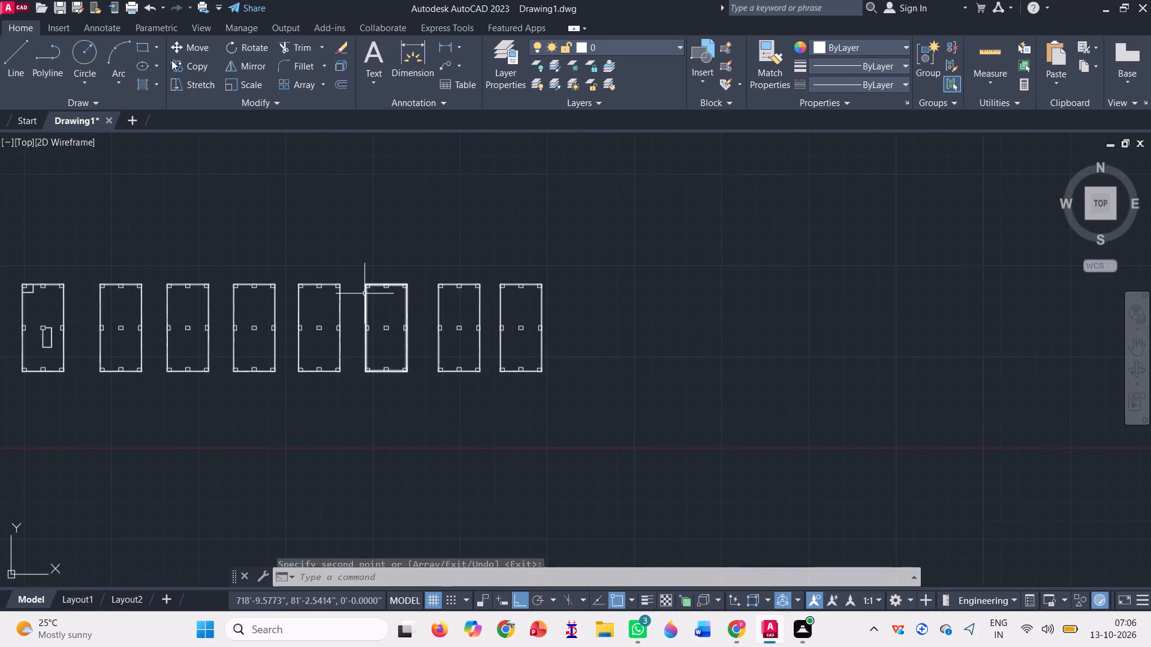
Copy the inner and outer wall rectangles of the last plan in the row to a new spot on its right, without columns.
left_click(196, 62)
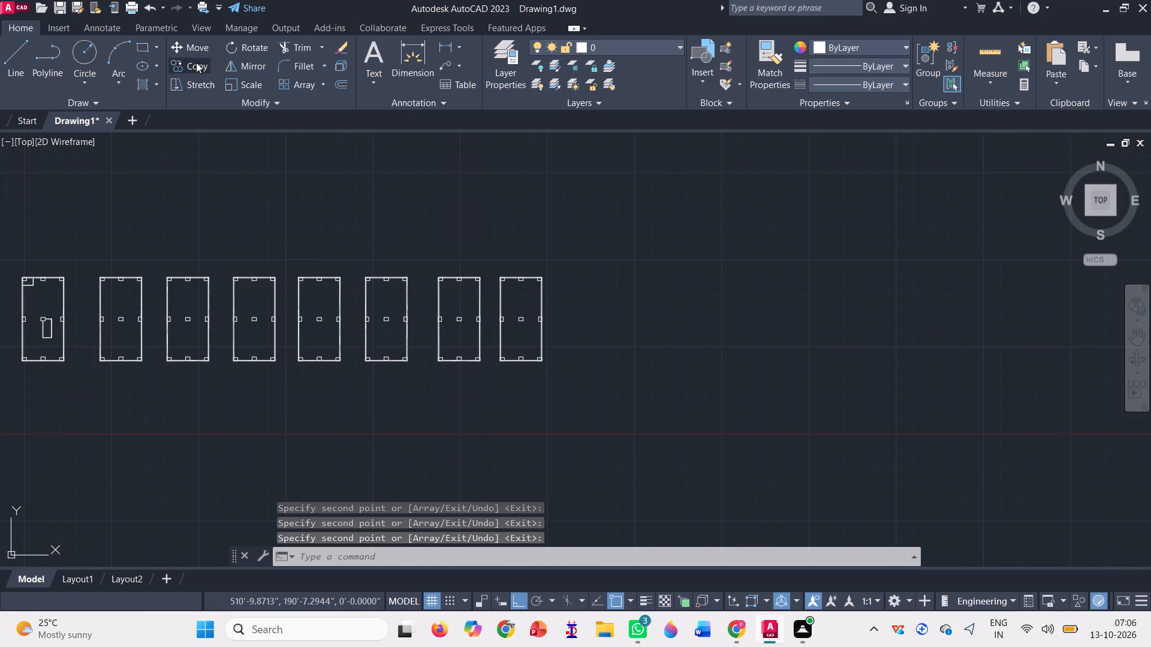
scroll(532, 330, "up", 3)
left_click(581, 321)
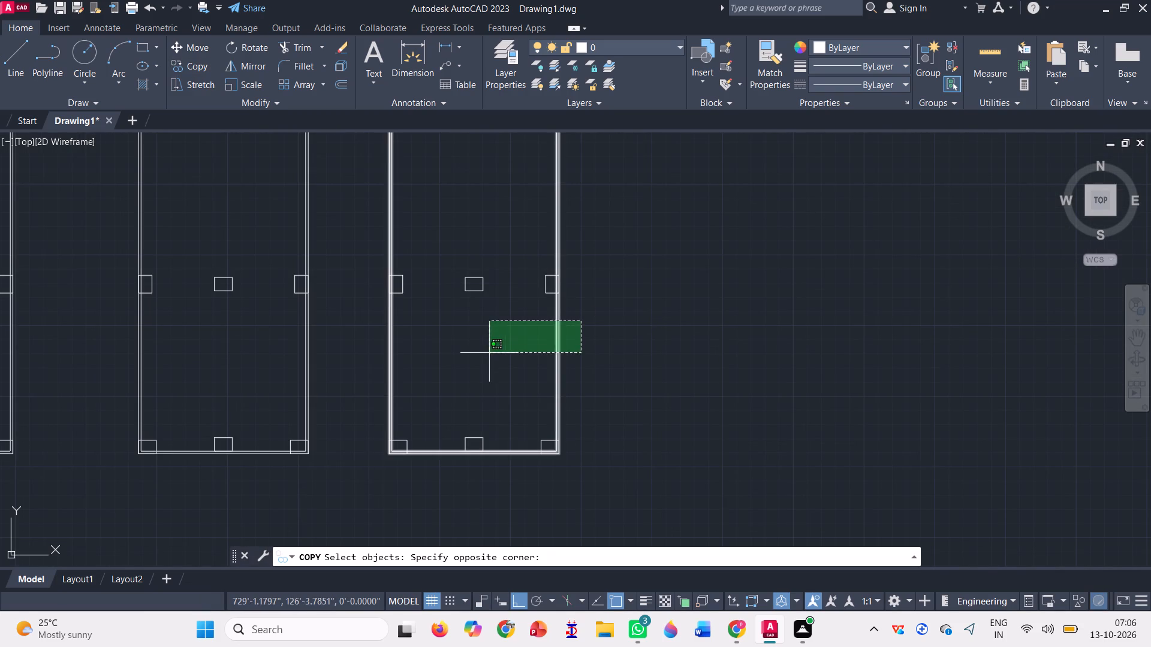
left_click(487, 352)
key("space")
scroll(589, 422, "down", 1)
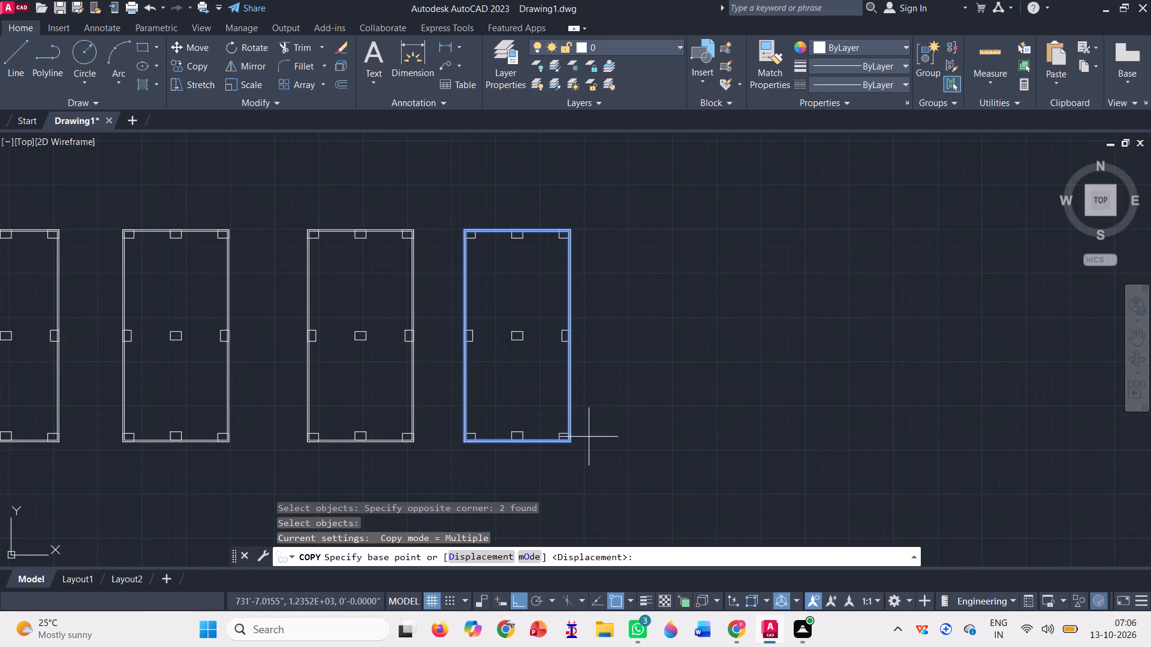
scroll(474, 235, "up", 3)
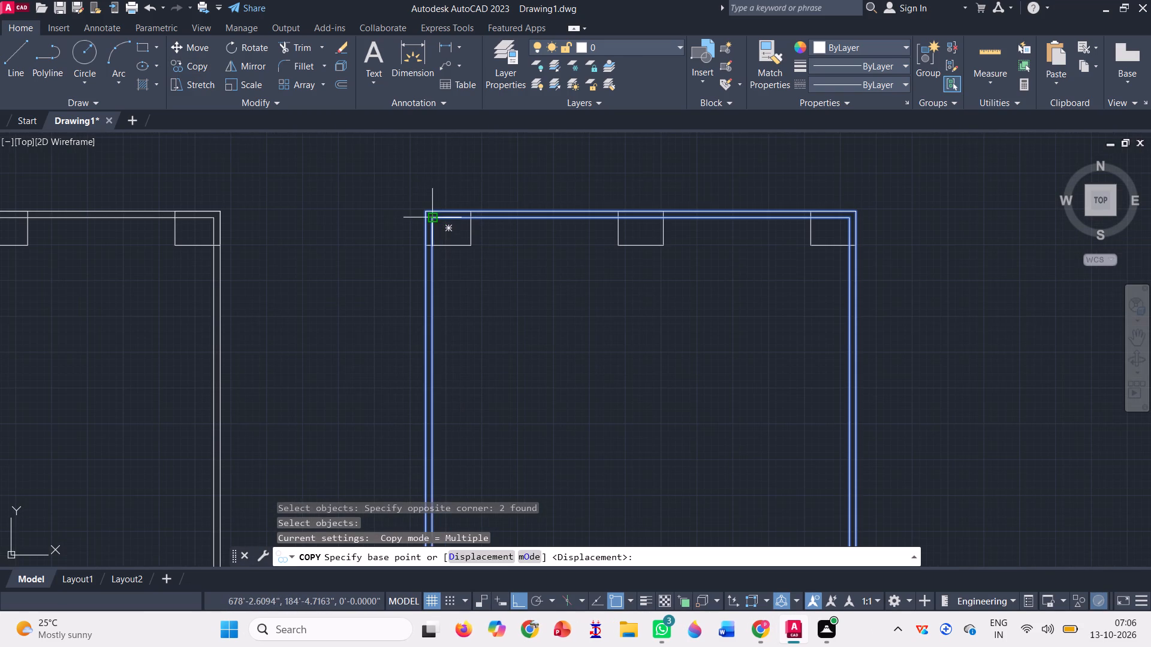
left_click(426, 210)
scroll(379, 209, "down", 2)
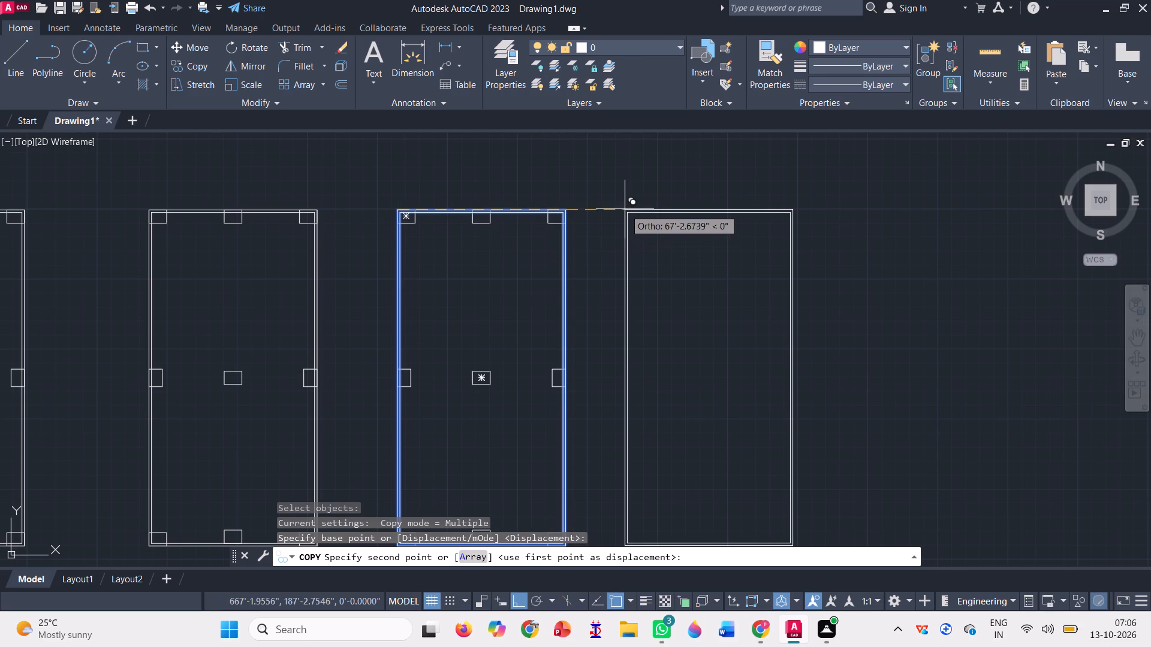
left_click(650, 207)
scroll(847, 238, "down", 2)
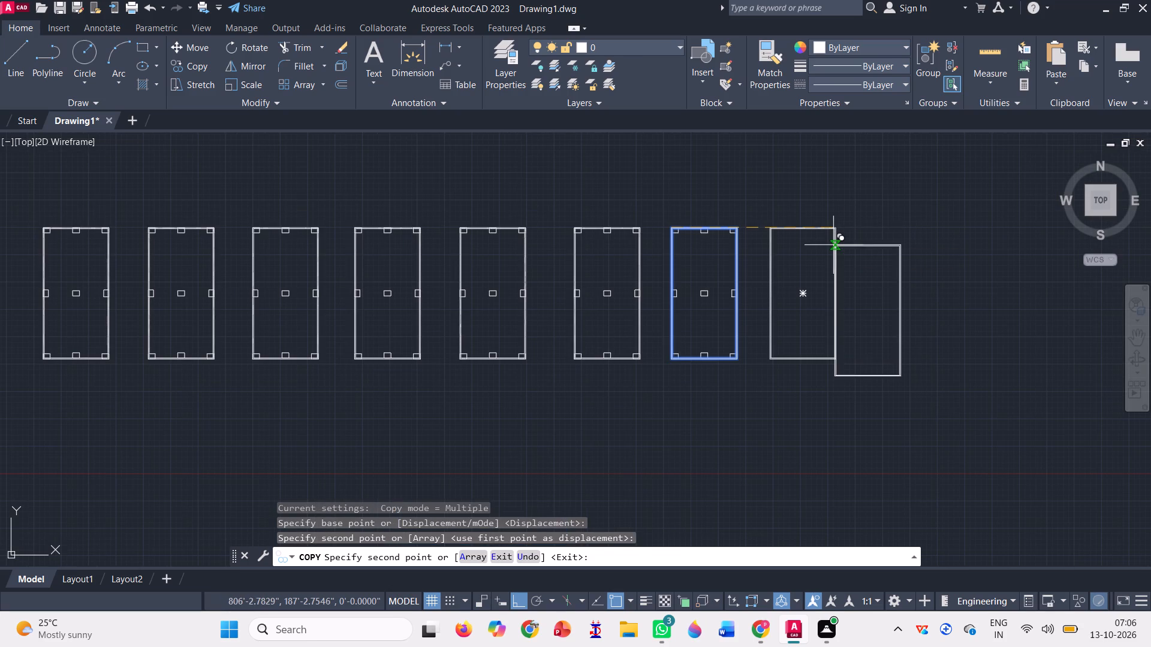
key("Escape")
Draw a 10' by 10' square with lines in the original plan, between the upper-left corner room and the centre column.
scroll(846, 264, "down", 2)
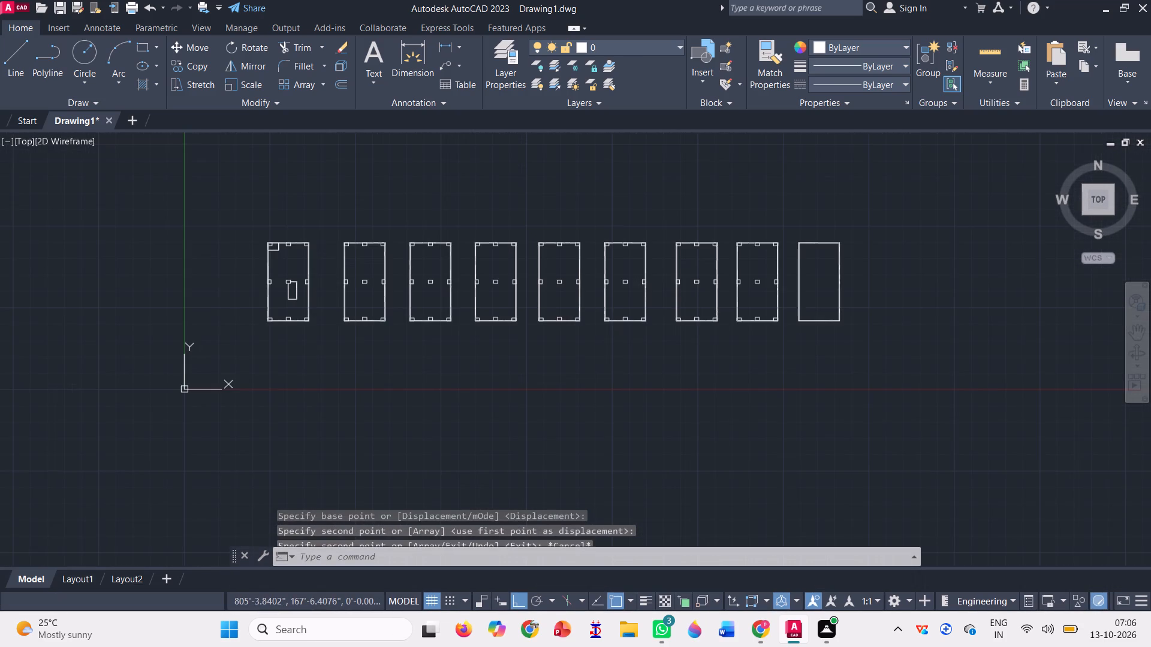
scroll(248, 288, "up", 3)
scroll(189, 375, "down", 1)
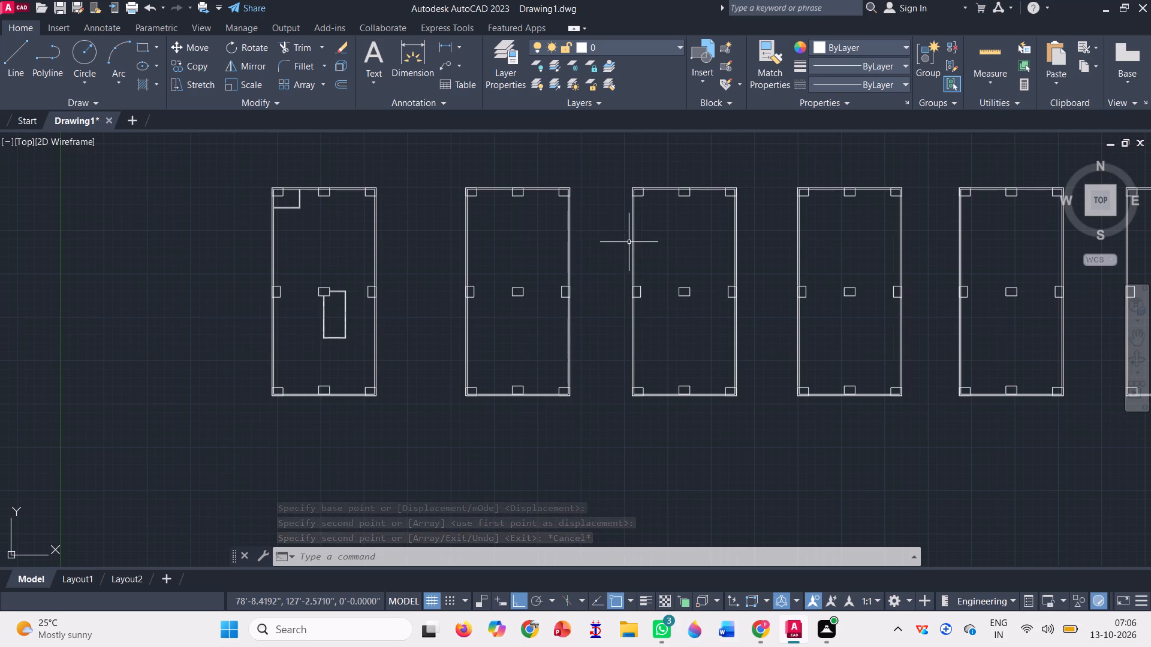
scroll(629, 241, "up", 1)
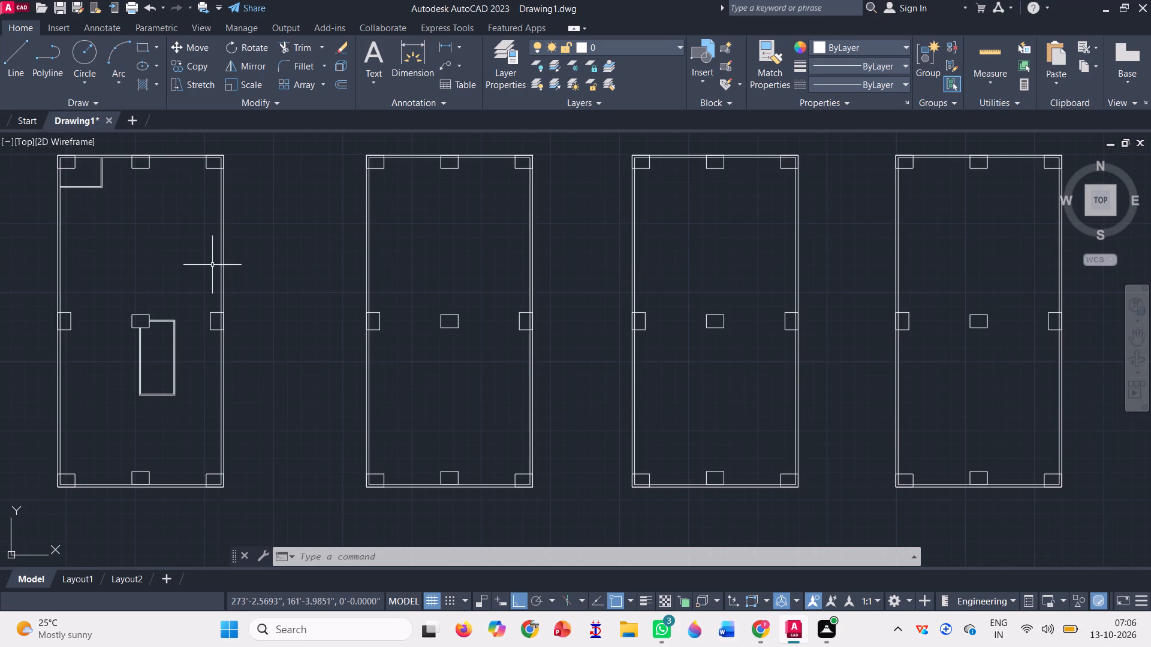
left_click(19, 61)
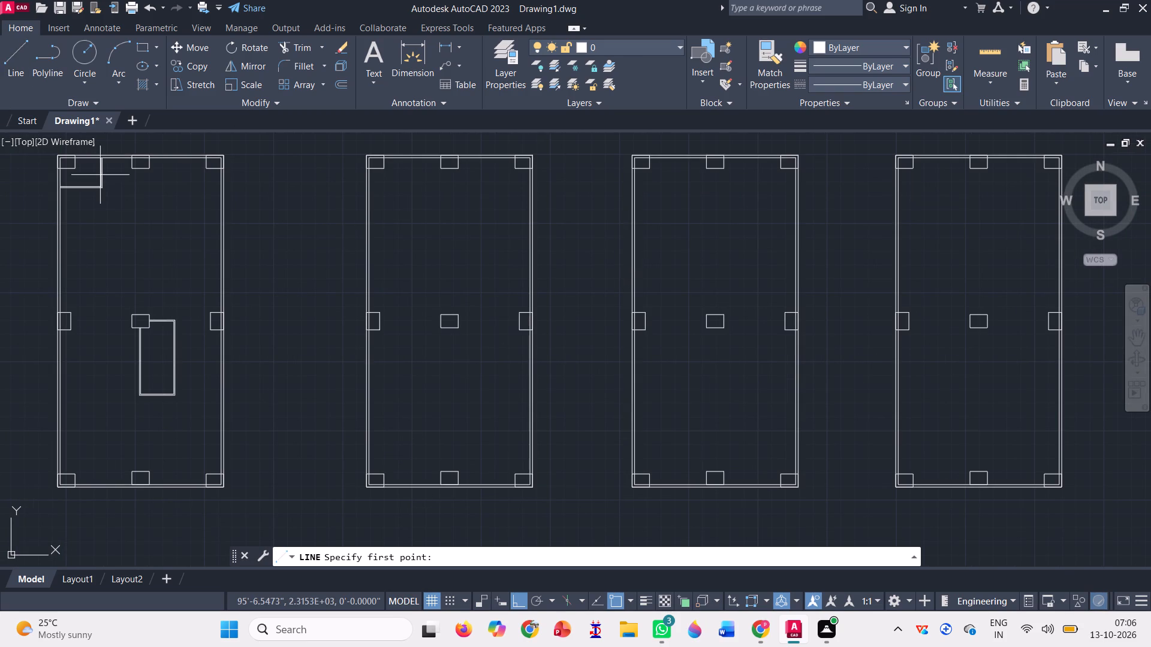
left_click(145, 265)
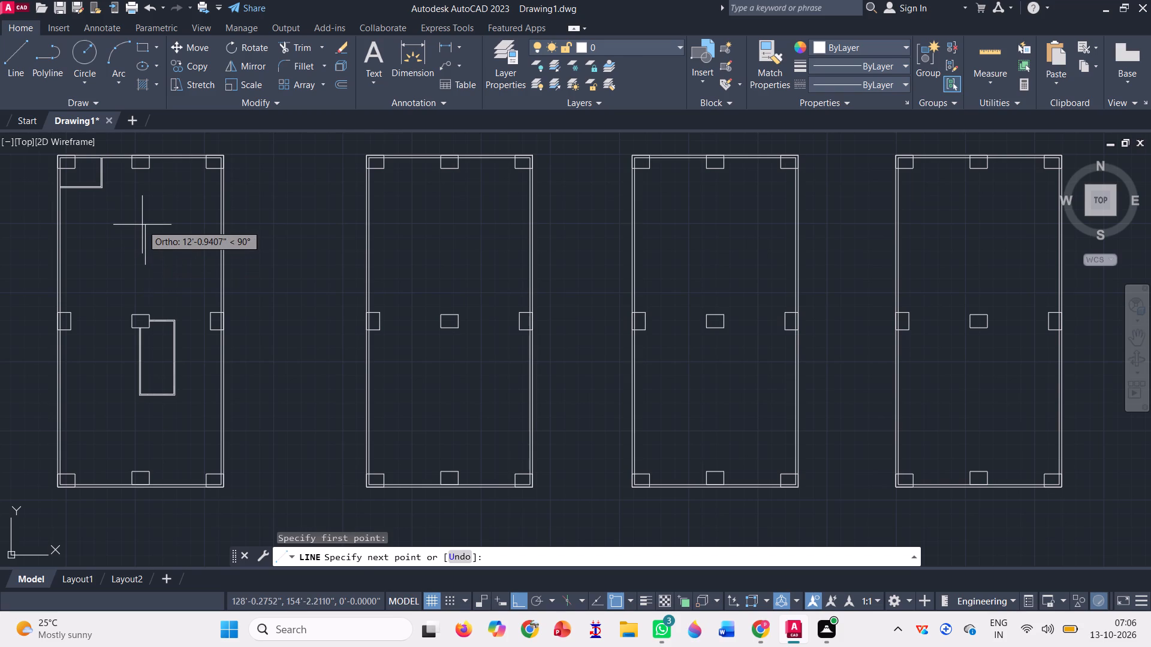
type("10'")
key("Return")
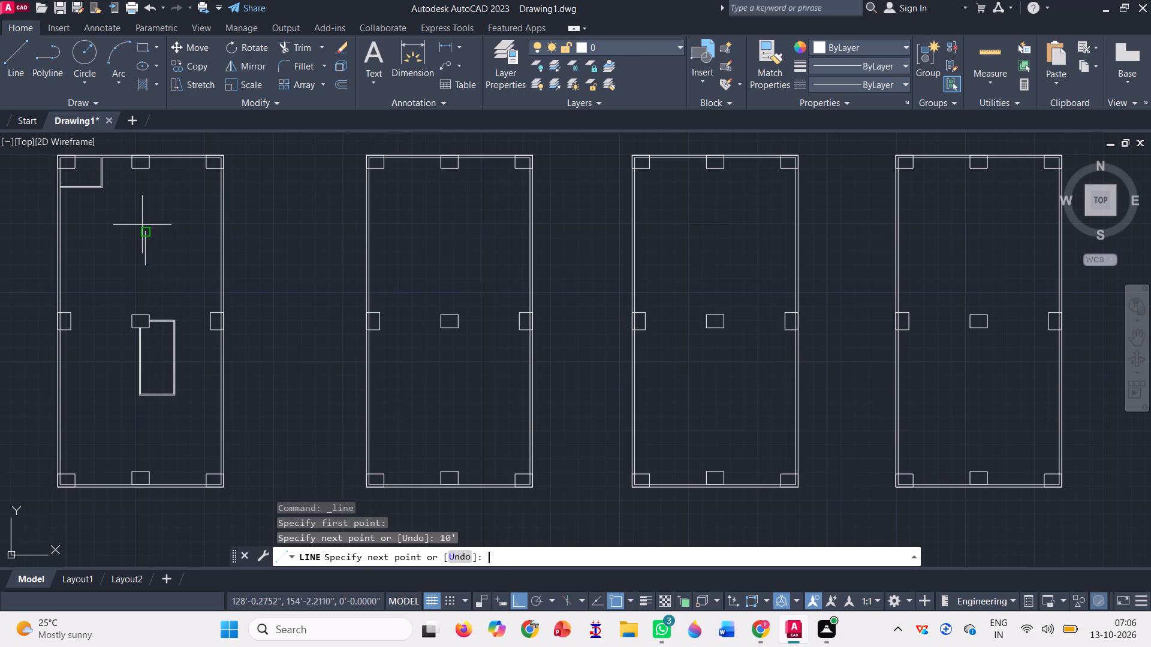
type("10'")
key("Return")
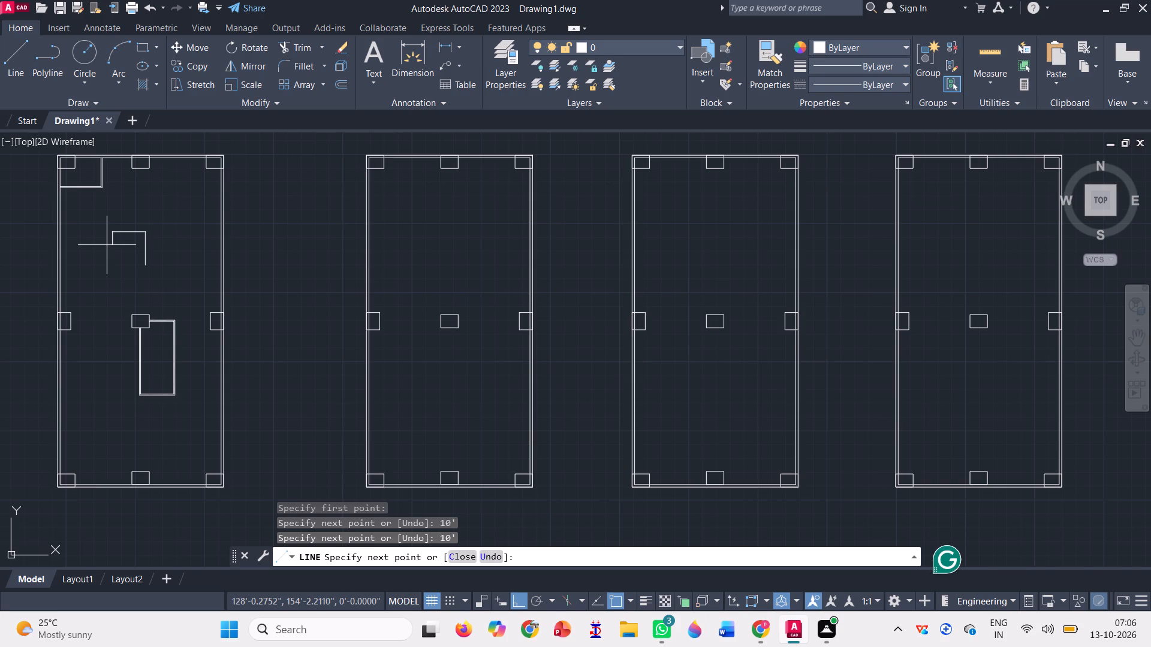
type("10'")
key("Return")
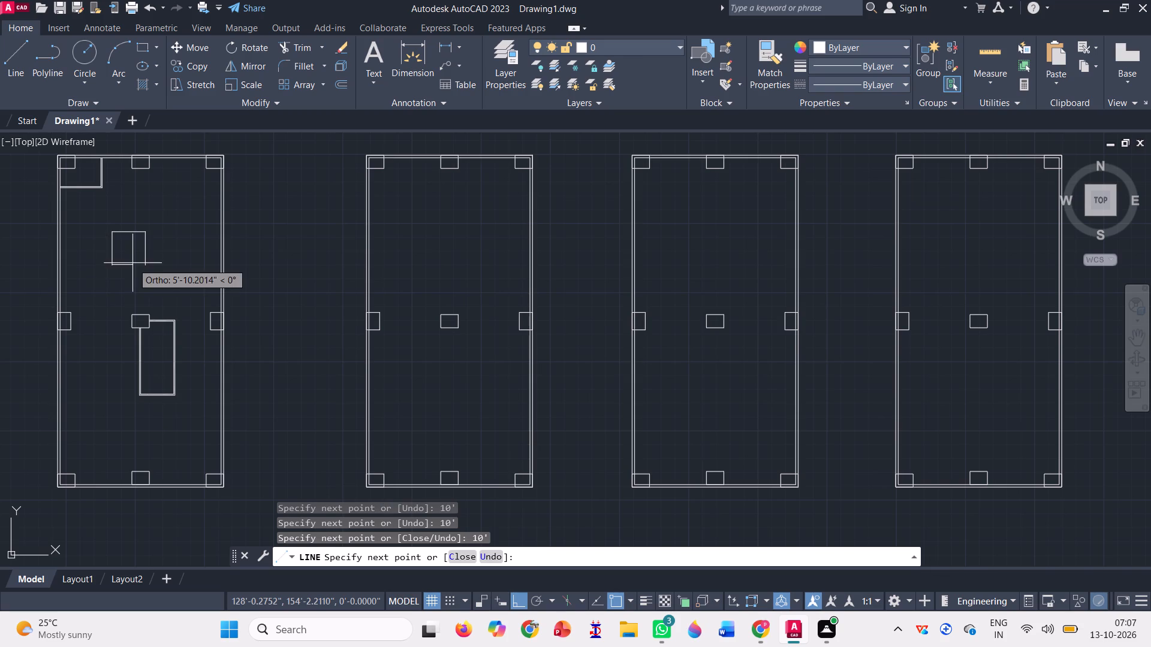
left_click(143, 267)
key("space")
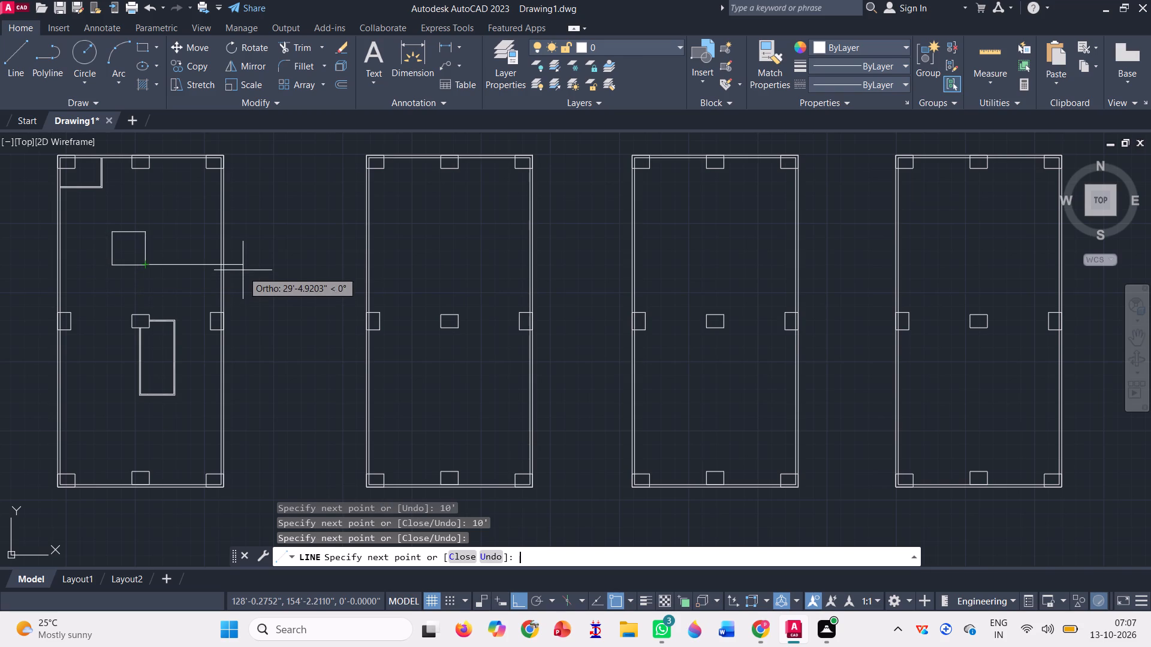
Join the four lines of the 10' square into one closed outline.
scroll(191, 350, "down", 1)
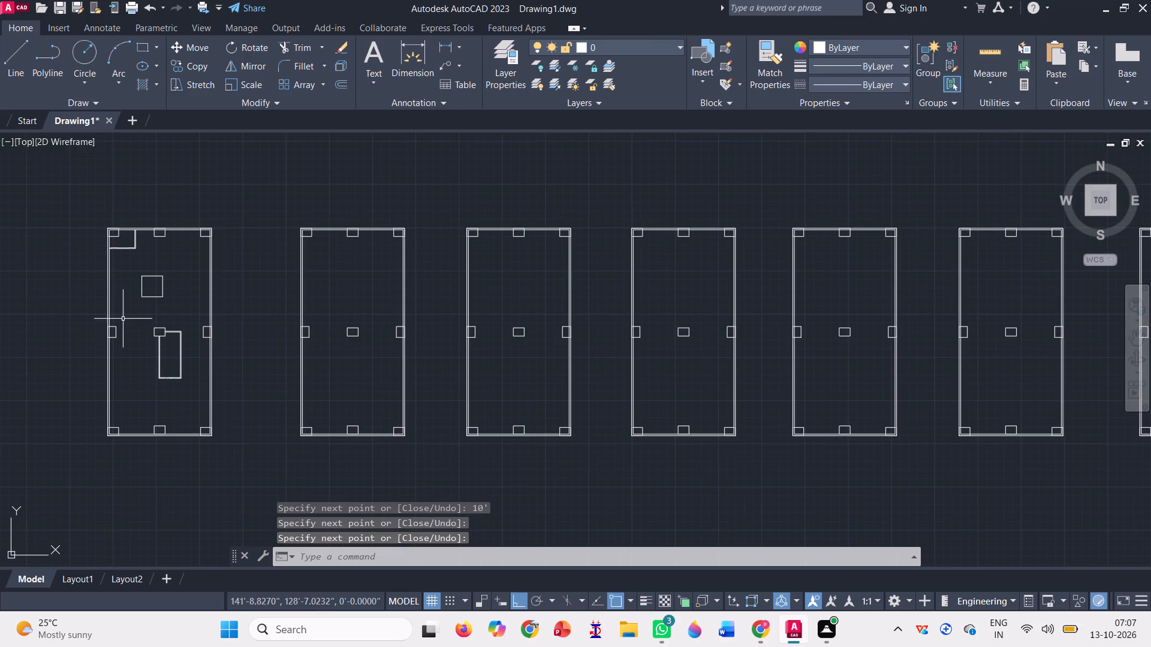
scroll(161, 253, "up", 3)
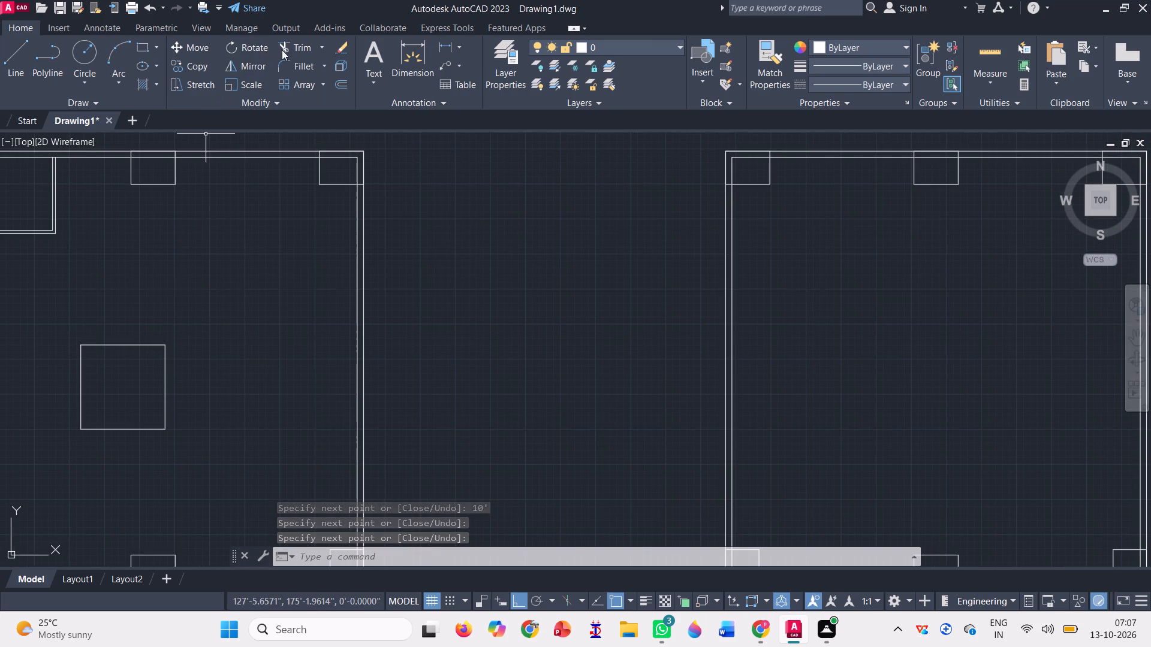
left_click(191, 457)
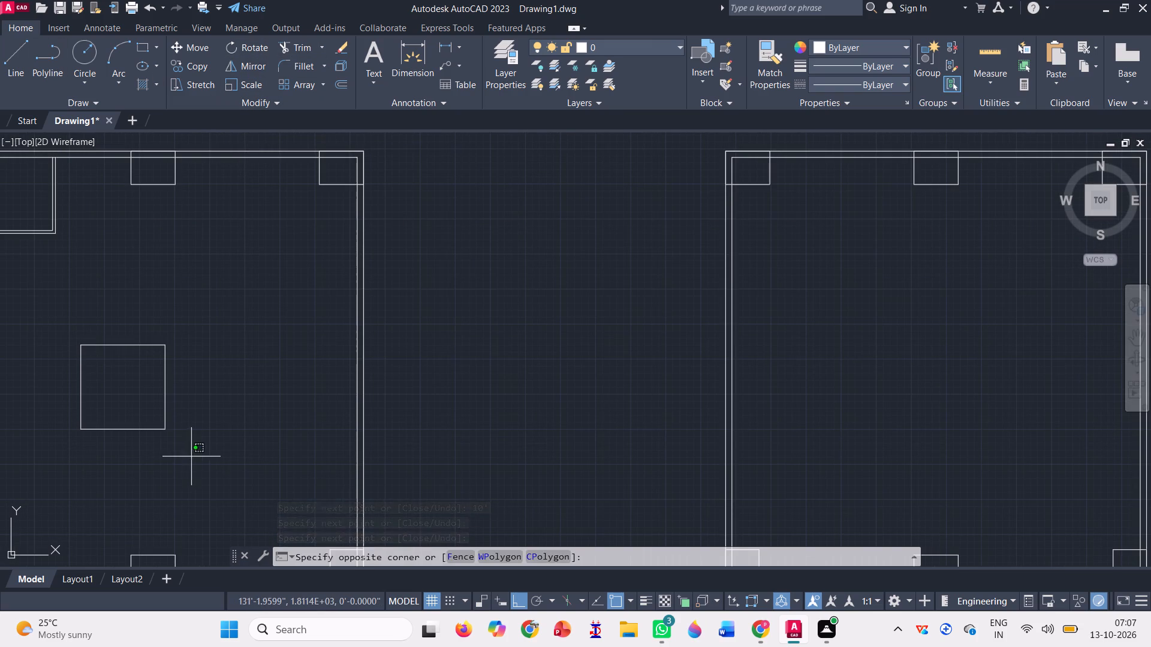
left_click(53, 316)
key("j")
key("Return")
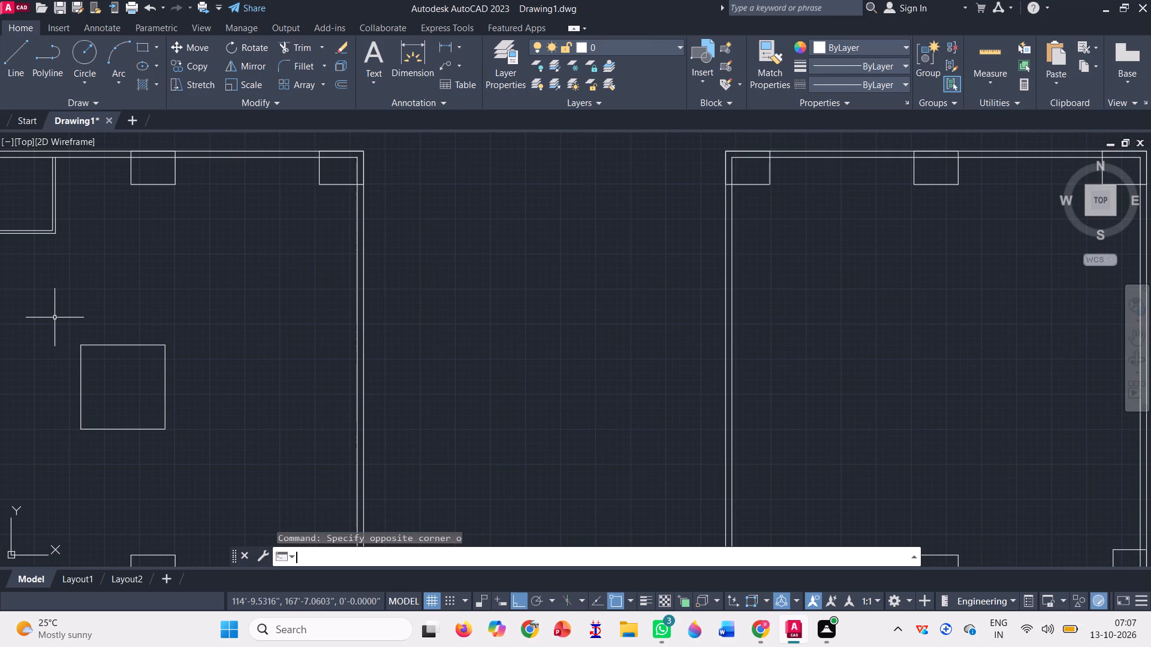
Offset the joined 10' square 9" inward to form its wall thickness.
left_click(348, 83)
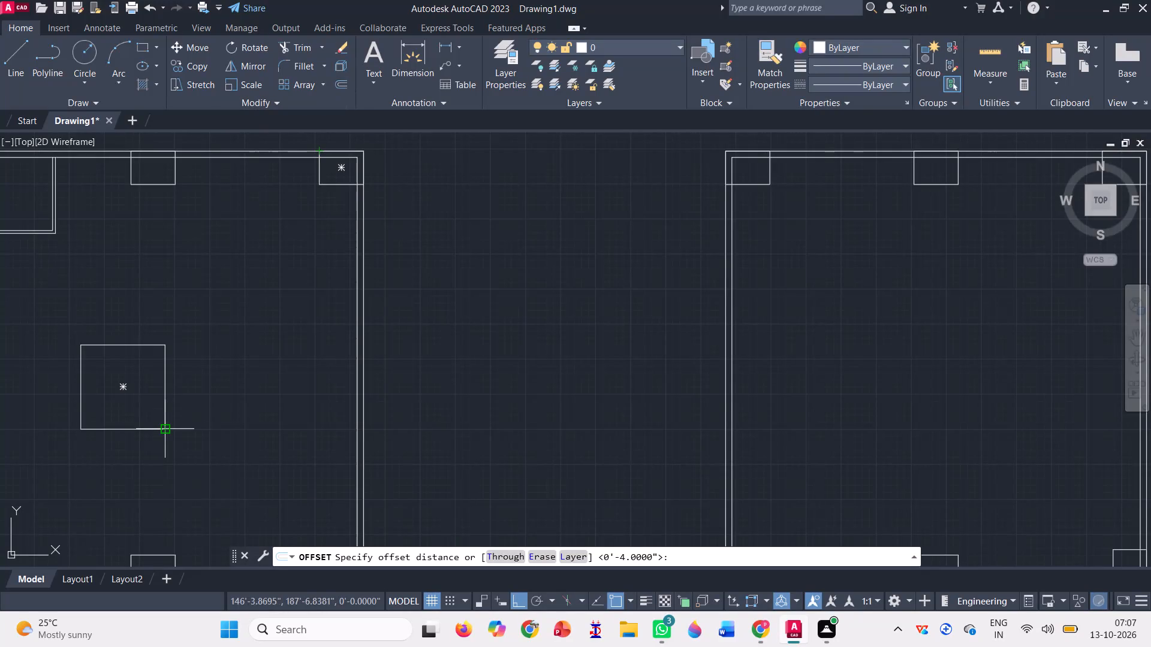
type("0'9'")
key("Return")
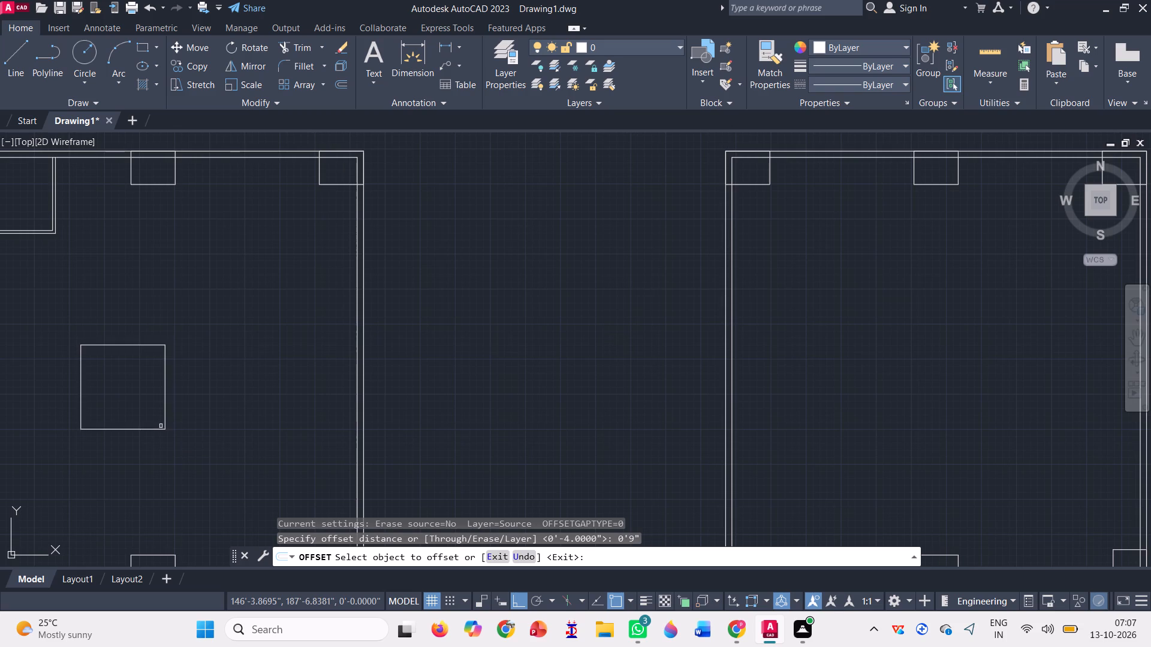
left_click(163, 428)
left_click(134, 385)
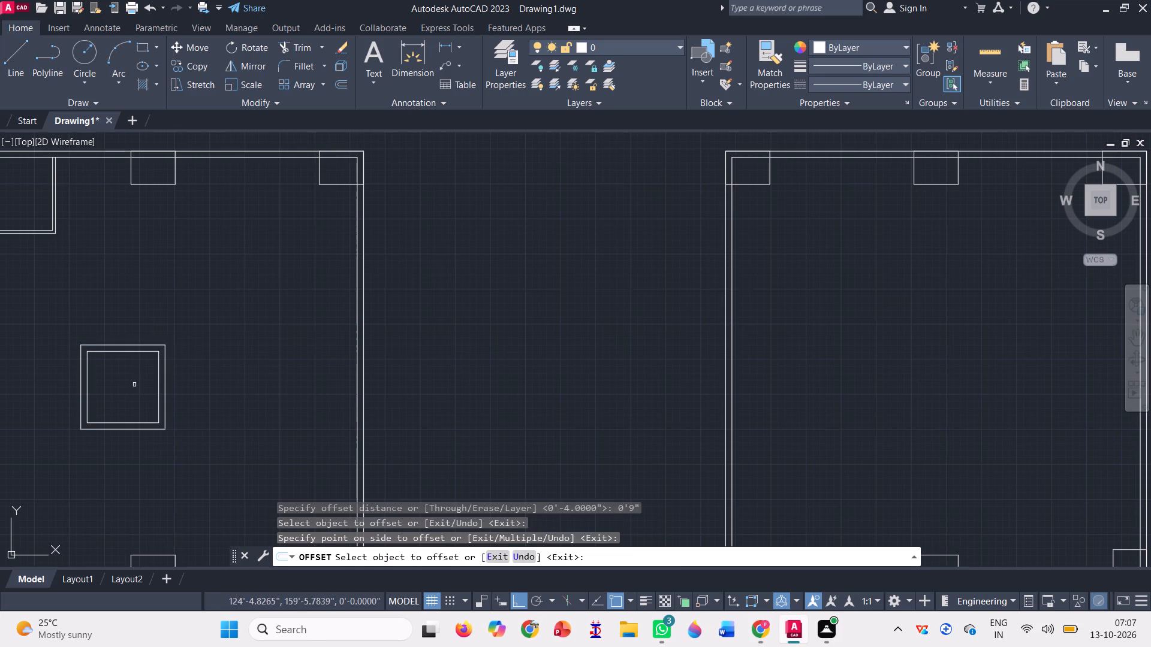
scroll(300, 338, "down", 2)
scroll(188, 286, "down", 1)
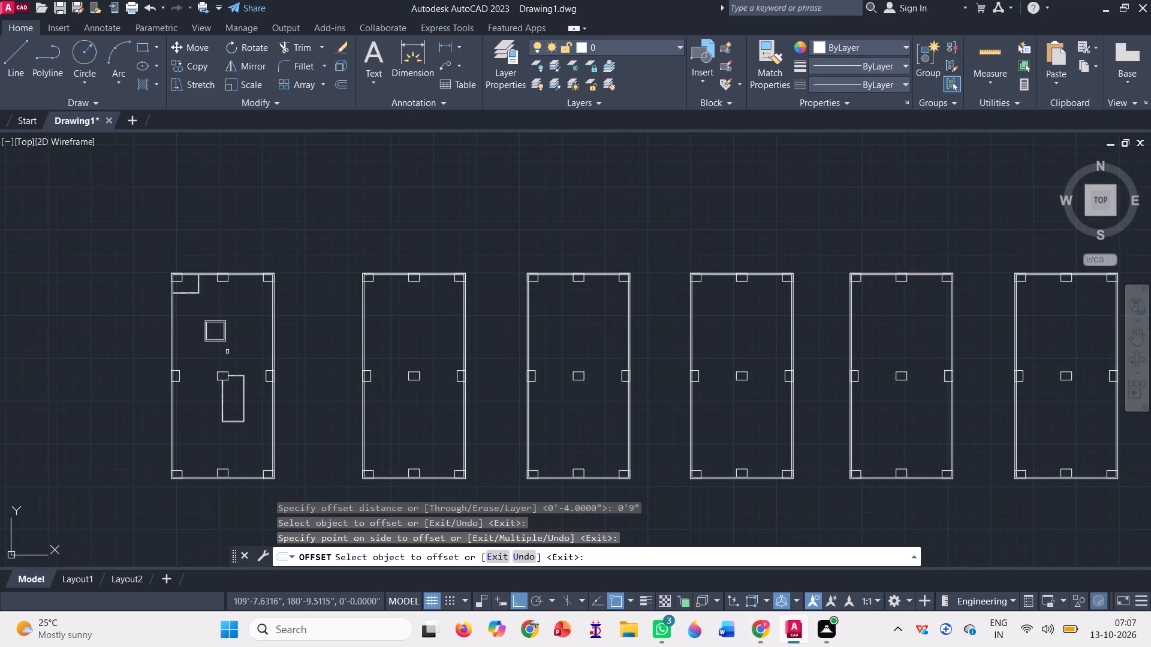
scroll(230, 352, "up", 1)
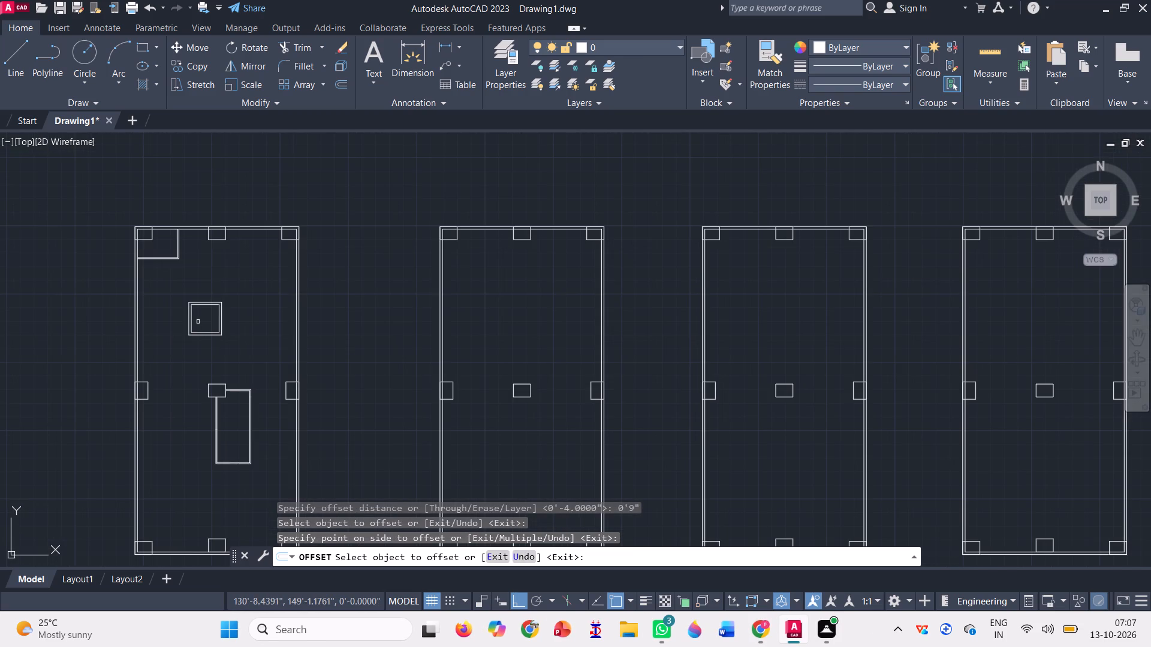
key("Escape")
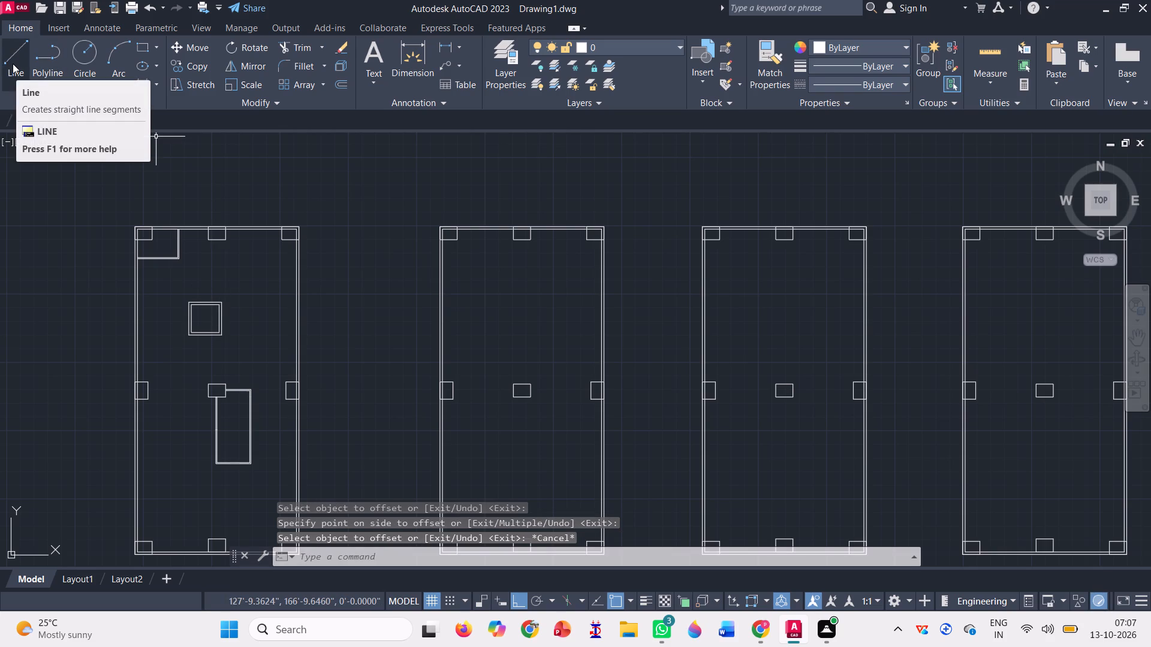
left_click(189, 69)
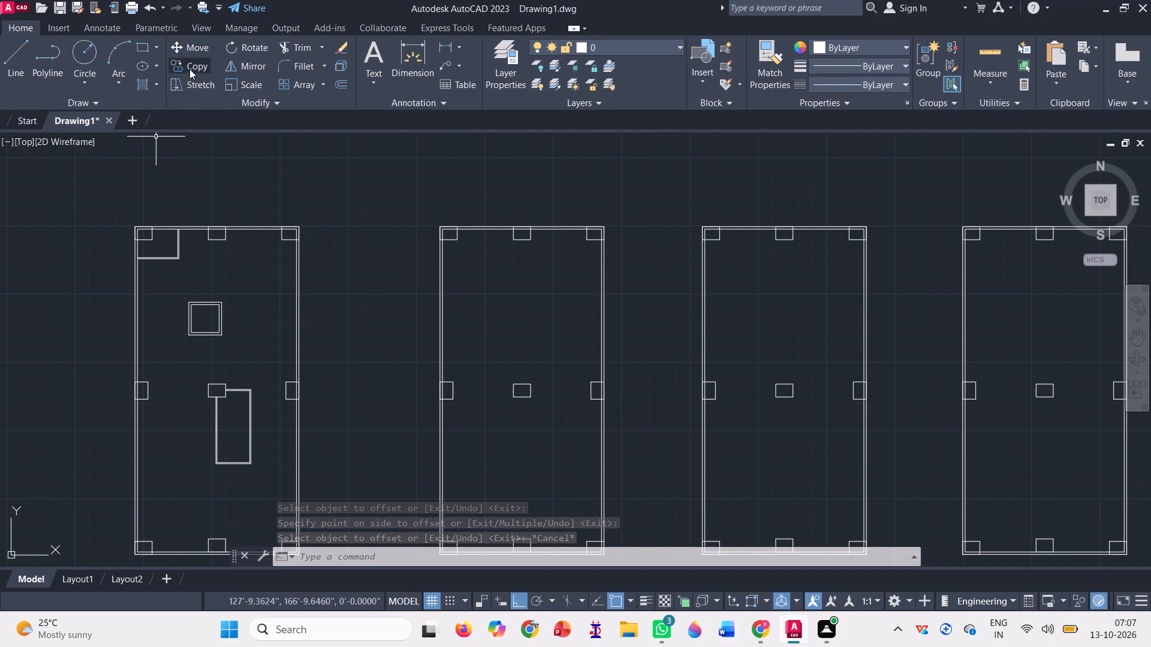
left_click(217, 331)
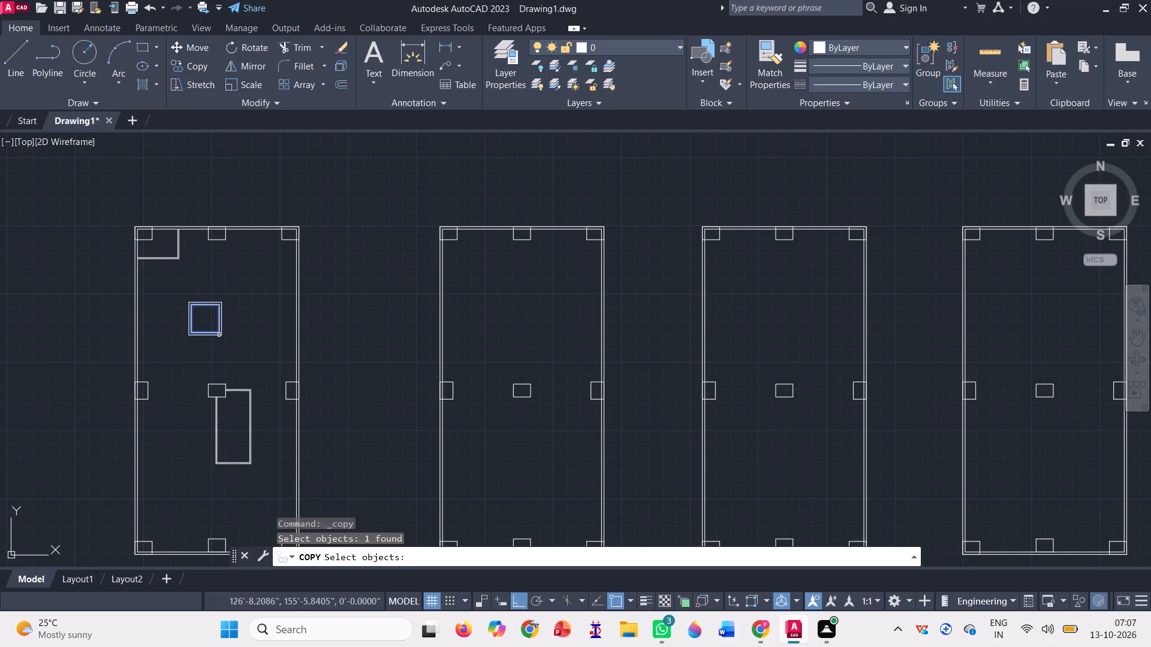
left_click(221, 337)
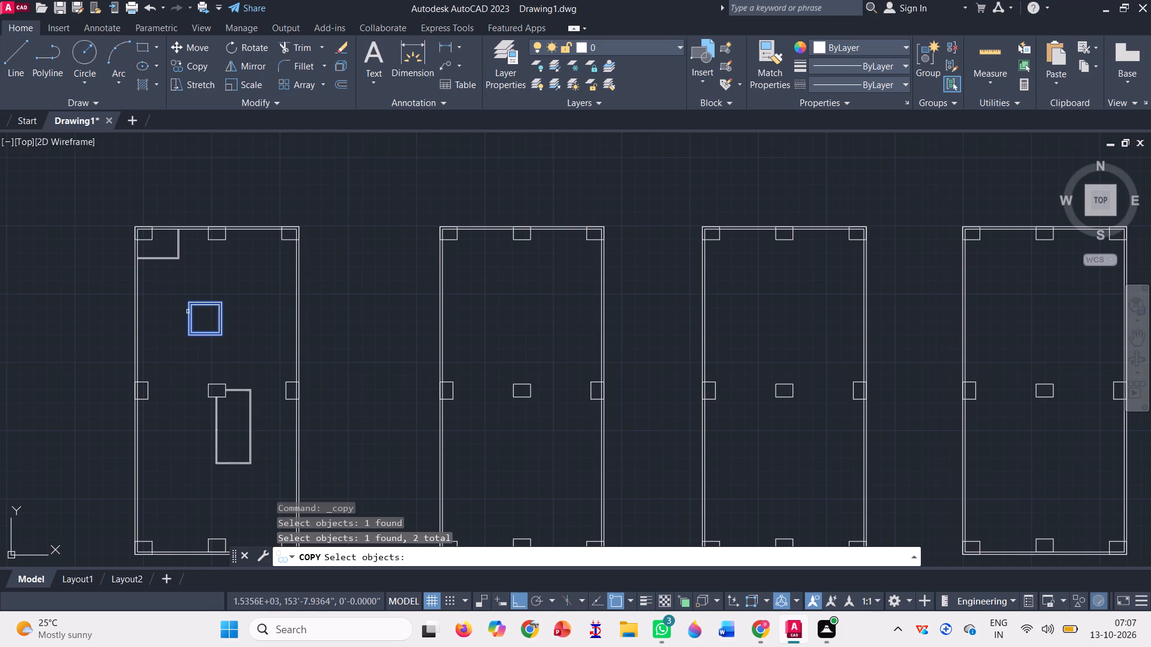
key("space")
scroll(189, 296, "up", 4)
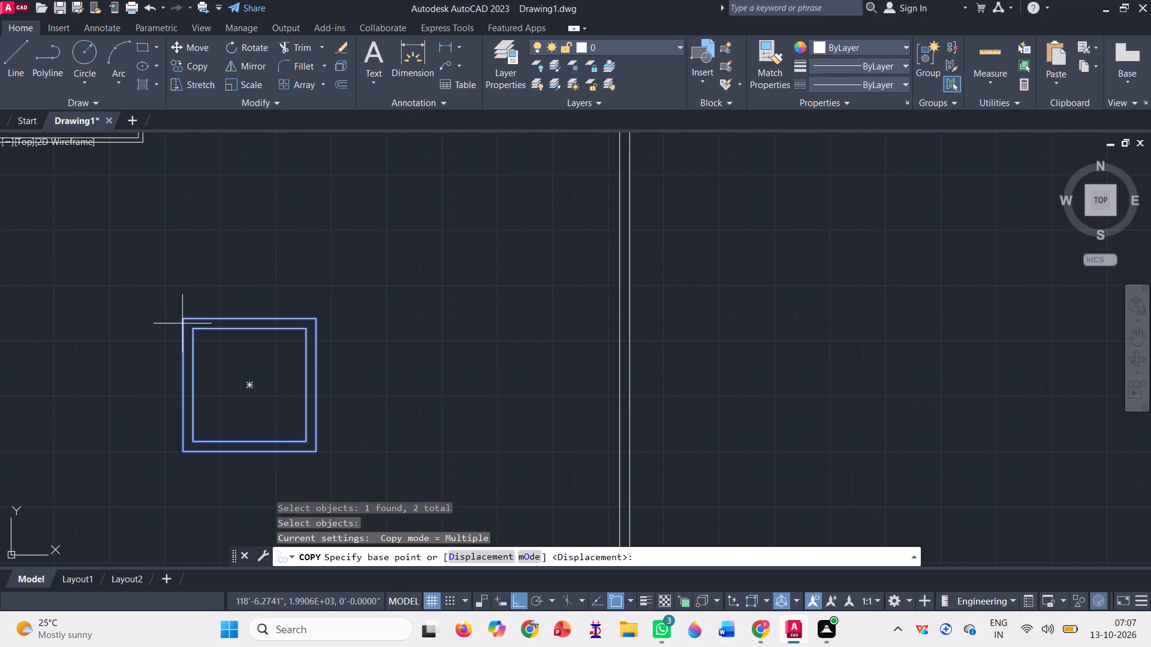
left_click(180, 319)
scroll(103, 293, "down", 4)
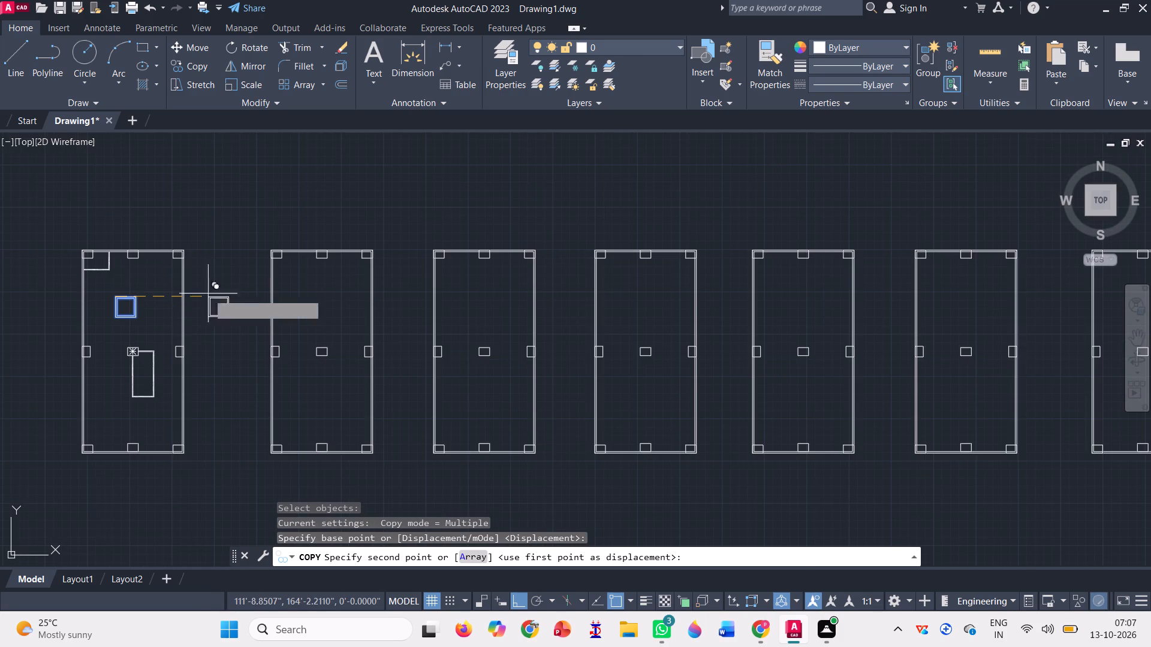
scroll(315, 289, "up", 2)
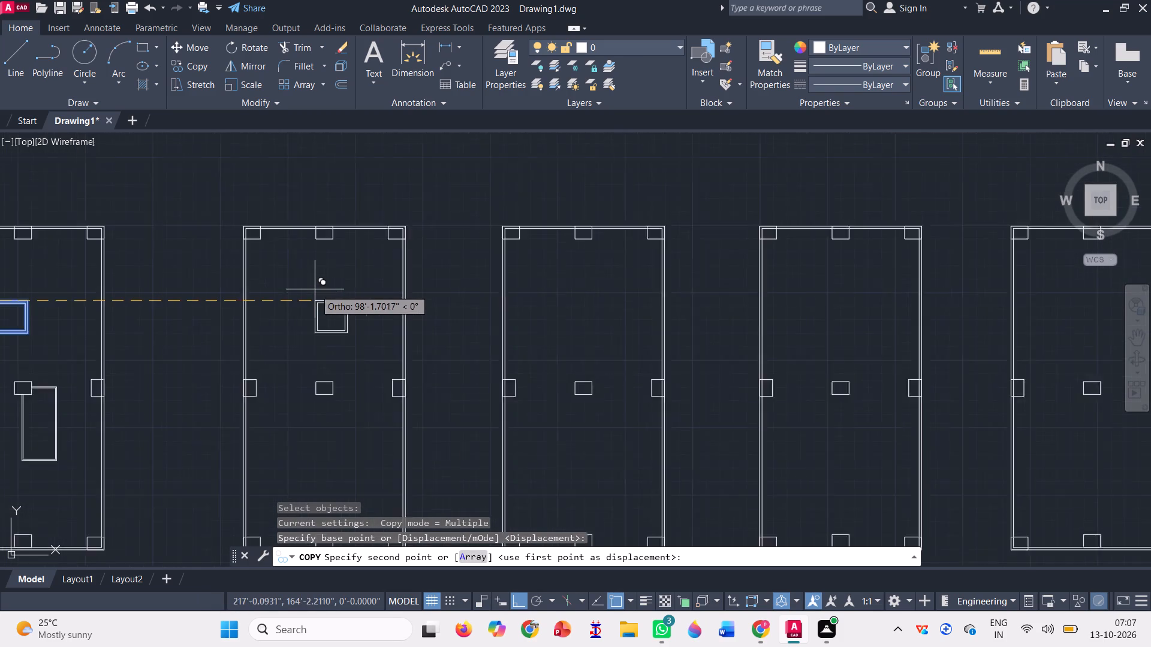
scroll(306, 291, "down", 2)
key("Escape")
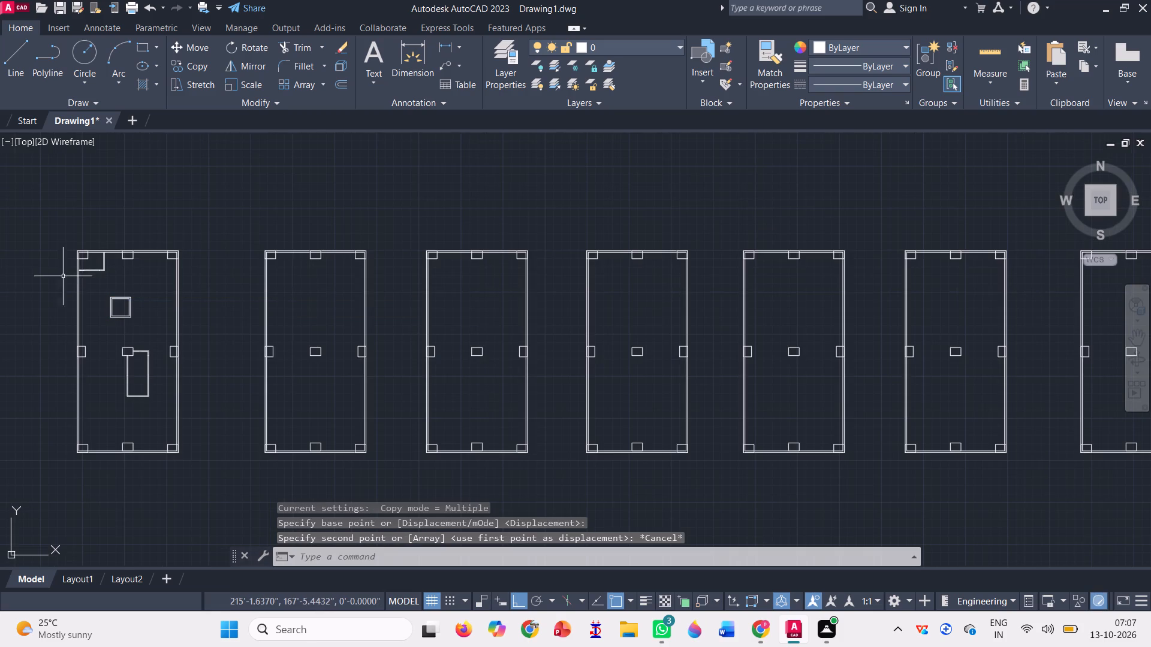
Move the 10' square with its inner offset up and slightly right, to just below the top-middle column of the original plan.
scroll(85, 250, "up", 2)
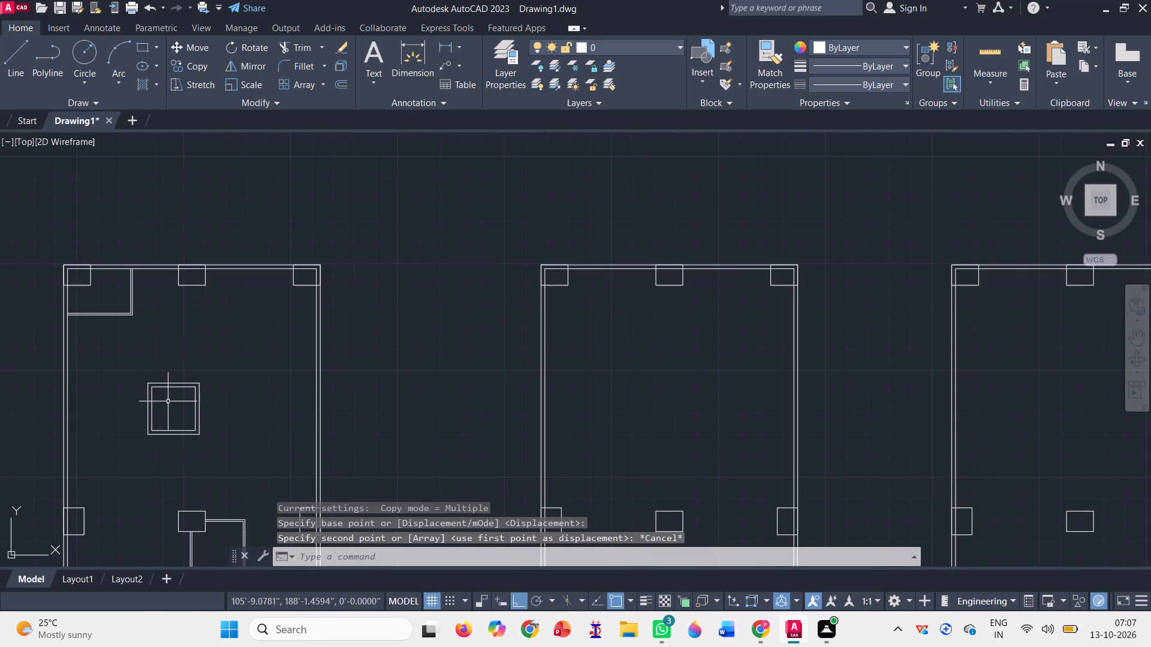
left_click(204, 46)
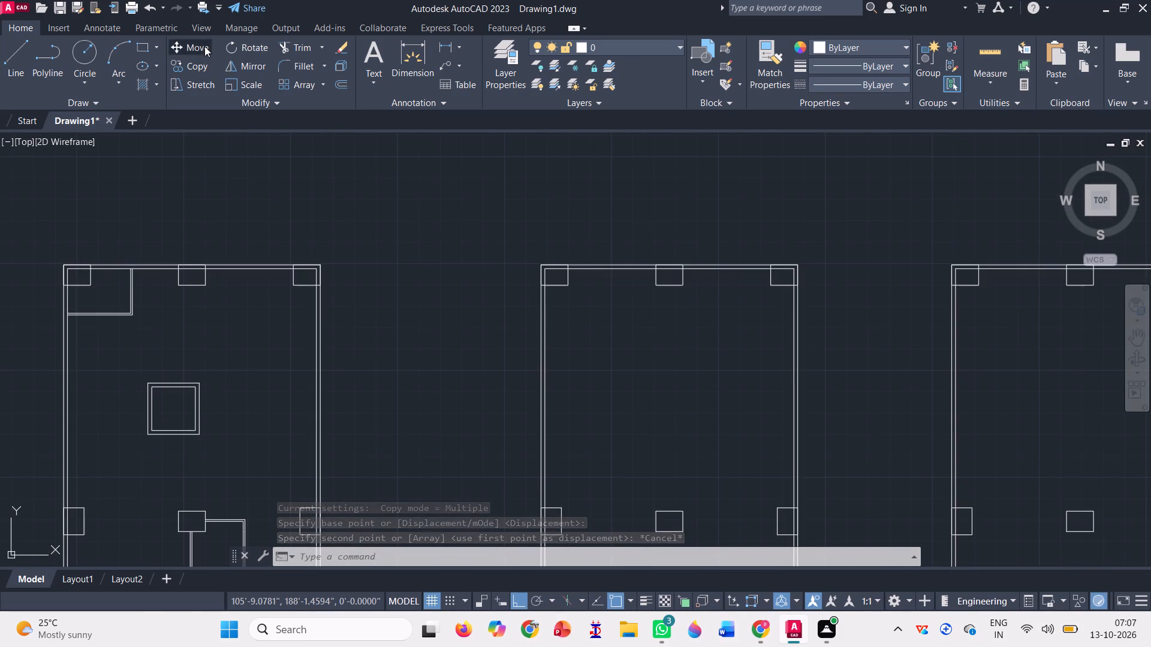
left_click(240, 447)
left_click(77, 367)
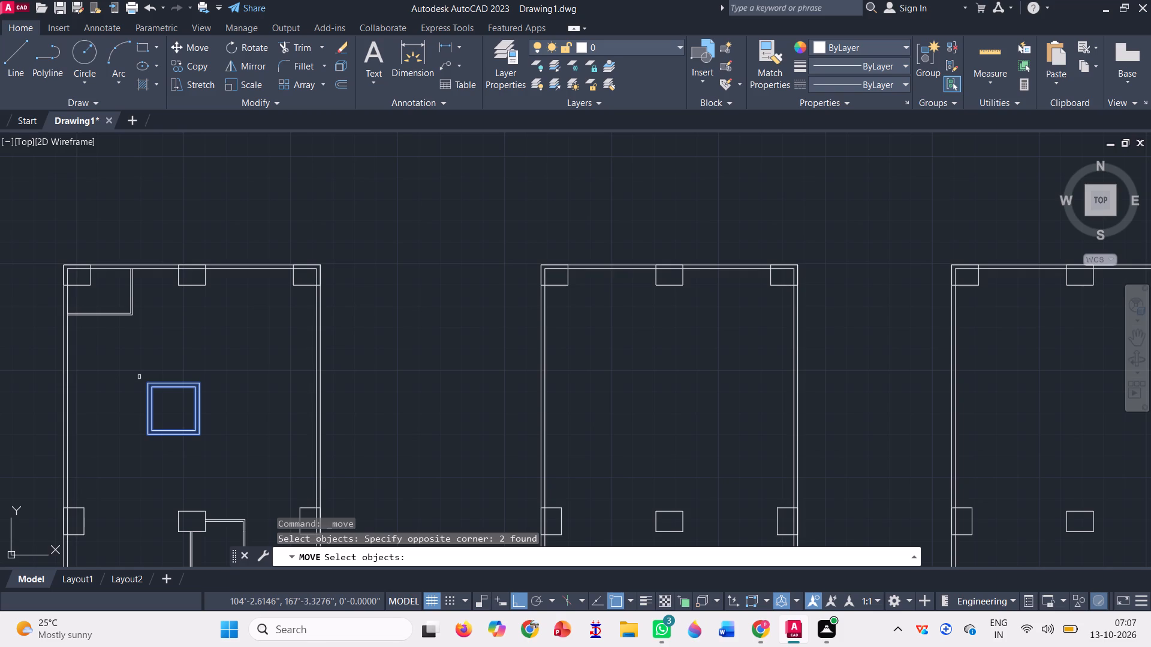
key("space")
left_click(144, 383)
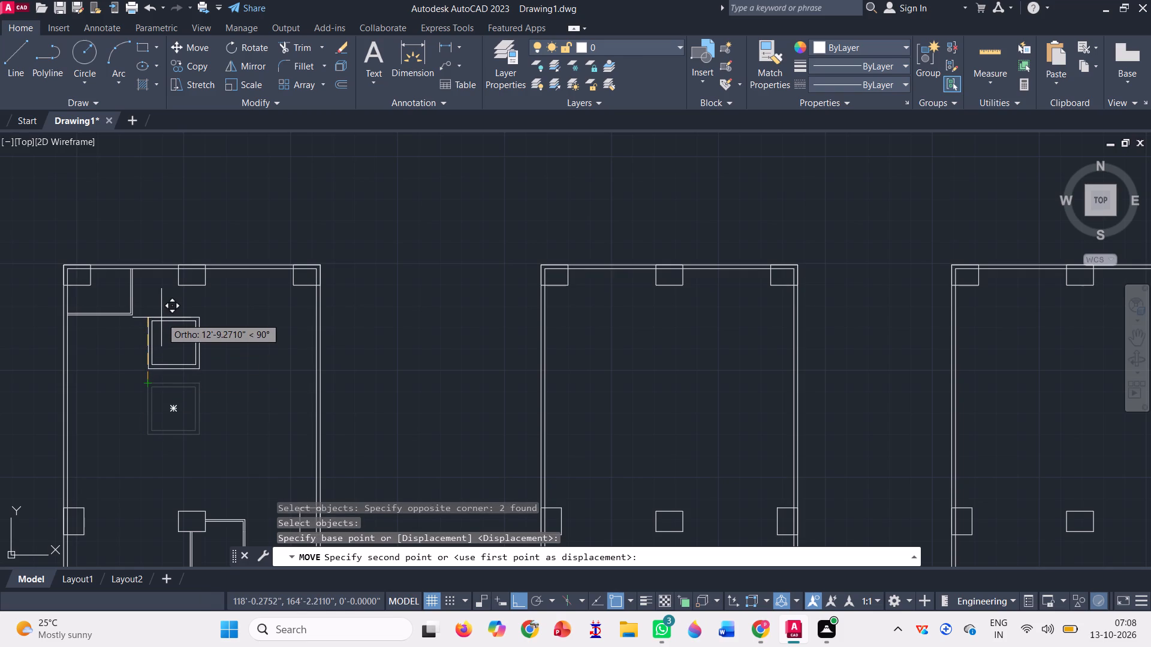
key("F8")
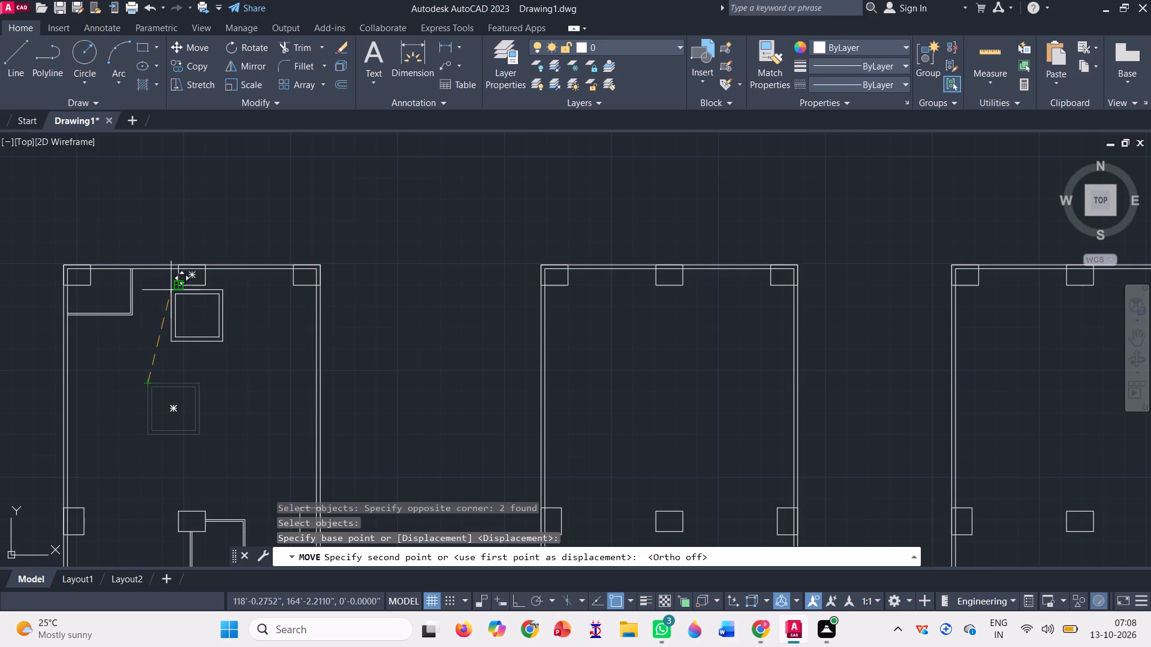
scroll(167, 288, "up", 3)
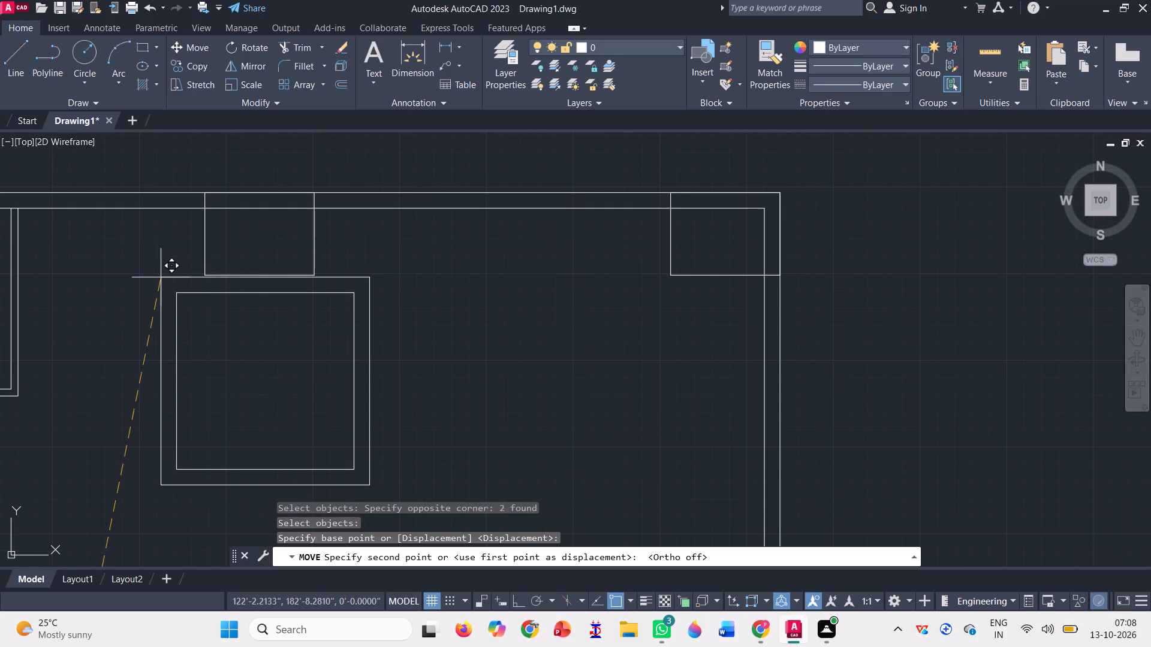
scroll(161, 277, "down", 1)
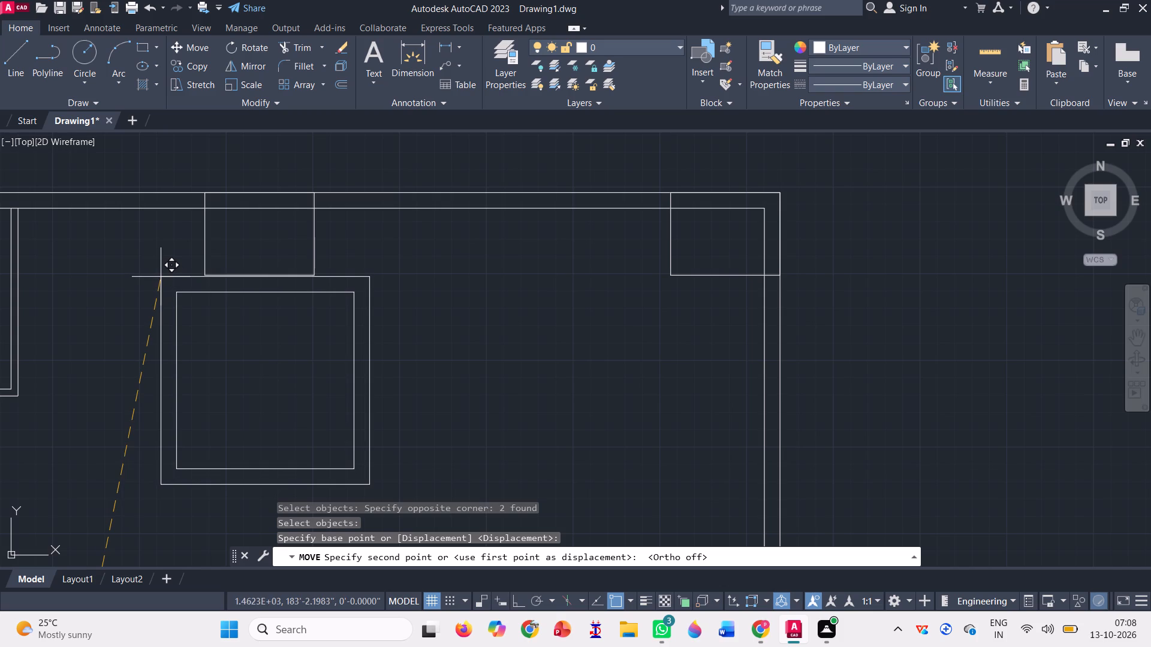
scroll(161, 277, "down", 1)
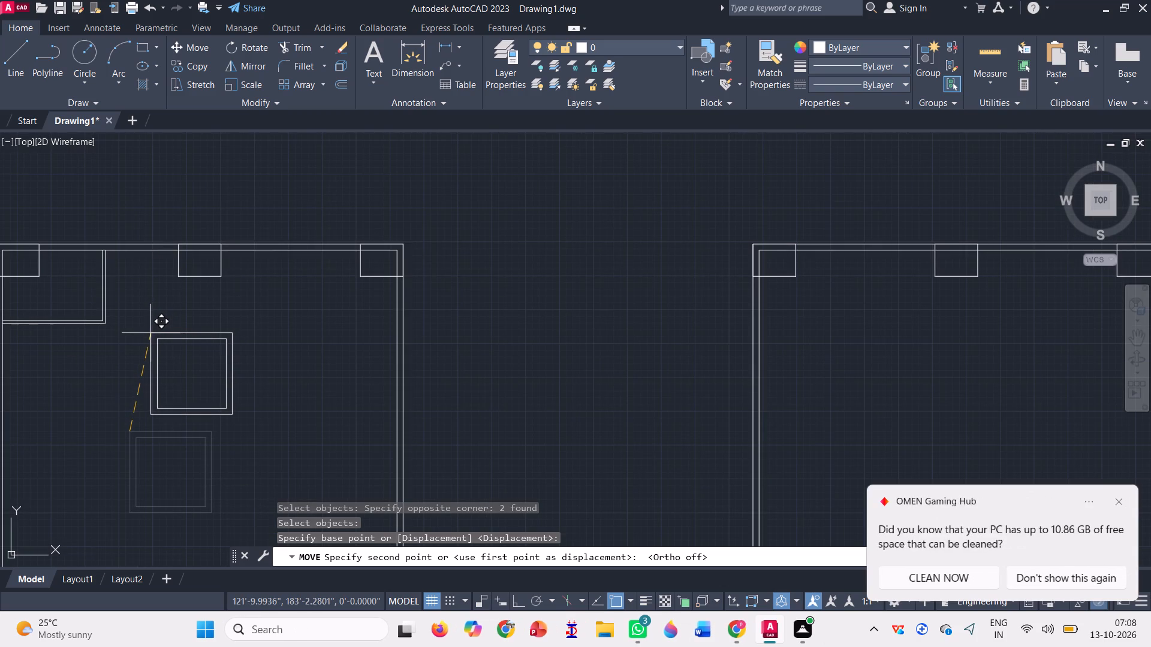
left_click(150, 332)
Draw a horizontal and a vertical construction line through the outer upper-left corner of the 10' square.
scroll(162, 290, "down", 3)
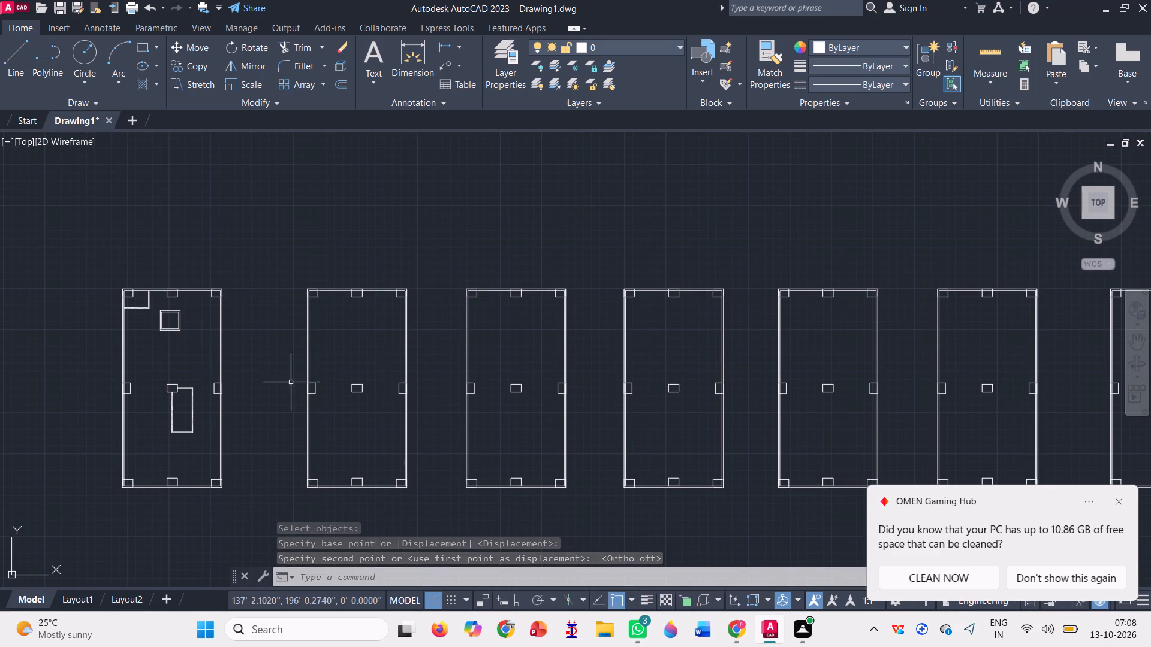
key("x")
key("l")
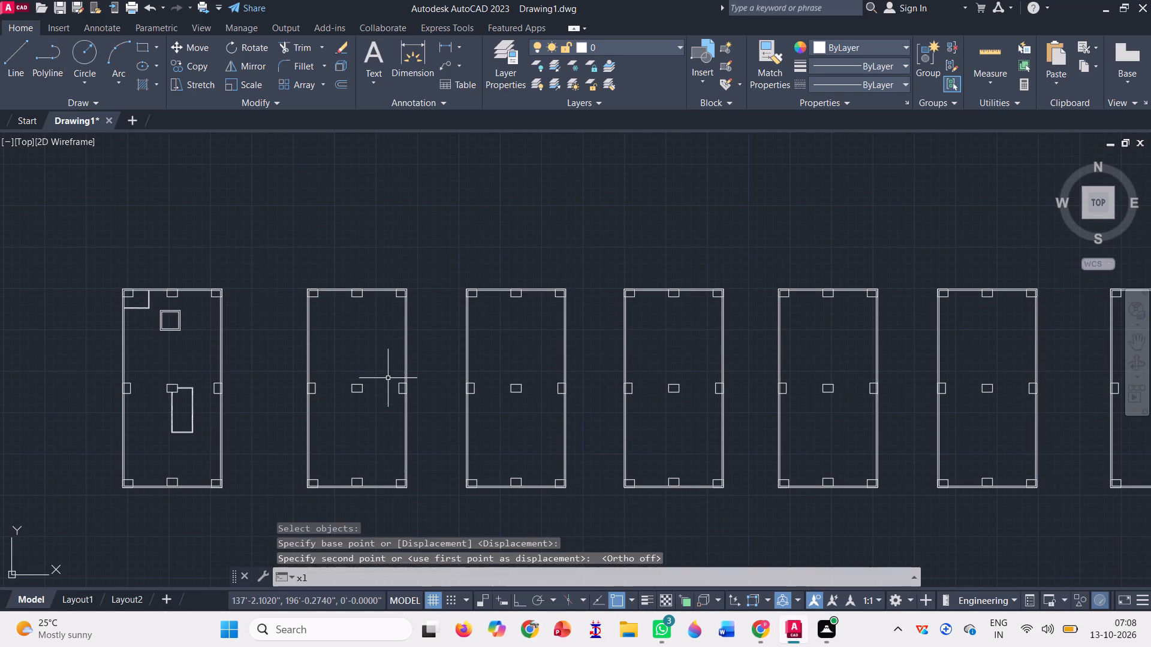
key("Return")
scroll(157, 305, "up", 4)
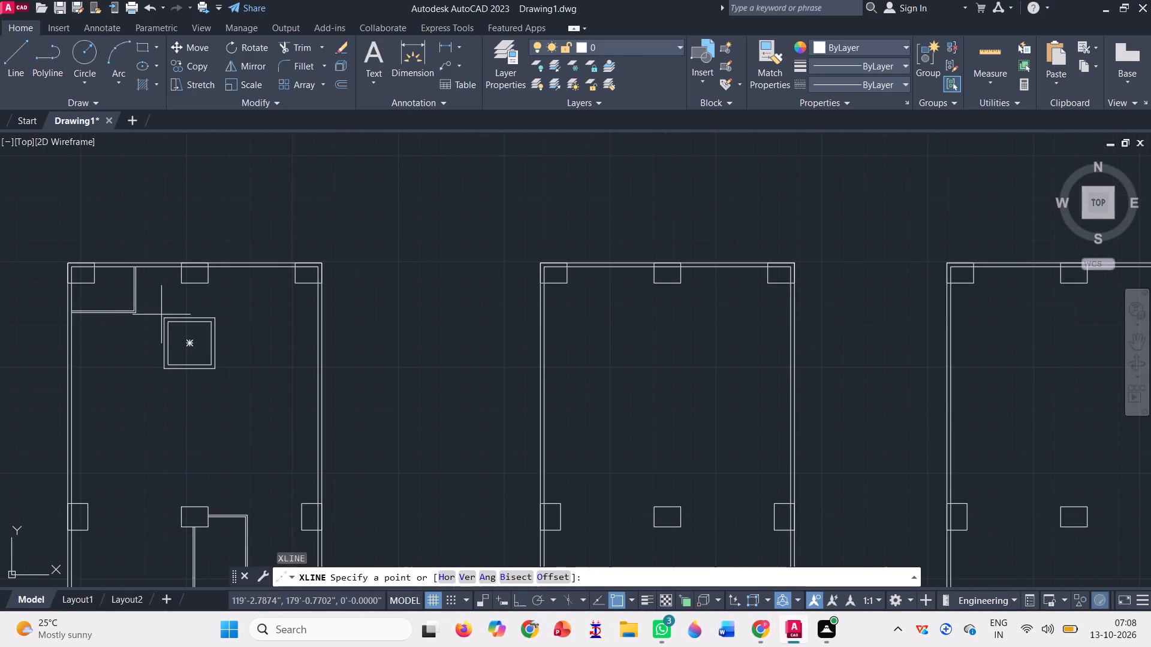
left_click(164, 315)
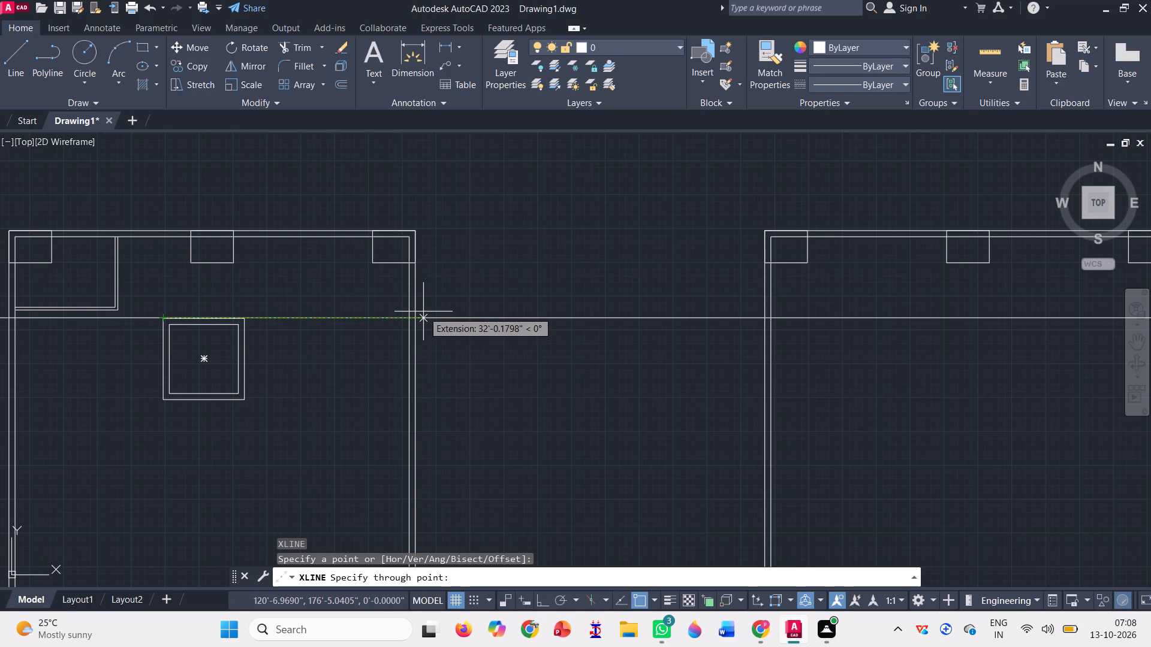
key("F8")
left_click(478, 312)
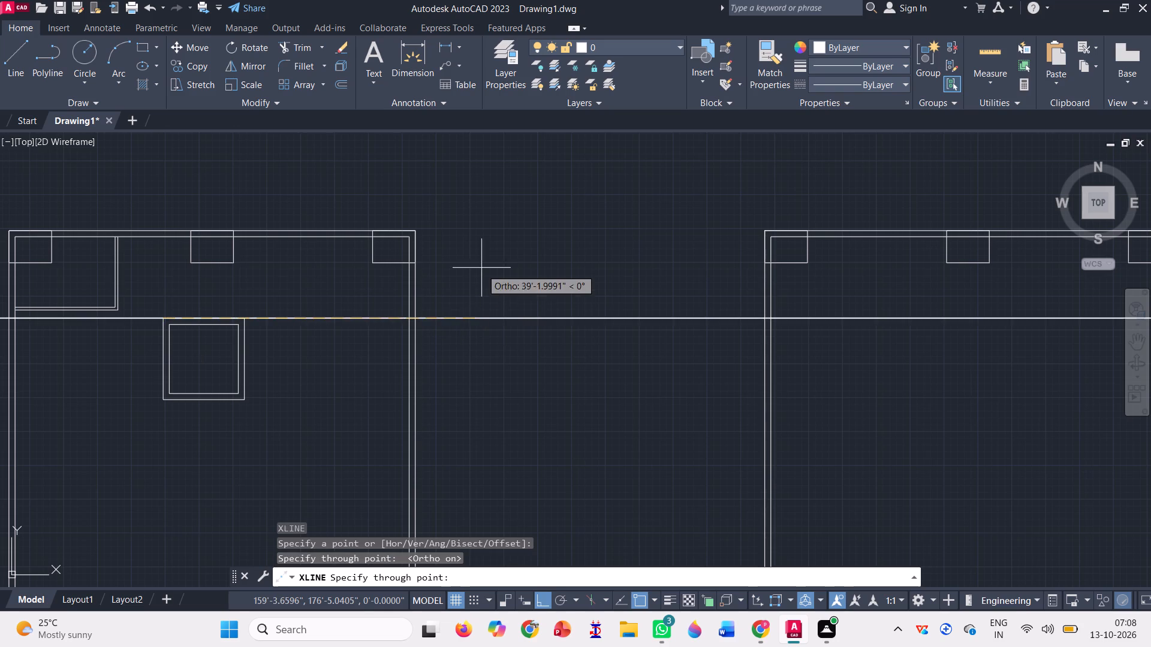
scroll(481, 268, "down", 2)
left_click(347, 407)
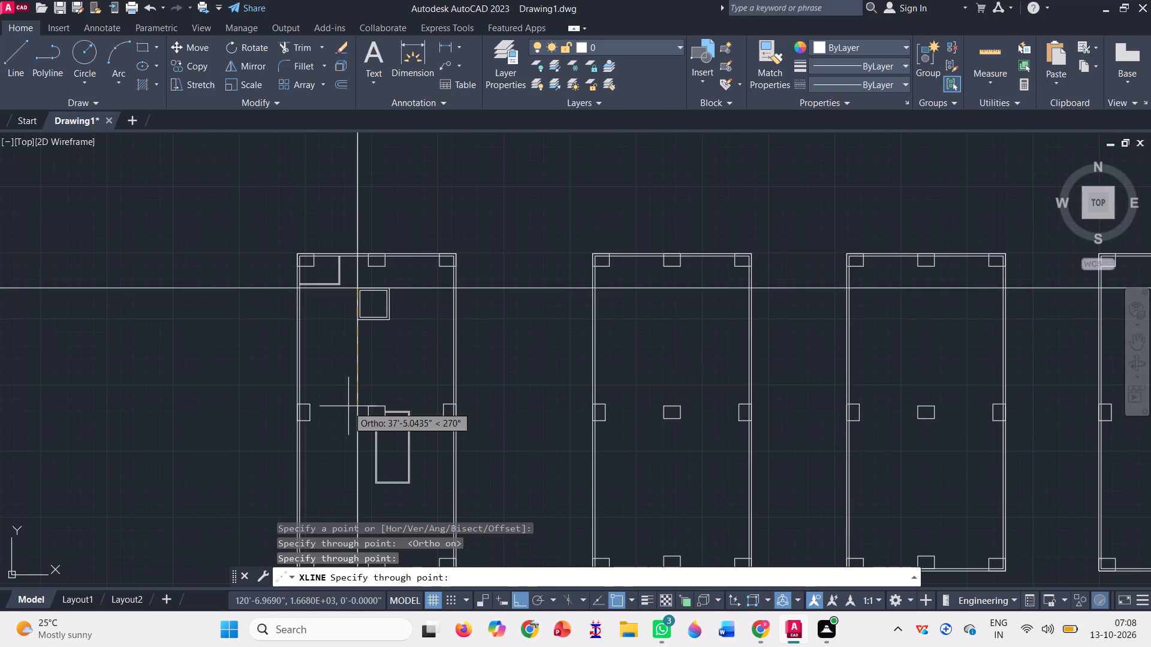
key("space")
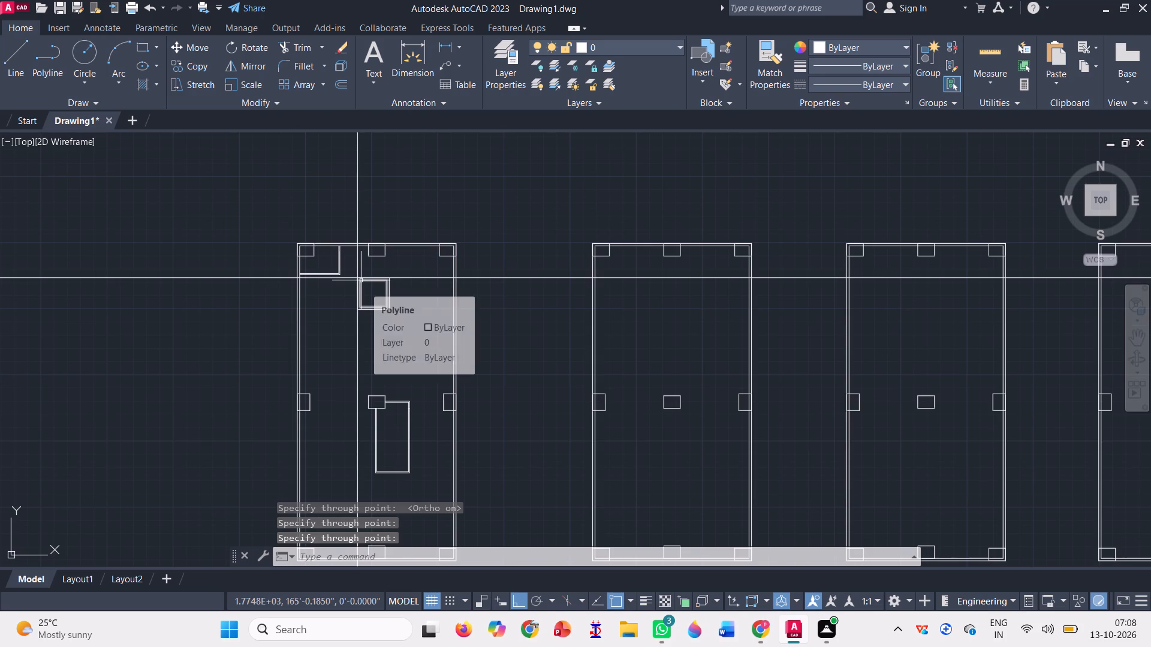
Draw a vertical construction line through the outer upper-right corner of the 10' square.
type("xl")
key("Return")
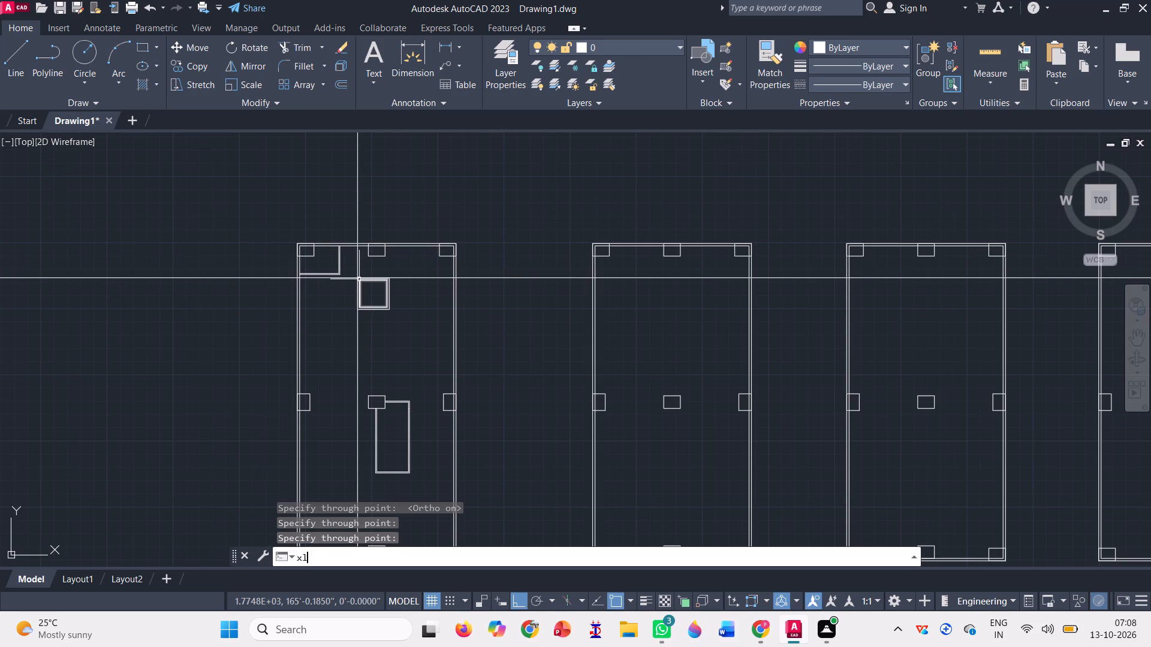
scroll(411, 268, "up", 3)
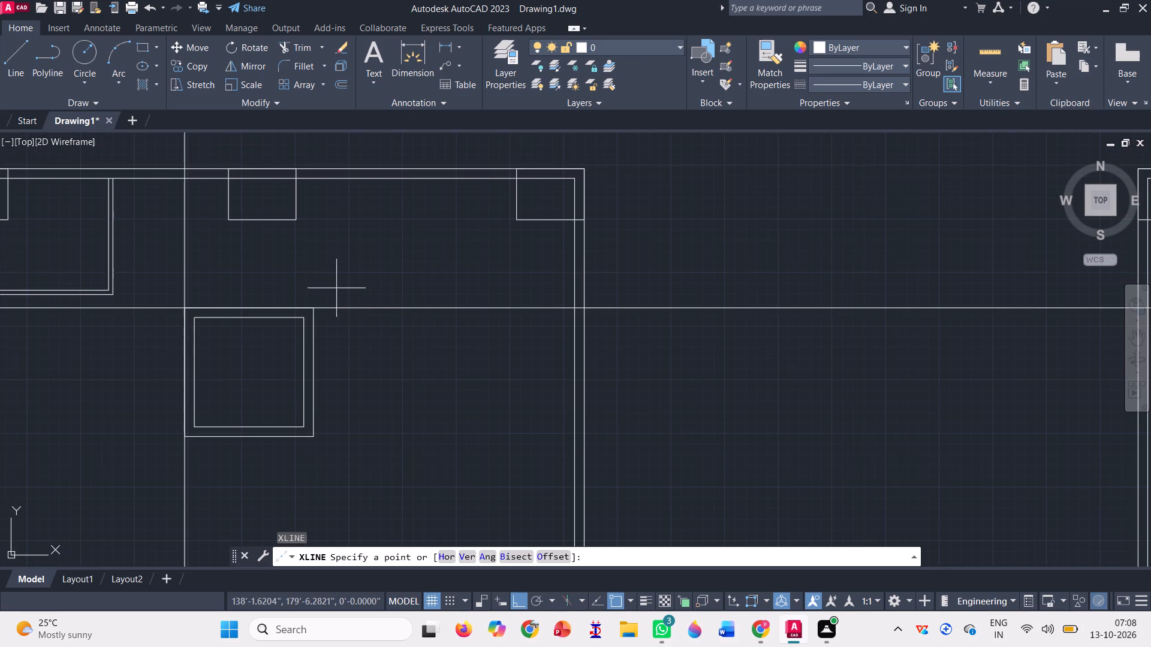
left_click(312, 307)
left_click(317, 189)
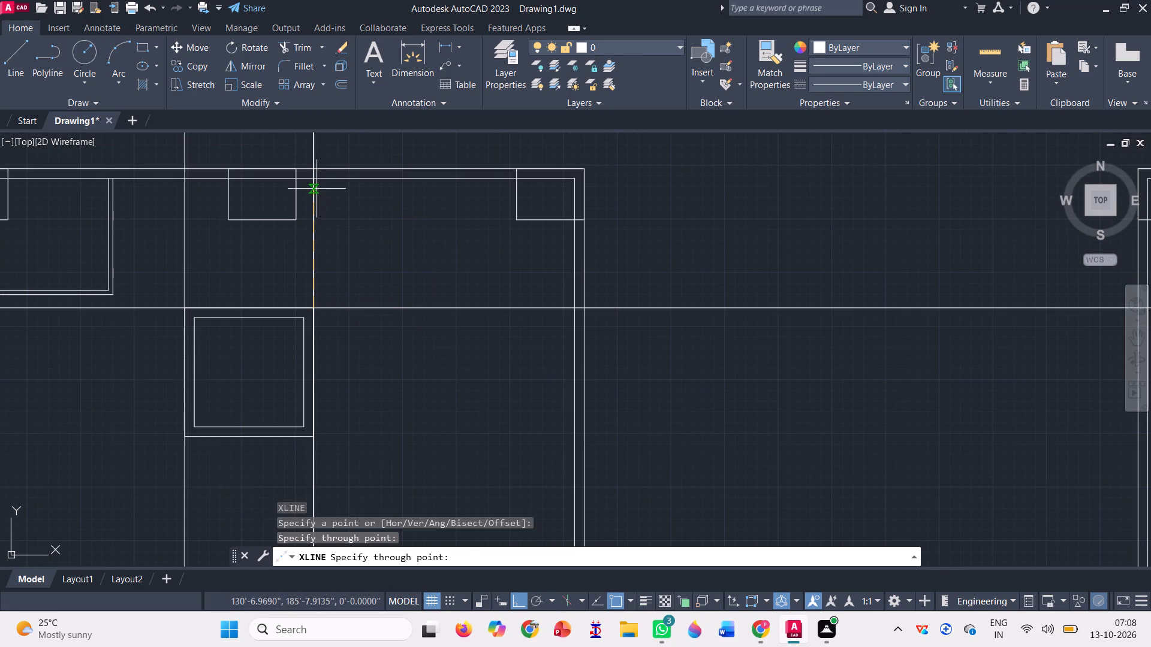
key("space")
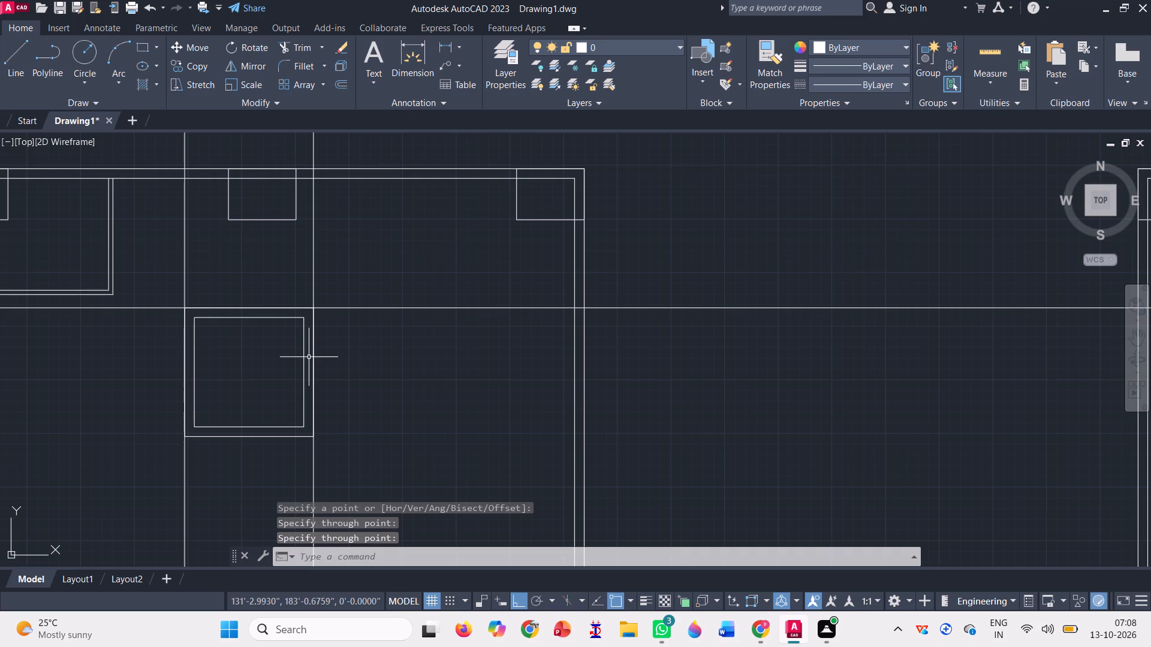
Draw a horizontal construction line along the outer lower edge of the 10' square.
key("l")
key("BackSpace")
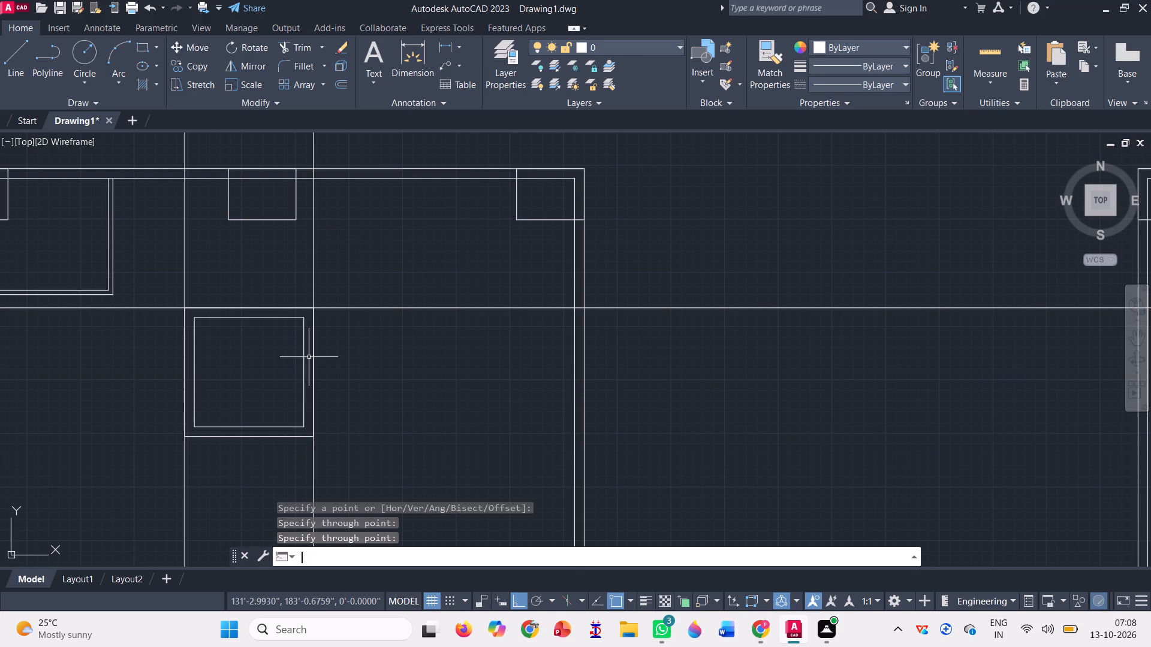
type("xl")
key("Return")
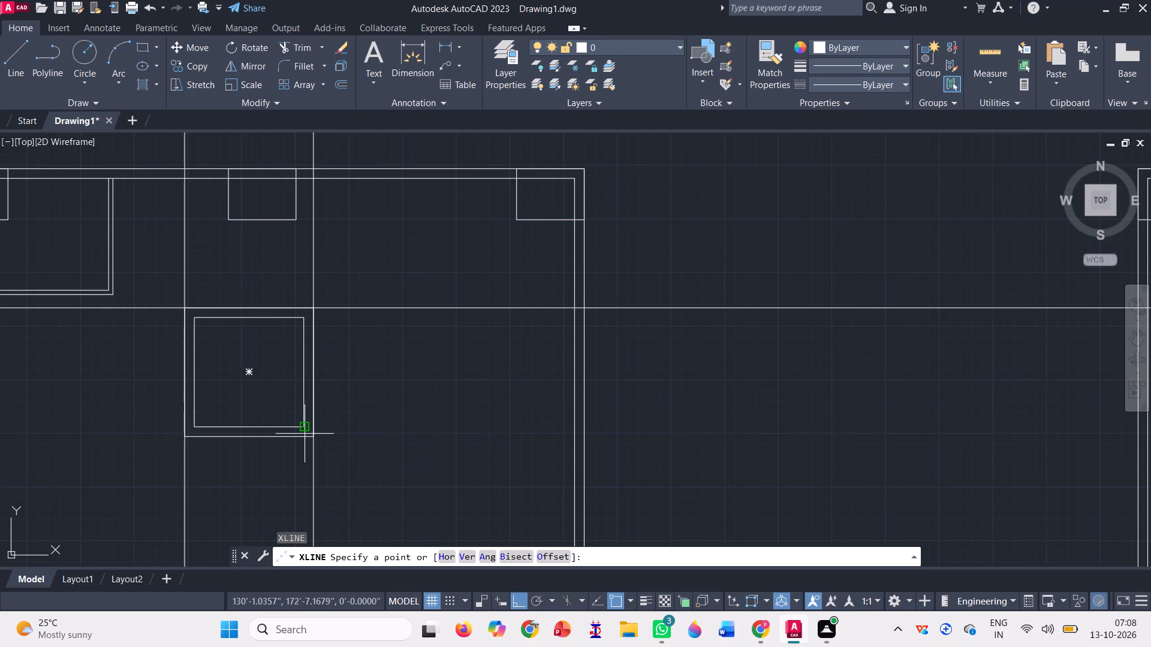
left_click(306, 439)
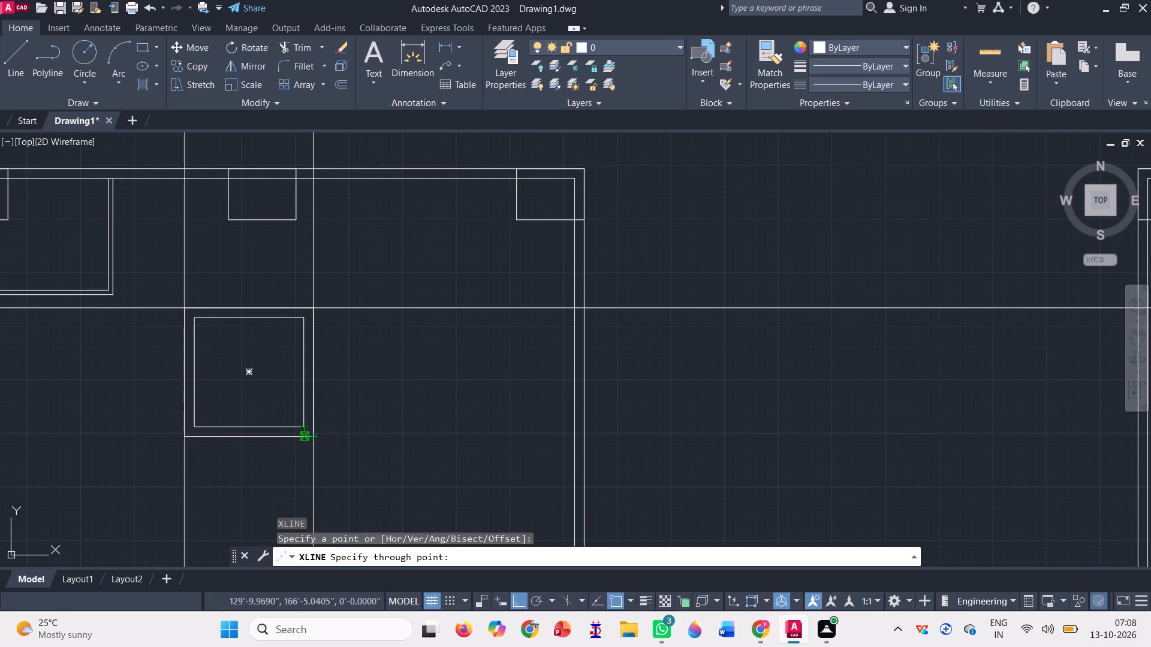
left_click(433, 436)
key("space")
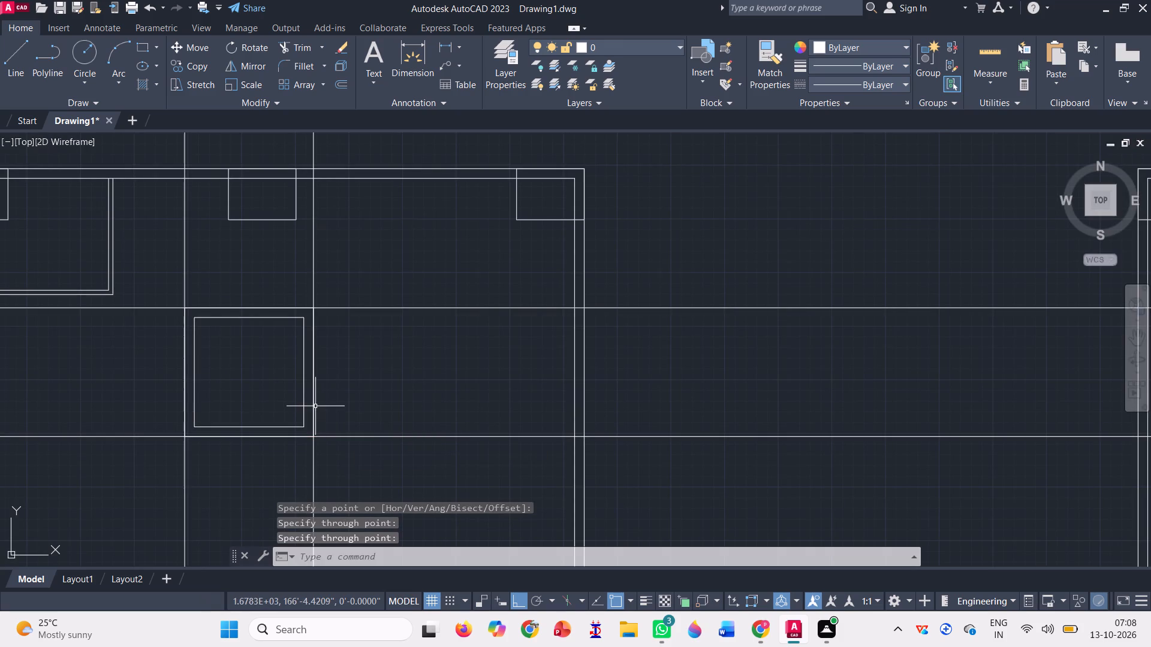
Draw a horizontal and a vertical construction line through the inner upper-right corner of the 10' square.
type("xll")
key("Return")
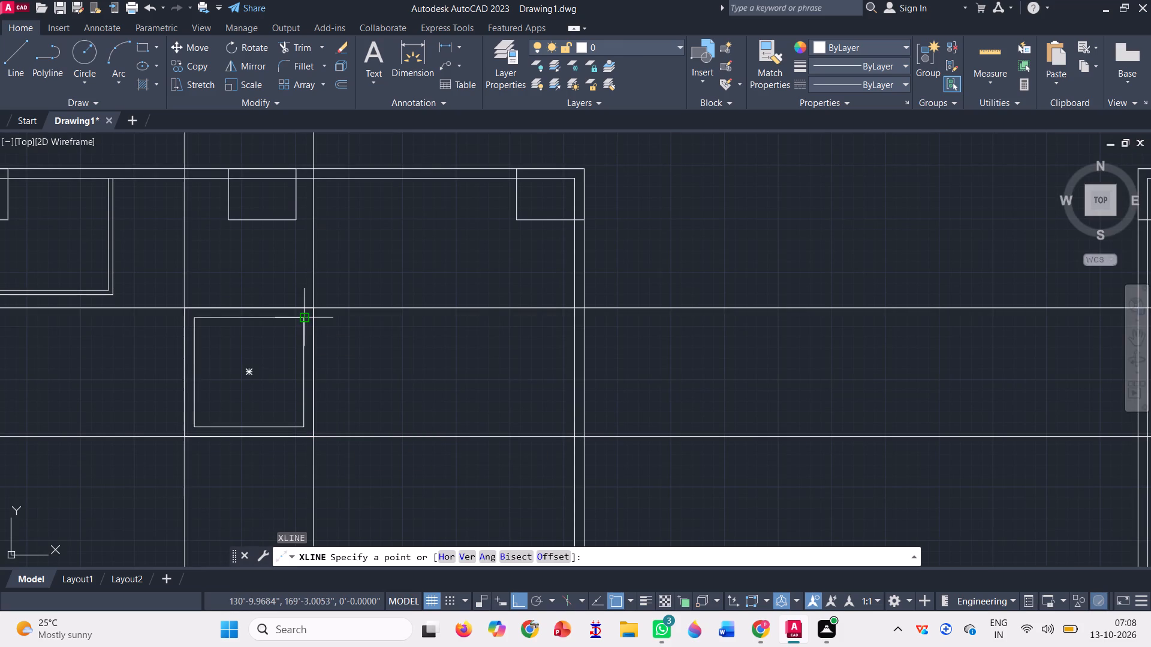
left_click(304, 317)
left_click(381, 338)
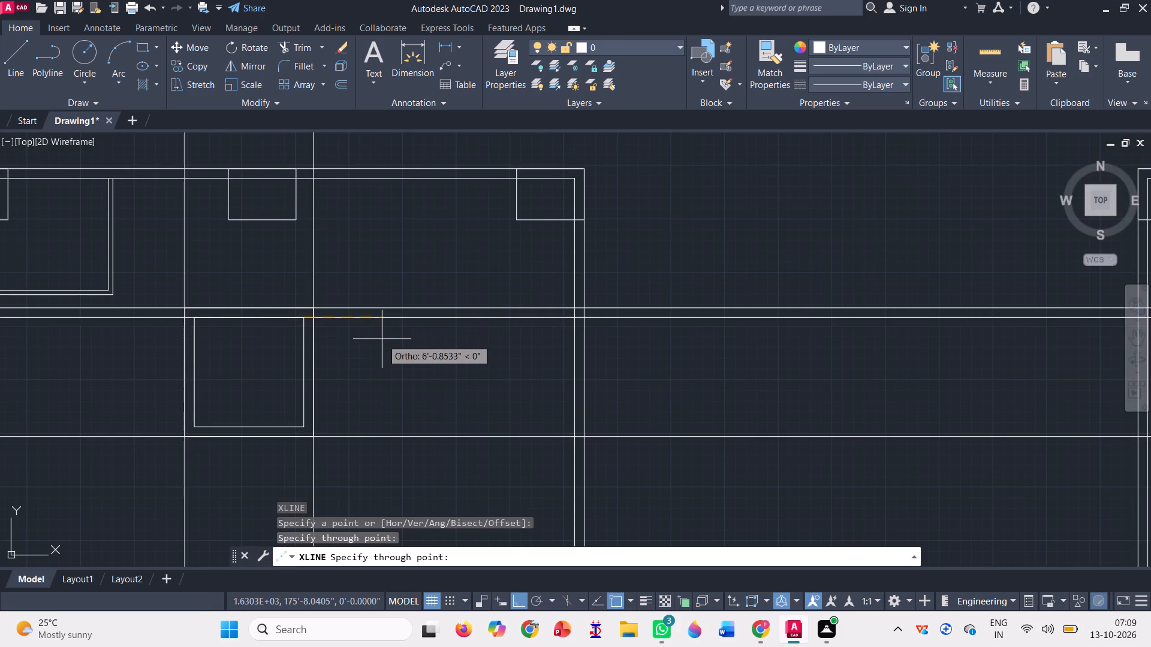
left_click(302, 214)
key("space")
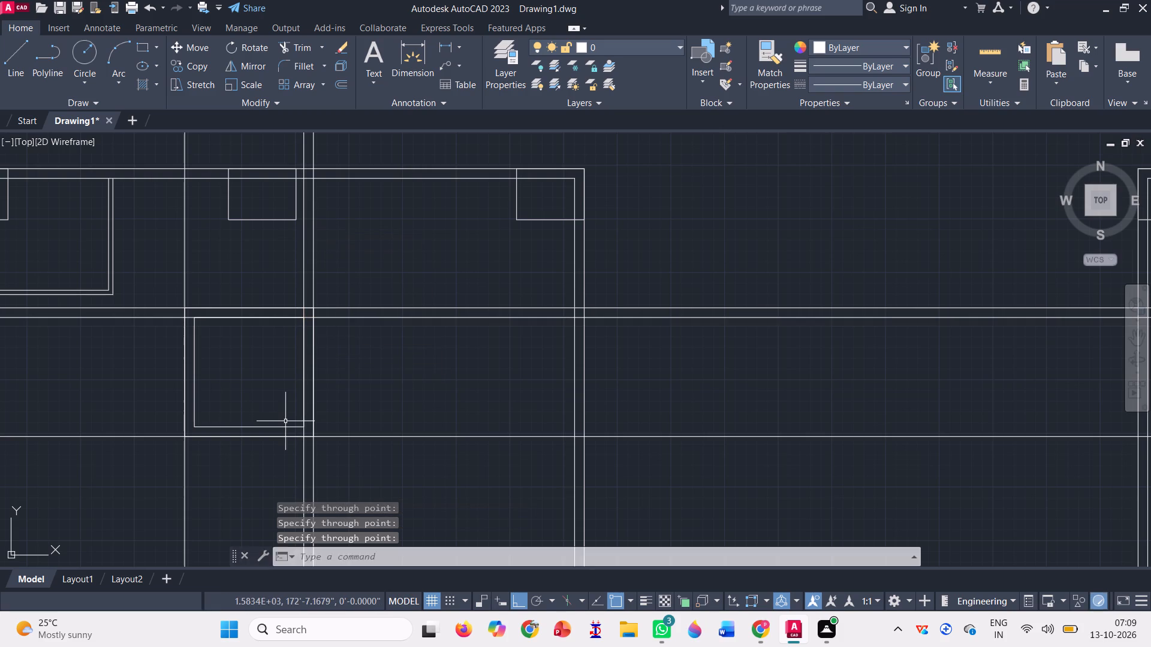
Draw a vertical construction line through the inner lower-left corner of the 10' square.
key("c")
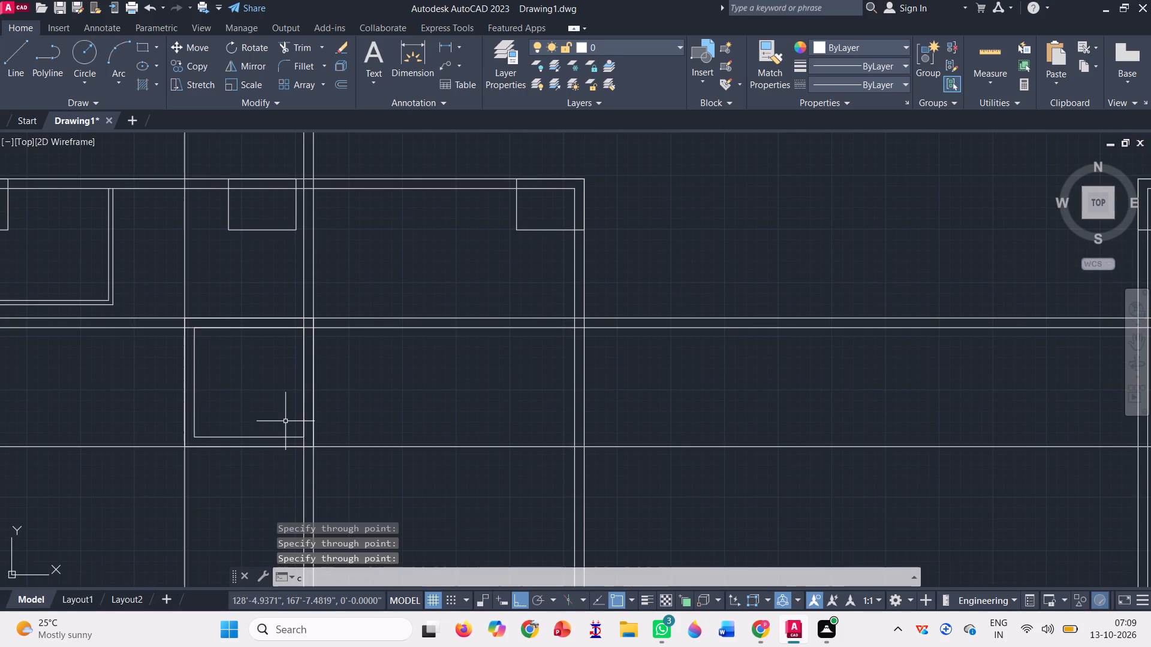
key("BackSpace")
type("xl")
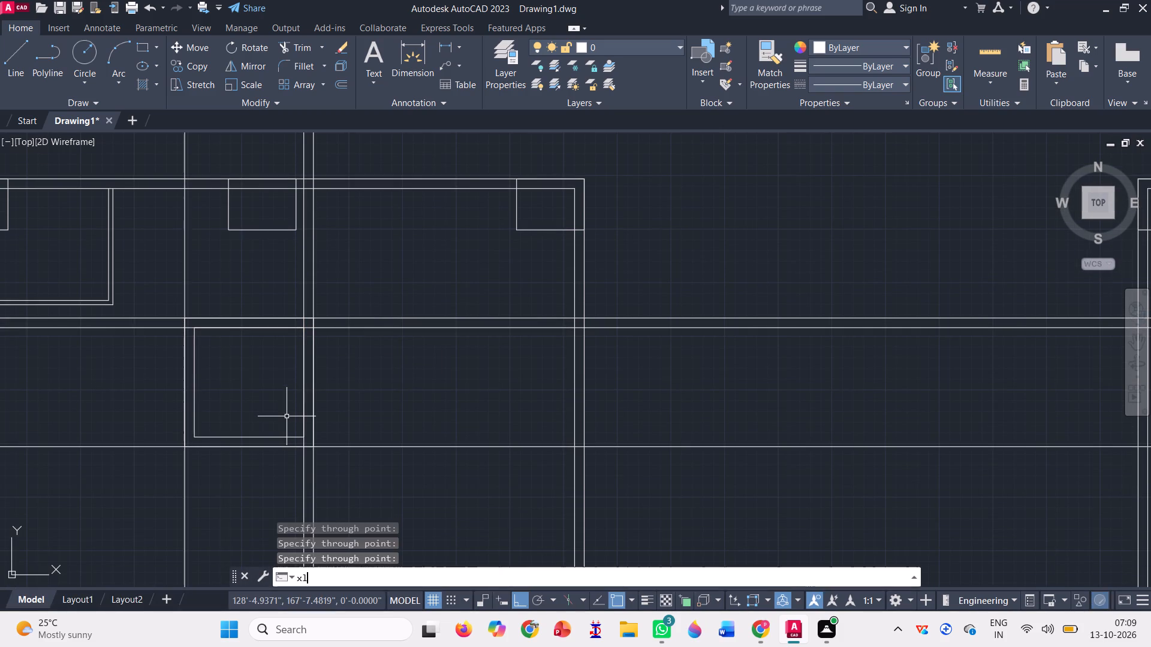
key("Return")
left_click(193, 437)
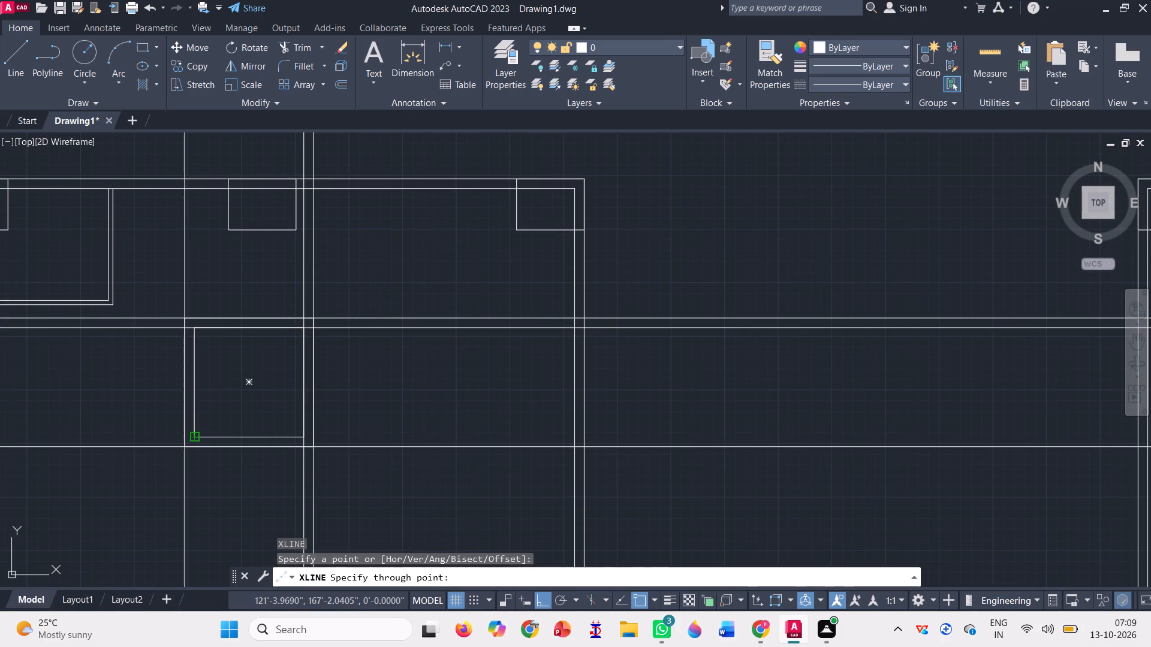
left_click(213, 279)
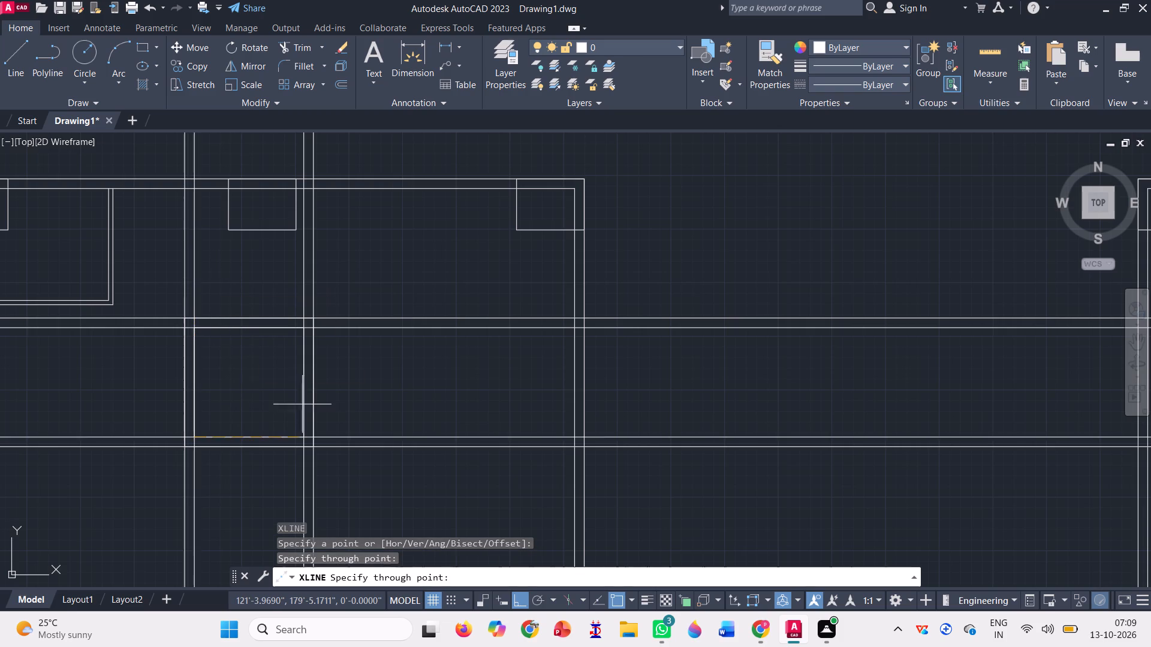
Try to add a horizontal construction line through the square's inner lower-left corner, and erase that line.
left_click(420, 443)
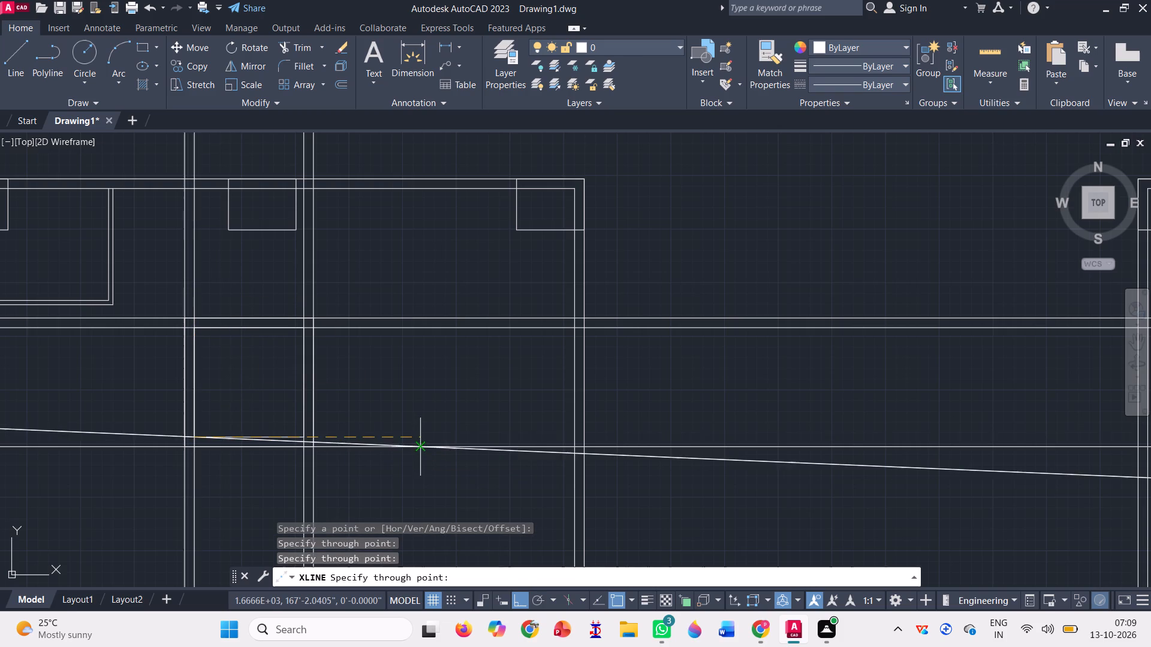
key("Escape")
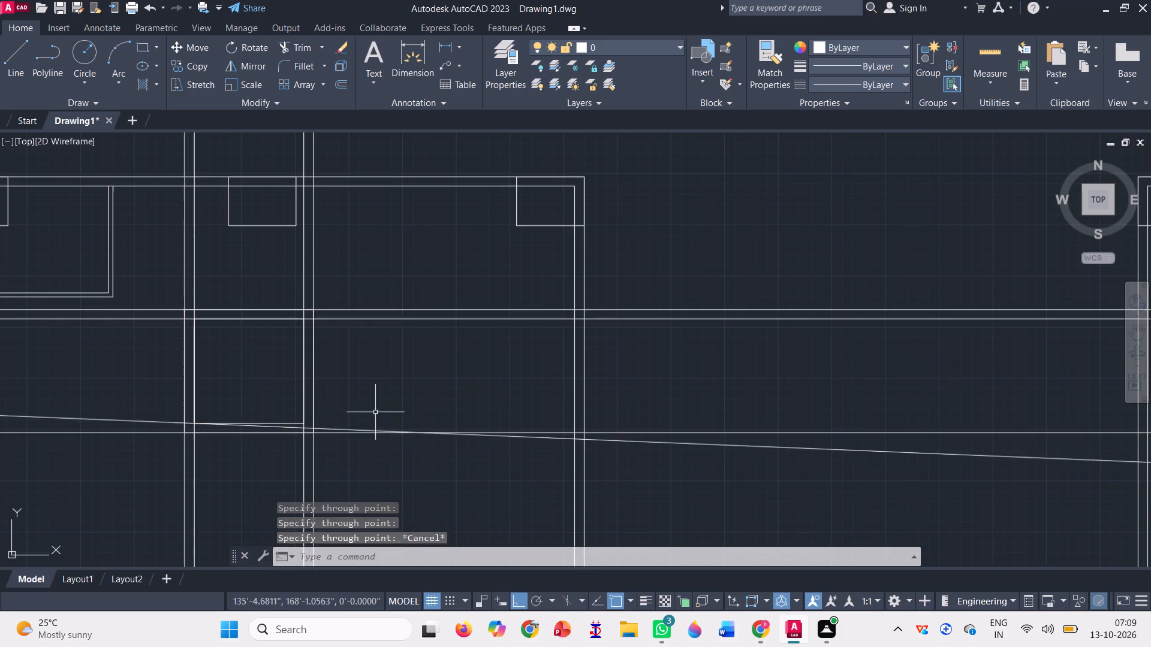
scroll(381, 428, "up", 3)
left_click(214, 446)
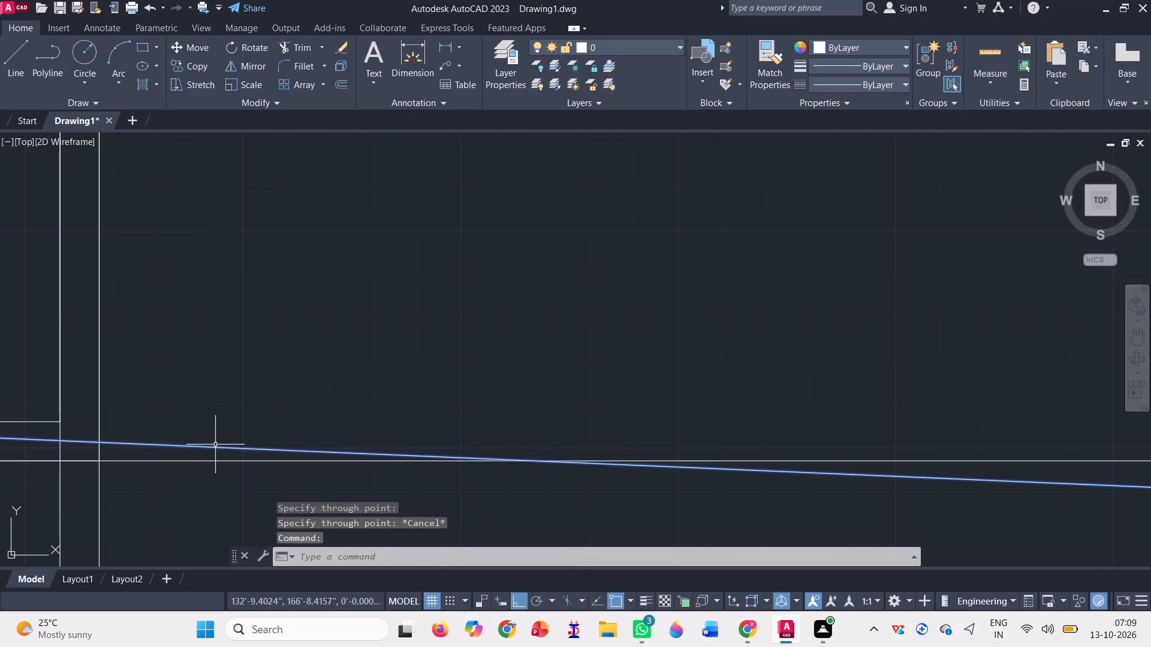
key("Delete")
Draw a horizontal construction line through the inner lower-left corner of the 10' square.
scroll(262, 428, "down", 2)
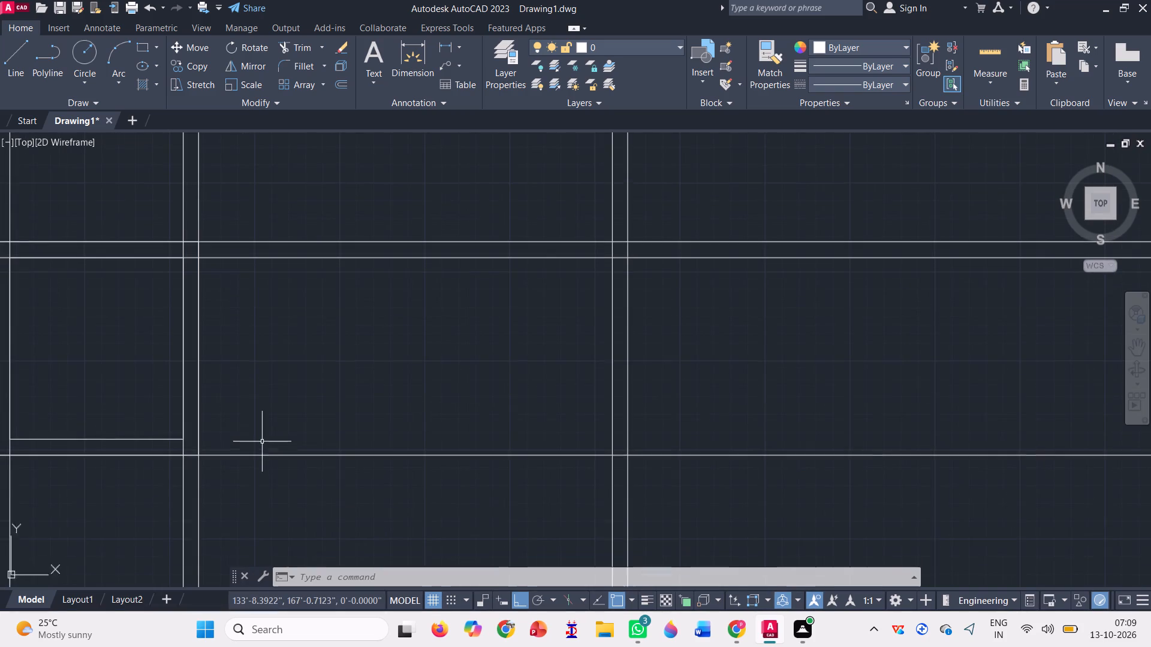
scroll(262, 428, "down", 1)
type("xl")
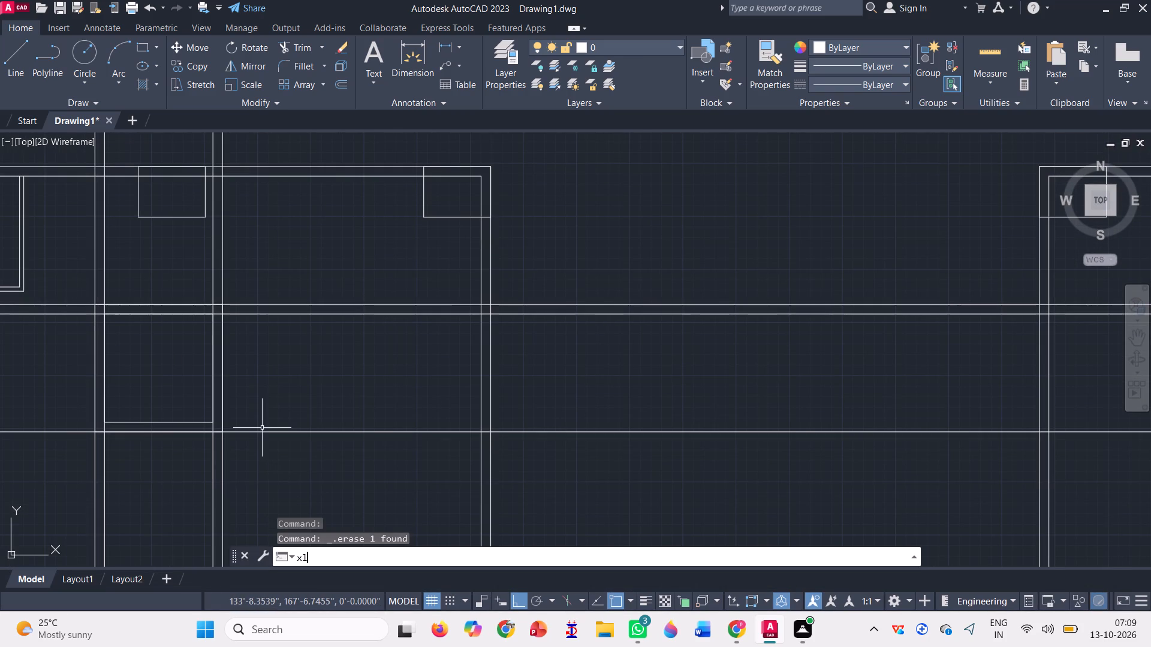
key("Return")
scroll(285, 382, "down", 1)
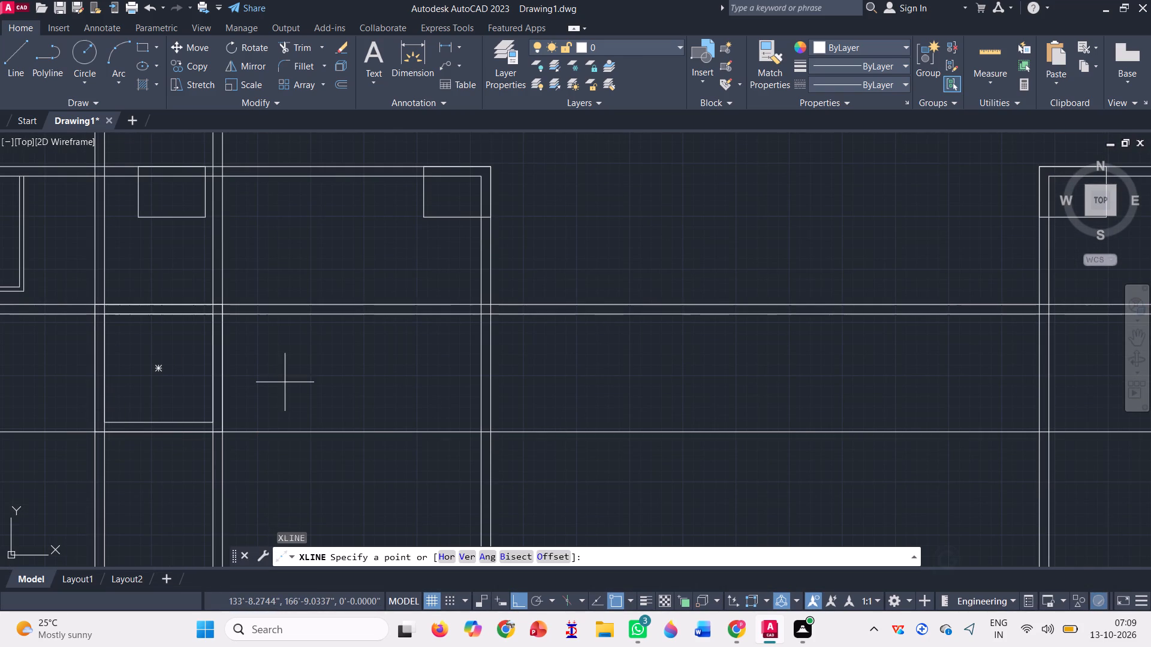
scroll(179, 410, "up", 4)
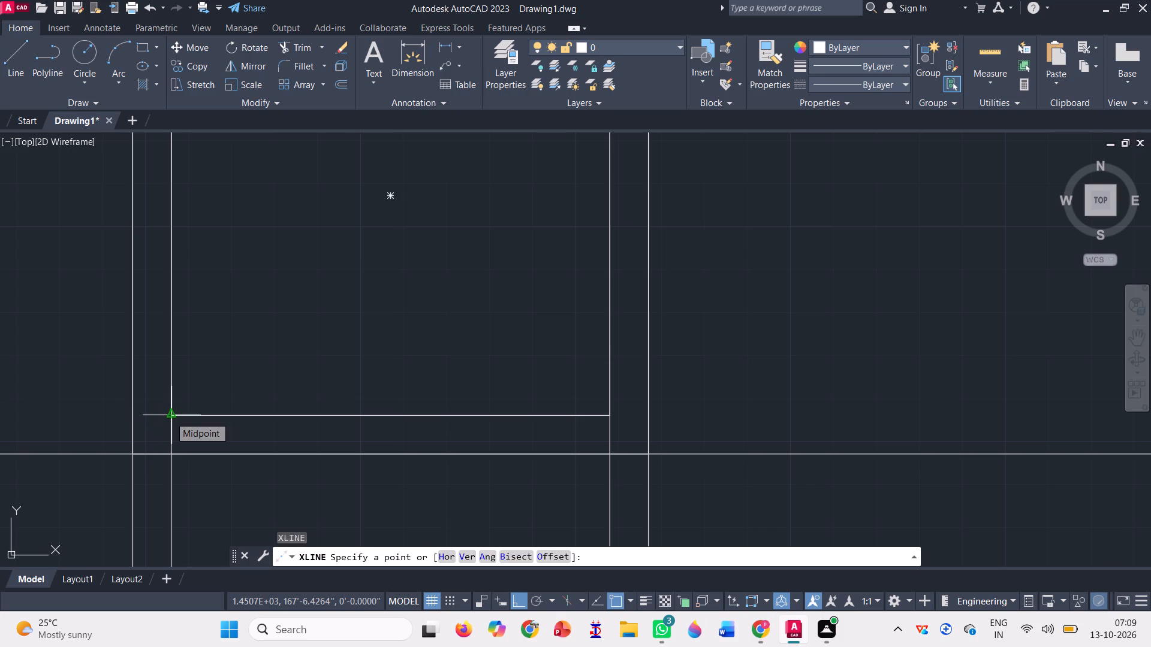
left_click(170, 416)
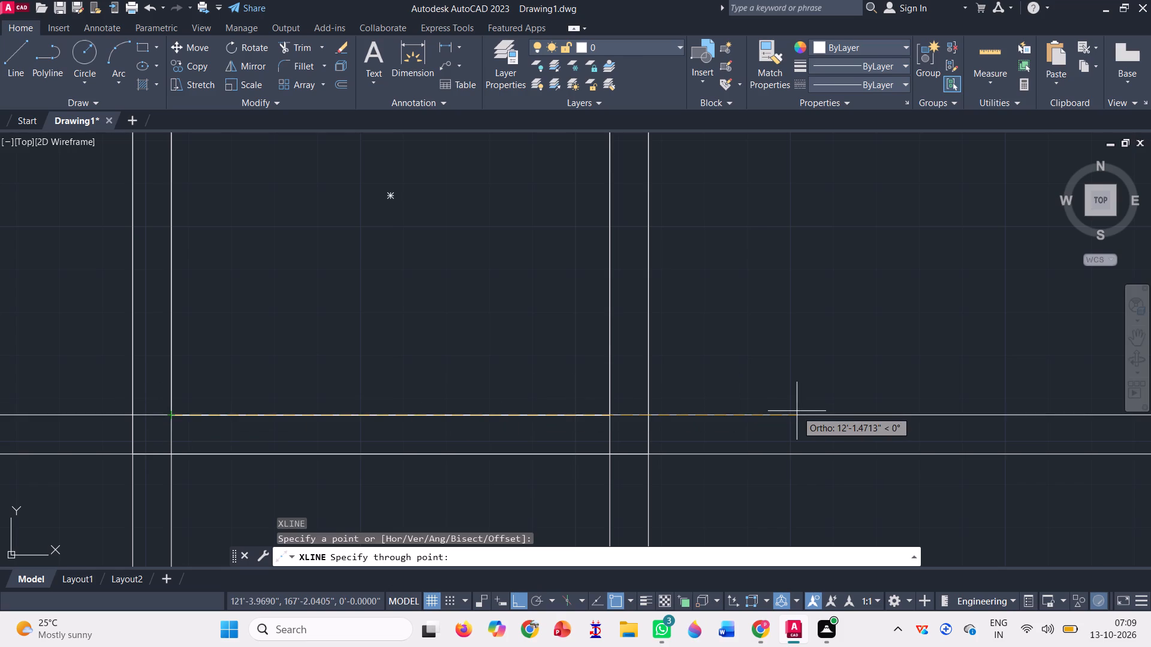
left_click(797, 410)
scroll(459, 455, "down", 3)
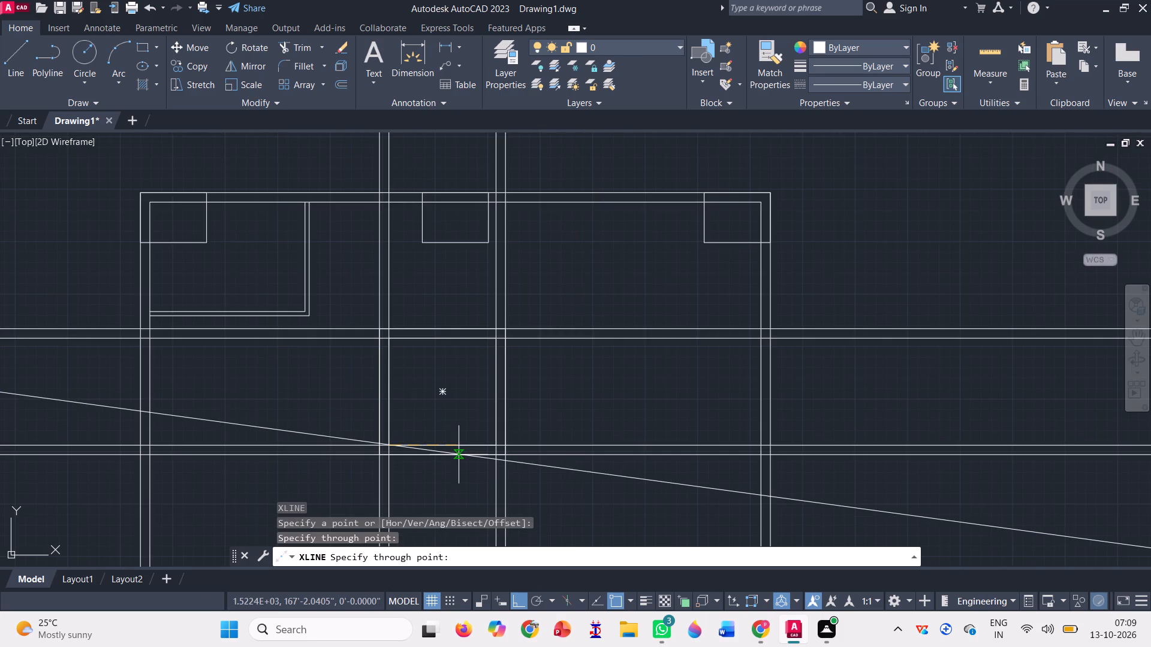
scroll(459, 455, "down", 1)
scroll(379, 428, "down", 2)
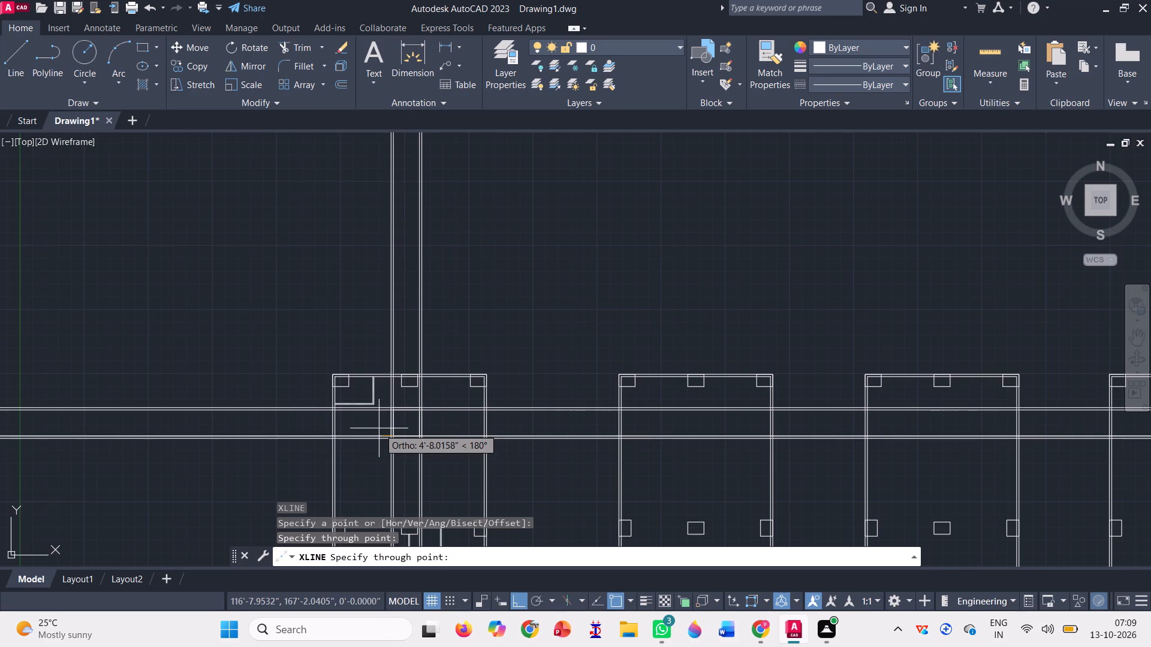
key("Escape")
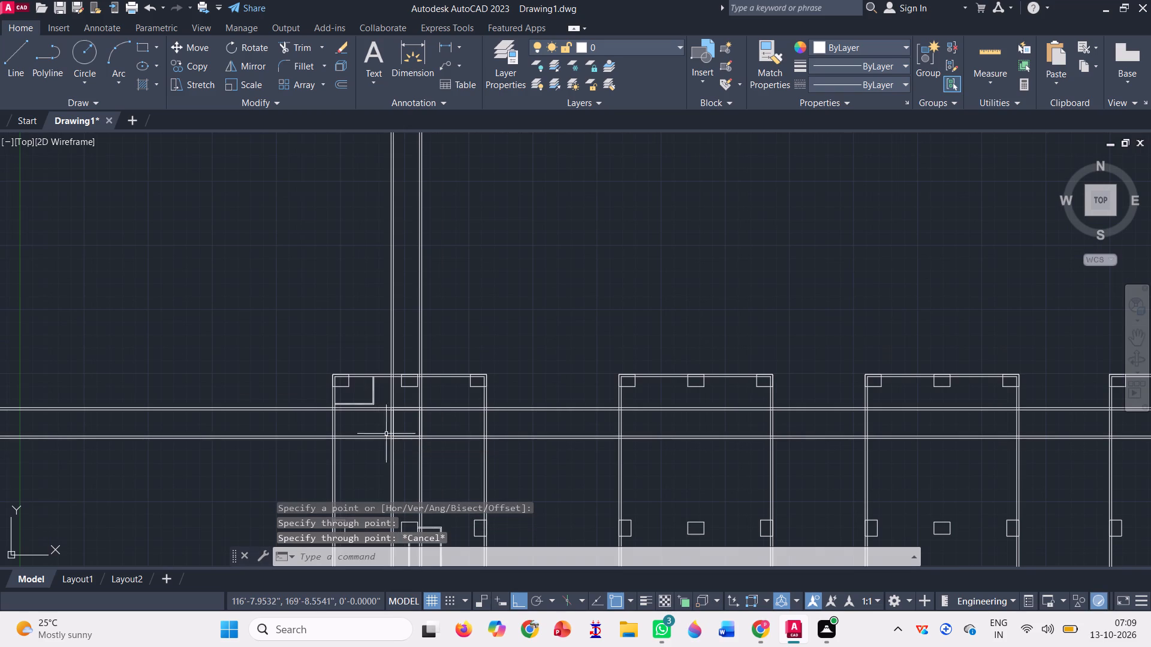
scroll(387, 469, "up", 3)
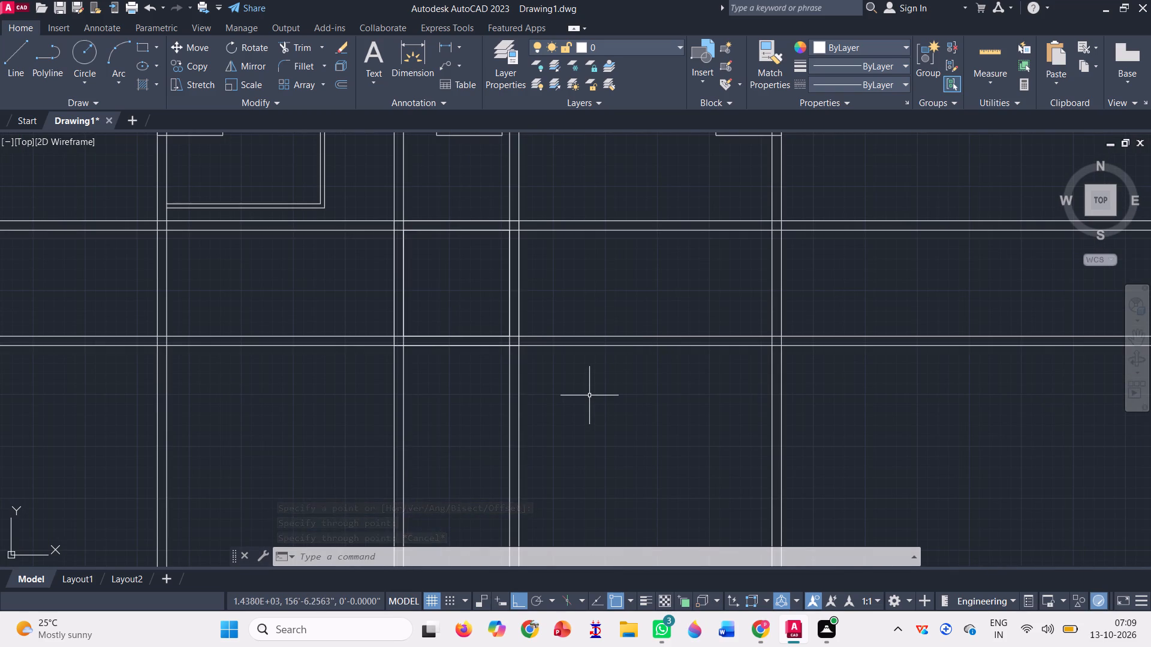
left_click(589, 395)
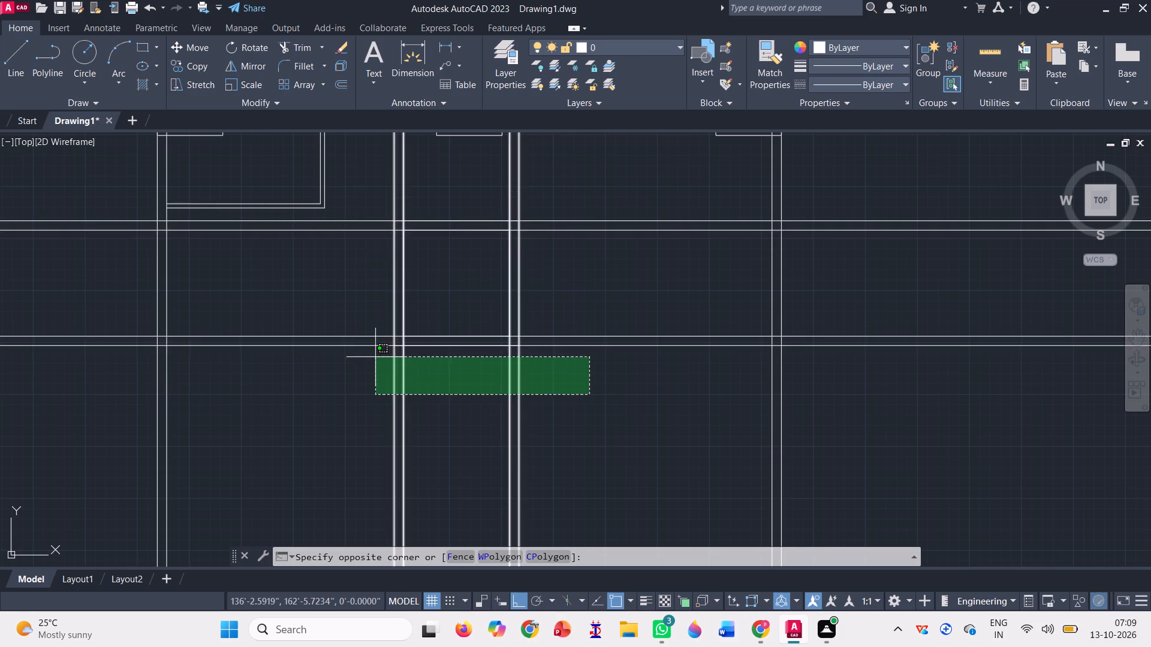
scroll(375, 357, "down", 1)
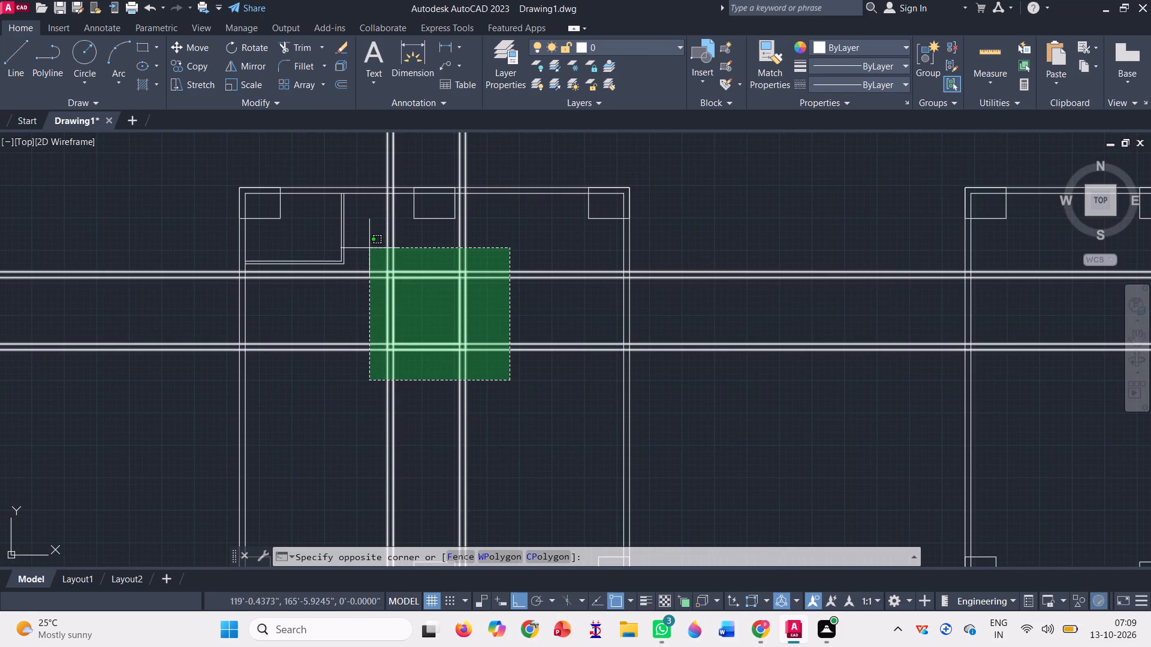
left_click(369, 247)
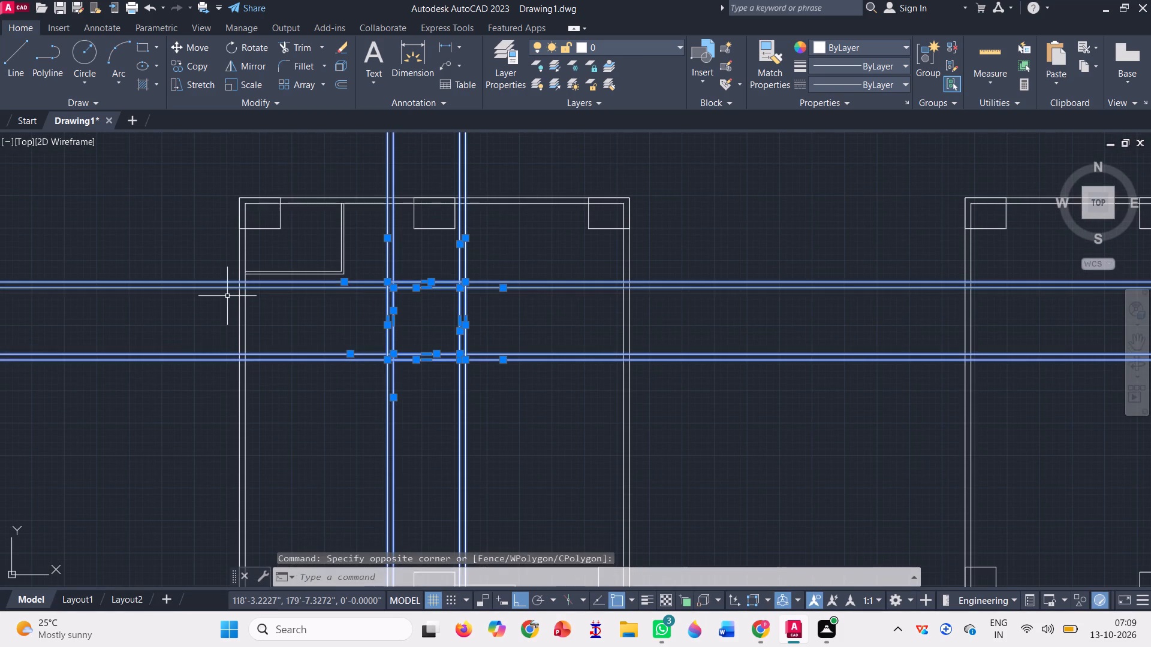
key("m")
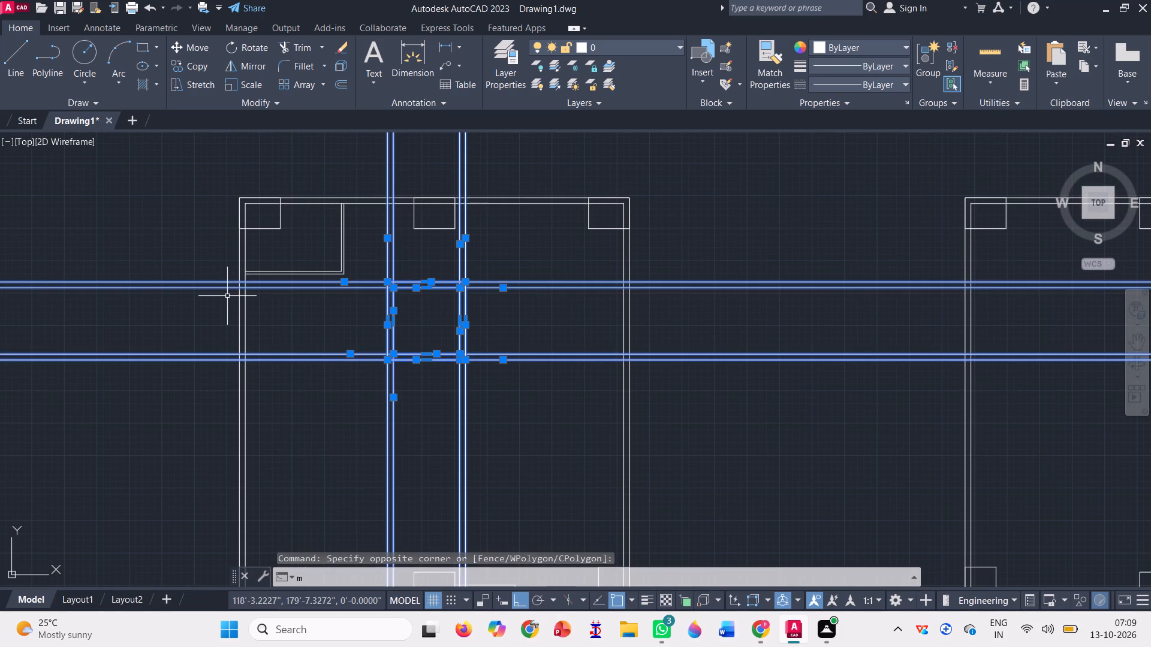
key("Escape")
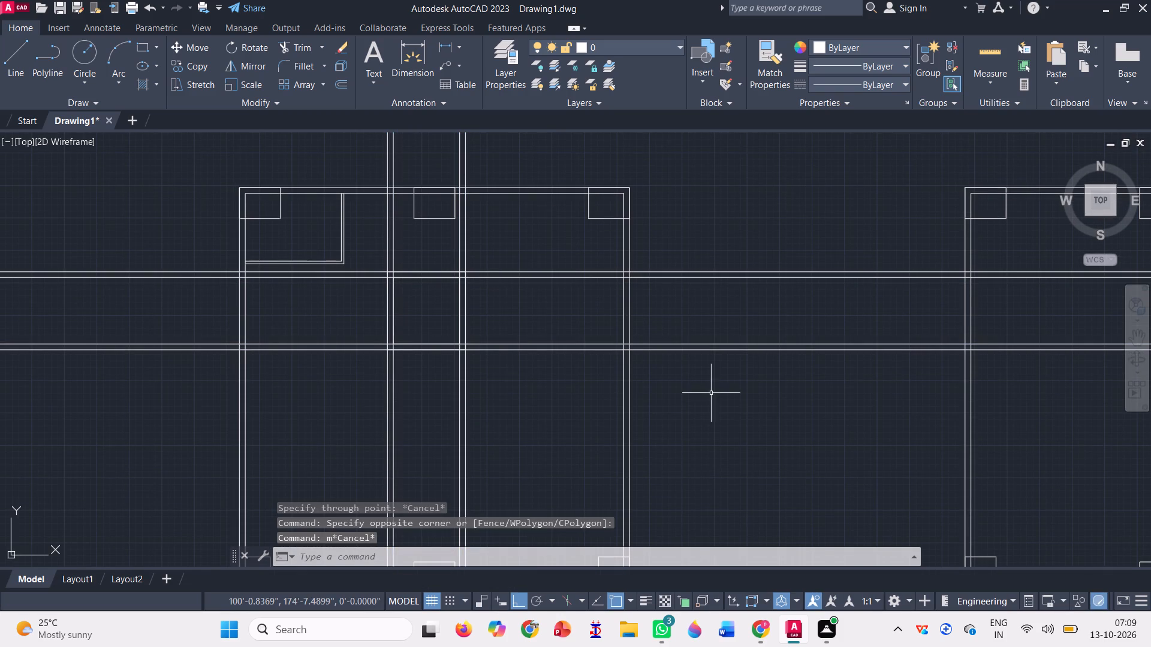
Move the eight construction lines, without the square, from the first plan's inner left wall face to the same point on the second plan.
left_click(772, 392)
left_click(701, 231)
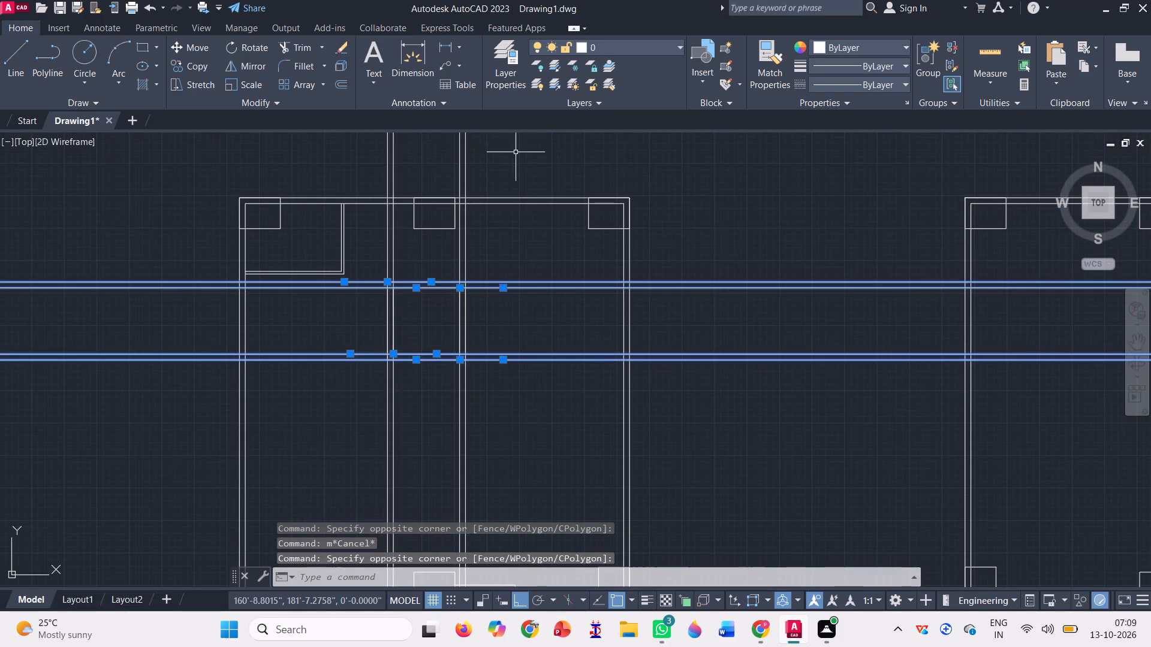
left_click(516, 152)
left_click(190, 146)
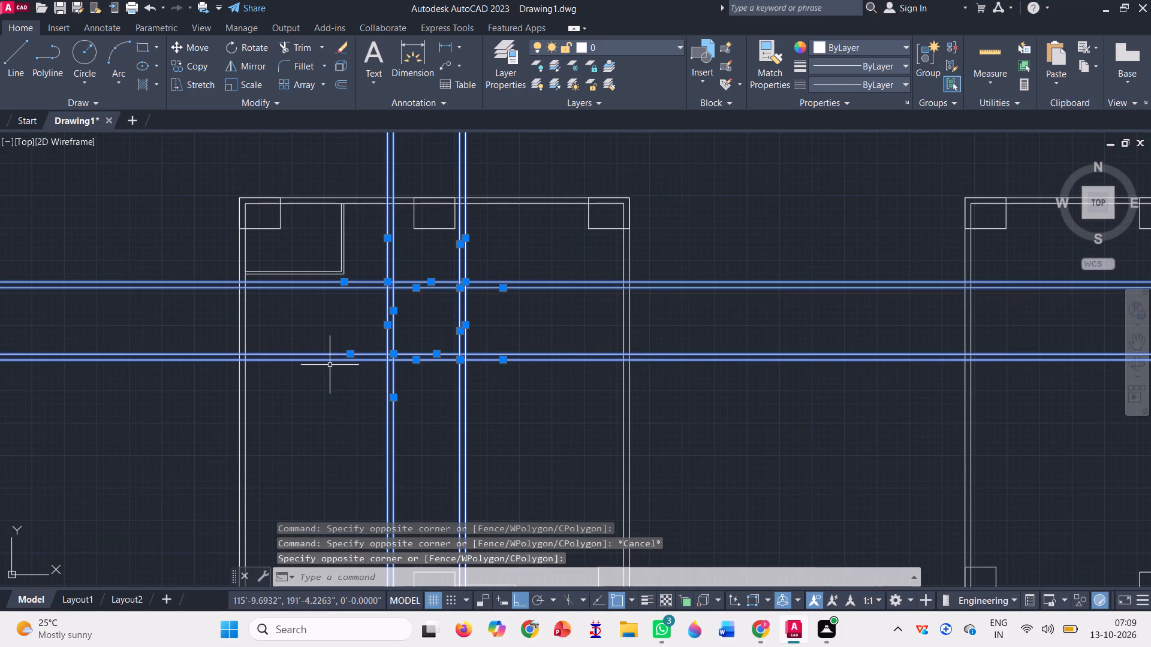
key("m")
key("Return")
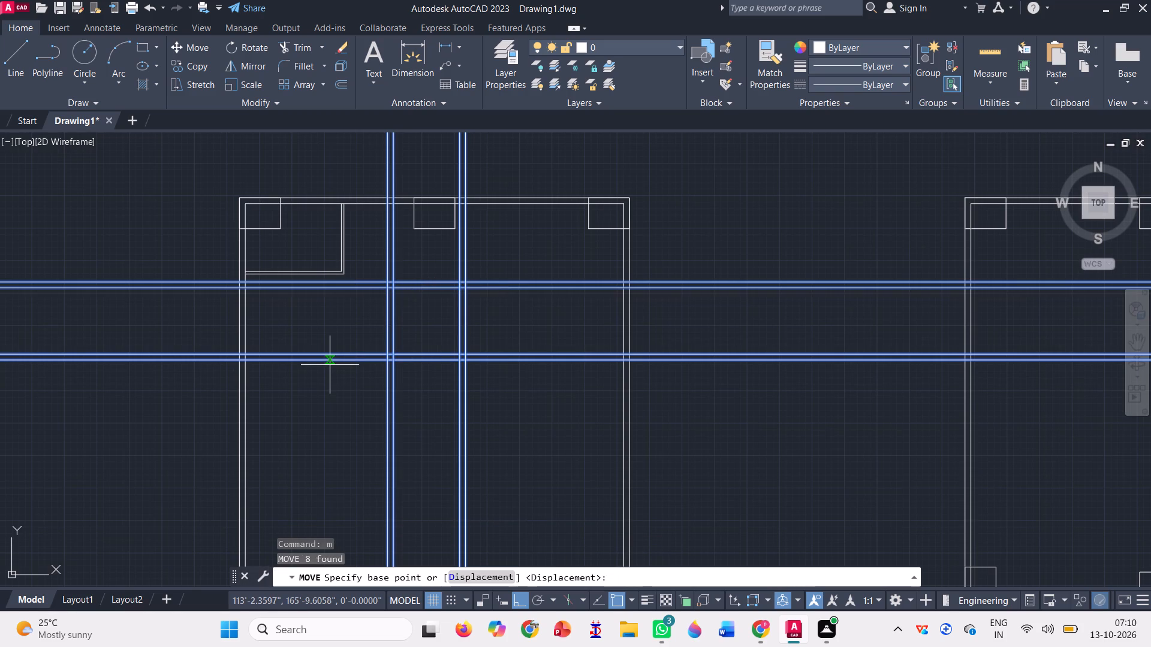
scroll(275, 303, "up", 4)
scroll(101, 244, "down", 1)
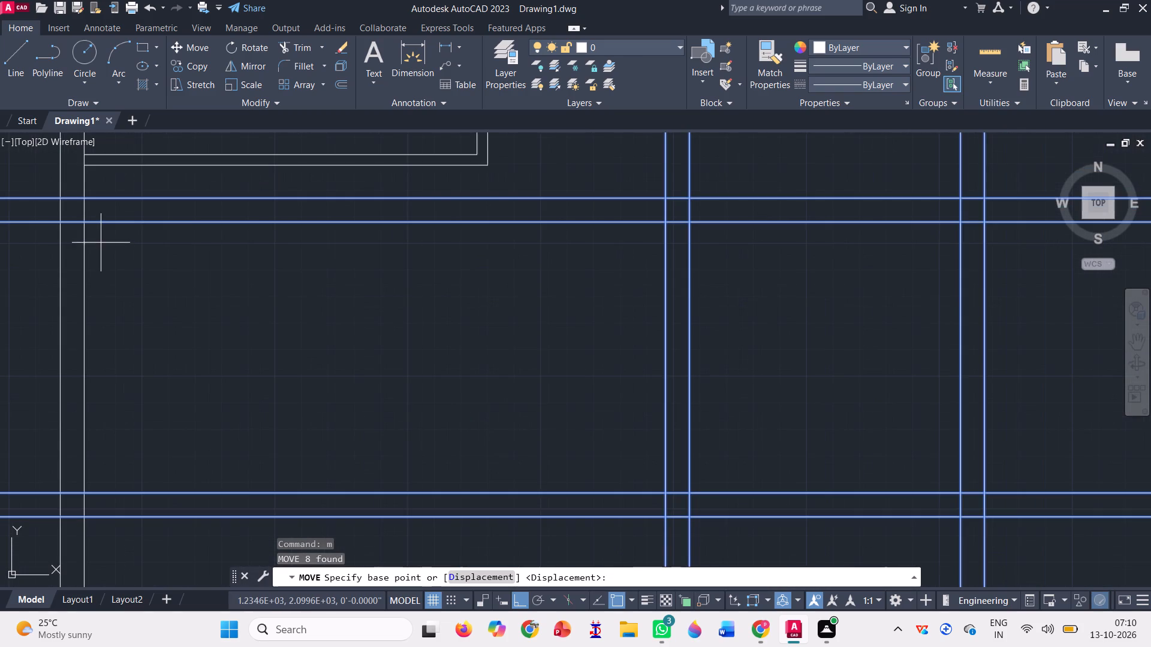
left_click(85, 198)
scroll(85, 198, "down", 4)
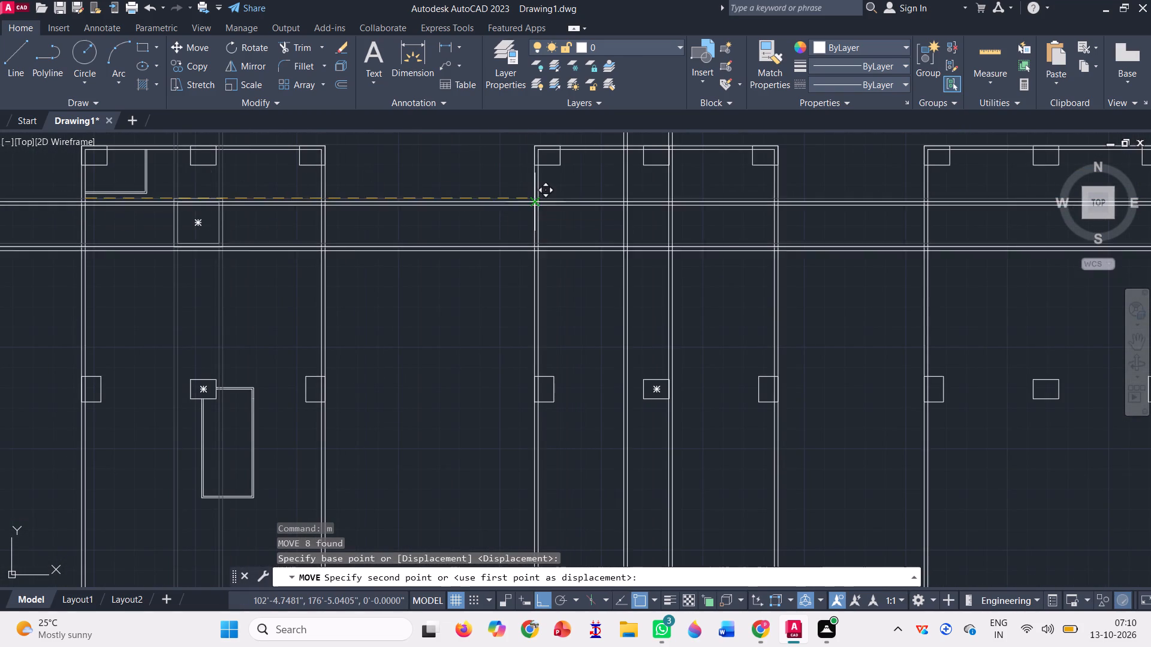
scroll(534, 194, "up", 3)
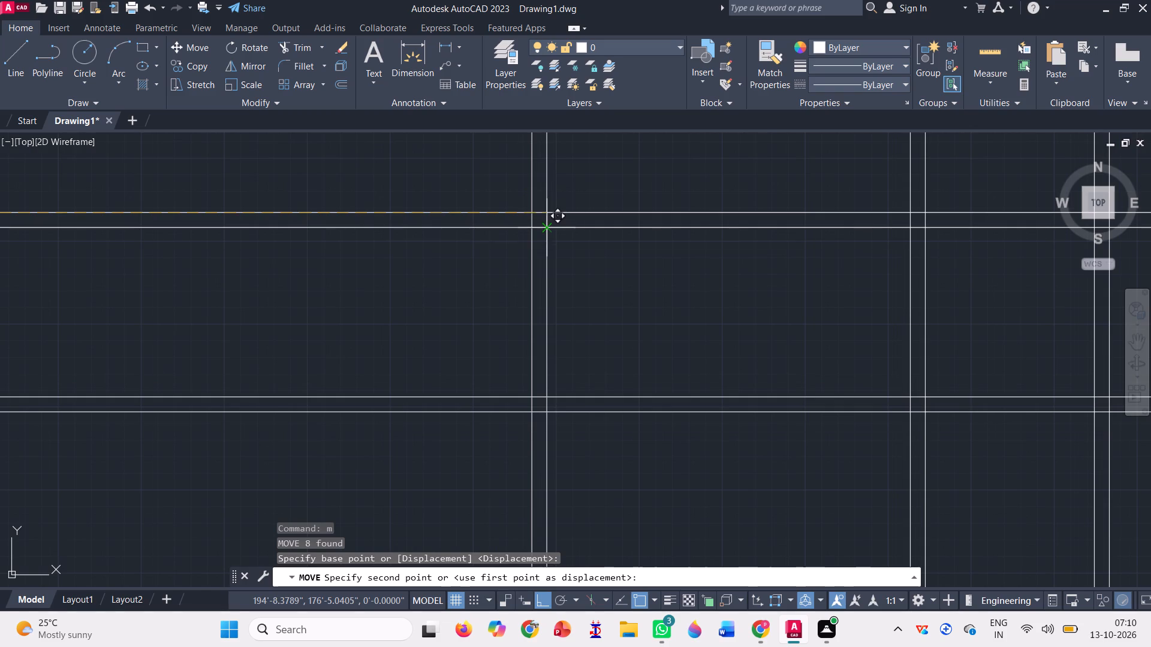
left_click(547, 214)
Draw the 10' outer square with lines over the outermost construction-line intersections inside the second plan.
scroll(312, 229, "down", 3)
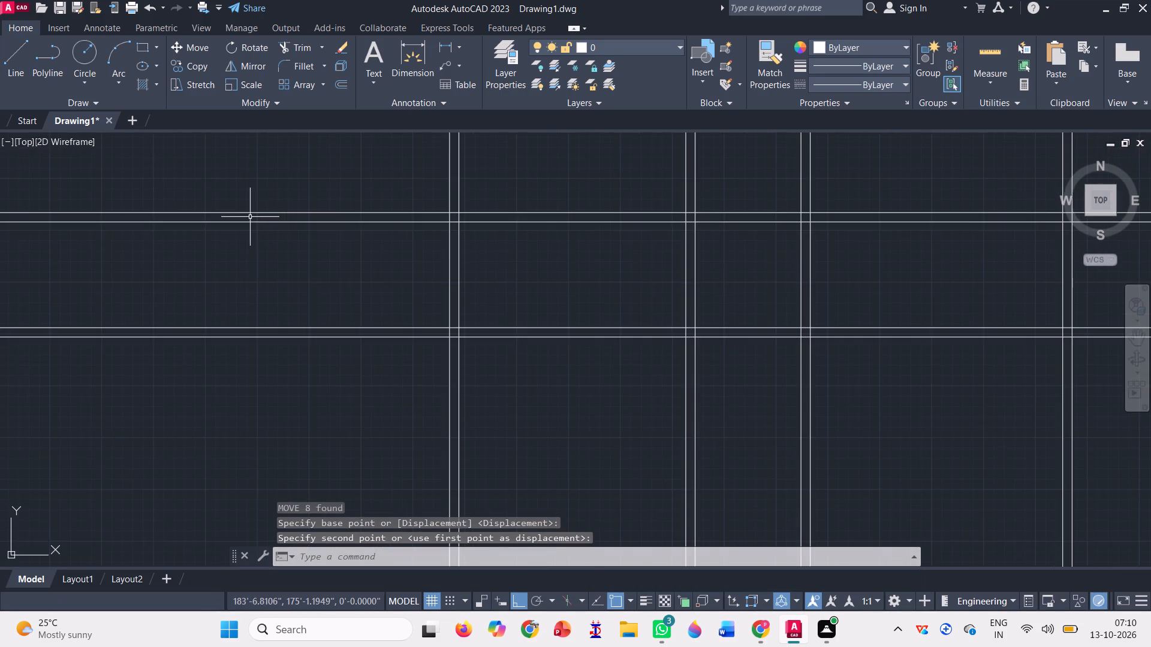
scroll(250, 217, "down", 1)
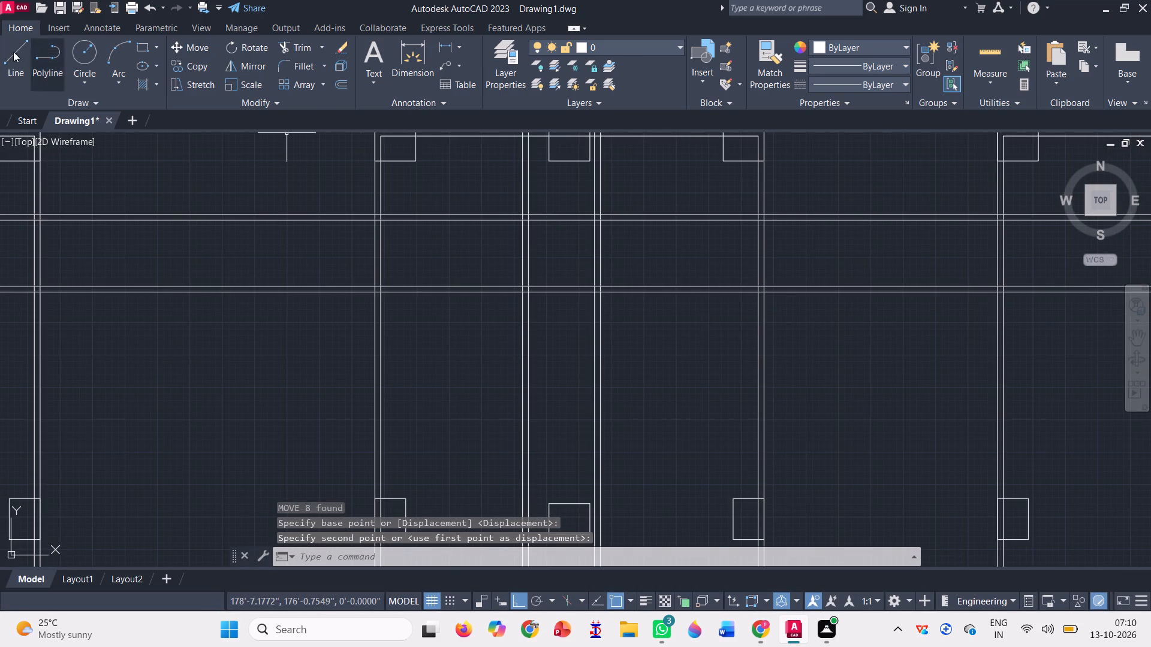
left_click(7, 53)
scroll(529, 195, "up", 2)
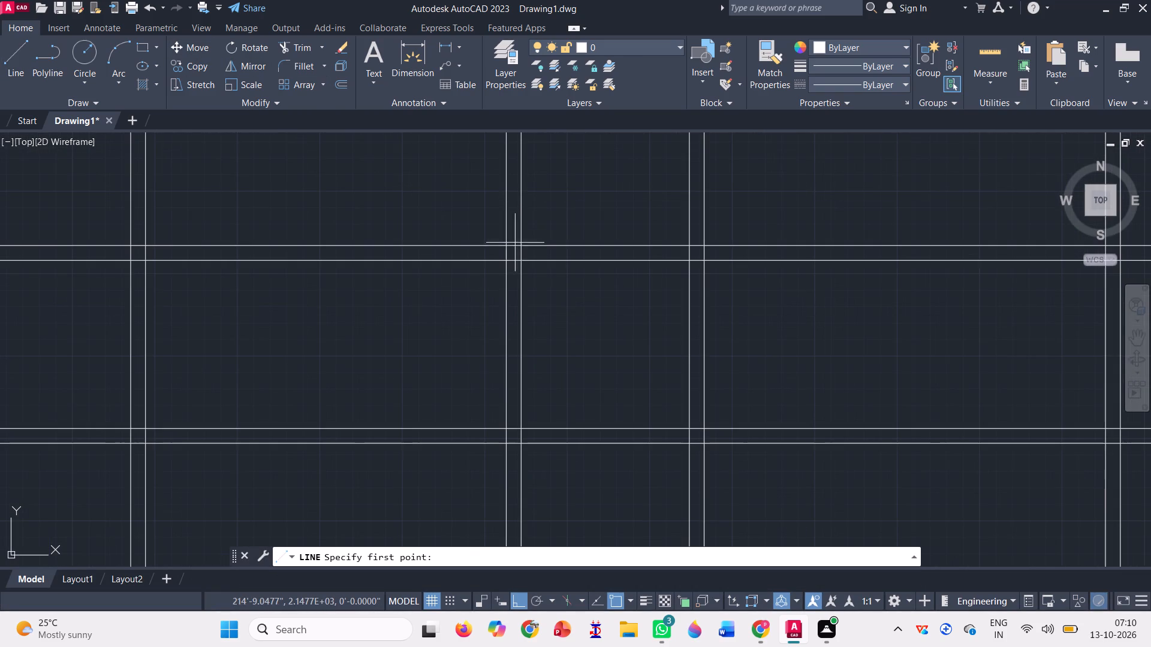
left_click(504, 246)
left_click(703, 245)
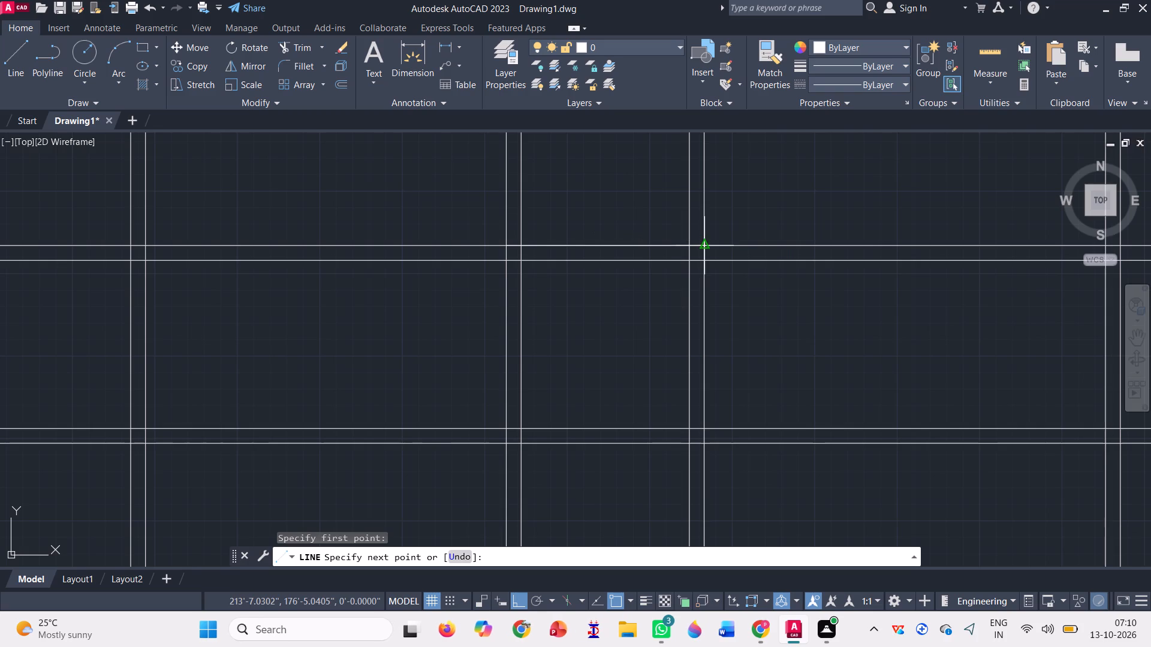
left_click(701, 443)
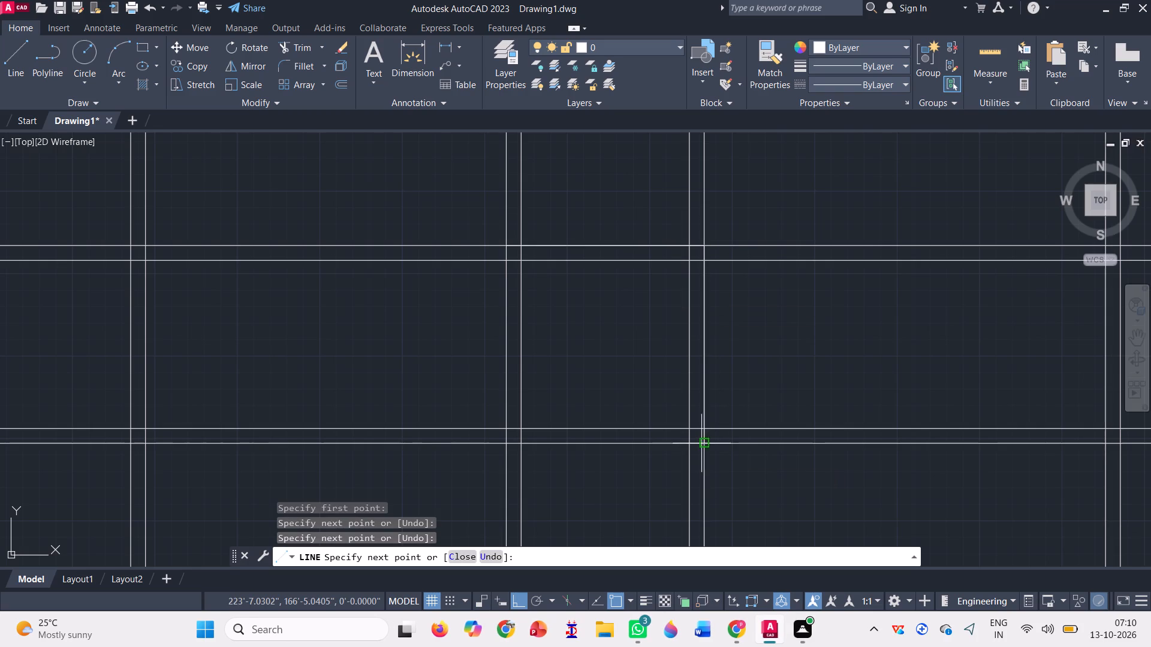
left_click(506, 447)
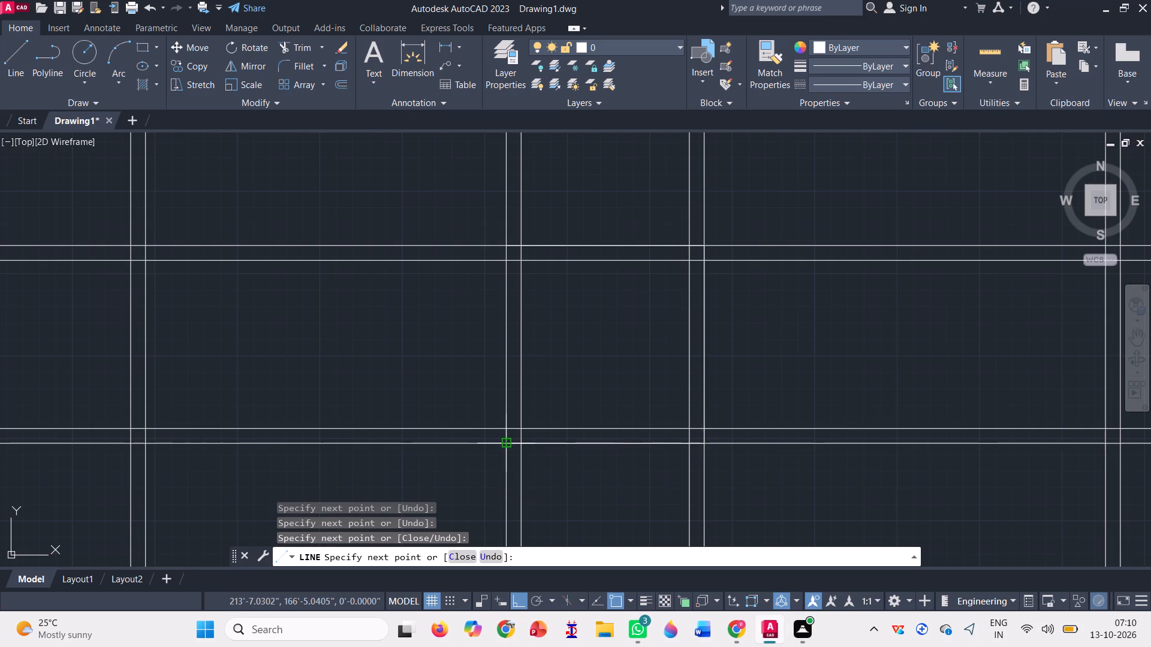
left_click(504, 246)
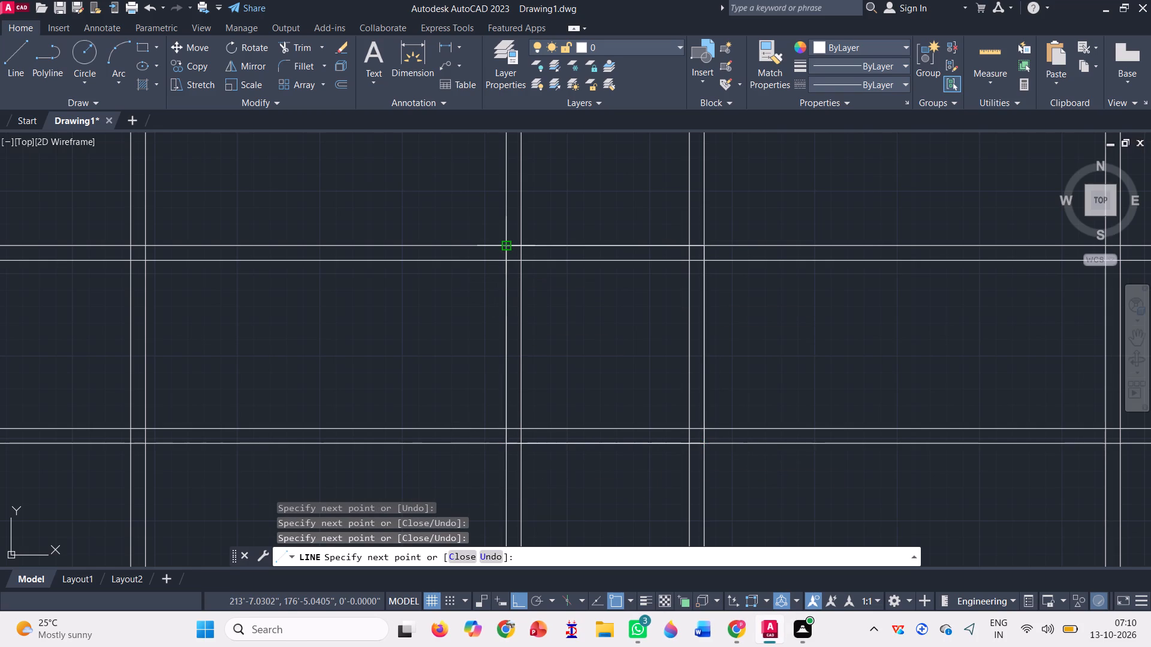
key("space")
Draw the top, right and bottom edges of the inner square along the inner construction-line intersections in the second plan.
type("l")
key("Return")
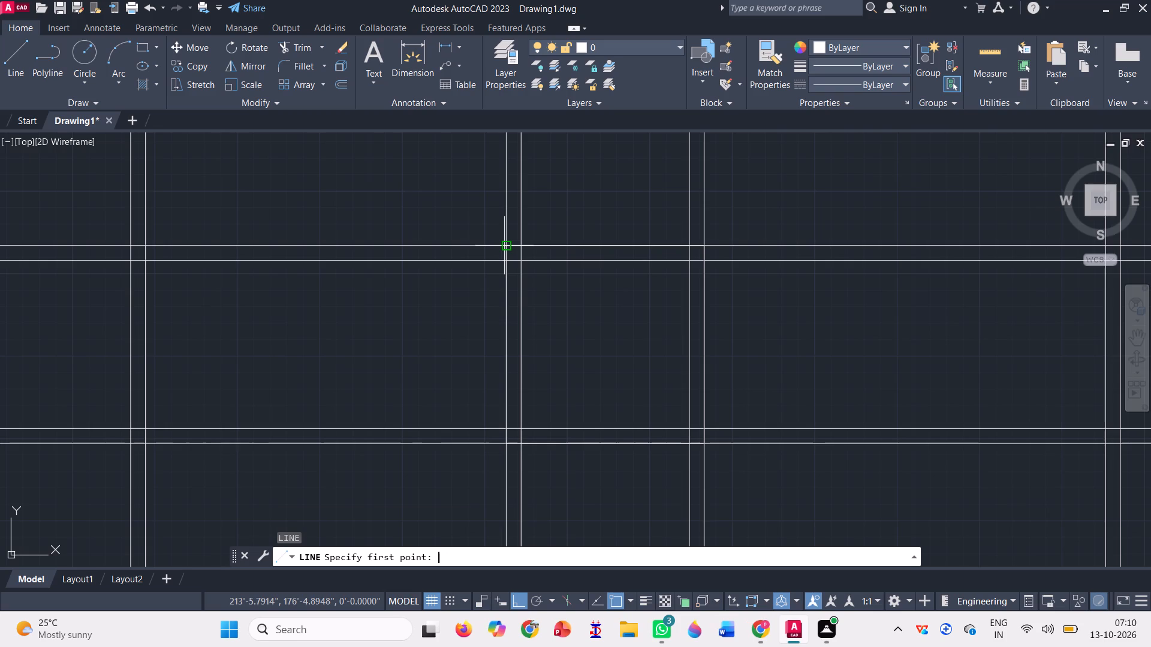
left_click(520, 261)
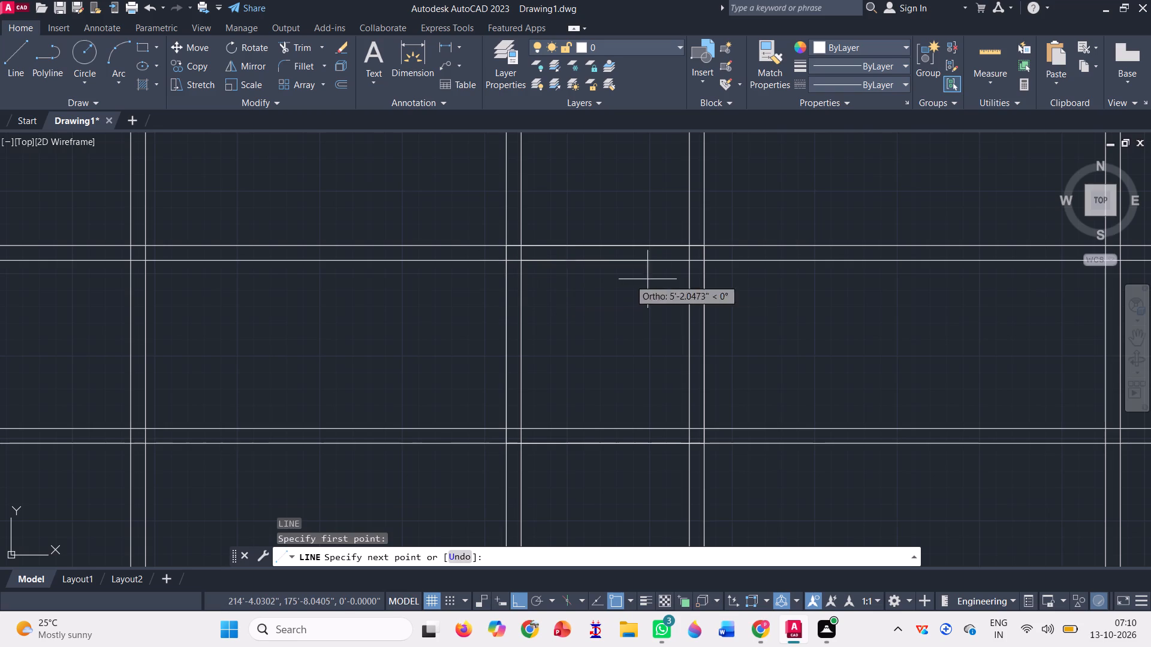
left_click(689, 263)
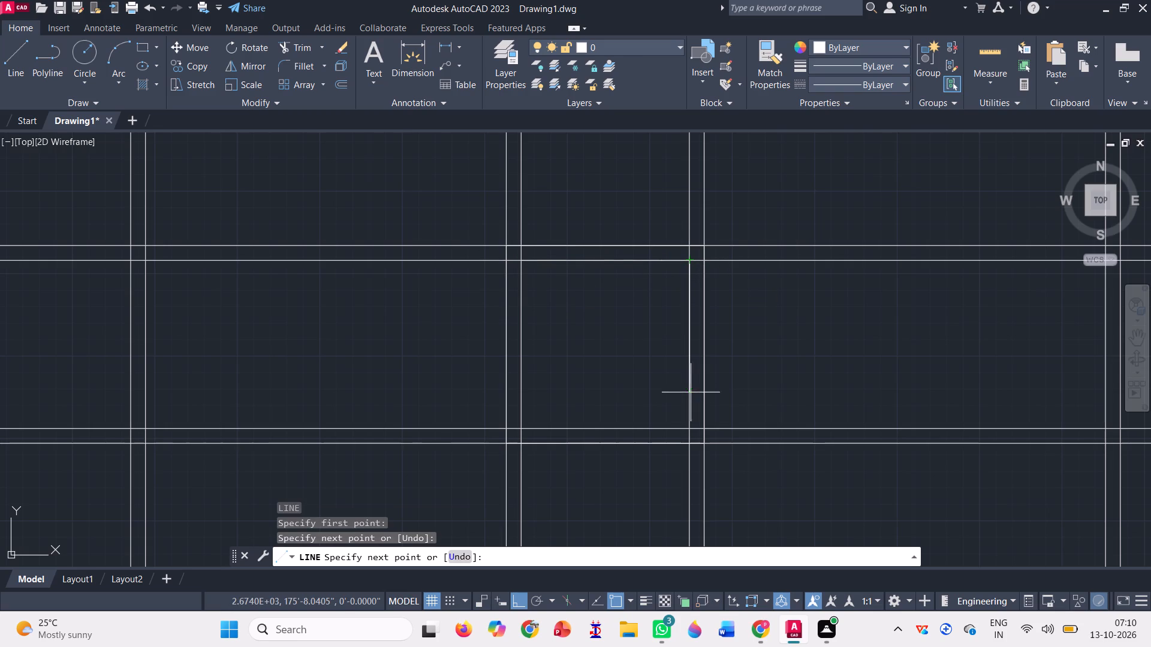
left_click(687, 426)
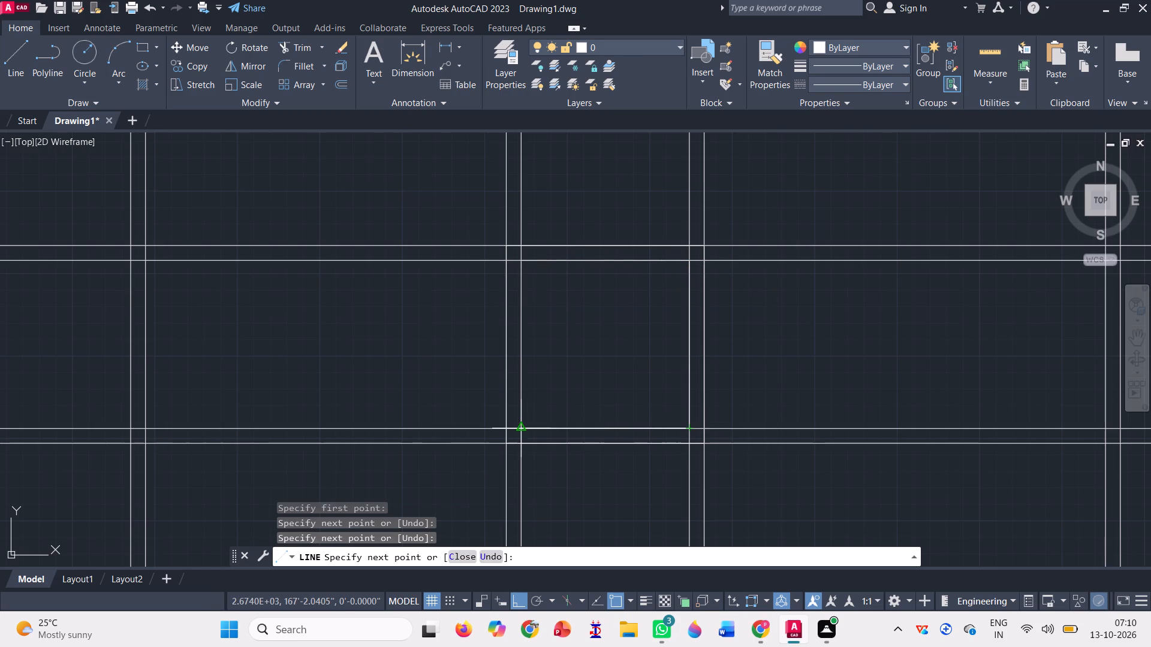
left_click(522, 427)
scroll(345, 390, "down", 3)
scroll(518, 335, "down", 1)
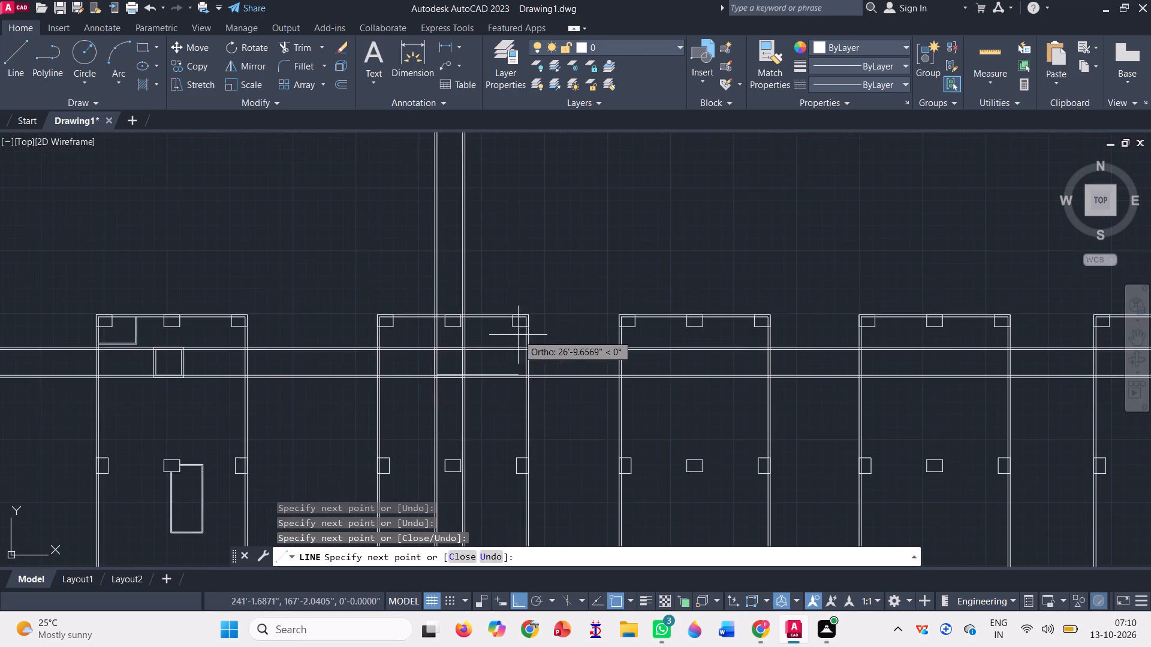
scroll(624, 276, "down", 1)
key("Return")
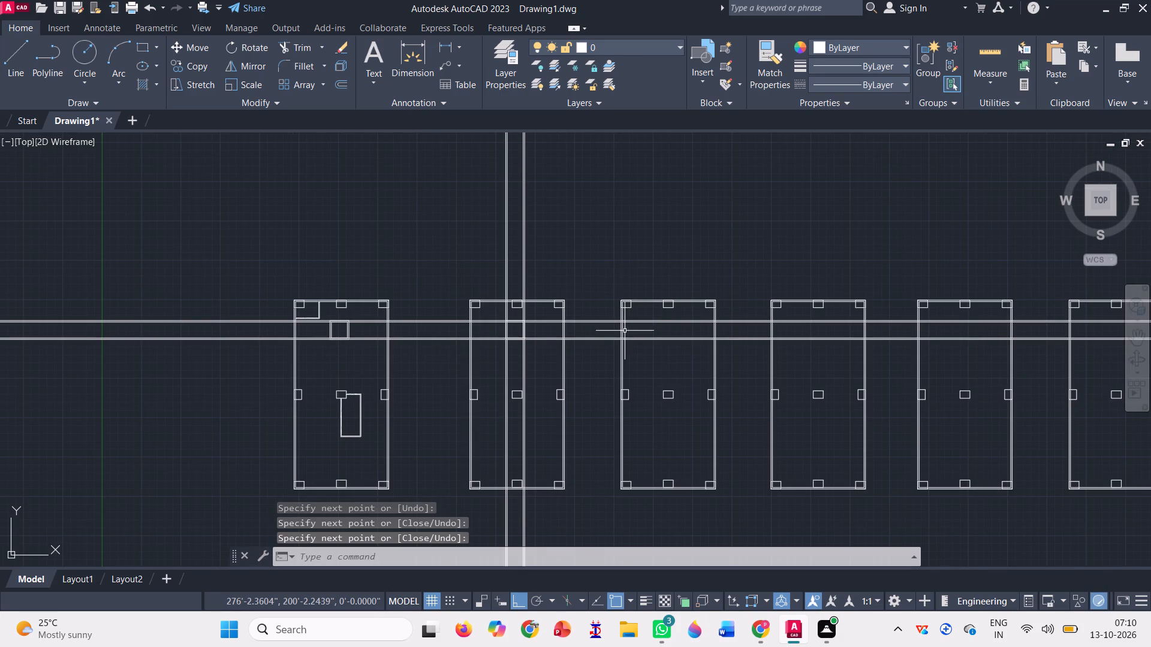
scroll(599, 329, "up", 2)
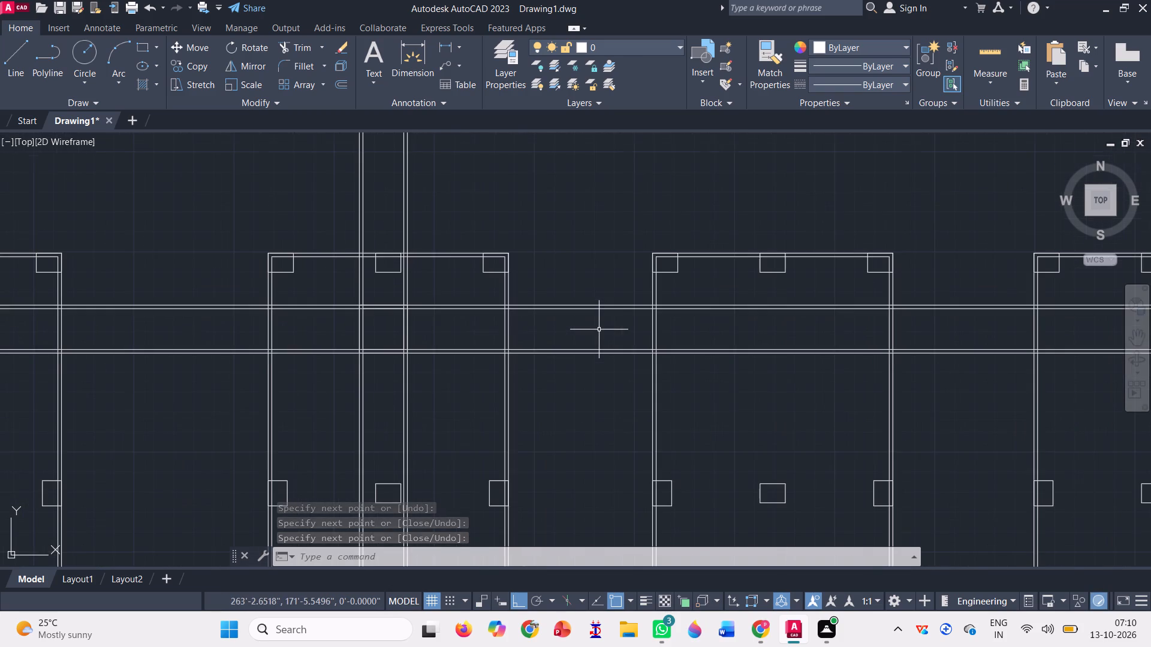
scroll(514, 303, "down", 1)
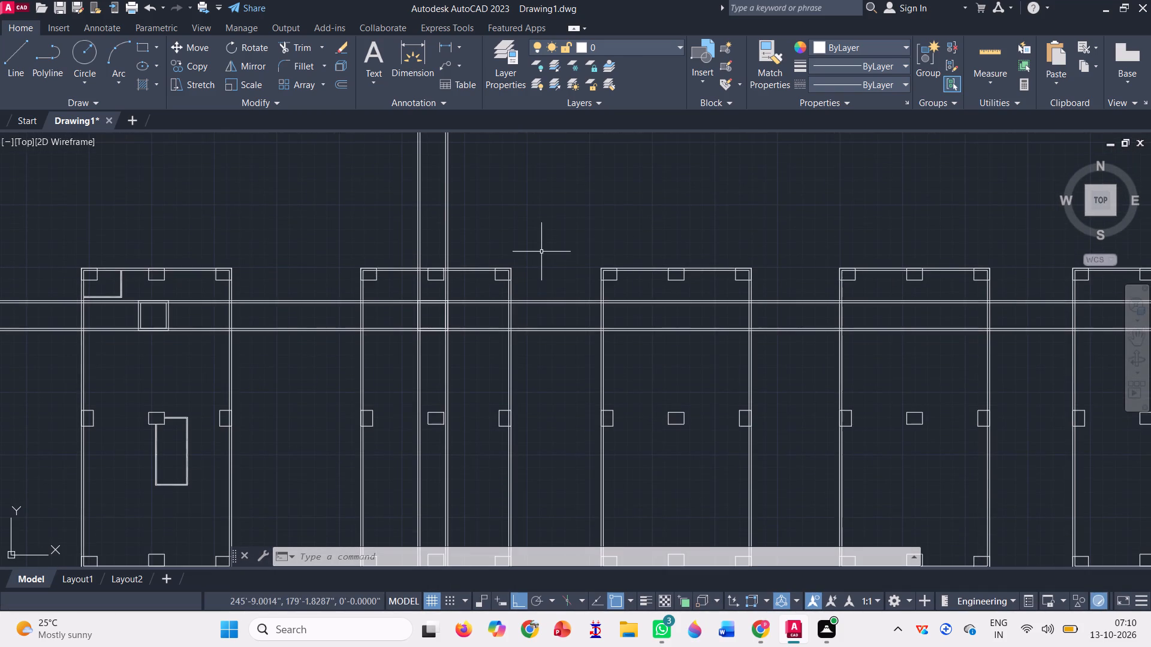
Delete the eight vertical and horizontal construction lines crossing the second plan, keeping the squares and walls.
scroll(541, 252, "down", 2)
left_click(504, 182)
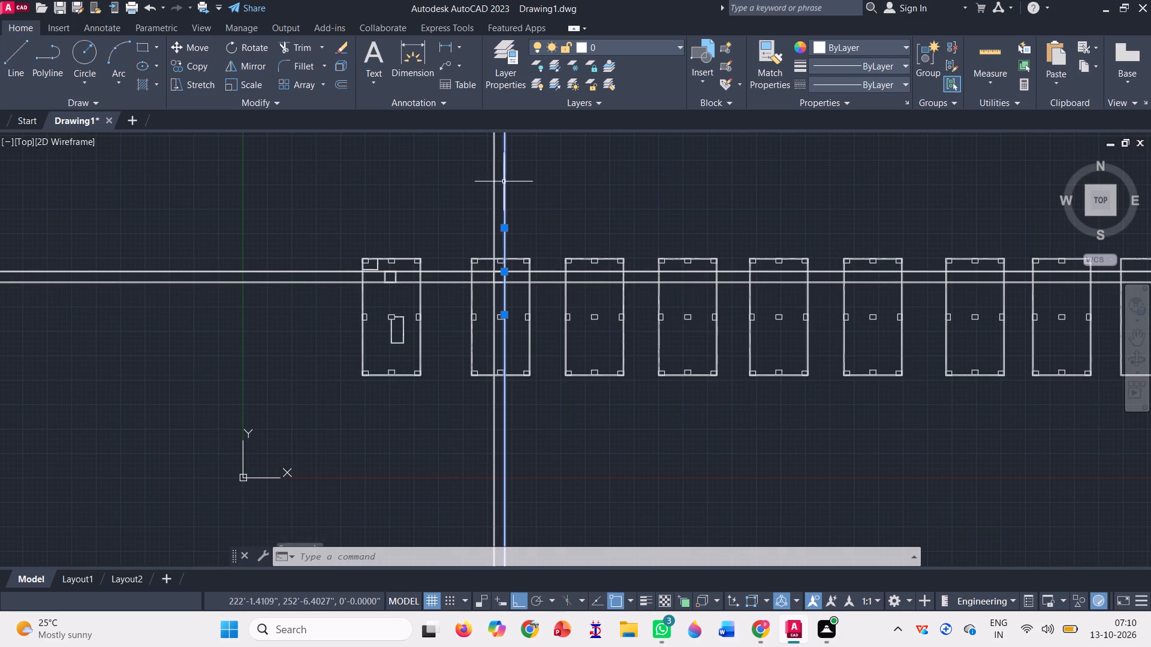
left_click(587, 191)
left_click(368, 183)
left_click(296, 347)
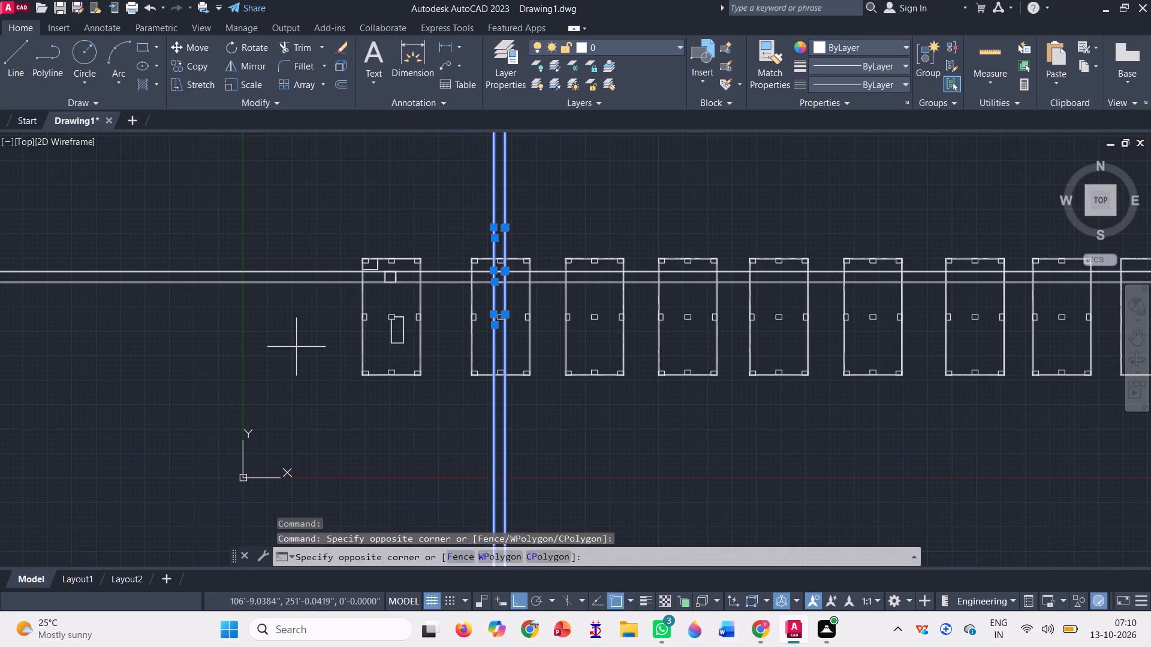
left_click(248, 176)
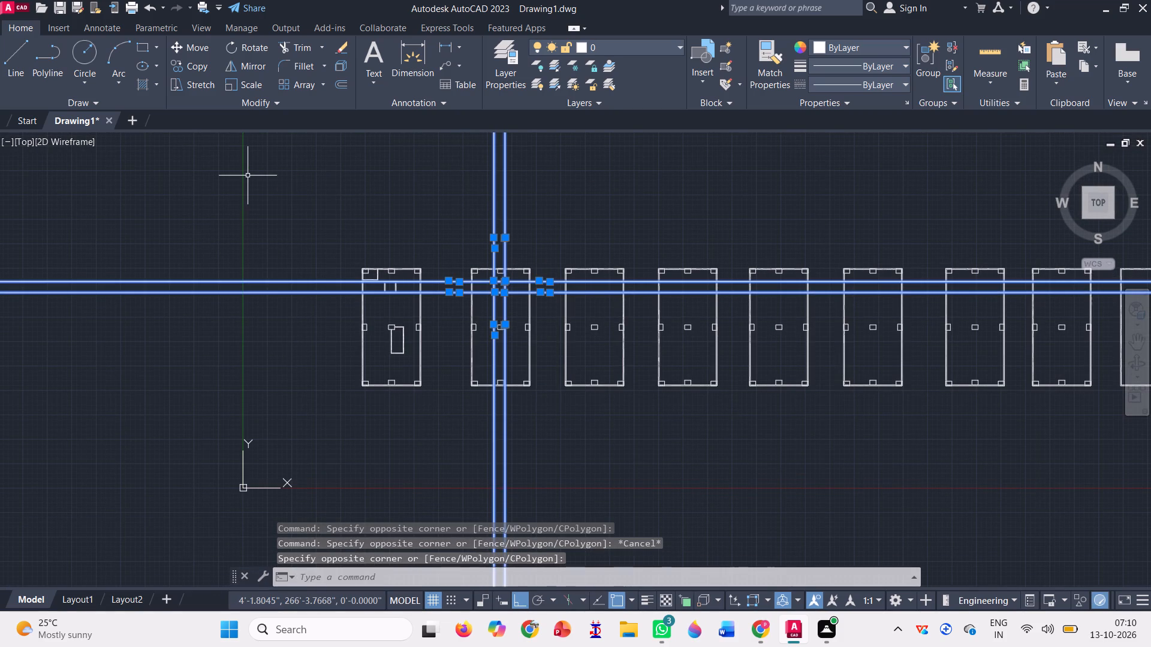
key("Delete")
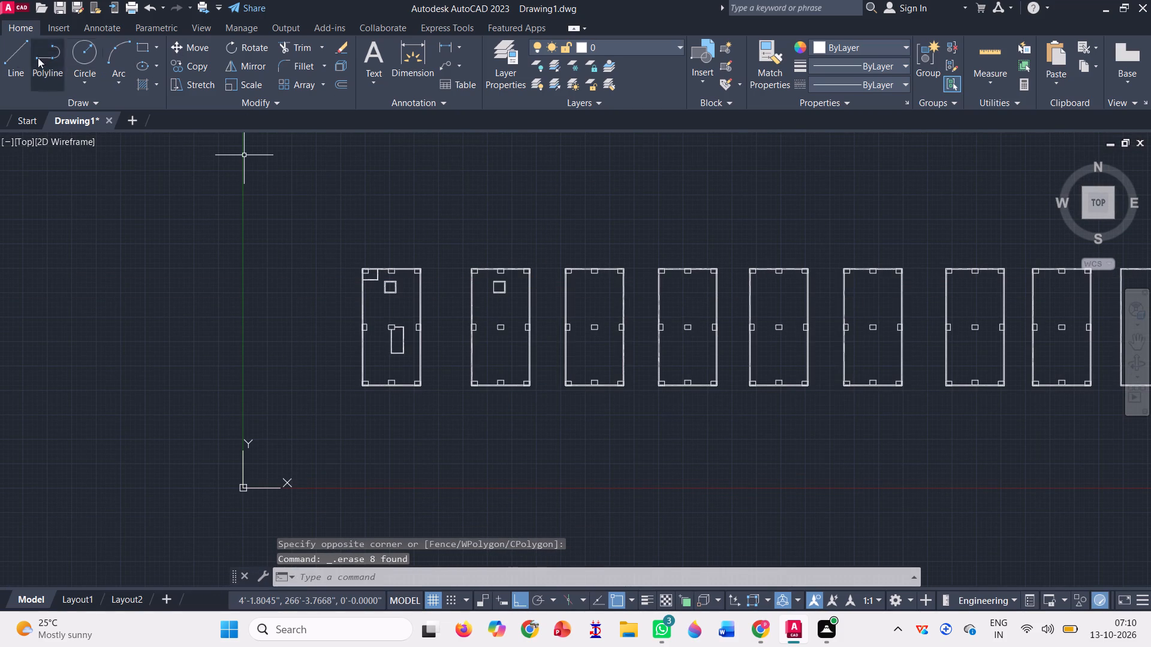
Draw the inner square's missing left edge with a line between its open upper and lower corners in the second plan.
left_click(18, 66)
scroll(509, 294, "up", 4)
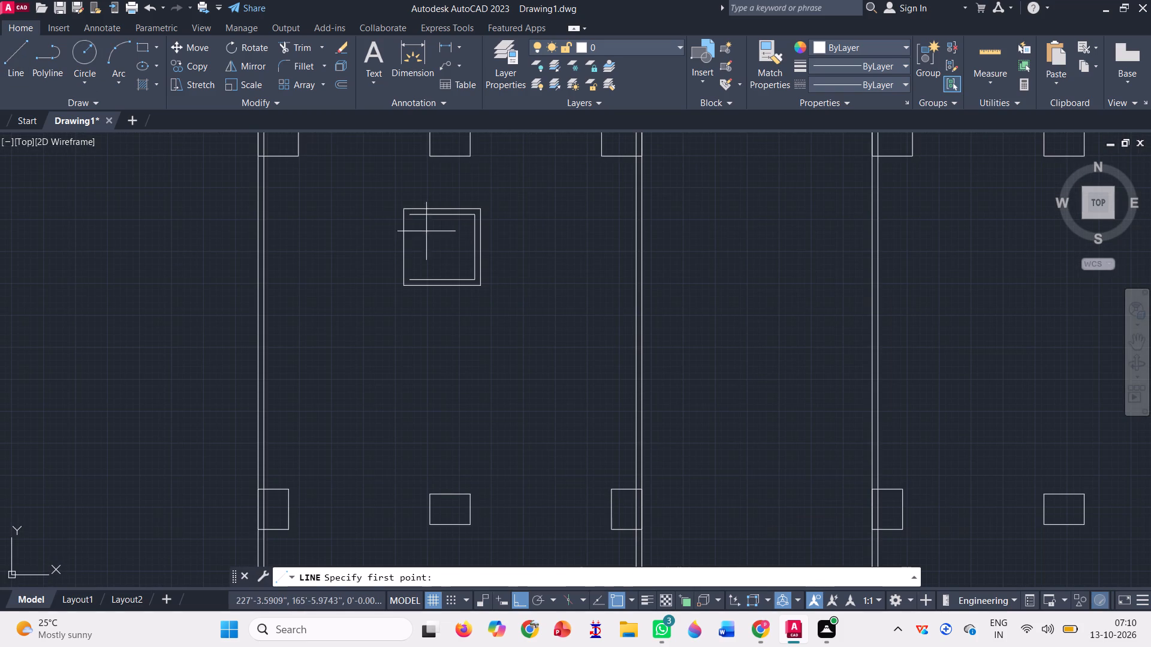
scroll(403, 210, "up", 3)
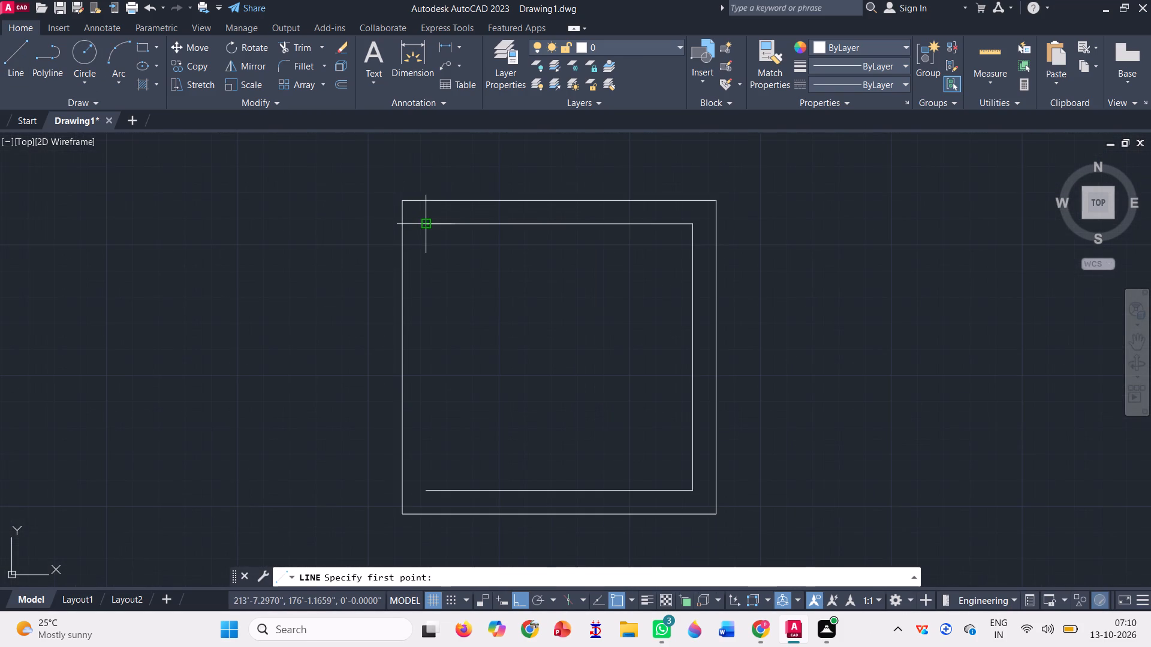
left_click(422, 223)
left_click(424, 489)
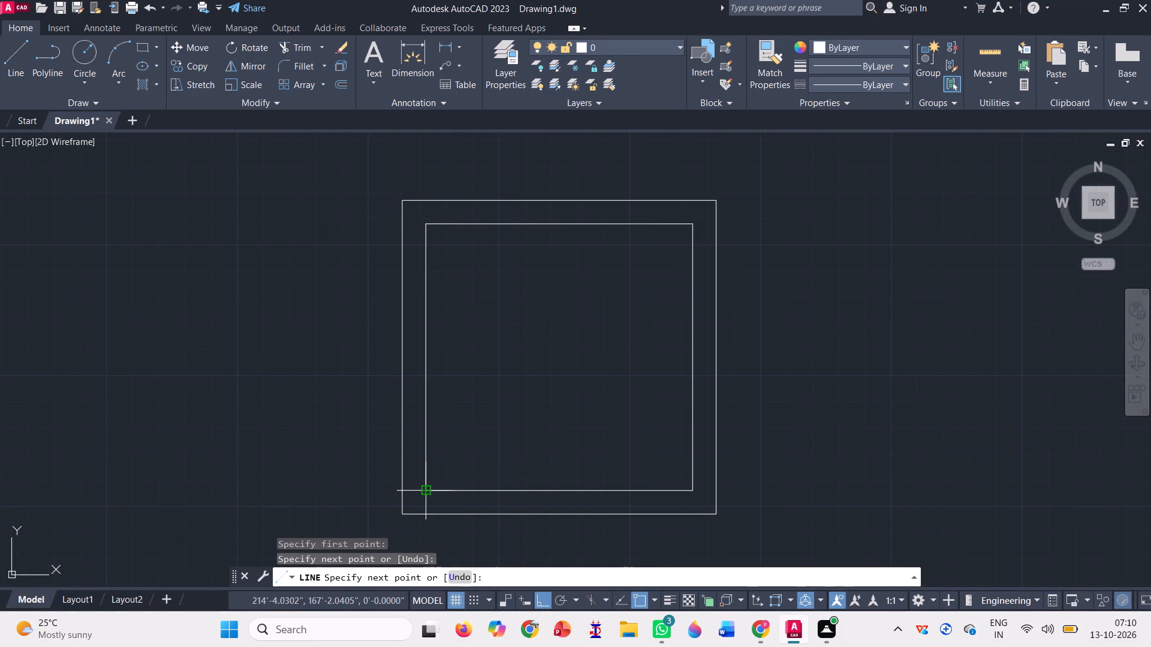
key("space")
Draw a horizontal line from the outer square's upper-left corner to the inner face of the second plan's left wall.
scroll(478, 398, "down", 2)
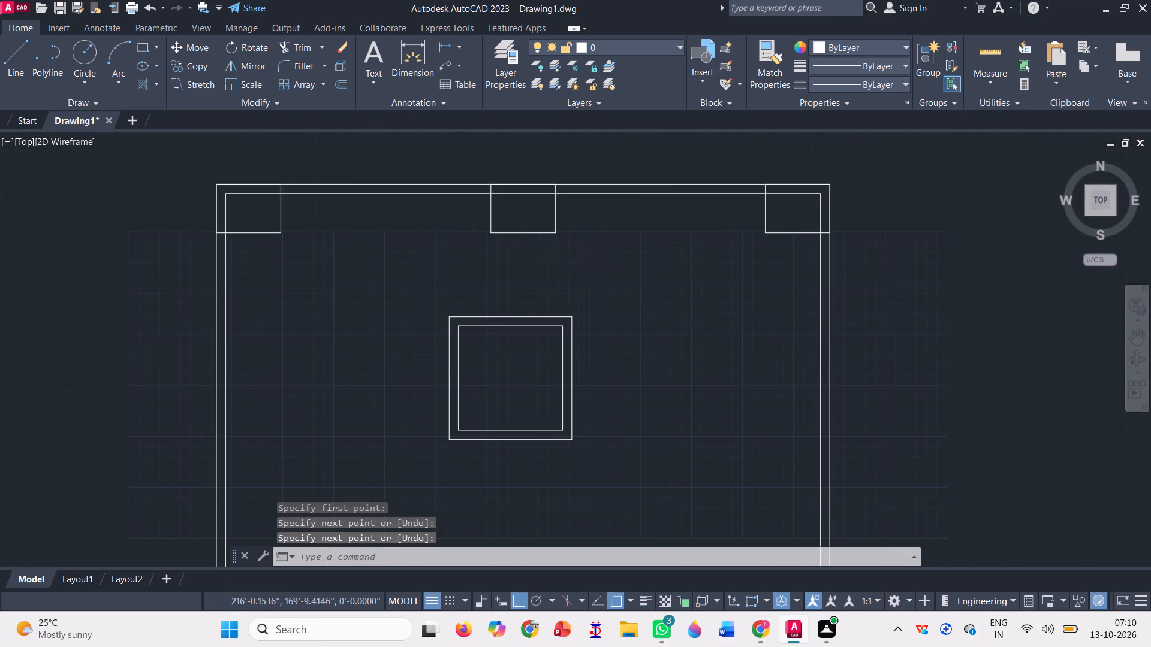
key("l")
key("Return")
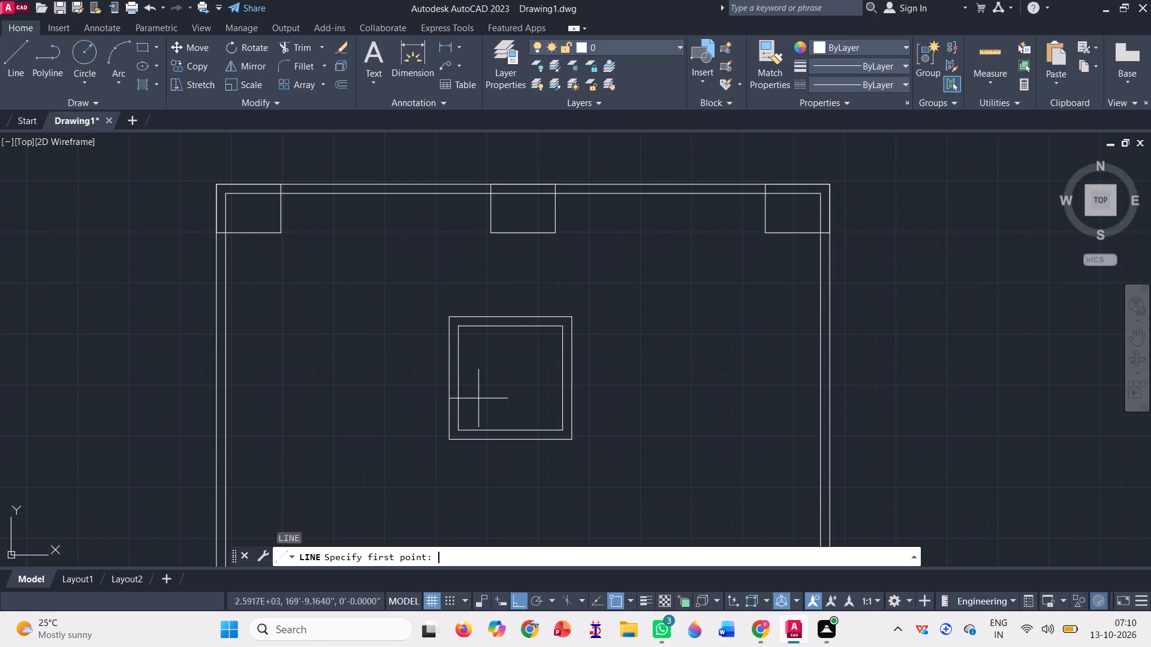
left_click(450, 316)
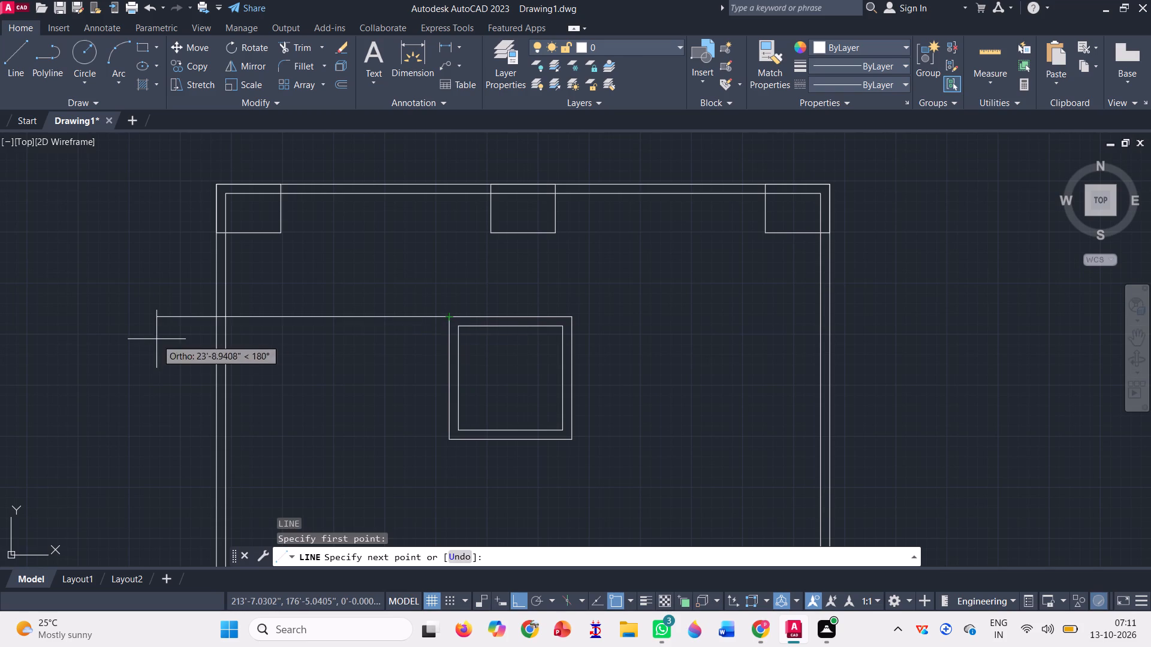
left_click(227, 319)
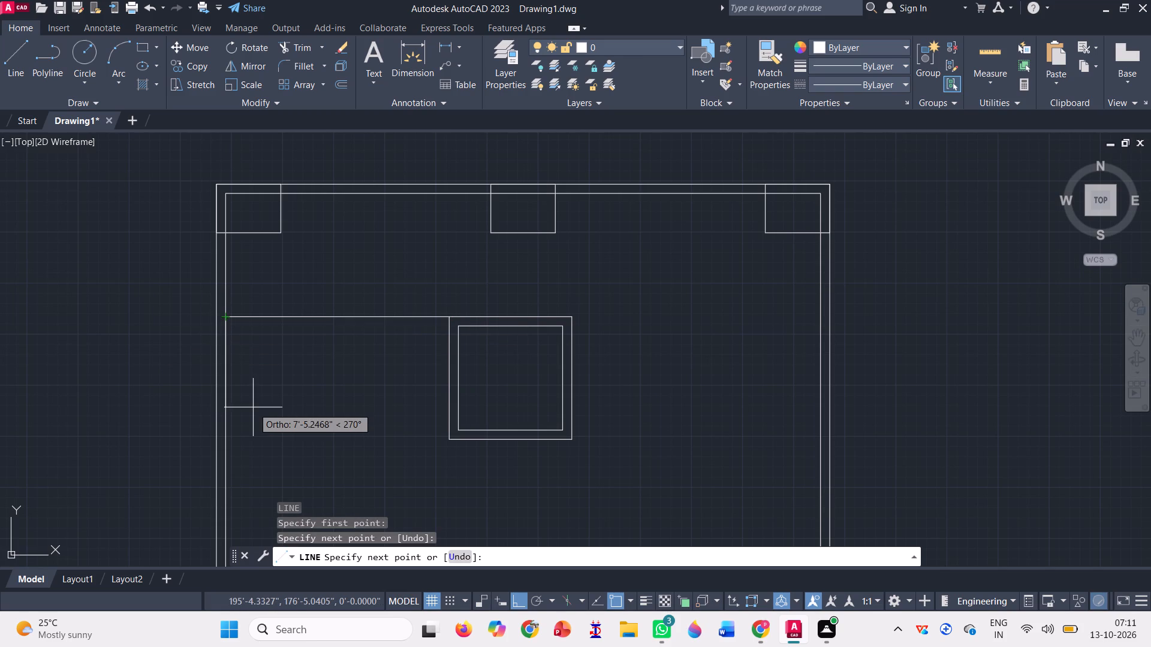
key("Return")
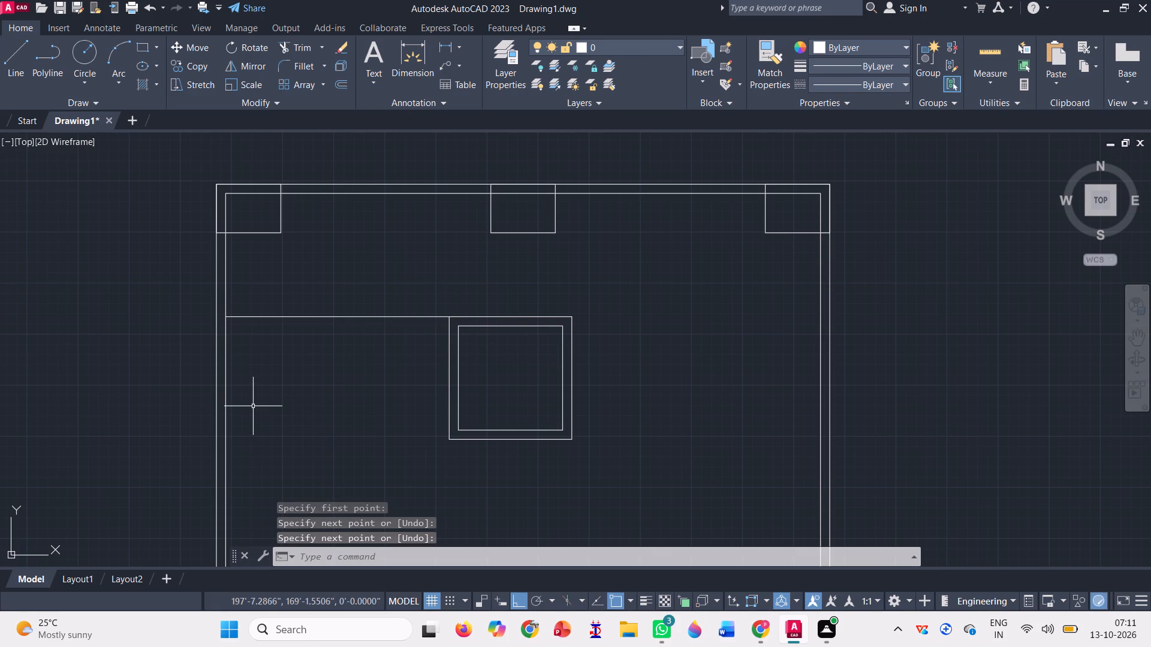
Copy the double square and its horizontal line from the second plan's inner left wall face to the same point on the third plan.
left_click(201, 68)
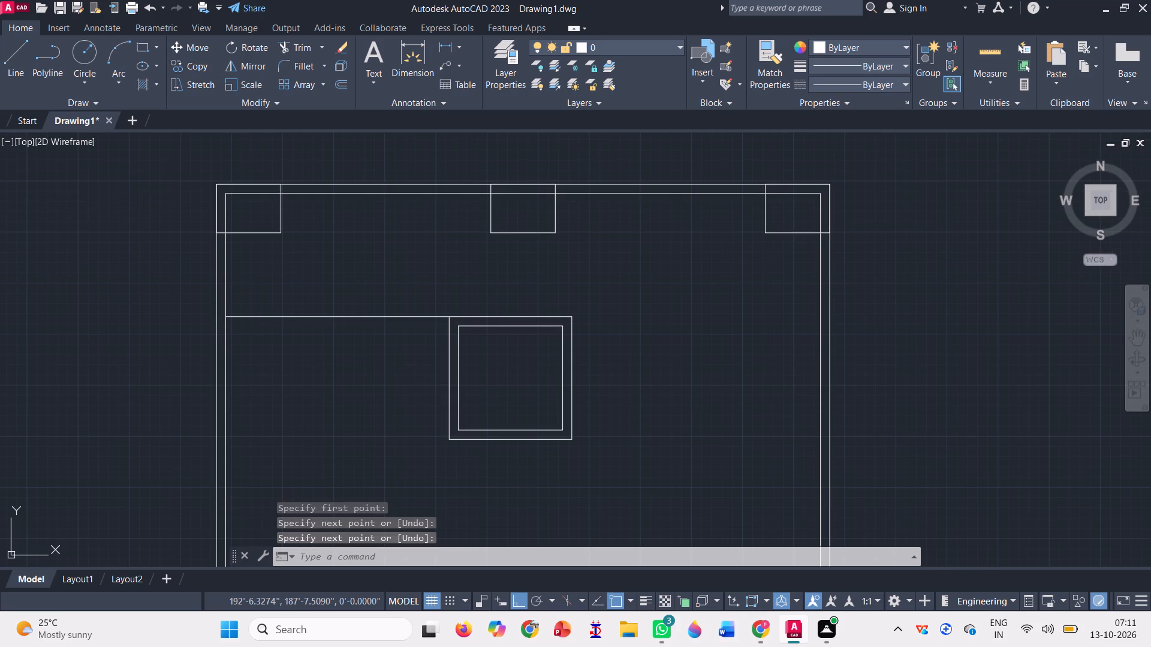
left_click(626, 455)
left_click(327, 298)
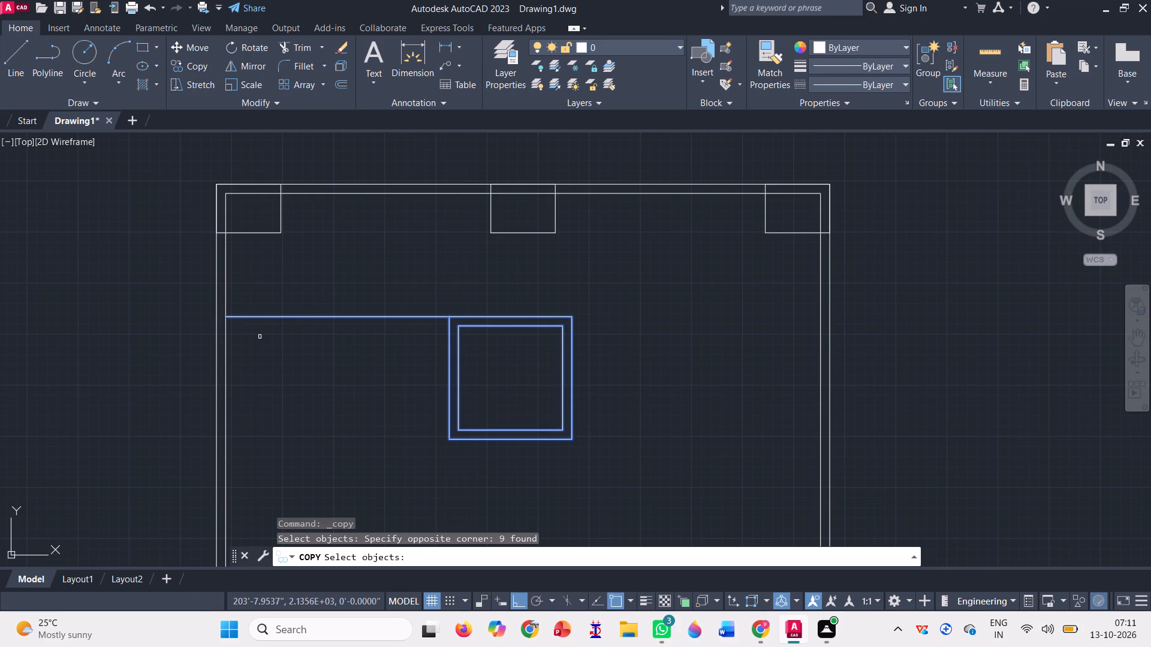
key("Return")
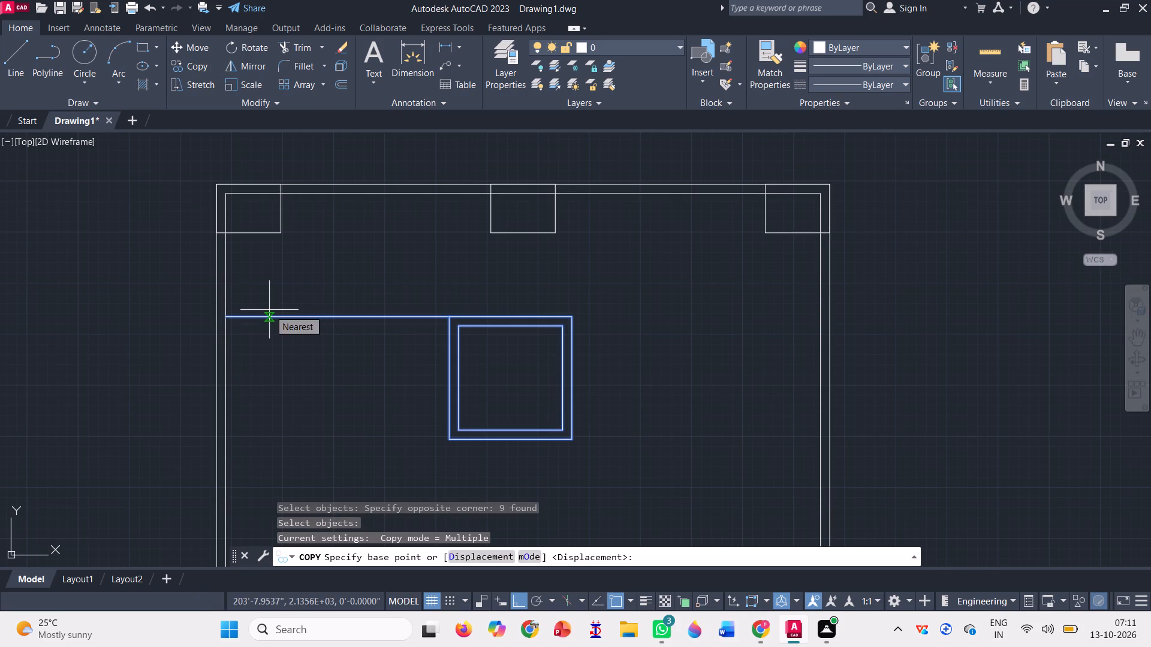
scroll(240, 319, "up", 3)
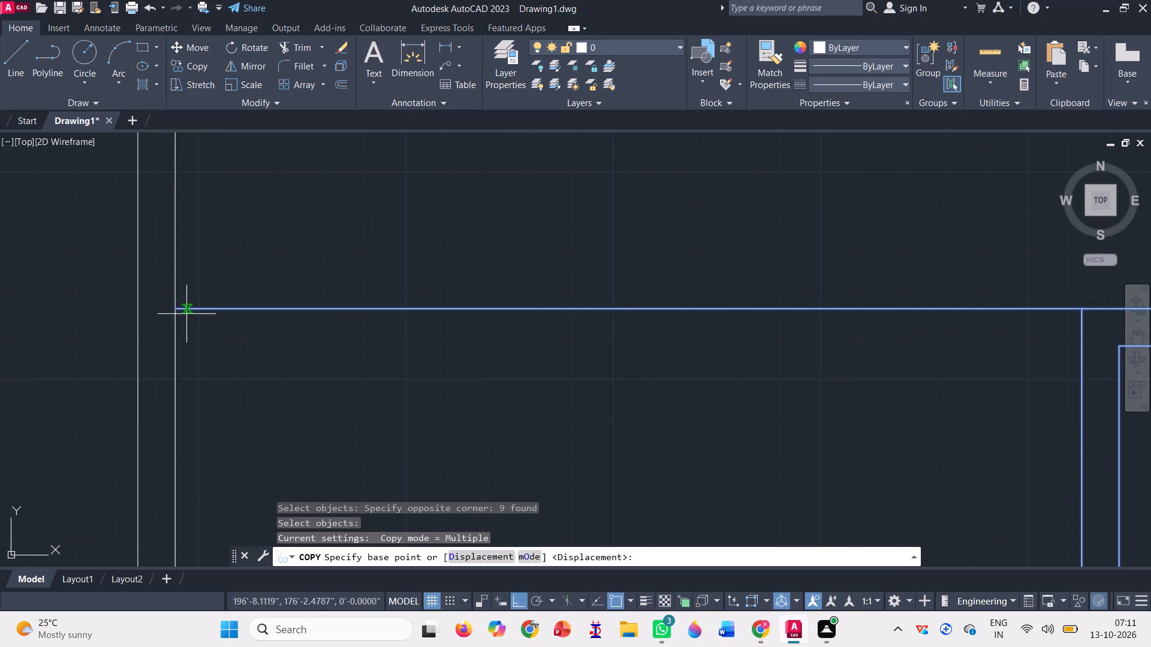
left_click(177, 307)
scroll(177, 307, "down", 5)
scroll(562, 306, "up", 3)
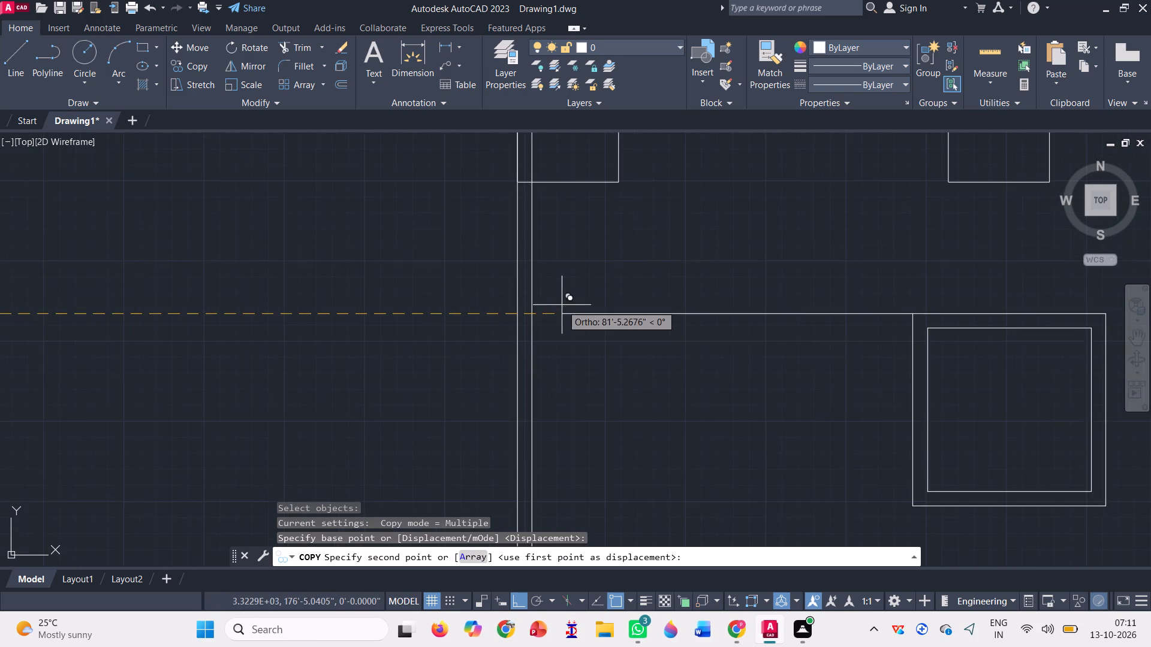
scroll(545, 315, "up", 3)
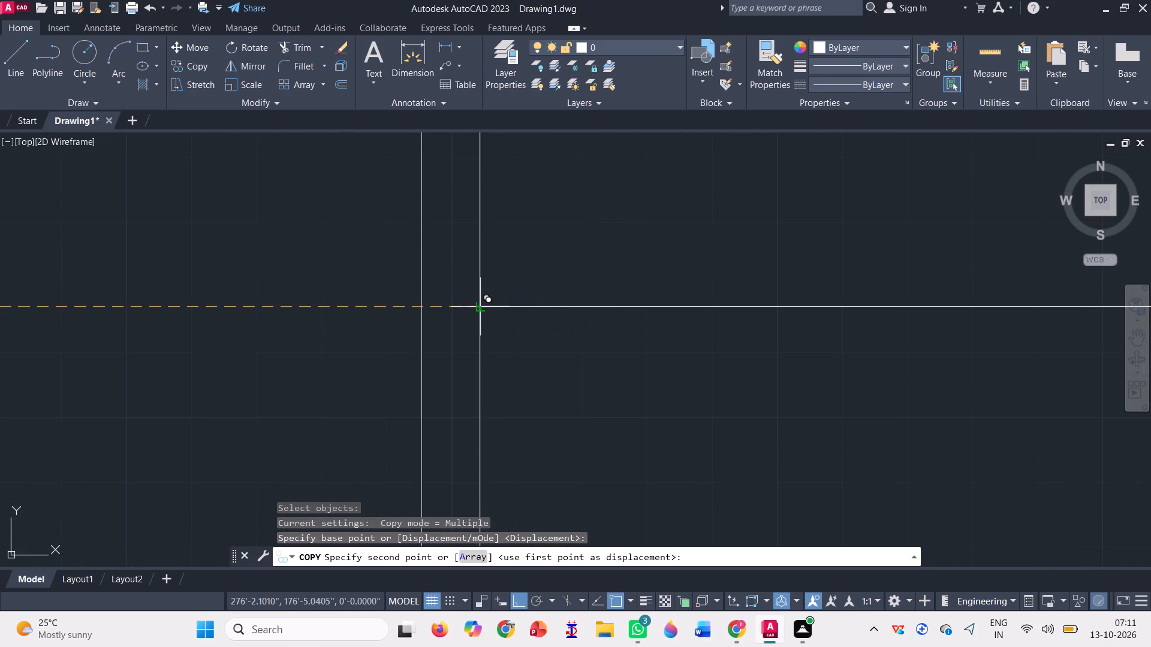
left_click(484, 304)
Place further copies of the double square and line at the inner left wall faces of the fourth and fifth plans.
scroll(349, 305, "down", 5)
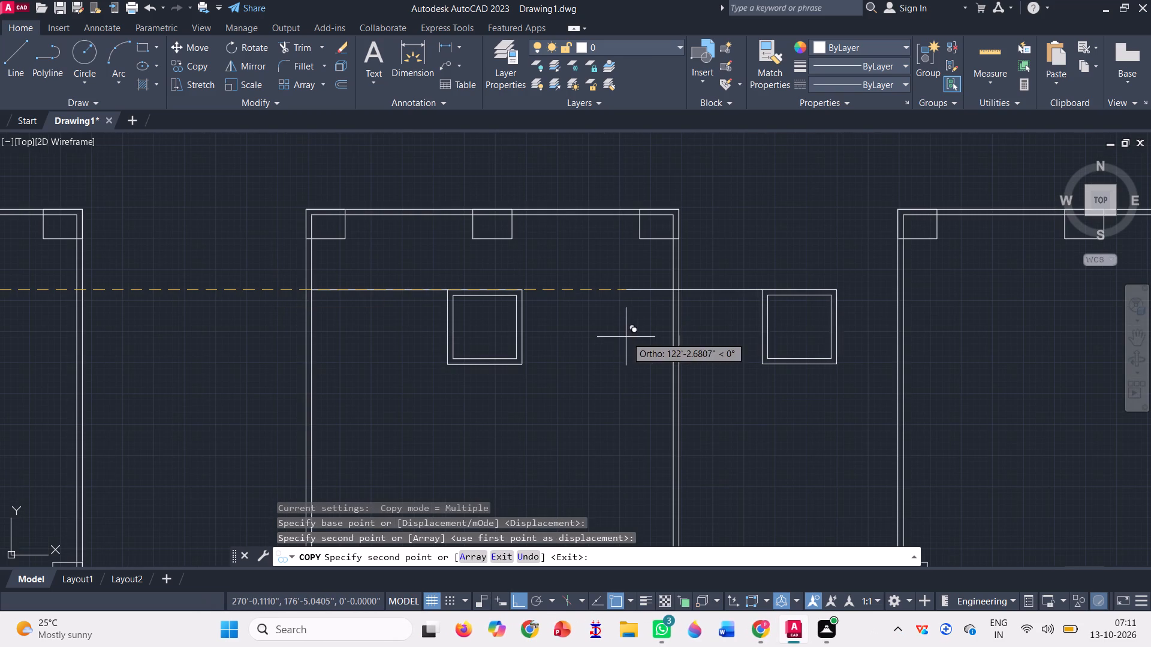
scroll(636, 300, "down", 2)
scroll(736, 305, "up", 2)
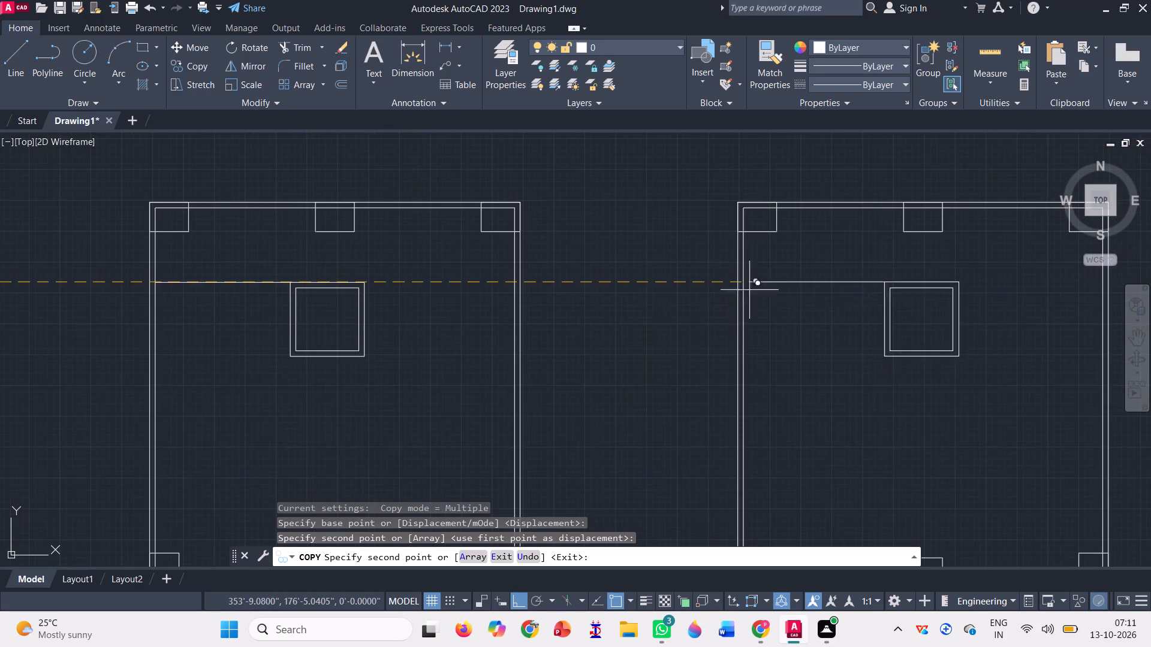
scroll(755, 285, "up", 3)
left_click(698, 274)
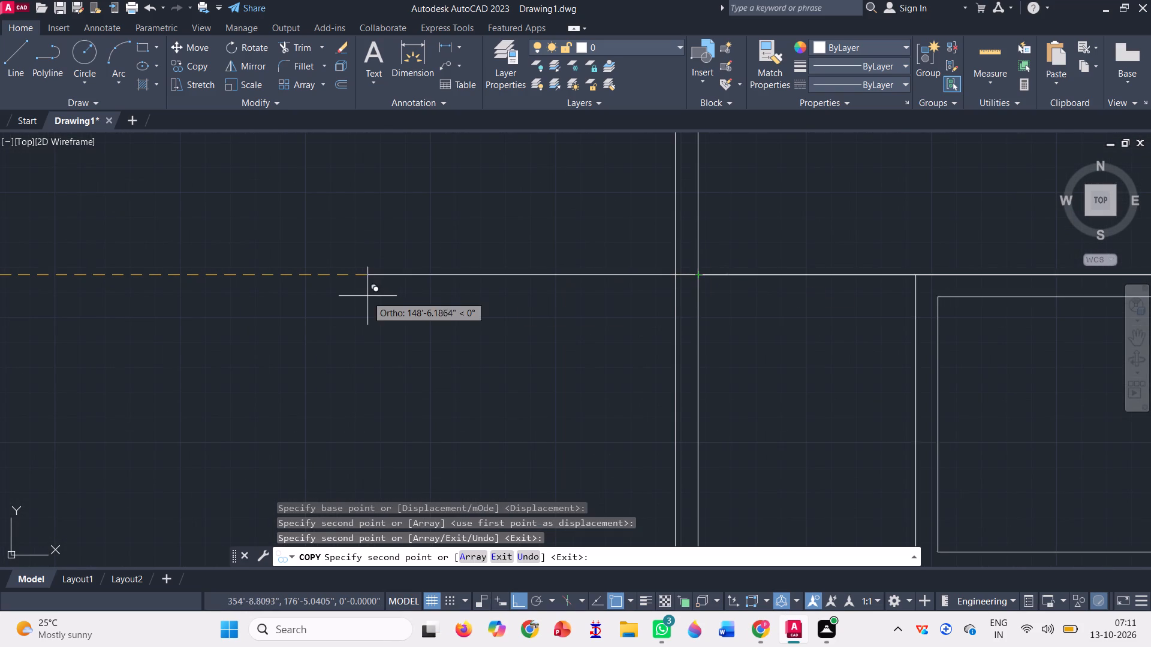
scroll(365, 294, "down", 5)
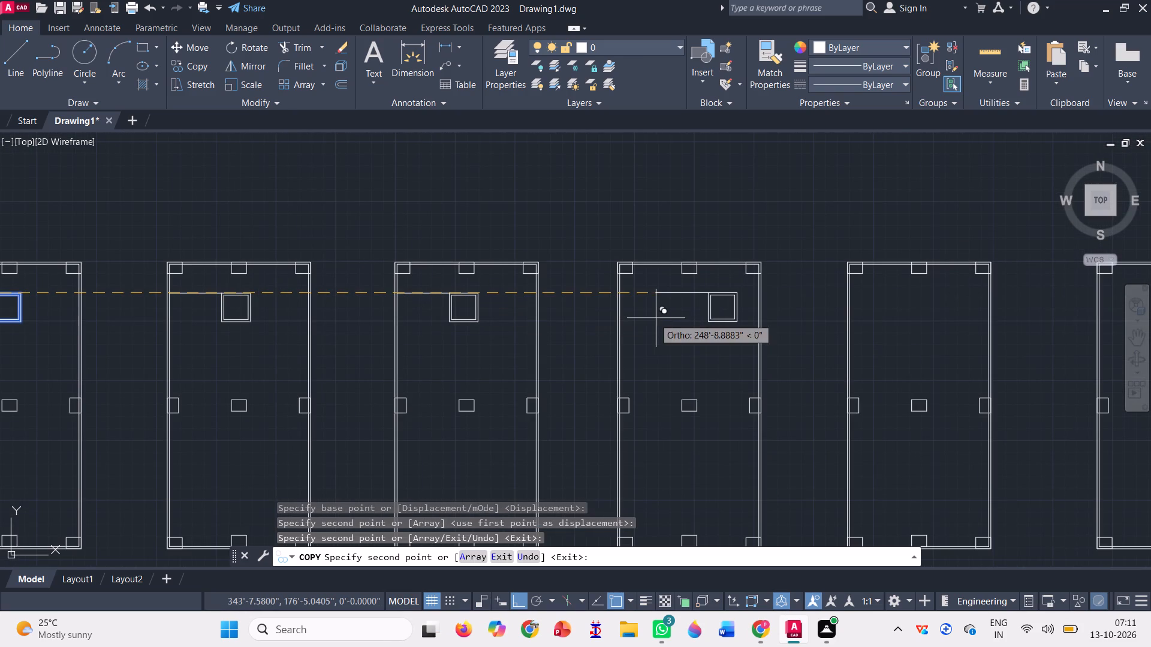
scroll(626, 301, "up", 4)
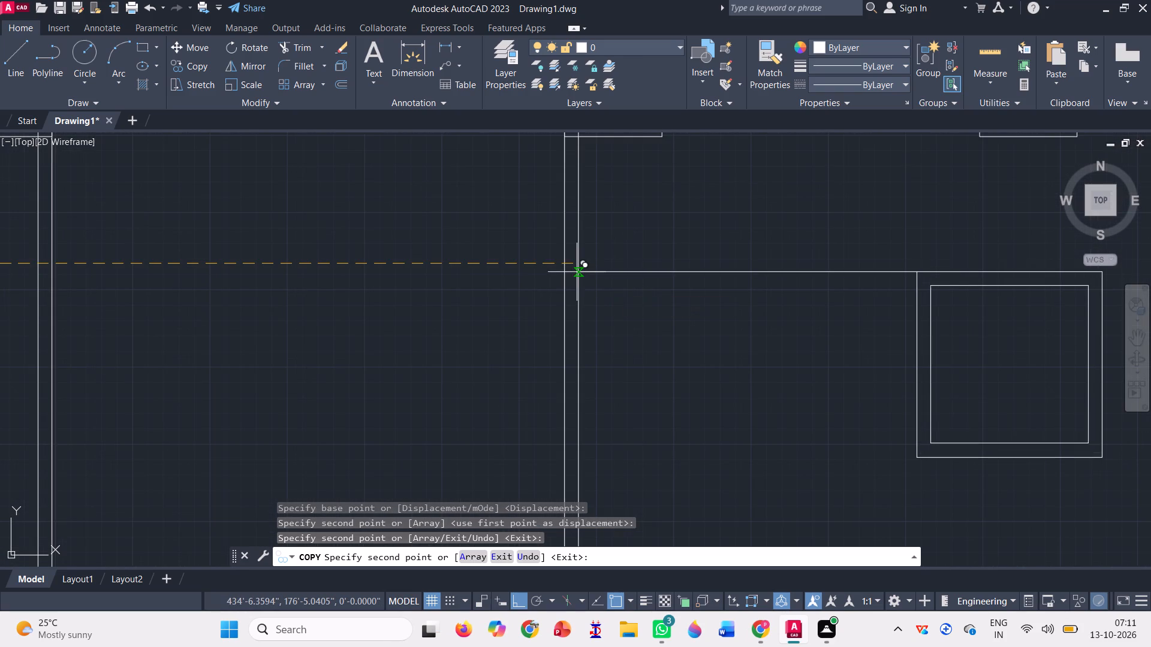
left_click(578, 263)
Place copies of the double square and line at the inner left wall faces of the sixth and seventh plans.
scroll(435, 280, "down", 3)
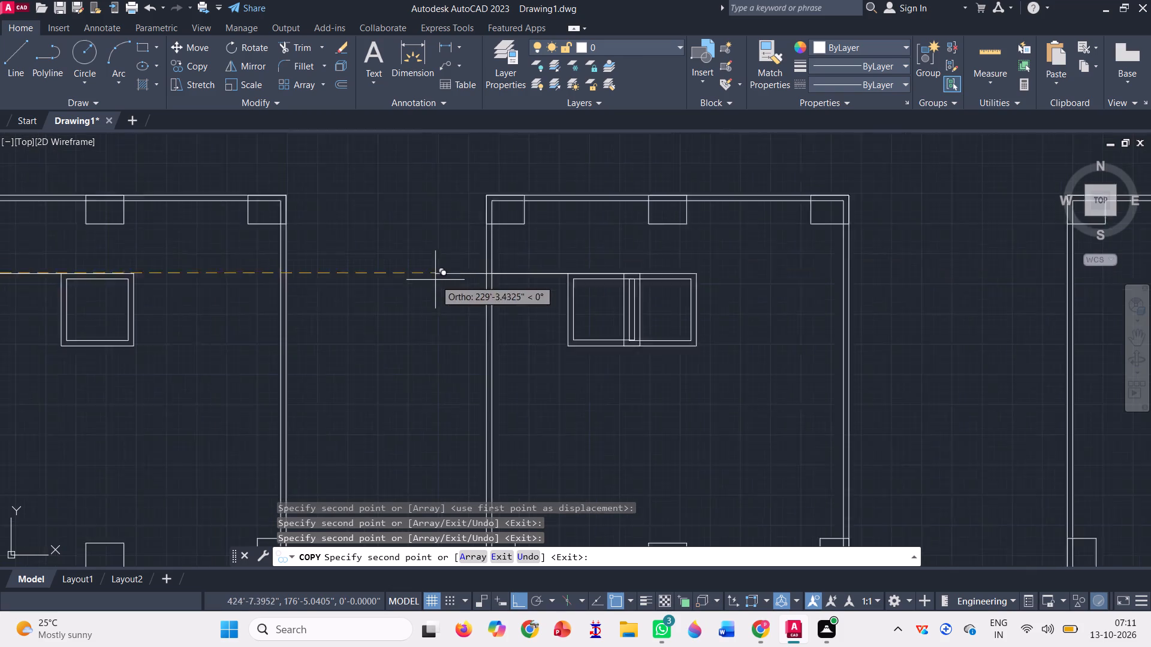
scroll(359, 273, "down", 2)
scroll(550, 279, "up", 3)
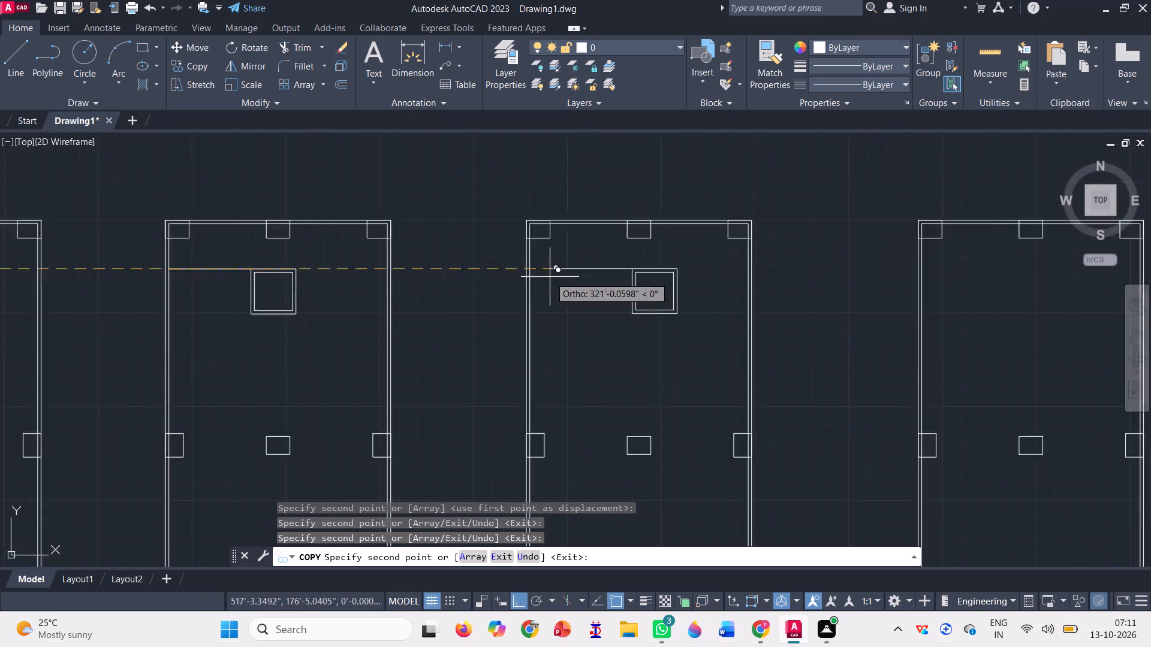
scroll(548, 271, "up", 2)
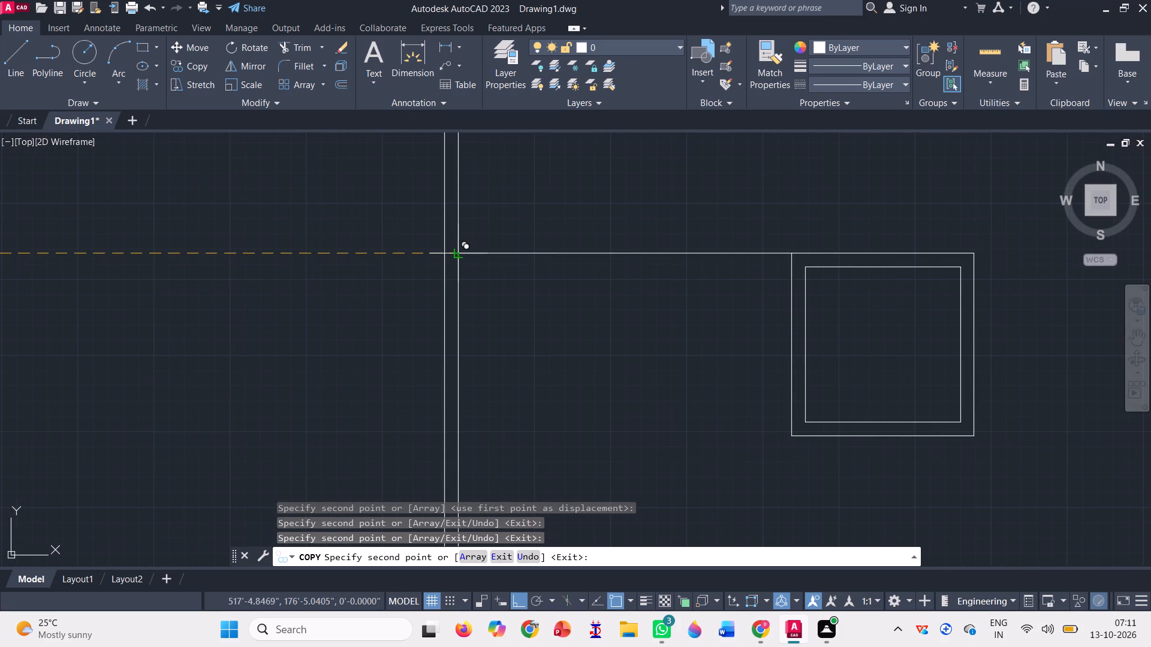
left_click(459, 252)
scroll(308, 285, "down", 4)
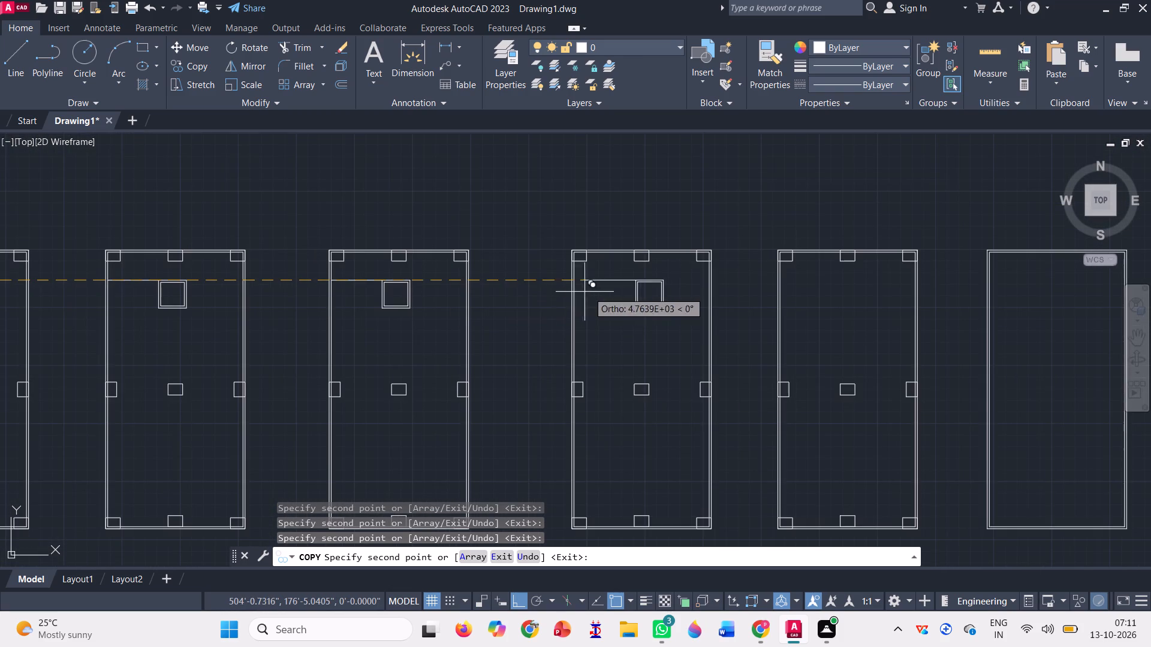
scroll(540, 264, "up", 2)
scroll(634, 296, "up", 3)
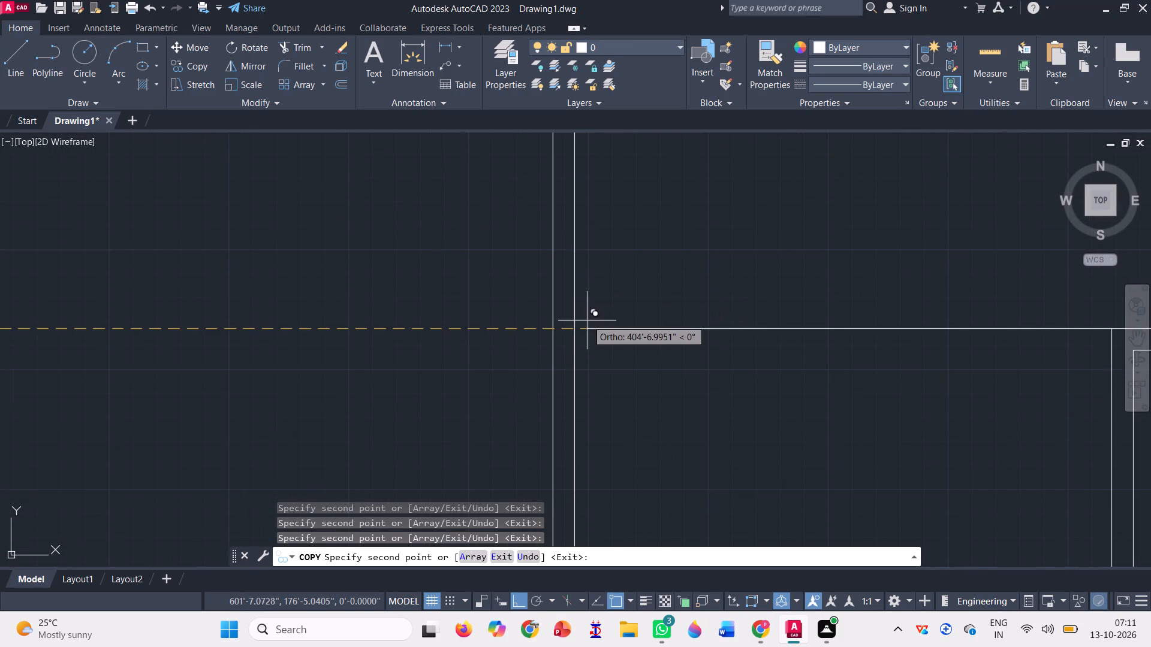
left_click(573, 331)
Place the final copies of the double square and line at the inner left wall faces of the eighth plan and the column-free ninth plan.
scroll(406, 306, "down", 3)
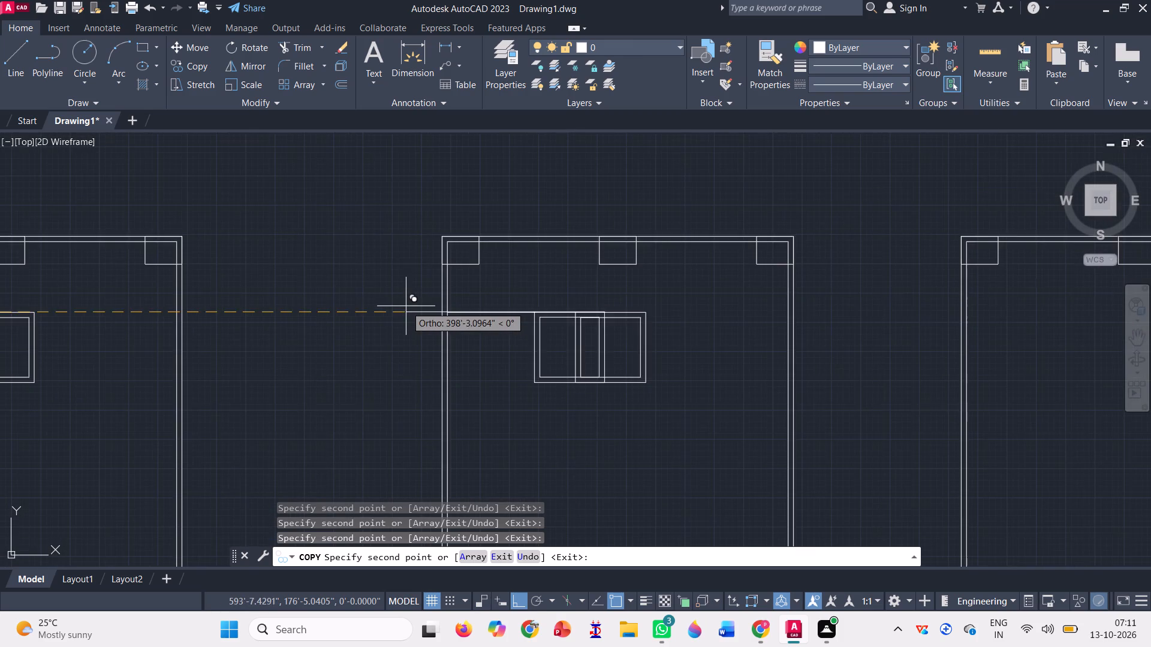
scroll(406, 306, "down", 2)
scroll(614, 316, "up", 2)
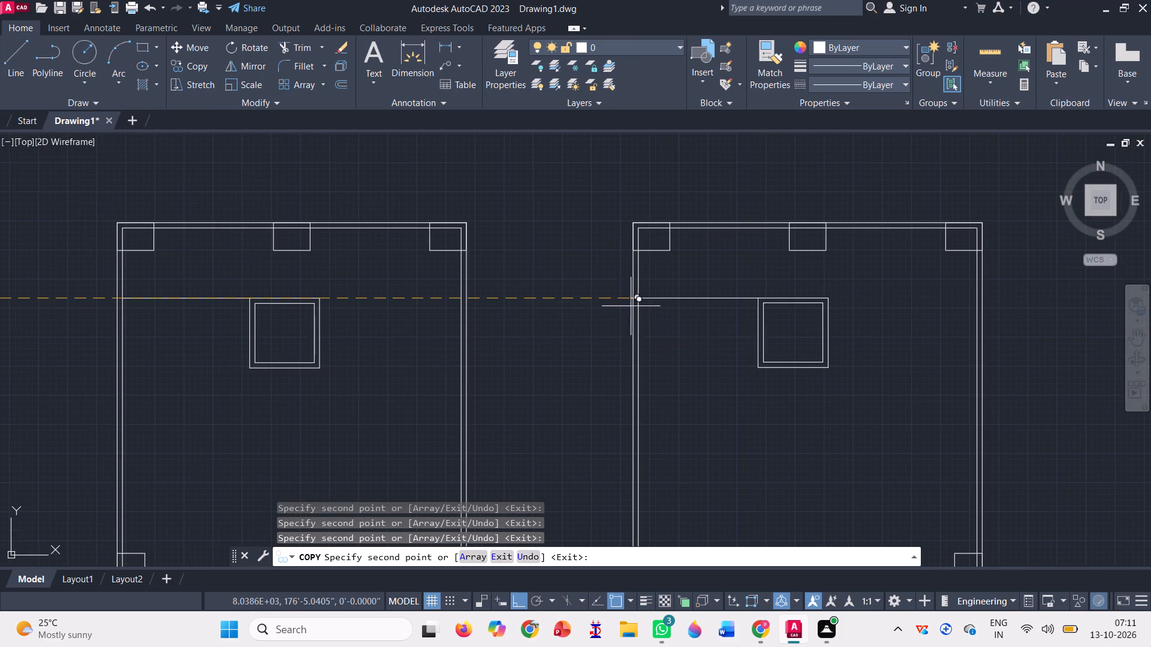
scroll(643, 297, "up", 2)
left_click(625, 295)
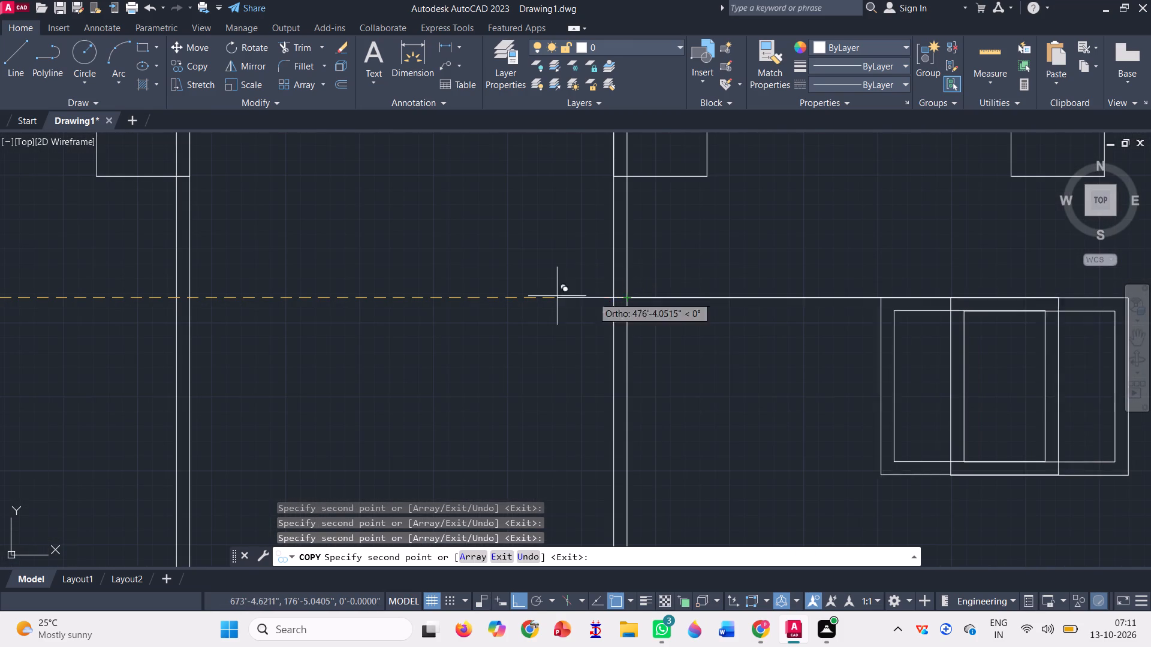
scroll(391, 280, "down", 2)
scroll(335, 277, "down", 2)
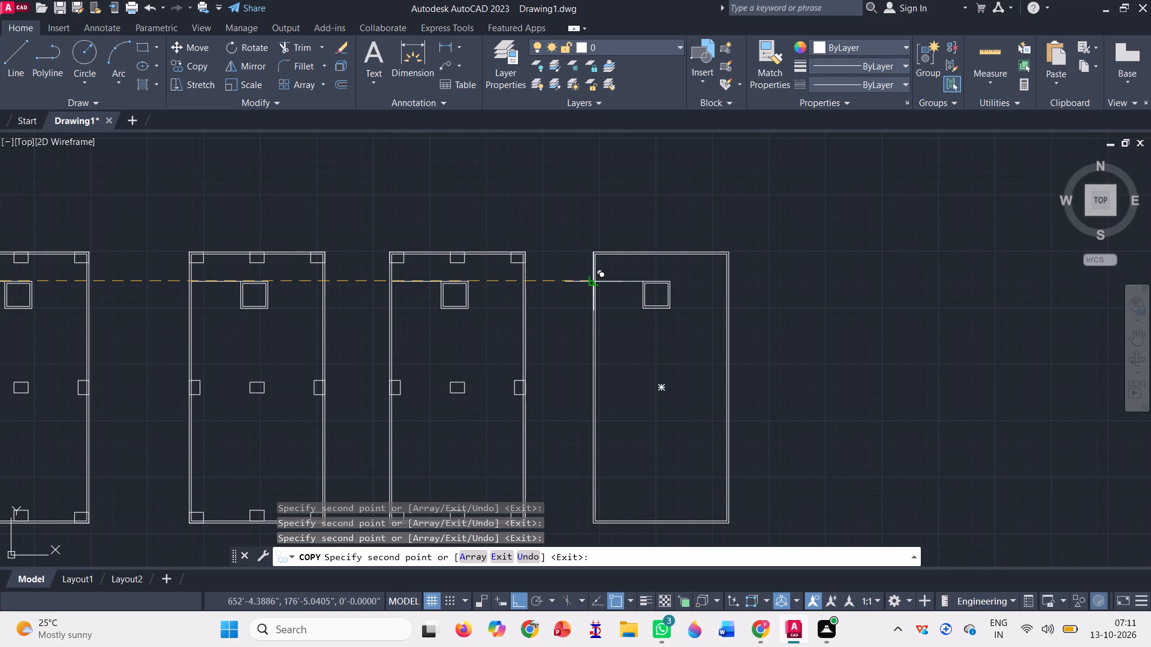
scroll(593, 283, "up", 3)
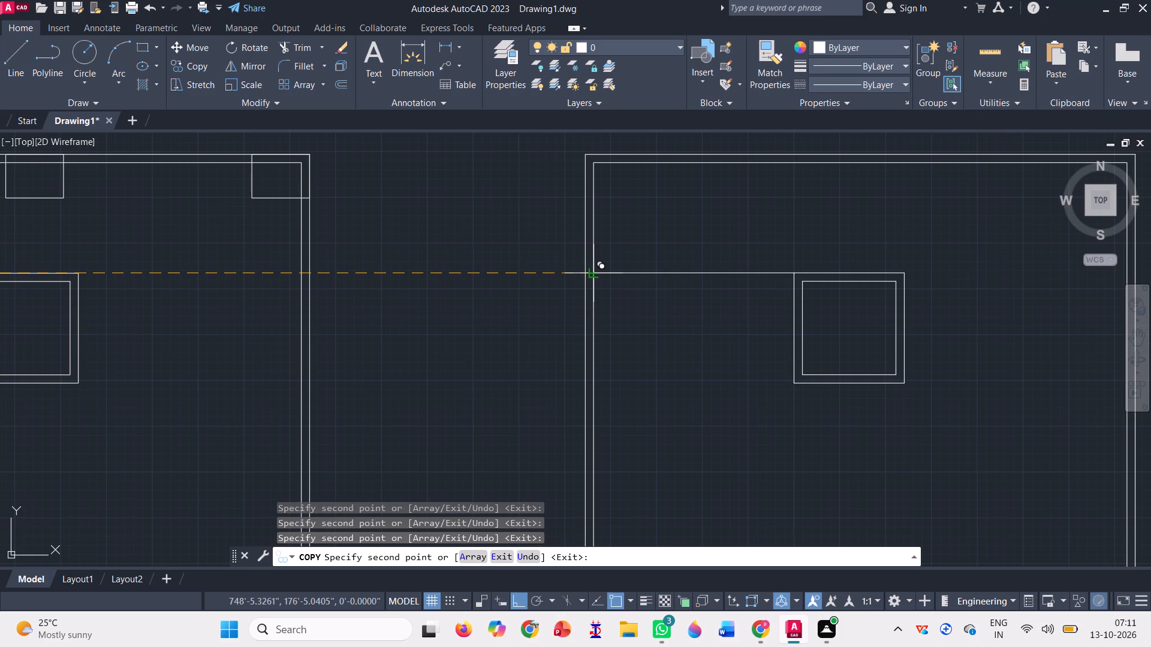
left_click(593, 275)
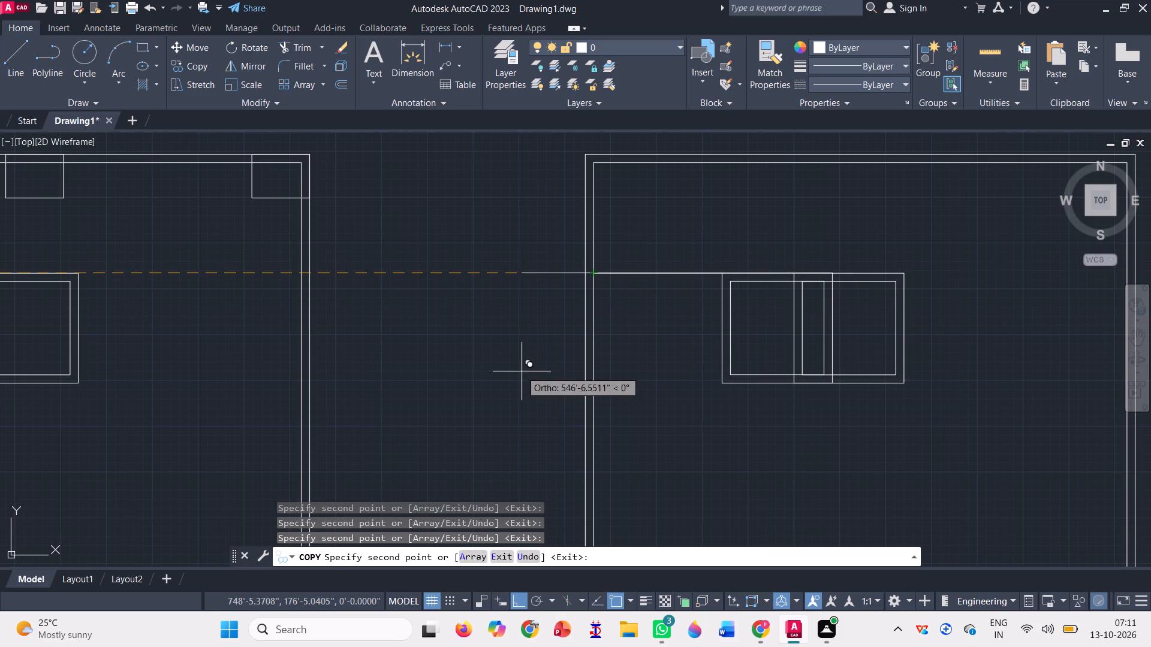
key("space")
scroll(697, 351, "down", 2)
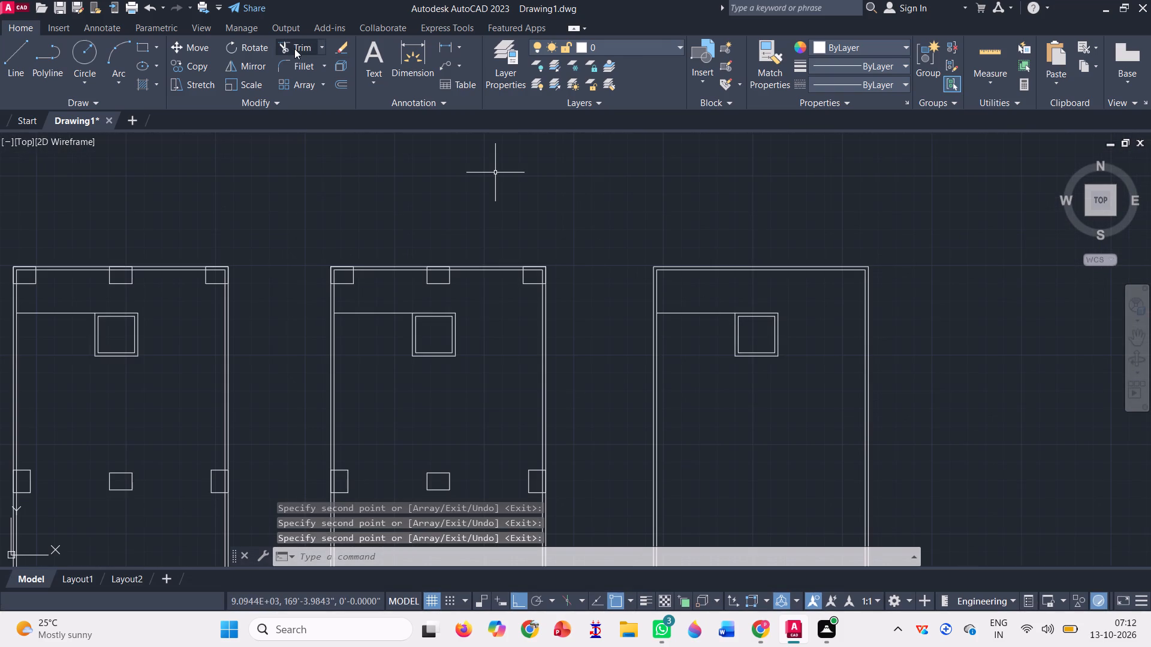
Trim away the horizontal reference lines between the inner left wall and the double square in the ninth, eighth, seventh and sixth plans.
left_click(294, 47)
left_click(689, 315)
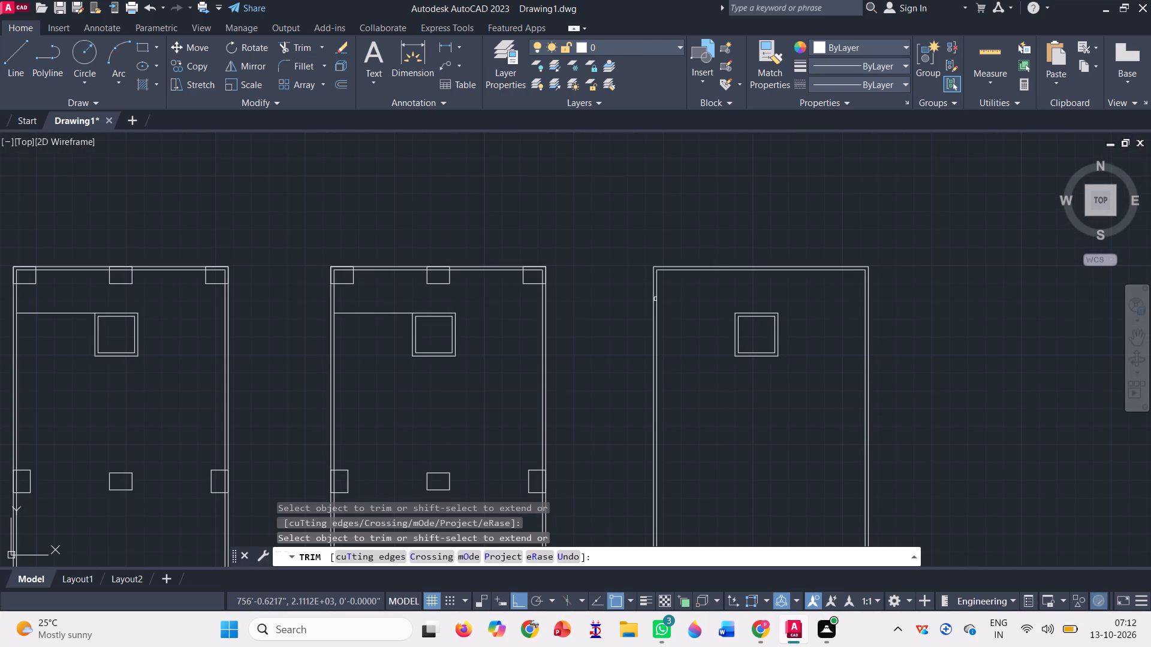
left_click(360, 324)
left_click(373, 304)
scroll(579, 415, "down", 2)
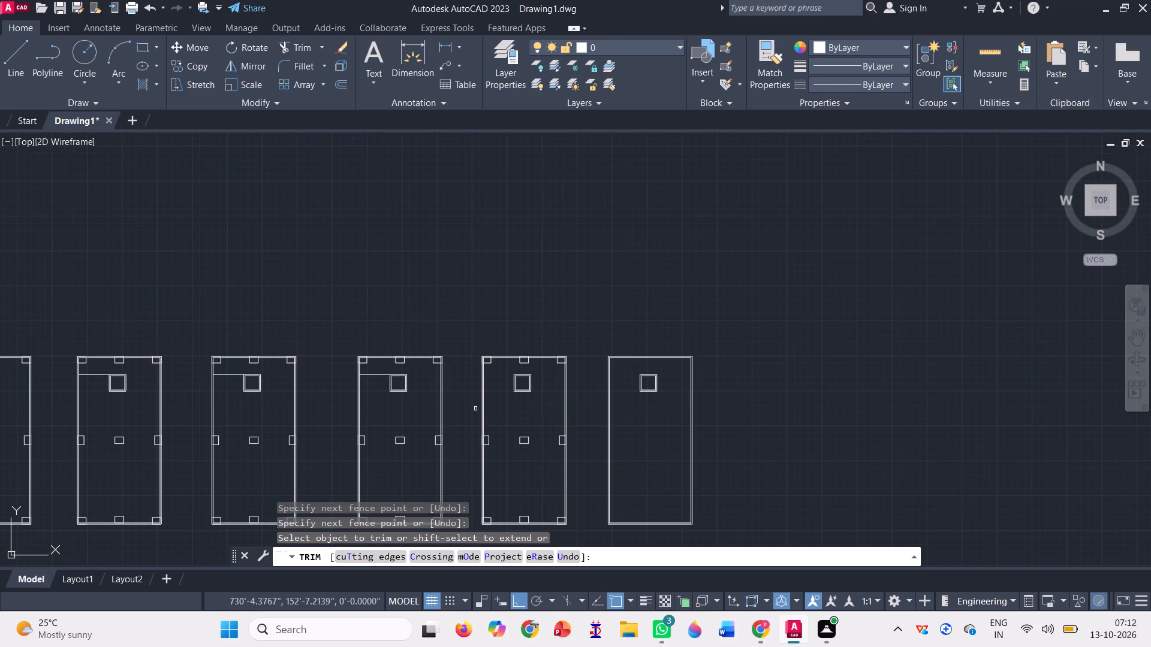
scroll(361, 394, "up", 3)
left_click(433, 282)
left_click(405, 368)
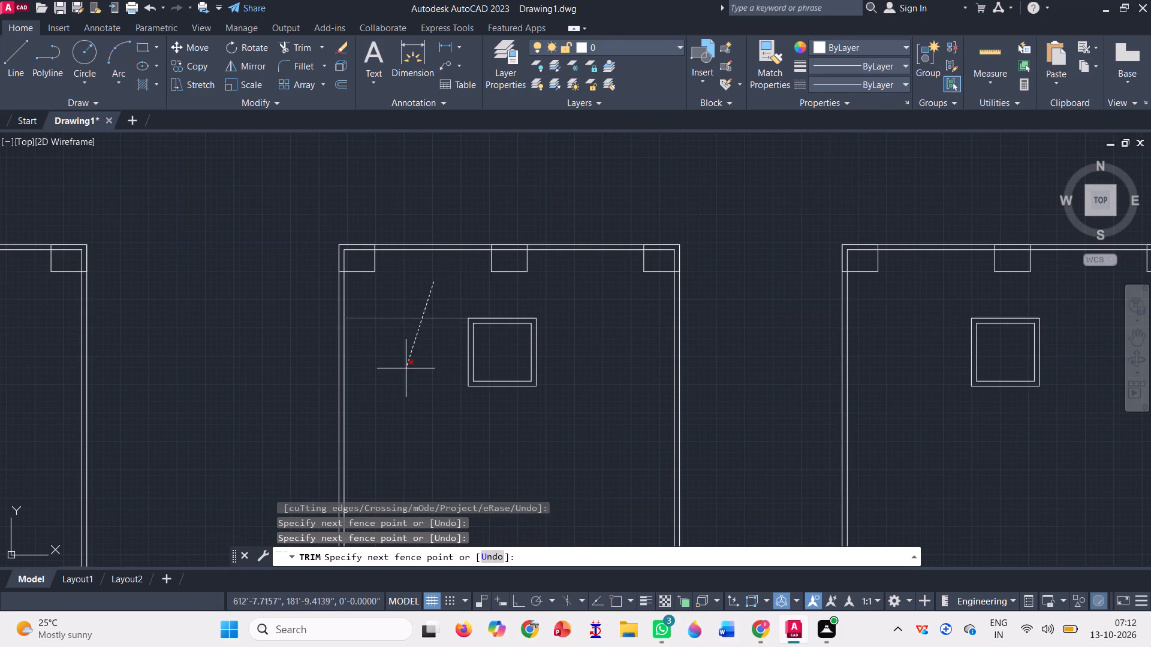
scroll(678, 375, "down", 3)
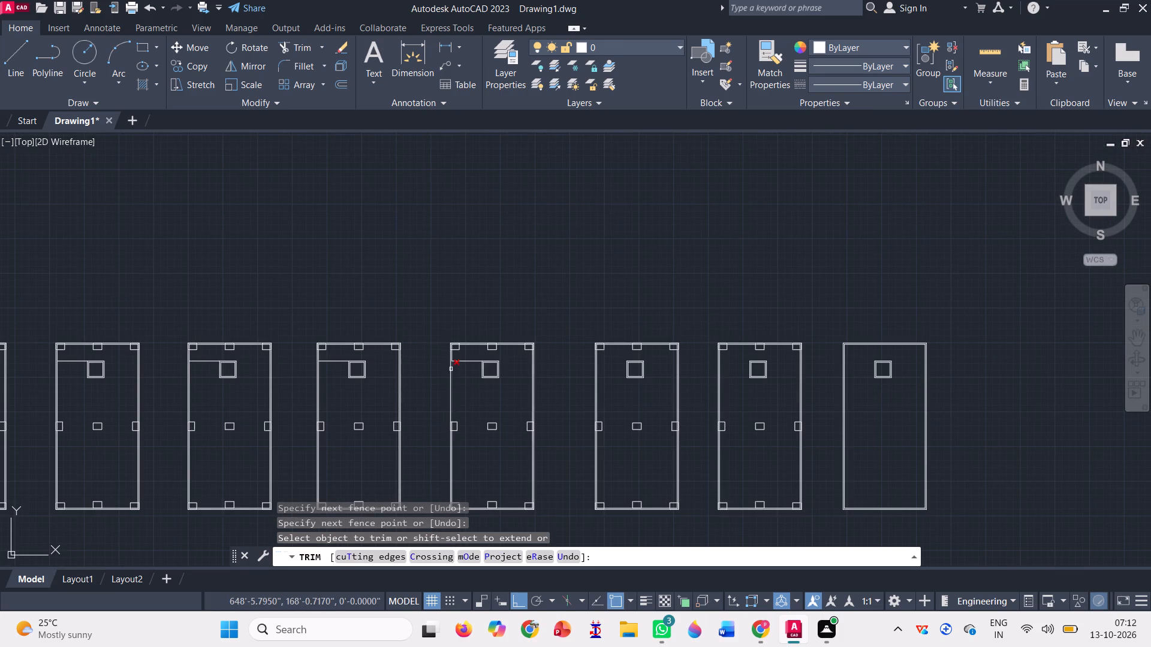
left_click(458, 369)
left_click(470, 358)
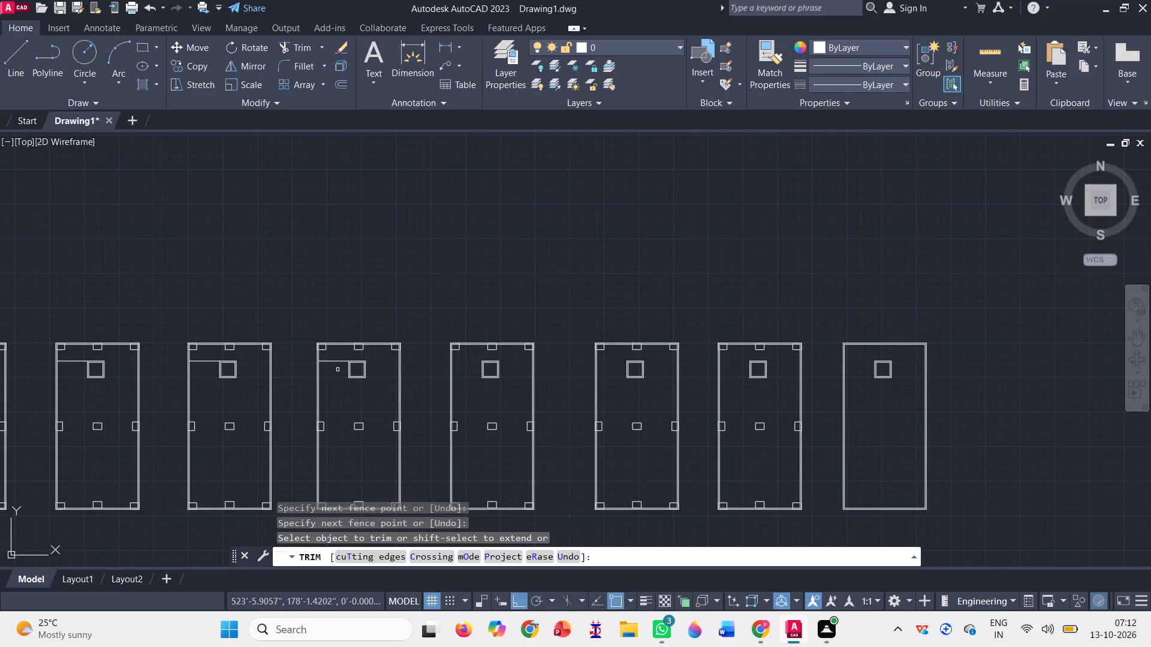
Trim away the remaining horizontal reference lines beside the double square in the fifth, fourth, second and third plans.
left_click(338, 365)
left_click(340, 355)
left_click(200, 373)
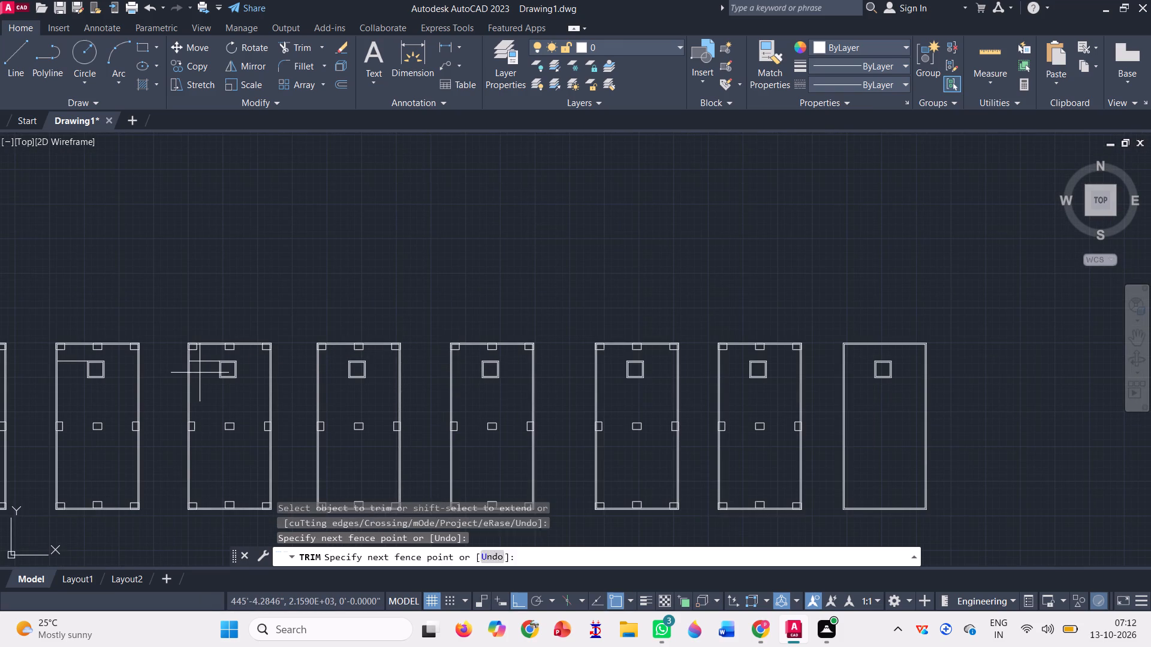
left_click(212, 357)
scroll(391, 371, "down", 2)
scroll(176, 376, "up", 3)
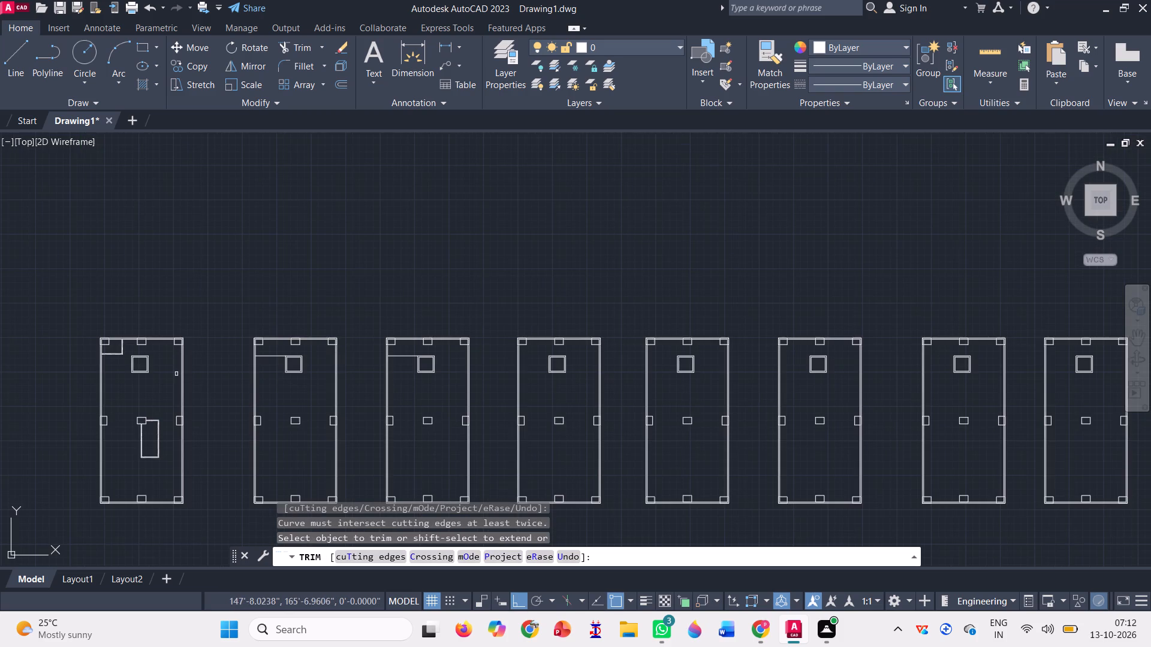
scroll(255, 355, "up", 2)
left_click(281, 344)
left_click(289, 392)
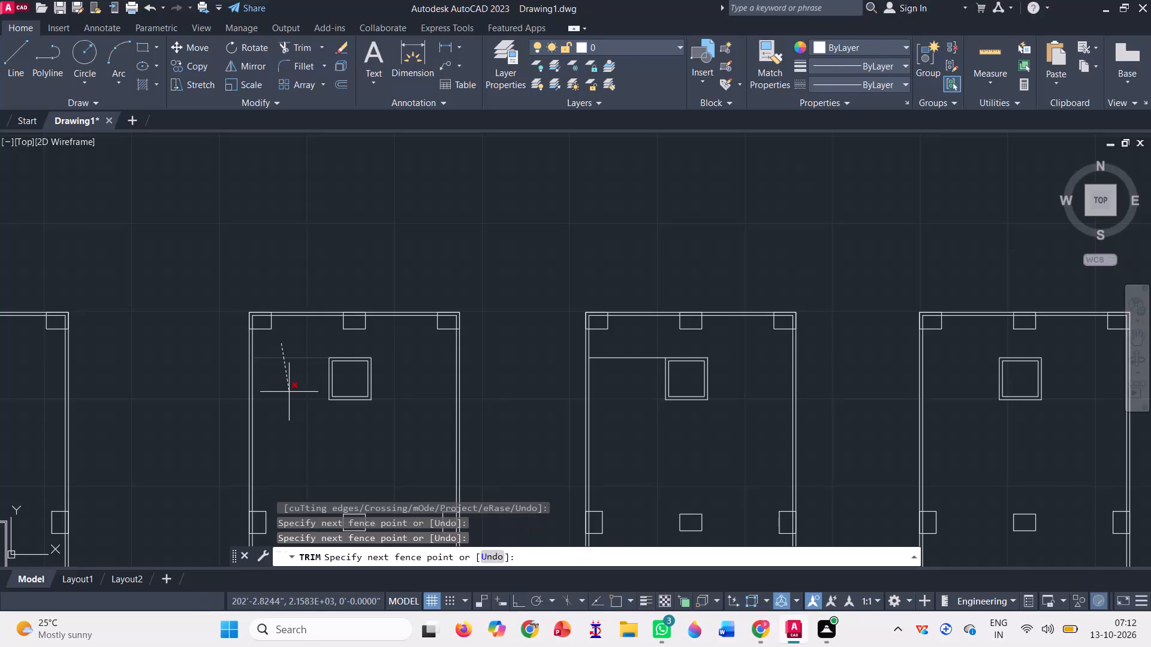
left_click(629, 344)
left_click(604, 401)
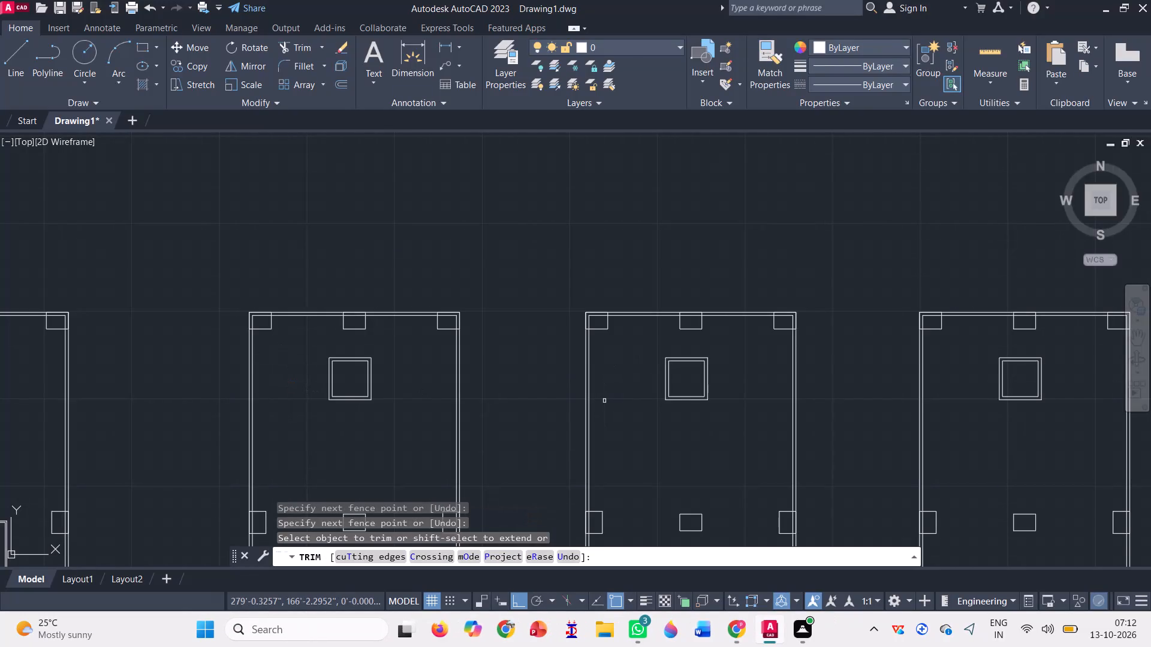
scroll(456, 311, "down", 1)
scroll(514, 270, "down", 1)
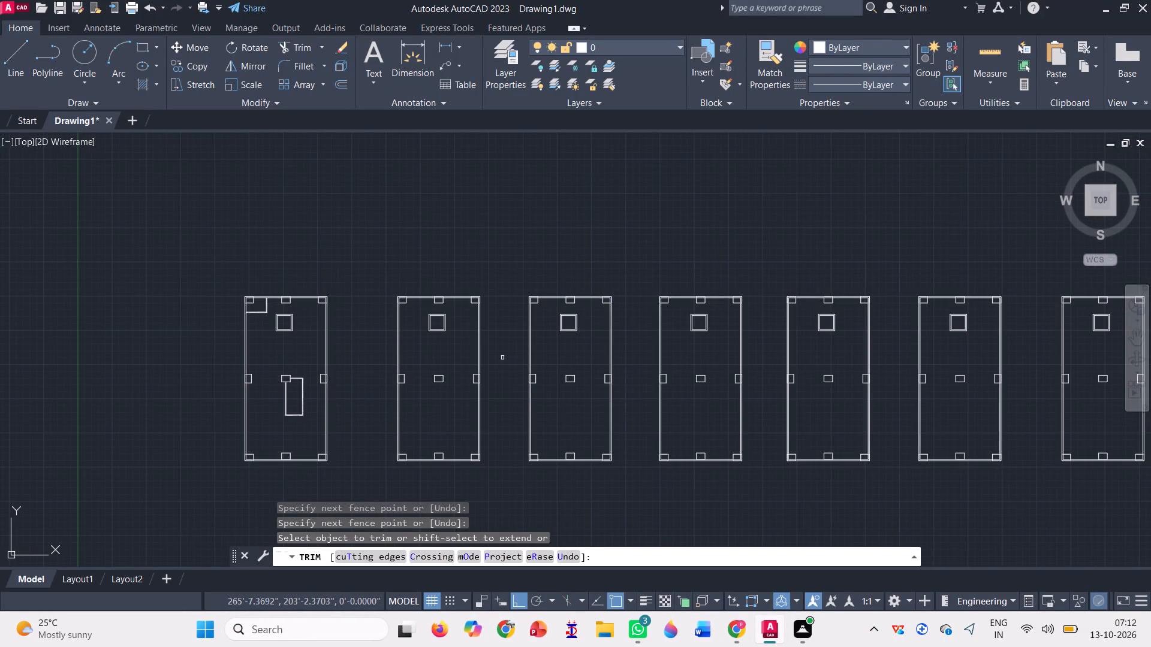
key("Escape")
Erase the central column from each of the second through eighth plans, keeping it in the first plan.
scroll(451, 467, "up", 1)
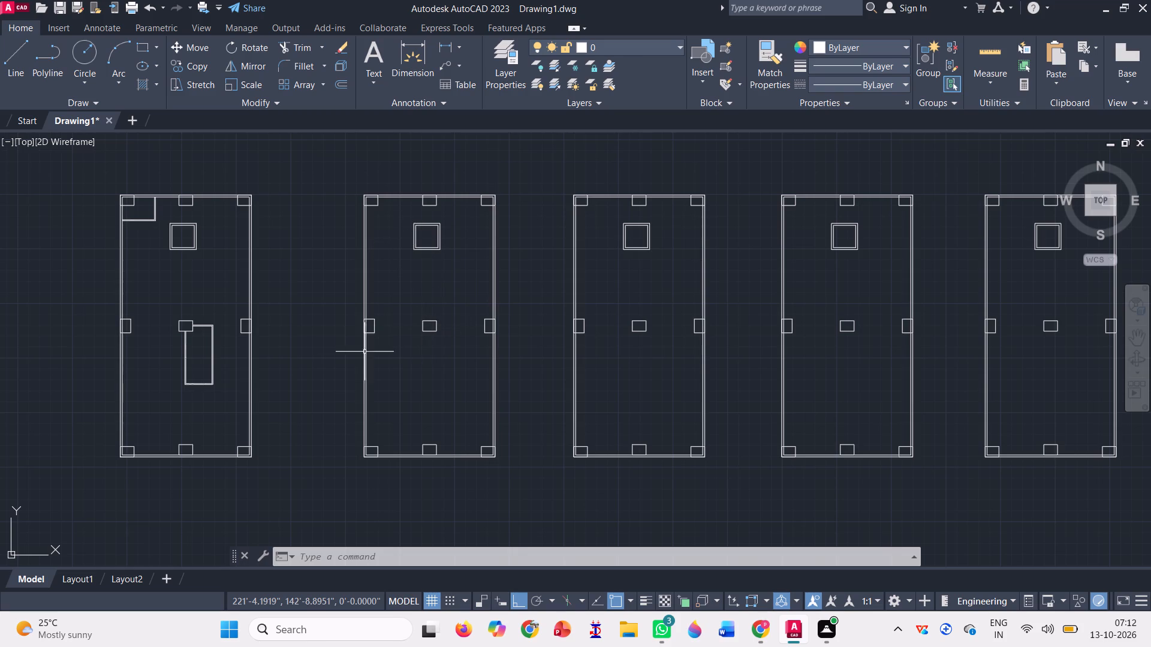
scroll(269, 380, "down", 1)
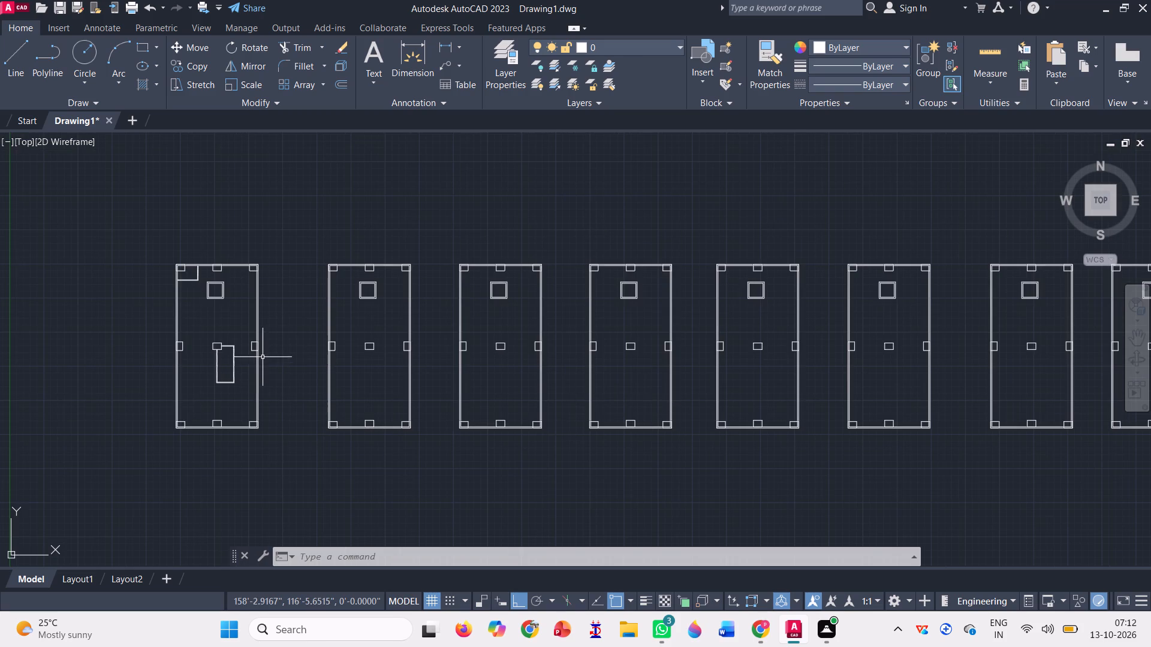
scroll(132, 337, "down", 1)
scroll(344, 389, "up", 1)
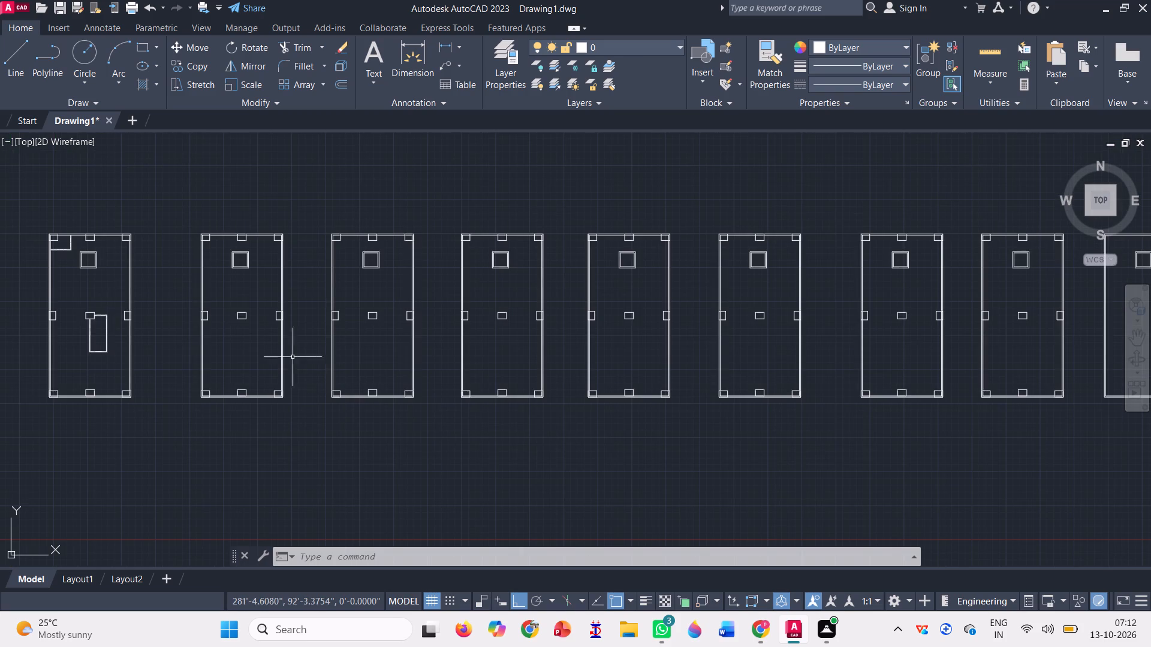
left_click(243, 319)
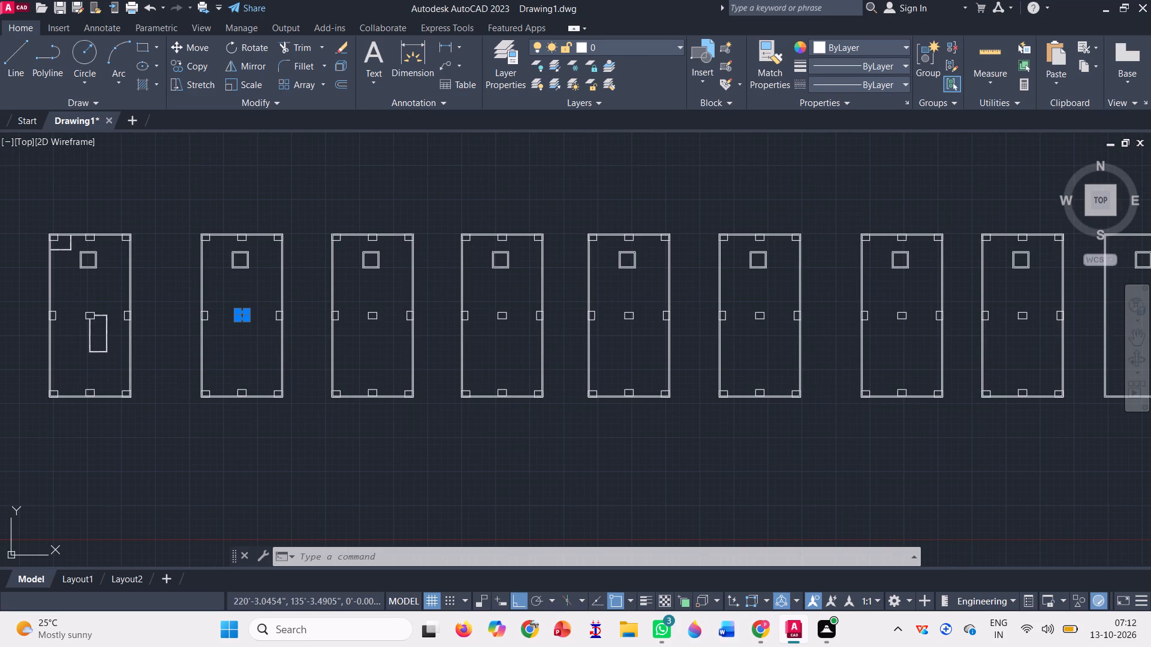
left_click(377, 321)
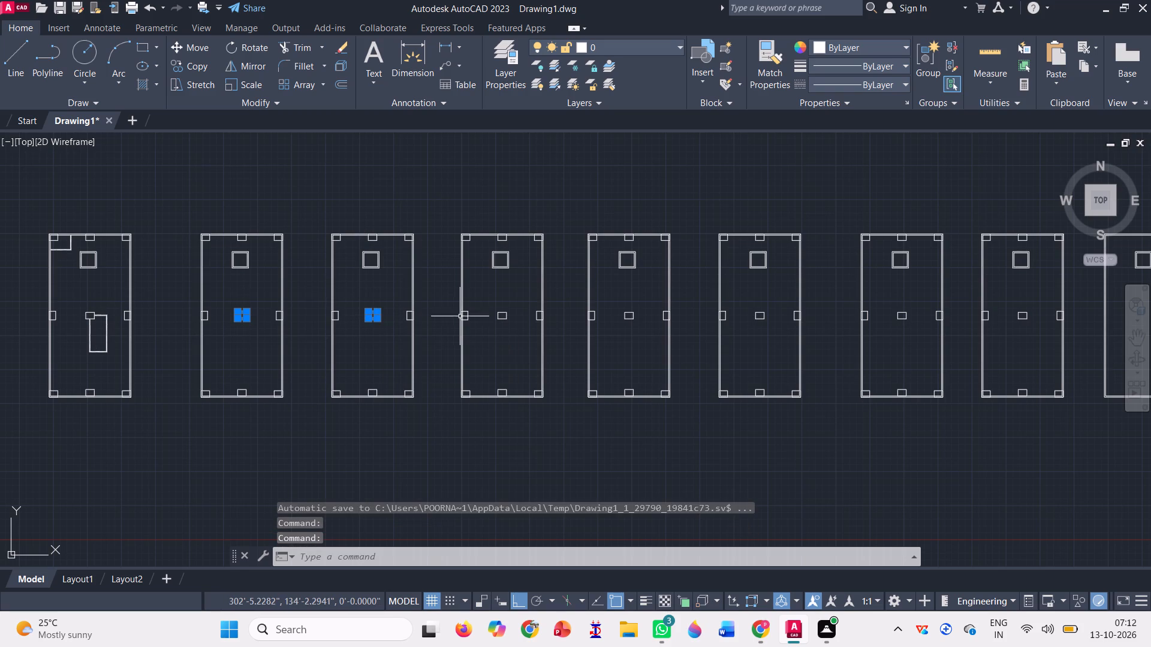
left_click(502, 316)
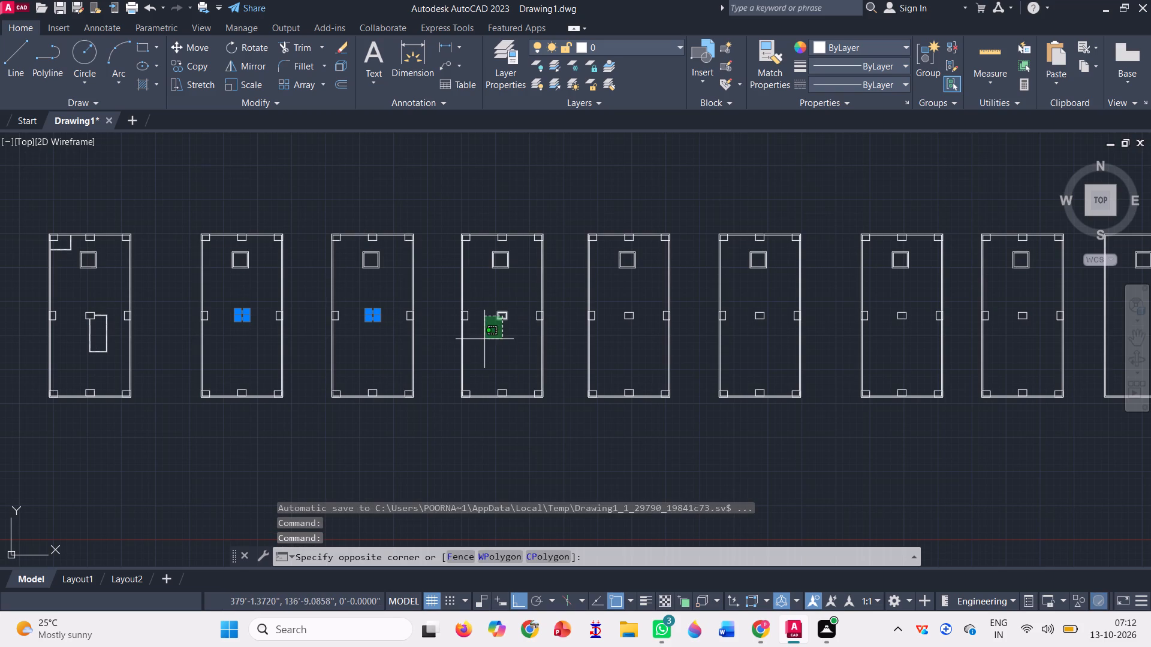
left_click(484, 339)
left_click(631, 315)
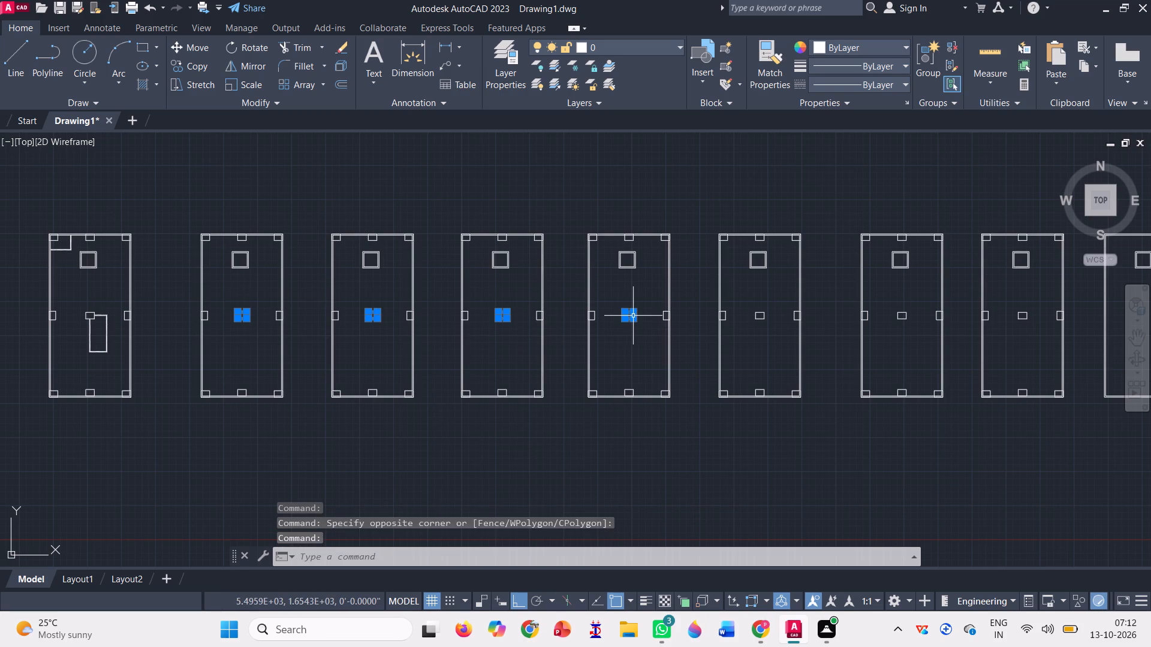
left_click(761, 325)
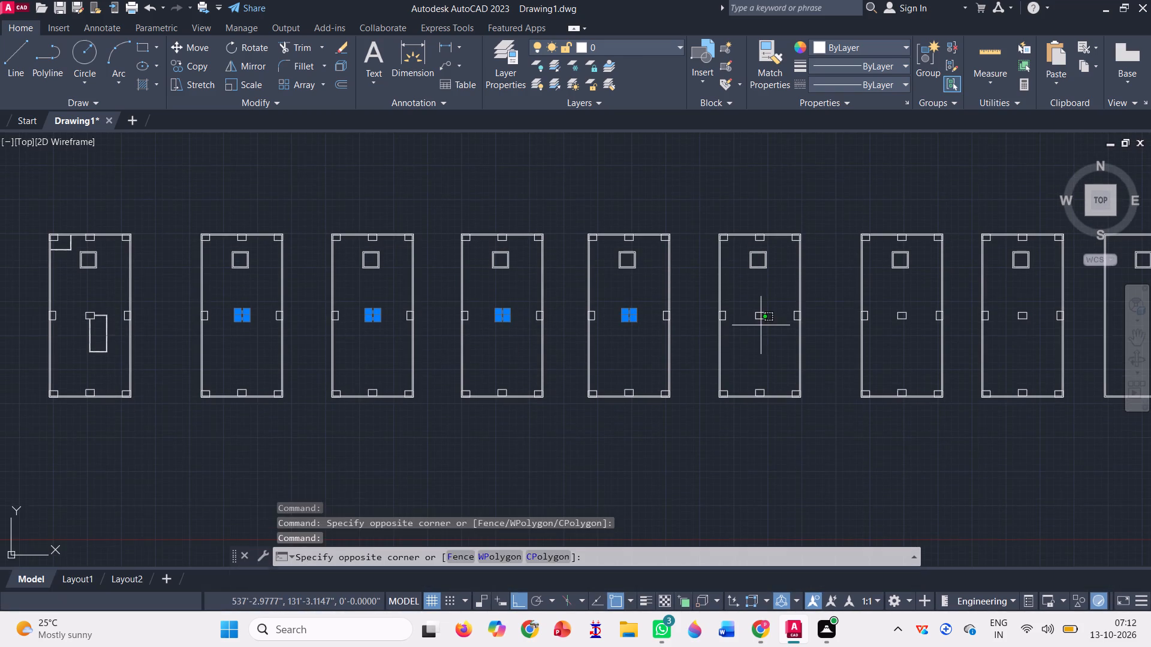
left_click(760, 308)
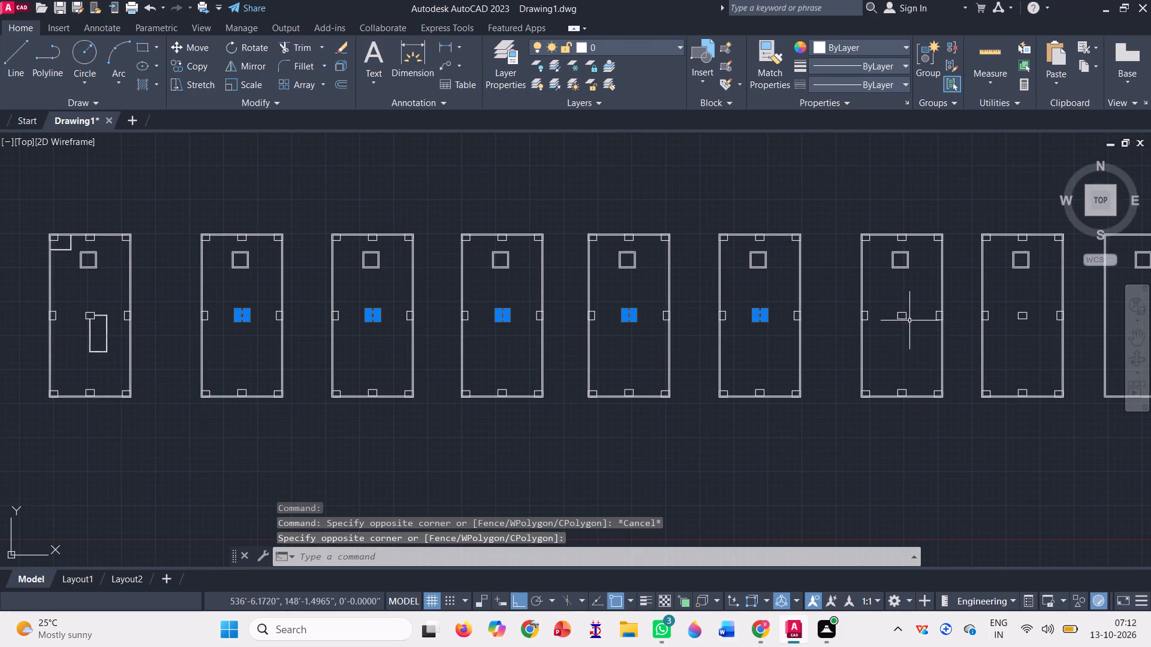
left_click(905, 315)
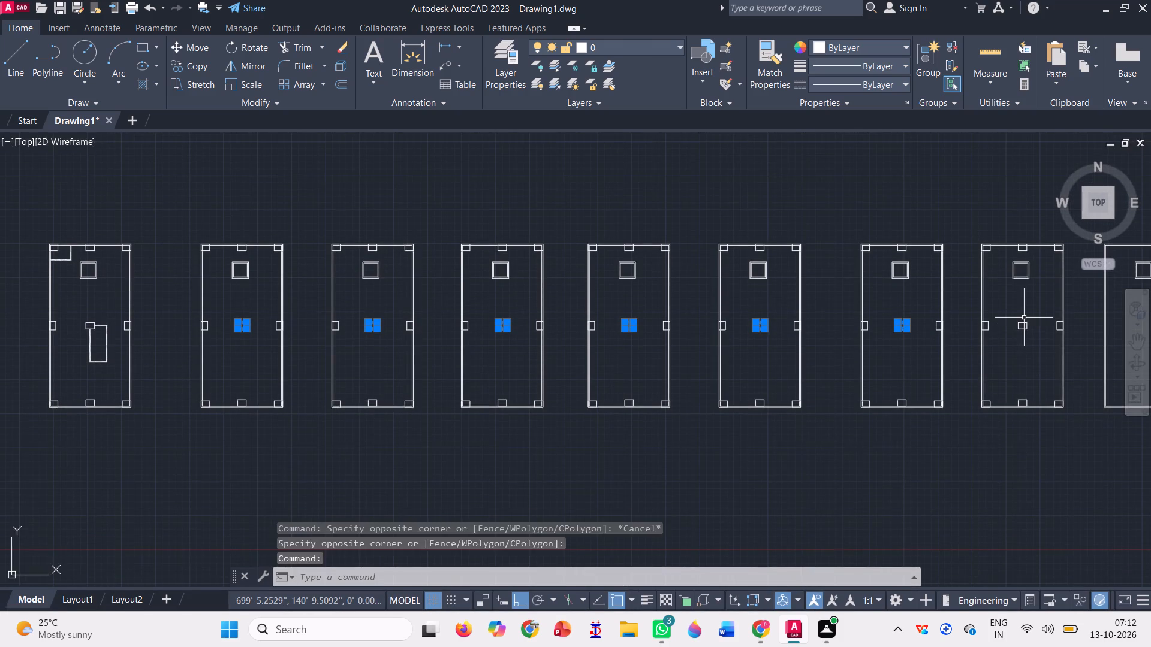
left_click(1022, 323)
left_click(1022, 301)
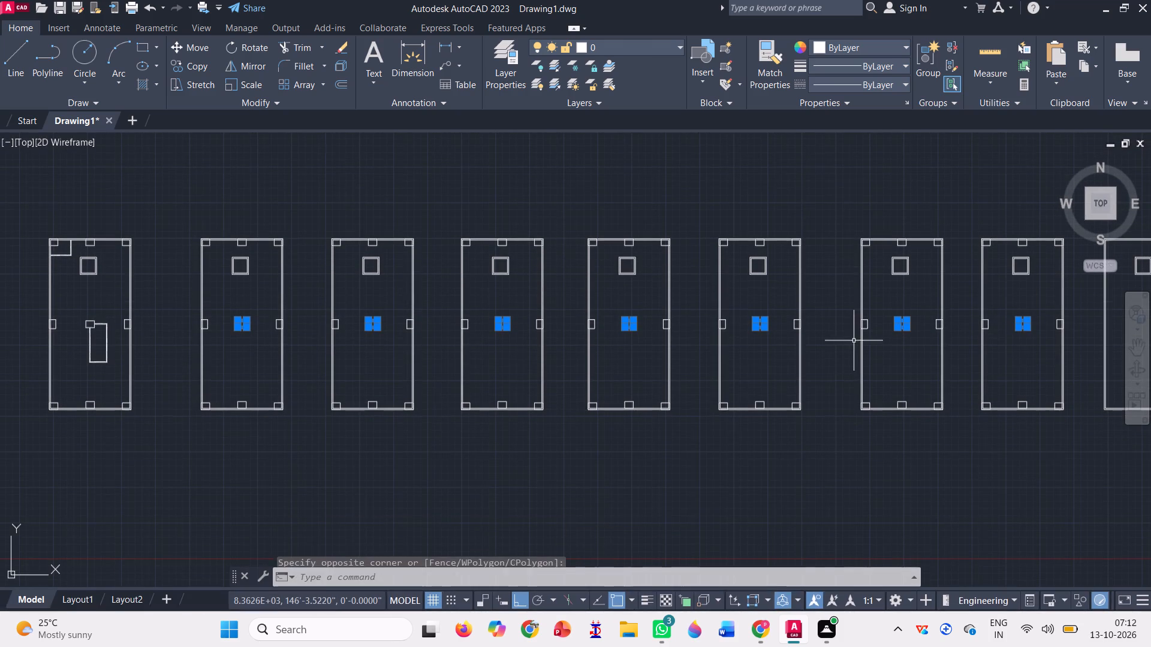
scroll(604, 347, "down", 1)
scroll(740, 347, "up", 1)
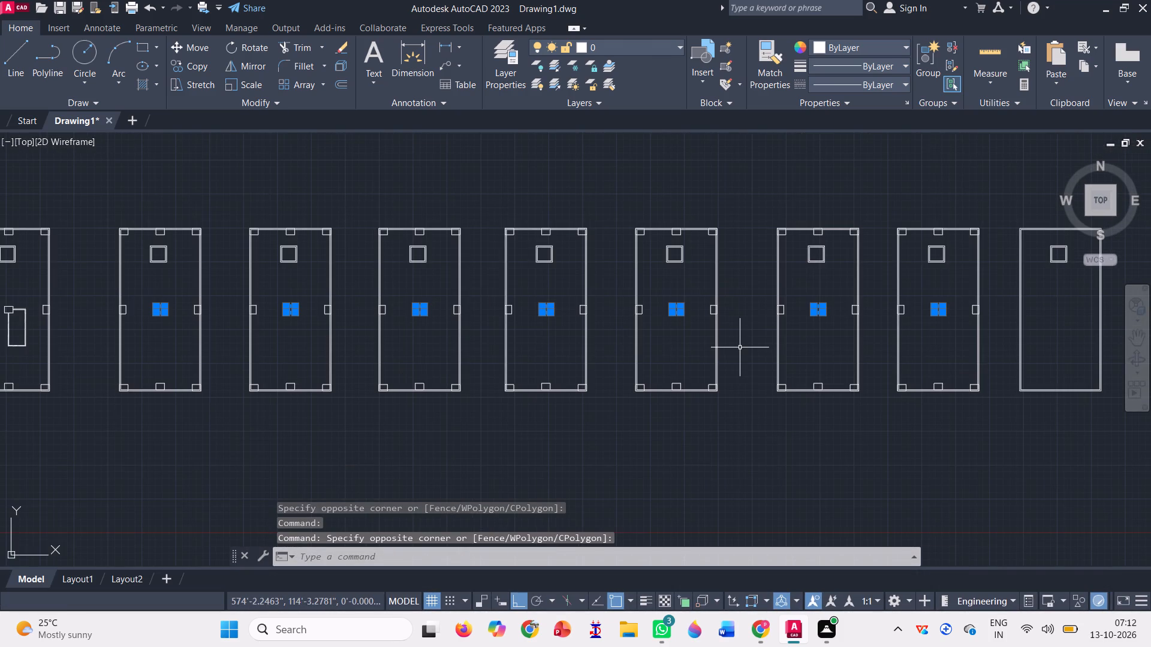
key("Delete")
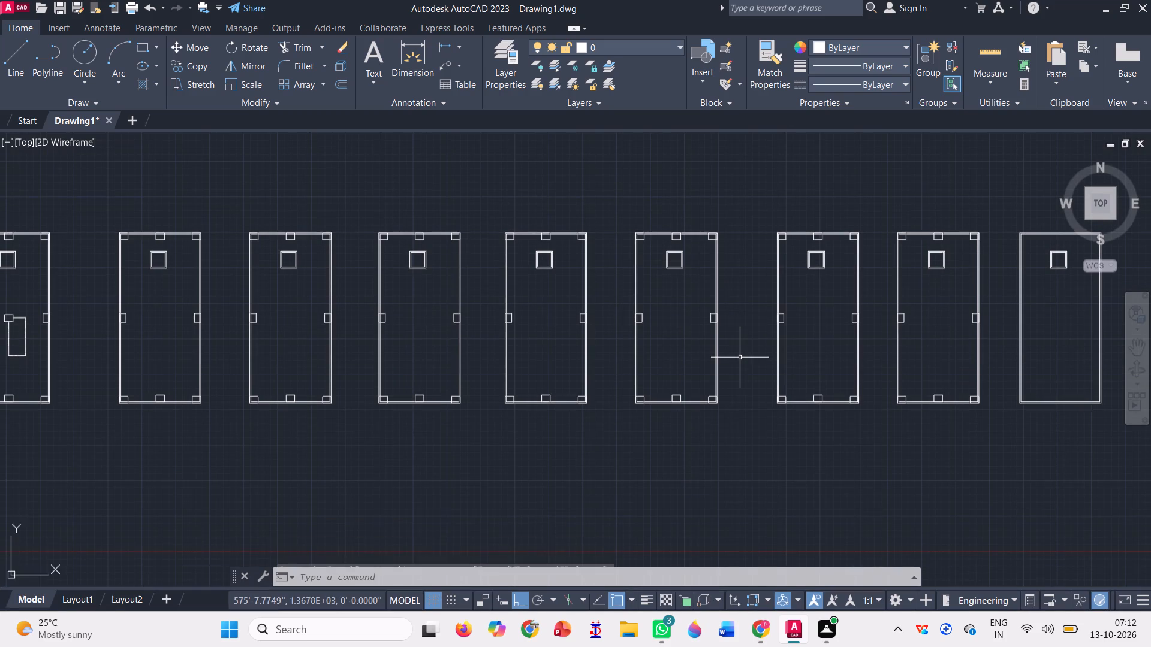
Draw a 12' line leftward from the midpoint of the outer square's left side in the second plan.
scroll(733, 414, "down", 1)
scroll(357, 393, "up", 2)
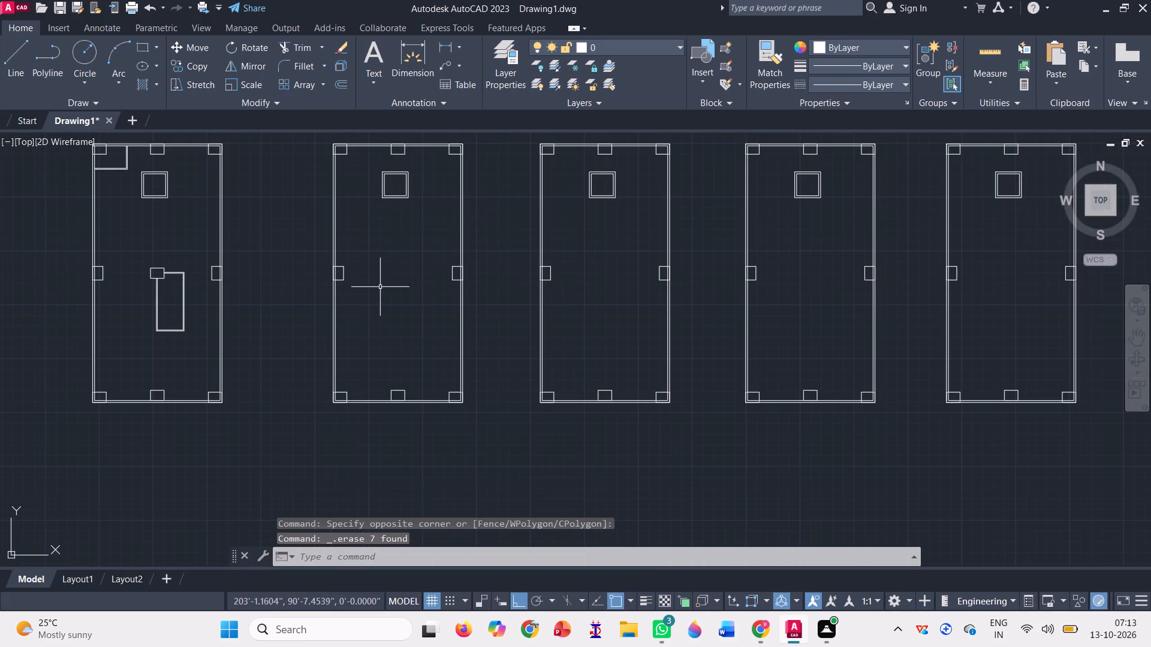
left_click(14, 59)
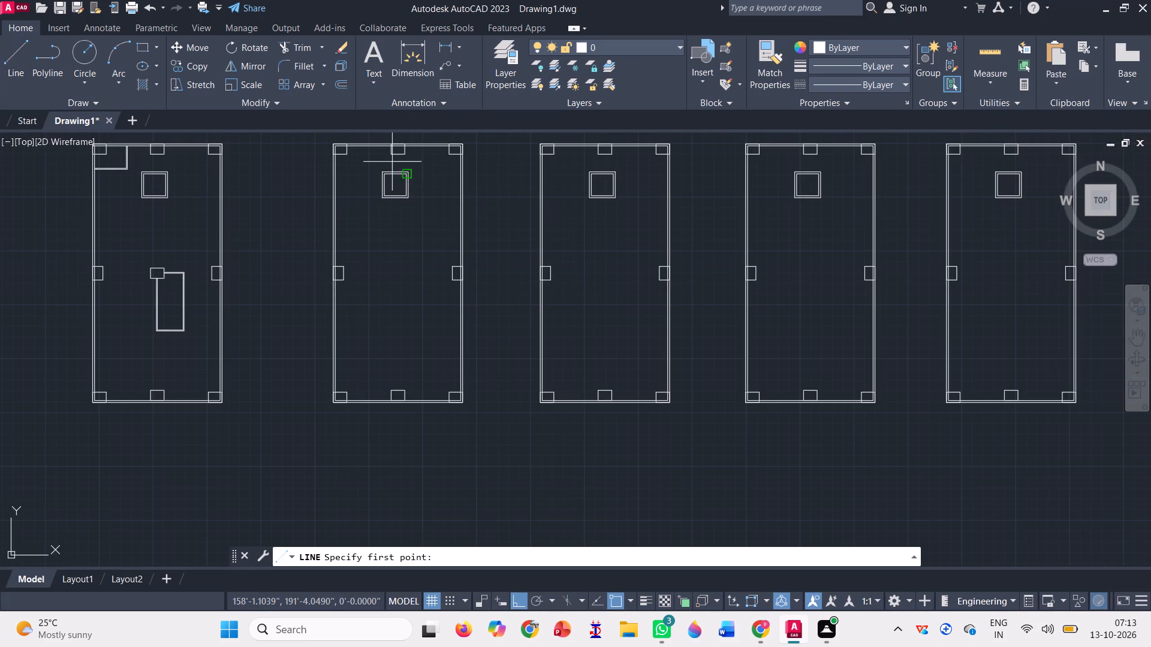
scroll(372, 147, "up", 1)
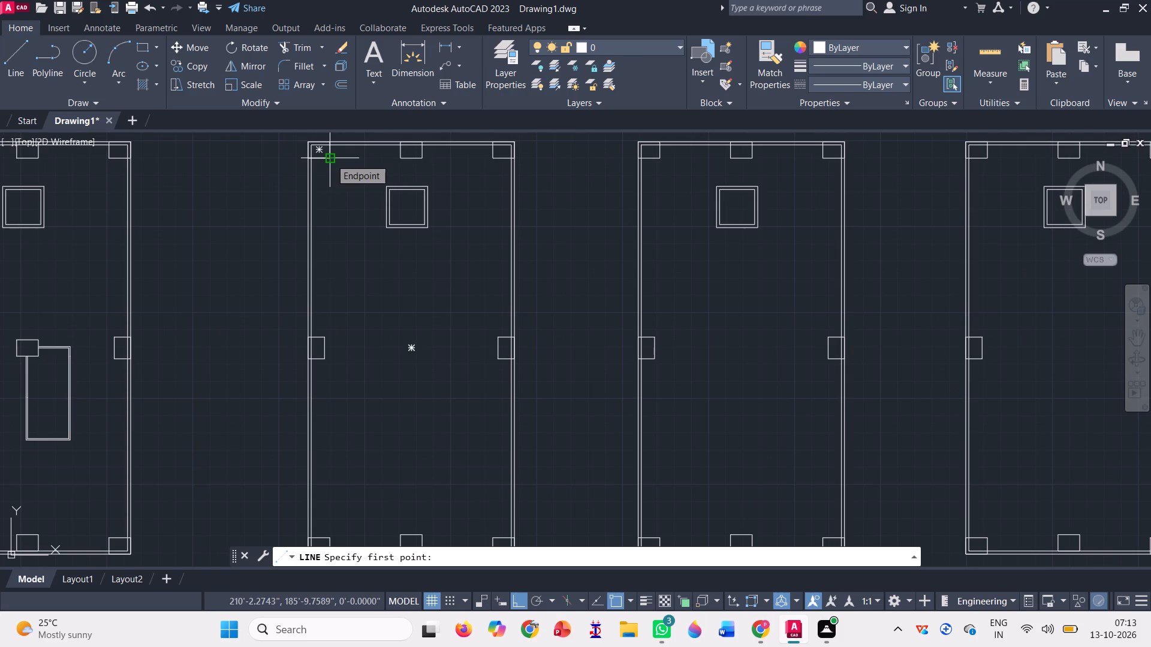
scroll(330, 159, "down", 1)
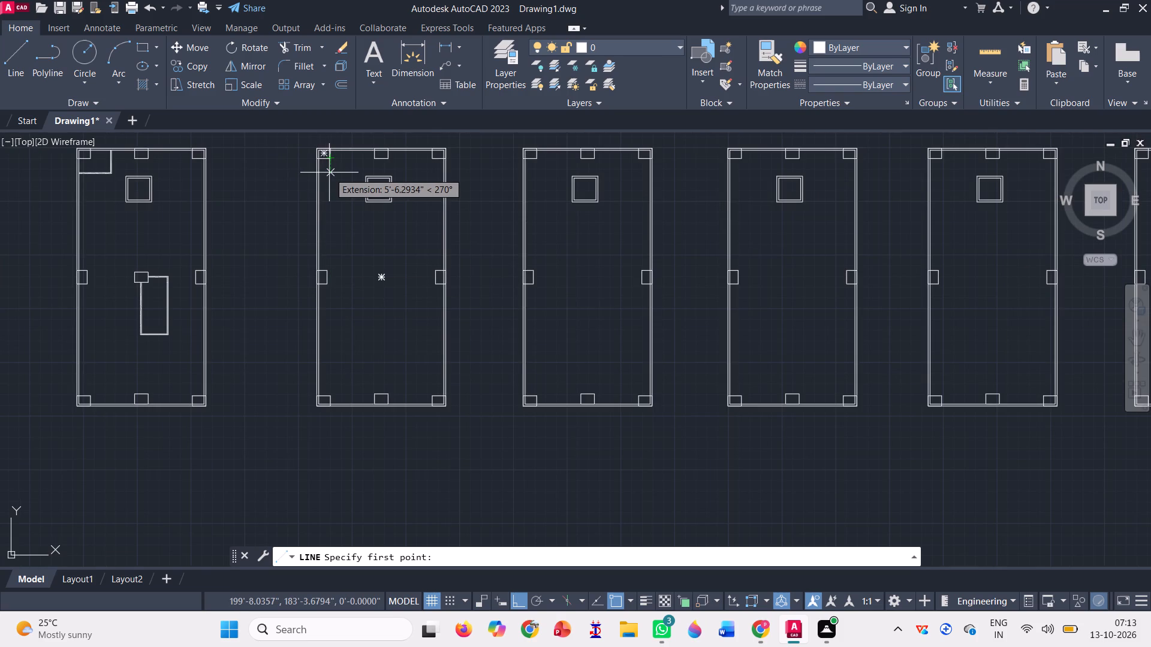
scroll(360, 189, "up", 2)
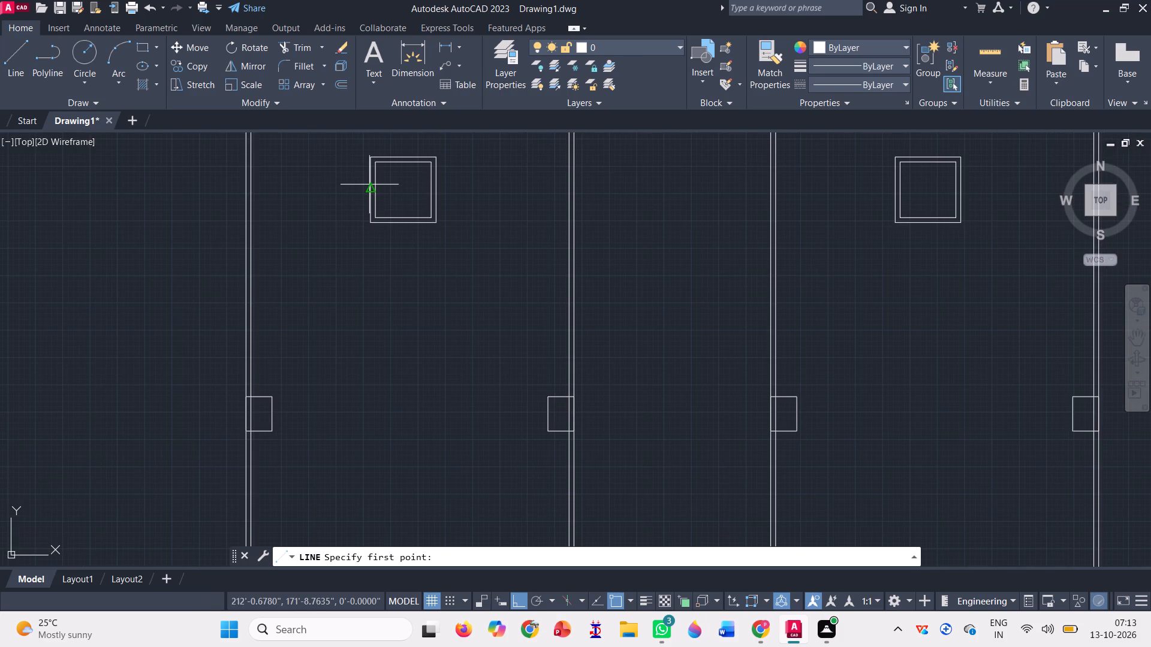
left_click(370, 186)
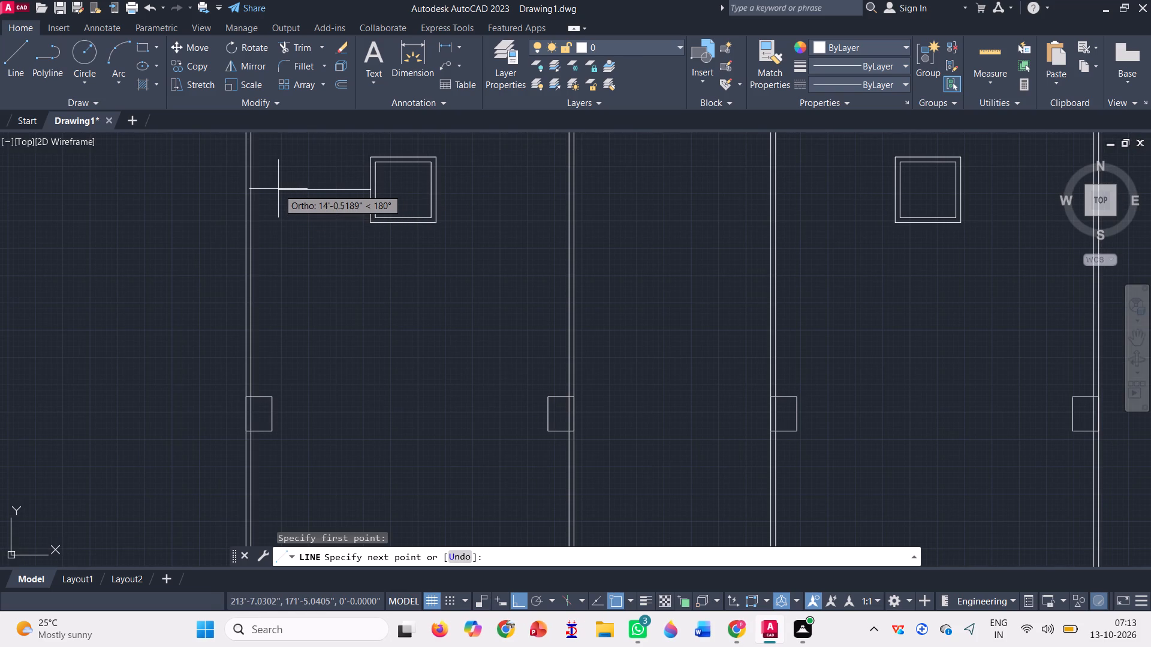
type("12'")
key("Return")
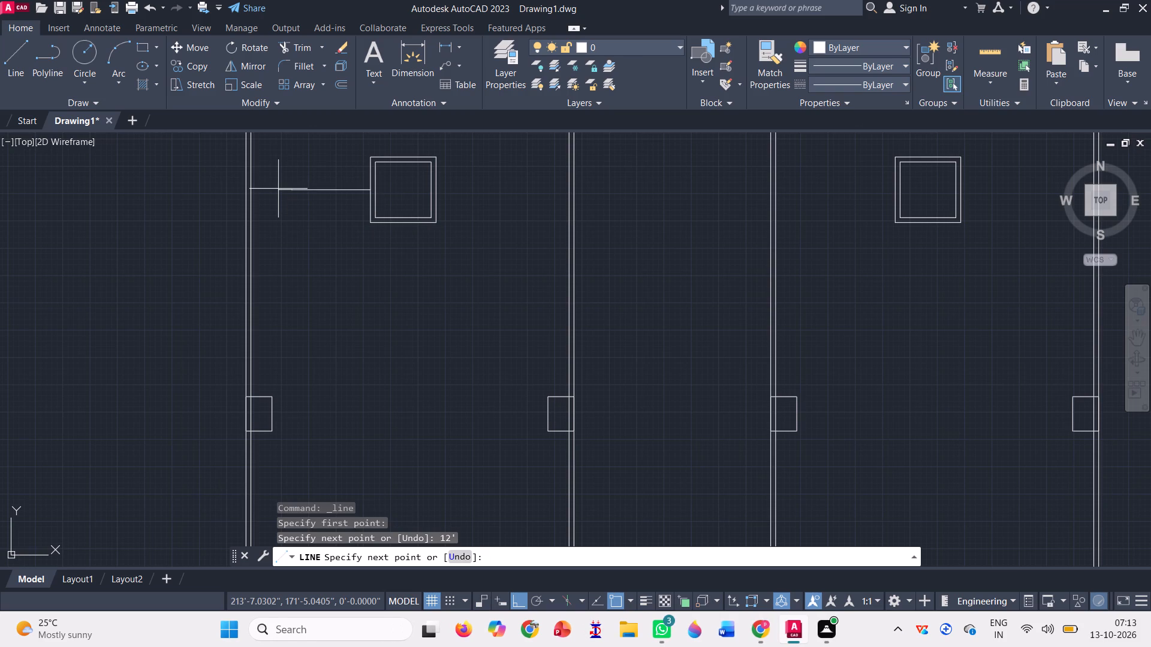
Continue the line in the second plan 68' straight down and 24' to the right, and finish it there.
scroll(291, 159, "down", 2)
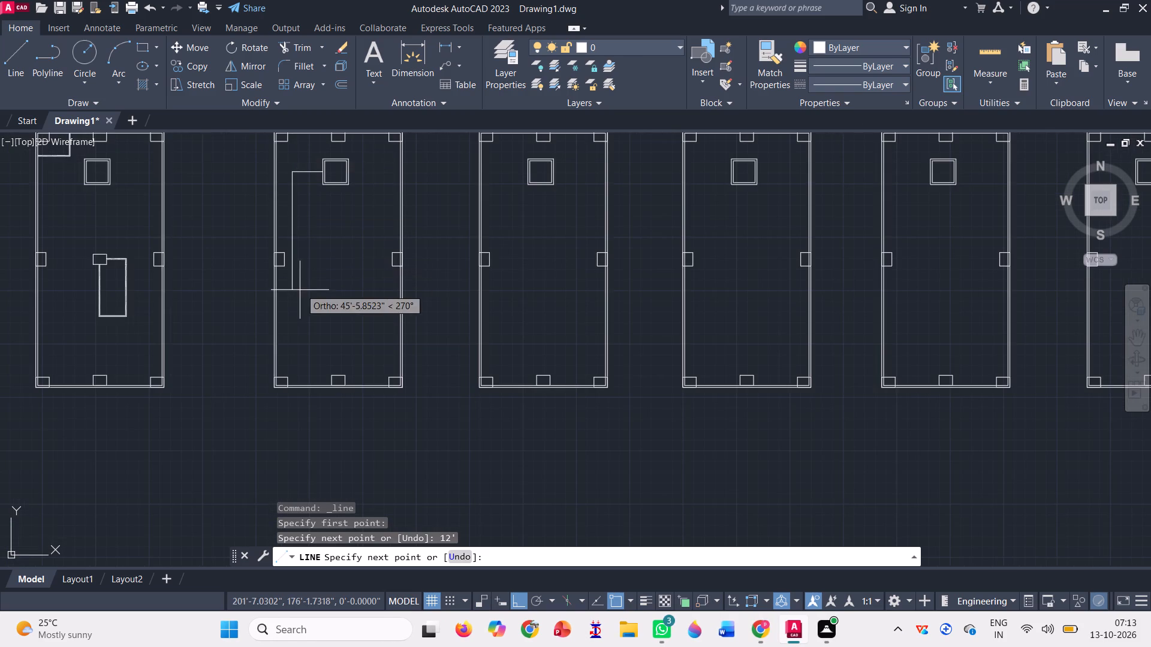
scroll(294, 309, "up", 2)
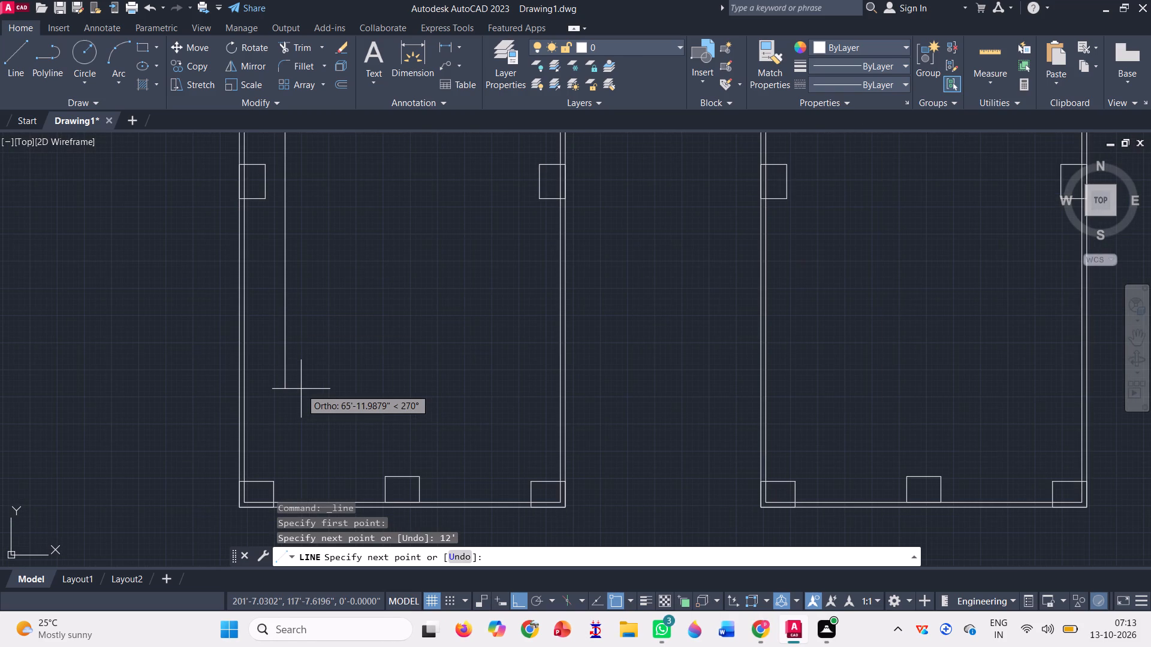
type("68")
key("apostrophe")
key("Return")
scroll(318, 401, "down", 1)
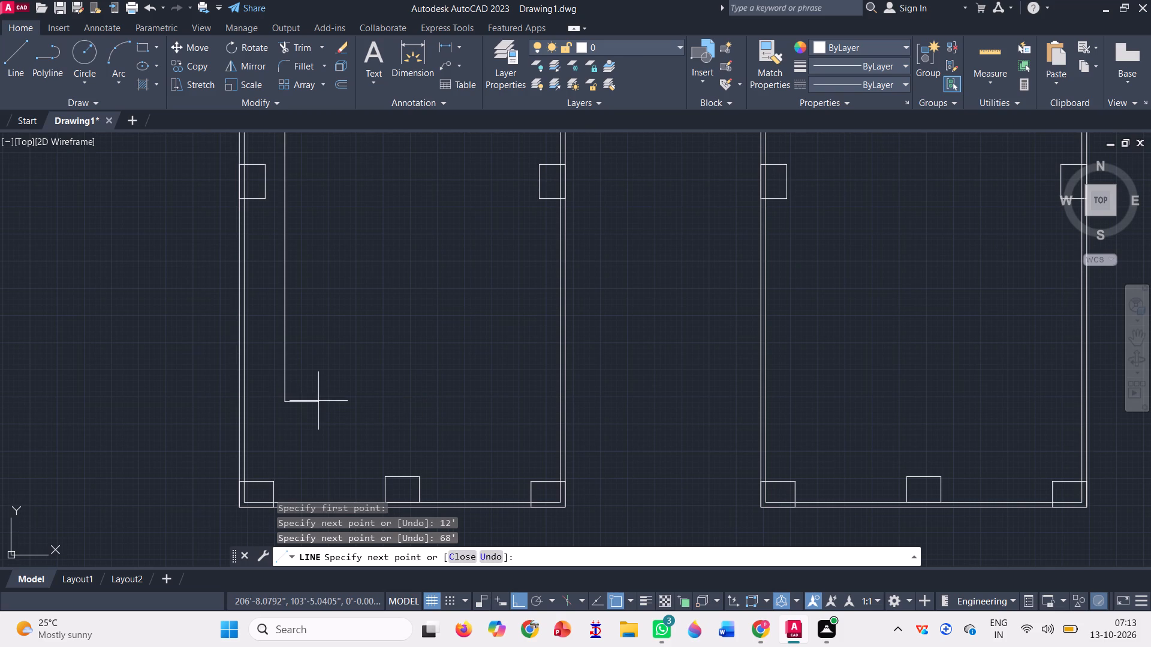
scroll(321, 407, "down", 1)
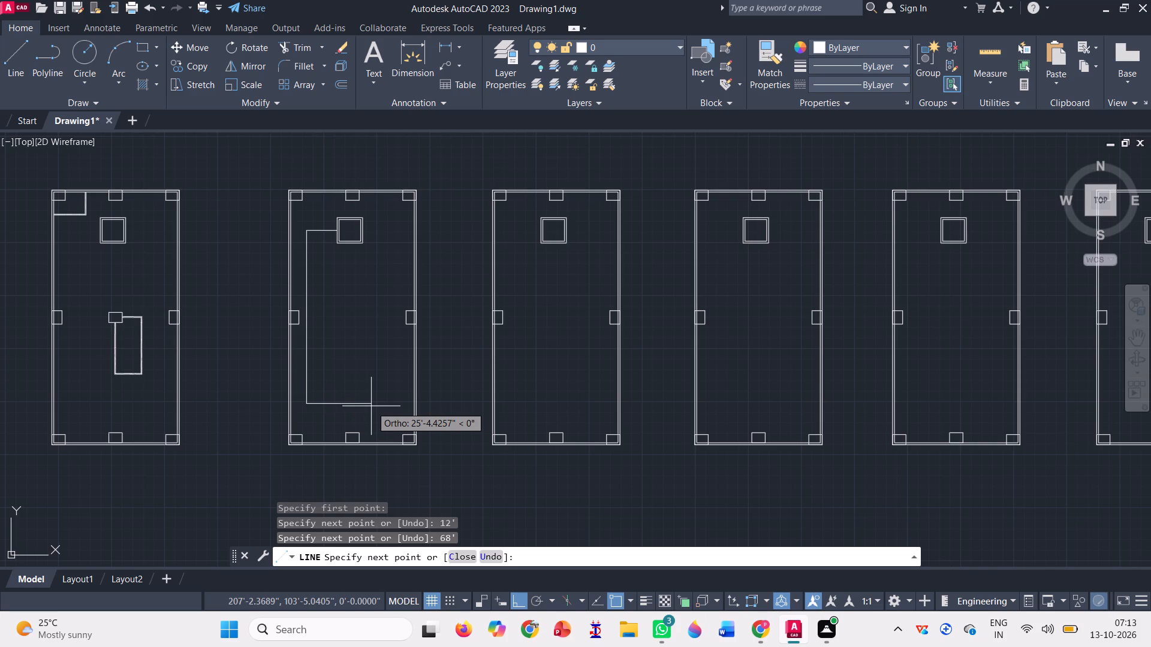
type("24'")
key("Return")
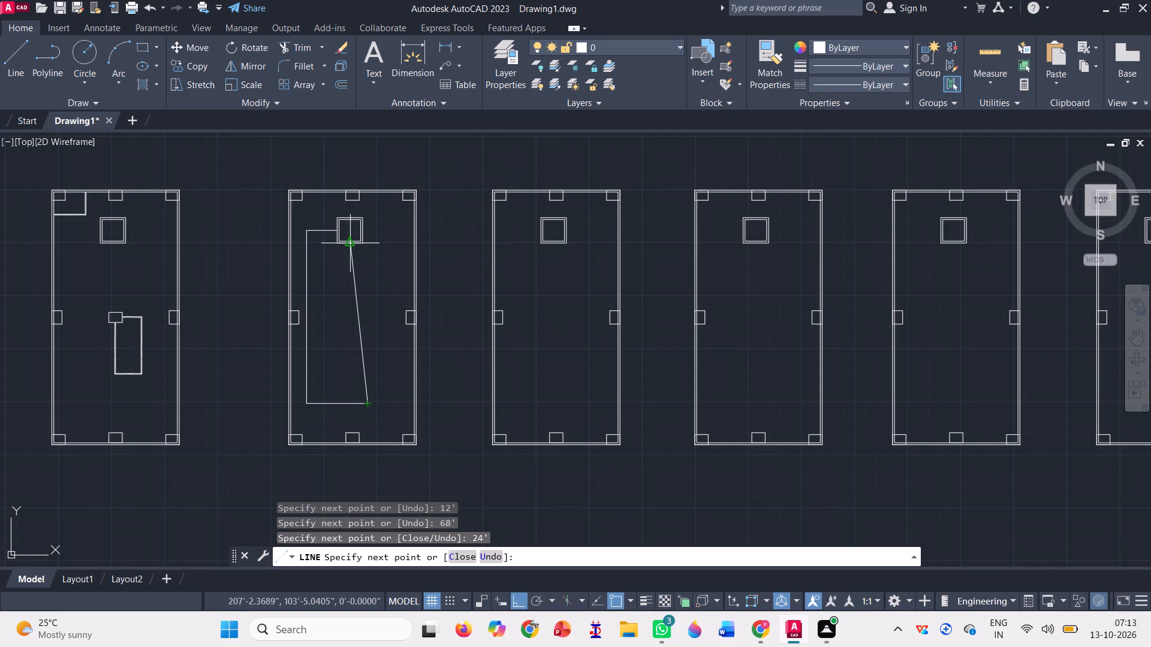
scroll(368, 226, "up", 1)
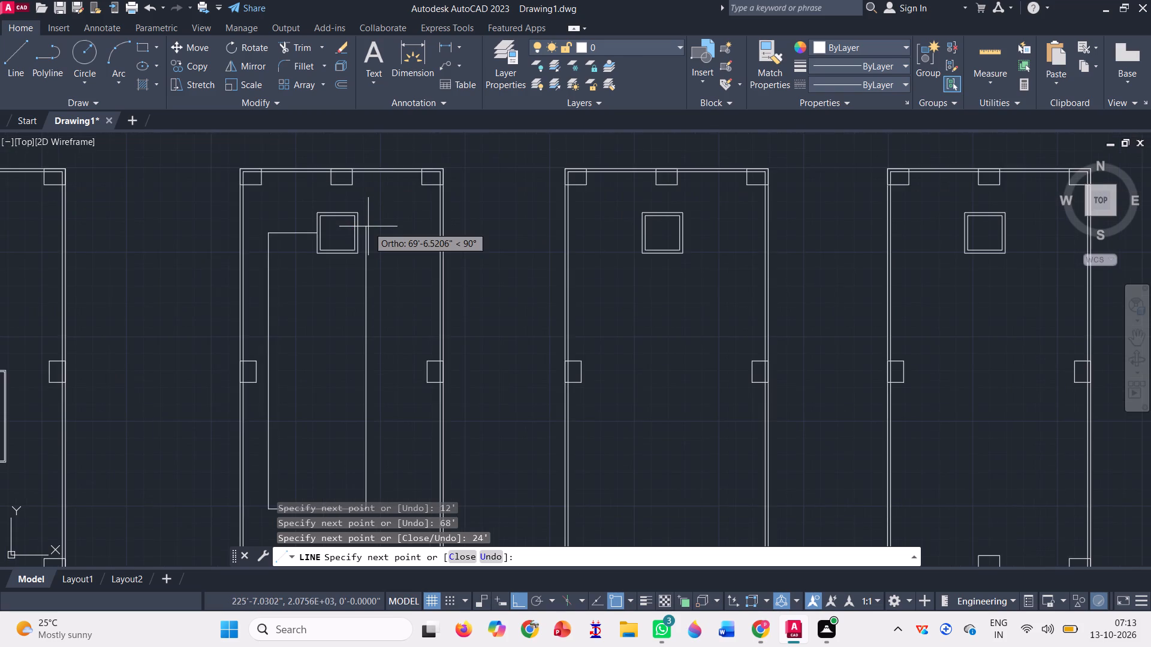
scroll(368, 226, "up", 1)
scroll(368, 226, "down", 2)
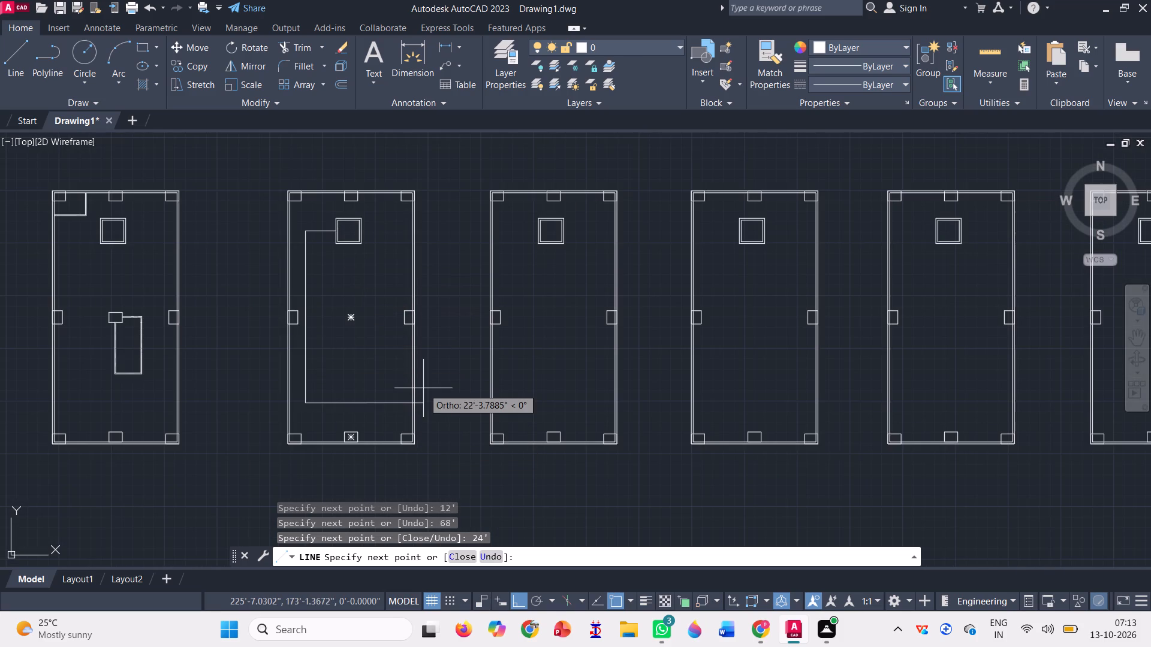
key("Escape")
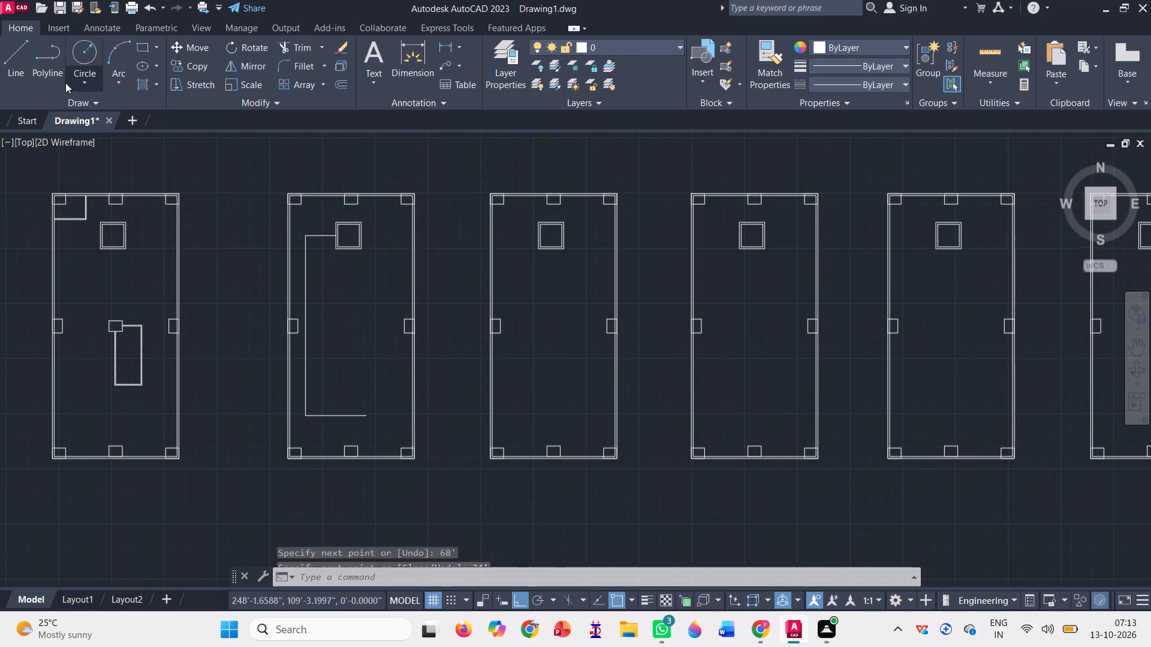
Draw a line from the midpoint of the outer square's right side in the second plan, 12' rightward and 68' down.
left_click(23, 58)
scroll(288, 173, "up", 3)
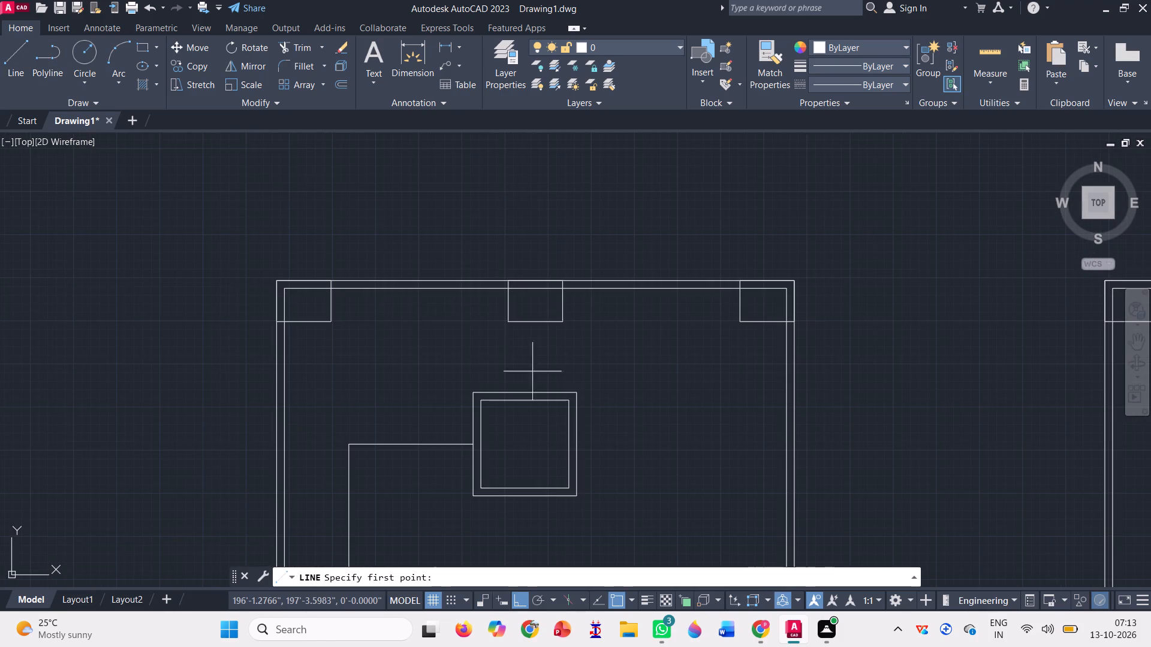
left_click(577, 442)
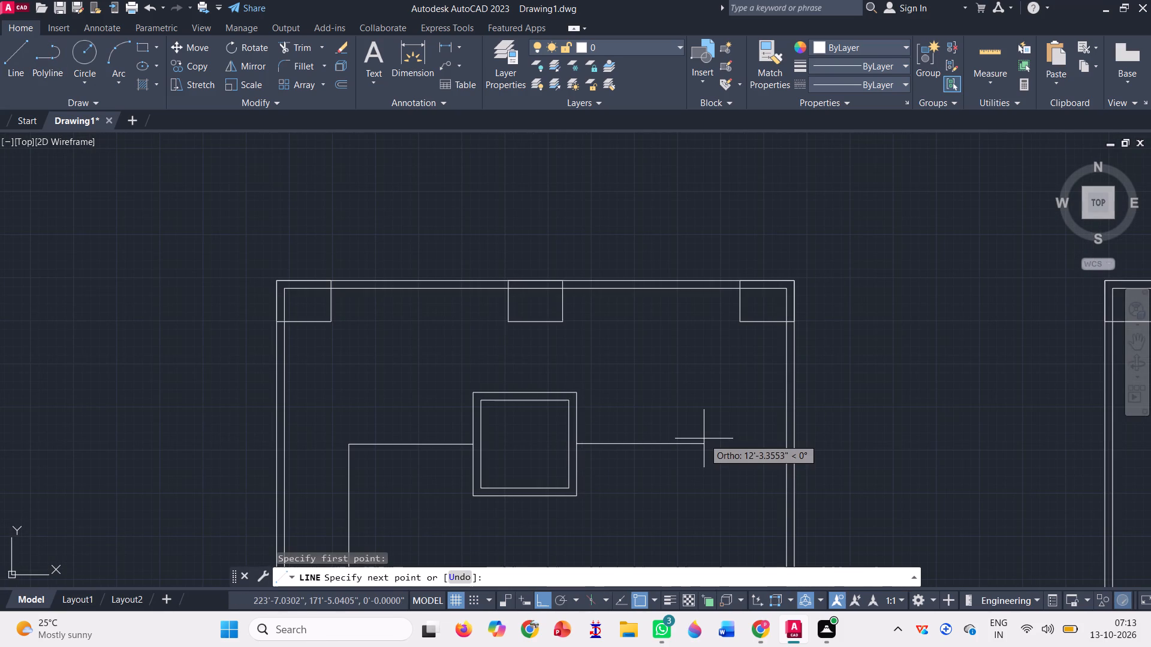
type("12'")
key("Return")
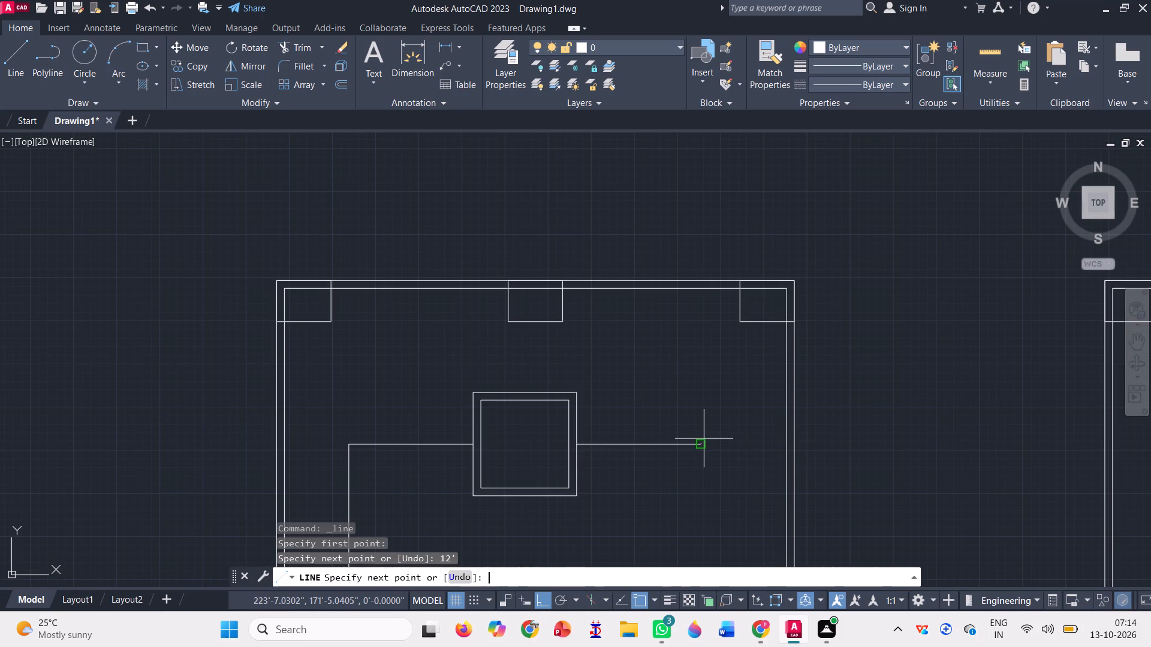
scroll(621, 244, "down", 1)
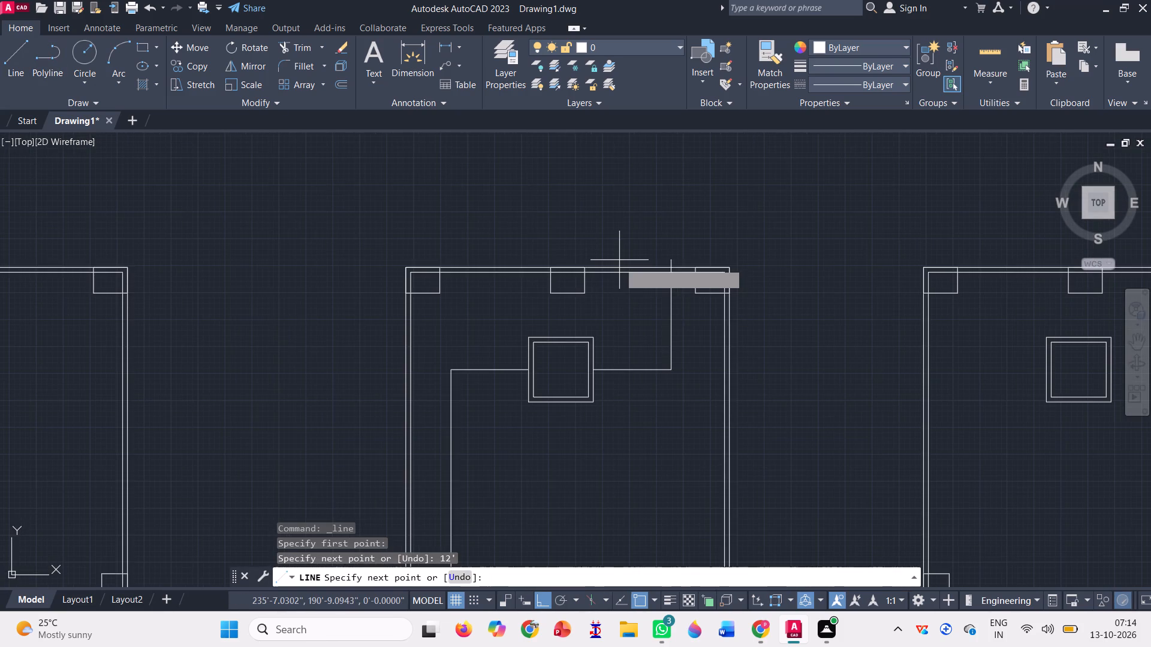
scroll(641, 229, "down", 1)
scroll(642, 304, "down", 2)
scroll(644, 422, "up", 3)
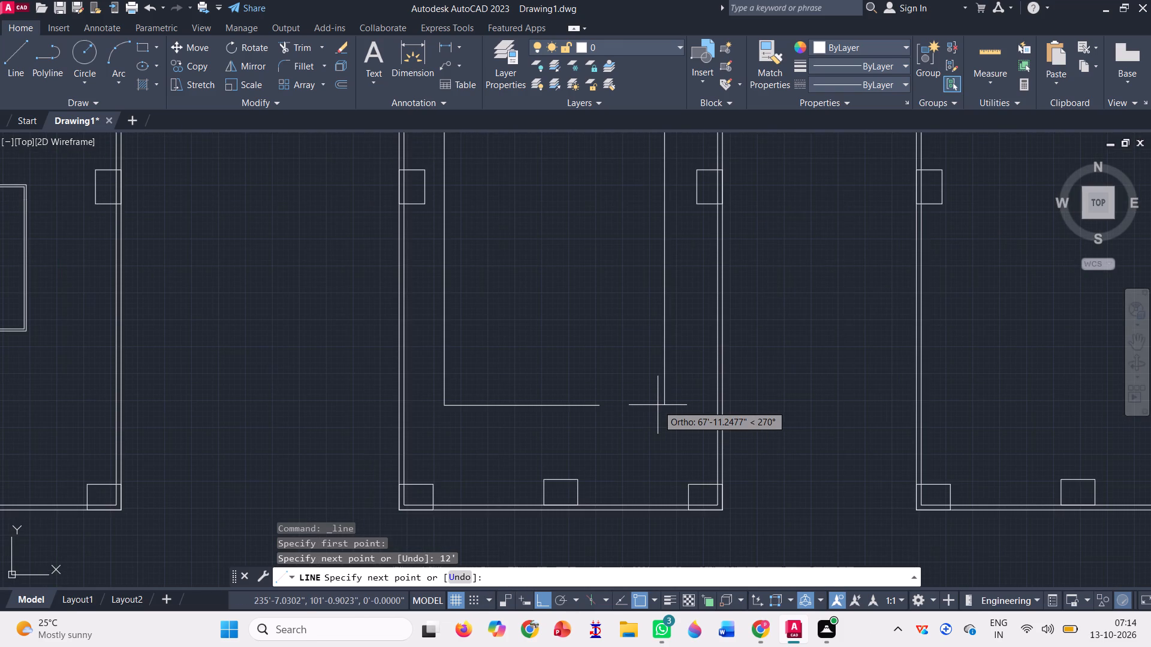
type("68")
key("apostrophe")
key("Return")
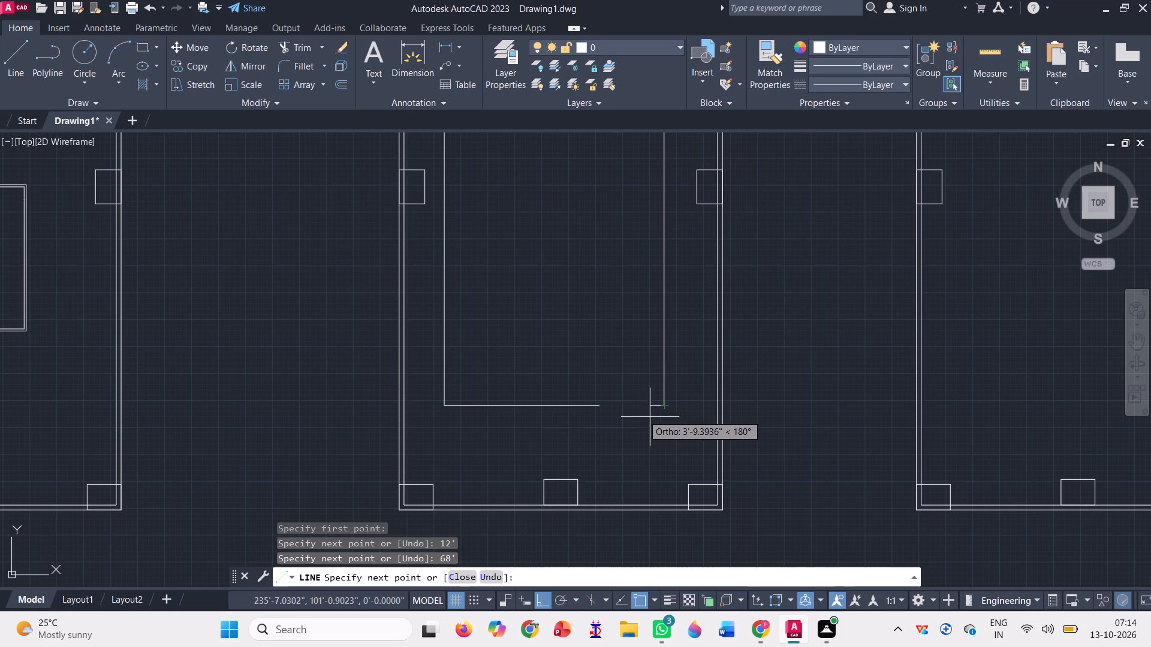
key("space")
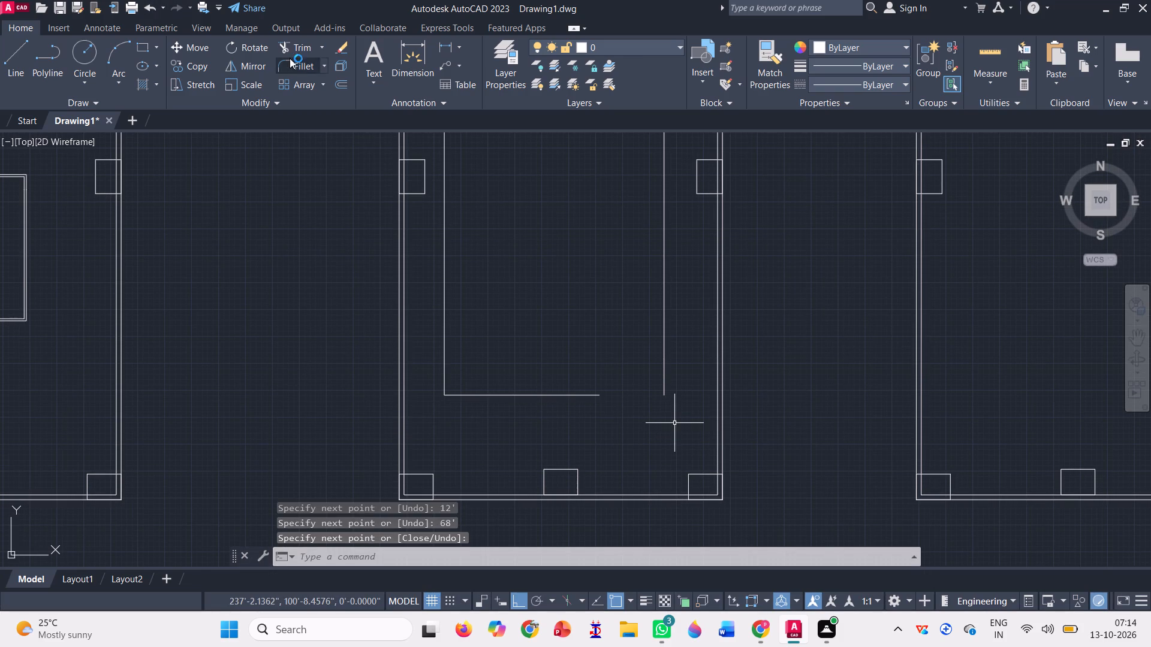
Extend the 24' bottom line in the second plan to meet the right 68' vertical line.
left_click(325, 49)
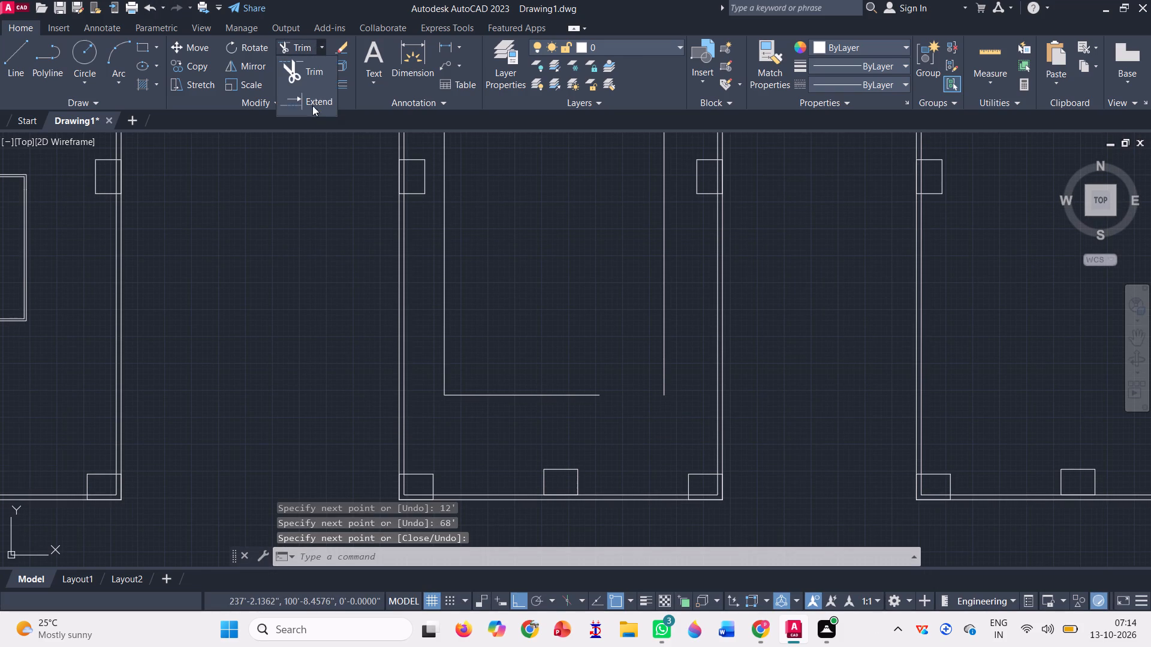
left_click(312, 99)
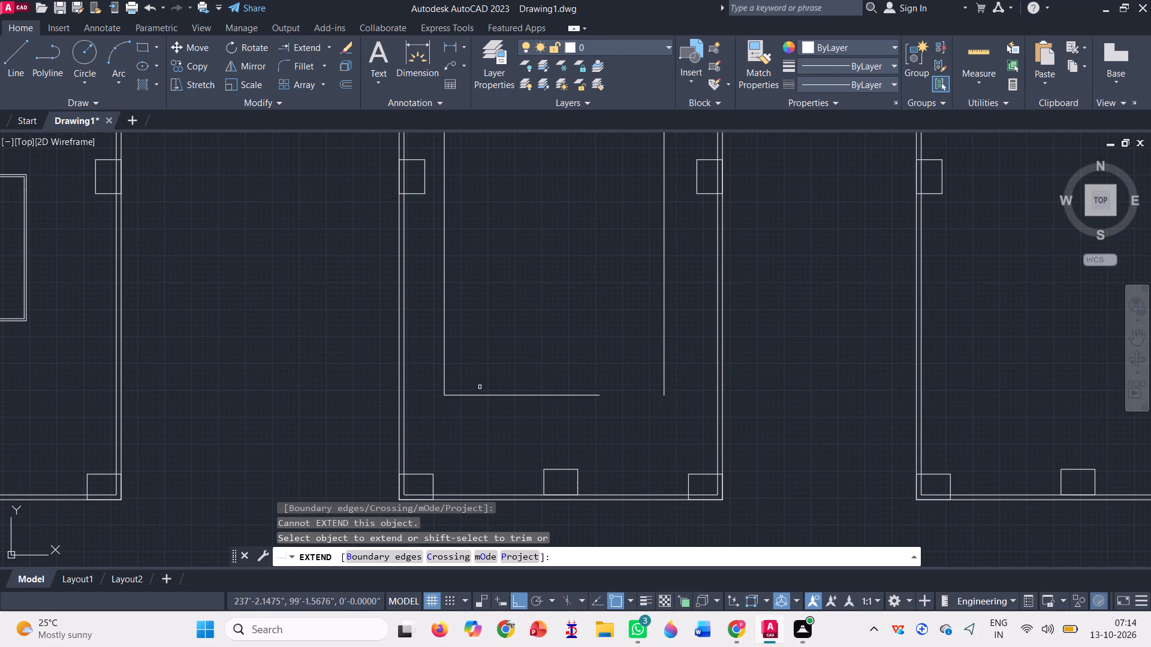
left_click(527, 395)
scroll(527, 395, "down", 1)
scroll(493, 443, "down", 1)
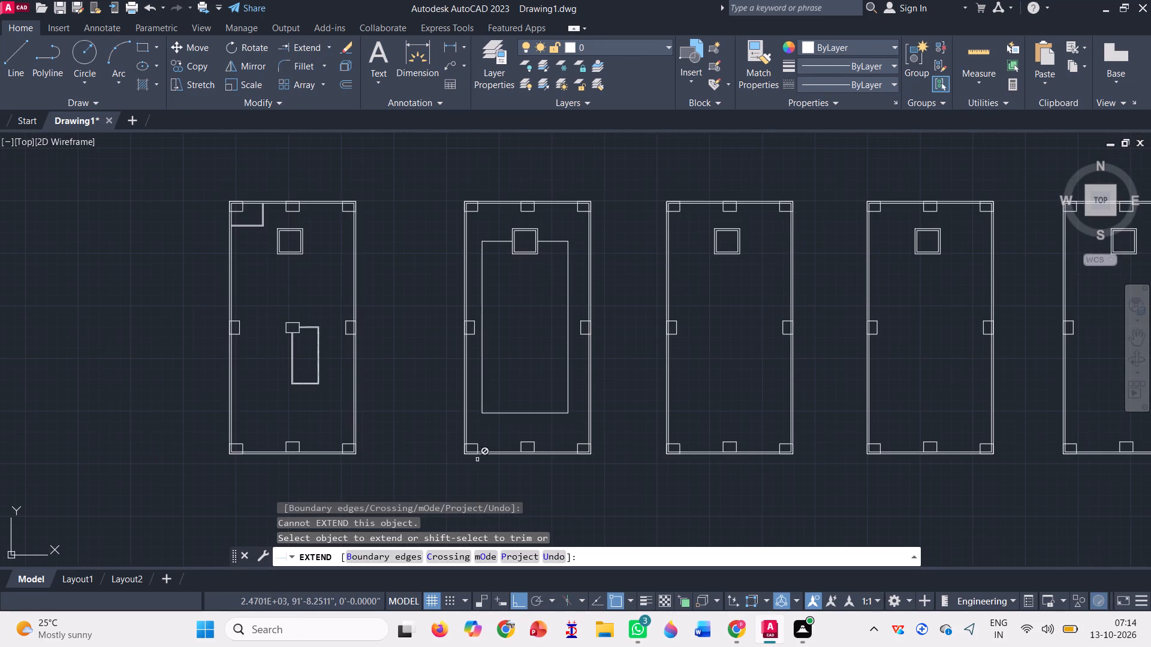
key("Escape")
Join the bottom line, both vertical lines and both 12' top lines of the second plan's inner outline into one polyline.
scroll(523, 342, "up", 1)
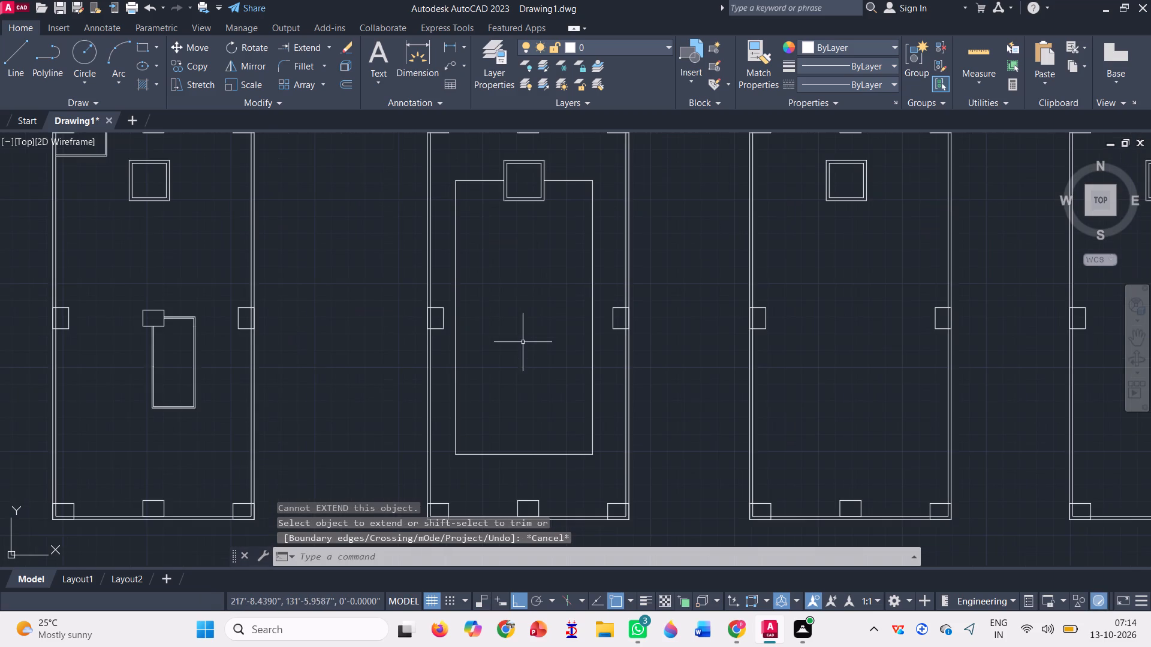
scroll(464, 359, "down", 1)
scroll(508, 381, "up", 1)
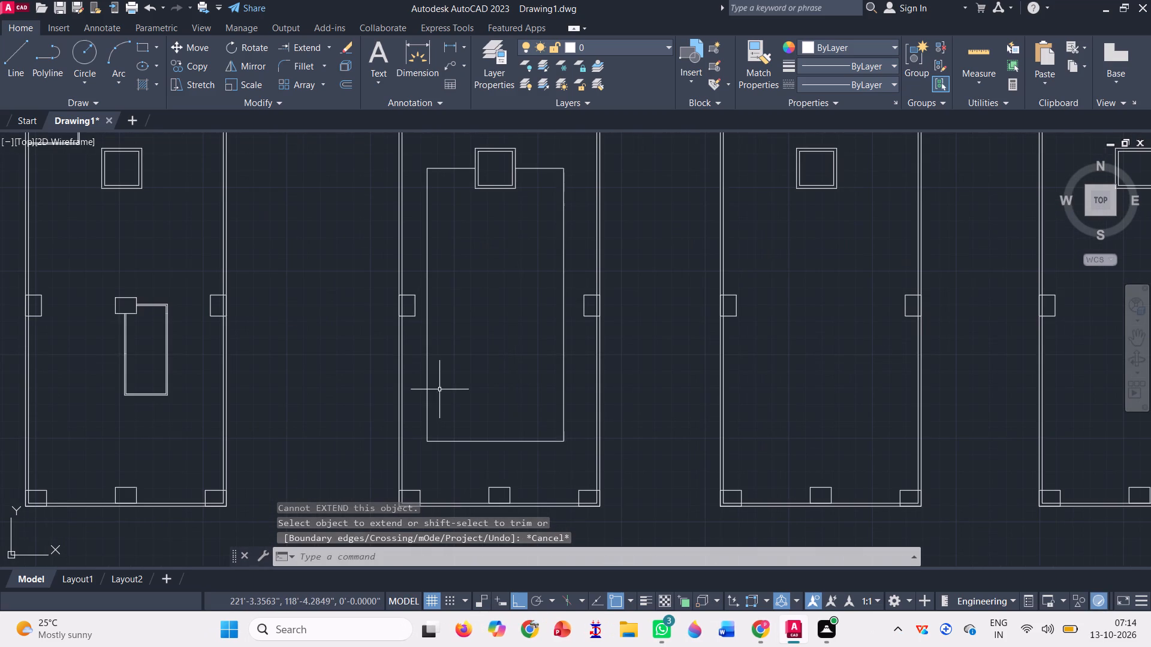
scroll(426, 389, "down", 1)
scroll(504, 433, "up", 2)
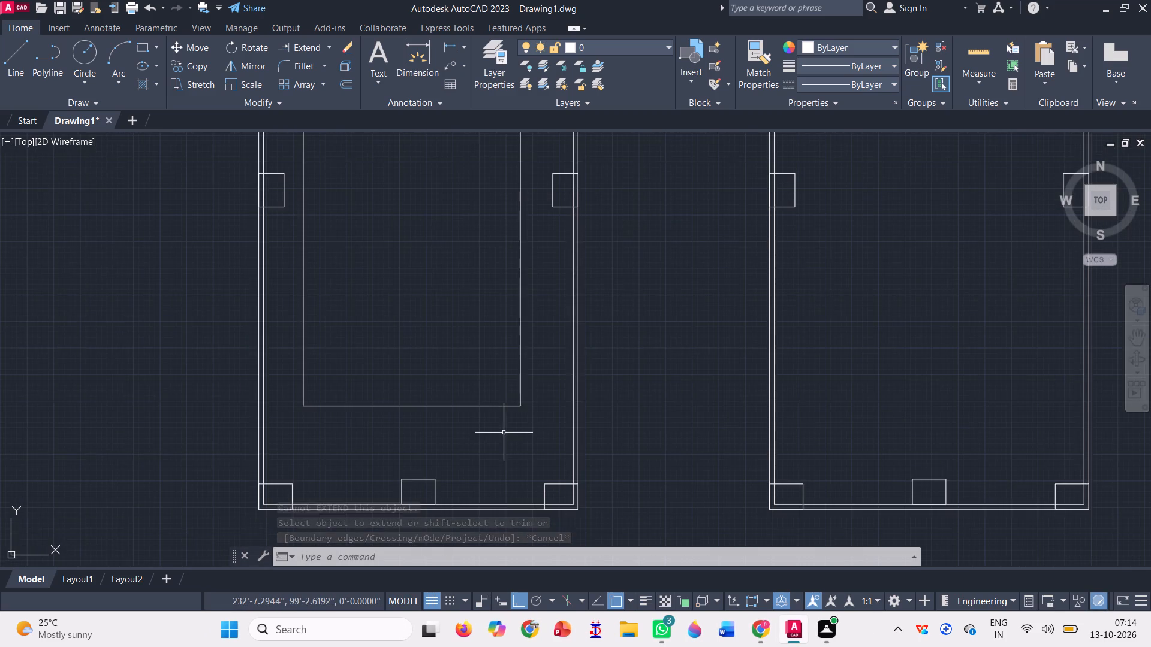
left_click(530, 420)
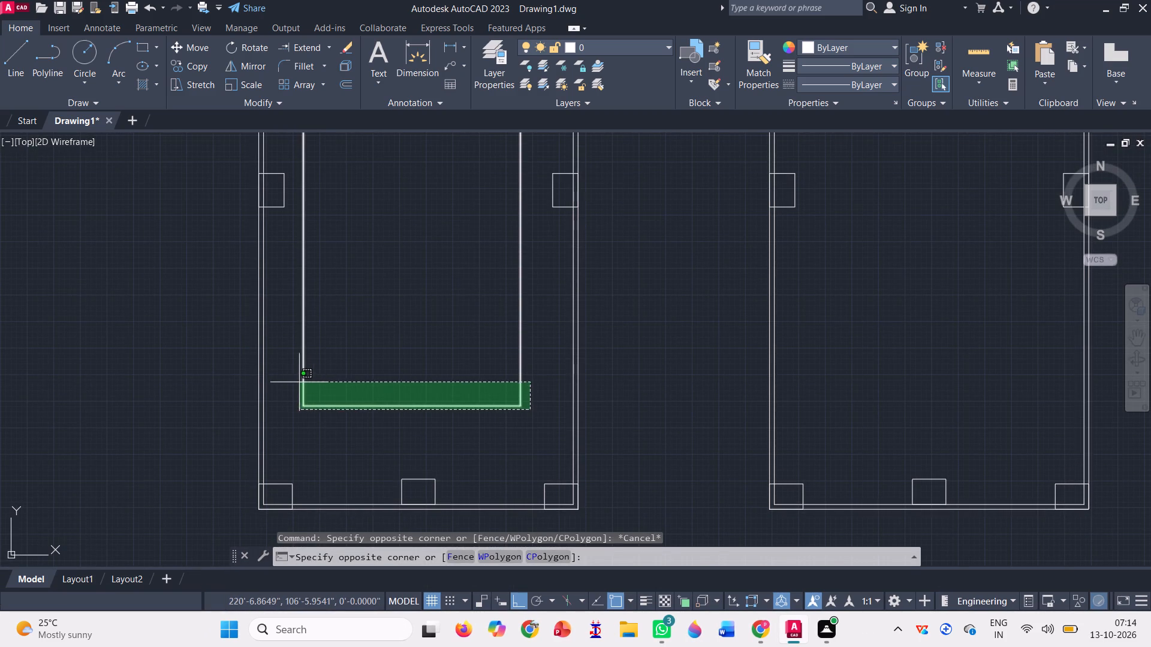
left_click(293, 380)
scroll(324, 408, "down", 1)
scroll(378, 332, "down", 1)
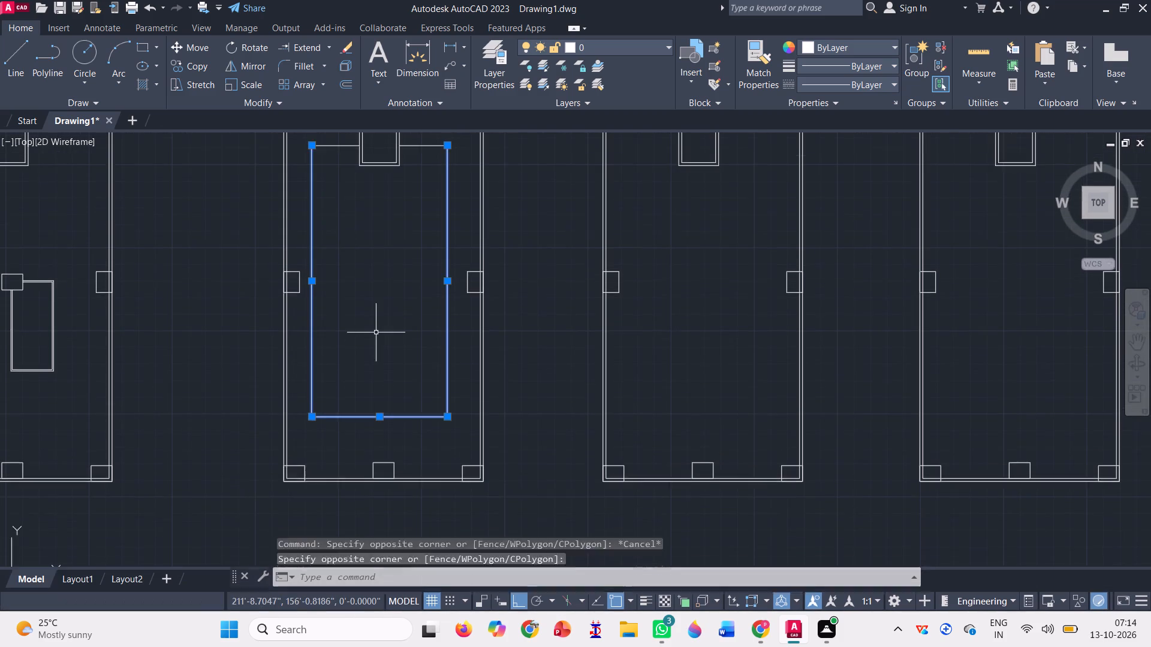
scroll(400, 163, "up", 3)
left_click(403, 359)
left_click(403, 303)
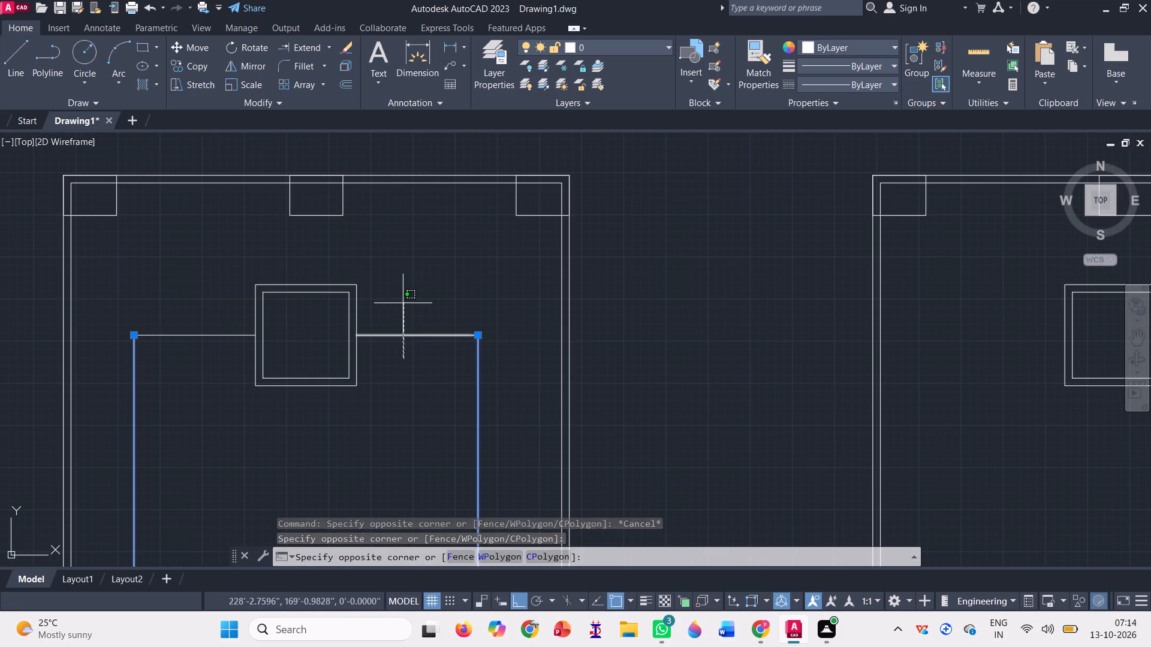
left_click(218, 370)
left_click(178, 292)
key("j")
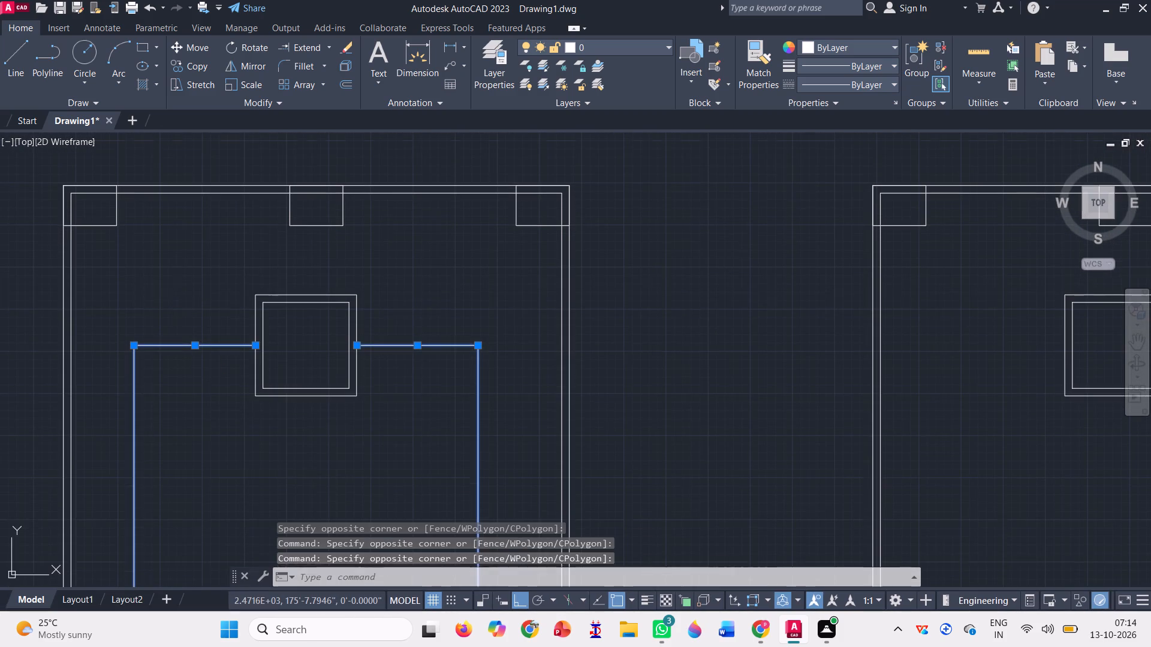
key("Return")
Offset the joined inner outline in the second plan outward by 9".
scroll(170, 280, "down", 2)
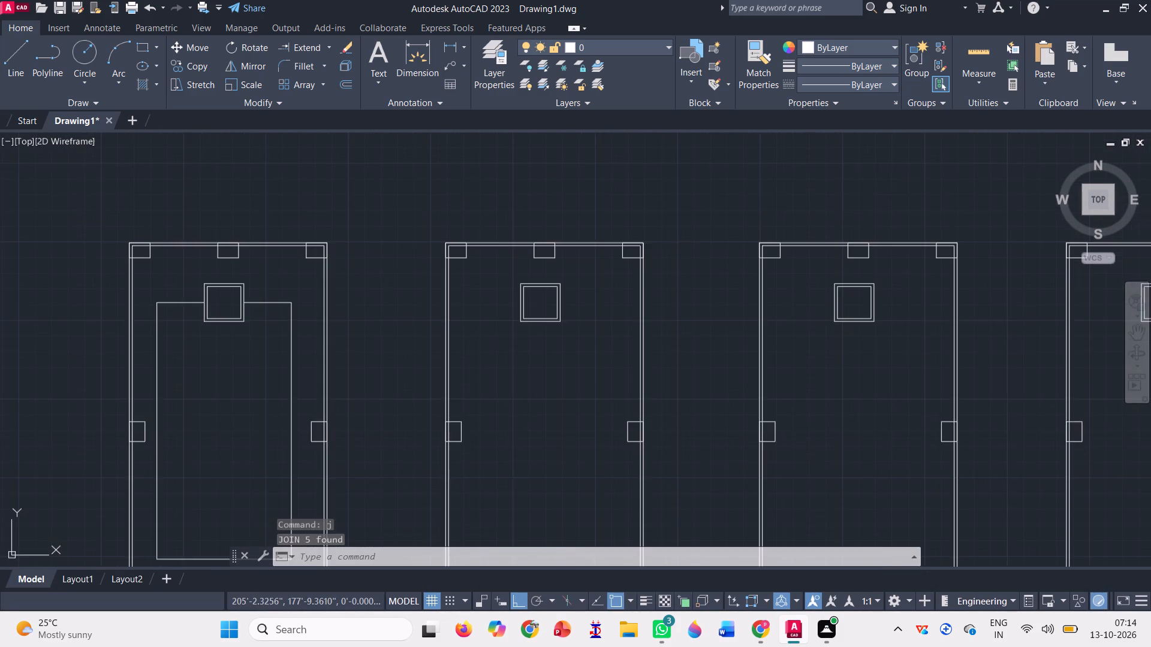
scroll(362, 262, "down", 1)
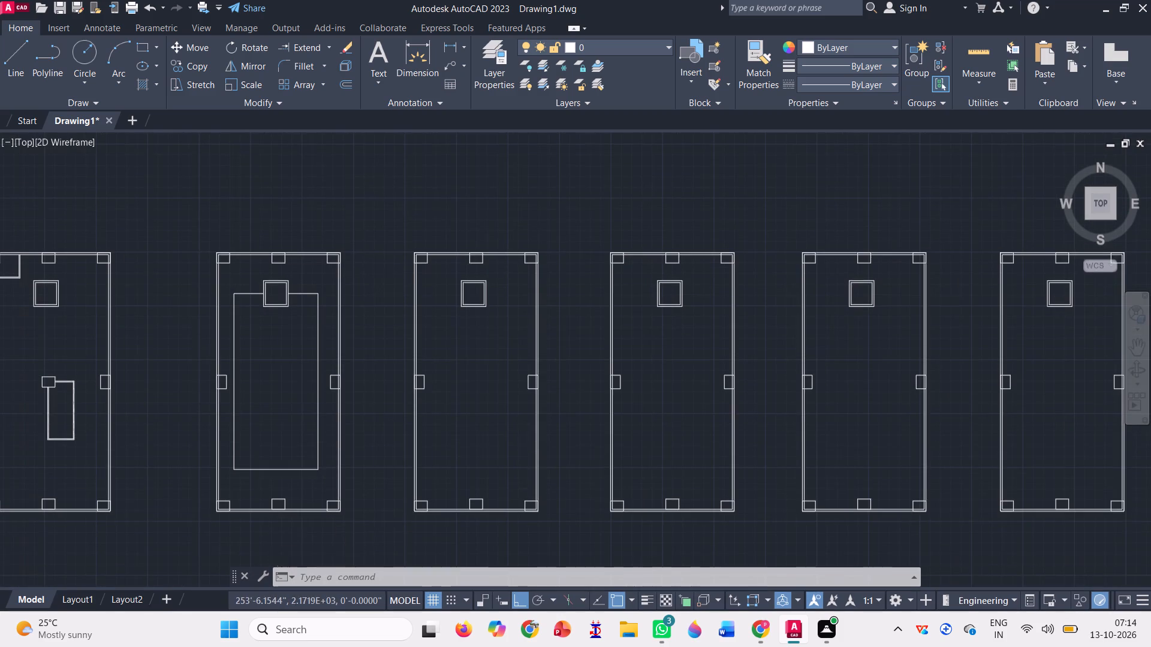
scroll(391, 307, "down", 1)
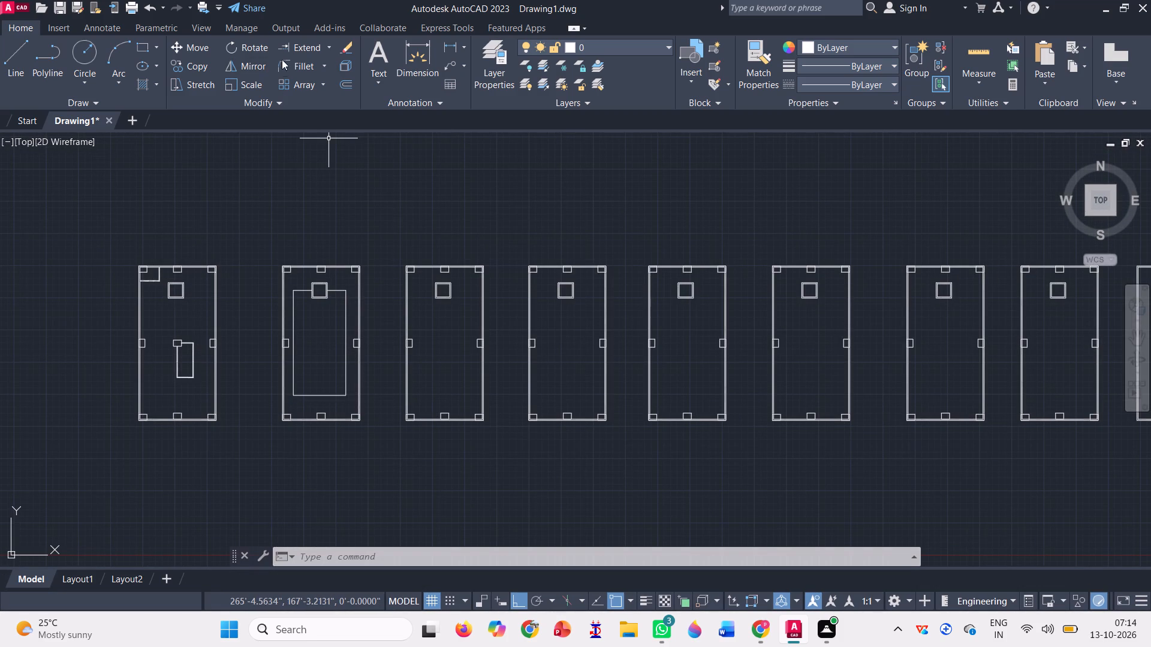
left_click(345, 78)
scroll(293, 384, "up", 2)
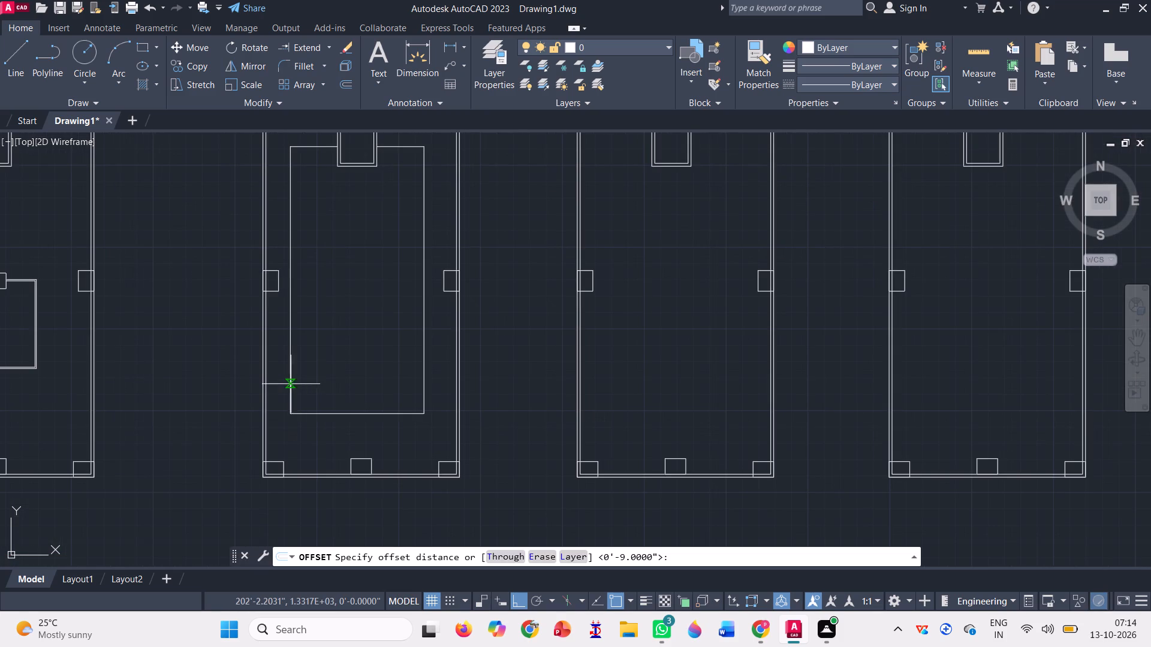
key("Return")
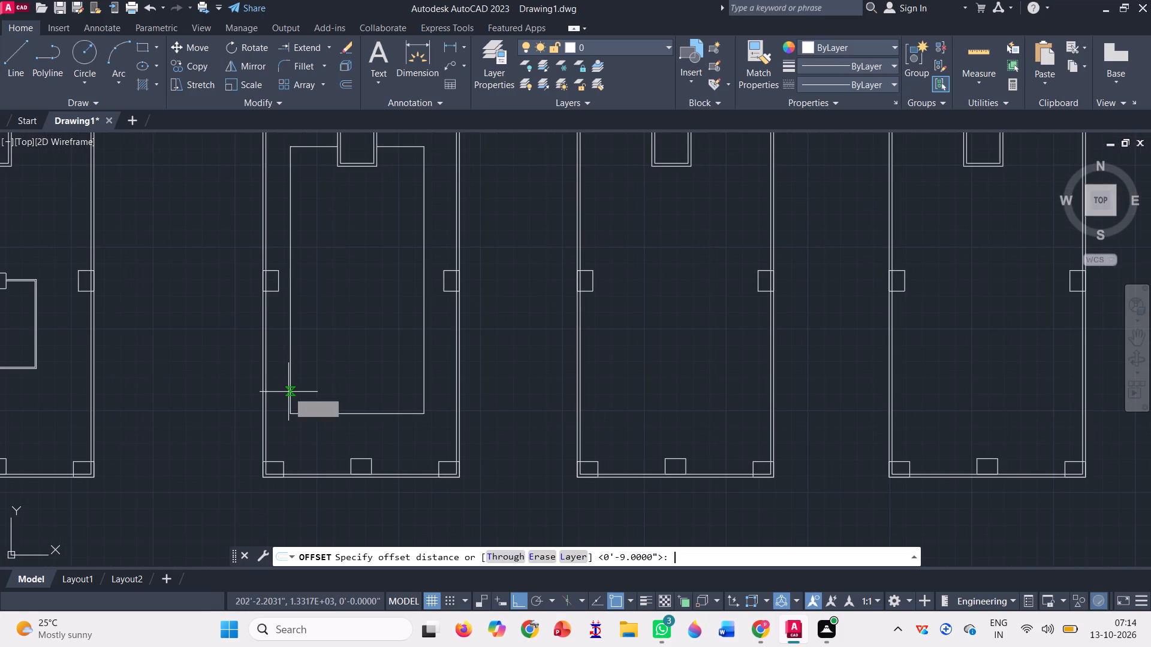
left_click(288, 392)
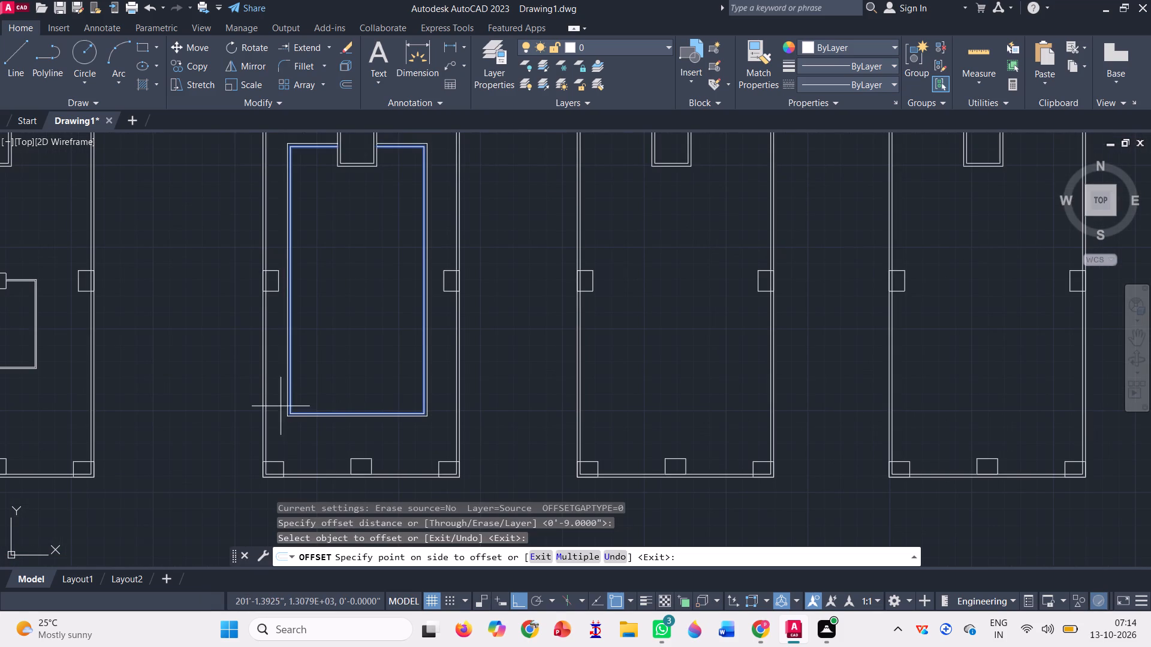
left_click(274, 416)
scroll(380, 453, "down", 1)
key("Escape")
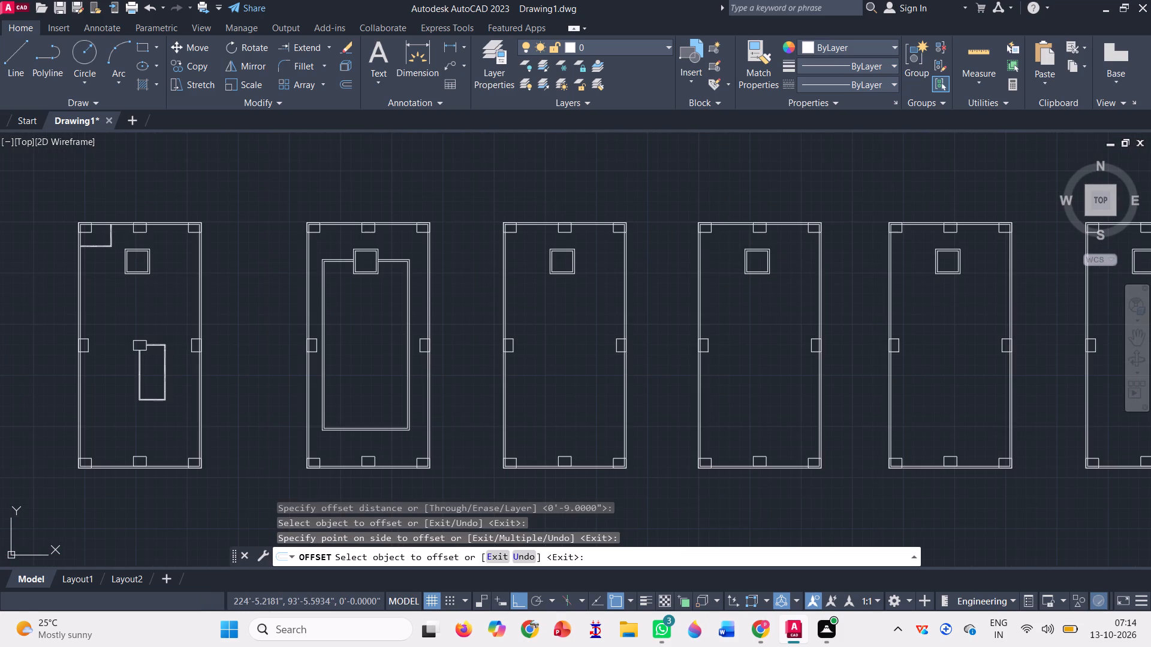
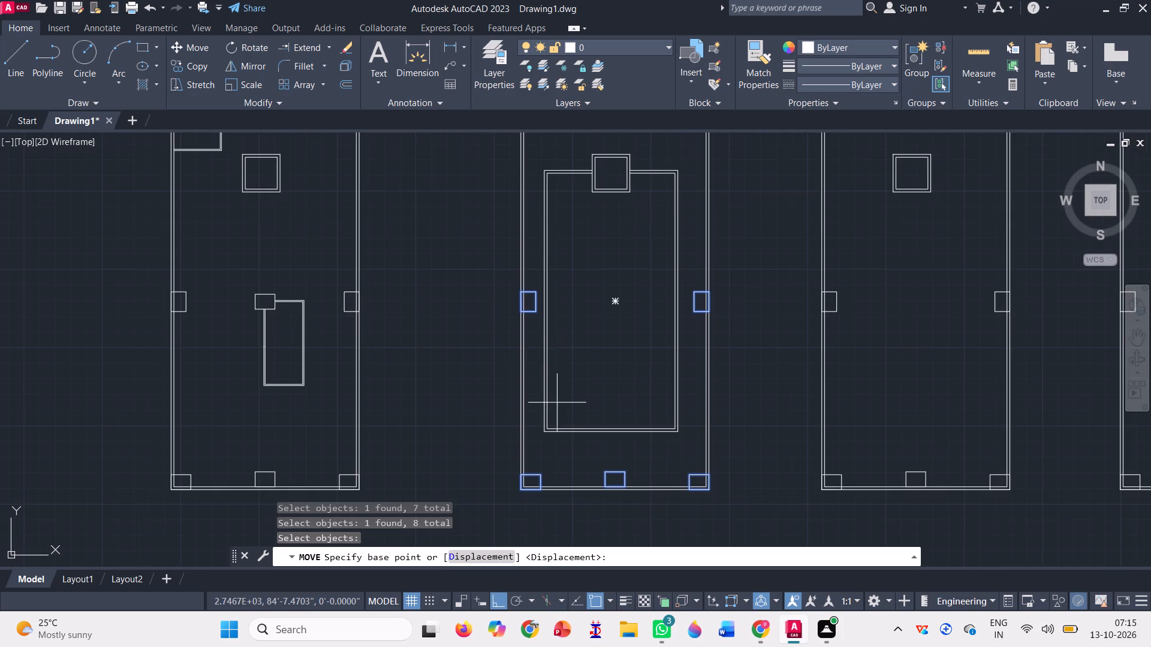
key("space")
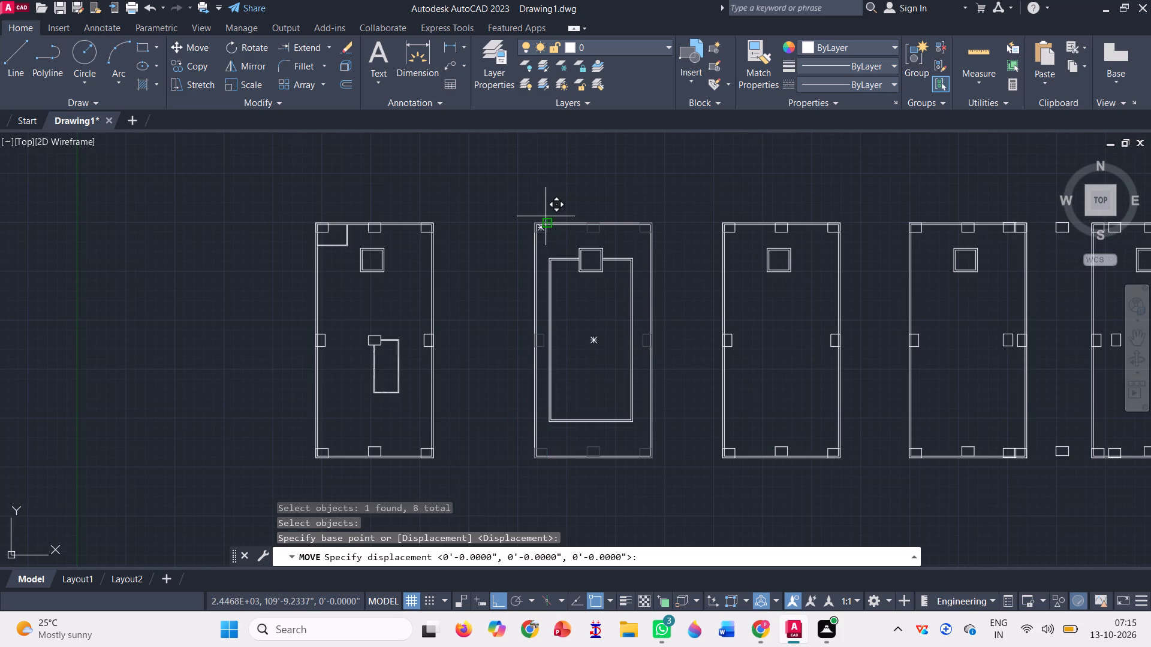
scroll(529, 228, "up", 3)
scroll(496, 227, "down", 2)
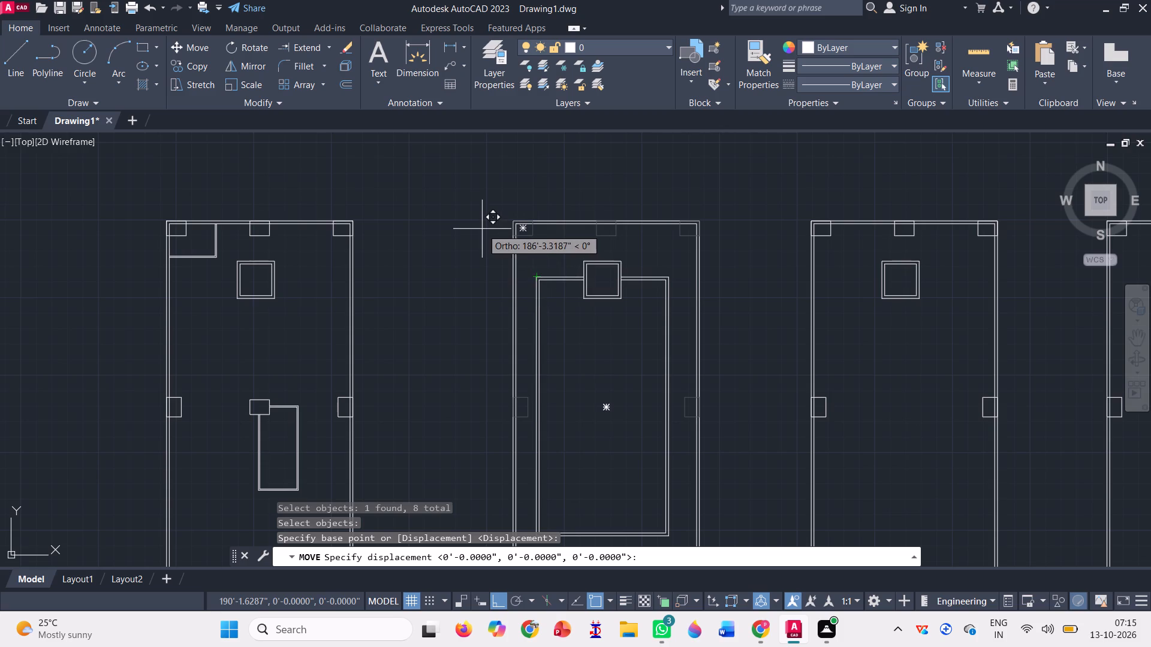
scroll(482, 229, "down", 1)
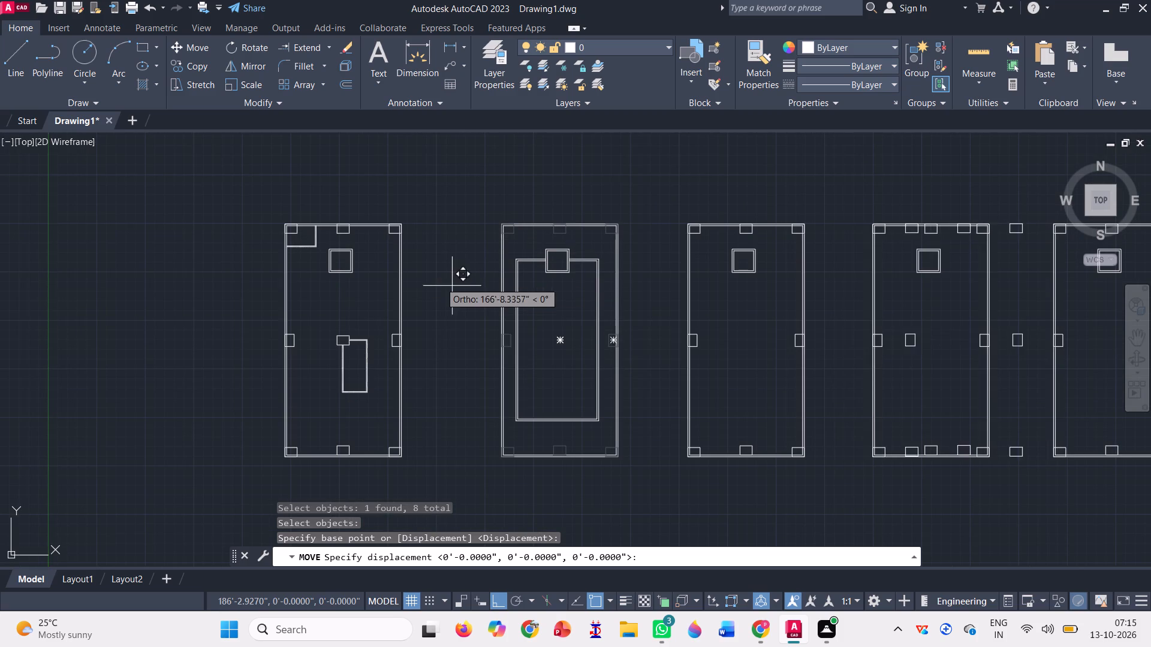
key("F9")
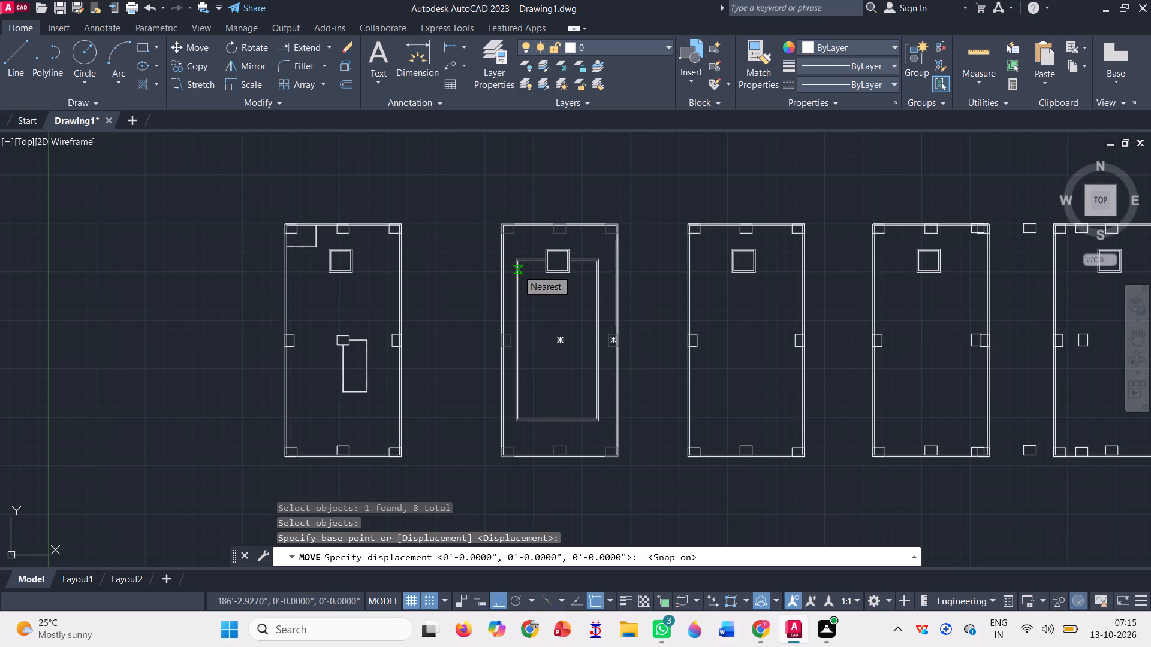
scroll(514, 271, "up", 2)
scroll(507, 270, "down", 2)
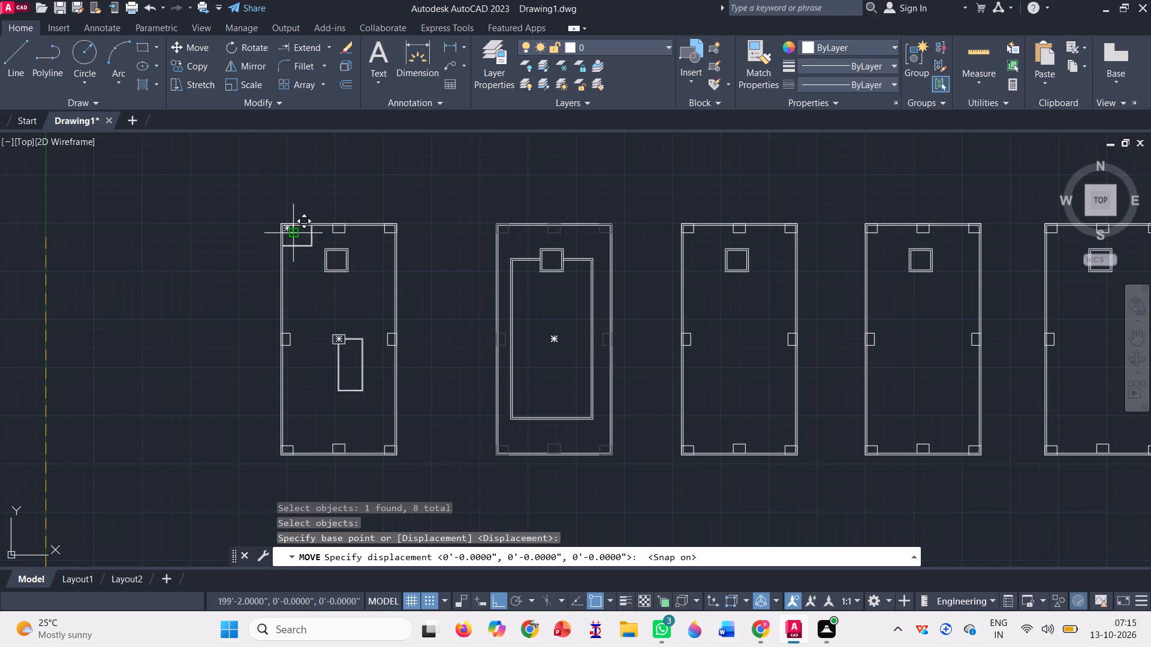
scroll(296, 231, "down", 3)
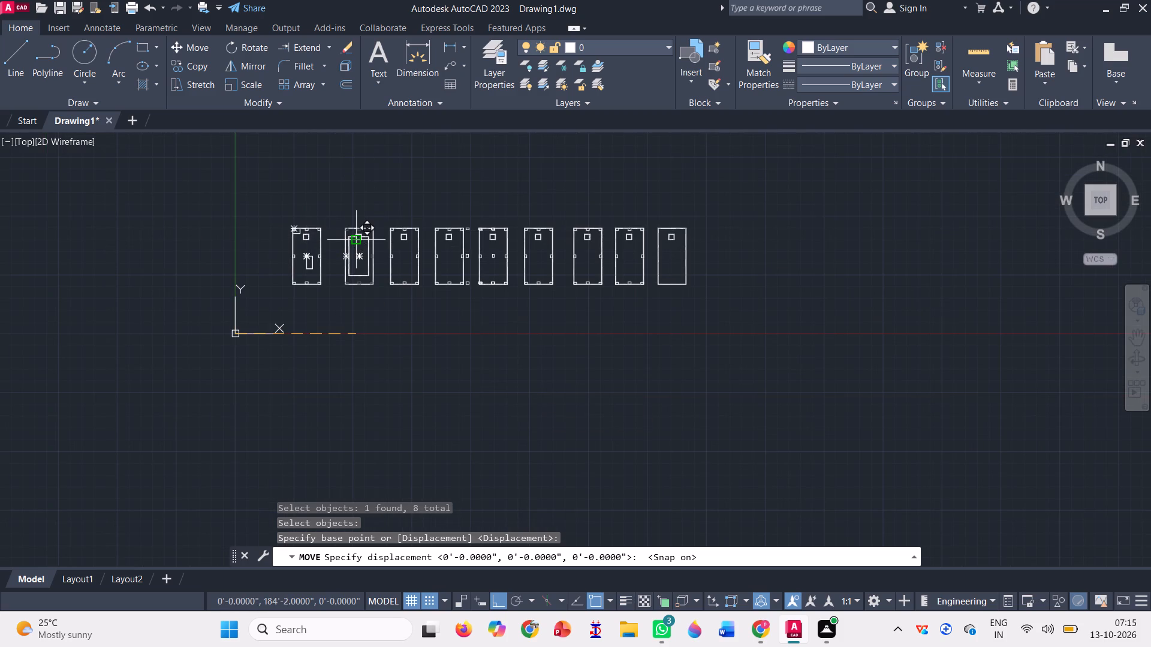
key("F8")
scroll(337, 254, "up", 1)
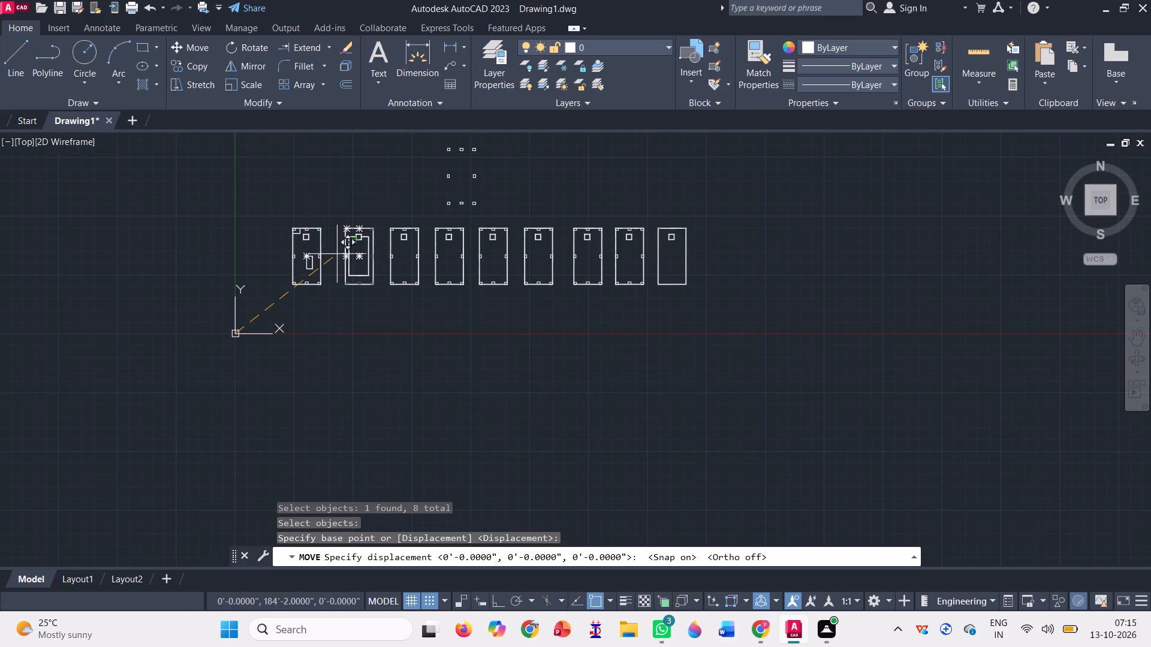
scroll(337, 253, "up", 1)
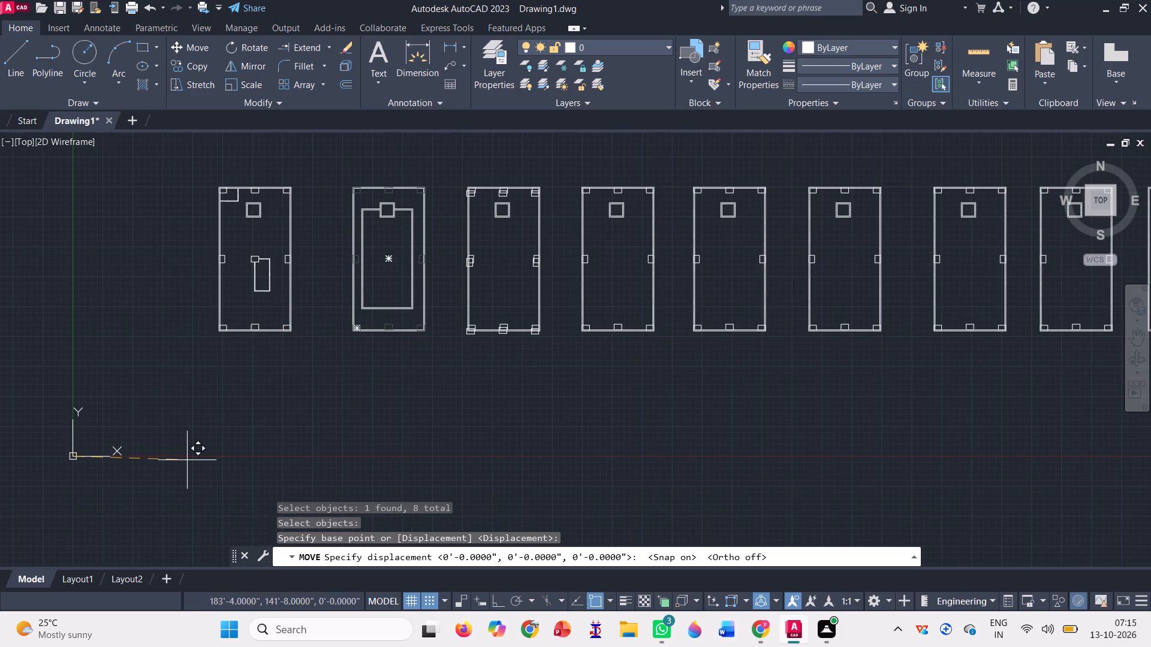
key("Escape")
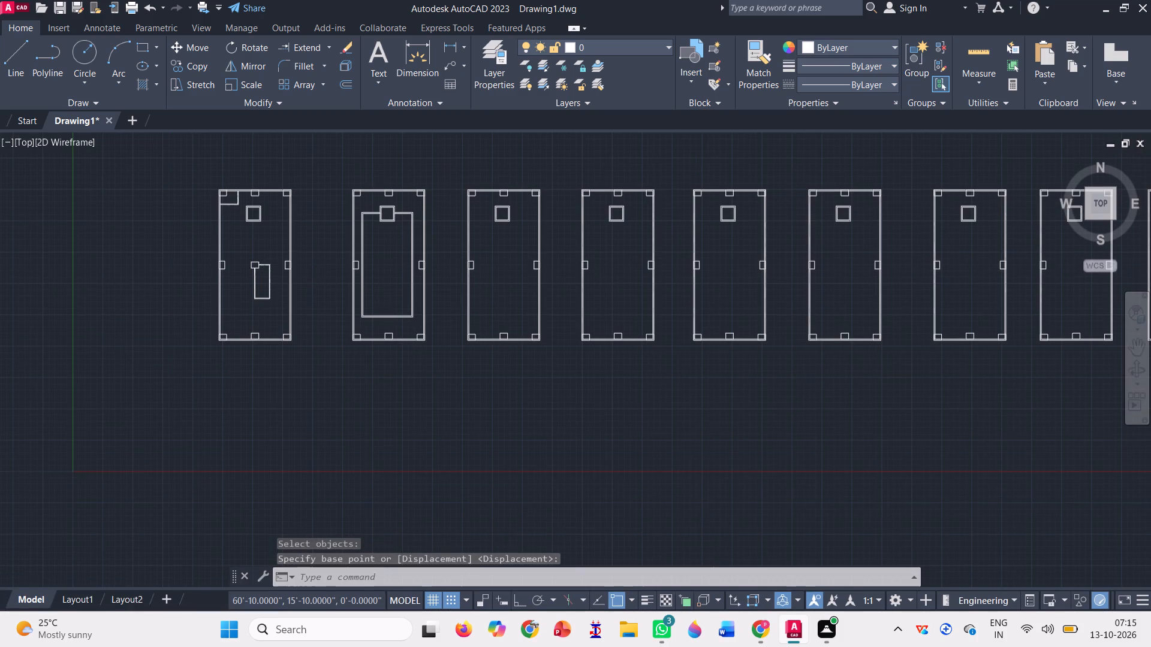
Draw a rectangle about 75' by 128' around the first plan, leaving a margin outside its walls on all sides.
scroll(224, 429, "down", 1)
scroll(121, 309, "up", 1)
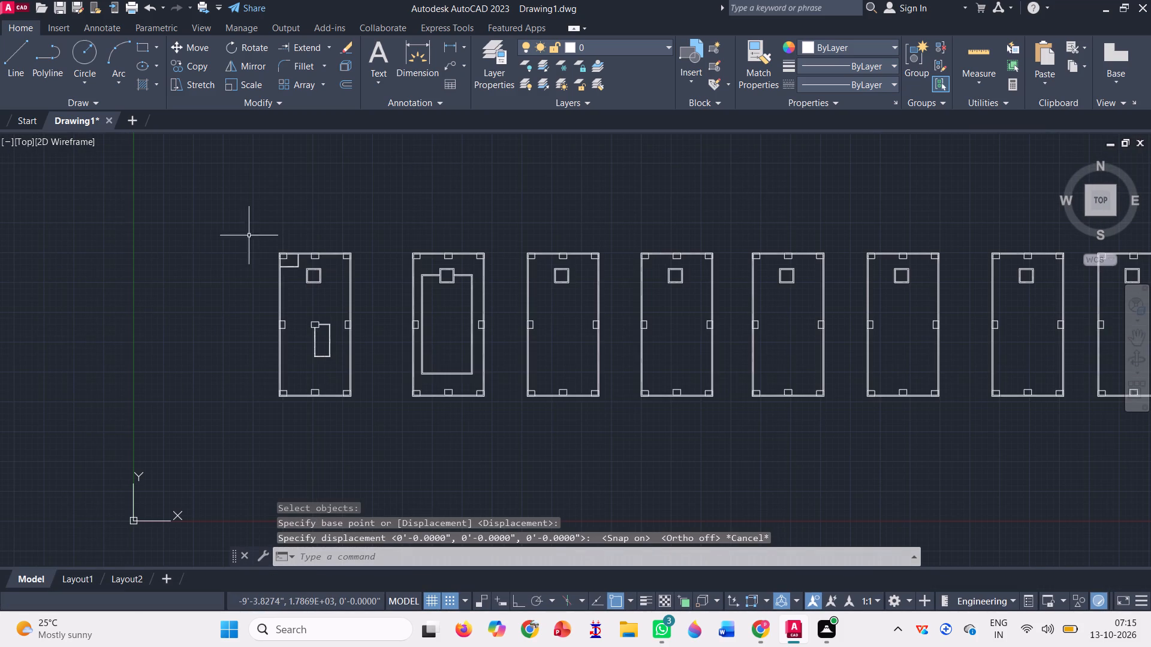
scroll(340, 286, "up", 1)
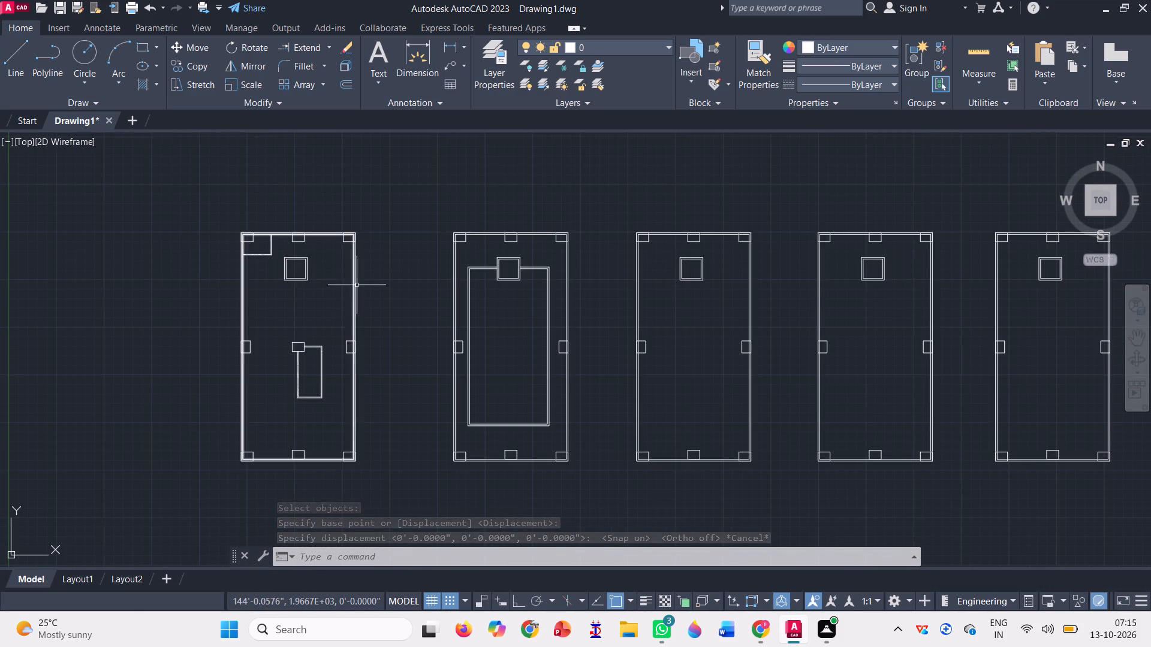
scroll(358, 283, "up", 1)
scroll(358, 283, "down", 2)
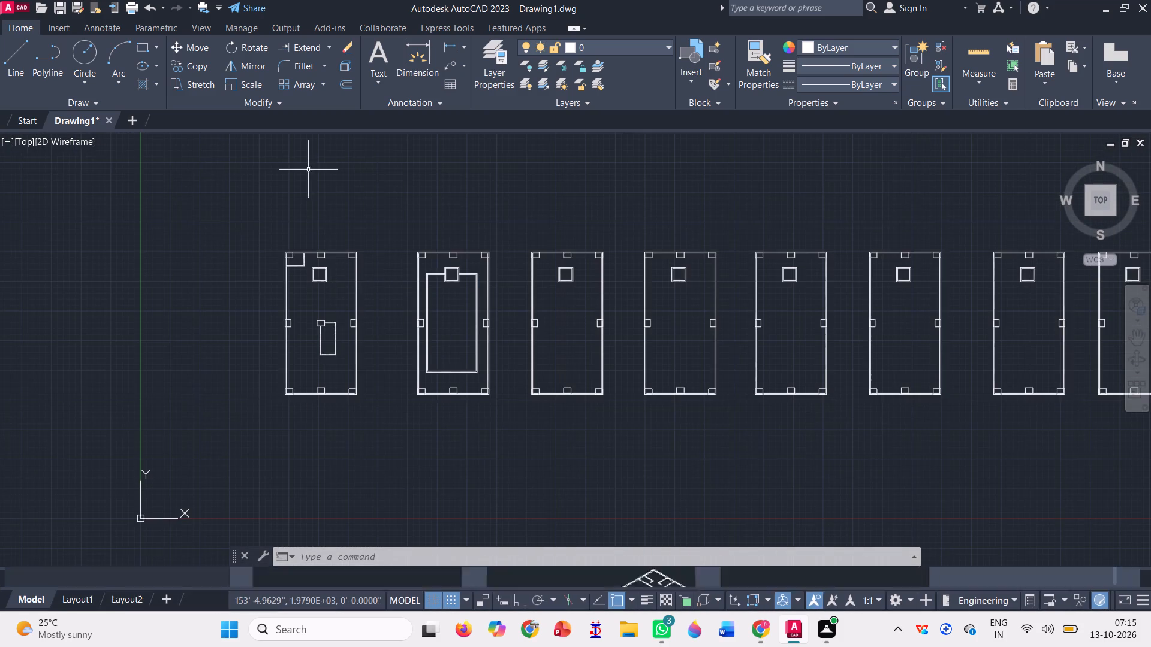
left_click(17, 68)
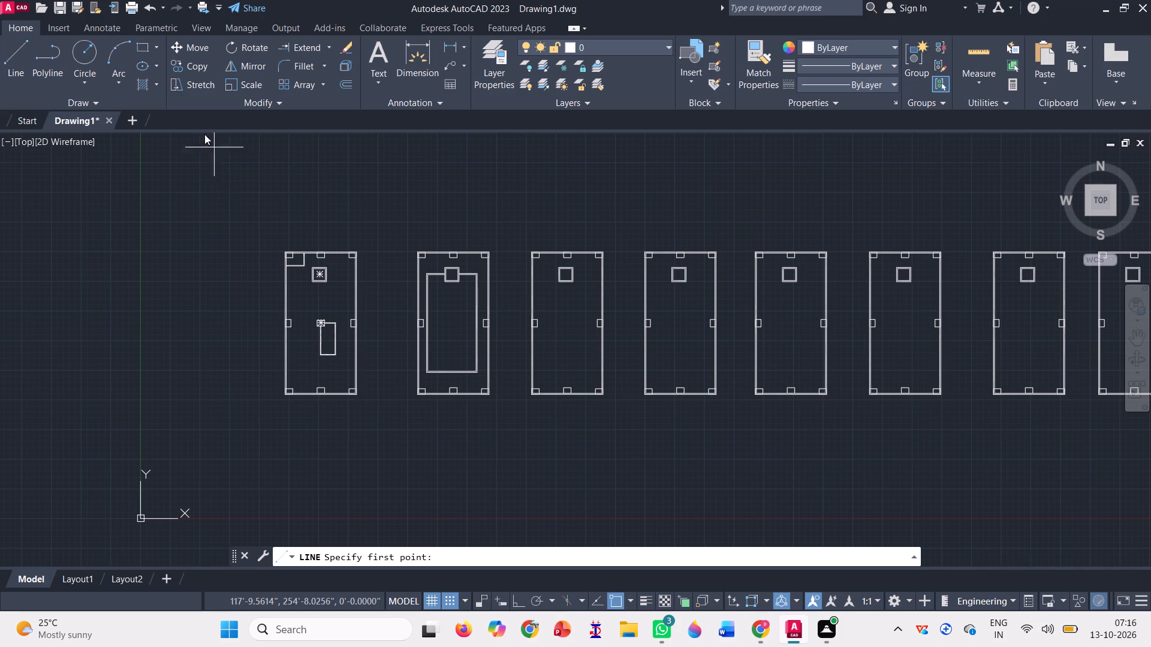
left_click(143, 49)
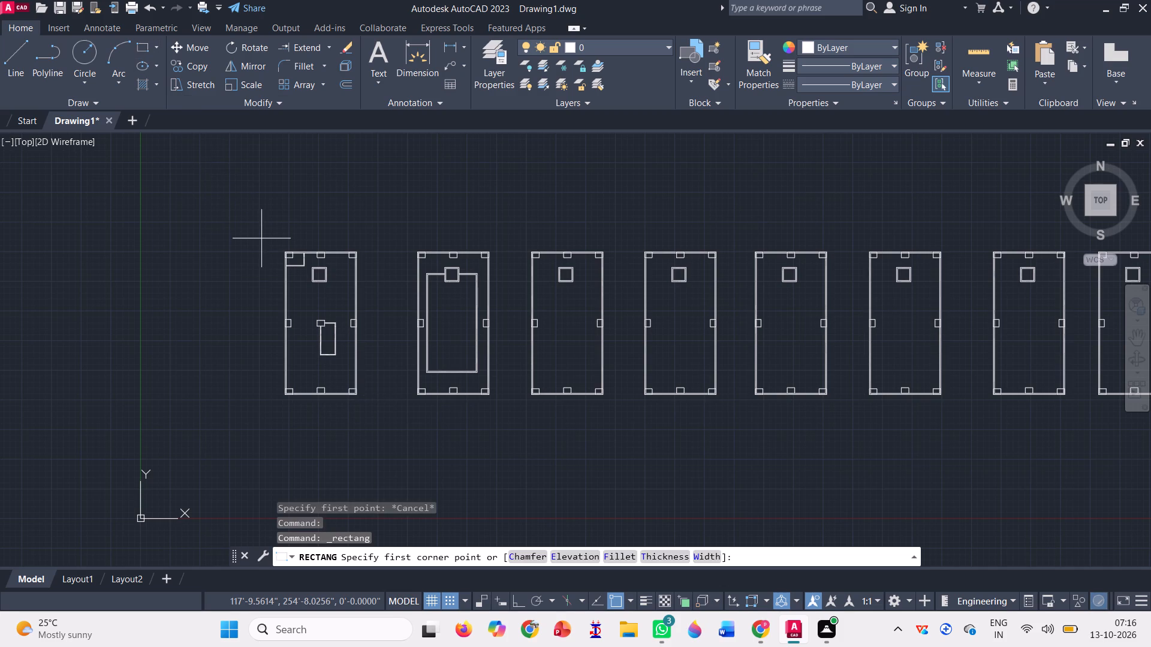
left_click(269, 233)
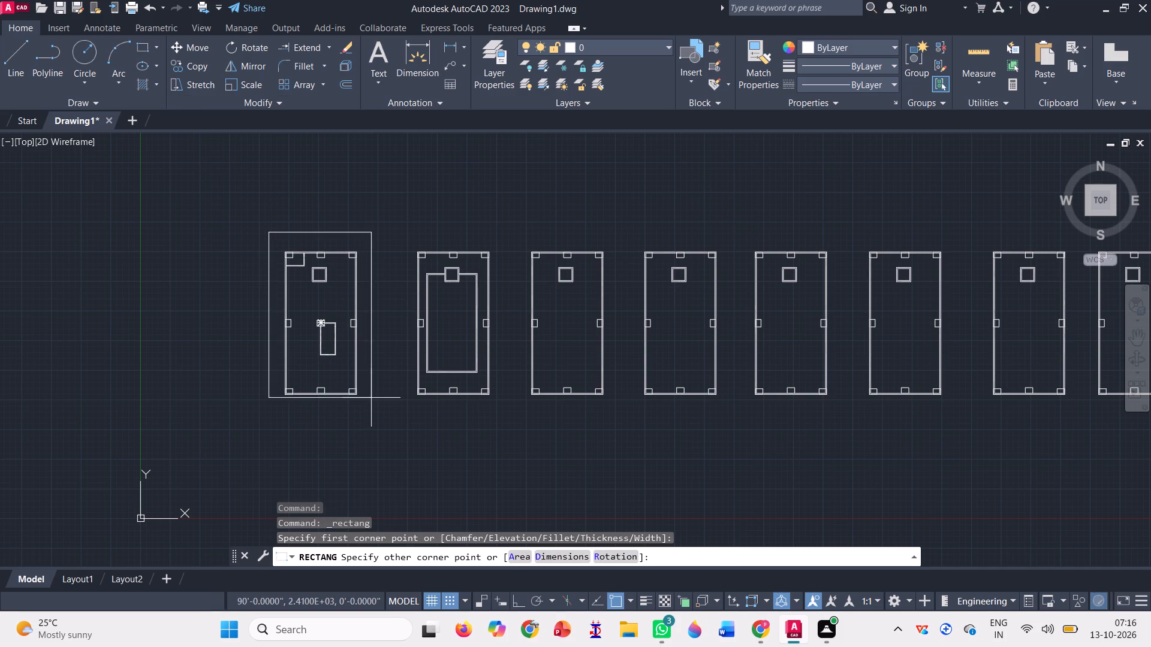
left_click(375, 415)
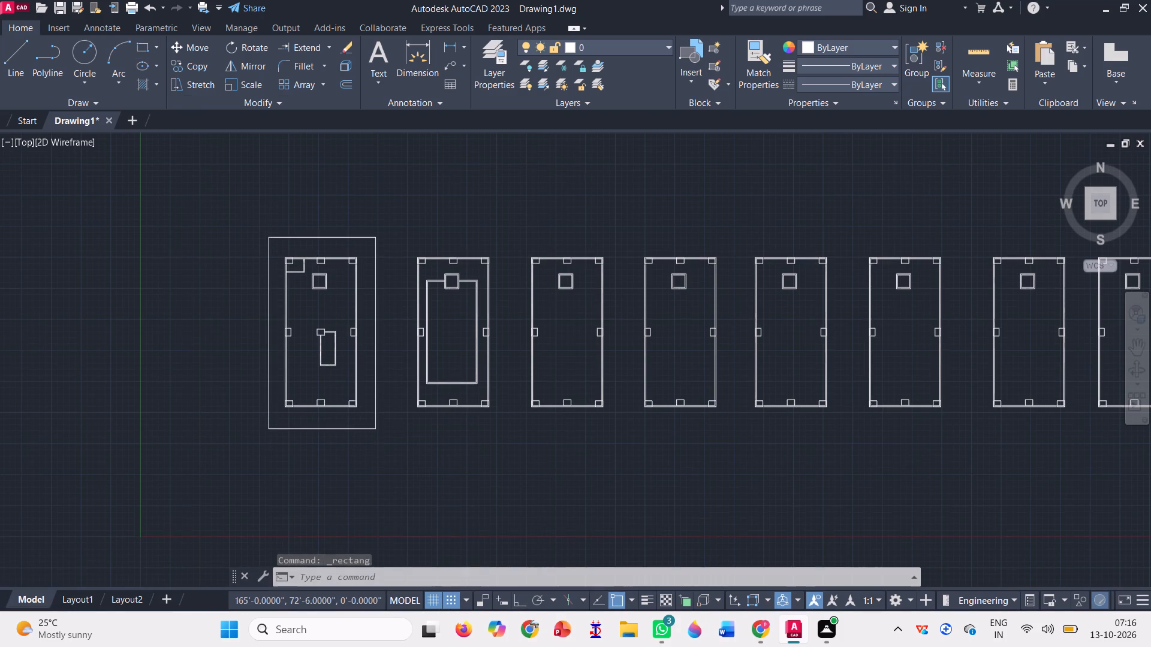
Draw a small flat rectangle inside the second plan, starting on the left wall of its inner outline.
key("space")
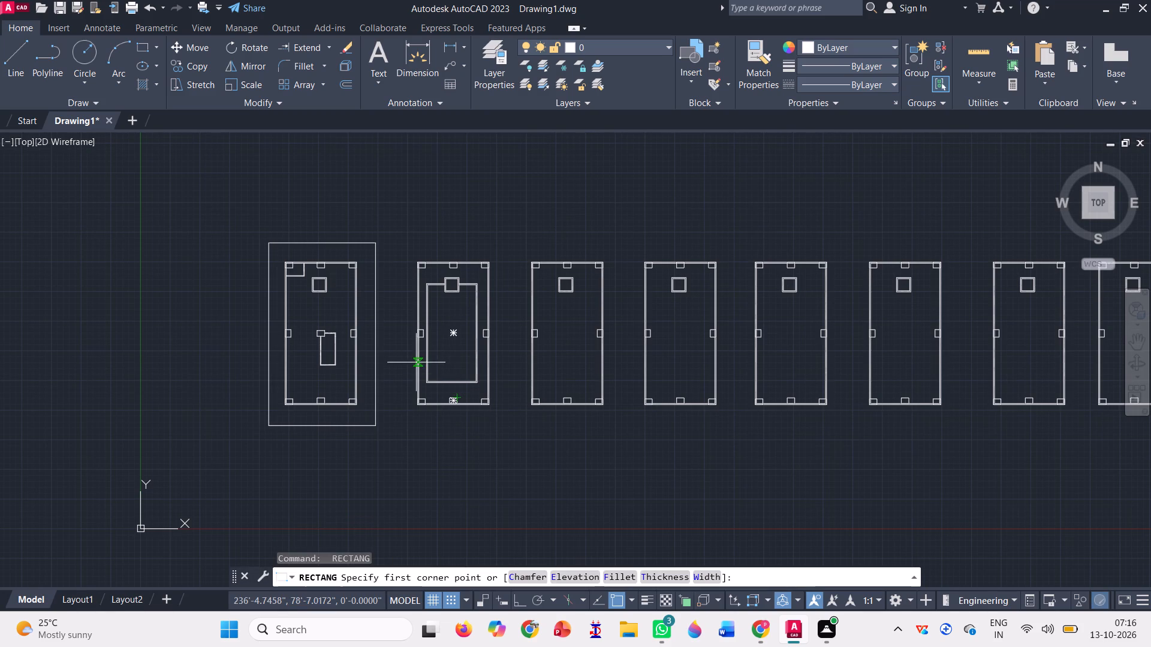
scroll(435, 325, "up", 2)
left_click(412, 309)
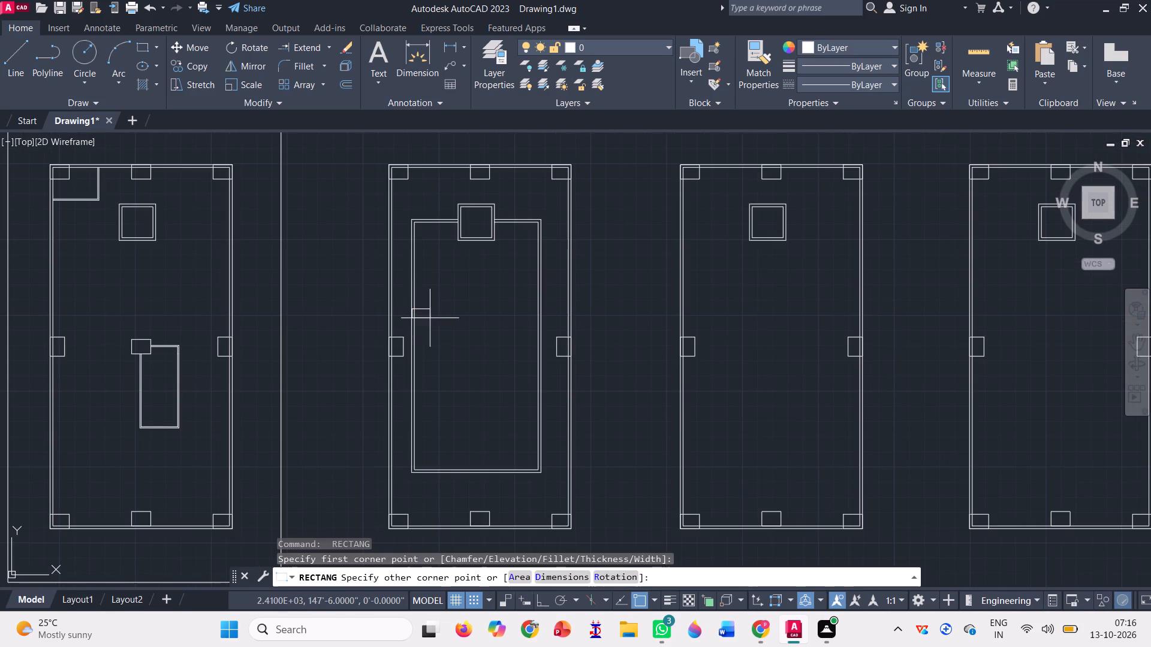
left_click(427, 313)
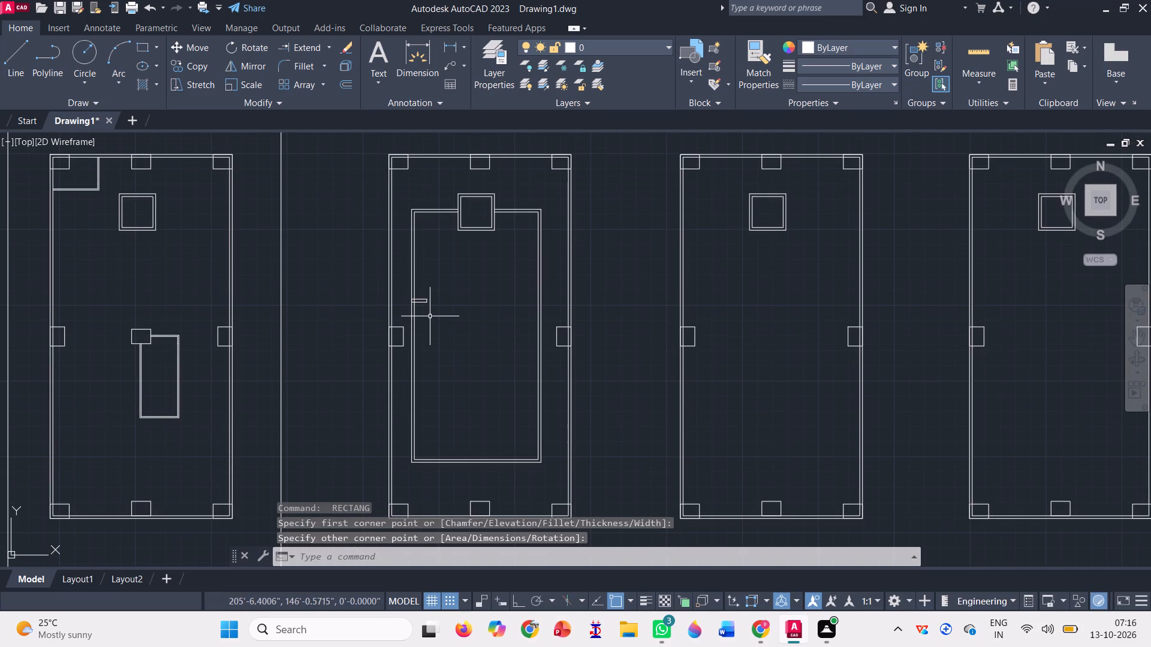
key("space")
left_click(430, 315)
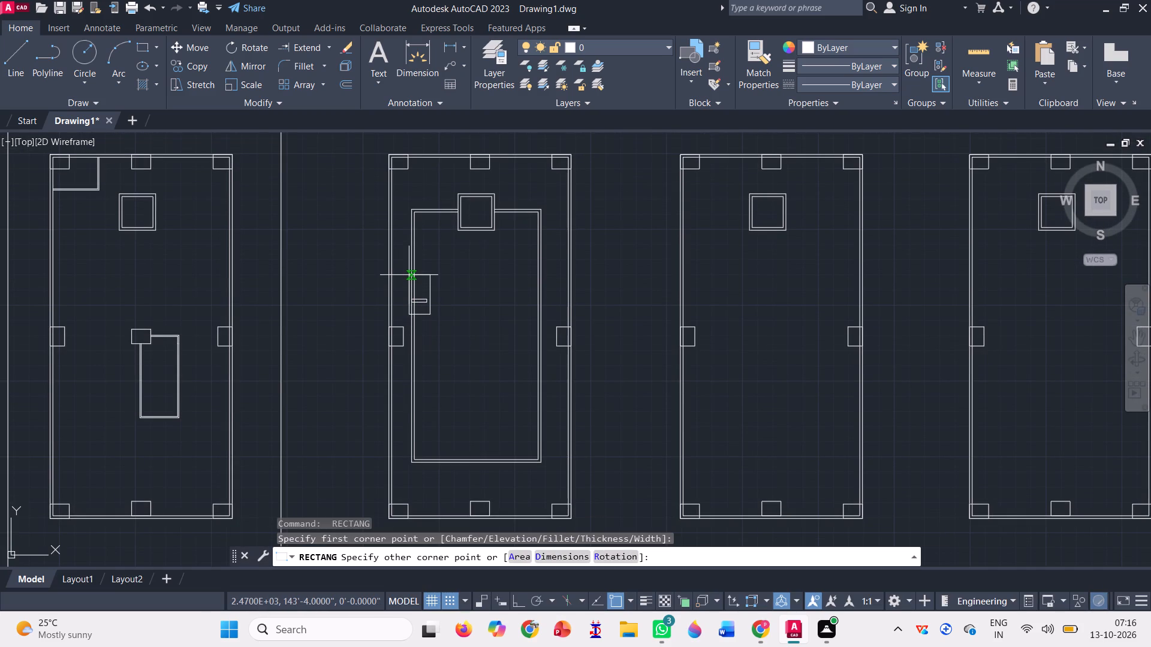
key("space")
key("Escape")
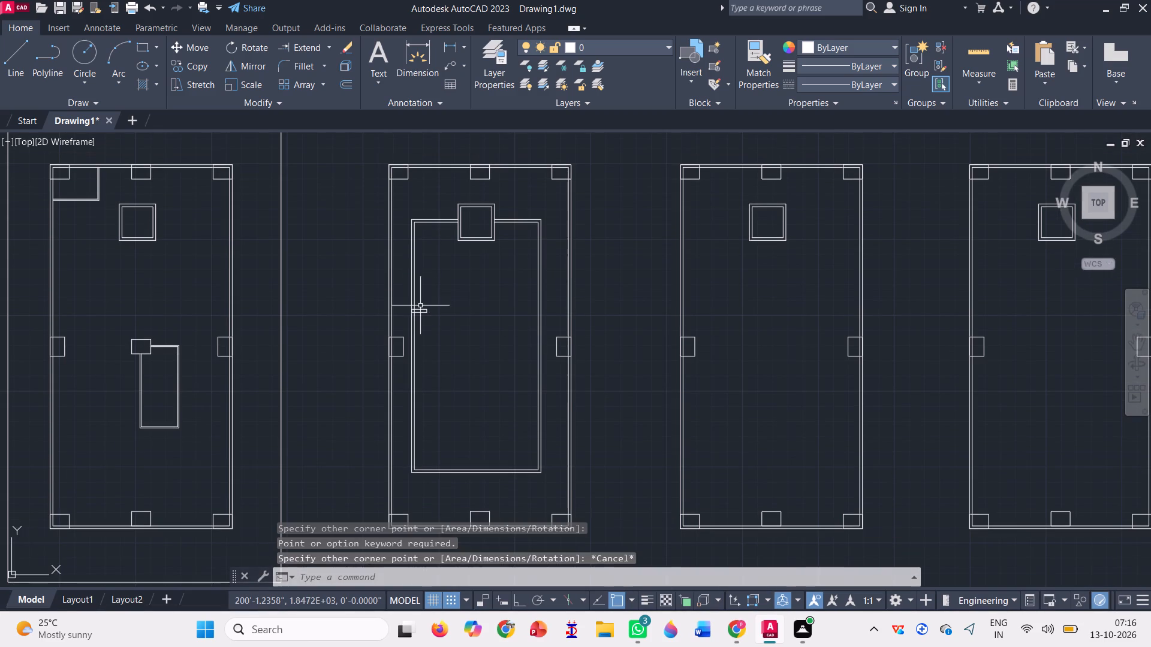
Delete the small rectangle and both lines of the double inner outline in the second plan.
left_click(435, 334)
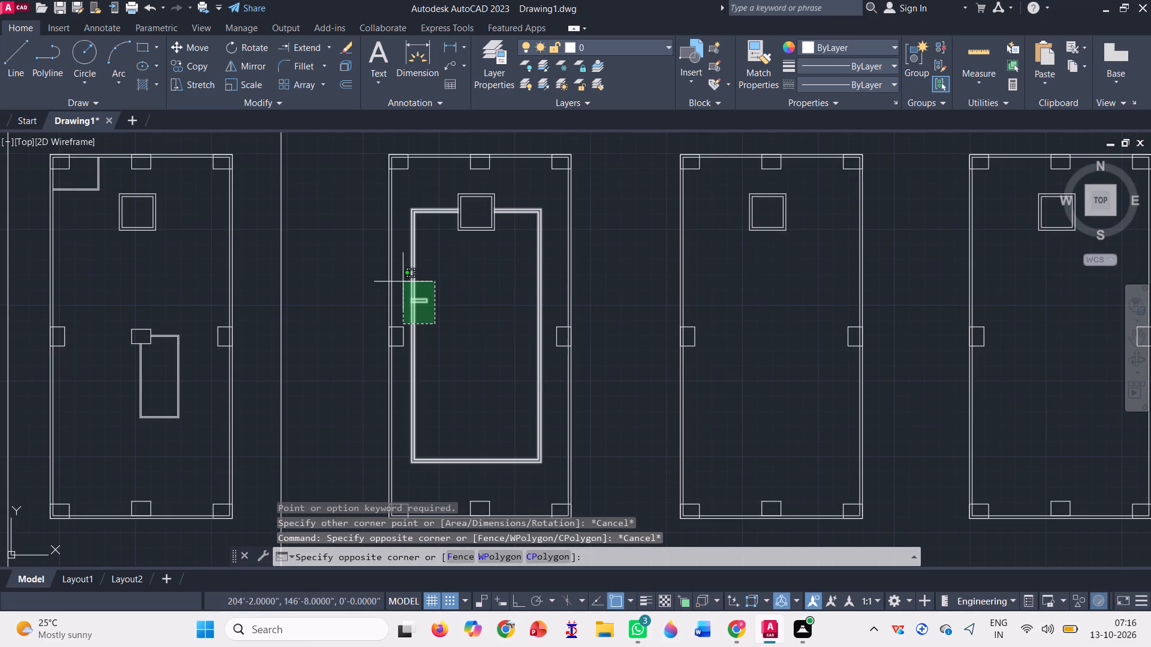
left_click(406, 285)
key("Delete")
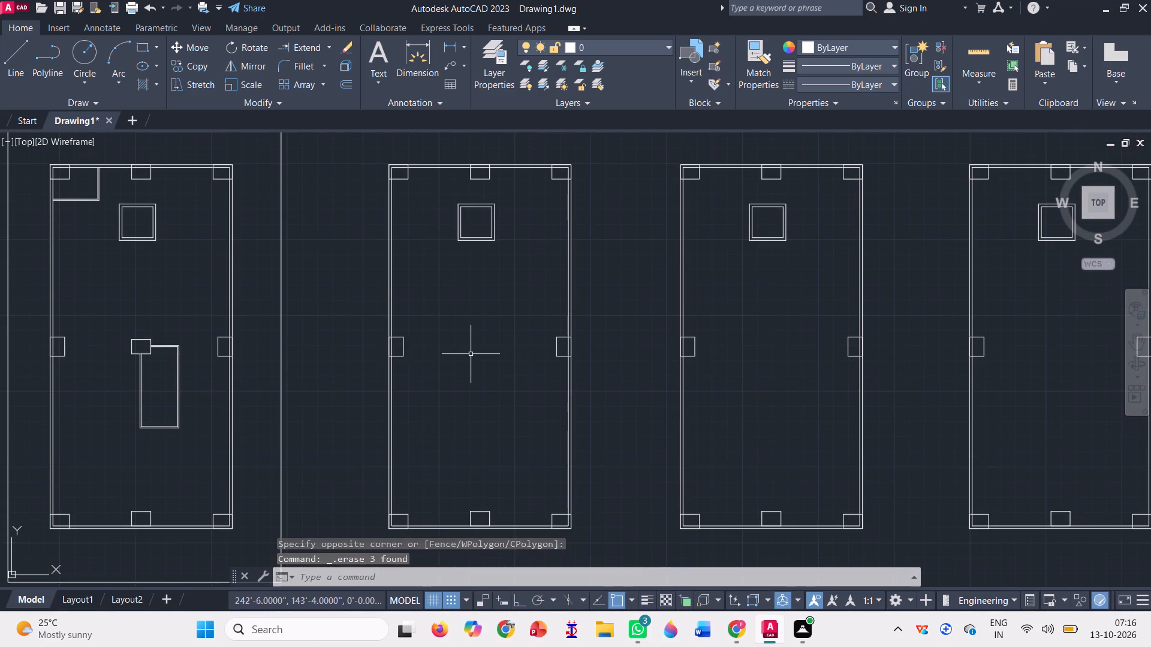
Offset the rectangle surrounding the first plan inward by 9".
scroll(471, 354, "down", 1)
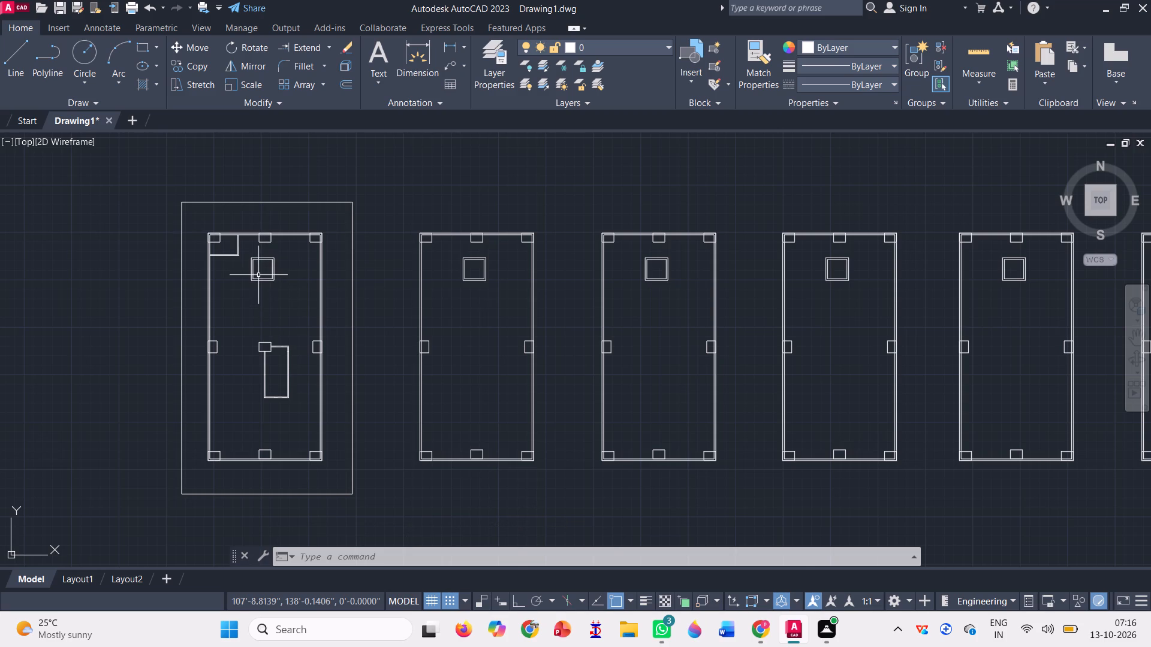
scroll(258, 273, "up", 1)
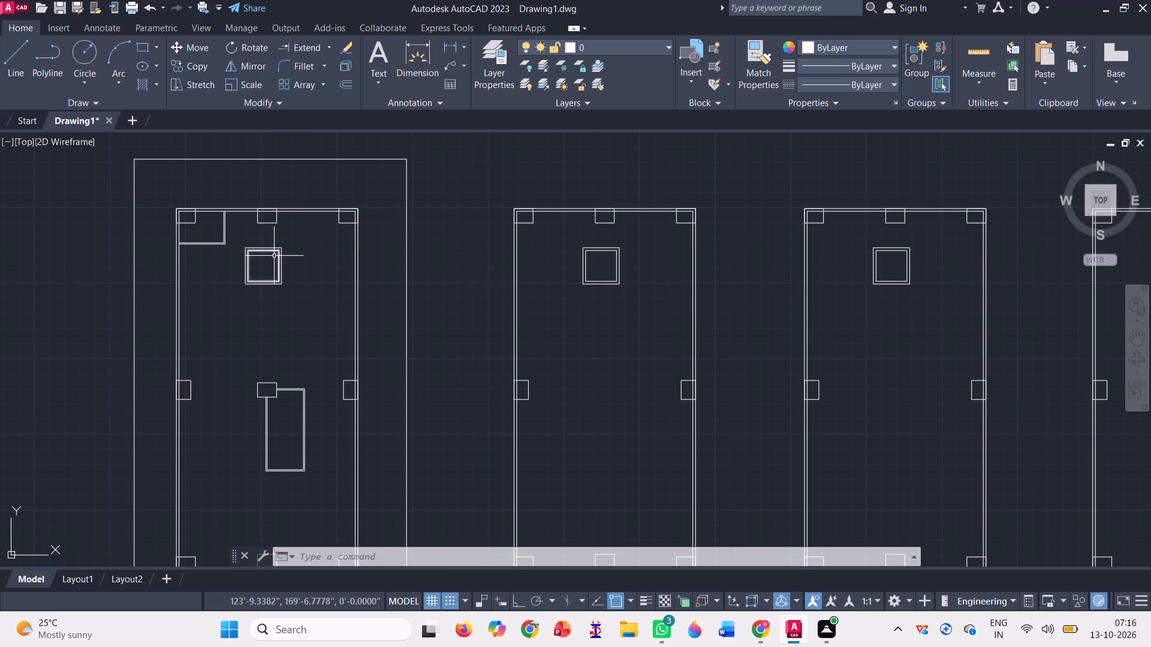
left_click(209, 46)
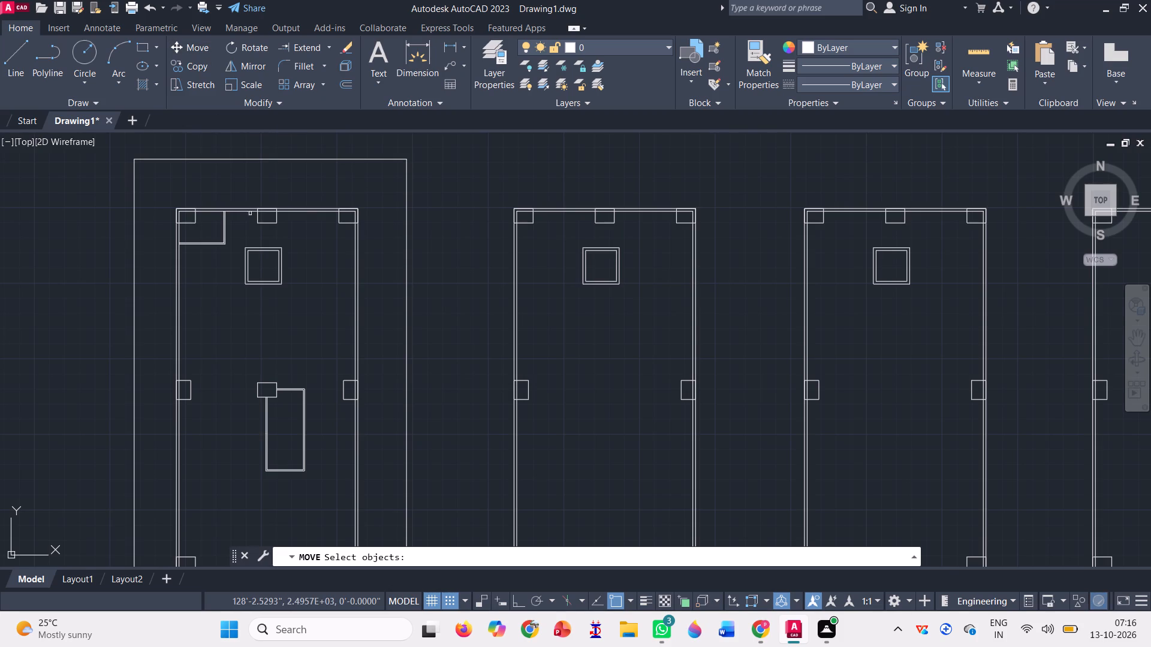
key("Escape")
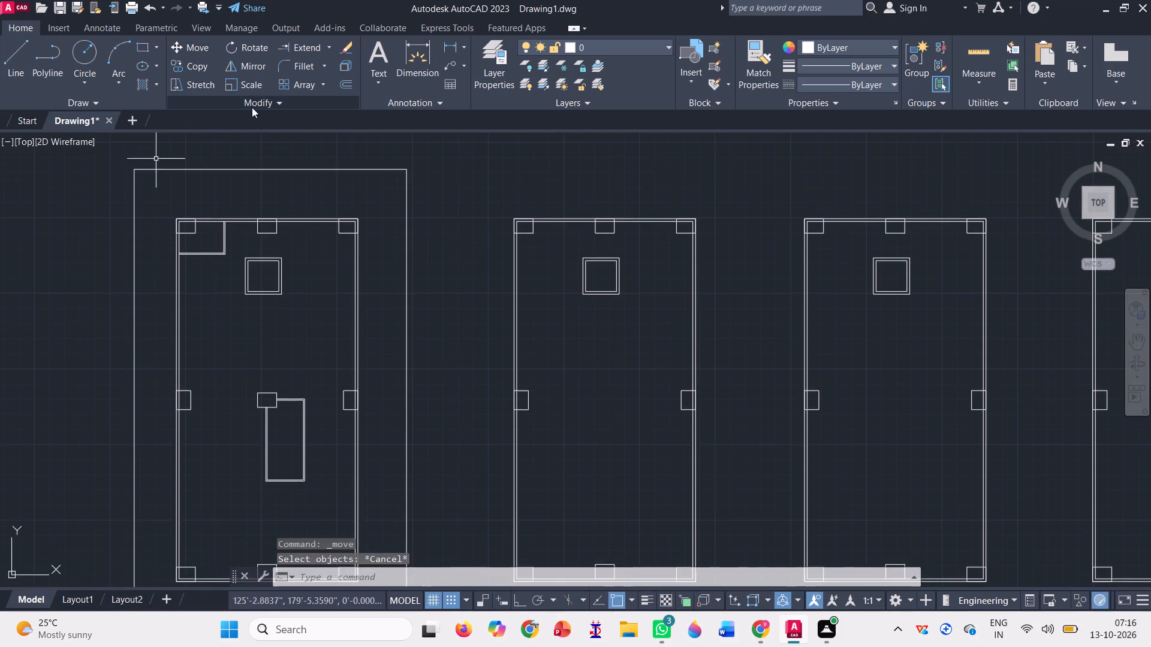
left_click(343, 81)
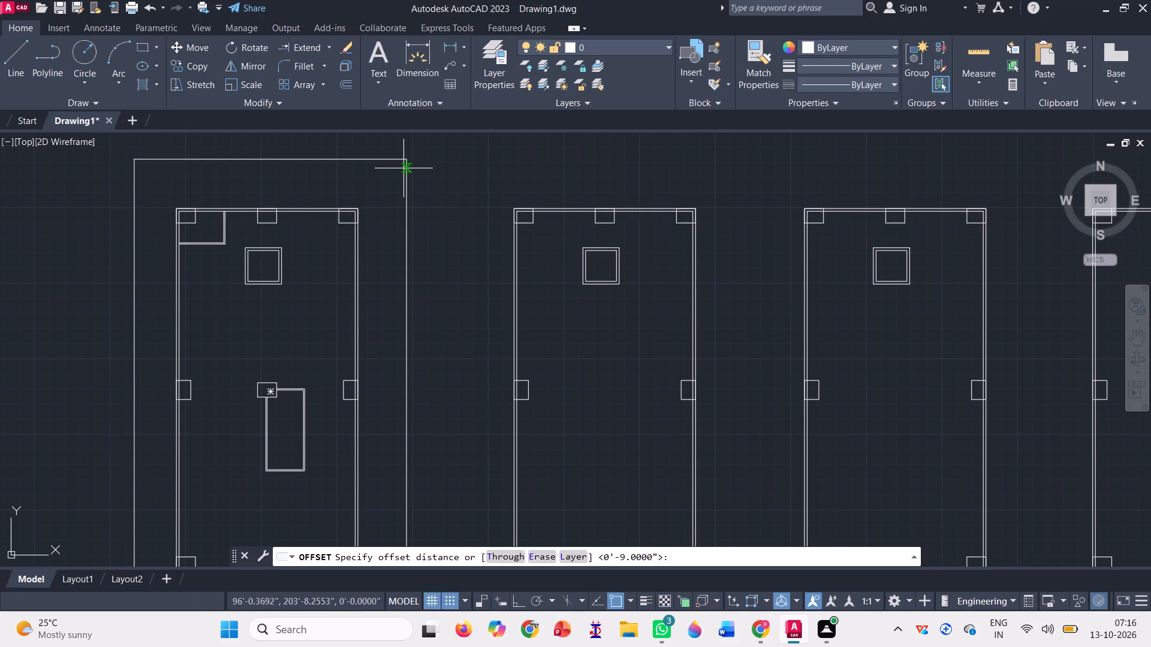
key("space")
left_click(402, 159)
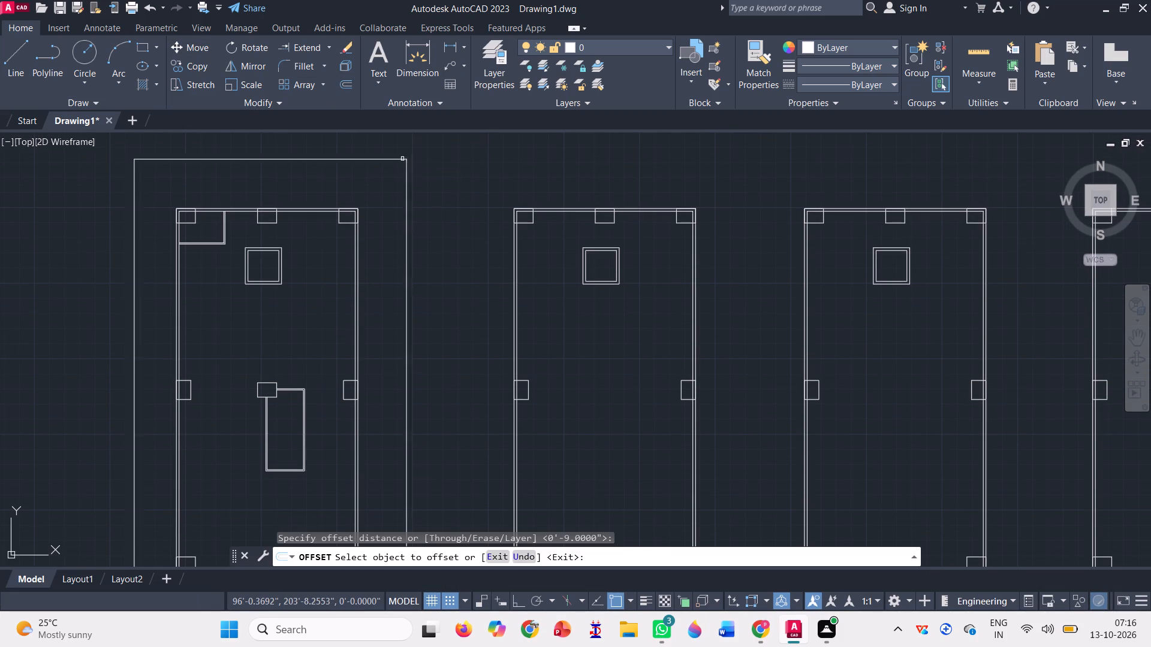
left_click(386, 183)
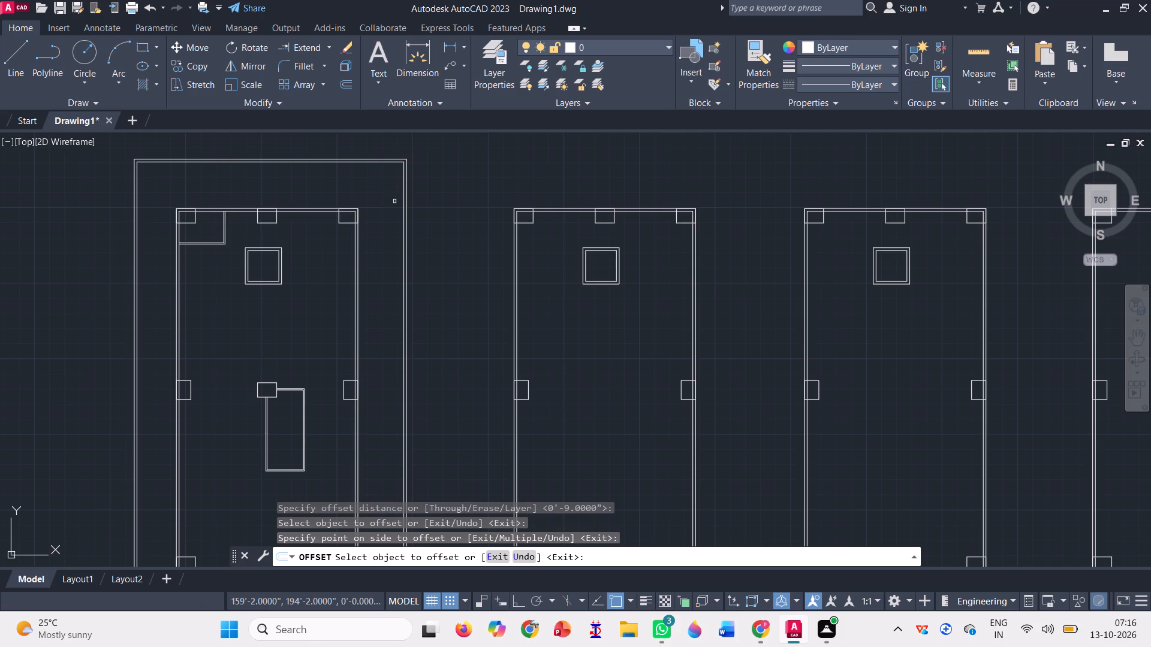
key("space")
Move the double-outlined square rooms of all nine plans together, placing their upper-right corner just at the lower-right corner of the first plan's tall inner rectangle.
scroll(409, 184, "down", 2)
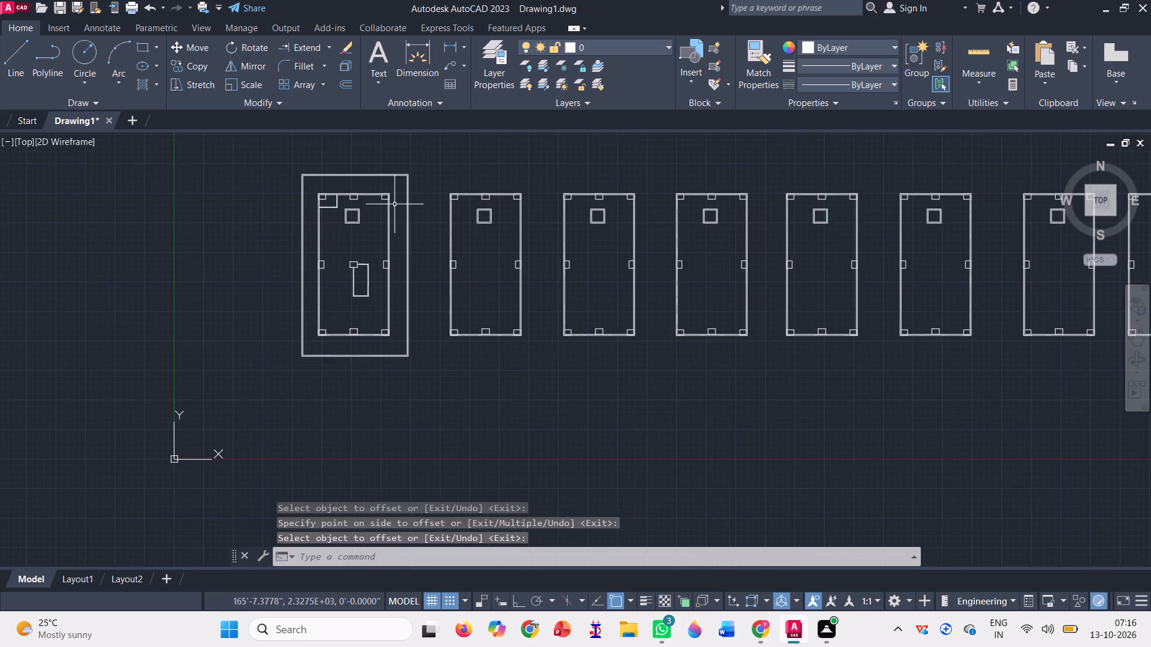
scroll(373, 228, "up", 2)
scroll(318, 214, "down", 1)
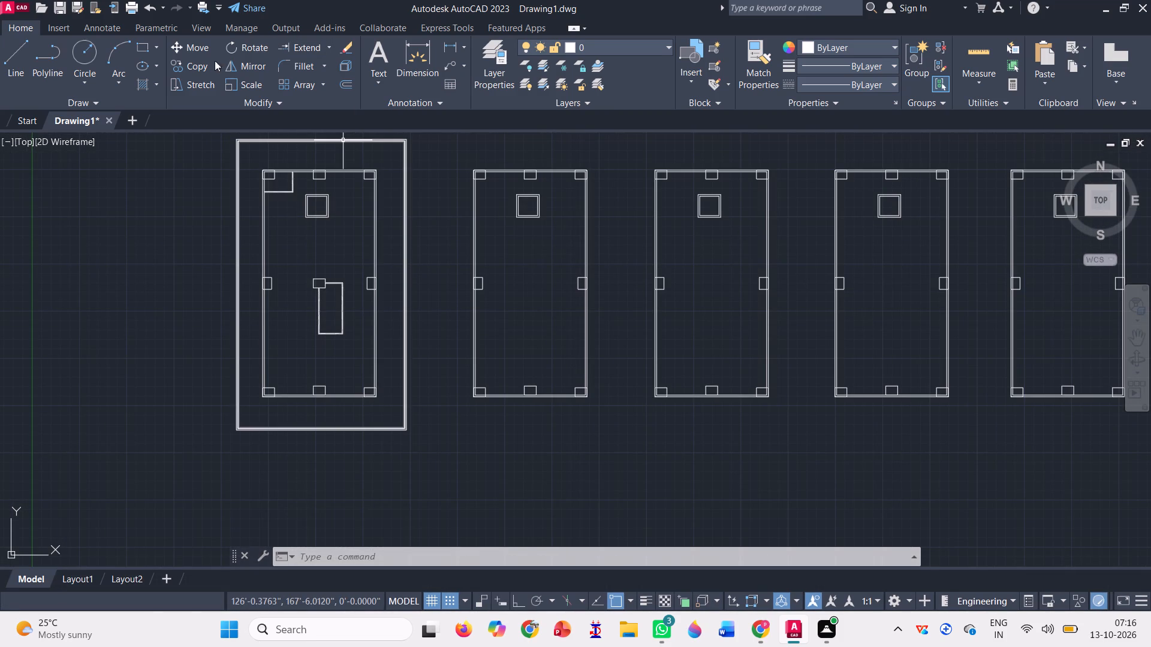
left_click(202, 41)
left_click(335, 217)
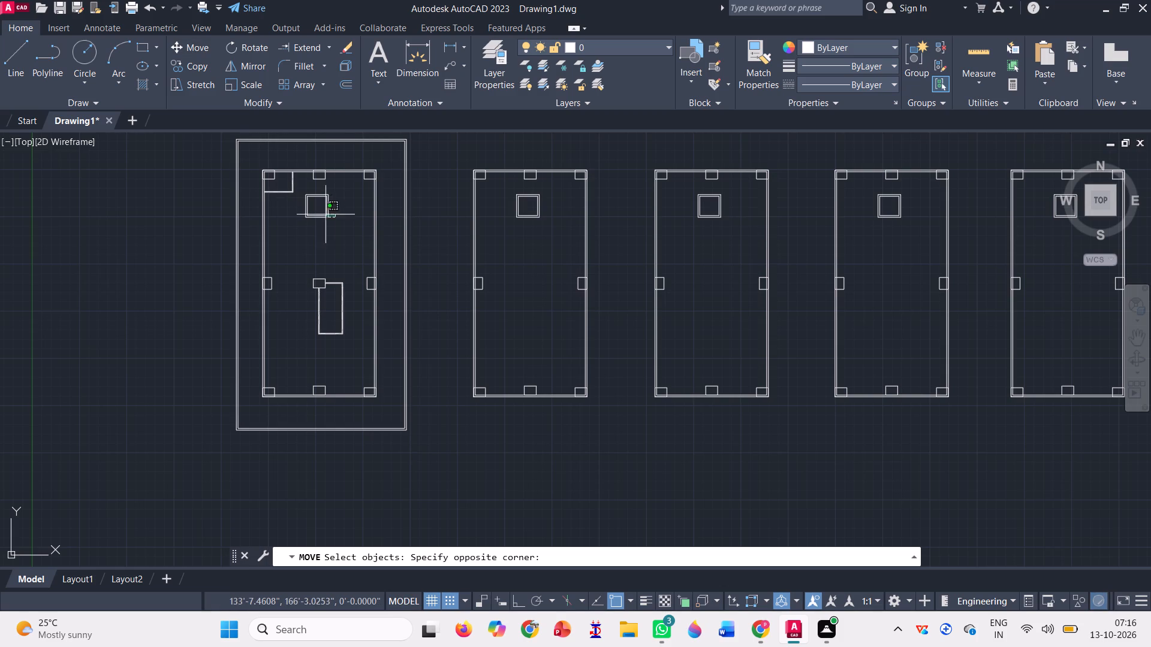
left_click(310, 209)
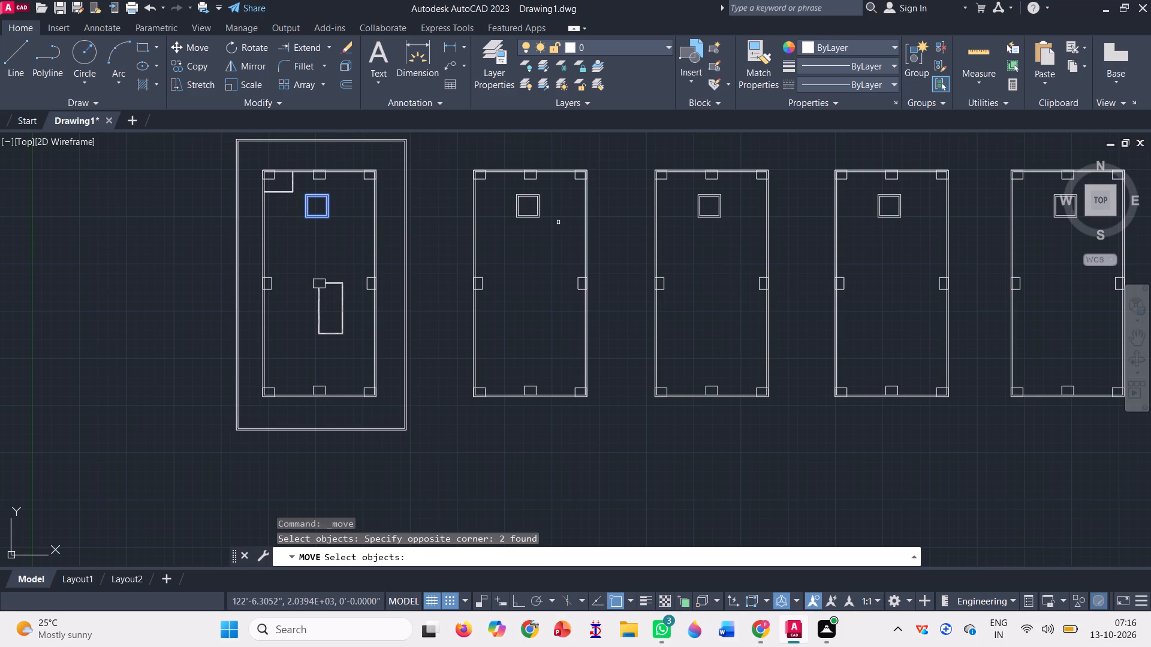
left_click(558, 222)
left_click(507, 201)
left_click(739, 222)
left_click(691, 194)
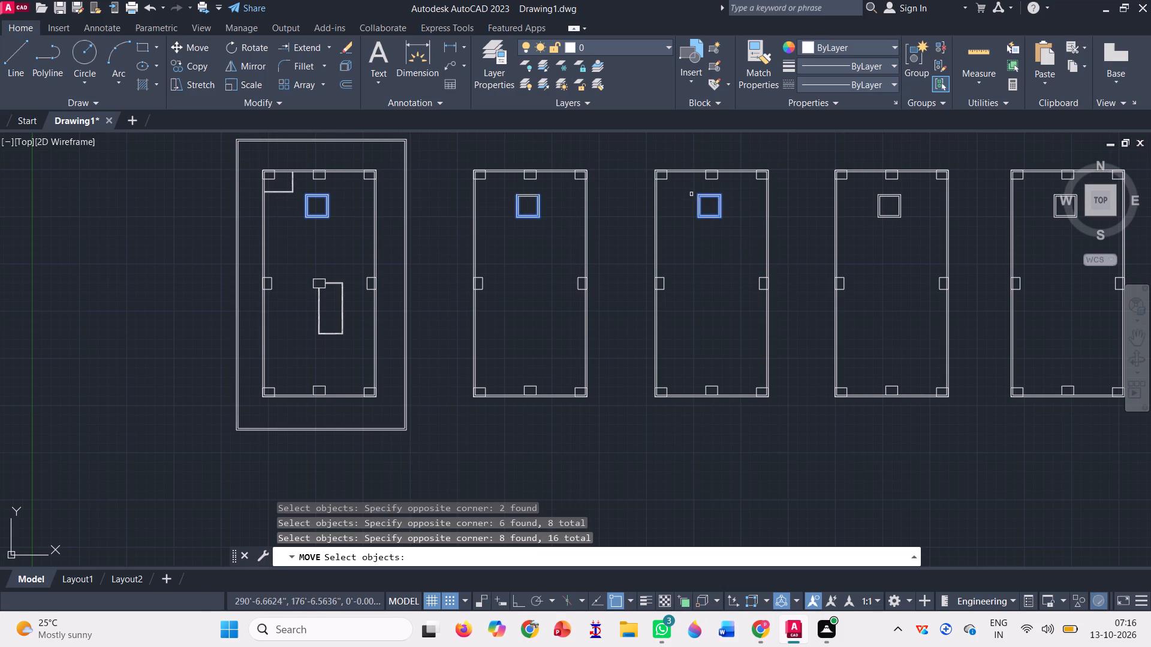
scroll(111, 276, "down", 2)
scroll(411, 246, "up", 2)
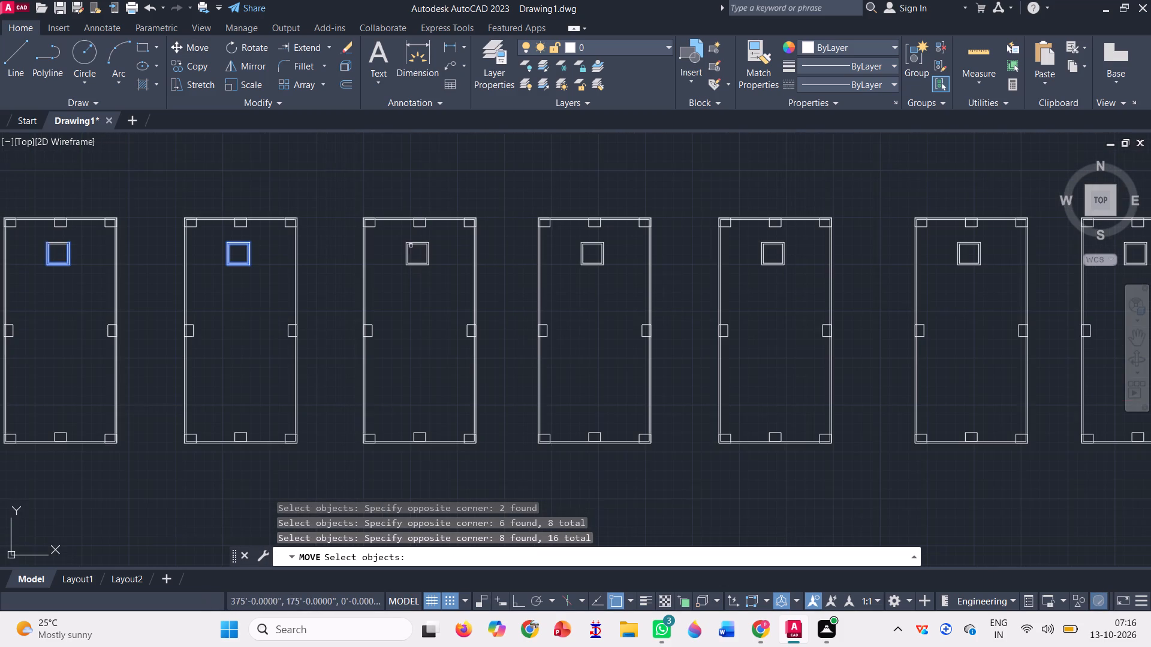
left_click(438, 281)
left_click(418, 249)
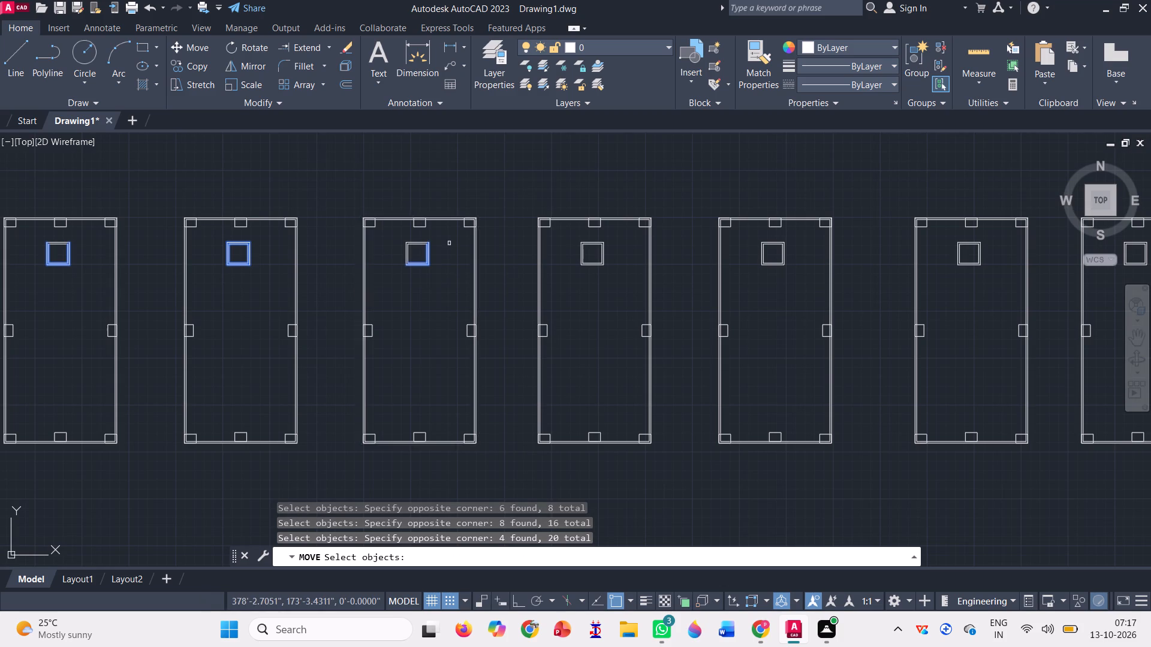
scroll(449, 243, "up", 3)
left_click(305, 223)
left_click(267, 285)
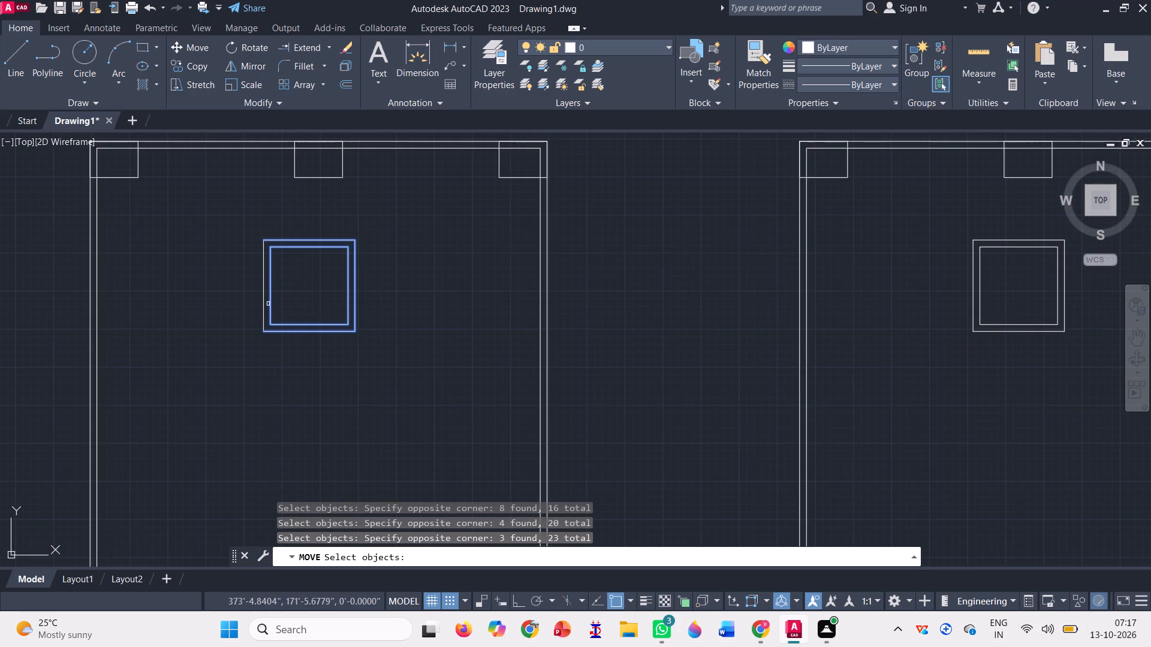
left_click(263, 294)
scroll(217, 282, "down", 1)
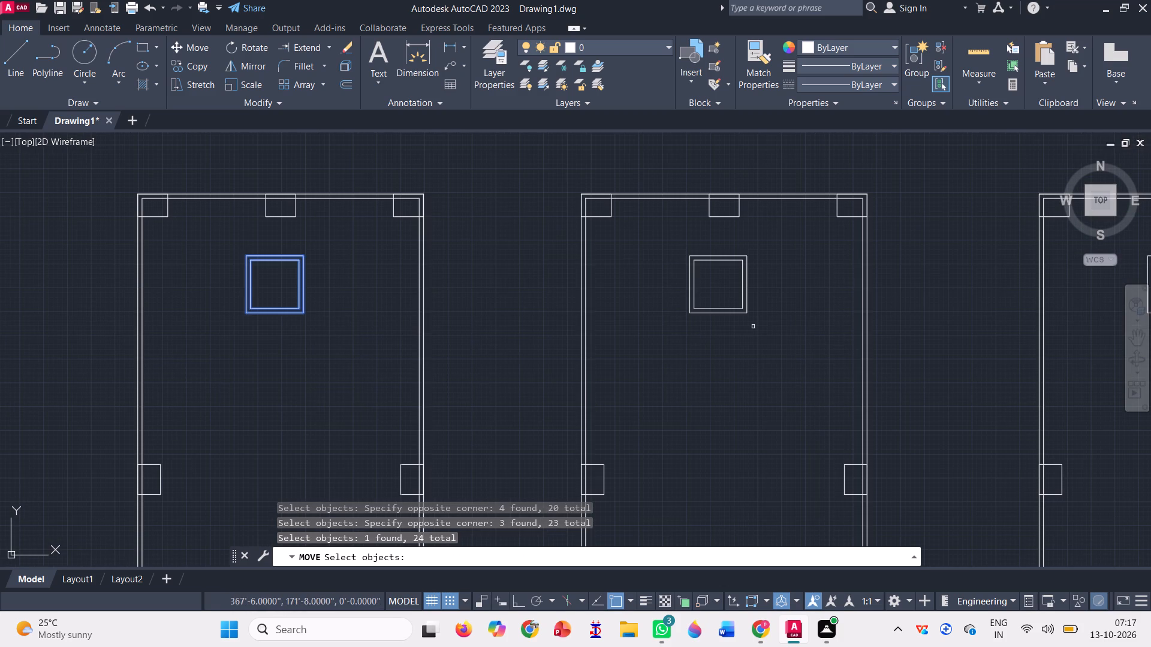
left_click(769, 331)
left_click(631, 259)
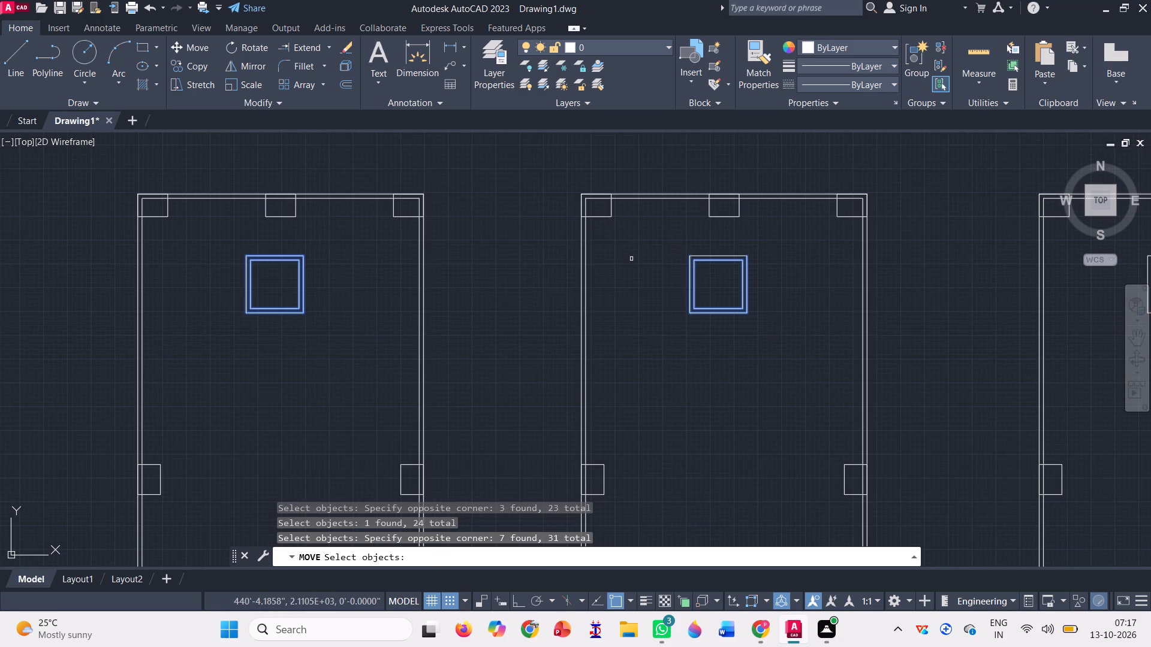
left_click(725, 253)
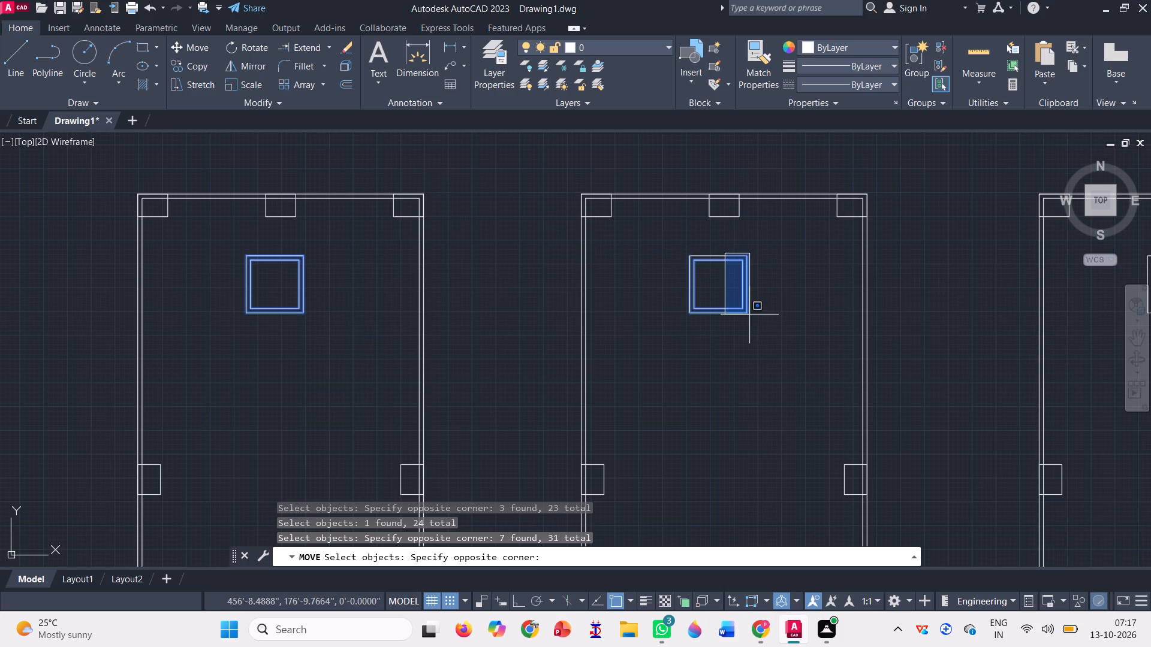
left_click(749, 313)
left_click(741, 264)
left_click(715, 242)
left_click(718, 267)
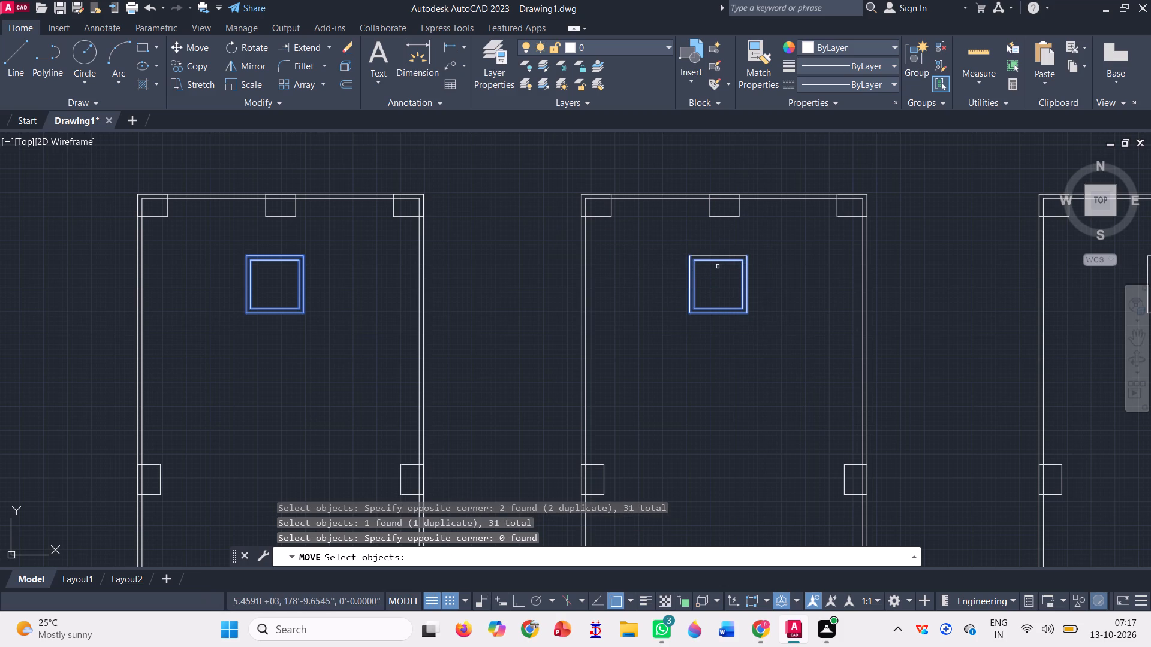
left_click(718, 267)
left_click(708, 237)
scroll(670, 261, "down", 2)
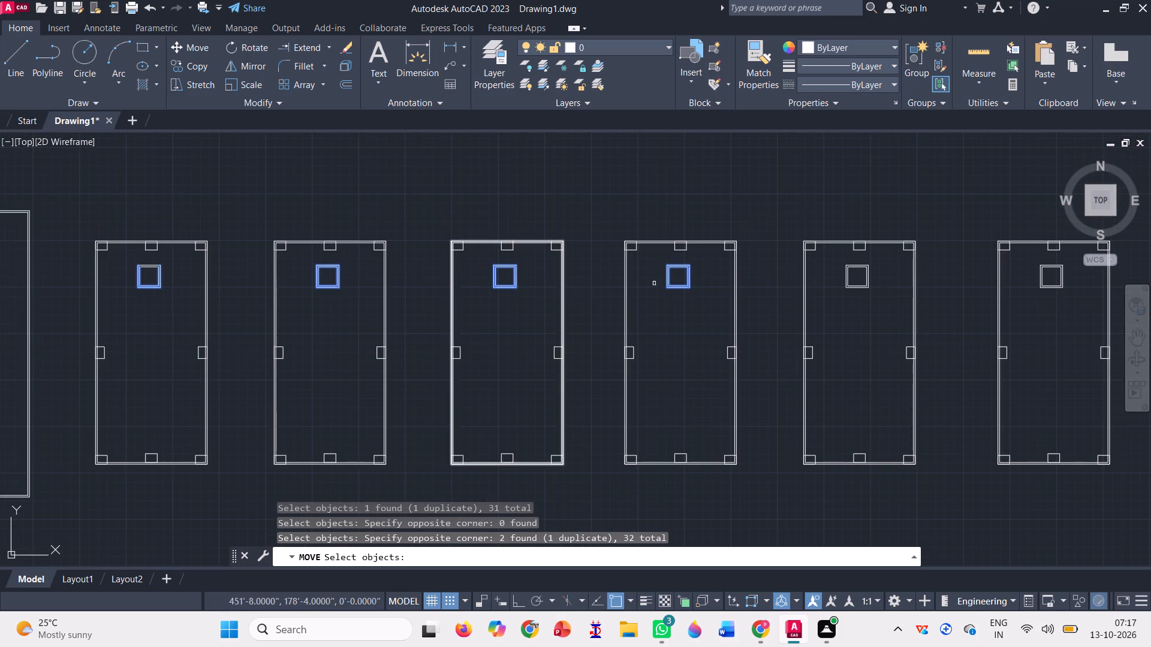
scroll(911, 279, "up", 3)
left_click(774, 330)
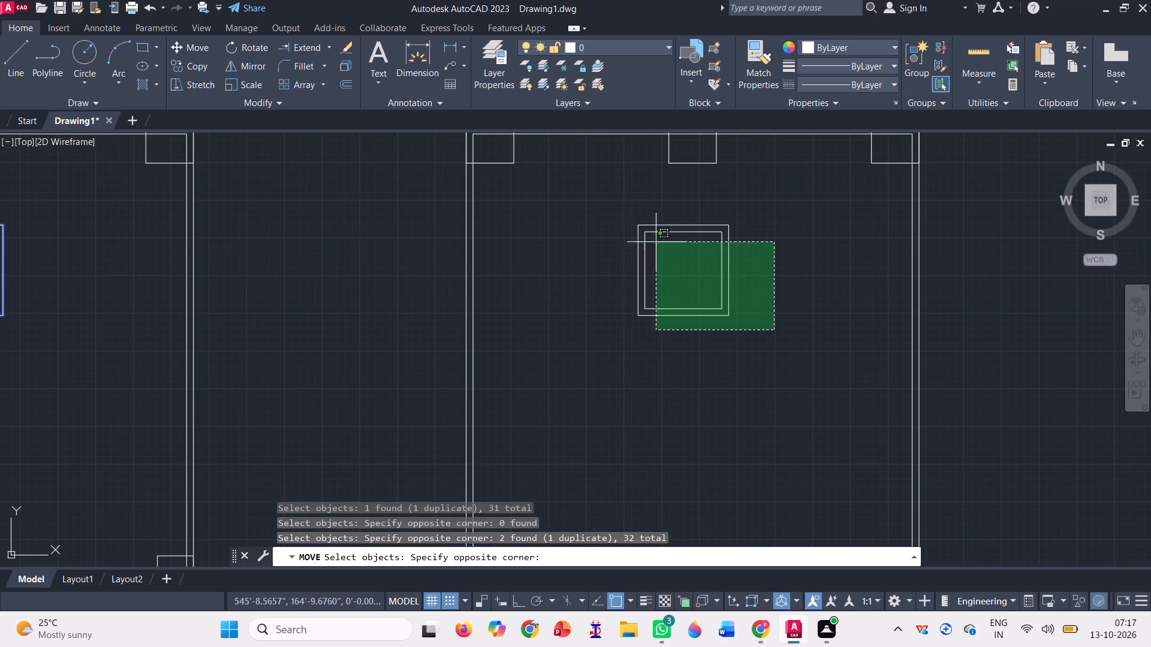
left_click(614, 213)
scroll(360, 289, "down", 3)
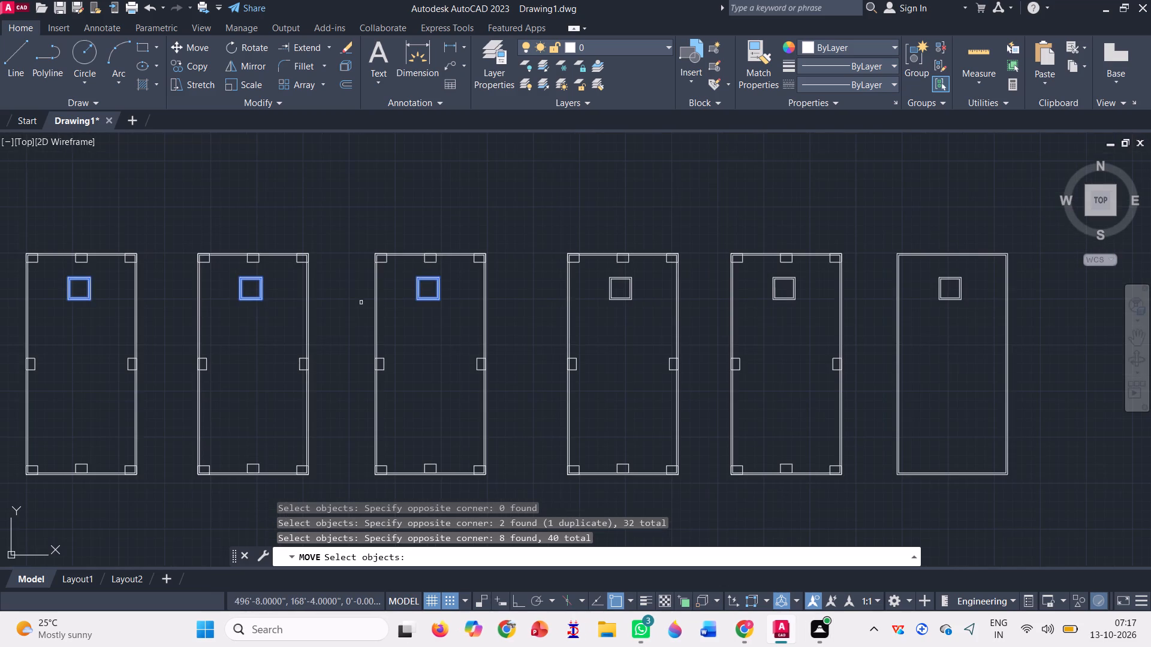
scroll(654, 297, "up", 2)
left_click(644, 316)
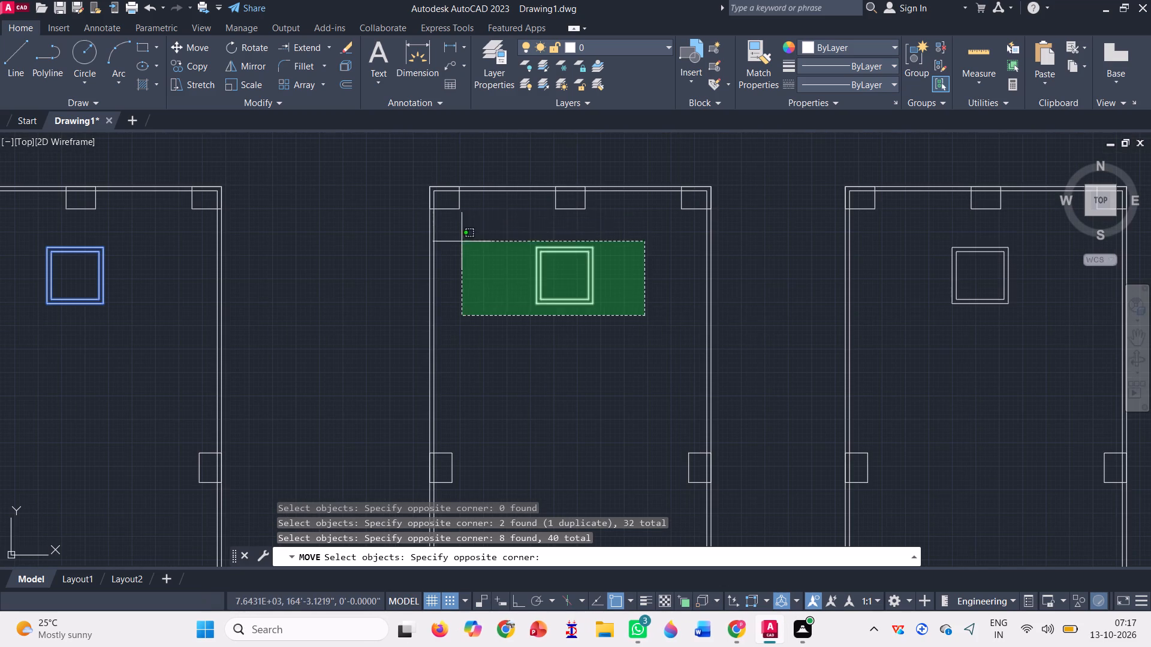
left_click(466, 243)
scroll(528, 301, "down", 2)
left_click(737, 306)
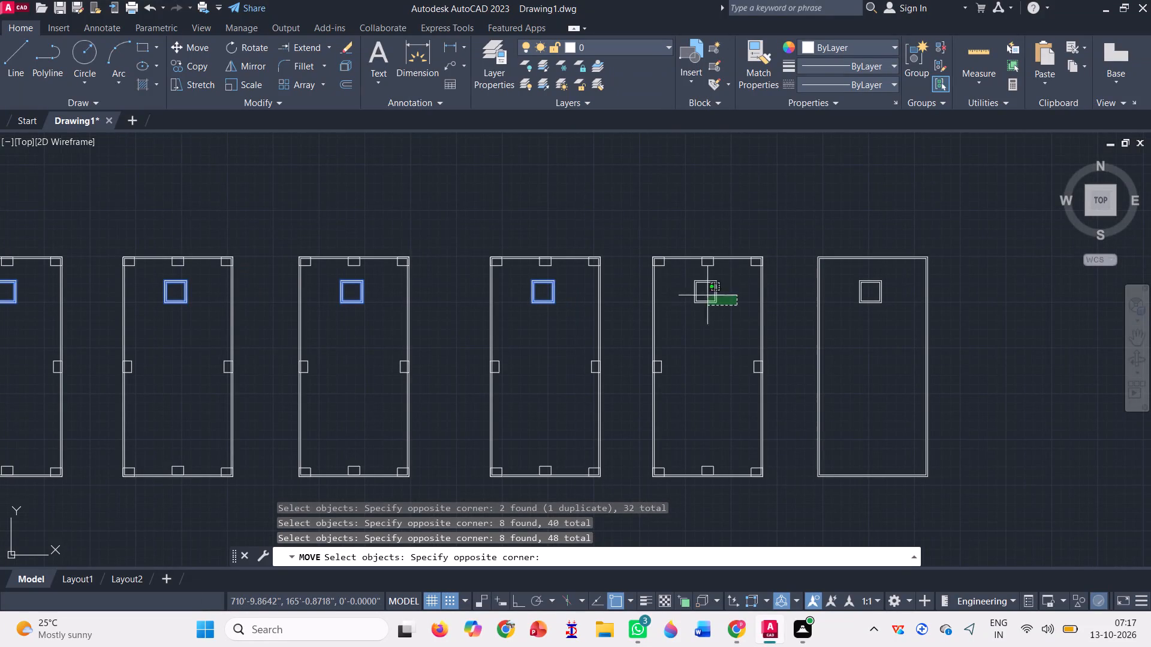
left_click(659, 270)
left_click(908, 321)
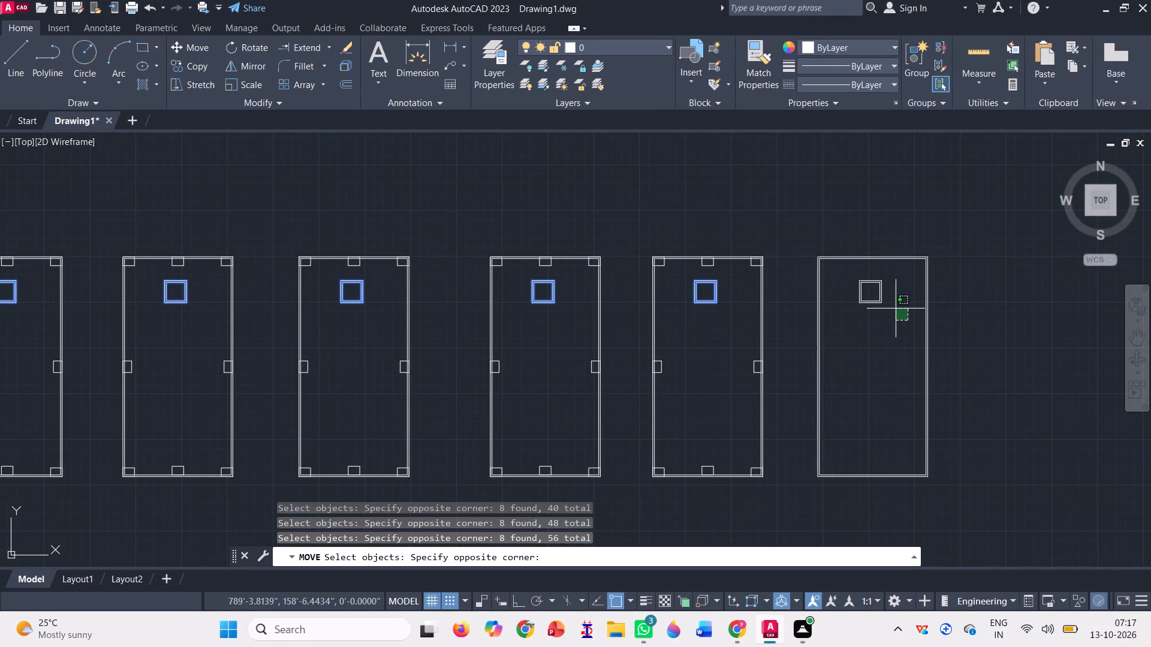
left_click(833, 265)
scroll(929, 249, "down", 4)
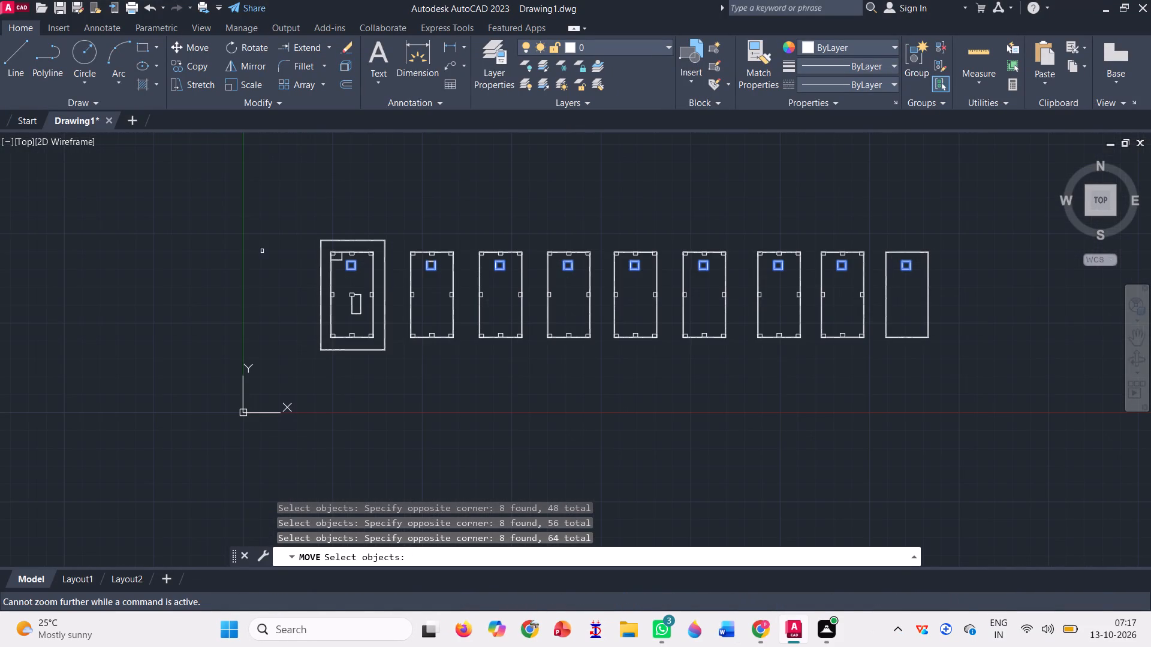
scroll(327, 255, "up", 3)
key("space")
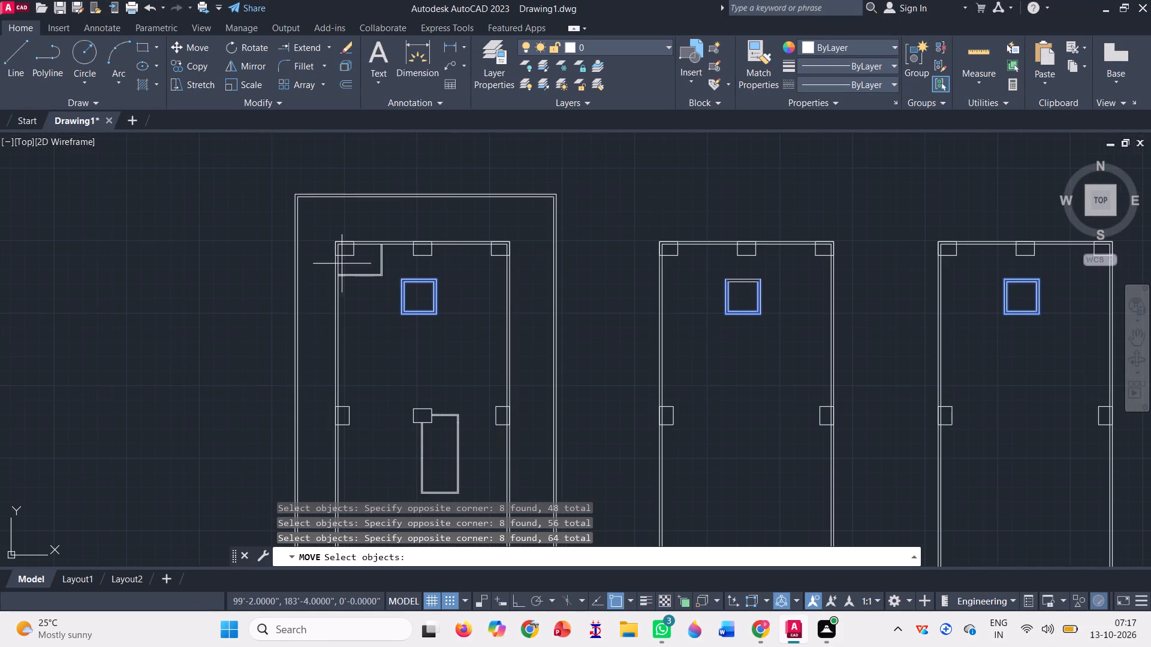
scroll(396, 273, "up", 3)
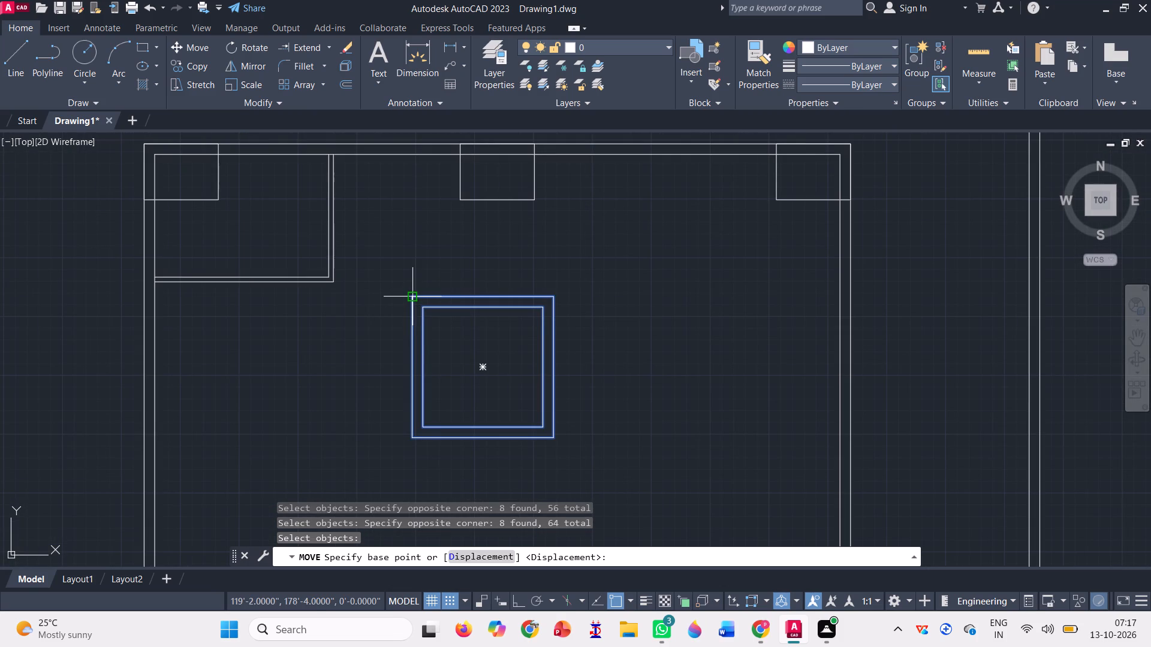
left_click(554, 297)
scroll(552, 200, "down", 2)
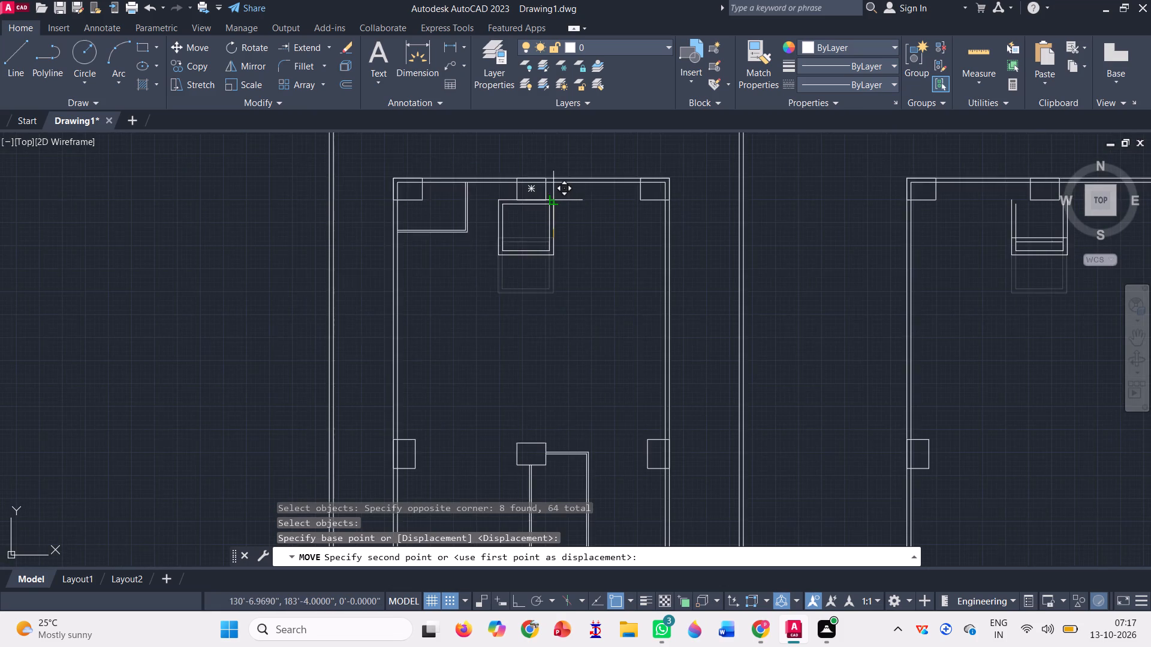
scroll(552, 200, "down", 1)
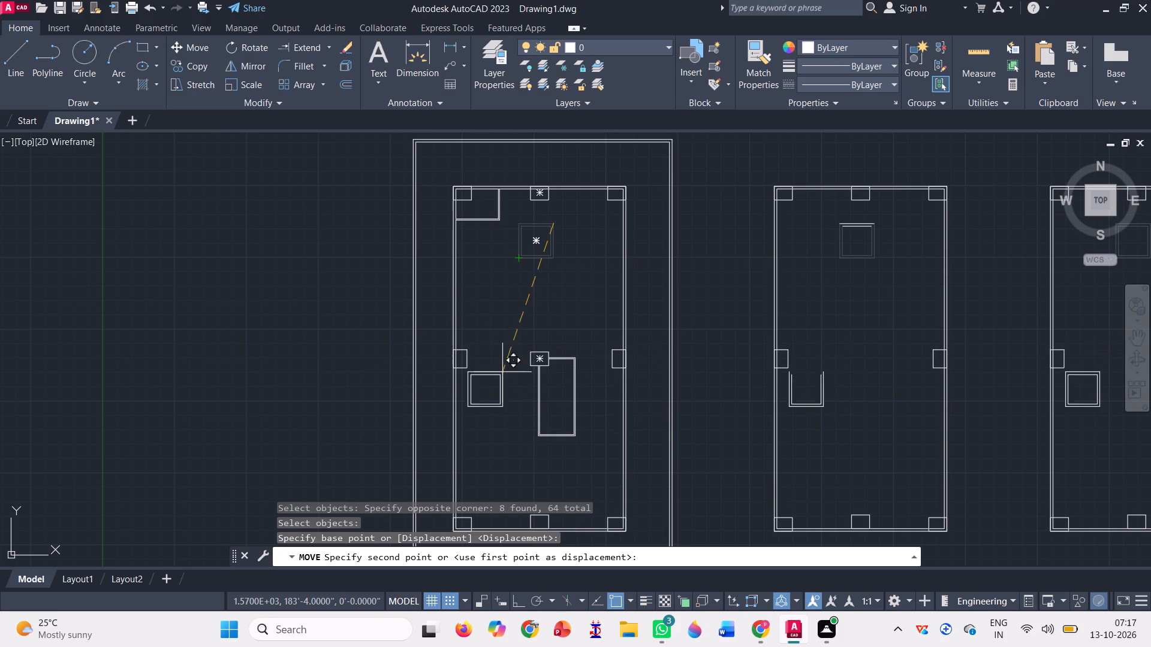
scroll(531, 385, "up", 1)
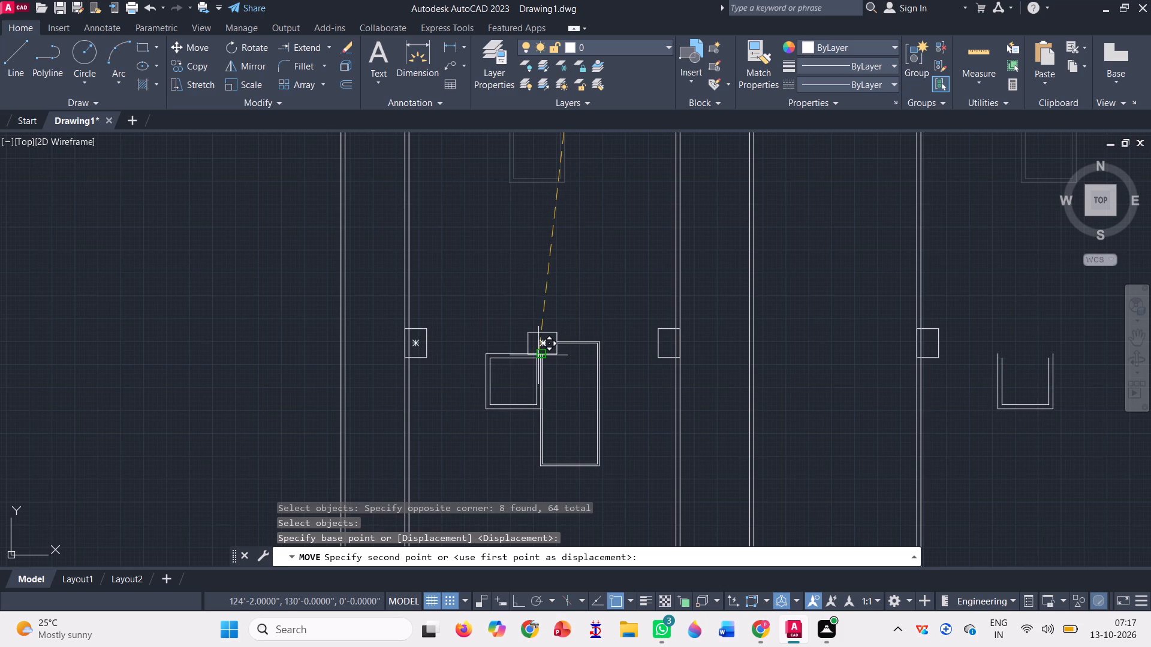
scroll(499, 370, "down", 1)
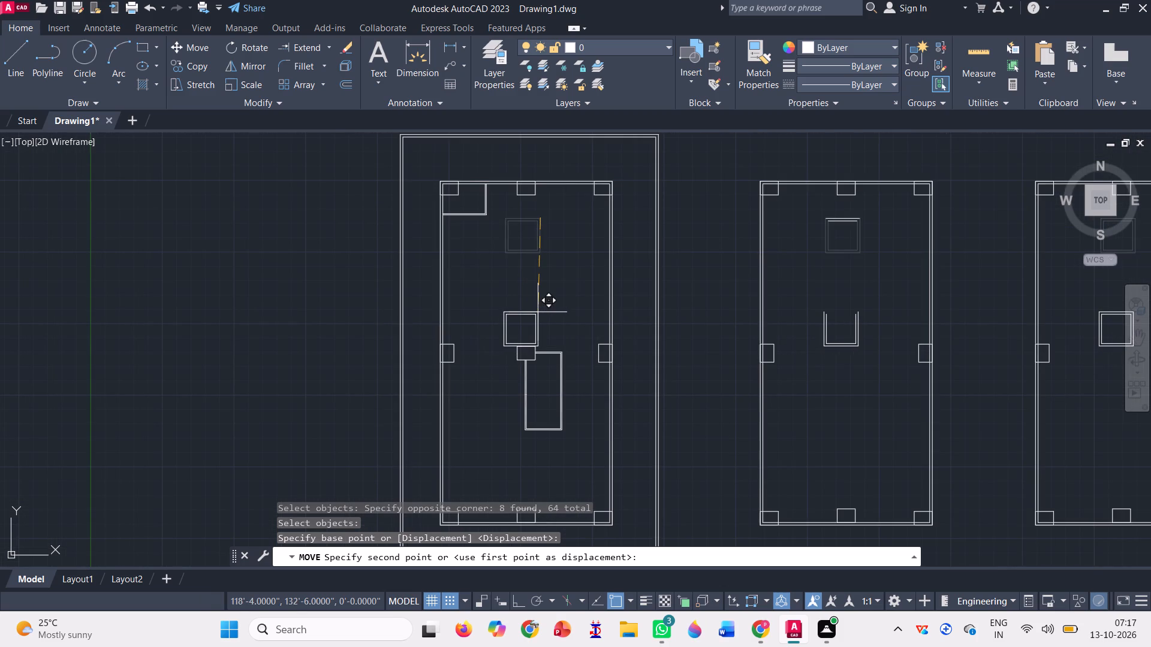
scroll(540, 313, "up", 1)
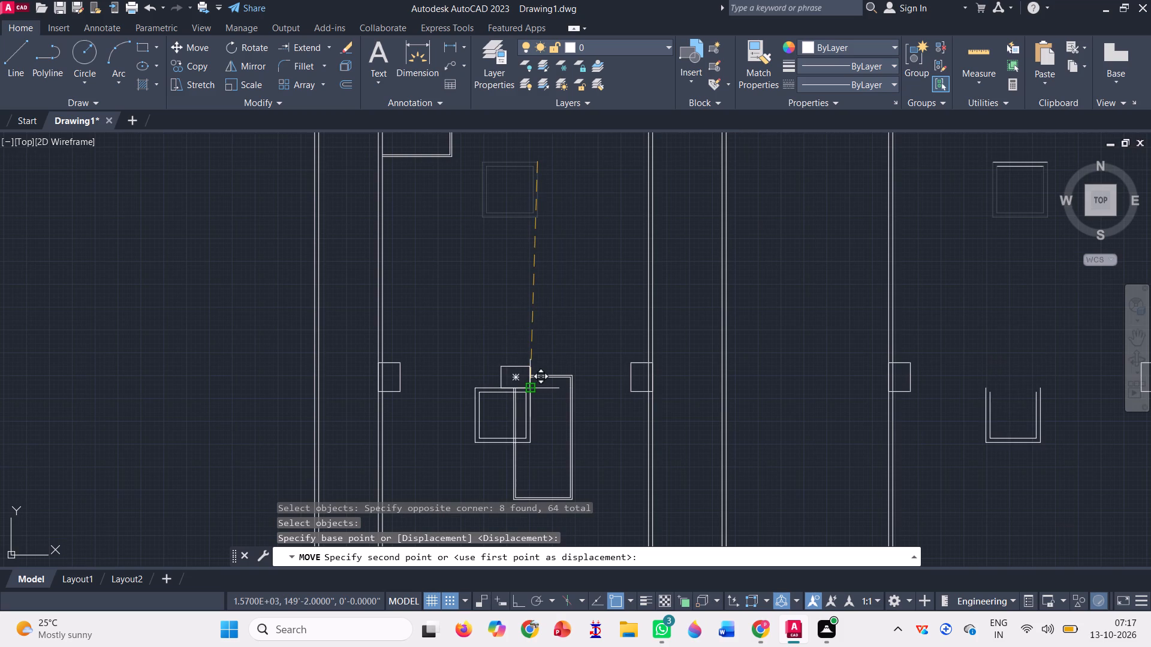
scroll(529, 384, "down", 1)
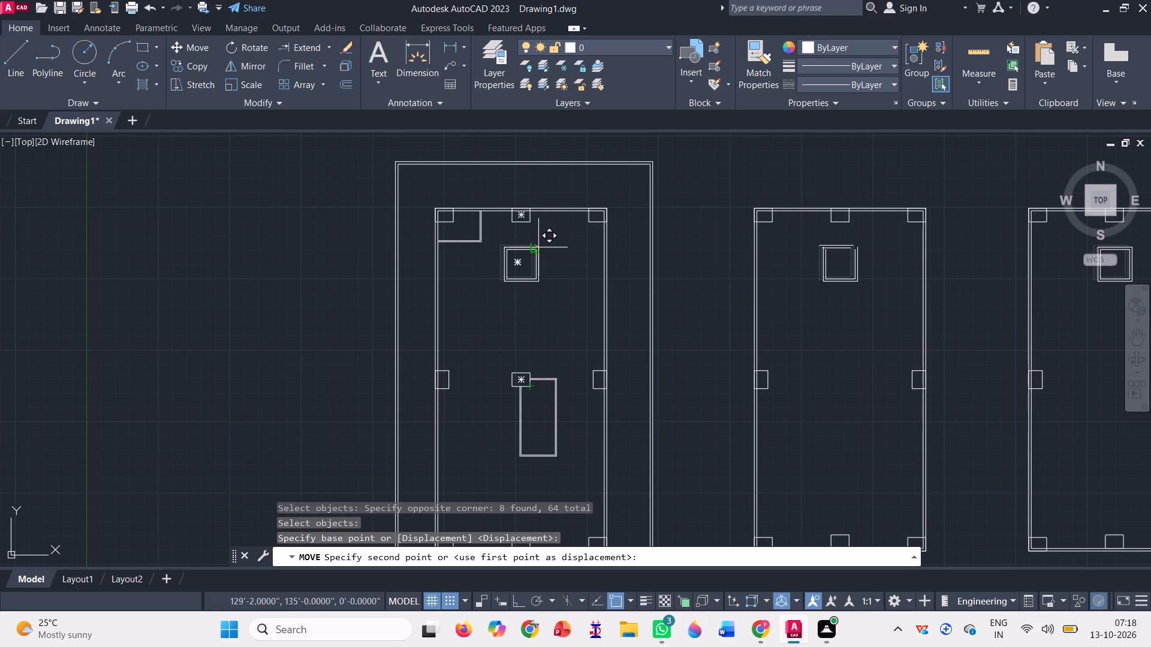
scroll(531, 346, "up", 3)
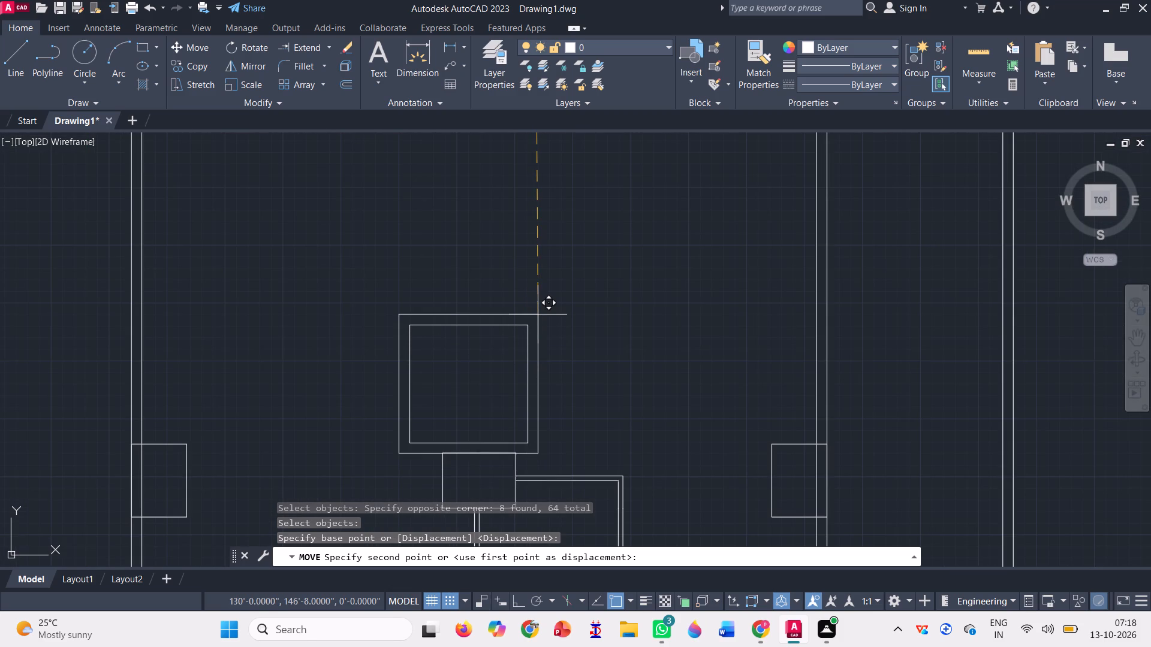
scroll(530, 278, "down", 1)
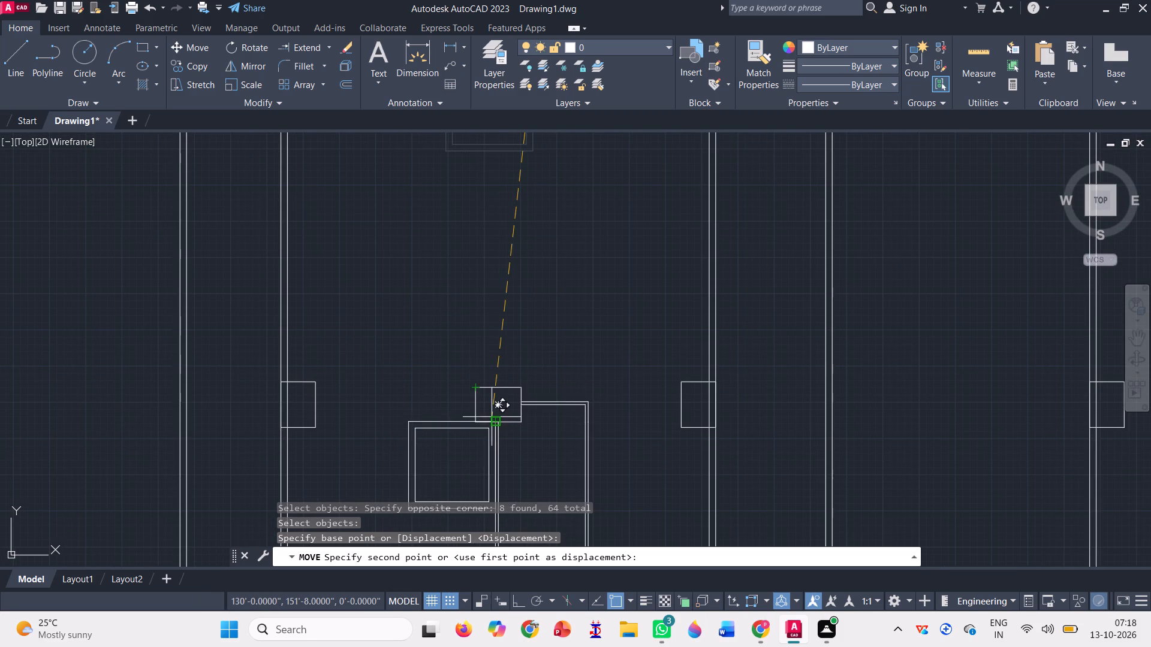
scroll(490, 421, "up", 3)
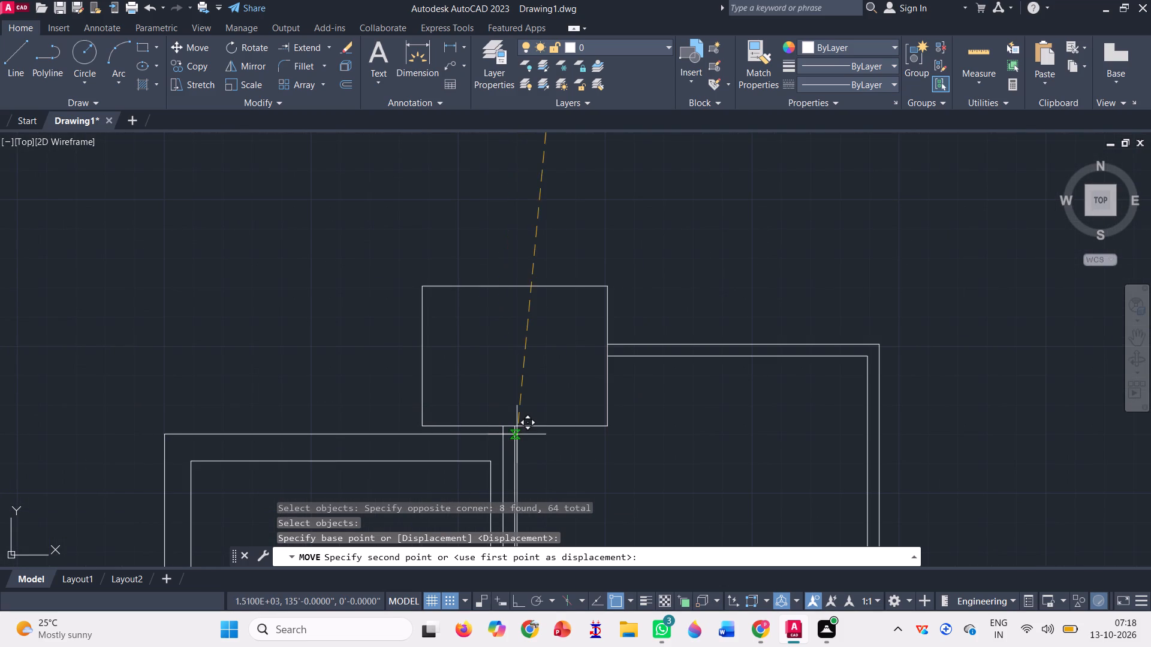
scroll(520, 349, "down", 5)
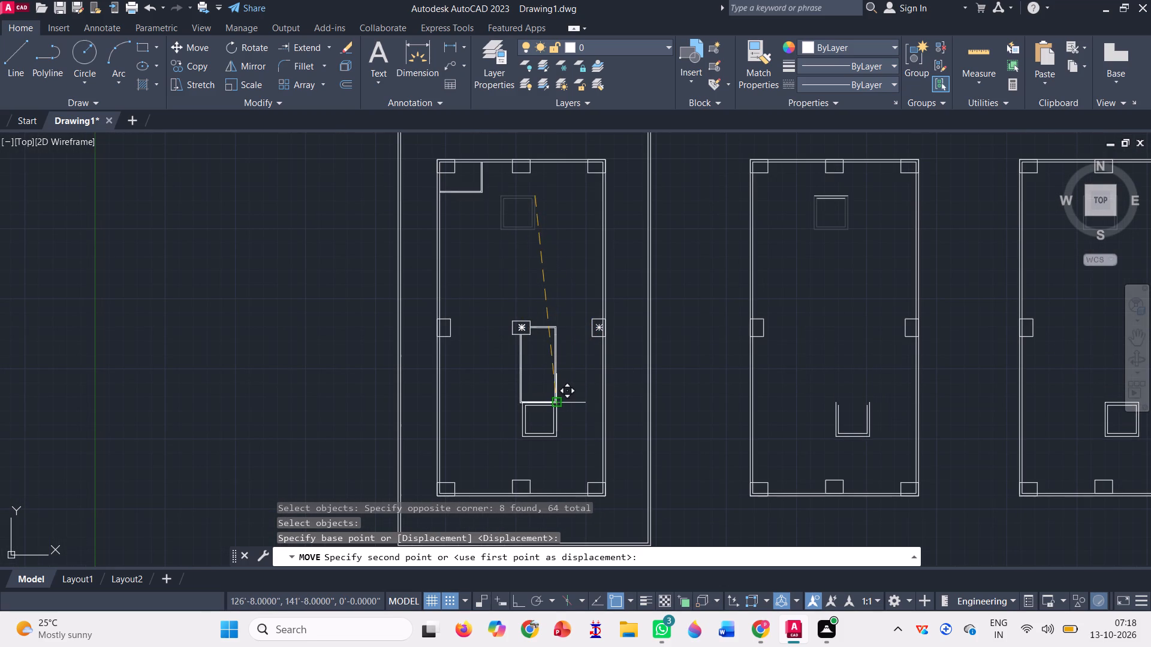
scroll(556, 405, "up", 3)
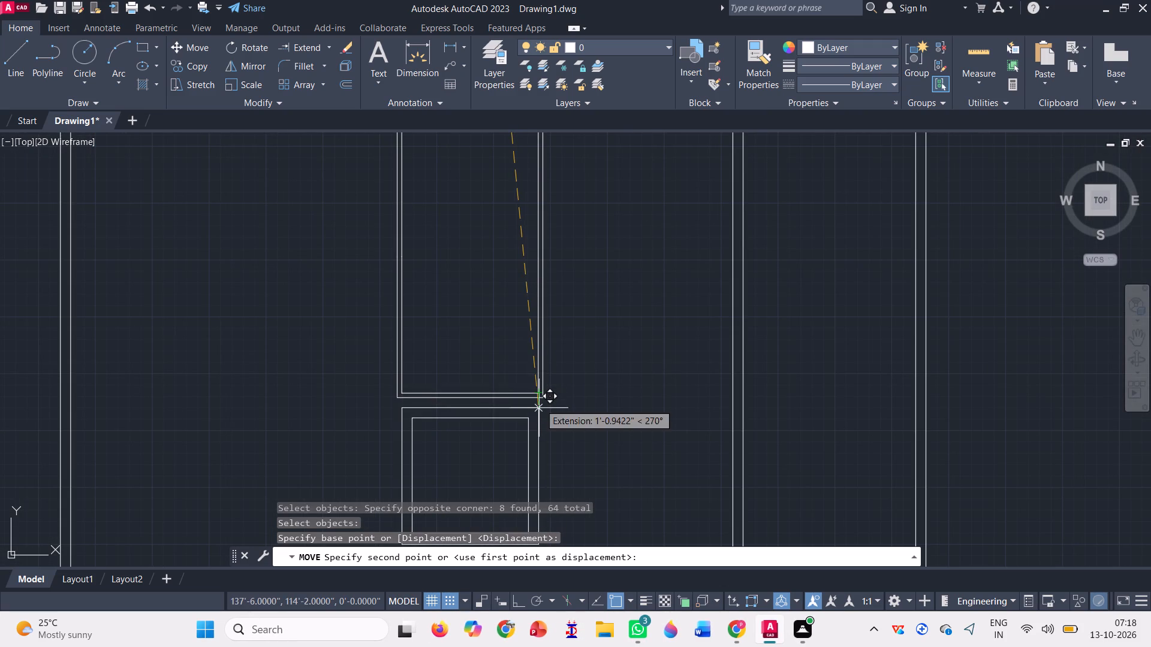
scroll(543, 403, "up", 3)
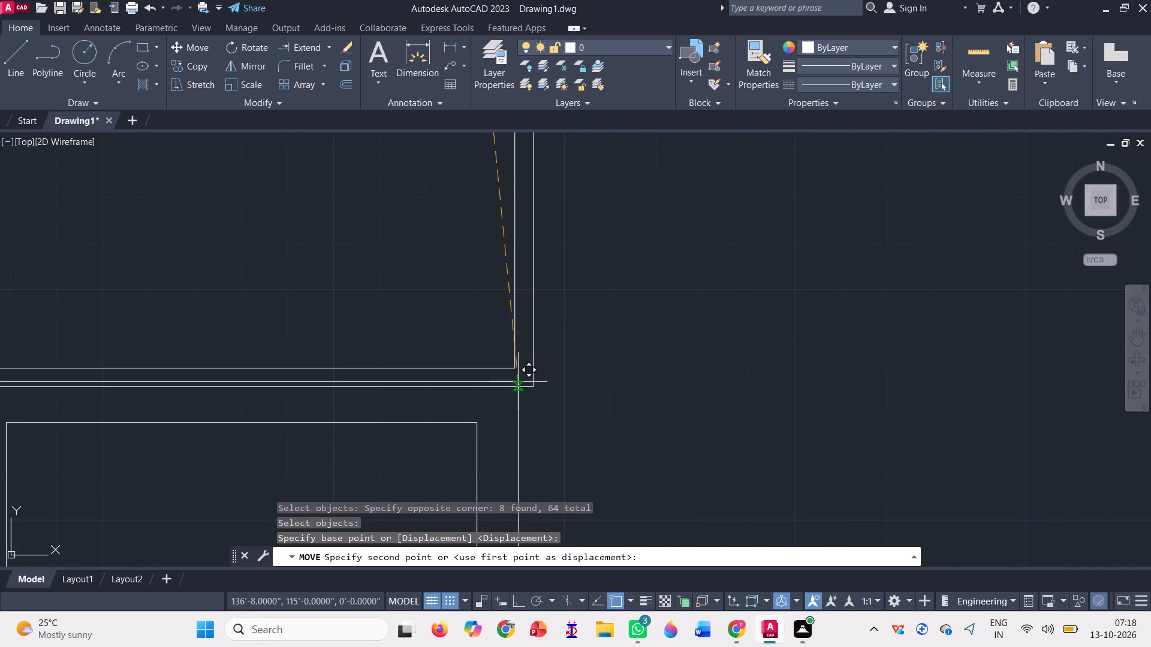
left_click(522, 398)
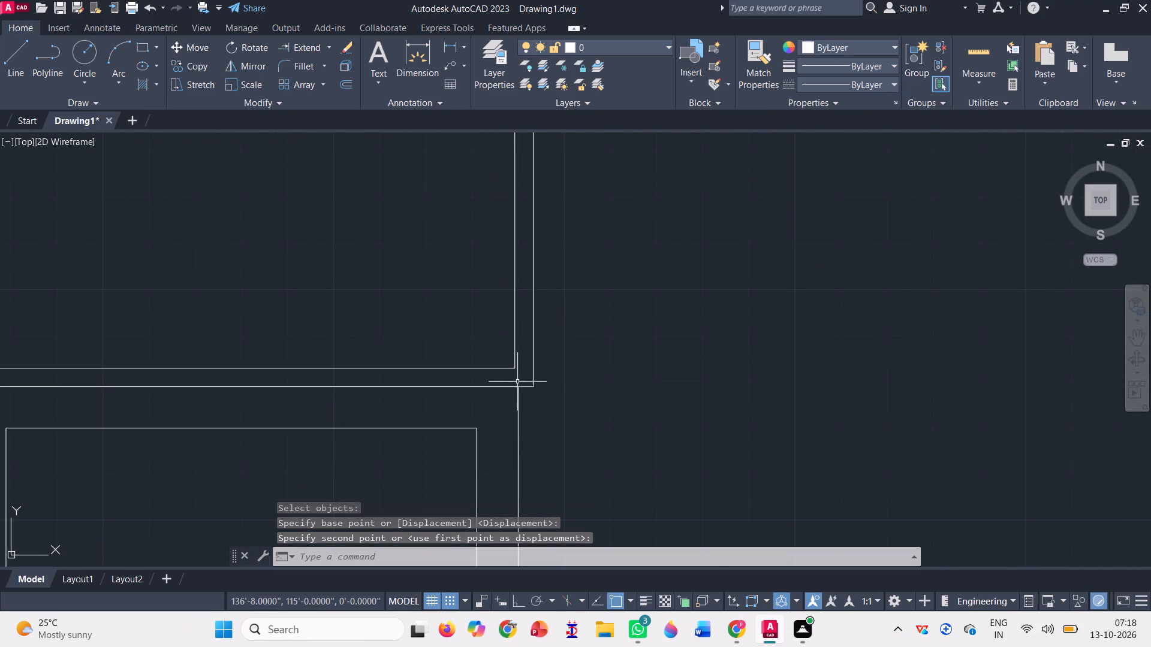
scroll(514, 307, "down", 4)
scroll(475, 376, "down", 2)
scroll(418, 385, "down", 1)
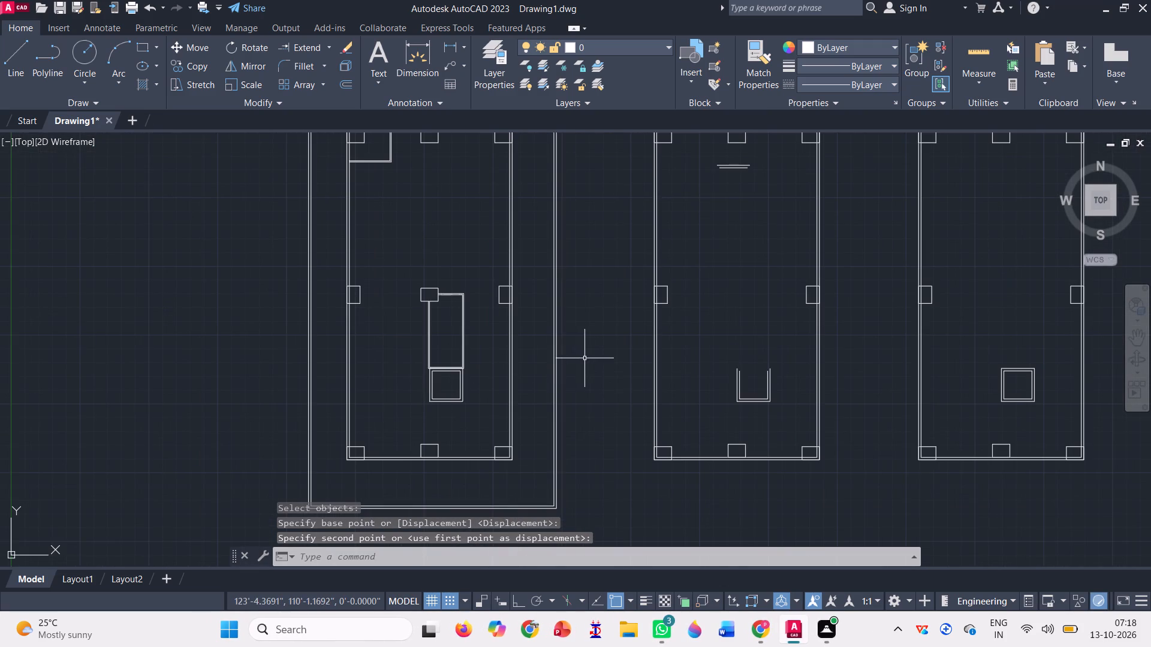
Move the two loose horizontal lines in the second plan down to the open square room, meeting the inner right wall's upper end.
scroll(510, 374, "down", 1)
scroll(658, 253, "up", 3)
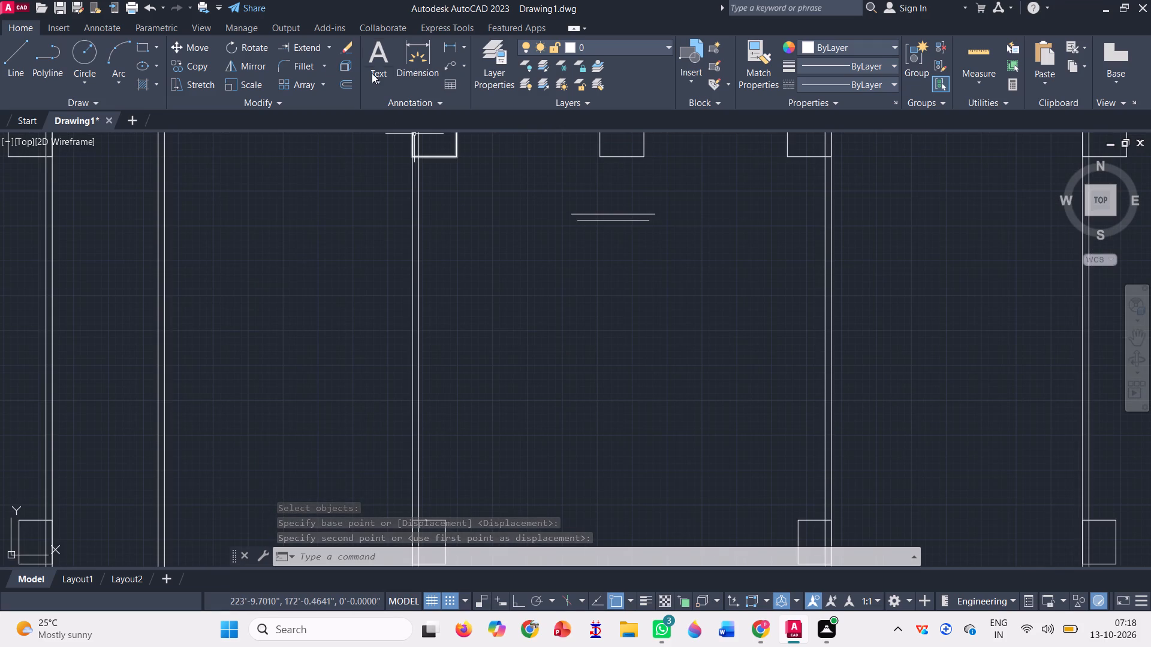
left_click(199, 49)
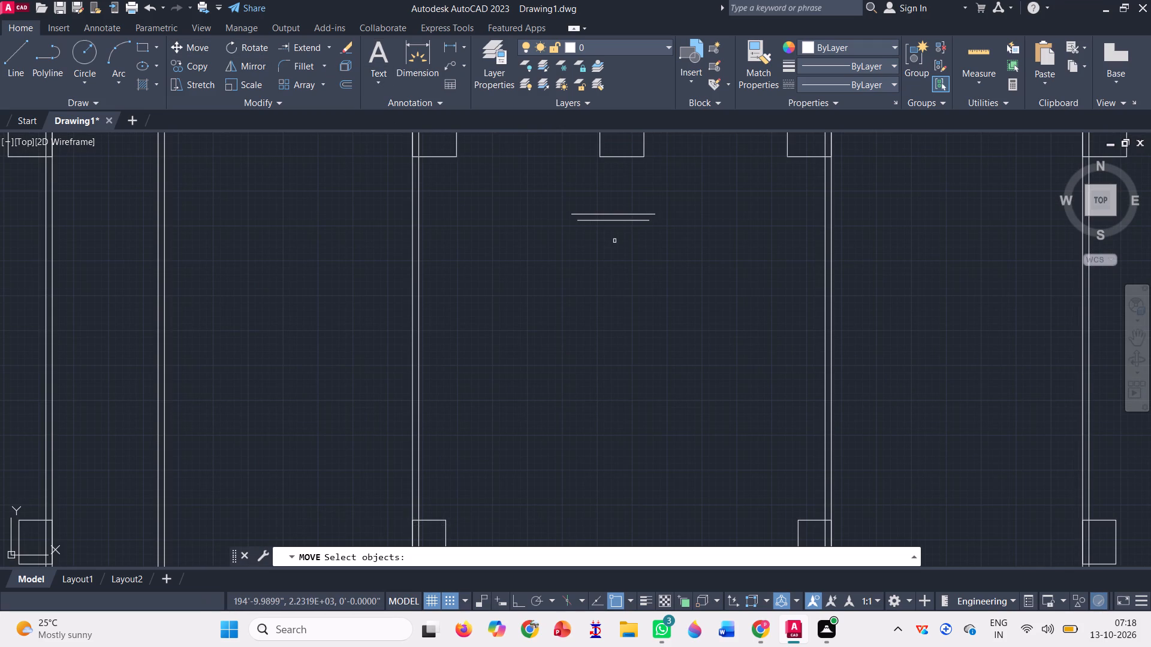
left_click(635, 244)
left_click(574, 197)
key("space")
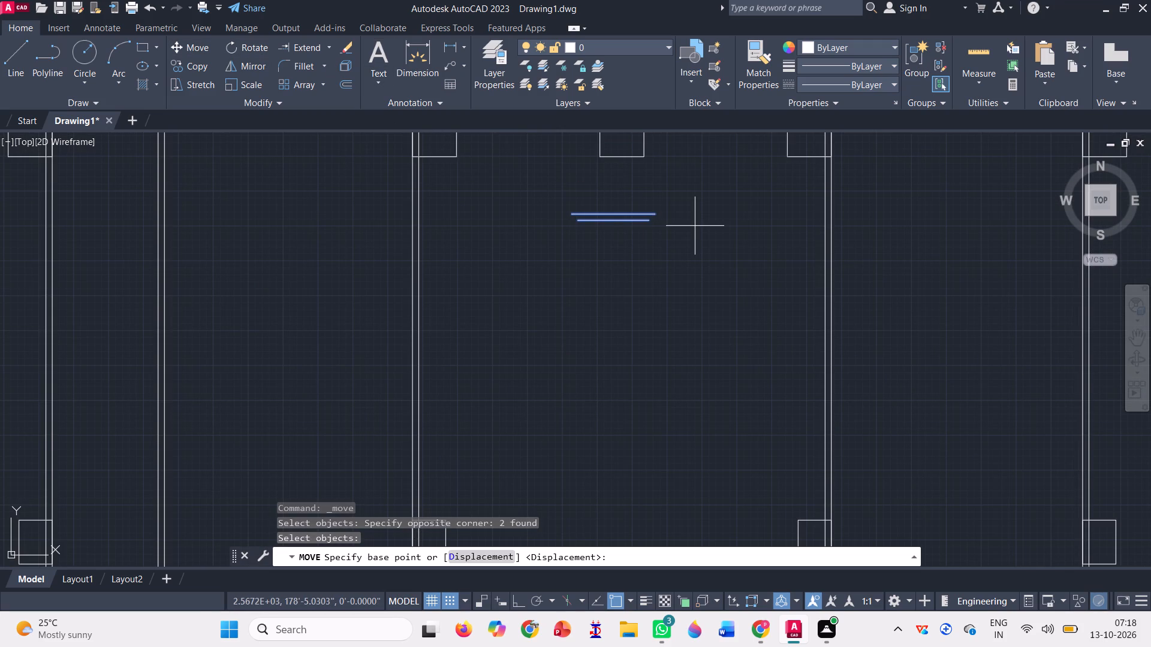
left_click(650, 222)
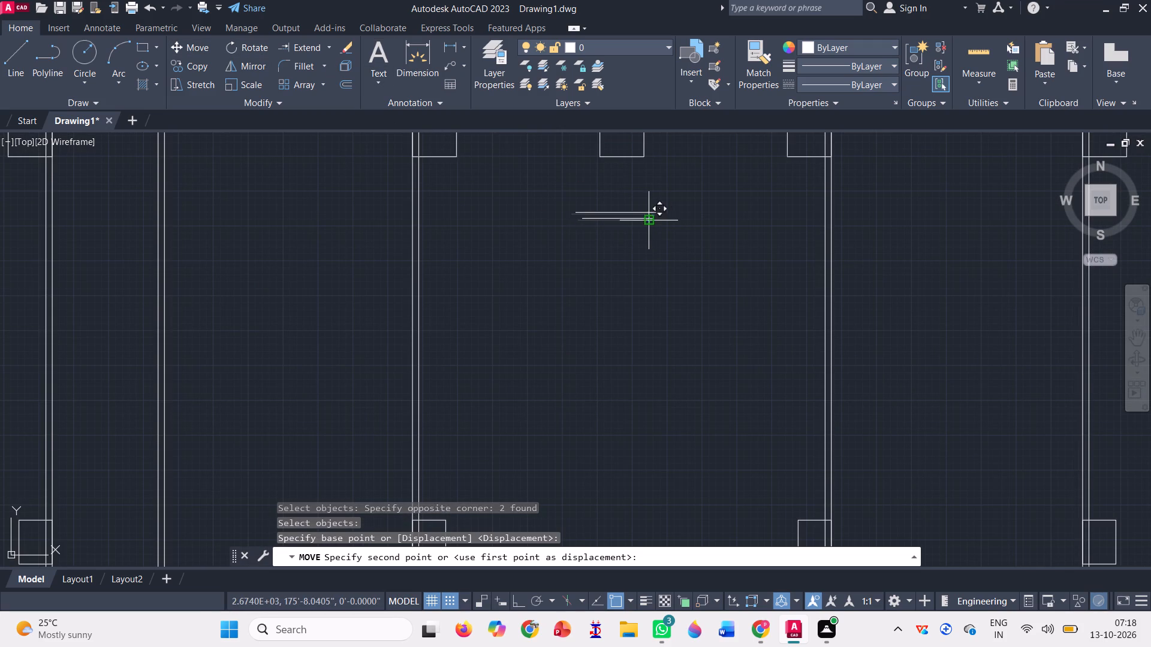
scroll(567, 217, "down", 3)
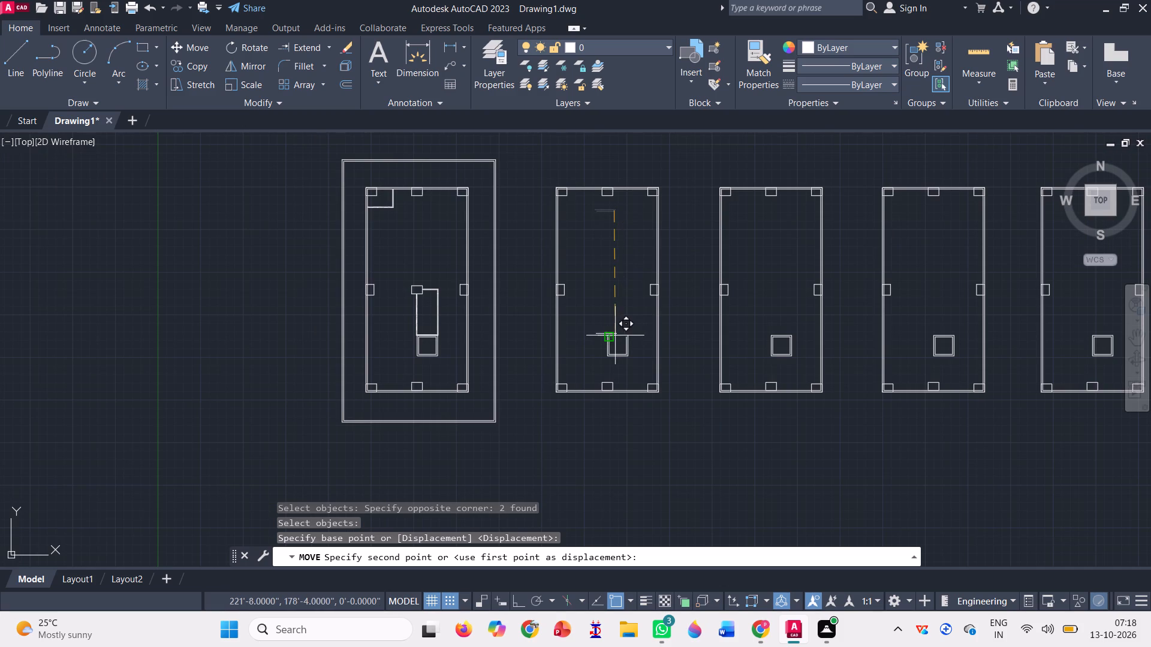
scroll(616, 334, "up", 6)
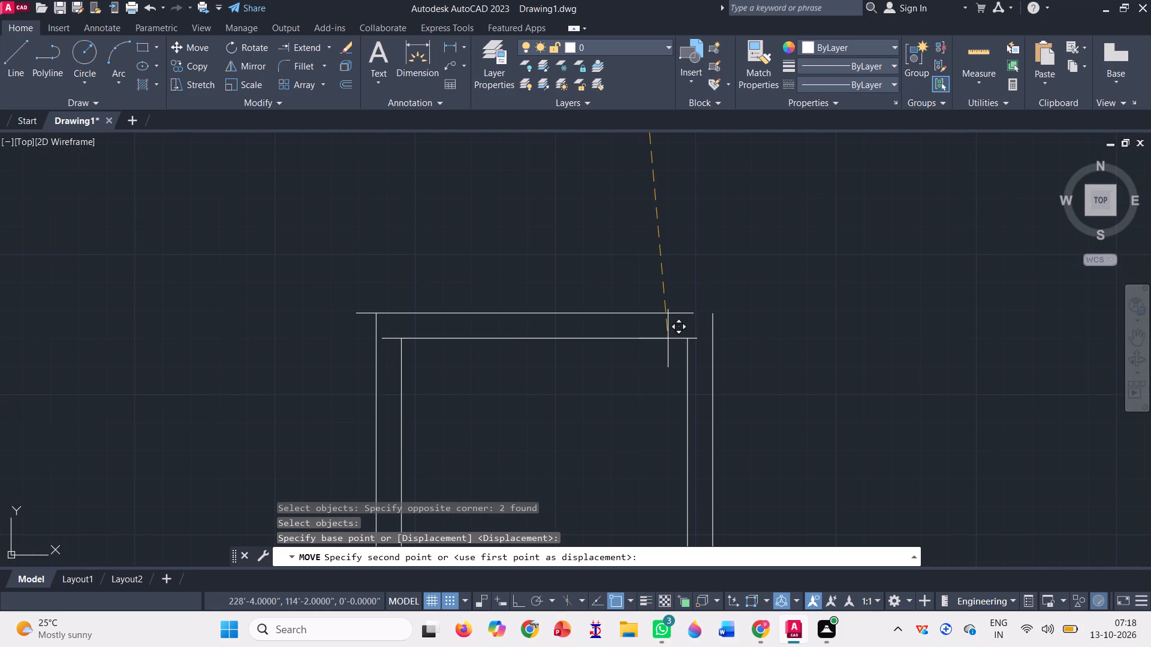
left_click(685, 338)
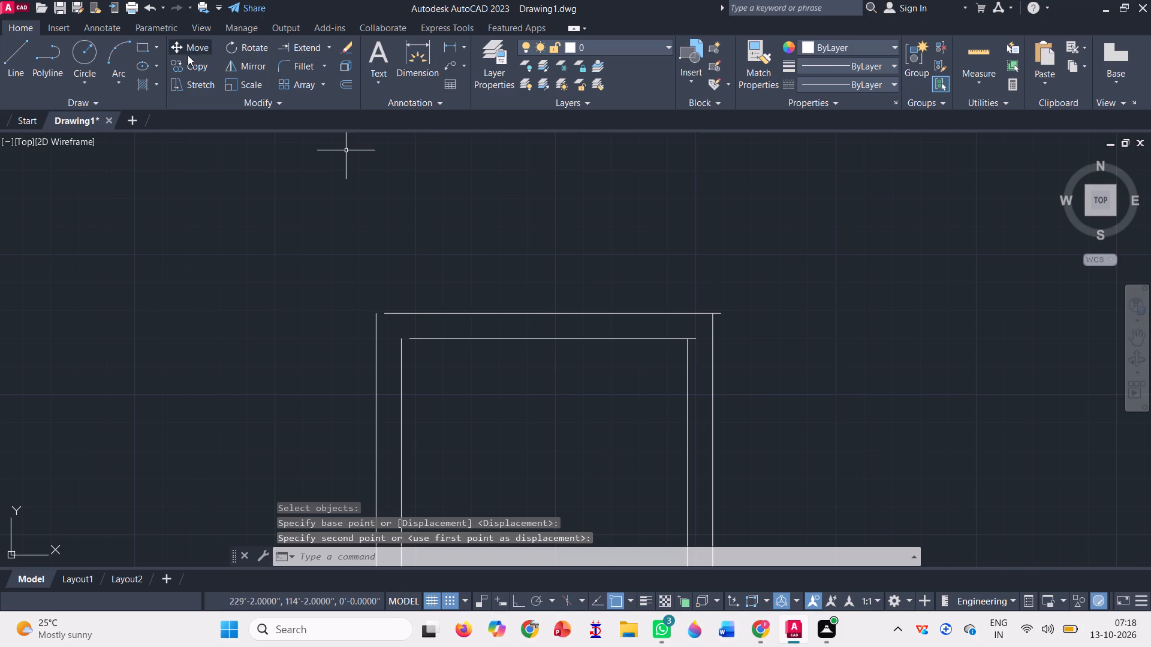
Turn off grid snap and align the two horizontal lines' left ends with the second plan's square room, matching the inner wall's upper-left corner.
left_click(198, 39)
left_click(496, 358)
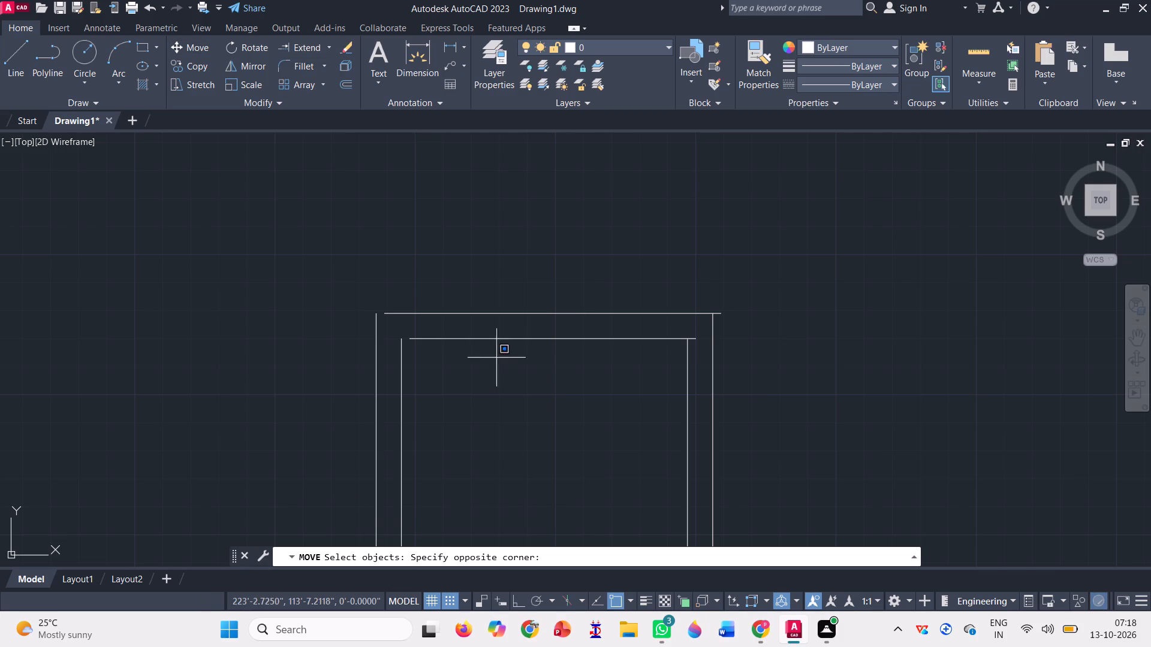
left_click(490, 279)
key("space")
left_click(410, 335)
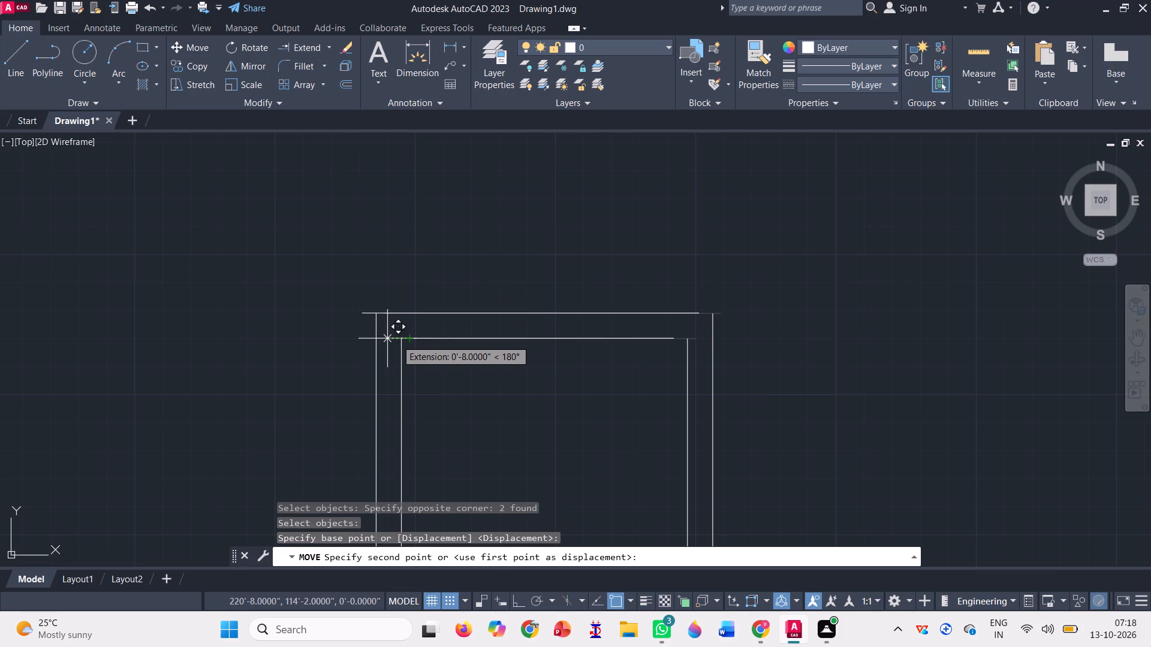
left_click(451, 595)
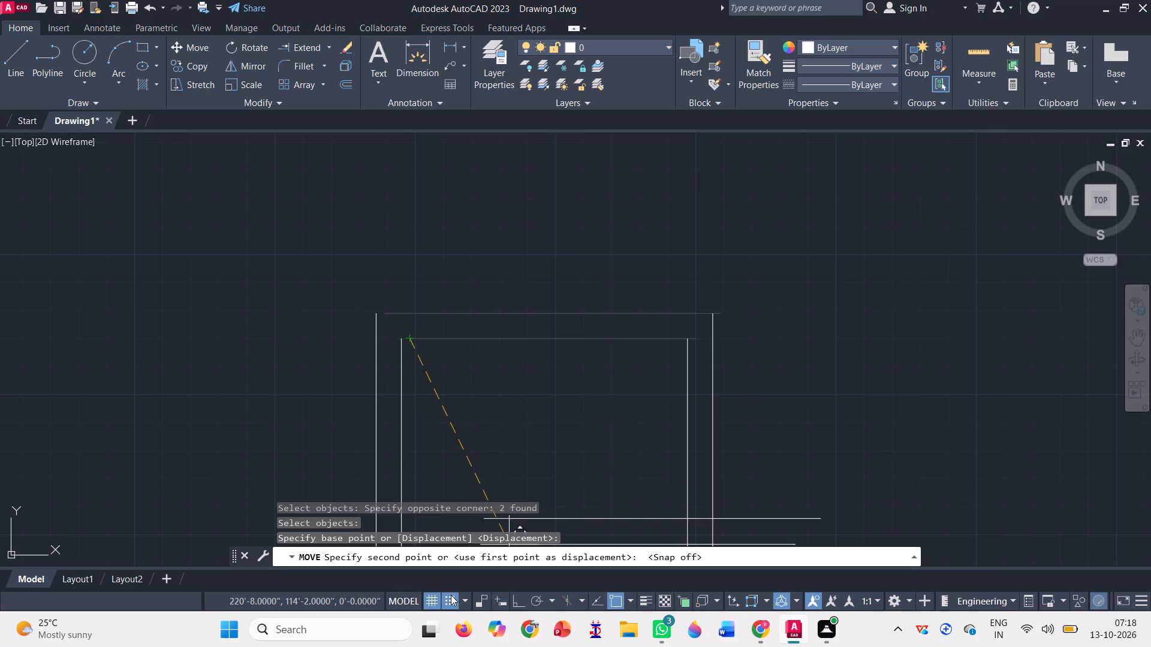
scroll(389, 311, "up", 2)
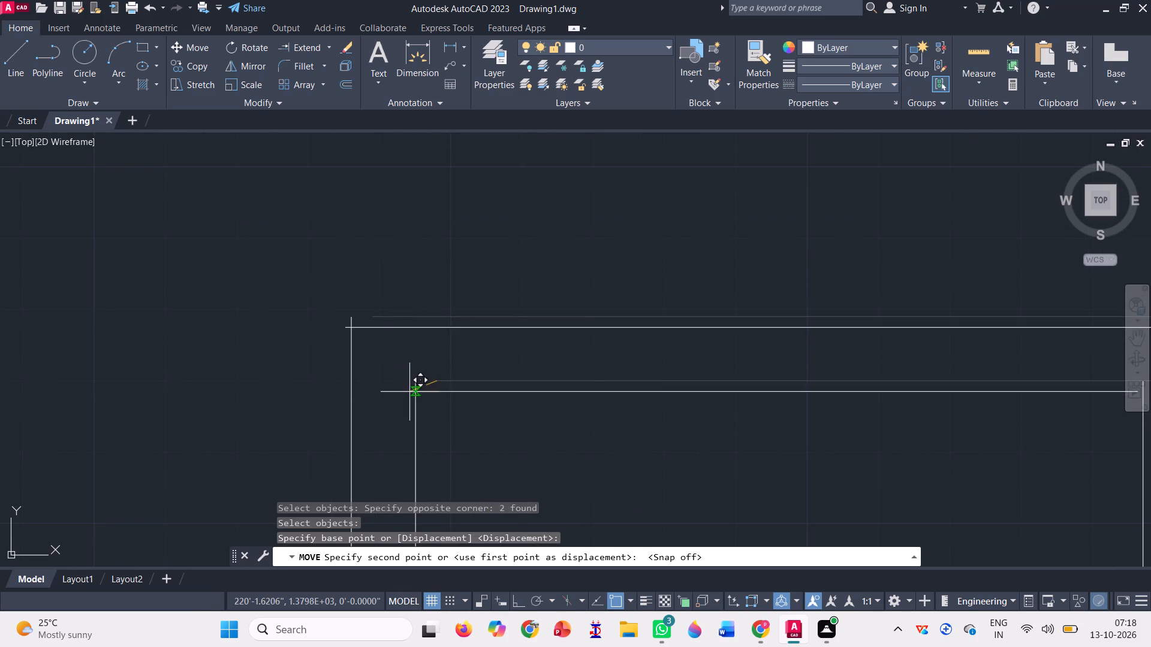
left_click(414, 378)
scroll(389, 356, "down", 7)
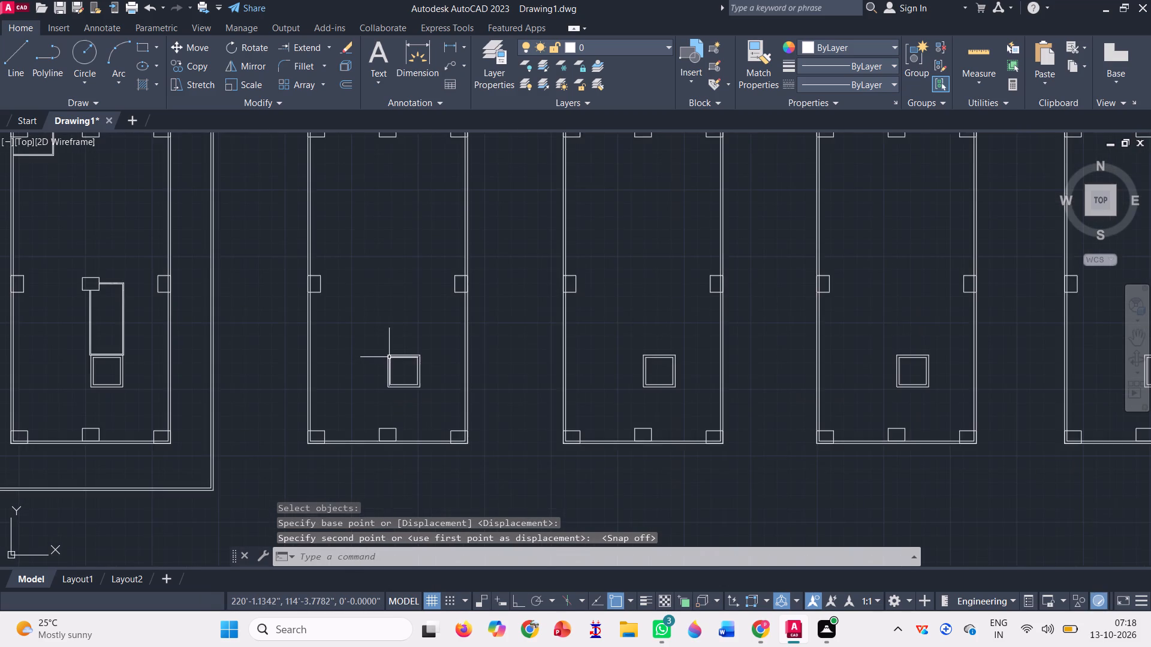
scroll(389, 357, "down", 2)
Draw connected lines outlining an opening about 5' wide across the bottom wall of the first plan's square room.
key("space")
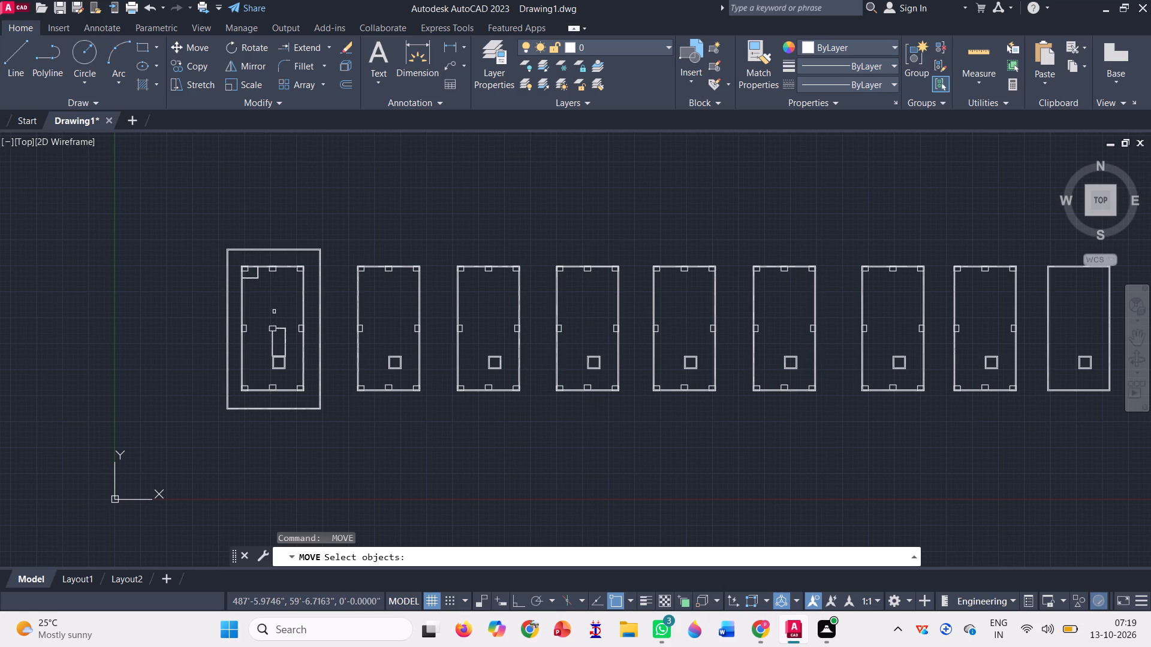
left_click(22, 54)
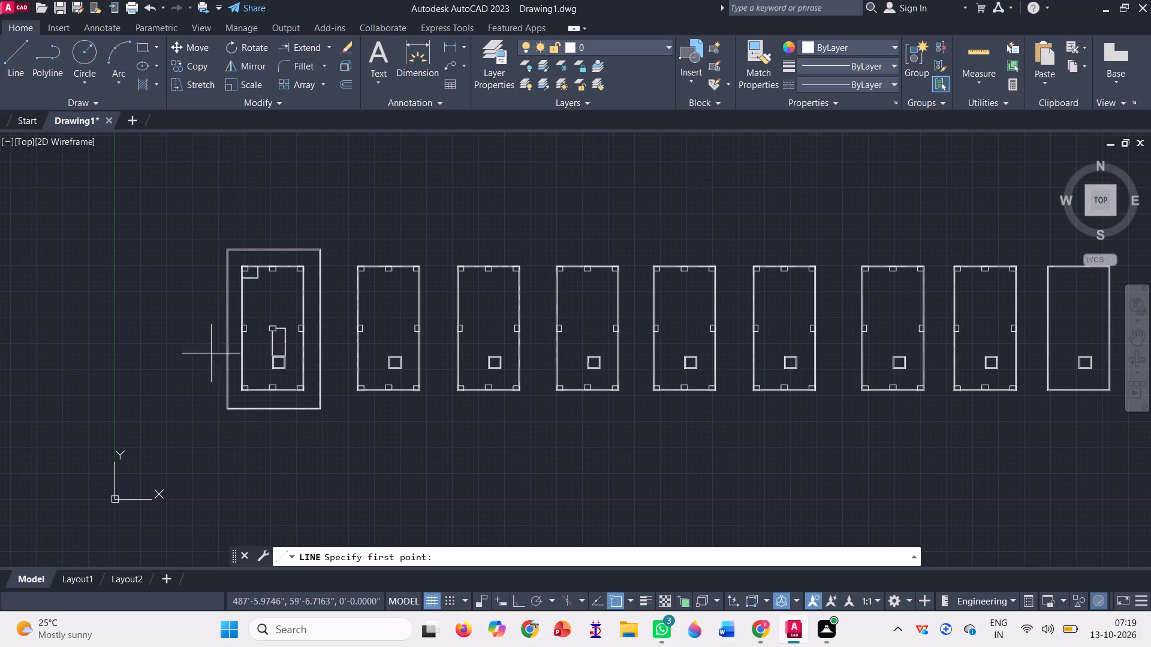
scroll(278, 374, "up", 6)
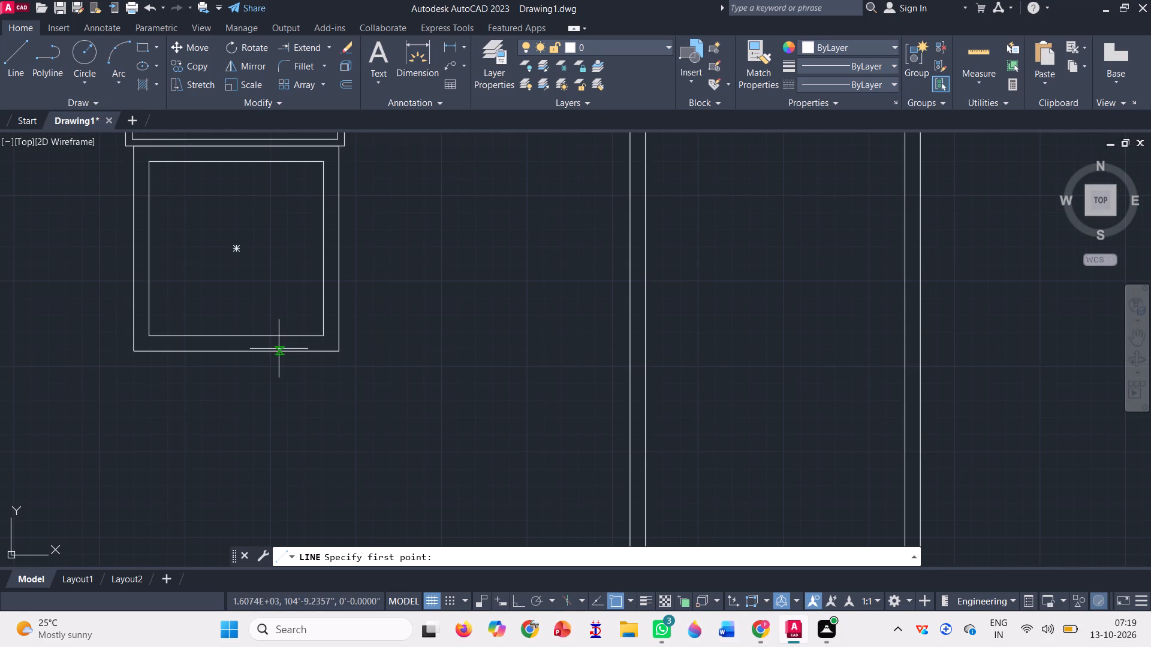
scroll(234, 326, "down", 1)
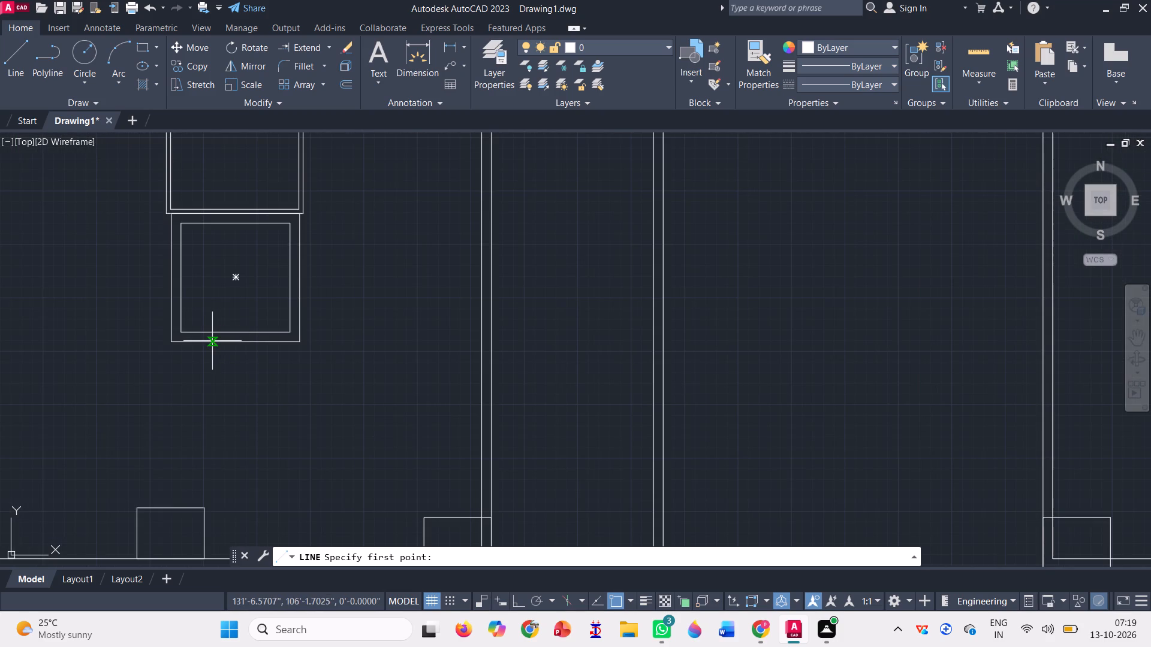
scroll(212, 341, "down", 1)
scroll(211, 343, "up", 3)
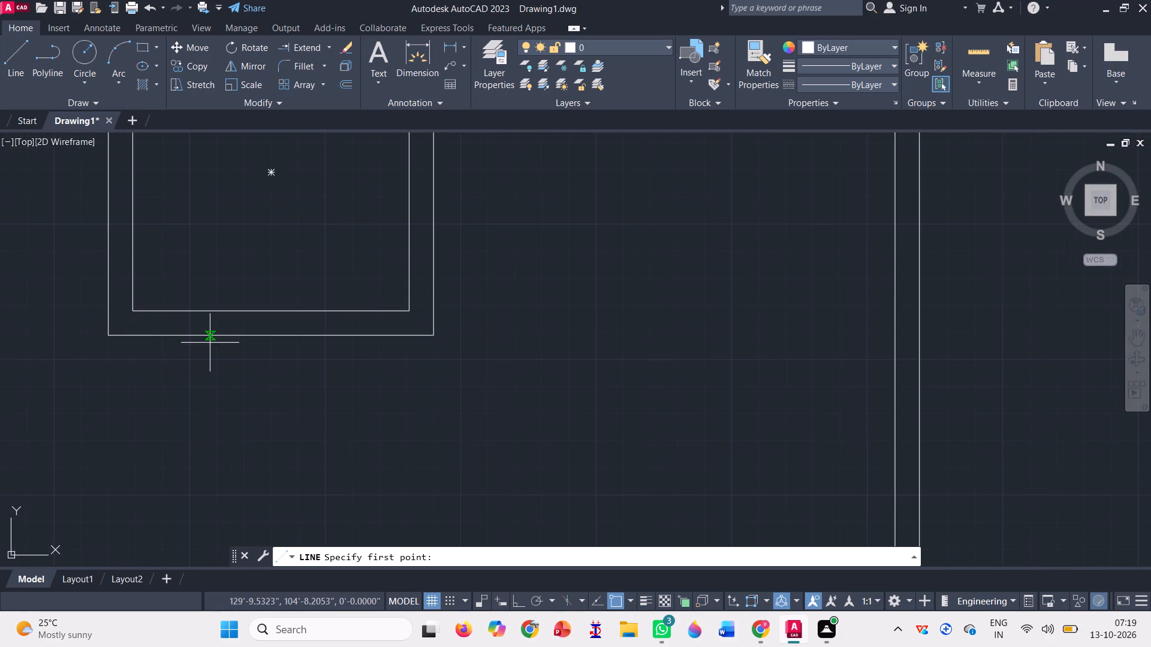
left_click(180, 335)
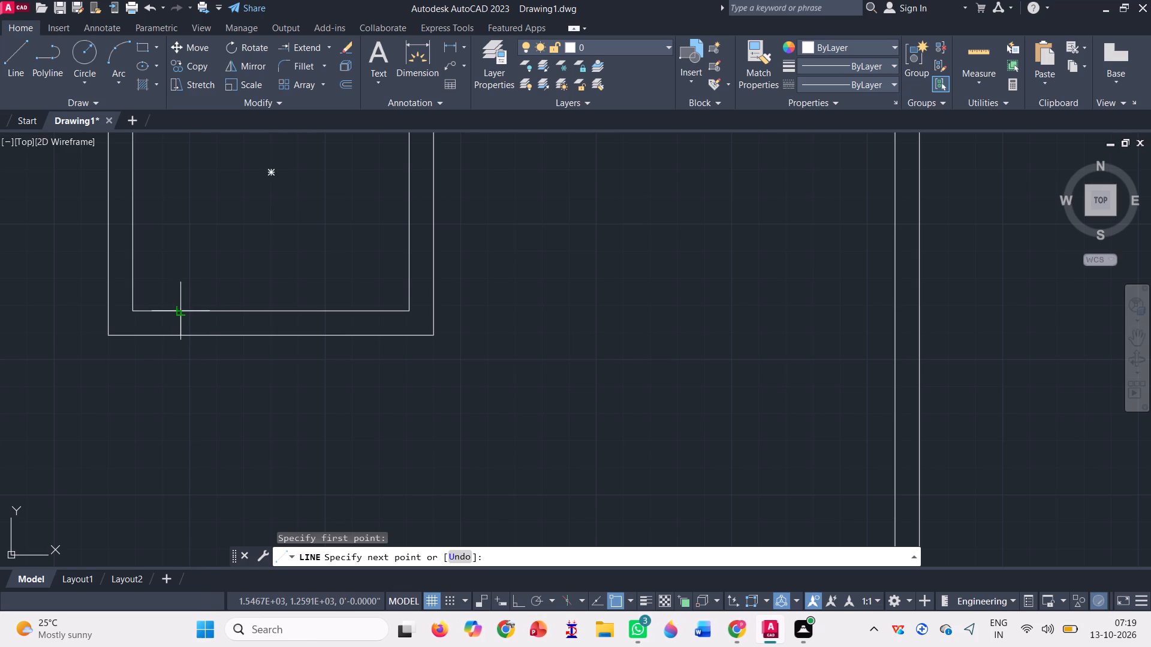
left_click(179, 309)
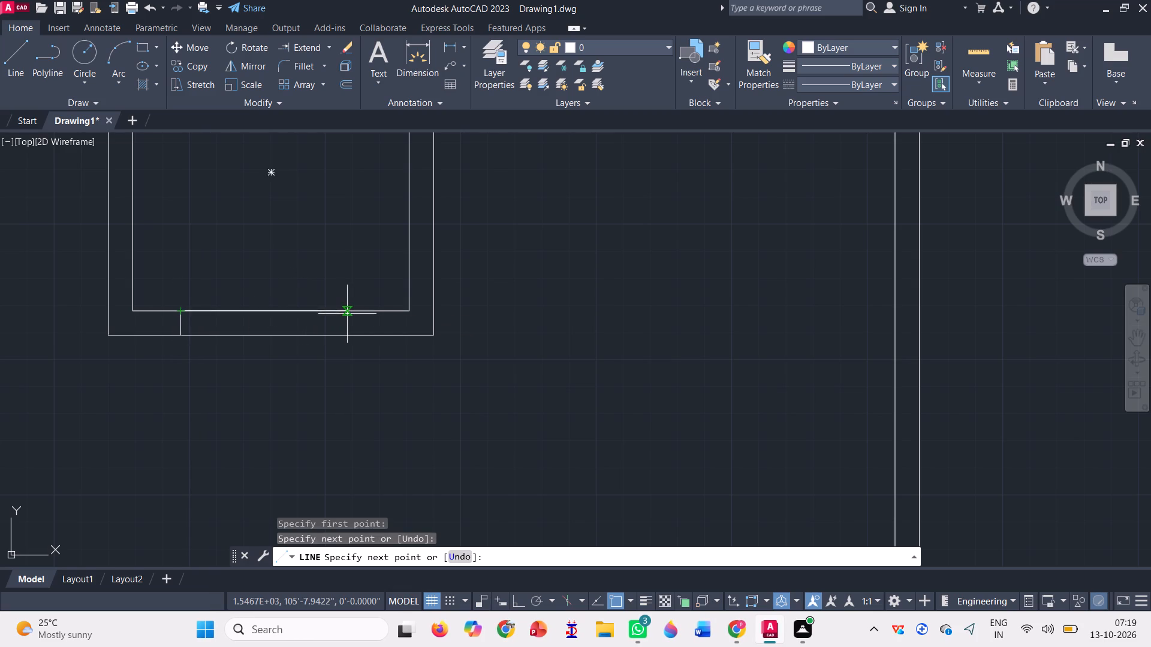
left_click(347, 313)
left_click(345, 331)
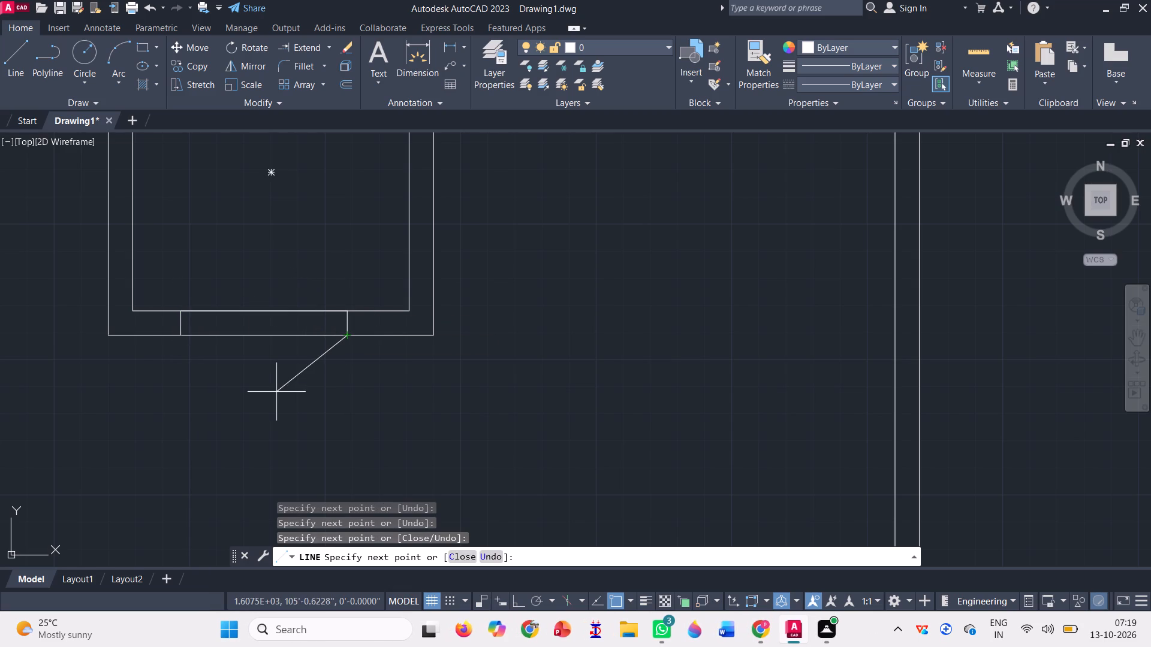
key("space")
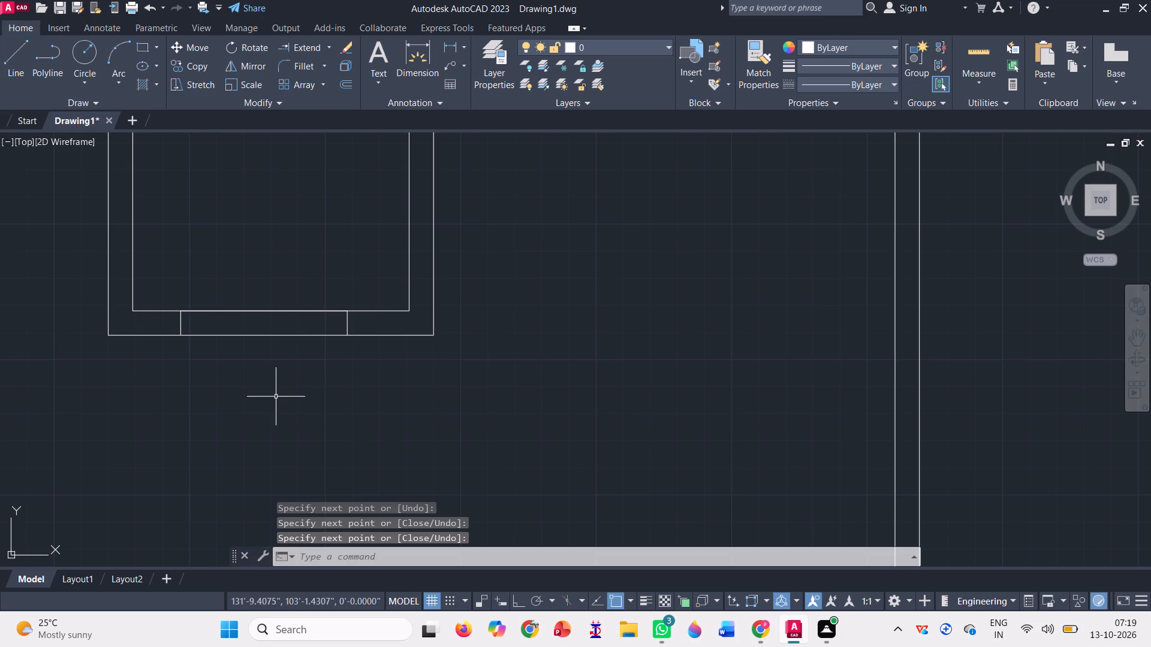
Move the first plan's tall rectangle and all nine plans' square rooms up together, aligning the rectangle's top wall with the first plan's upper-middle column's right-edge midpoint.
scroll(275, 395, "down", 5)
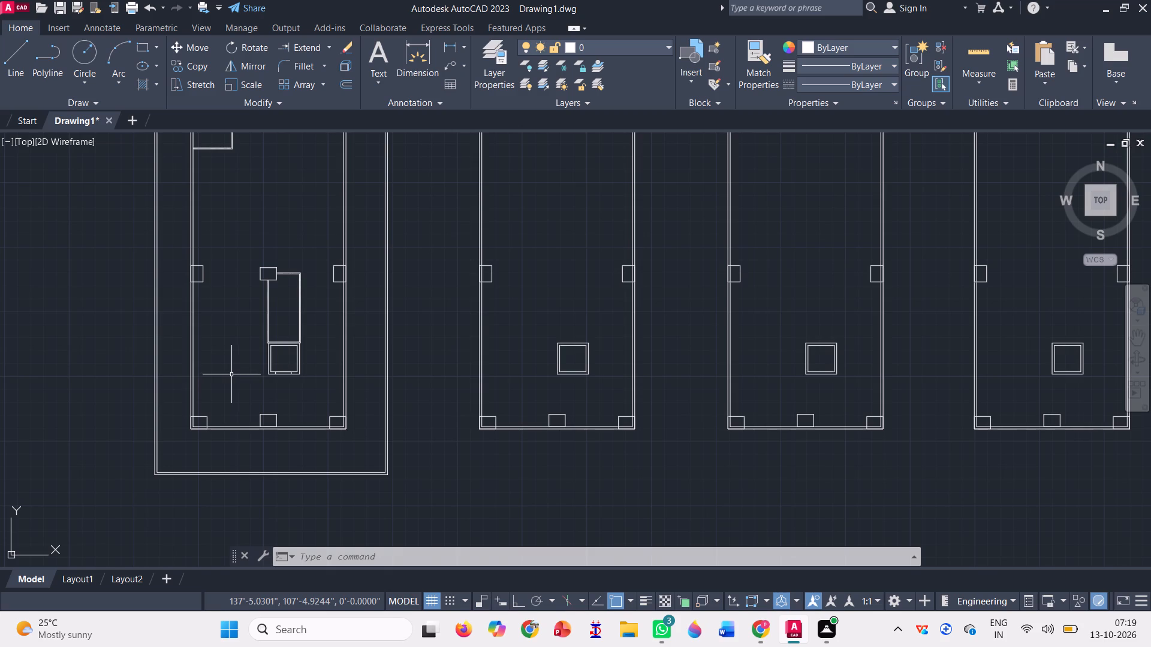
scroll(230, 375, "down", 1)
scroll(245, 374, "up", 1)
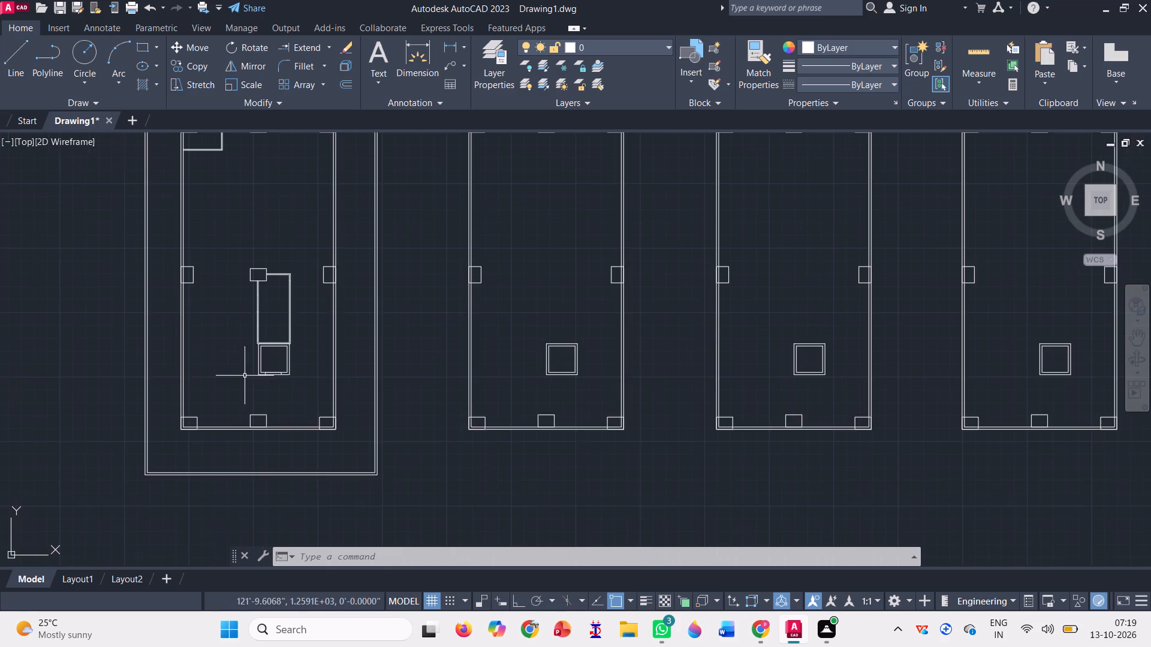
scroll(248, 333, "down", 1)
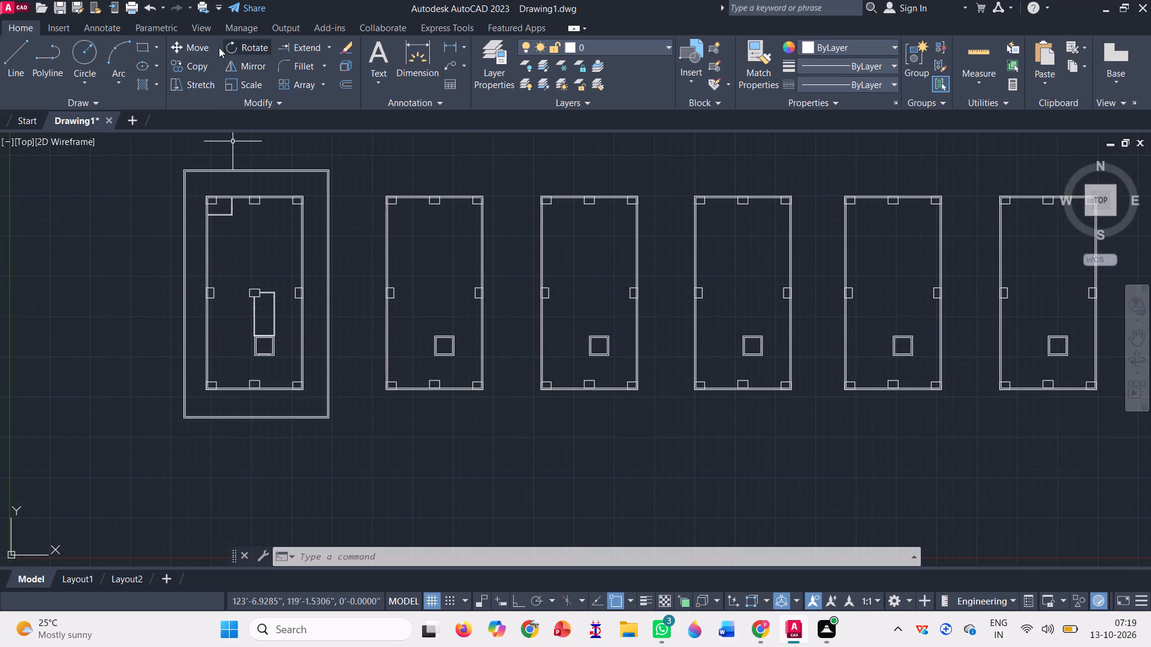
left_click(193, 47)
scroll(256, 360, "up", 2)
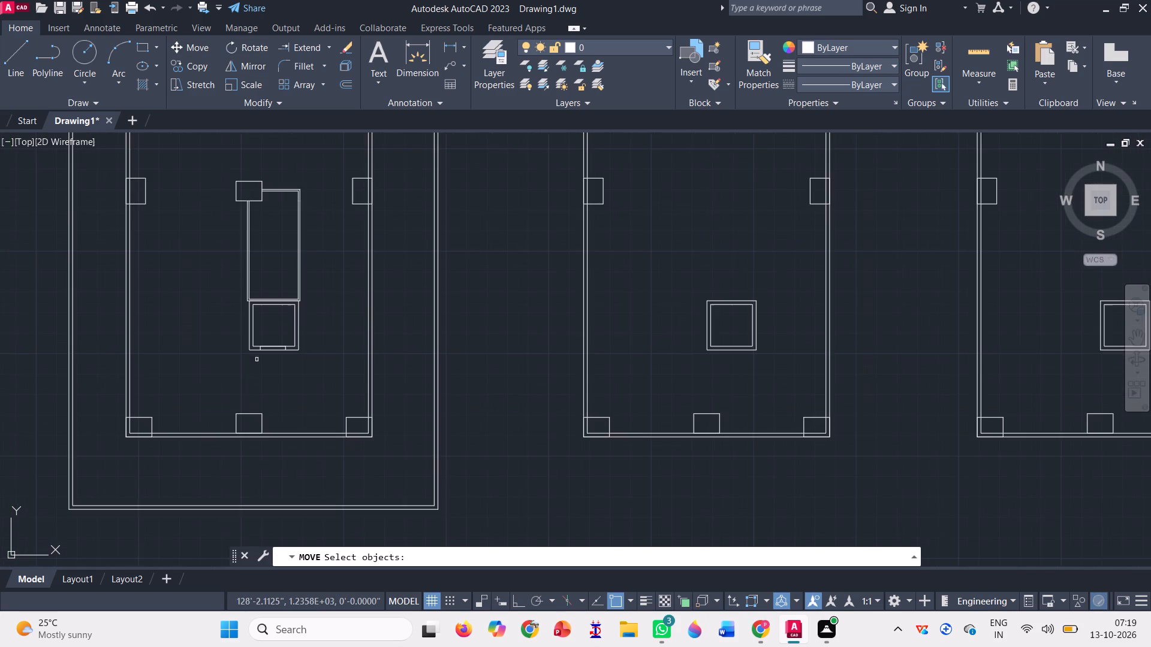
left_click(324, 355)
left_click(222, 250)
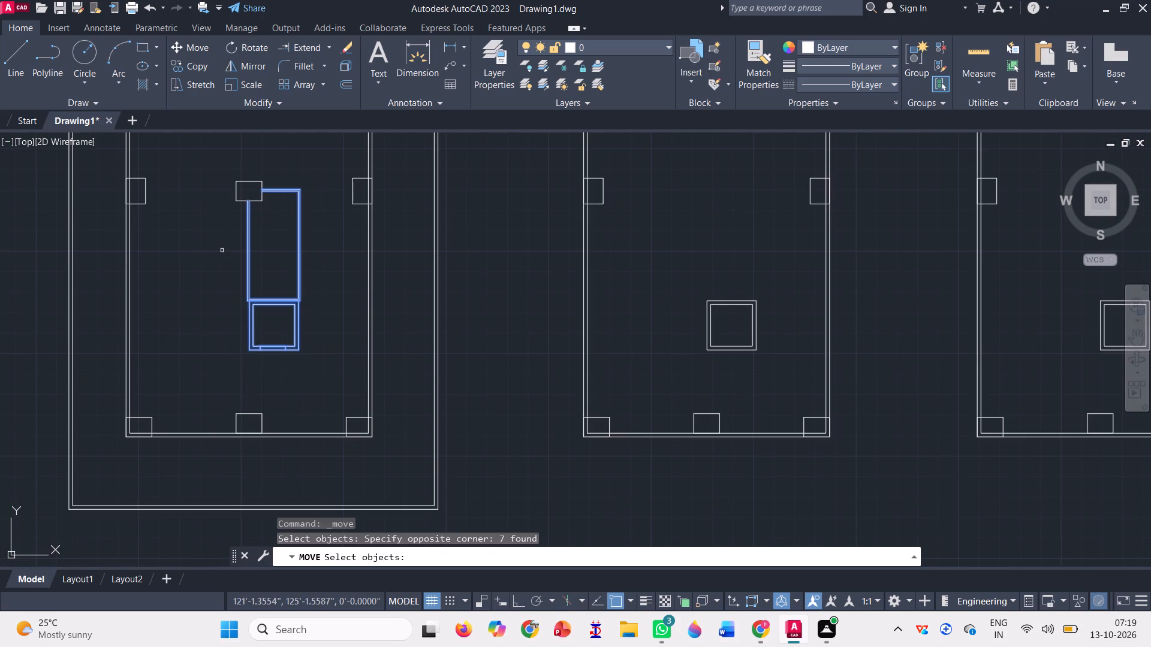
scroll(318, 326, "down", 1)
left_click(608, 349)
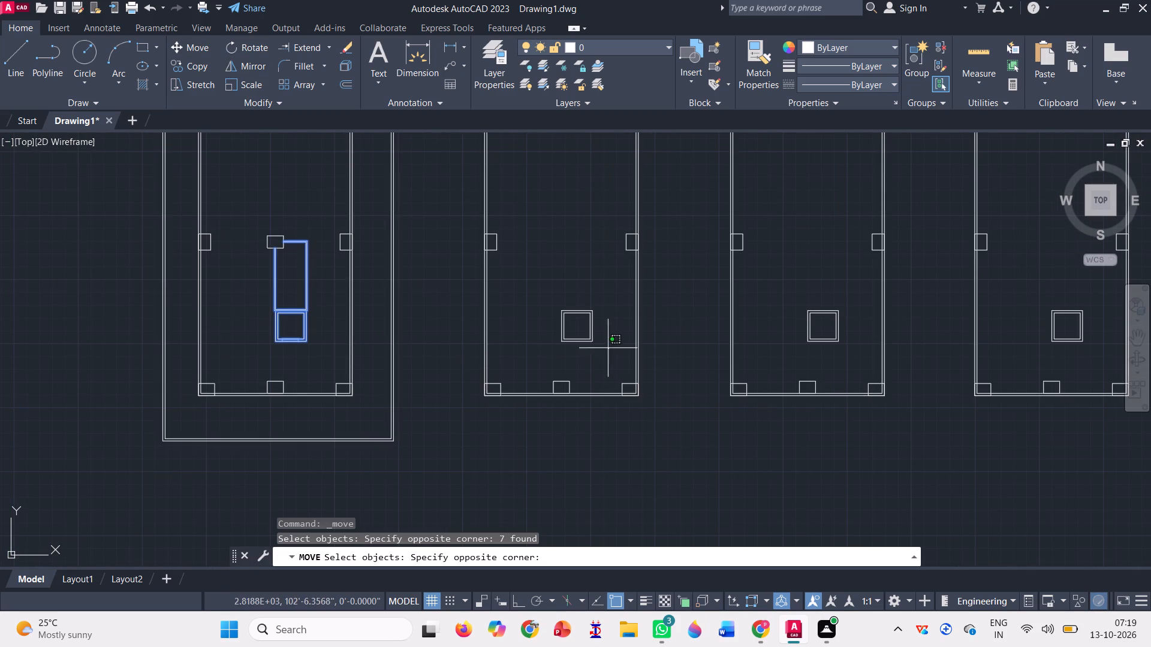
left_click(541, 286)
left_click(847, 341)
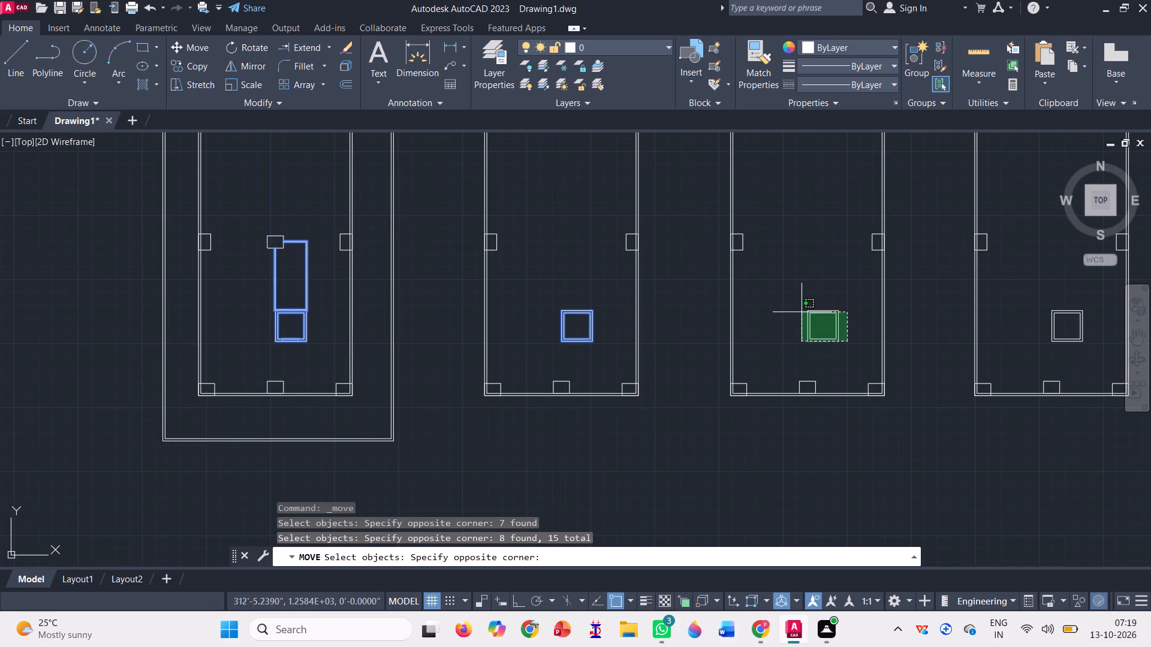
left_click(801, 310)
scroll(549, 327, "down", 2)
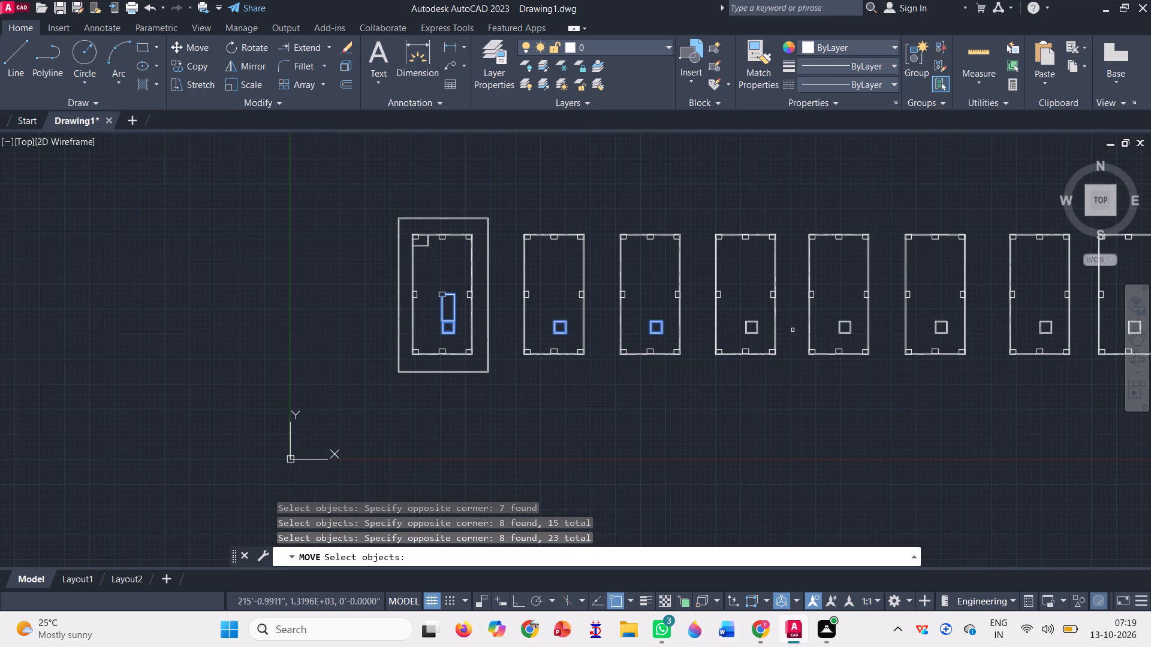
scroll(779, 328, "up", 4)
left_click(657, 371)
left_click(452, 251)
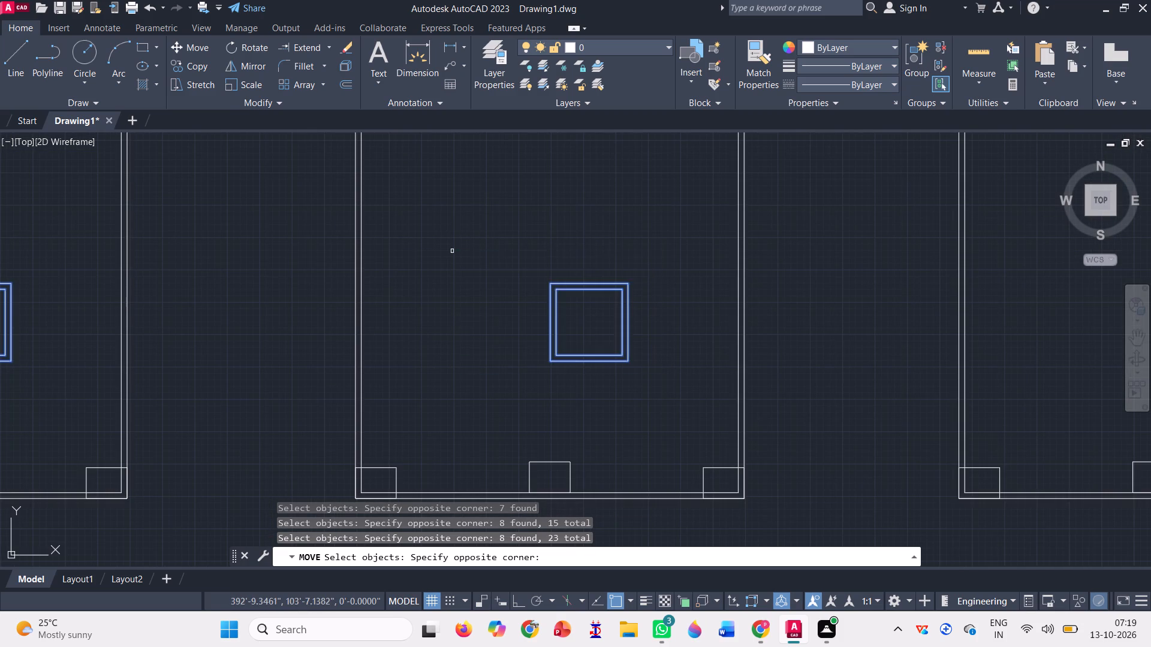
scroll(452, 251, "down", 2)
left_click(769, 309)
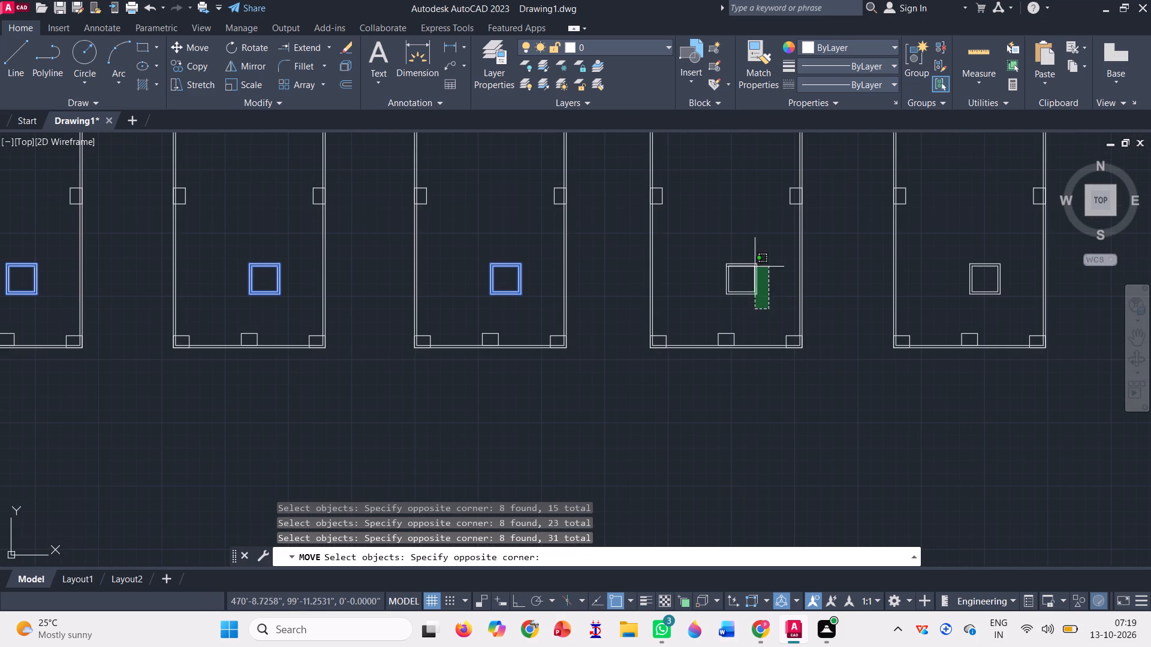
left_click(713, 252)
scroll(410, 274, "down", 2)
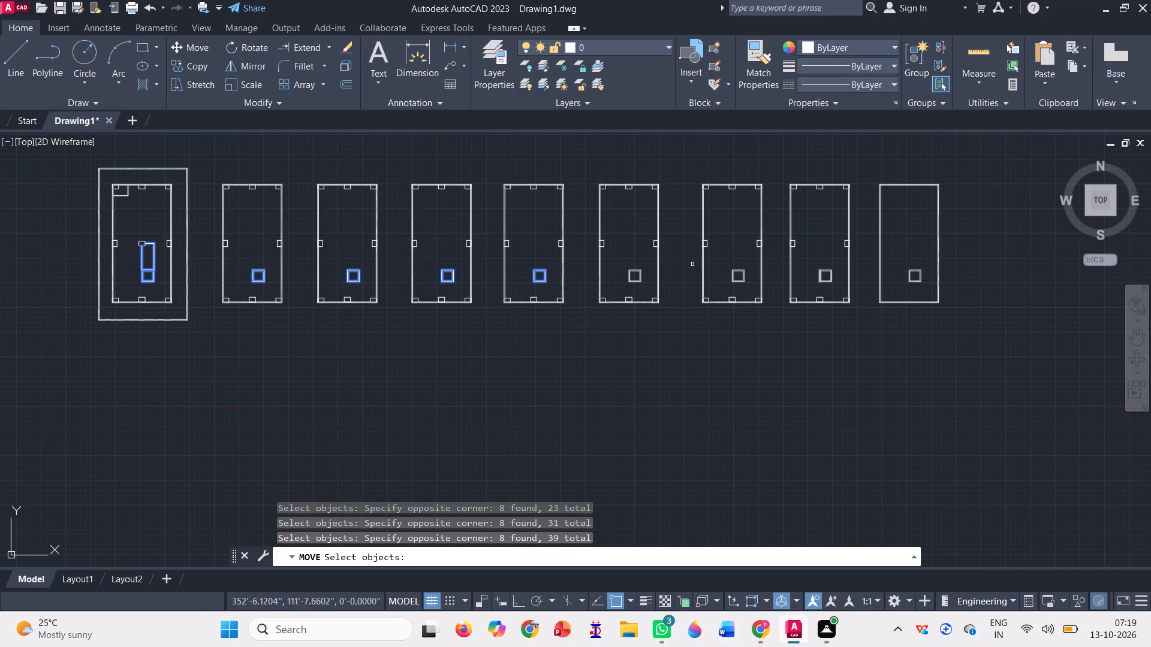
scroll(646, 274, "up", 3)
left_click(633, 331)
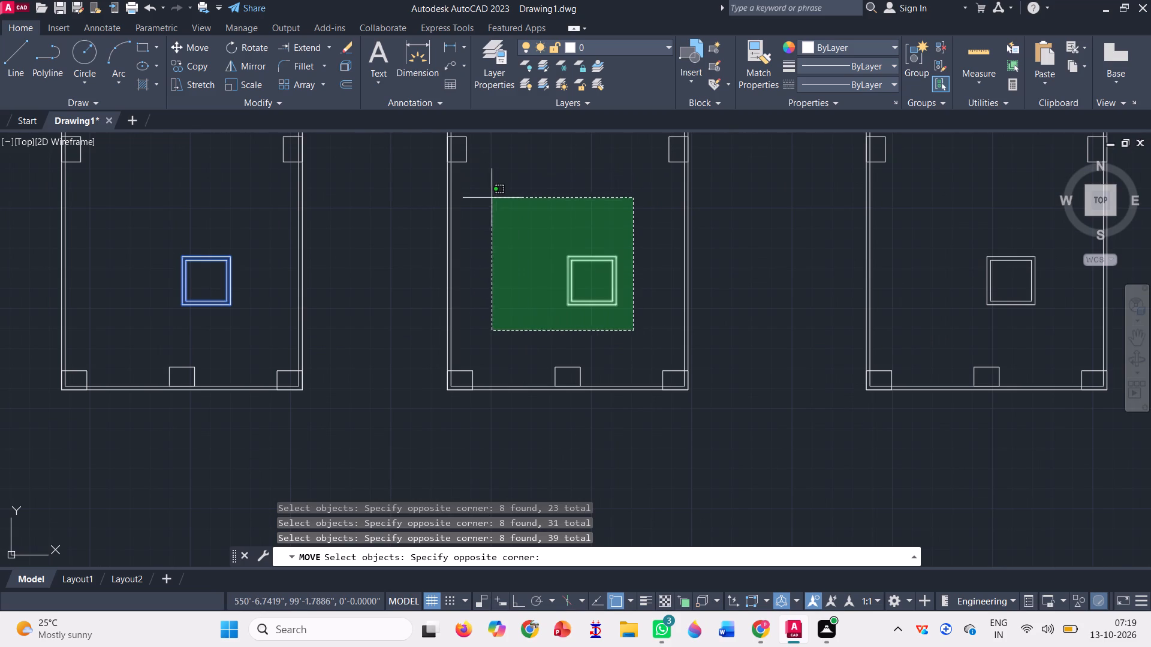
left_click(493, 198)
scroll(489, 220, "down", 2)
scroll(712, 244, "up", 3)
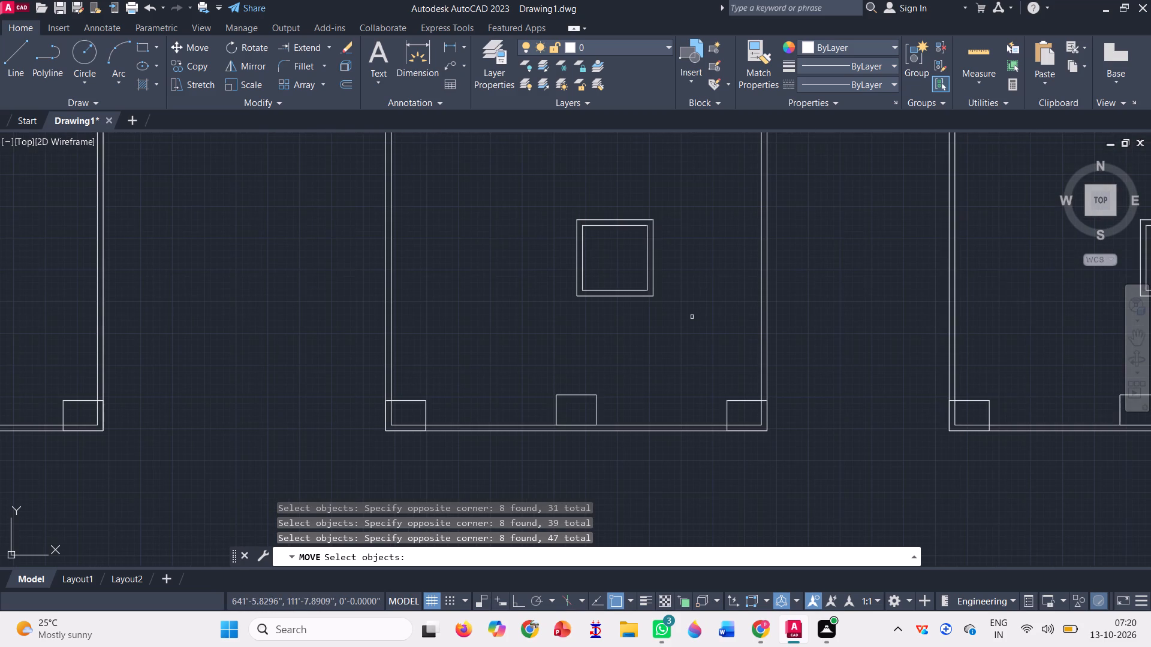
left_click(688, 319)
left_click(553, 158)
scroll(481, 204, "down", 2)
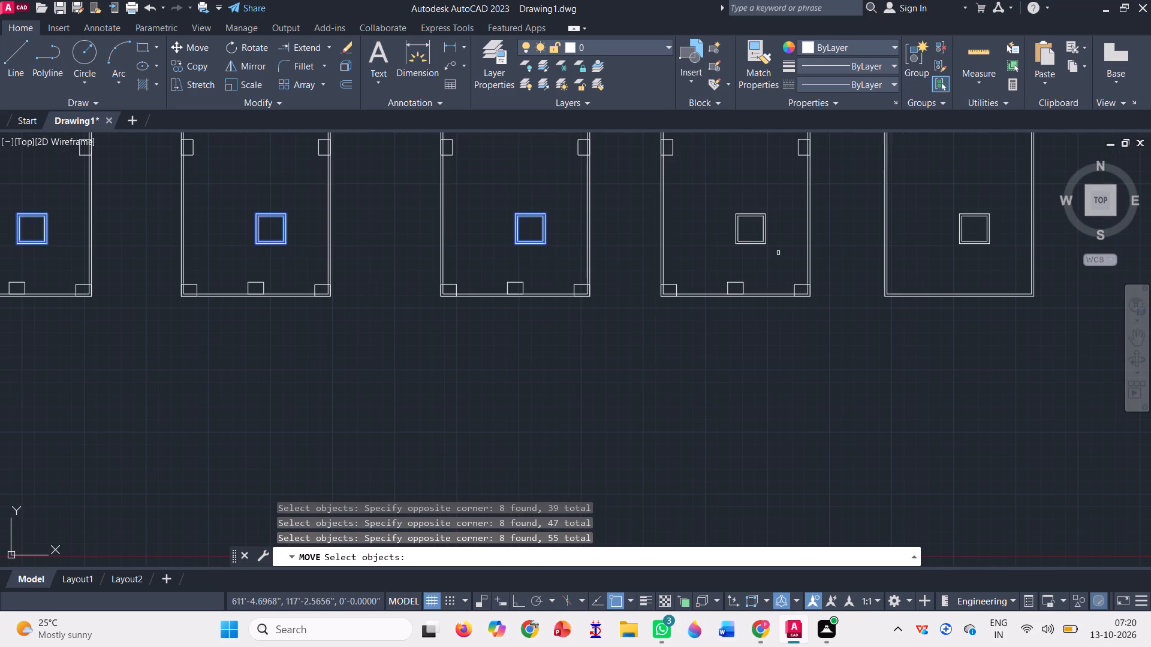
scroll(778, 253, "up", 1)
left_click(778, 250)
left_click(658, 167)
scroll(413, 228, "down", 1)
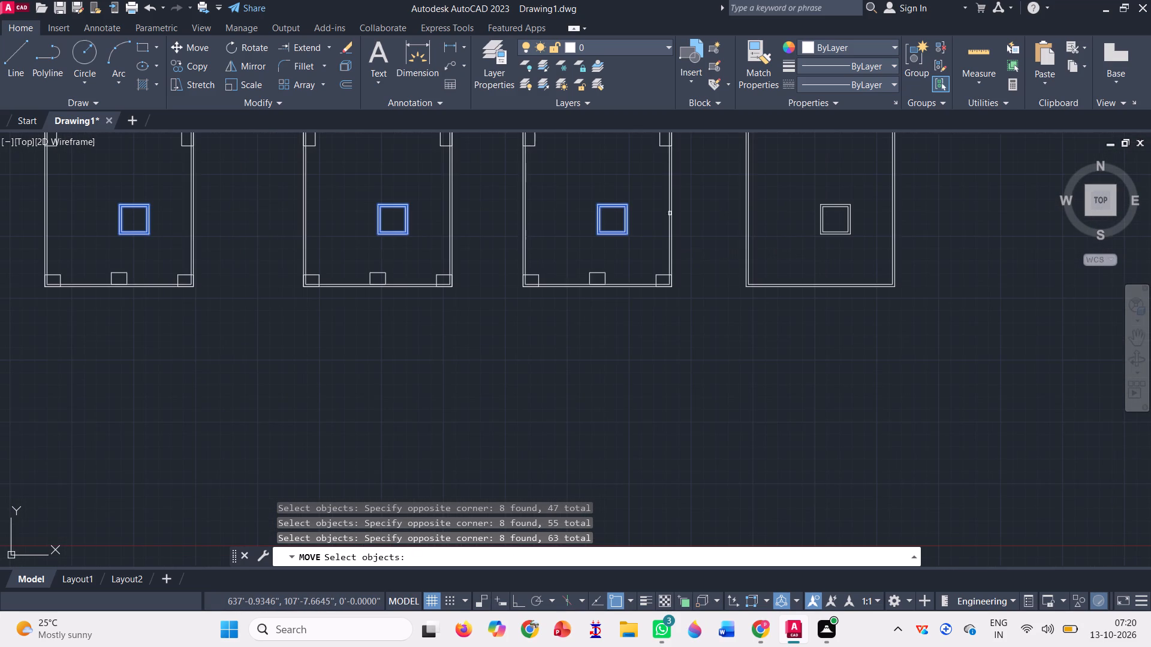
scroll(838, 229, "up", 2)
left_click(908, 258)
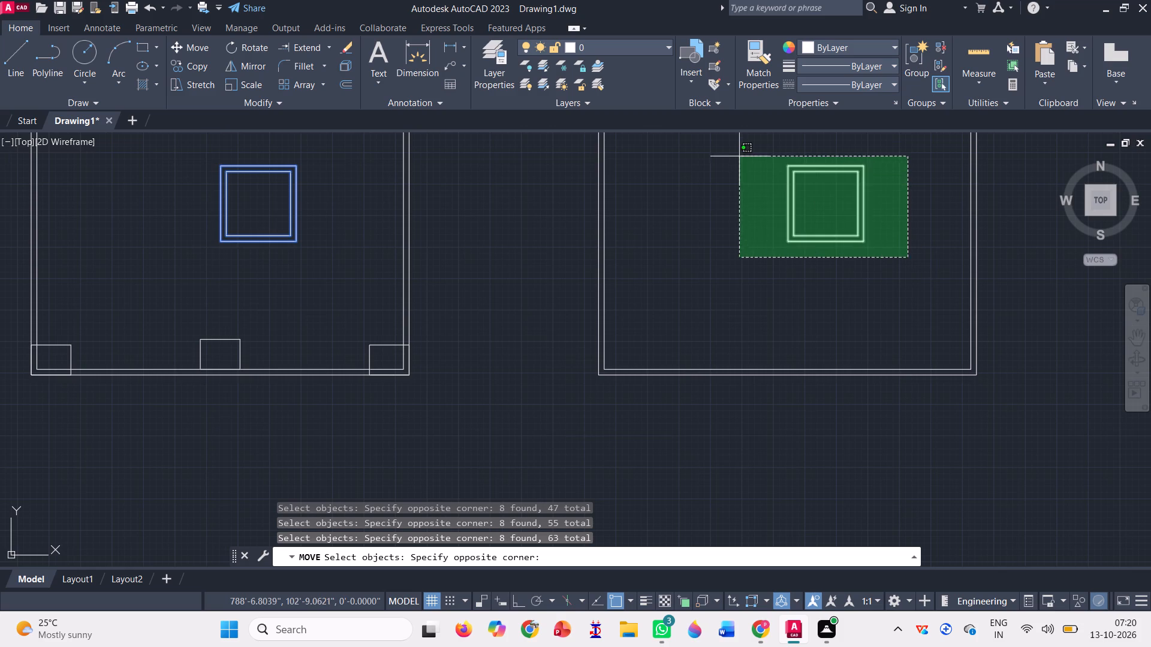
left_click(737, 154)
scroll(855, 247, "down", 6)
scroll(363, 219, "up", 1)
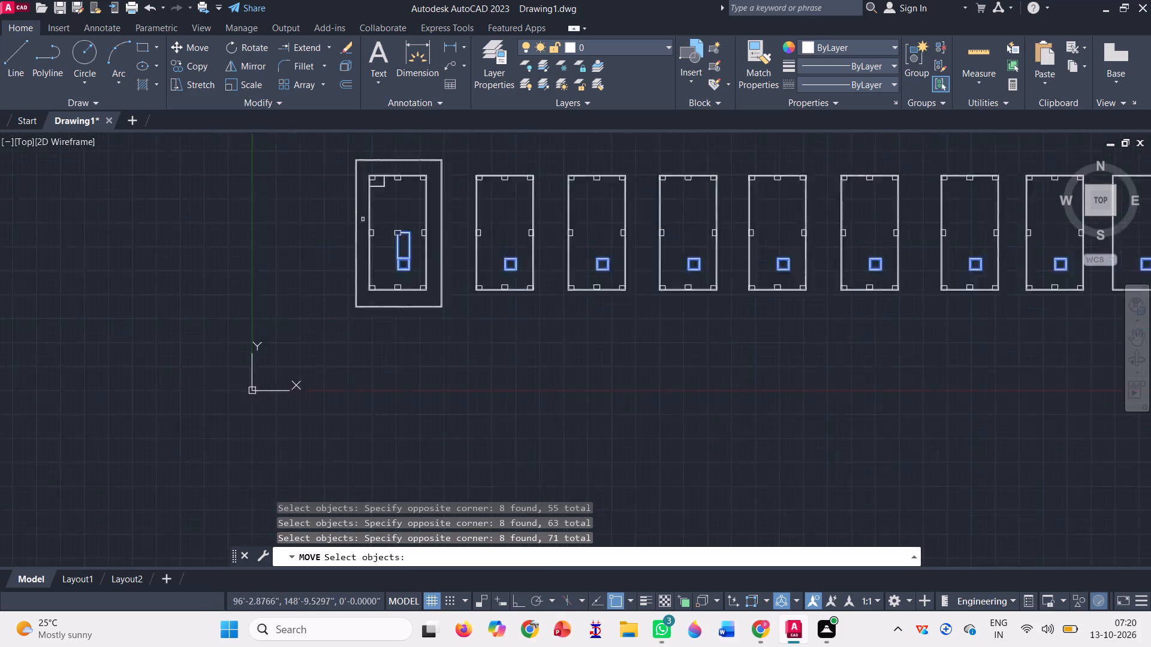
scroll(363, 219, "up", 2)
key("space")
scroll(474, 240, "up", 2)
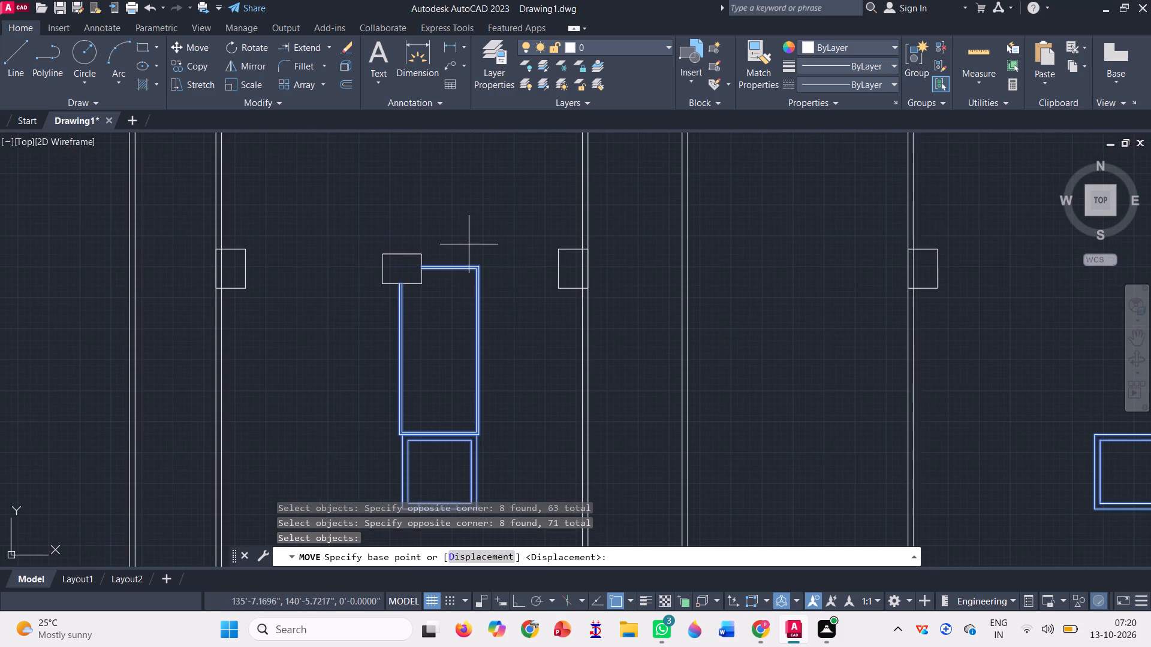
scroll(416, 273, "up", 3)
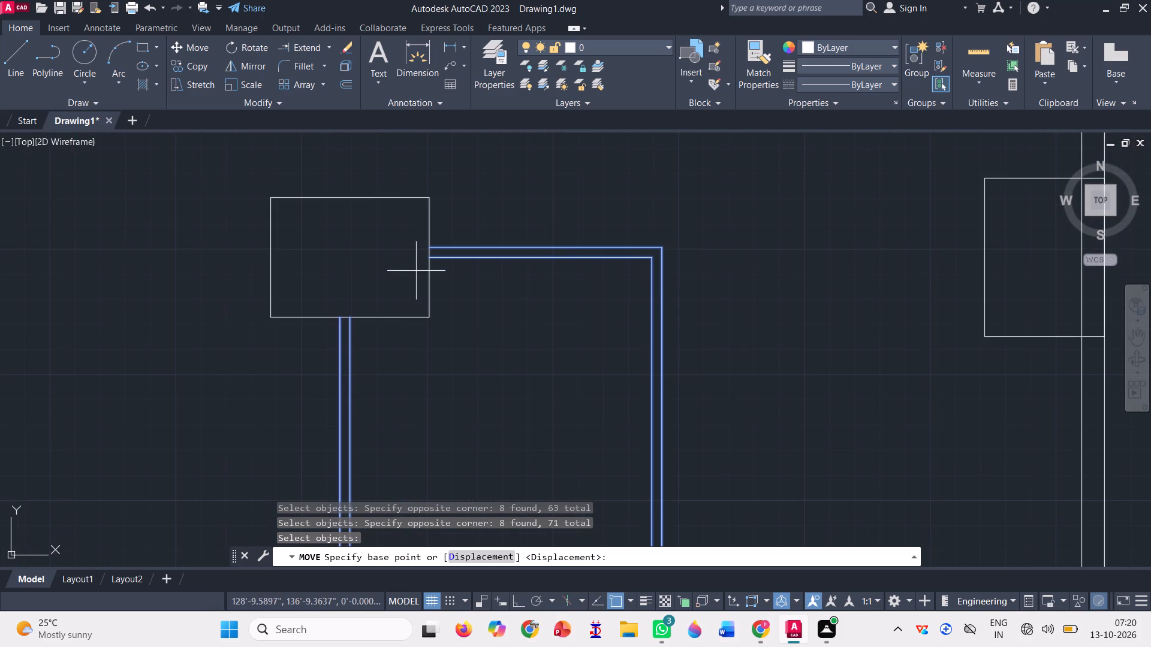
left_click(428, 255)
scroll(409, 290, "down", 5)
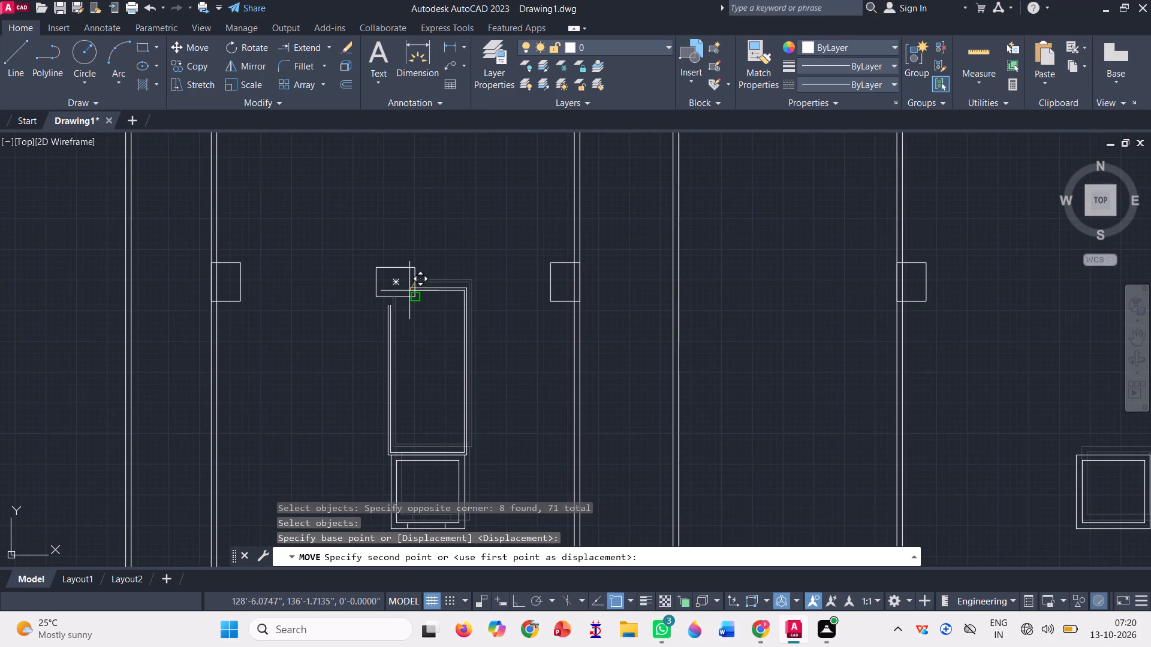
scroll(421, 156, "up", 1)
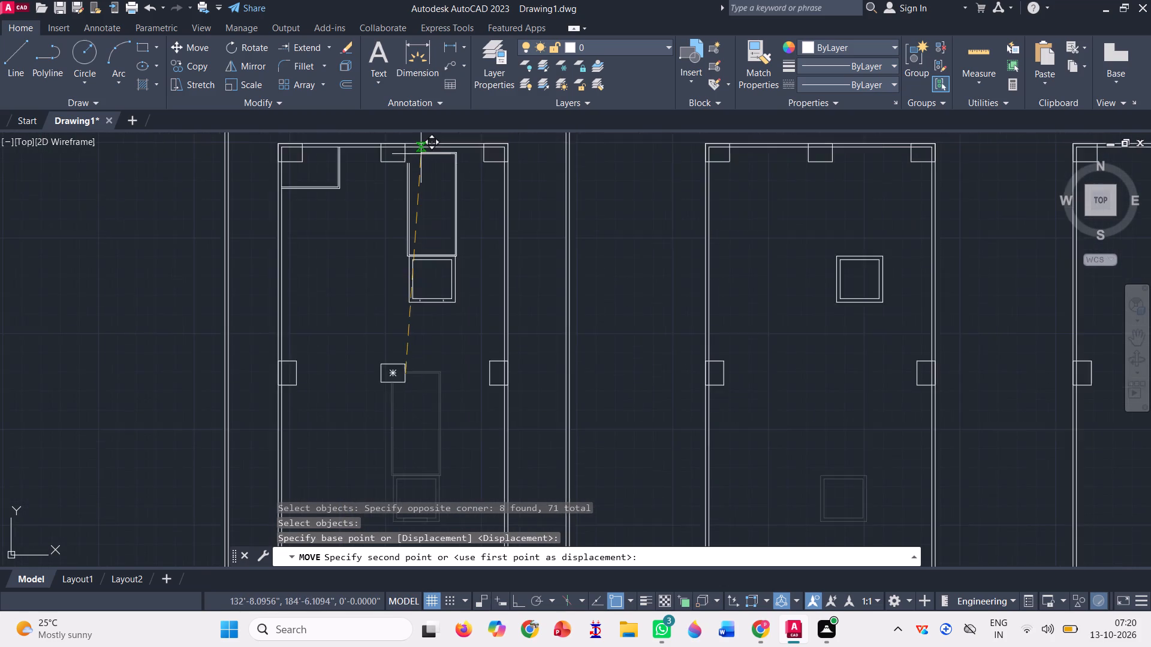
scroll(421, 154, "up", 1)
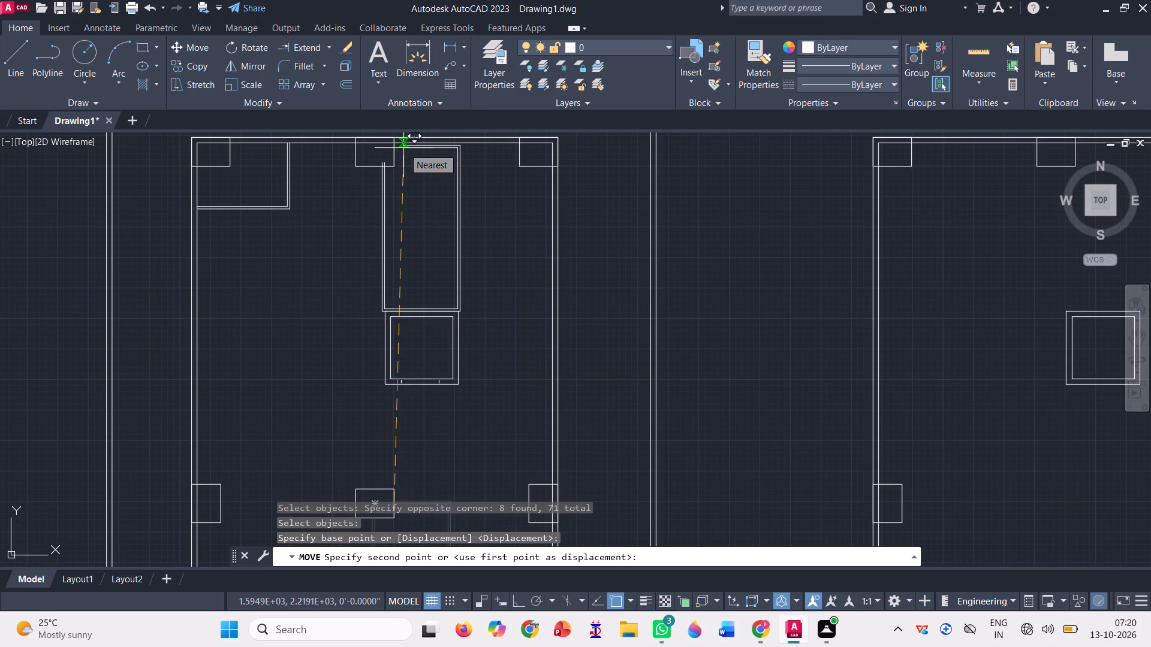
scroll(403, 148, "up", 1)
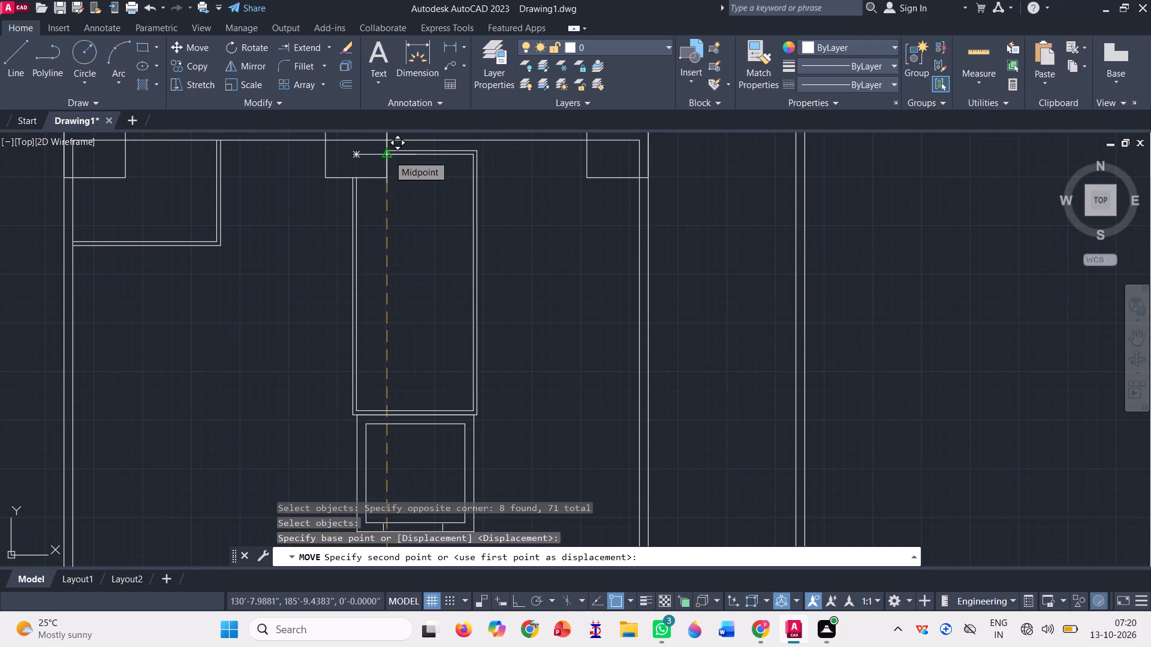
left_click(388, 155)
scroll(400, 185, "down", 2)
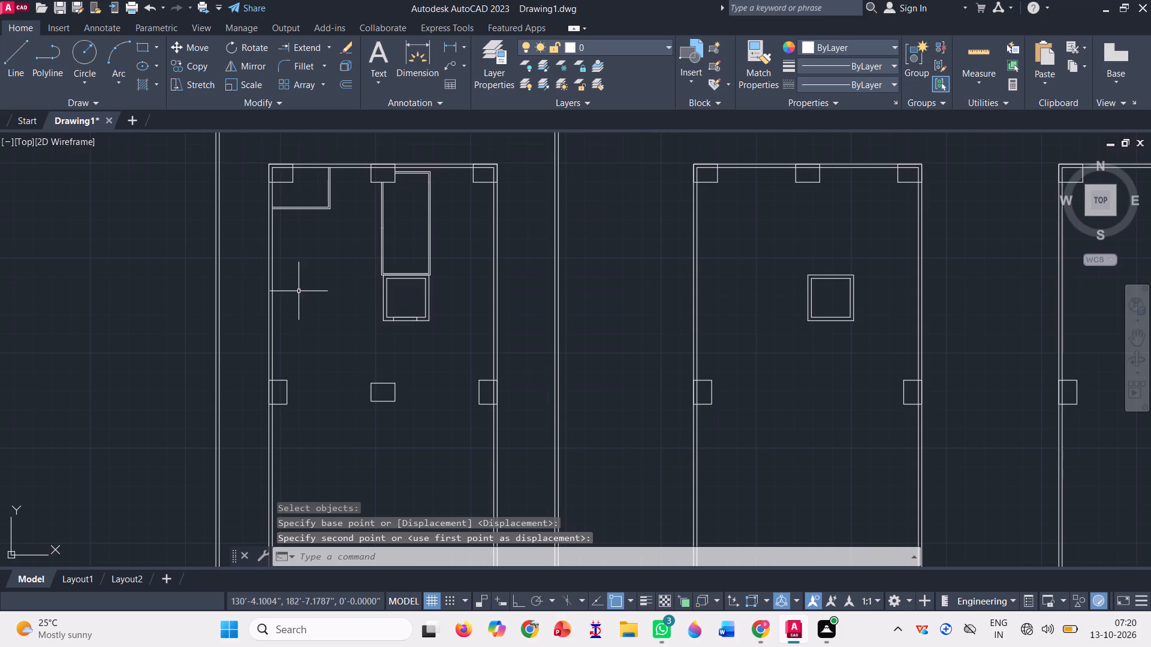
scroll(299, 291, "down", 1)
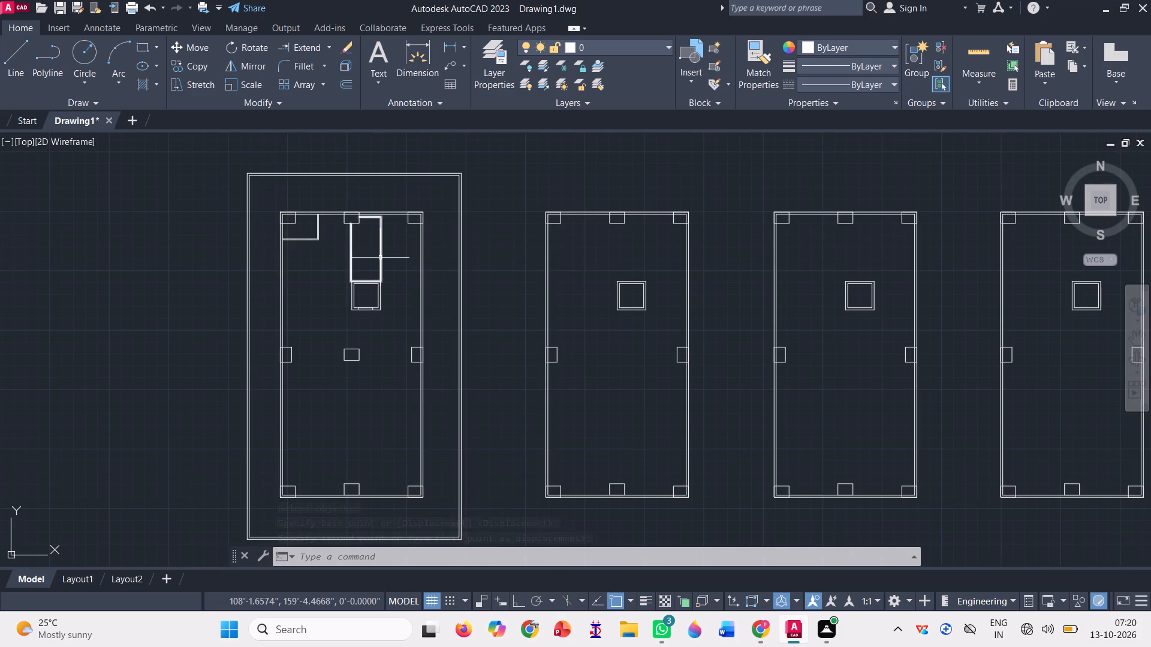
Rotate the first plan's tall double-lined rectangle 90° clockwise about the upper-middle column's centre, with Ortho on.
scroll(372, 210, "up", 2)
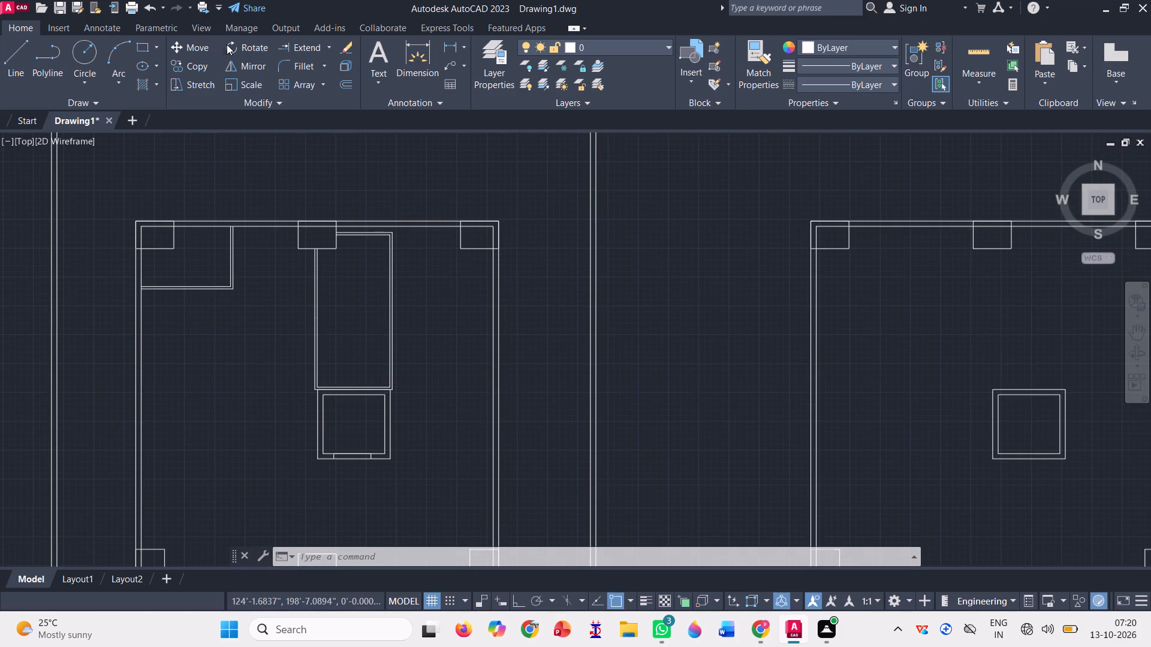
left_click(227, 43)
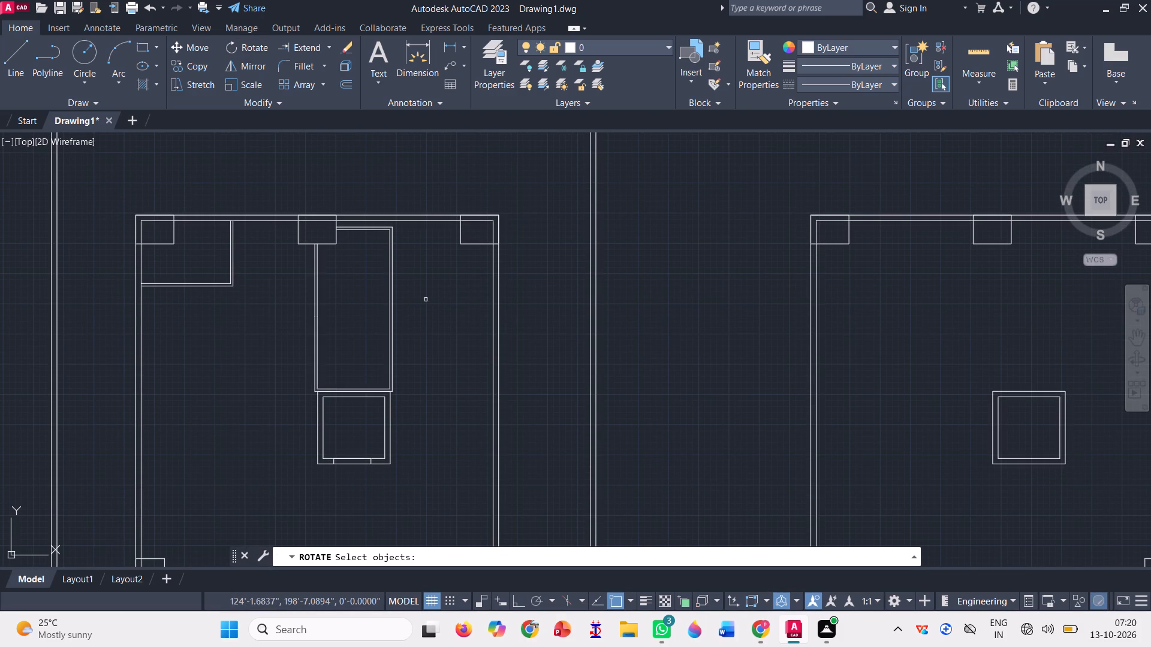
left_click(426, 298)
left_click(249, 310)
key("space")
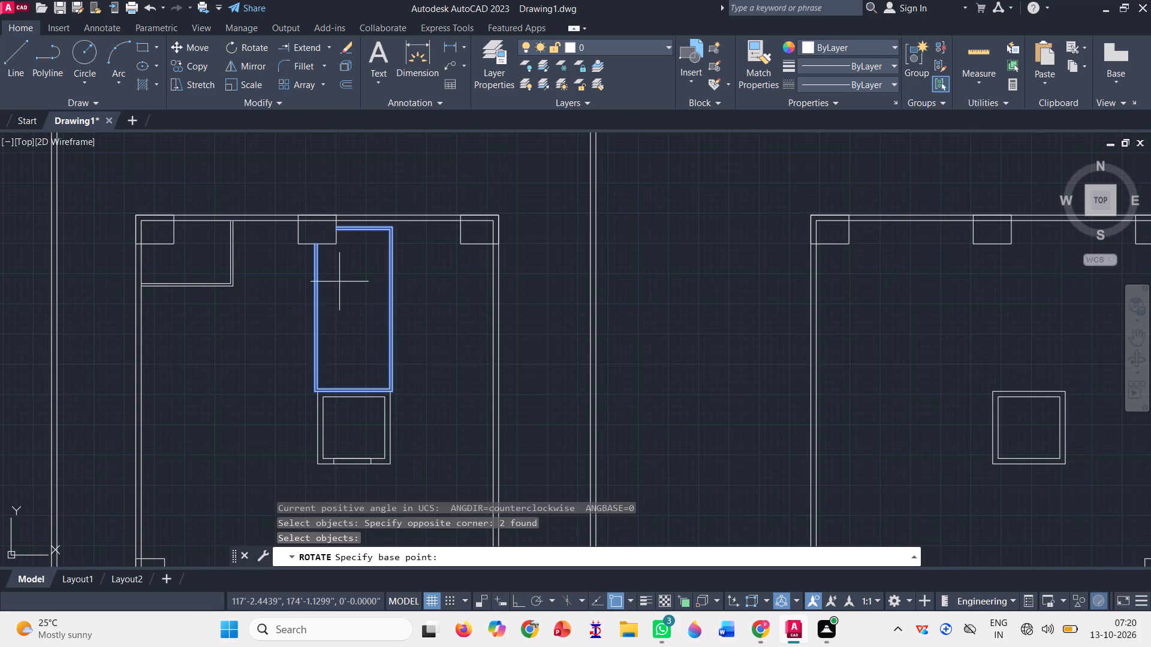
scroll(345, 259, "up", 4)
scroll(344, 253, "down", 2)
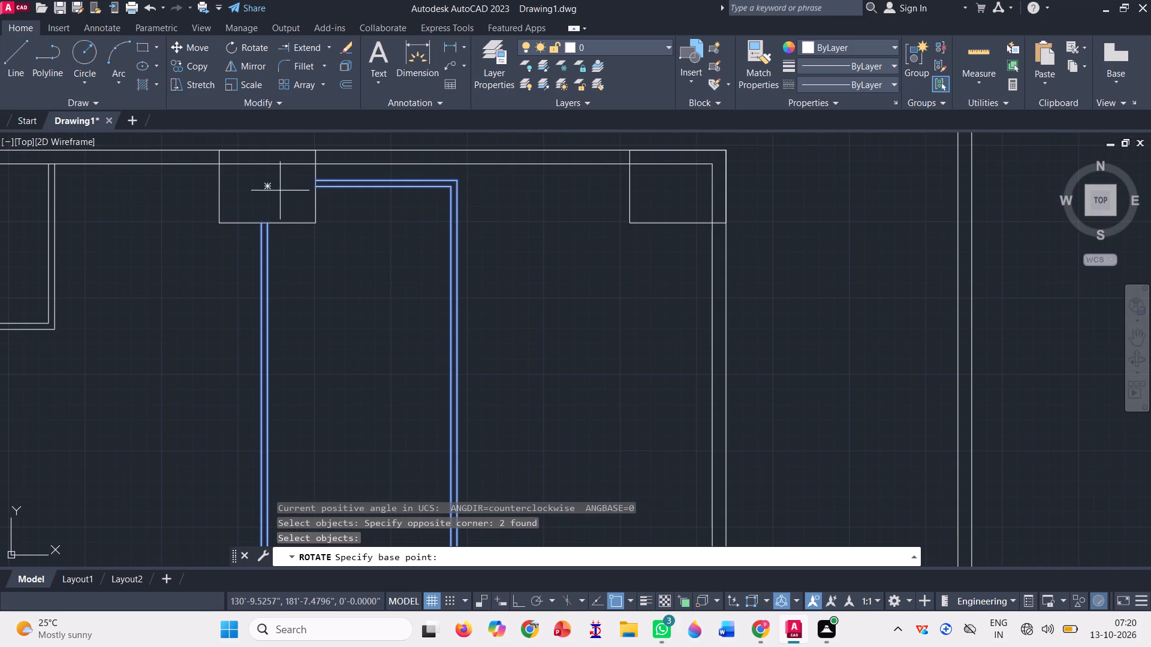
left_click(270, 182)
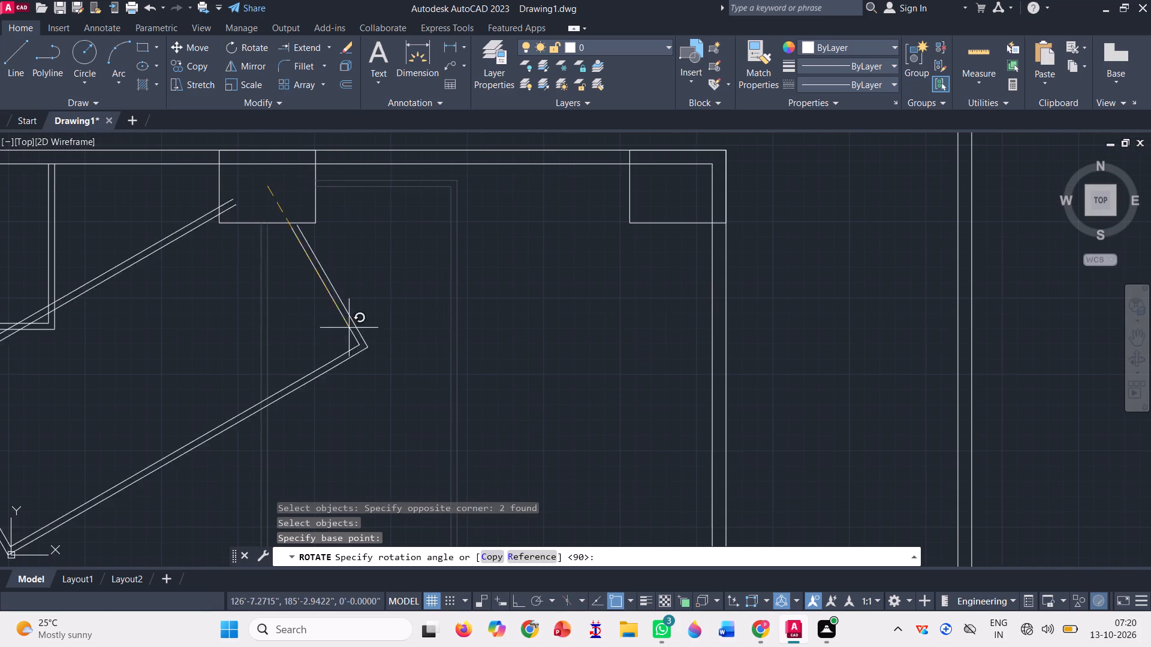
scroll(309, 247, "down", 1)
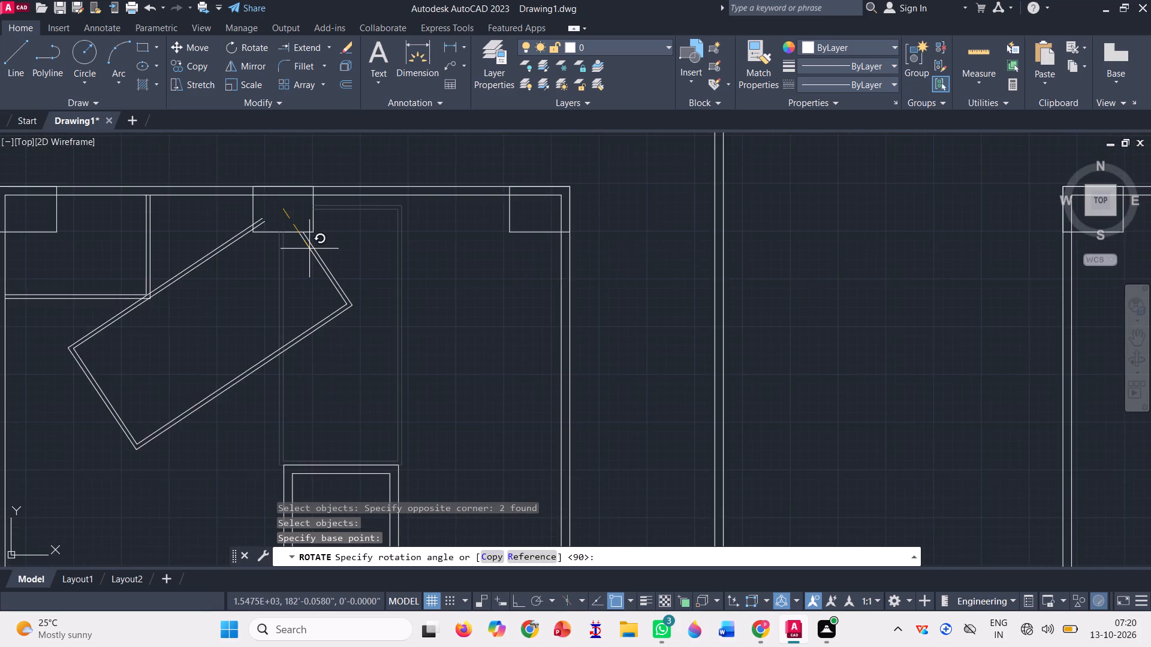
scroll(309, 249, "down", 2)
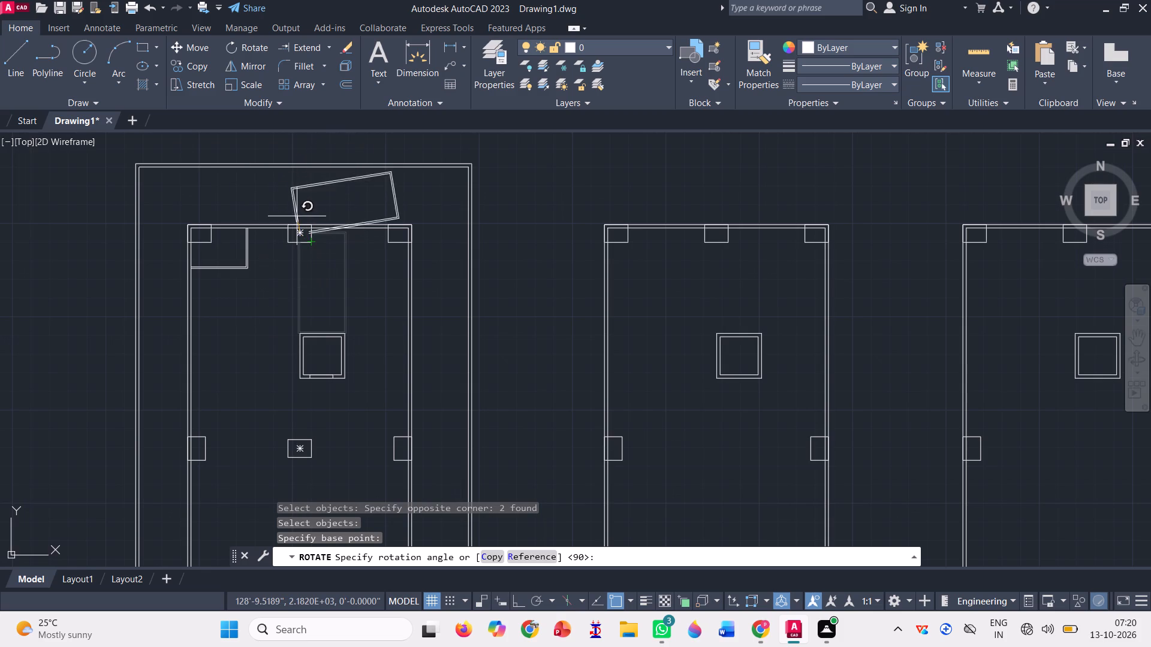
key("F8")
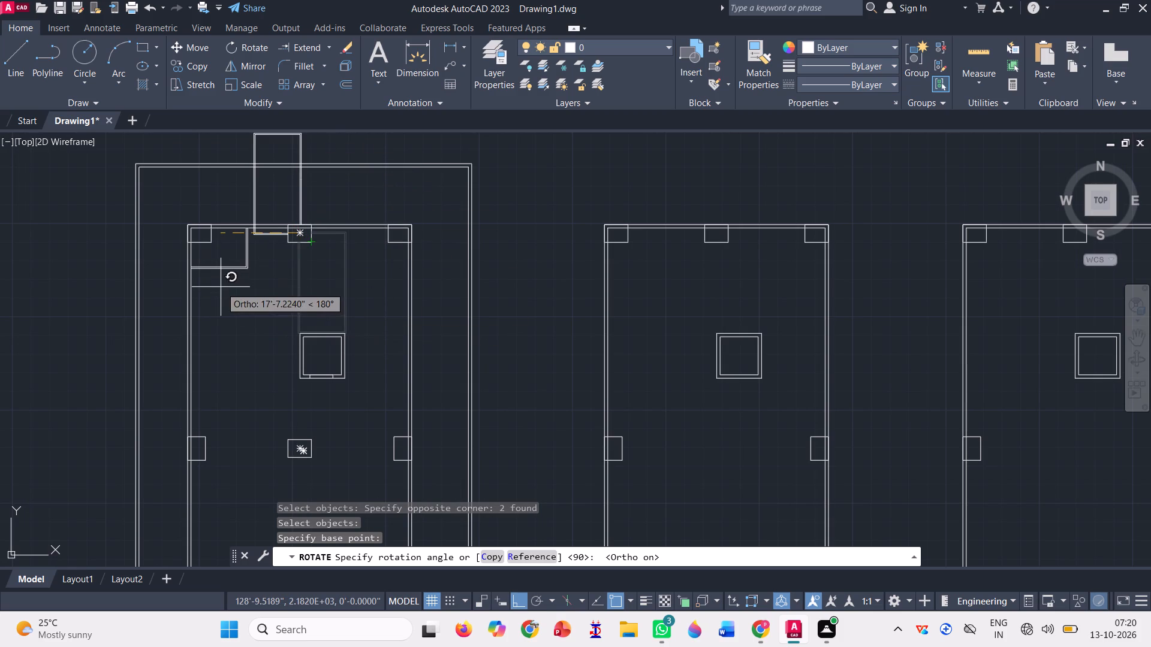
left_click(240, 312)
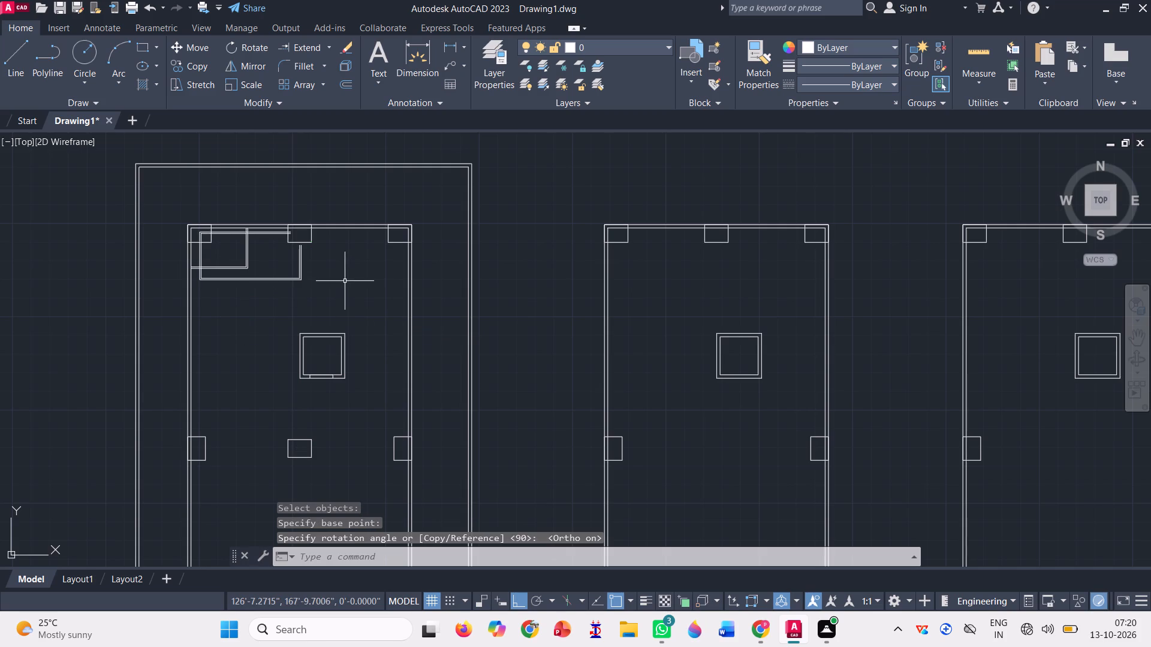
Mirror the first plan's wide double-lined rectangle about the vertical axis through the upper-middle column's centre, keeping the original.
key("space")
left_click(243, 62)
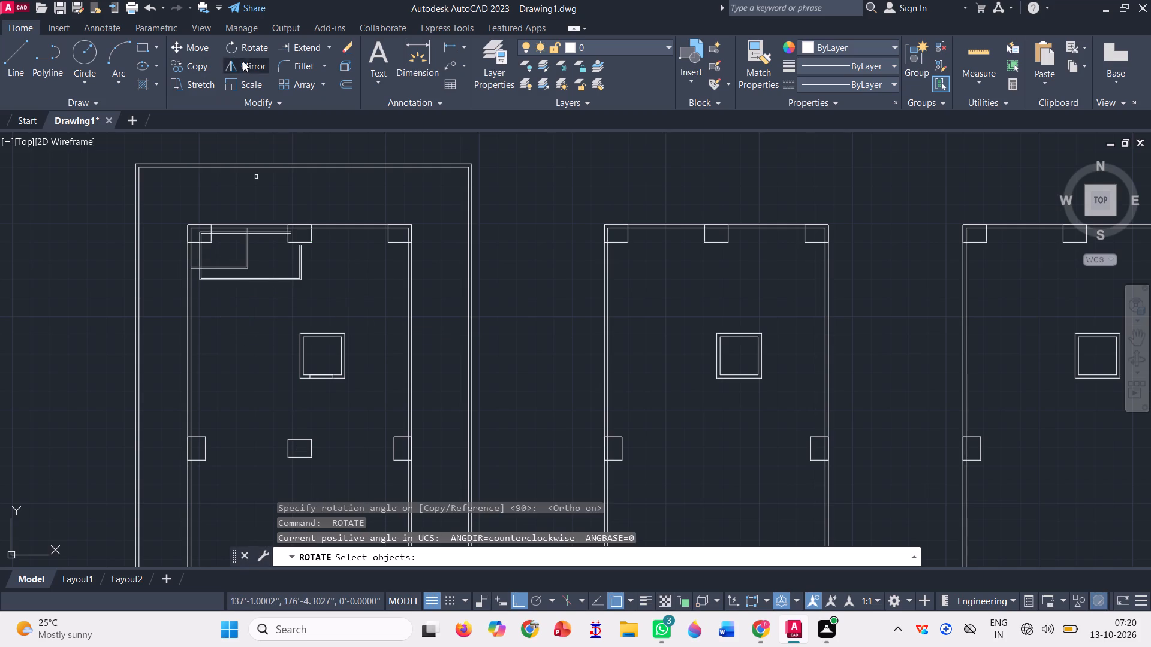
left_click(316, 295)
left_click(287, 272)
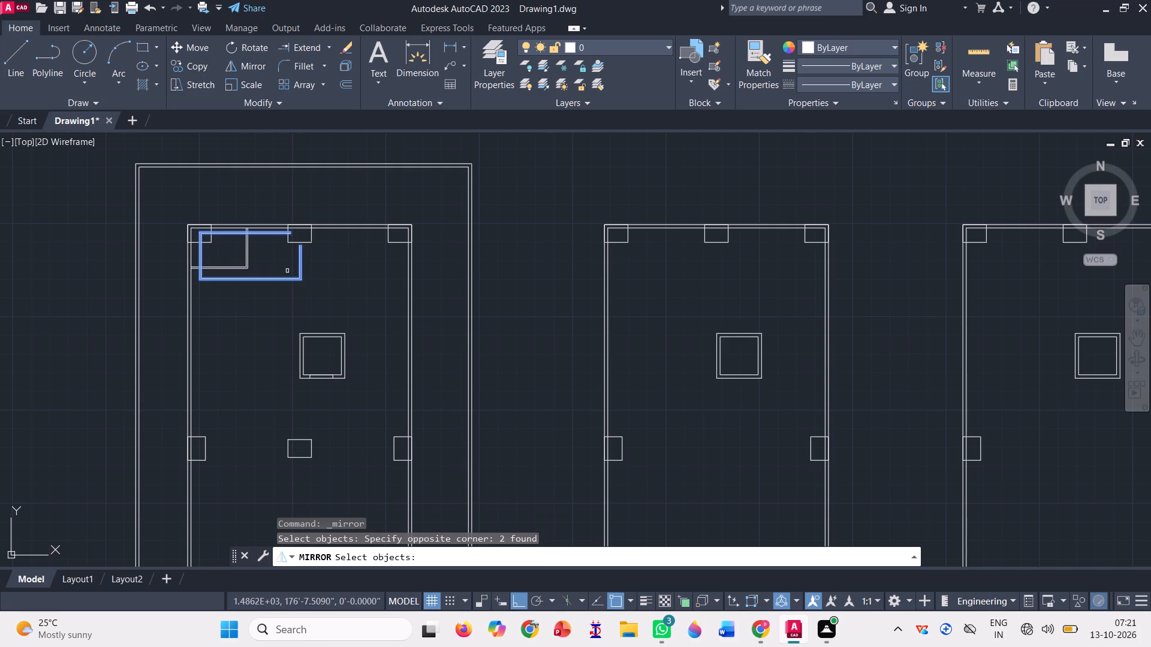
key("space")
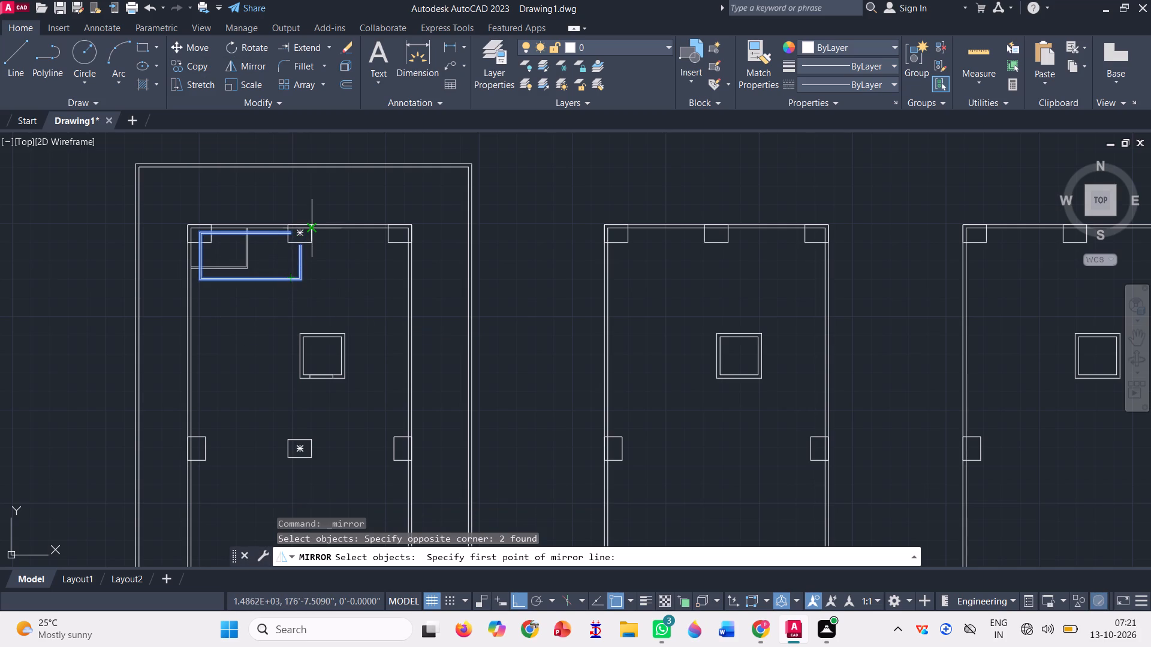
scroll(299, 236, "up", 3)
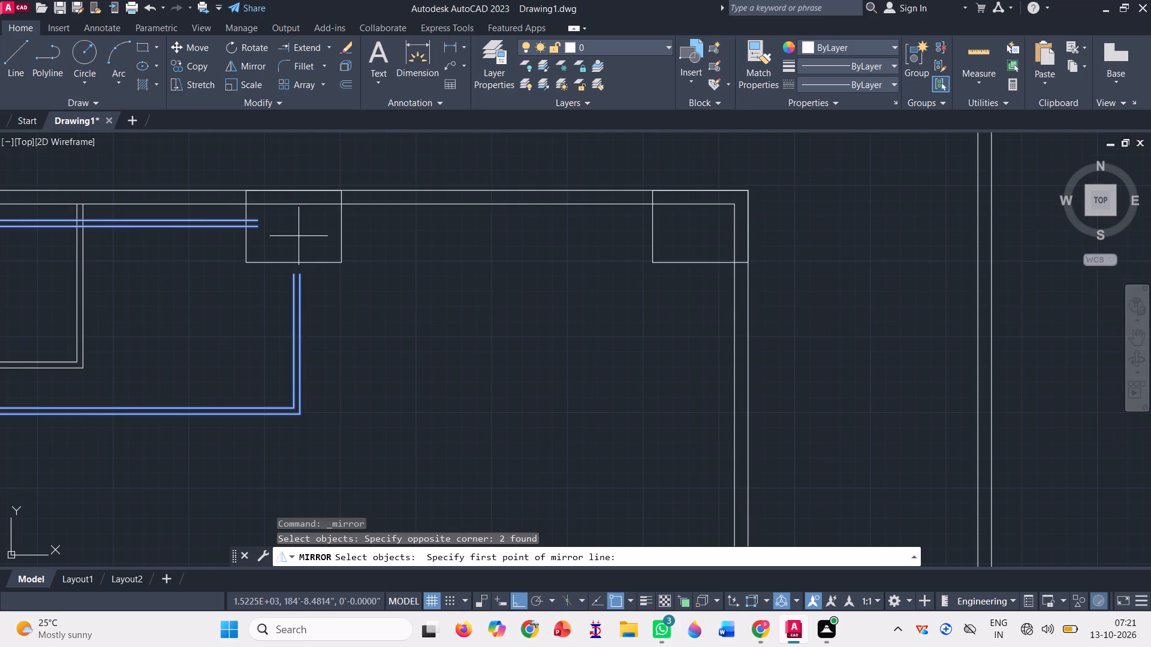
scroll(295, 221, "down", 1)
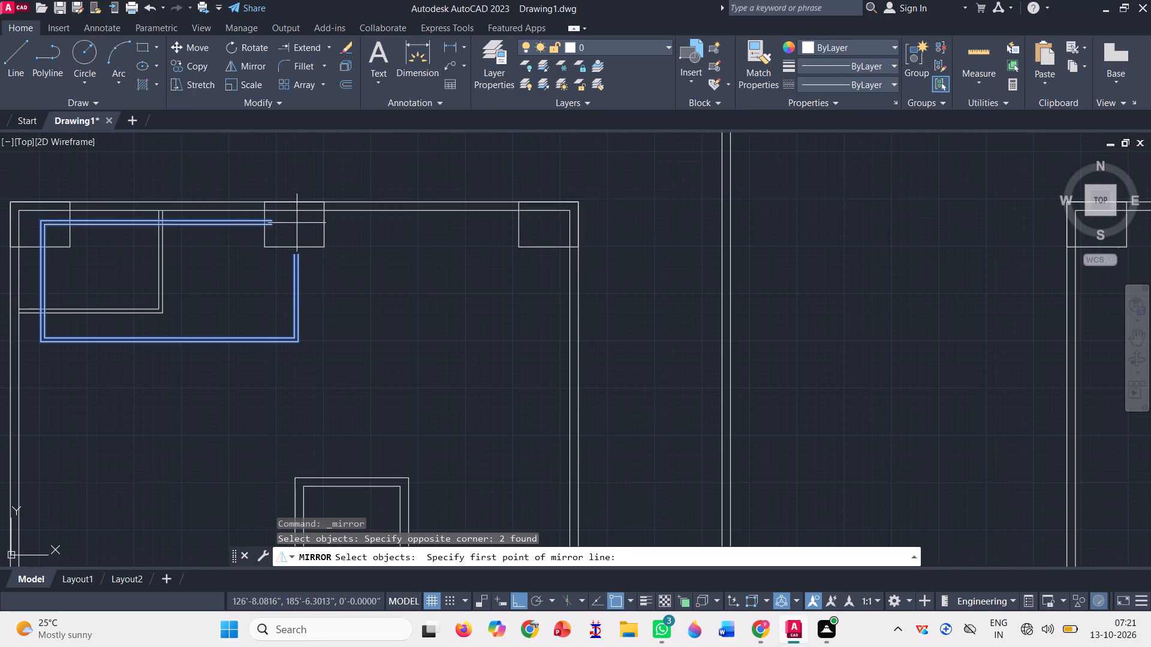
scroll(290, 229, "down", 1)
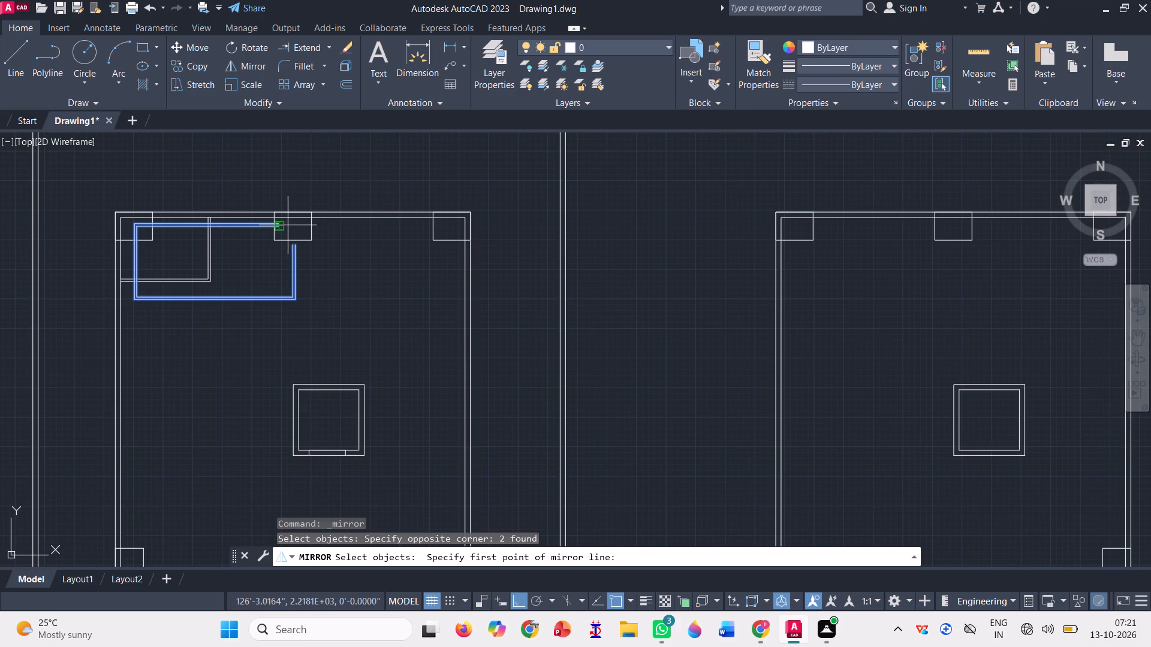
left_click(293, 225)
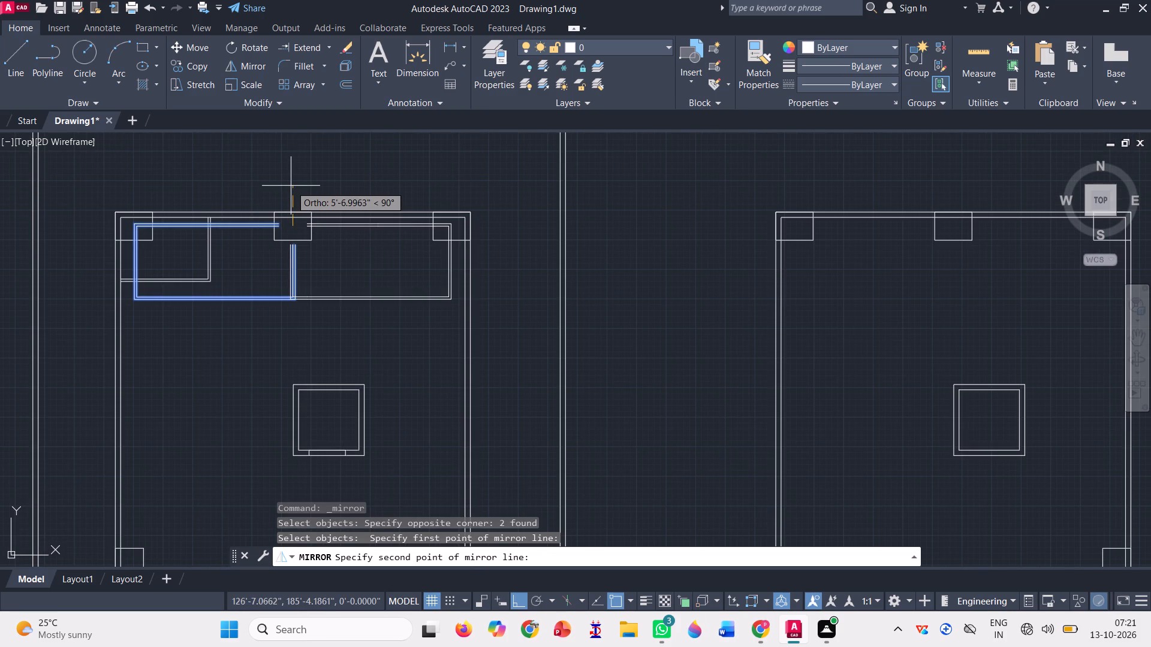
left_click(291, 186)
key("space")
Delete the original wide double-lined rectangle overlapping the small corner room, leaving the mirrored copy.
scroll(251, 310, "up", 2)
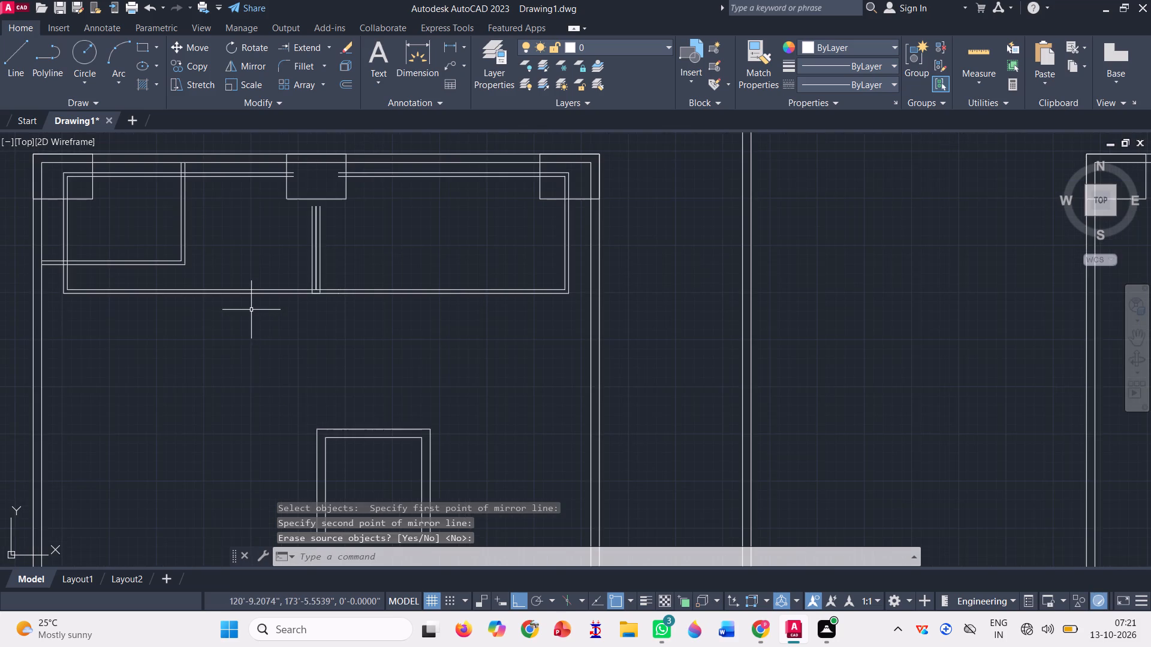
left_click(305, 318)
left_click(236, 243)
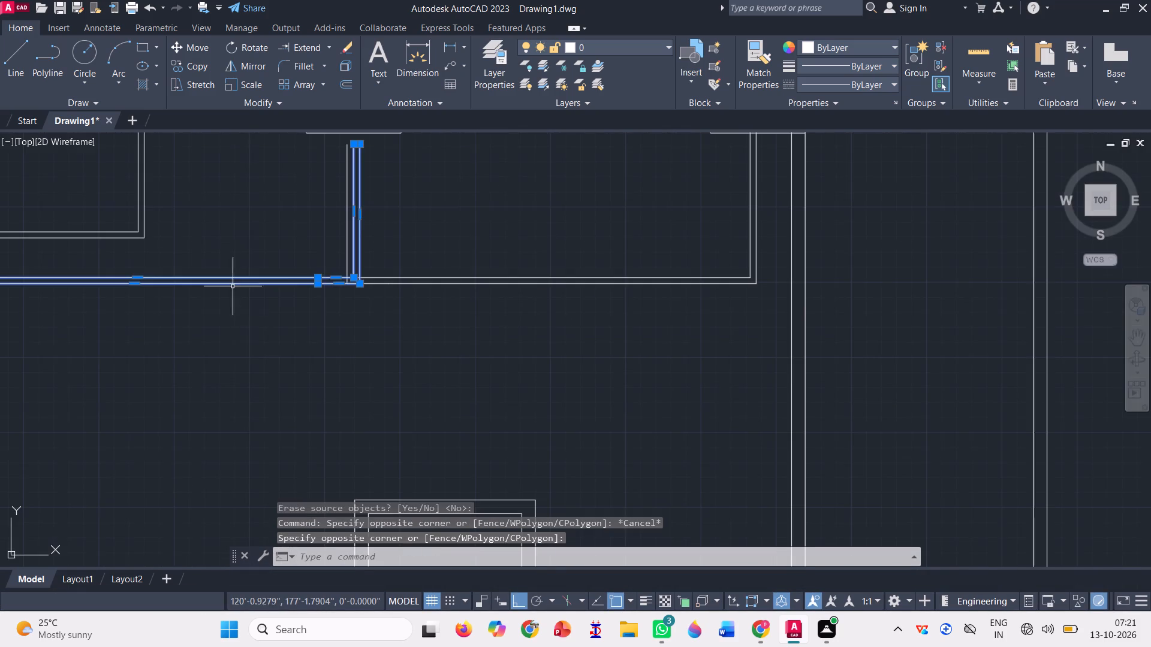
scroll(248, 355, "down", 2)
key("Delete")
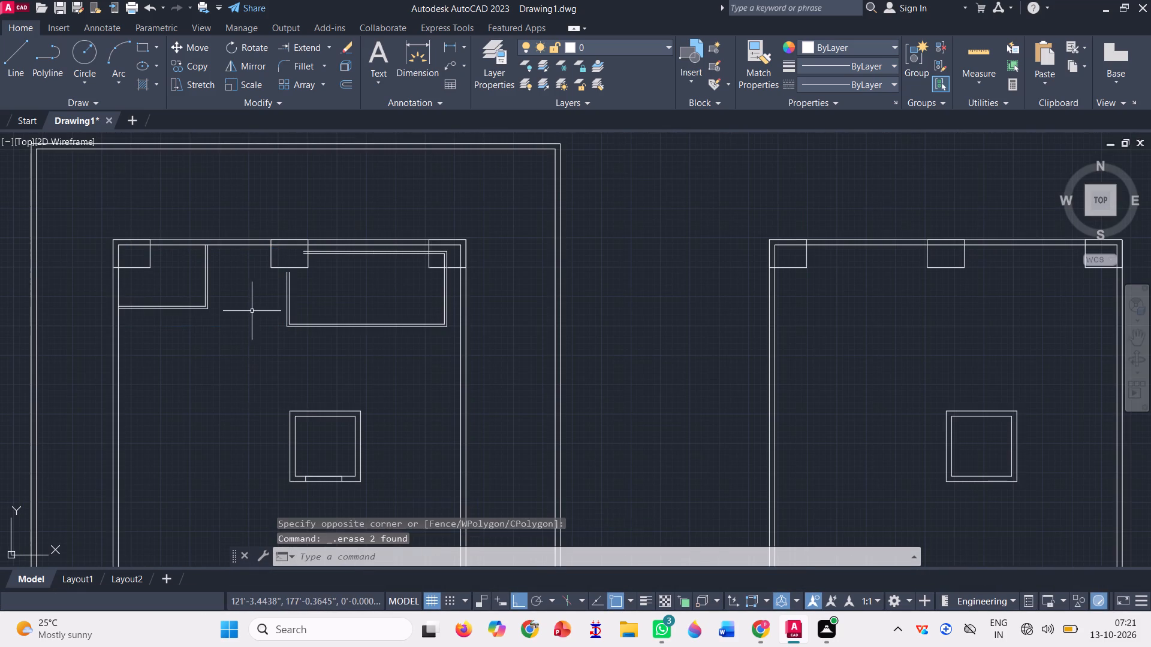
Move the mirrored rectangle up so its outer left wall line's upper end meets the midpoint of the upper-middle column's bottom edge.
left_click(183, 52)
scroll(312, 276, "up", 2)
left_click(290, 338)
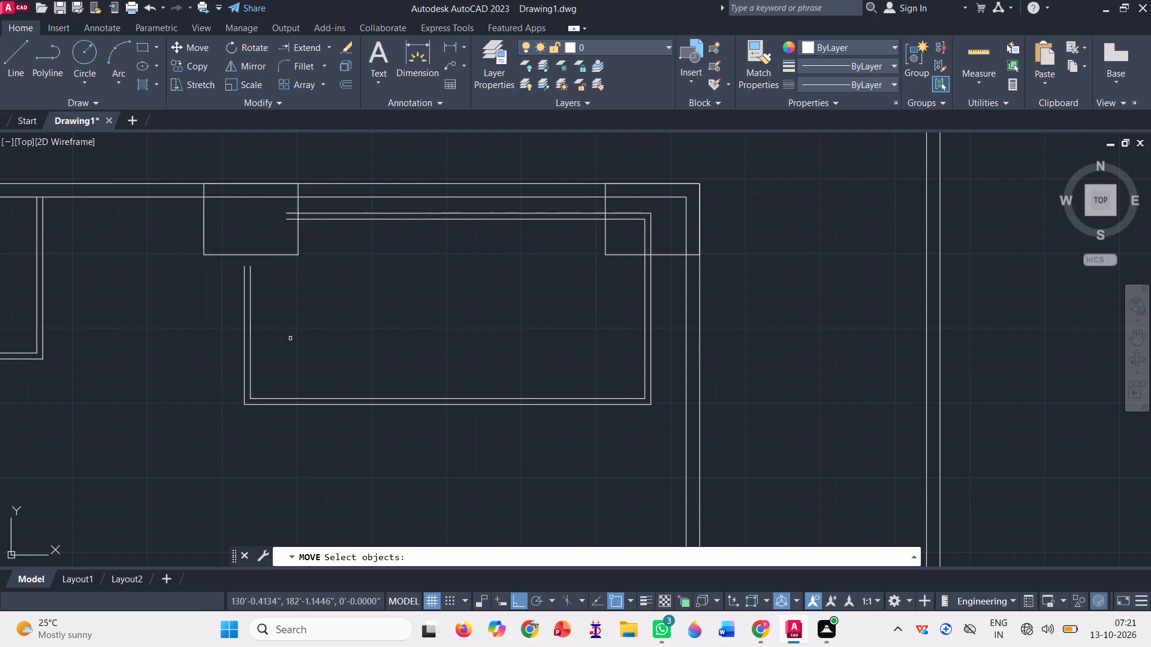
left_click(95, 288)
key("space")
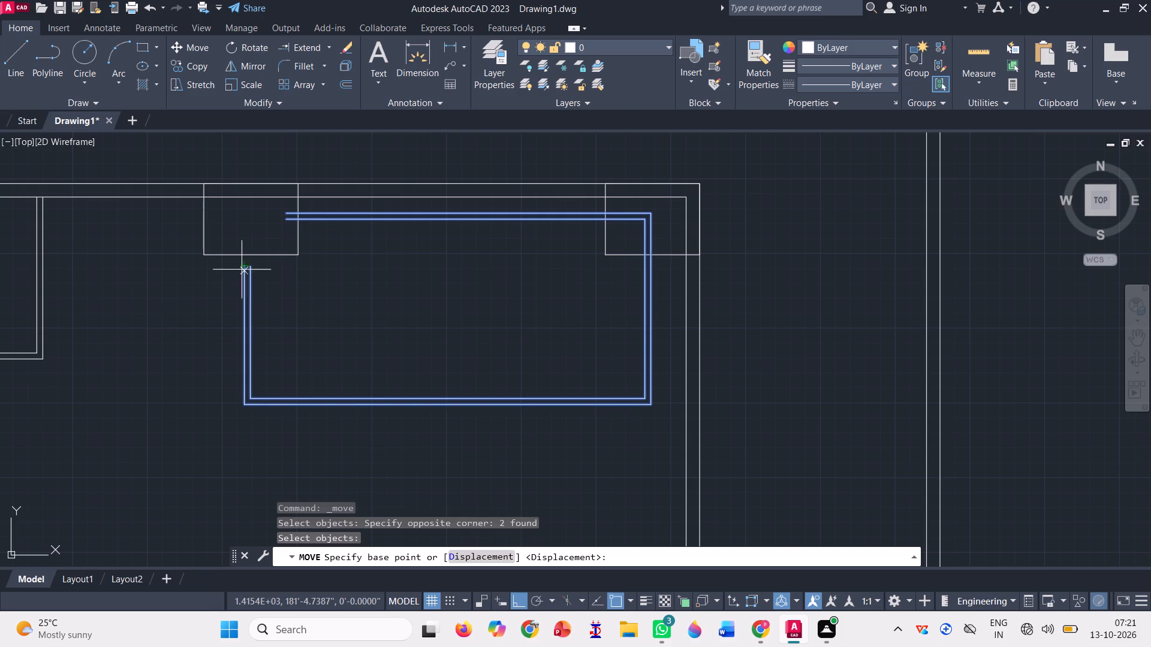
left_click(243, 265)
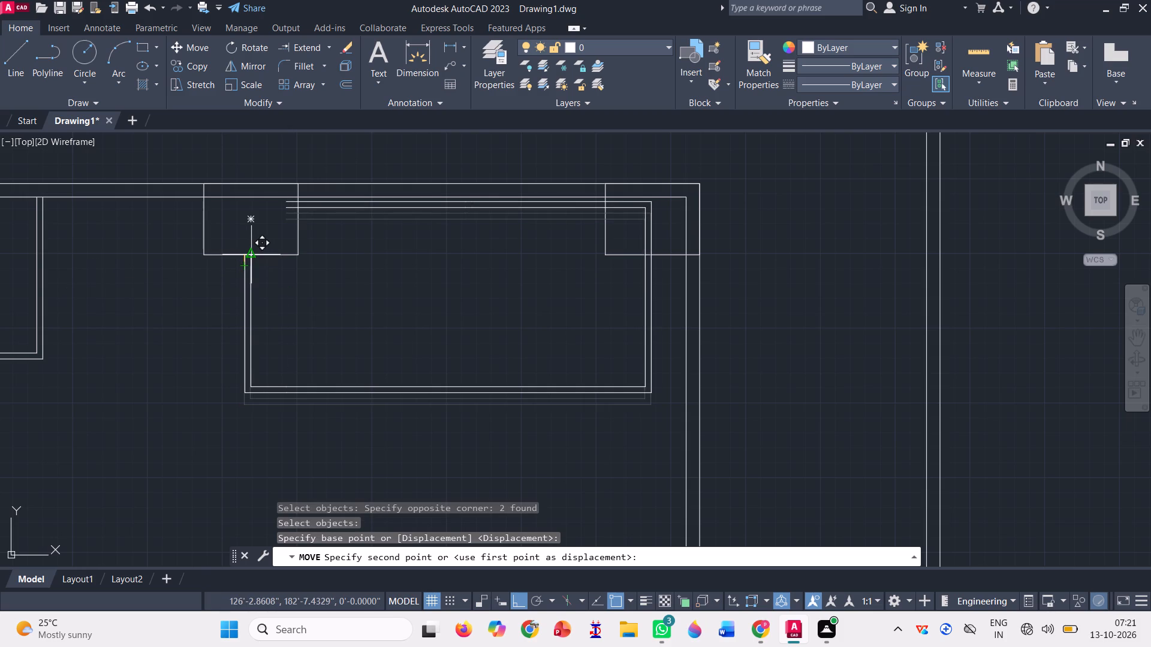
scroll(249, 256, "up", 1)
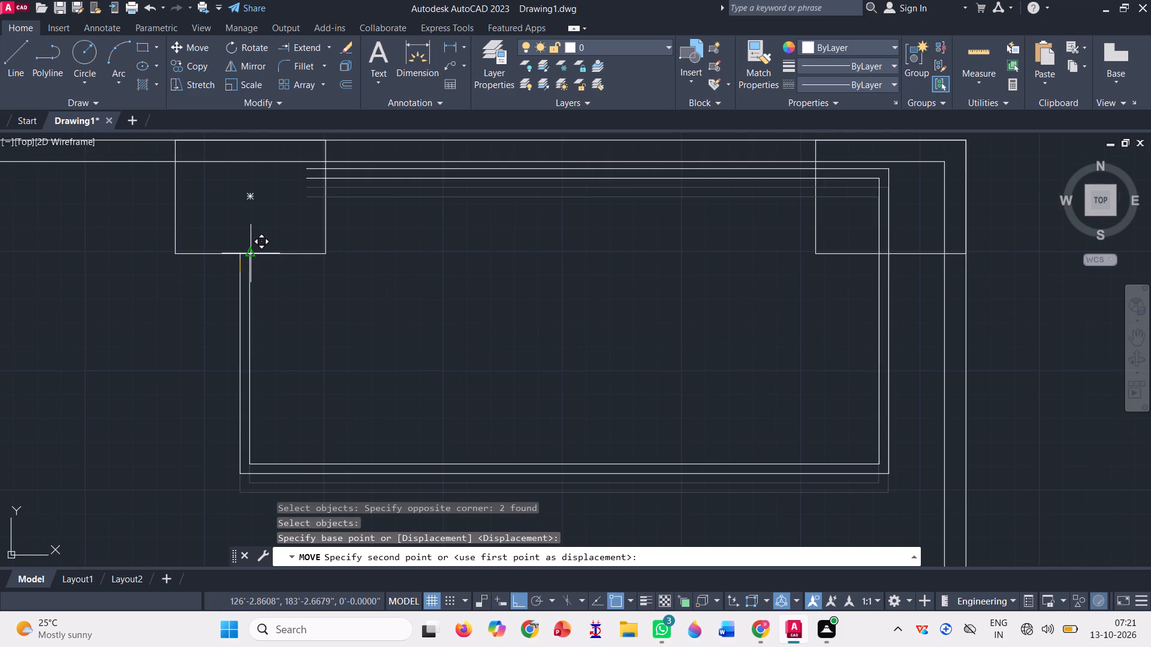
left_click(249, 255)
scroll(228, 302, "down", 1)
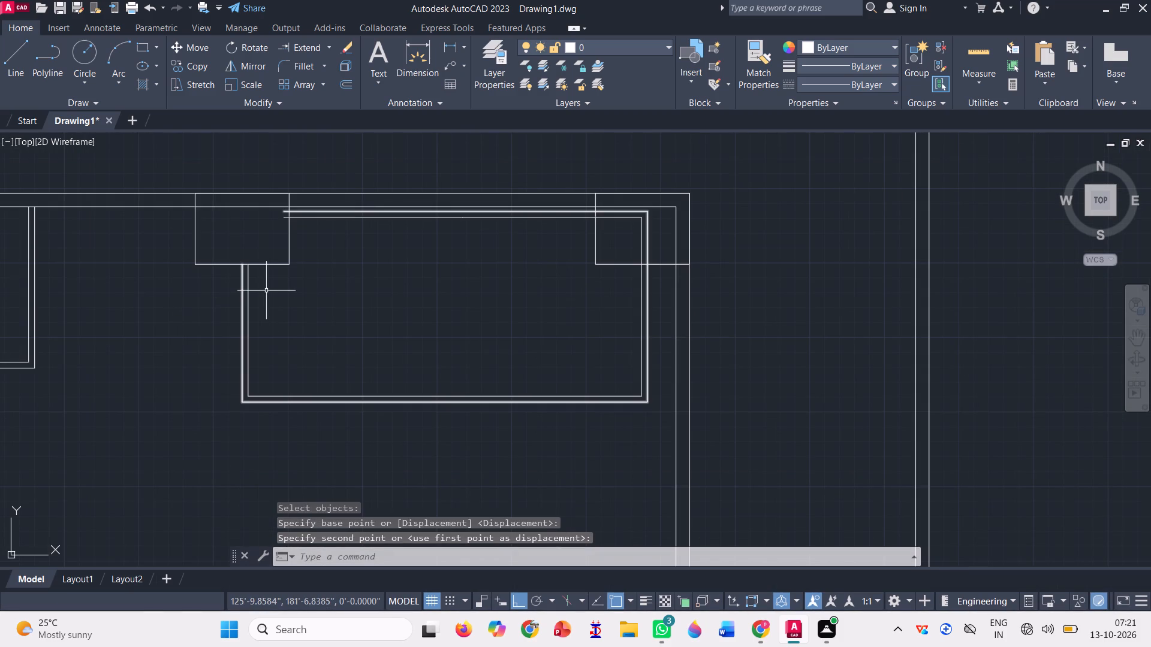
Select the square rooms of all nine plans, including the opening lines in the first, and start moving them together.
scroll(321, 201, "up", 2)
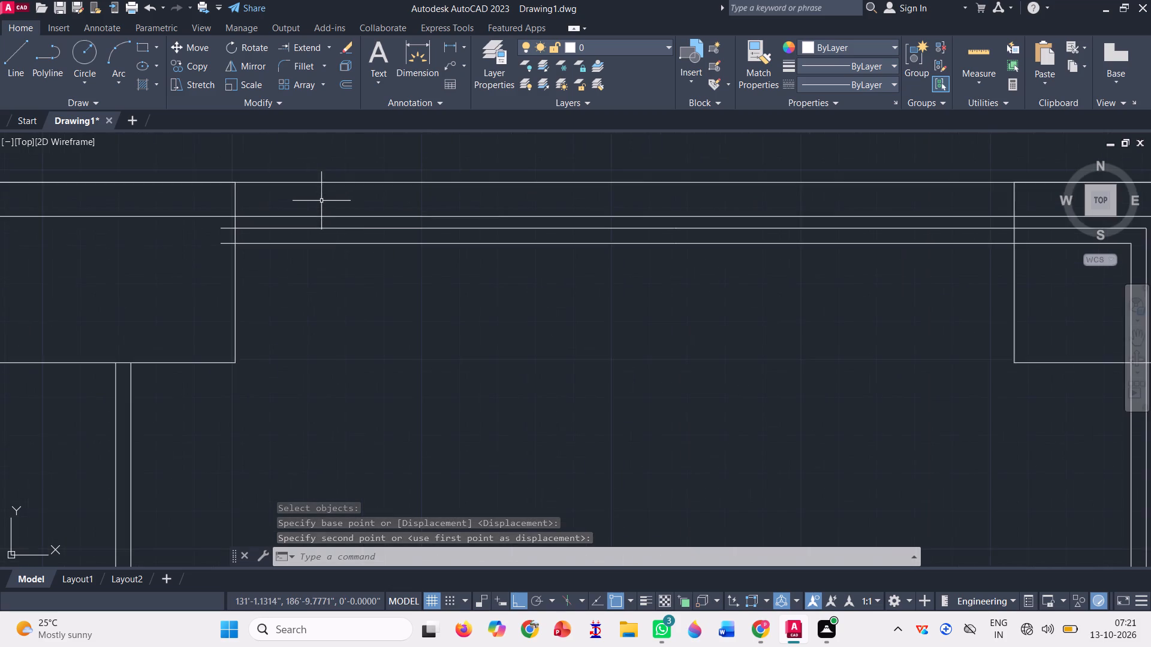
scroll(362, 283, "down", 5)
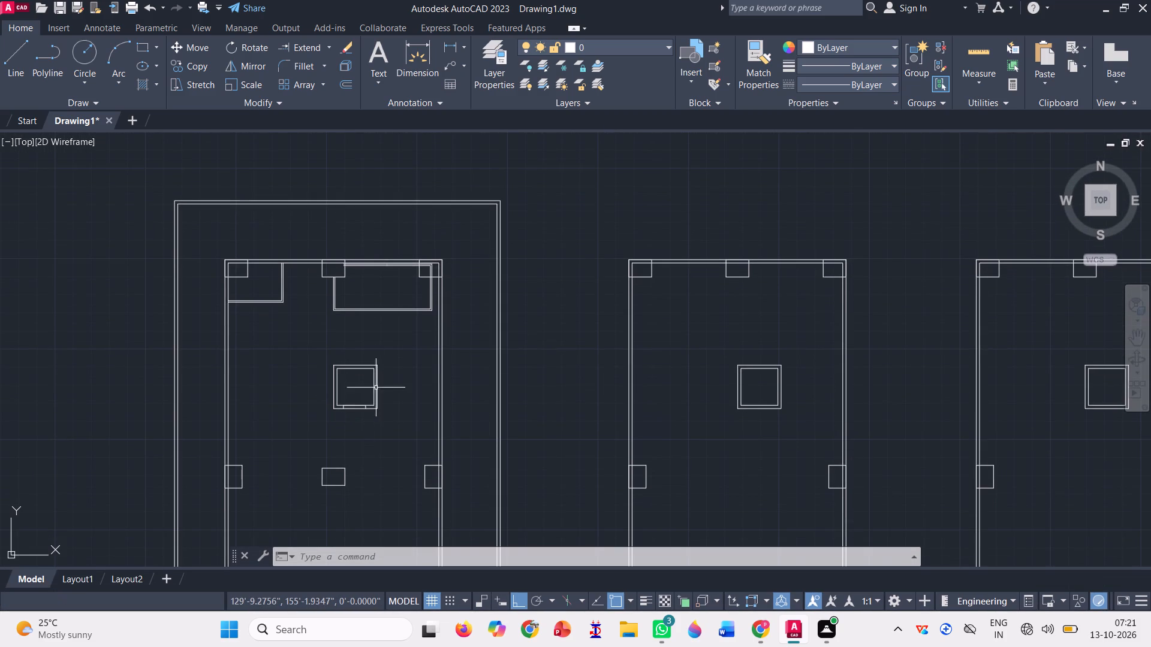
scroll(378, 370, "down", 2)
scroll(210, 334, "down", 1)
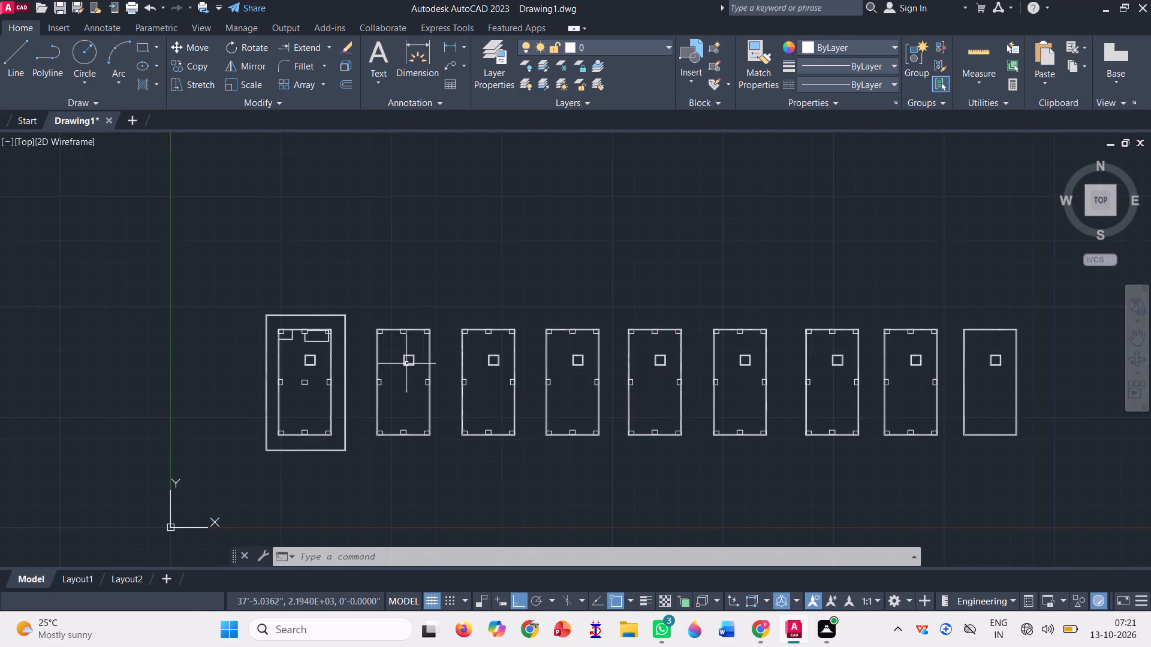
scroll(305, 366, "up", 2)
left_click(346, 380)
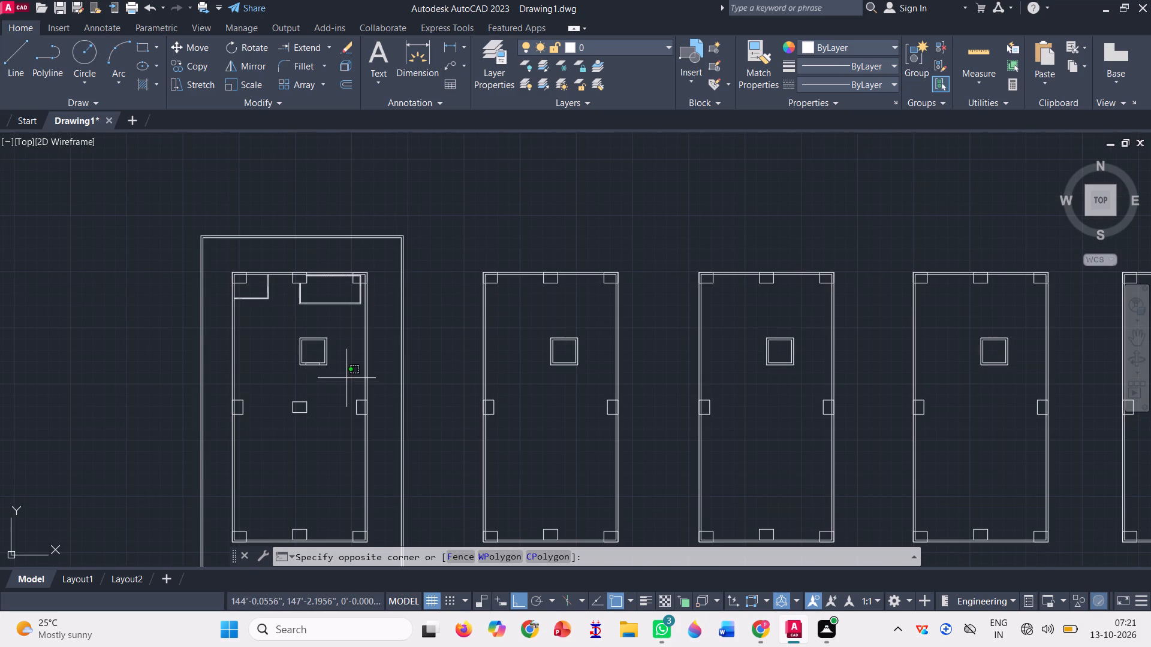
left_click(283, 321)
left_click(590, 380)
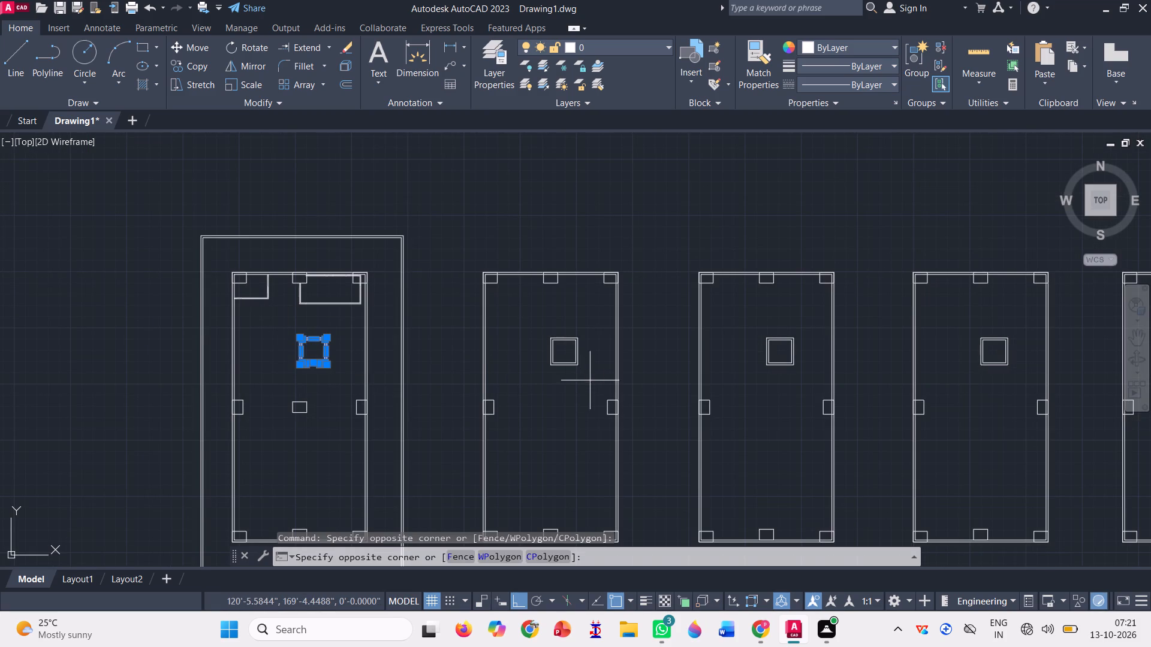
left_click(511, 322)
scroll(408, 340, "down", 2)
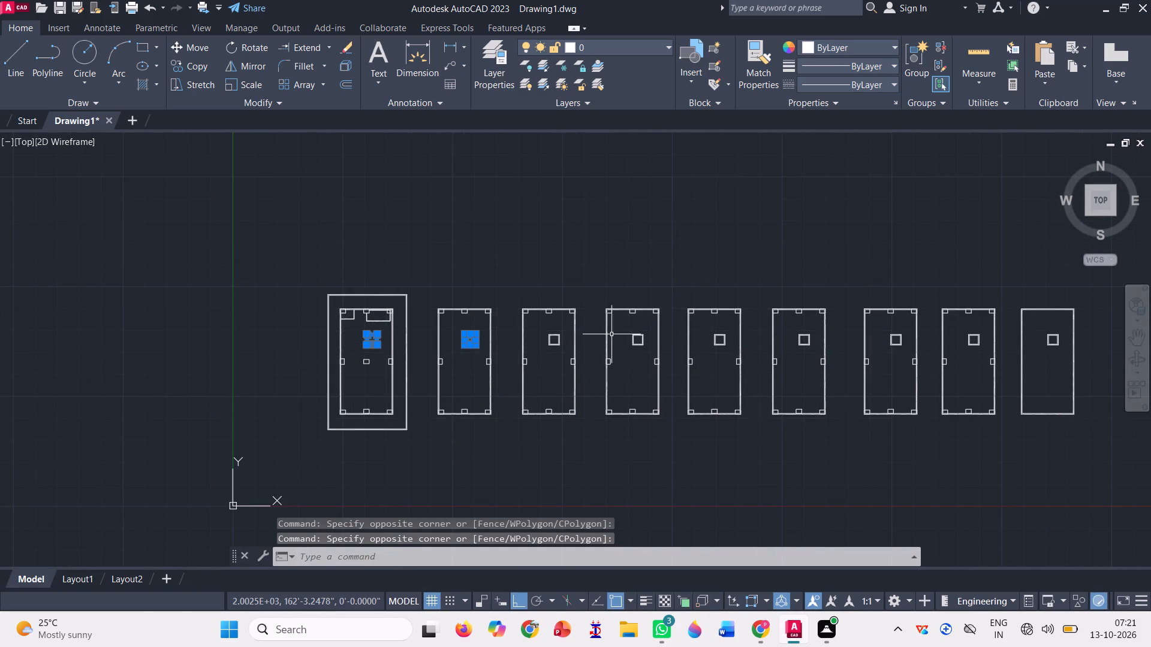
scroll(586, 344, "up", 3)
left_click(497, 339)
left_click(387, 259)
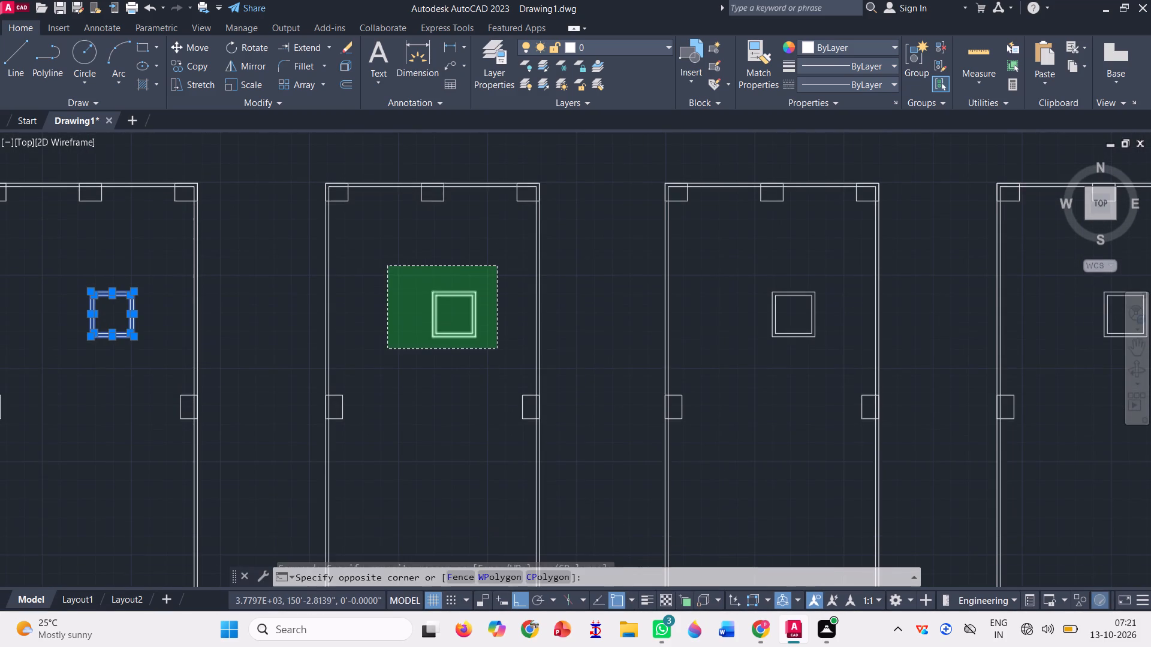
left_click(832, 358)
left_click(741, 281)
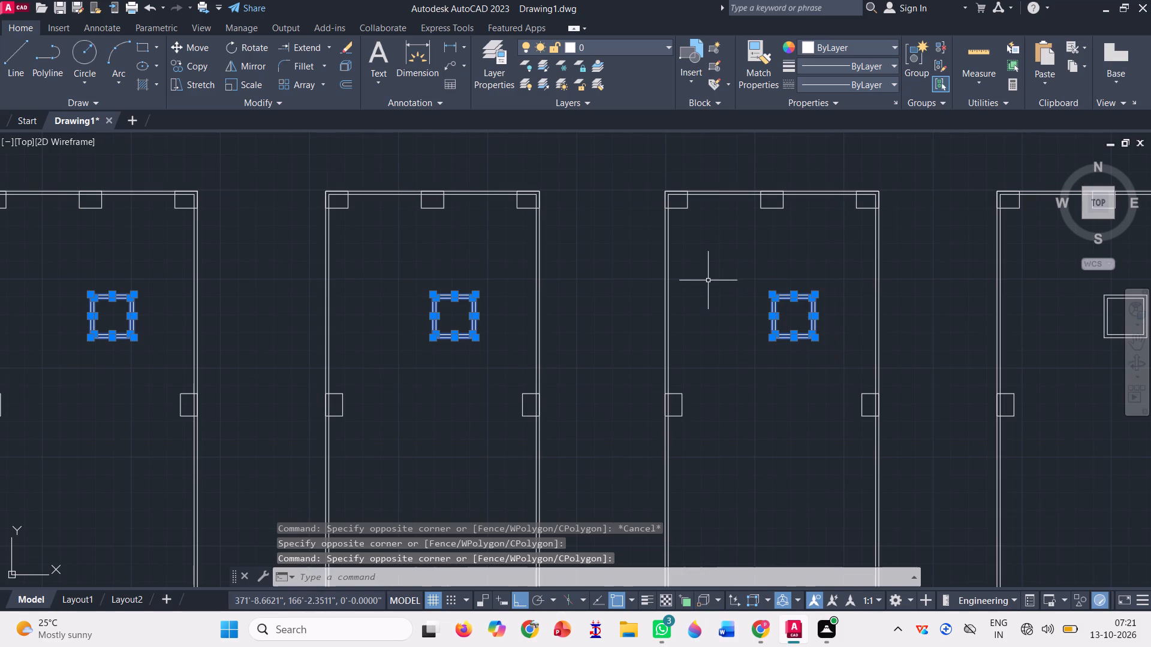
scroll(689, 280, "down", 2)
scroll(846, 307, "up", 3)
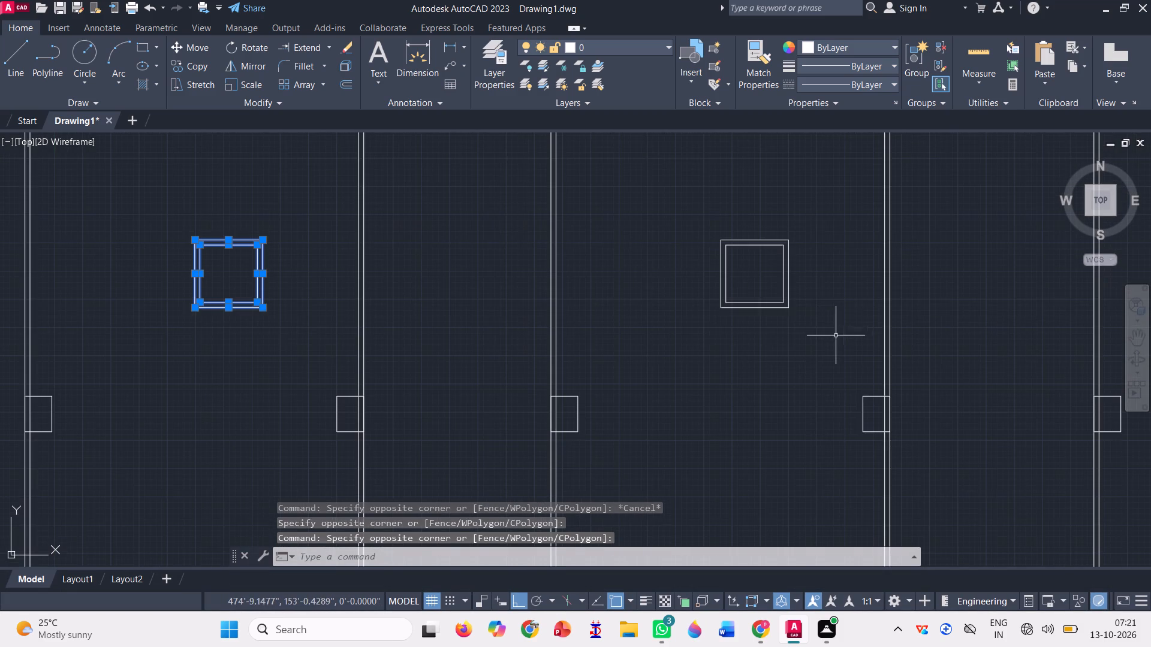
left_click(836, 334)
left_click(658, 211)
scroll(455, 259, "down", 2)
scroll(811, 280, "up", 2)
left_click(782, 292)
left_click(670, 202)
scroll(393, 263, "down", 2)
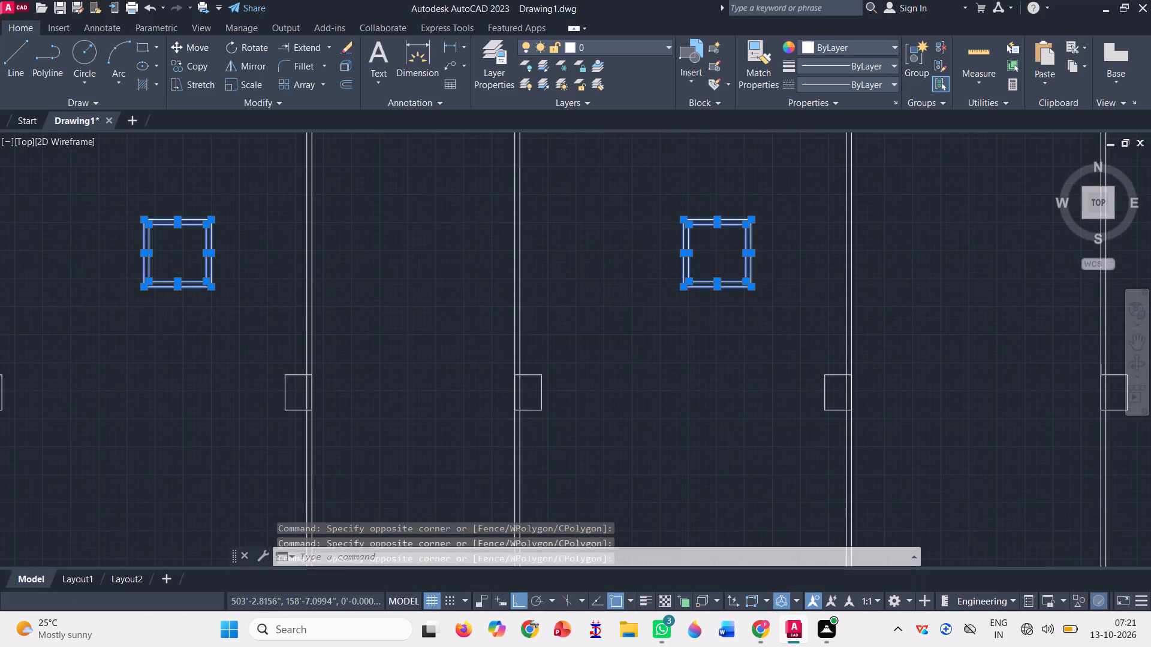
scroll(237, 276, "down", 2)
left_click(702, 289)
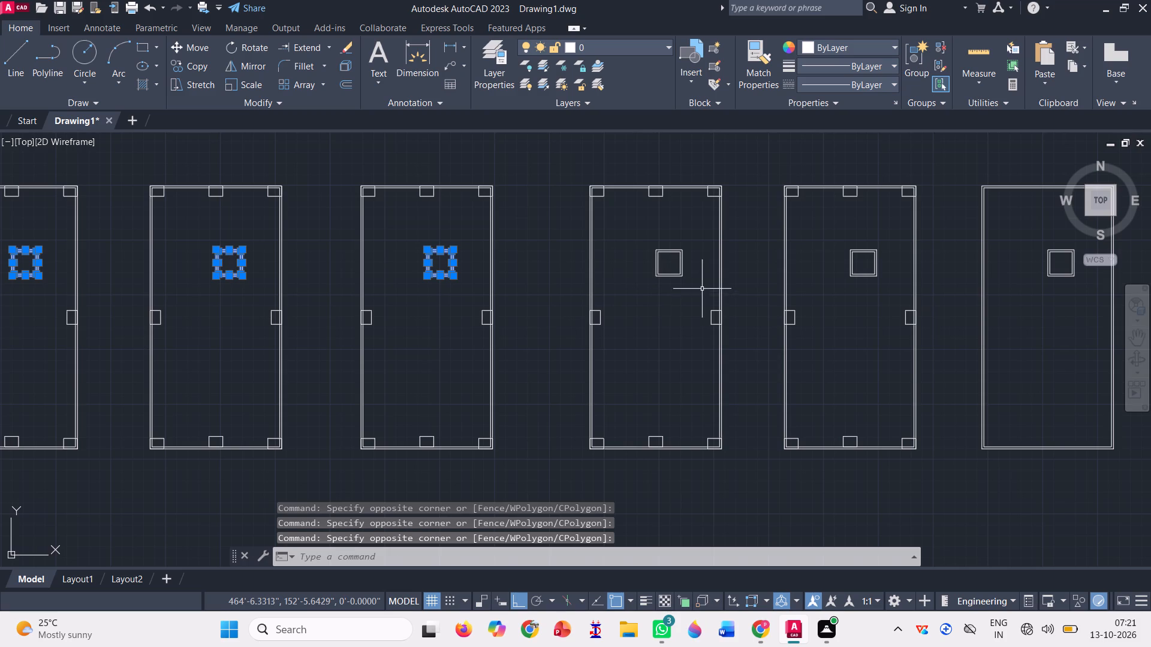
left_click(637, 234)
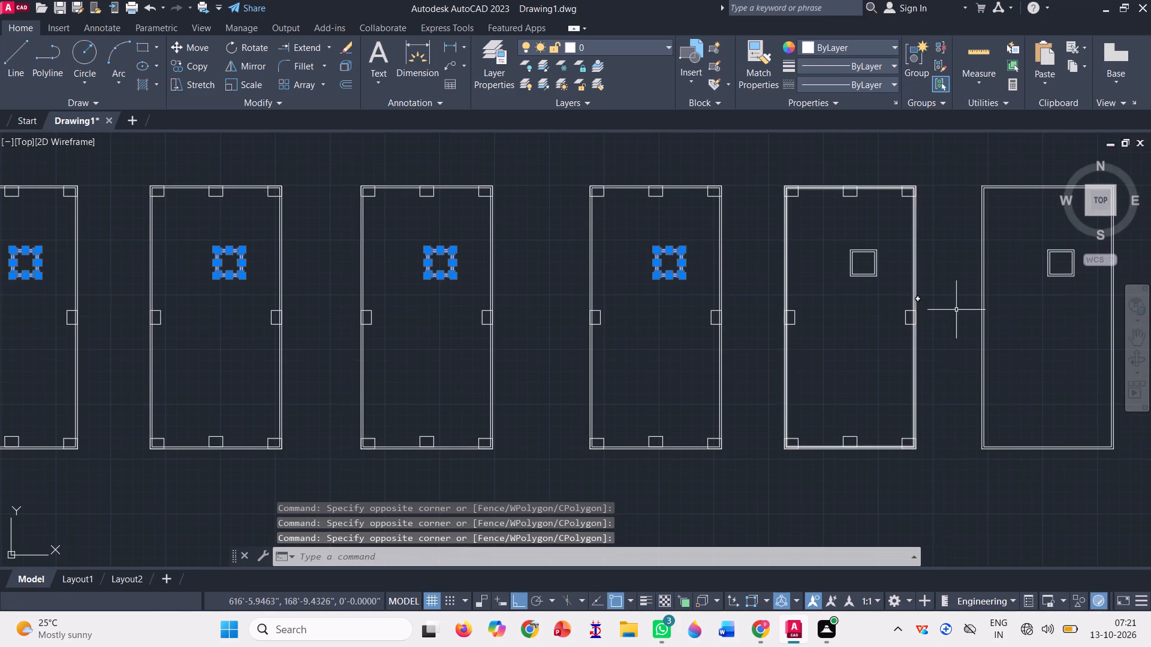
left_click(887, 292)
left_click(810, 225)
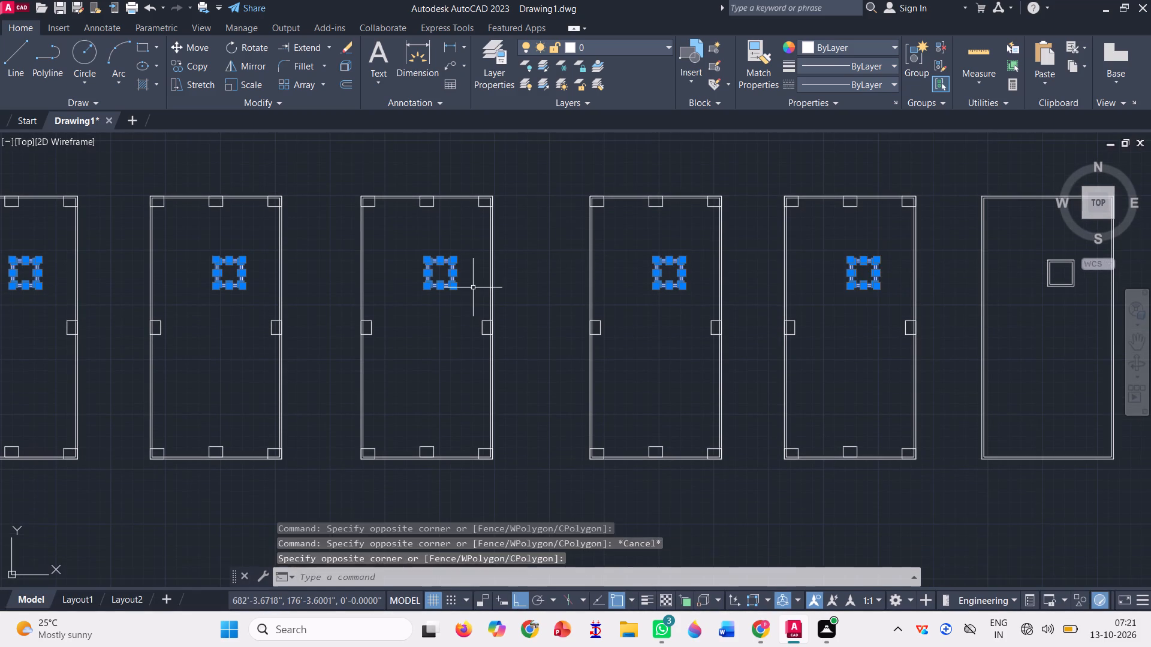
scroll(473, 288, "down", 2)
scroll(716, 283, "up", 3)
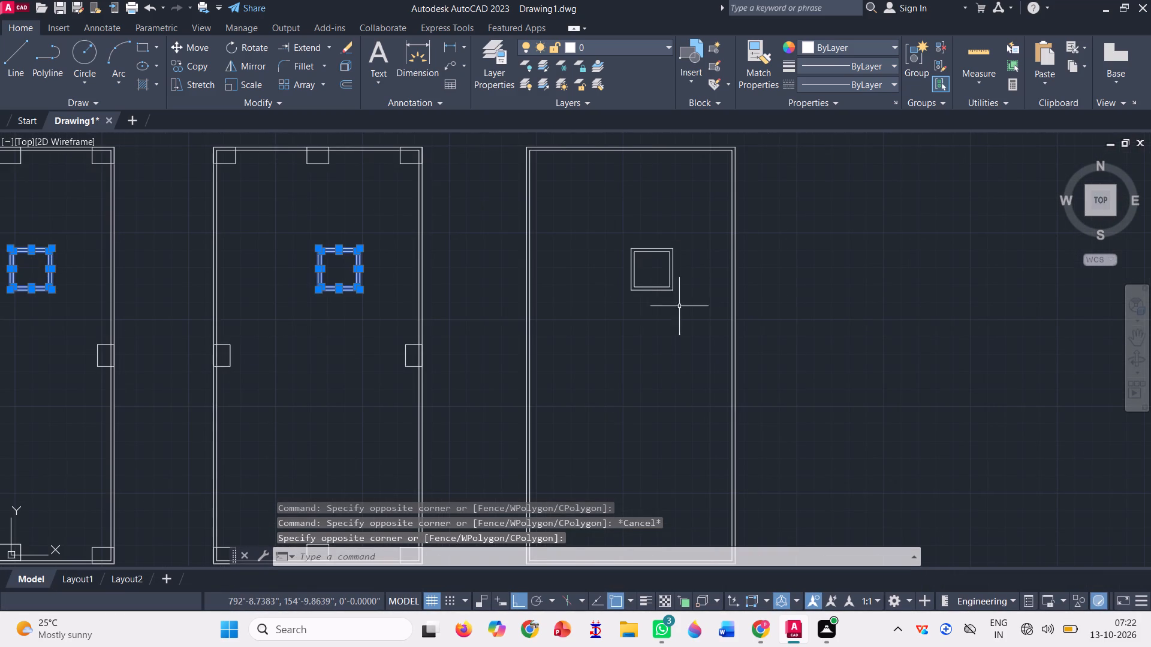
left_click(697, 301)
left_click(599, 235)
scroll(673, 281, "down", 3)
key("m")
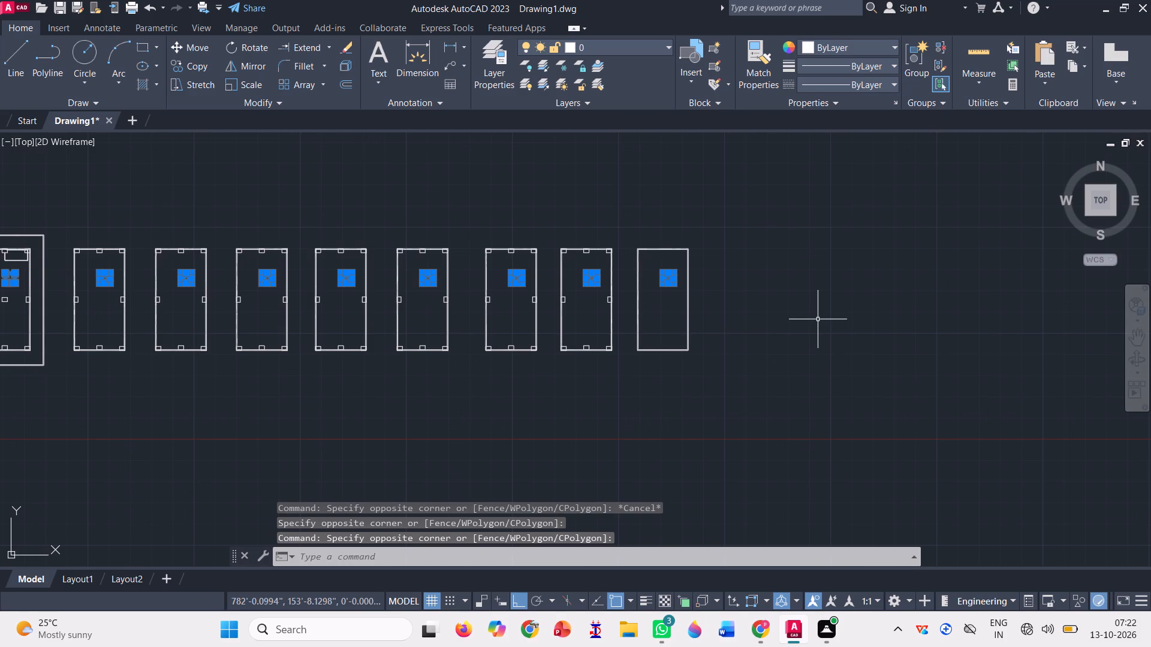
key("Return")
scroll(818, 322, "down", 4)
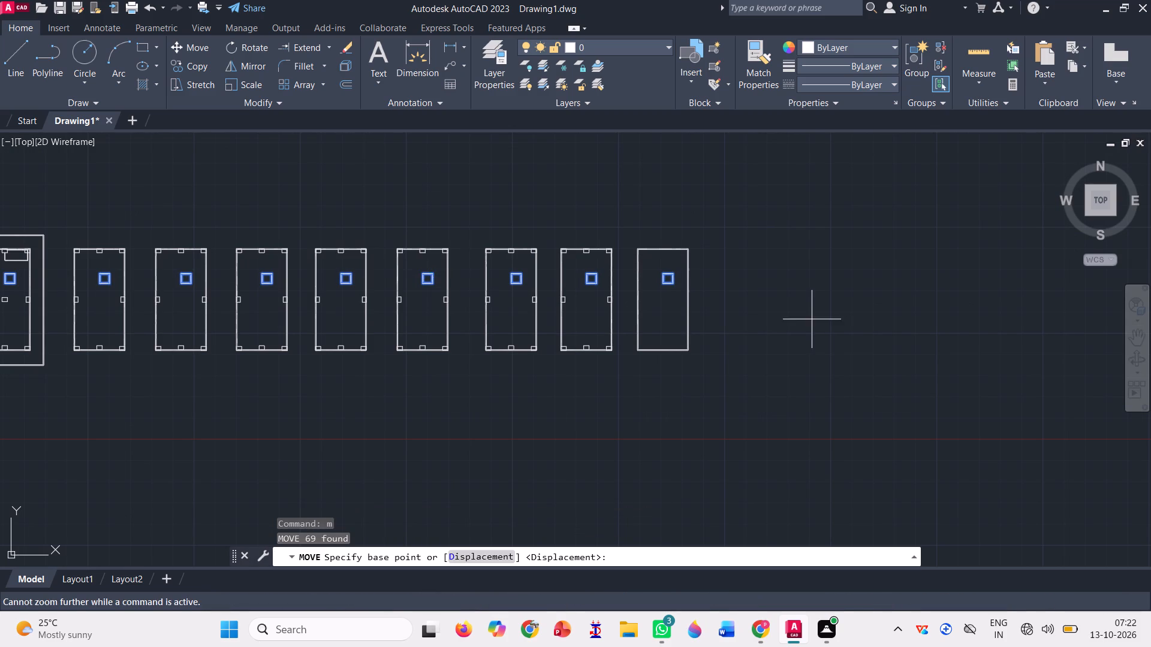
scroll(893, 338, "down", 1)
scroll(763, 324, "down", 2)
scroll(9, 273, "up", 3)
scroll(266, 339, "down", 3)
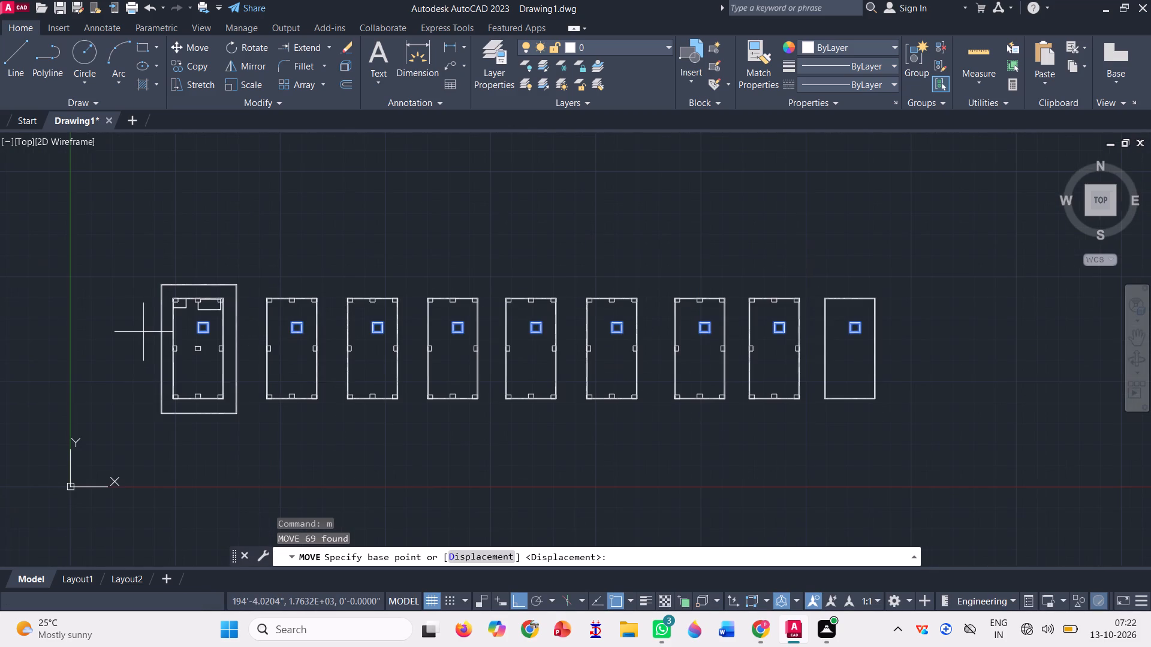
scroll(236, 322, "up", 4)
scroll(402, 355, "down", 2)
scroll(212, 317, "up", 1)
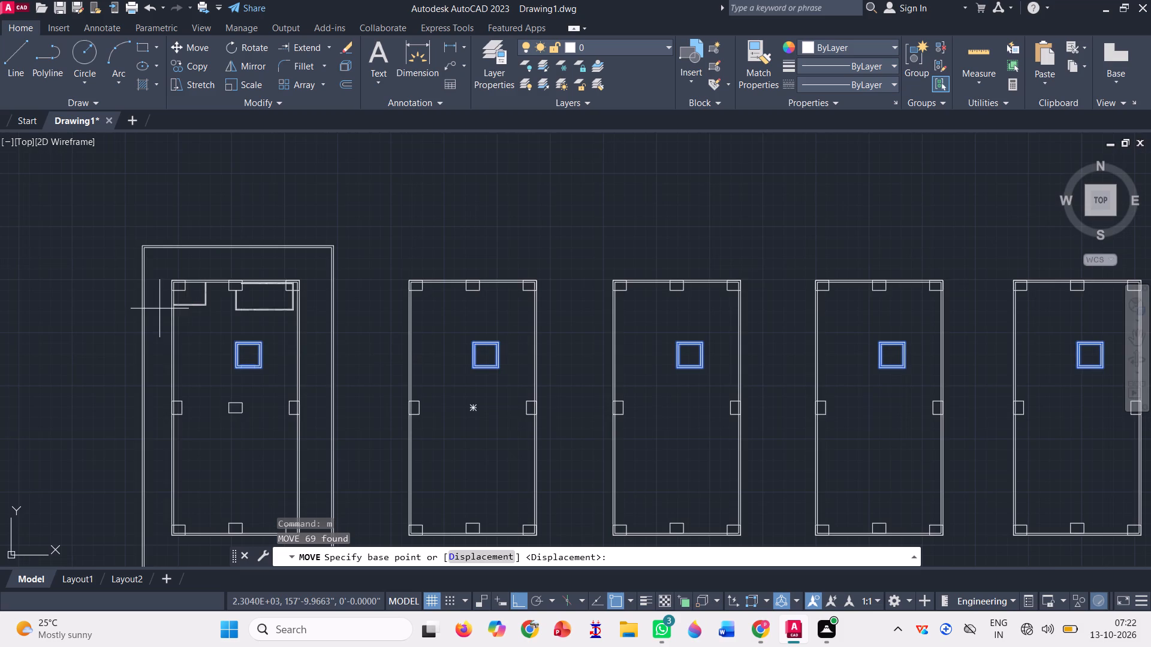
scroll(177, 309, "up", 2)
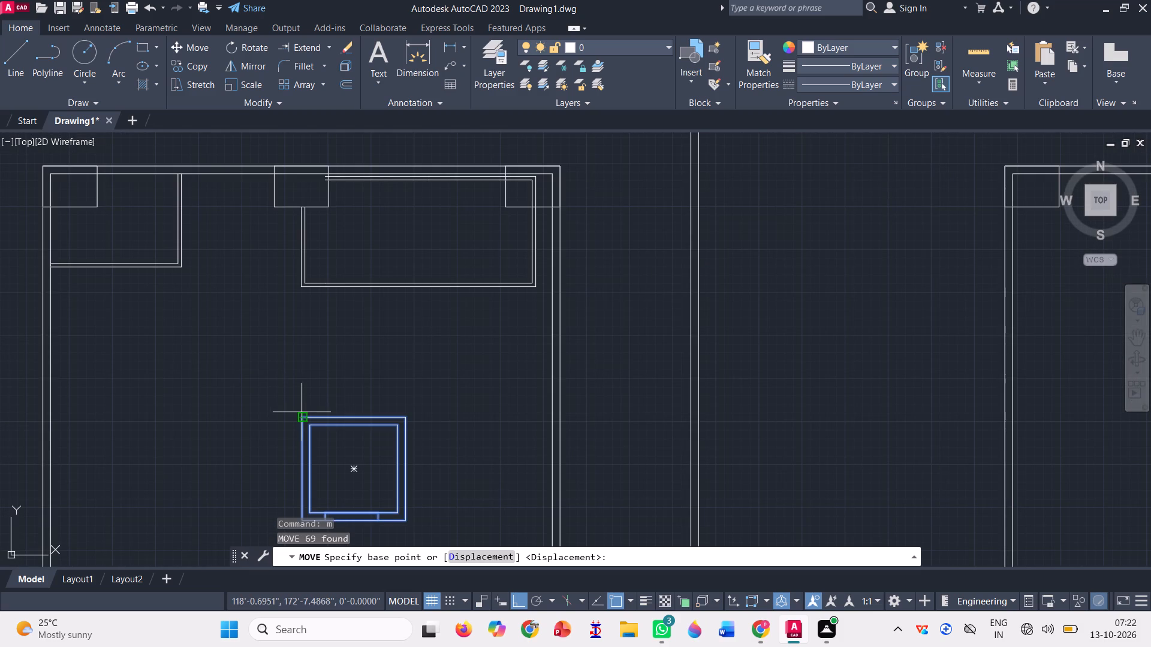
Move the selected square rooms so the first plan's room has its upper-left corner on the wide rectangle's bottom outer line, about a third along.
left_click(299, 413)
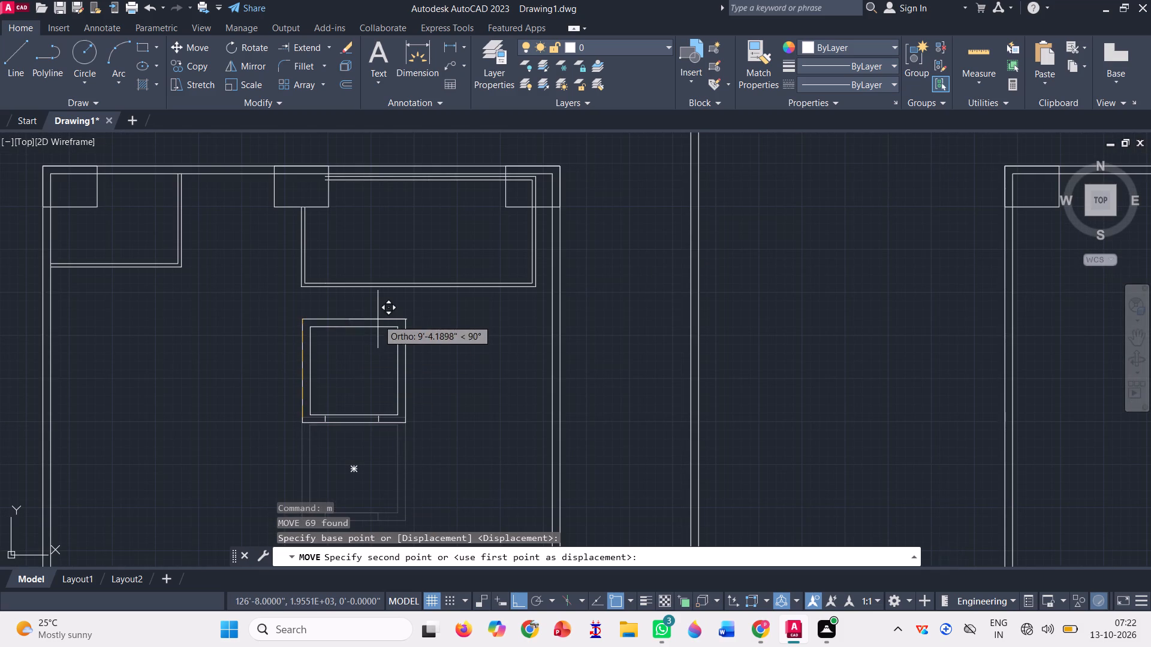
key("F8")
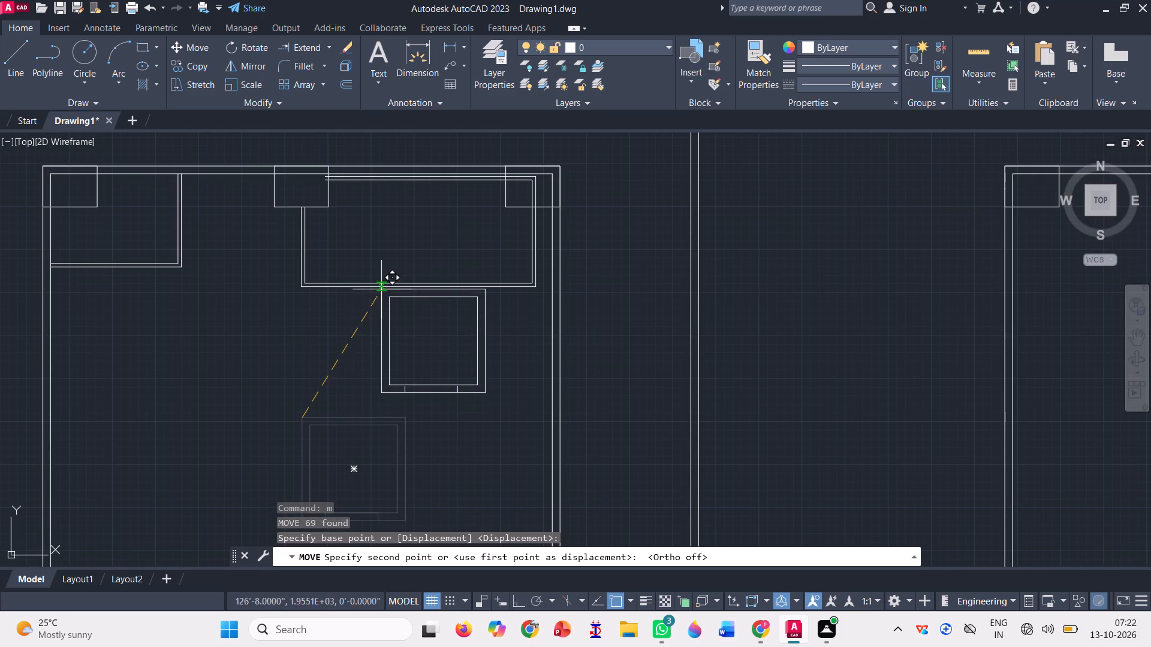
scroll(380, 289, "up", 3)
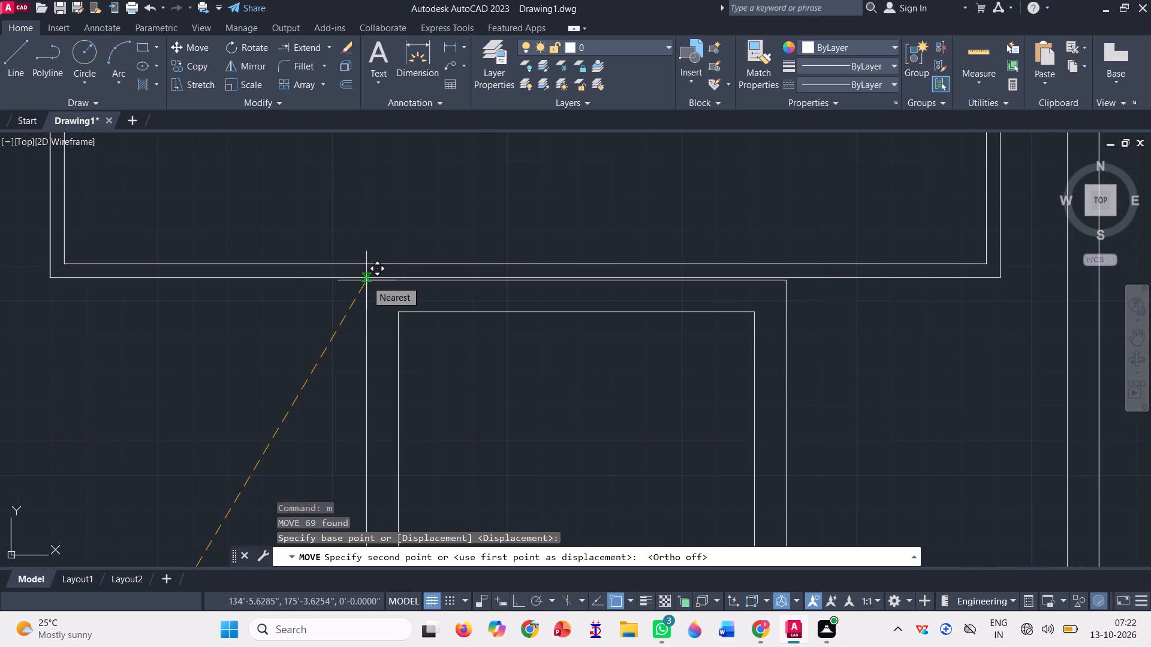
scroll(360, 279, "down", 2)
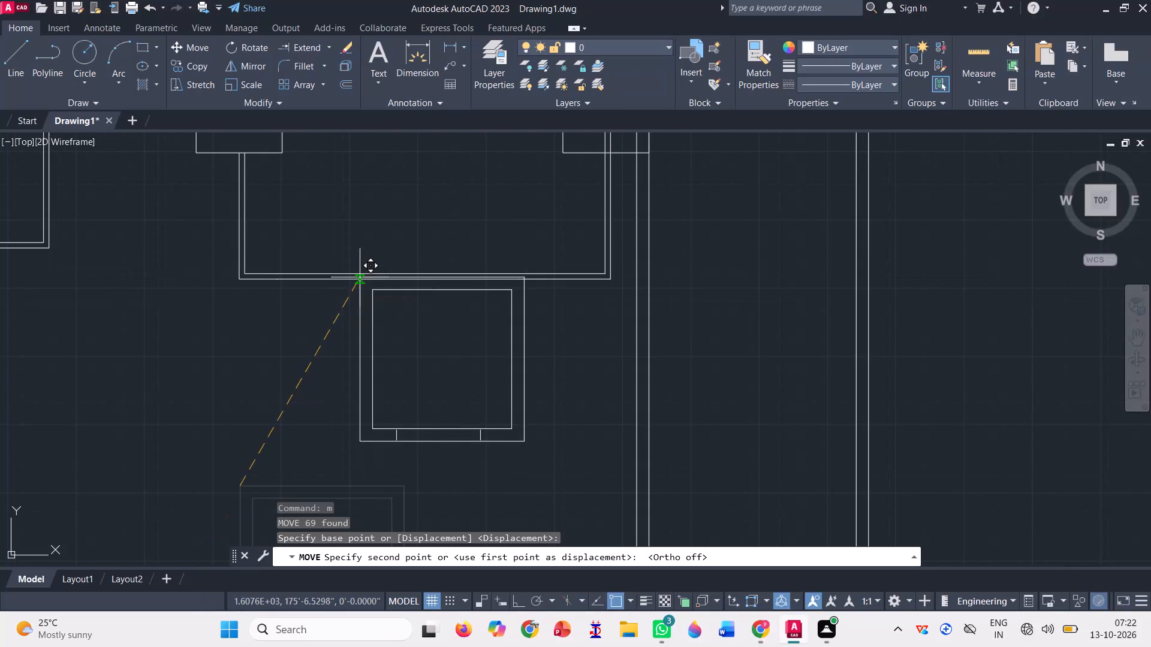
left_click(360, 279)
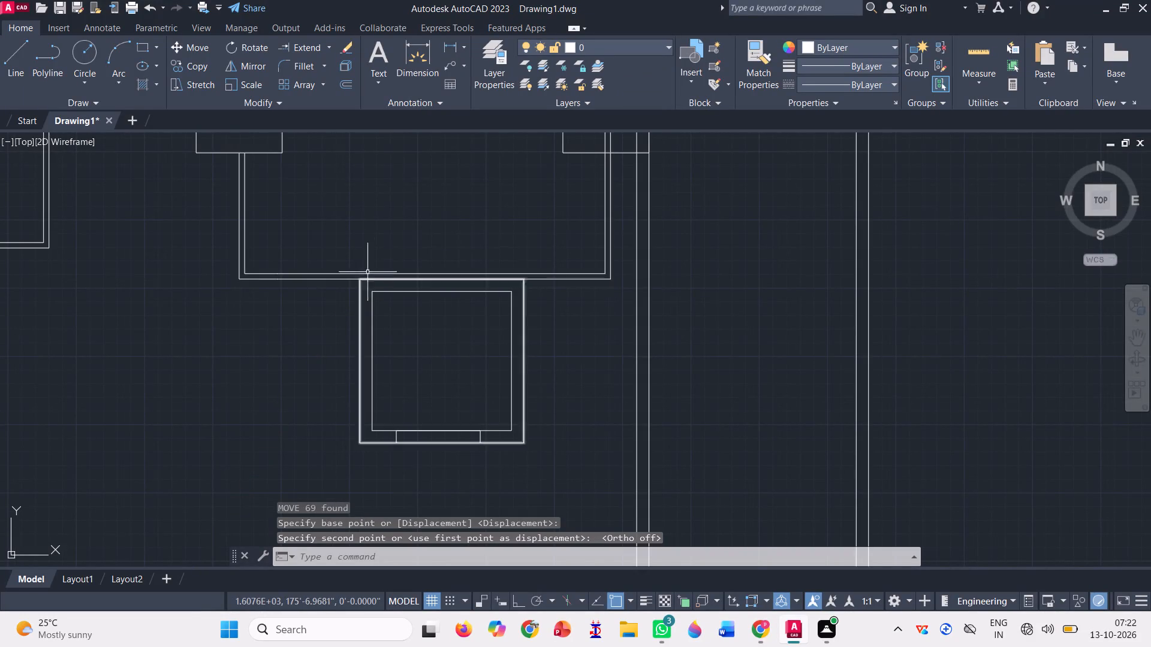
scroll(373, 265, "down", 3)
scroll(369, 201, "down", 1)
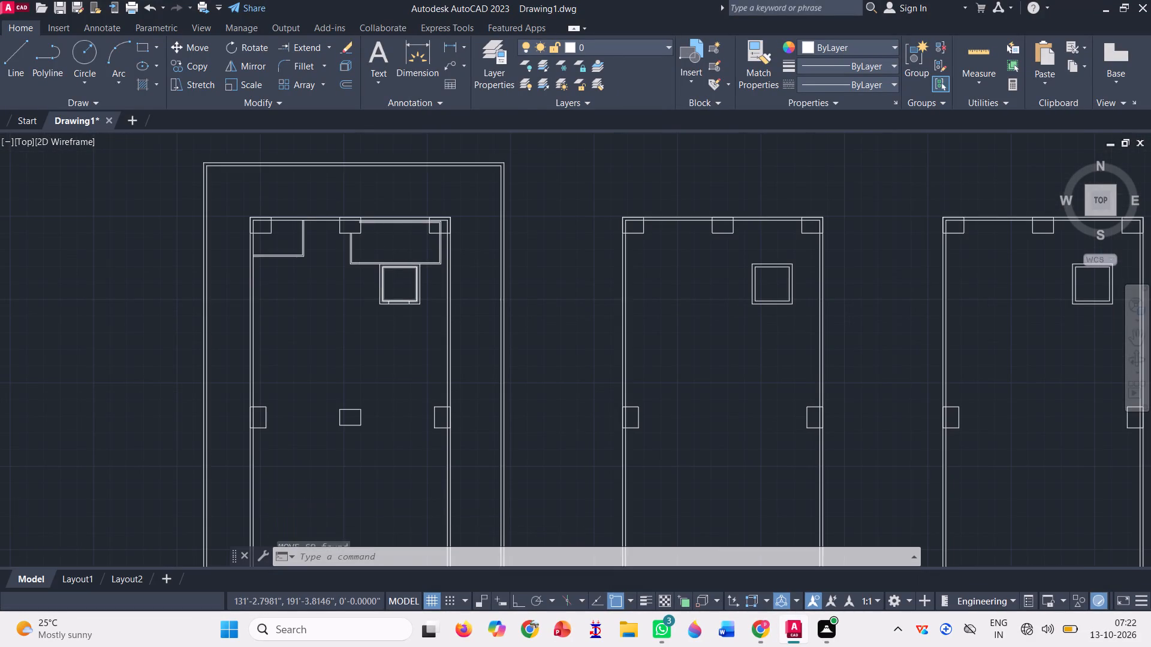
scroll(374, 227, "down", 1)
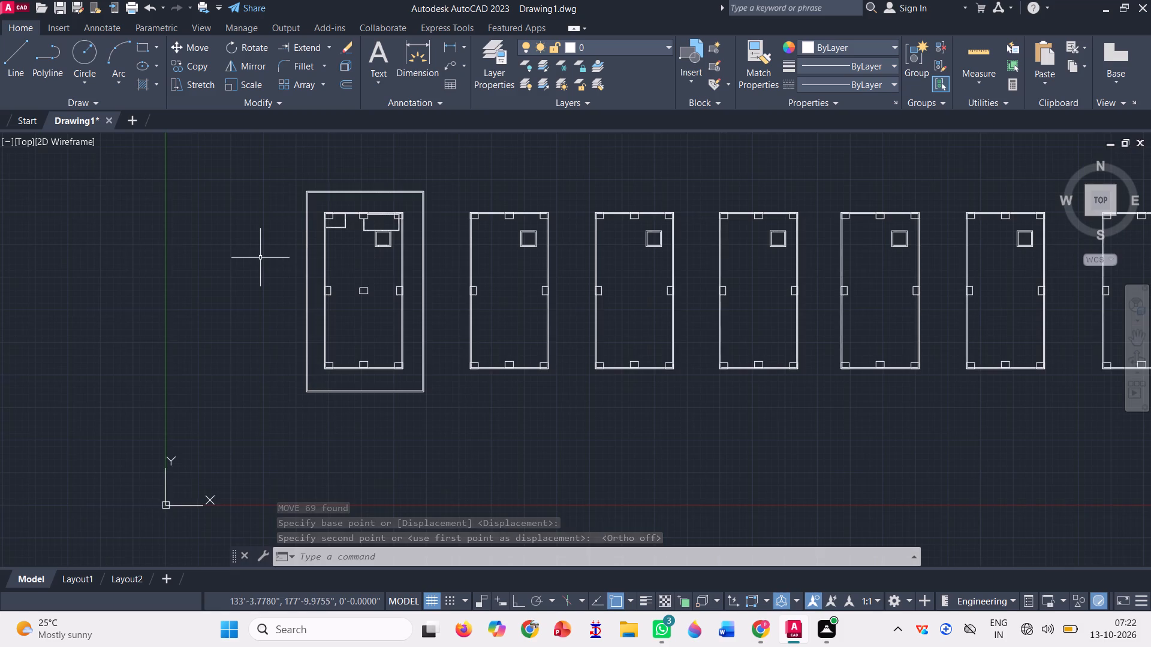
scroll(260, 258, "down", 1)
scroll(393, 275, "up", 1)
key("Escape")
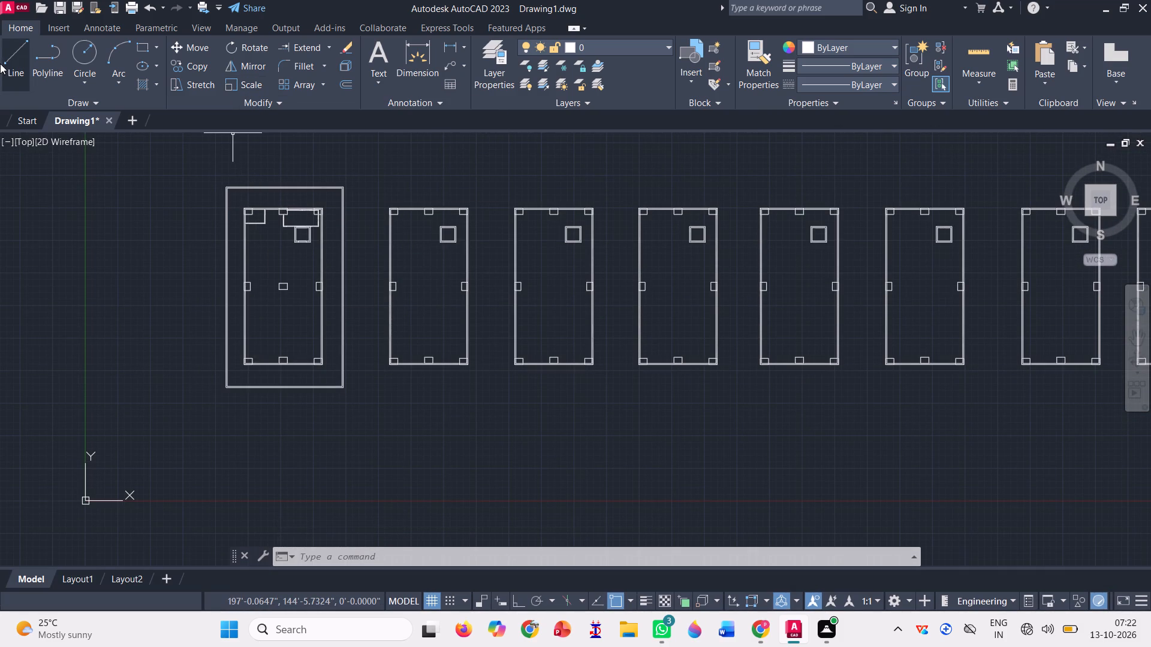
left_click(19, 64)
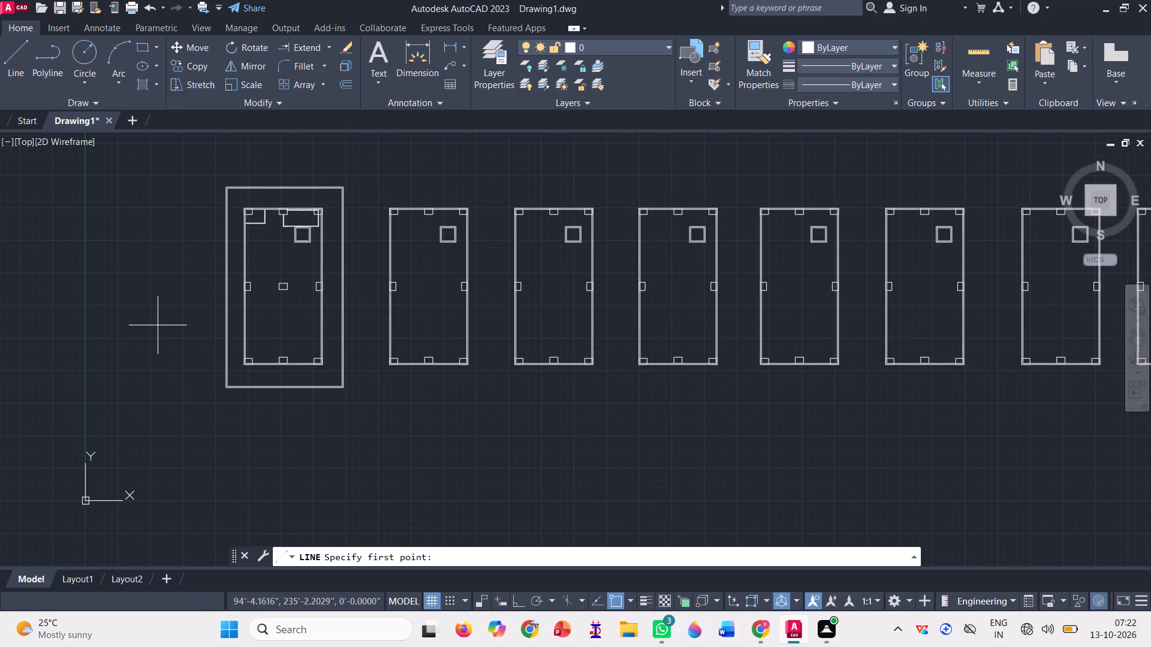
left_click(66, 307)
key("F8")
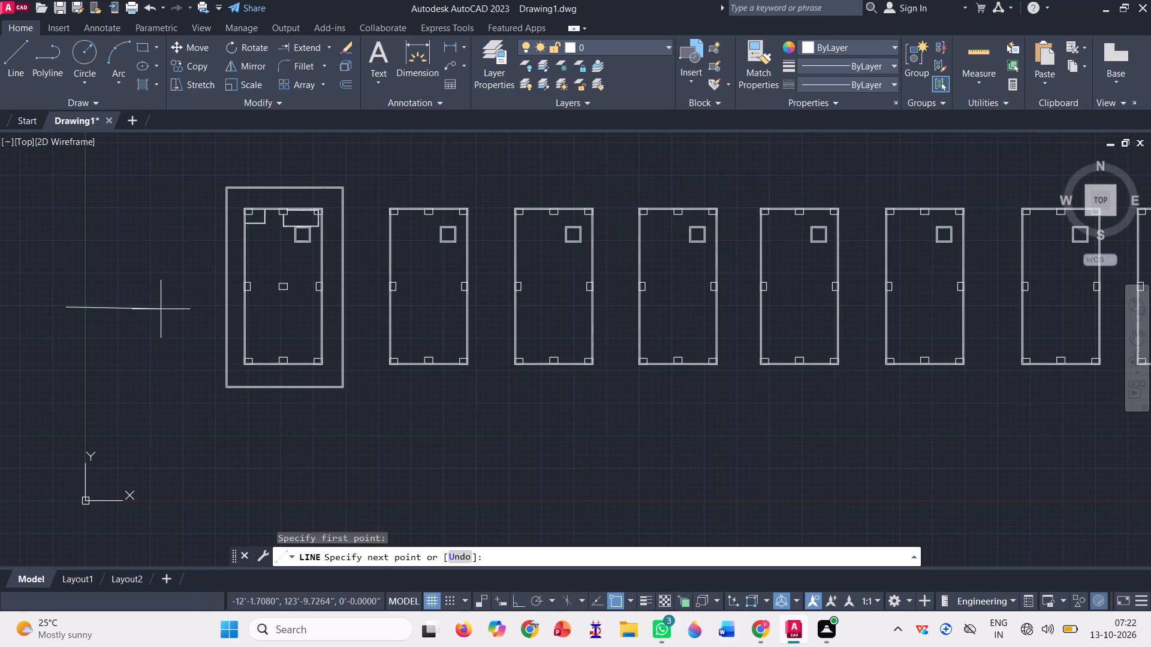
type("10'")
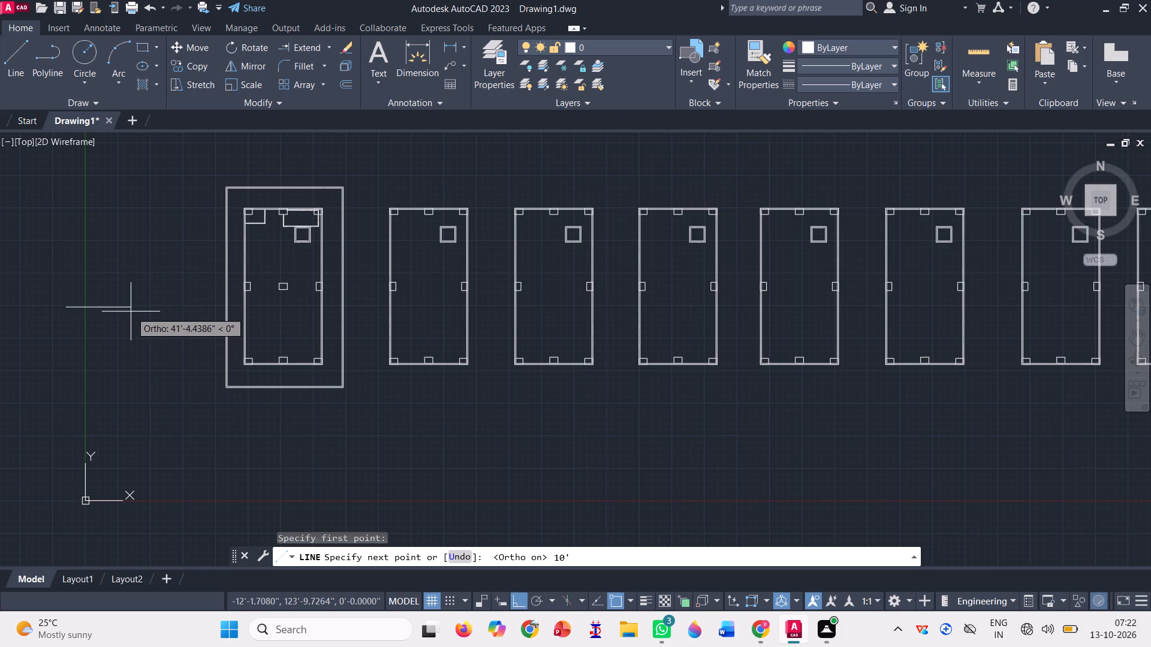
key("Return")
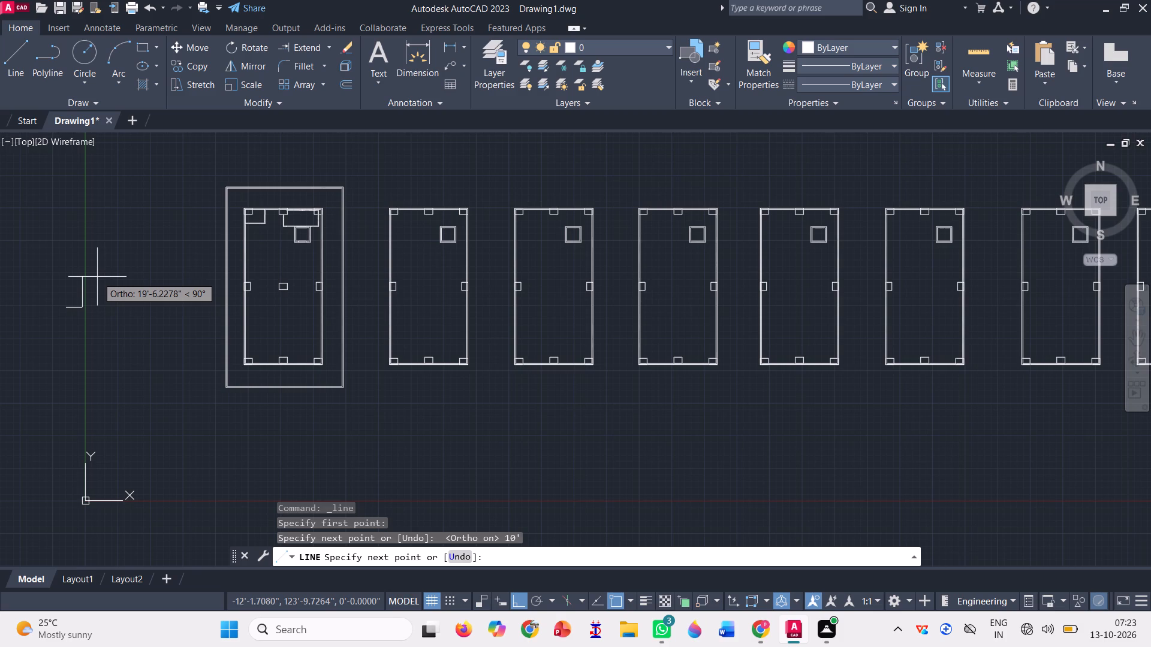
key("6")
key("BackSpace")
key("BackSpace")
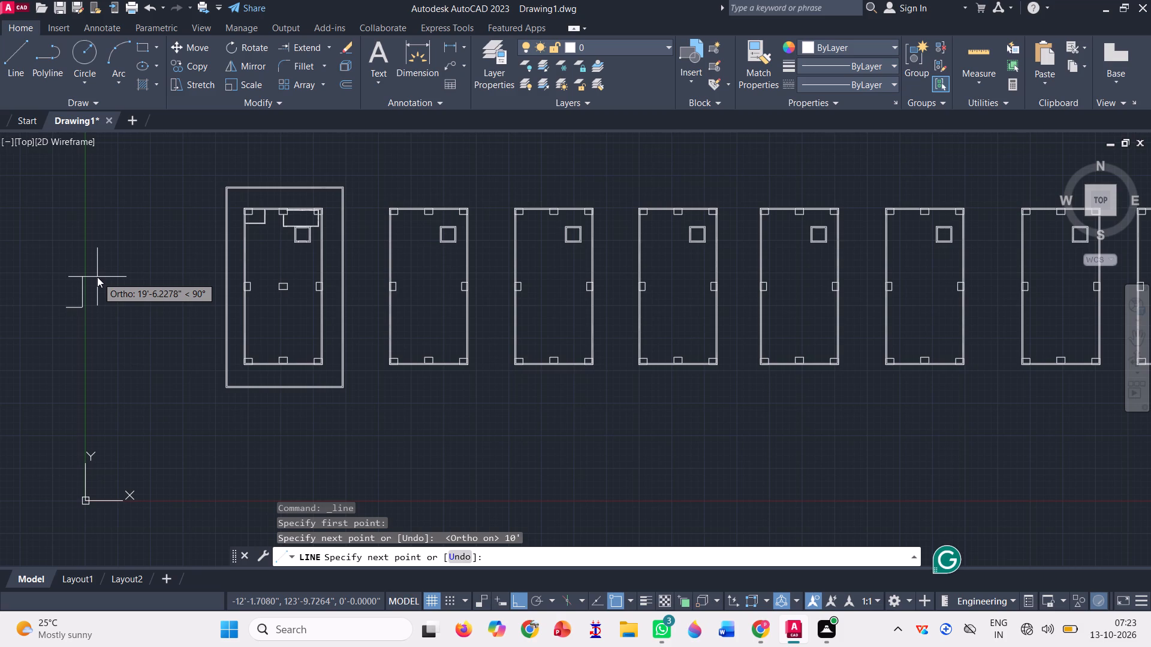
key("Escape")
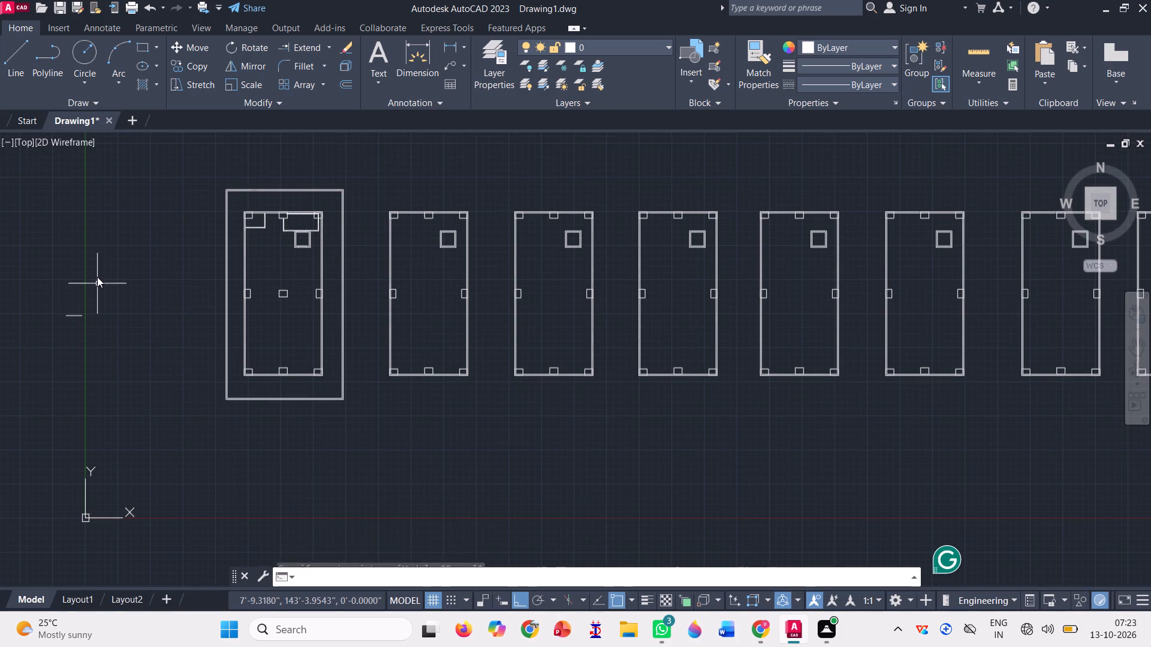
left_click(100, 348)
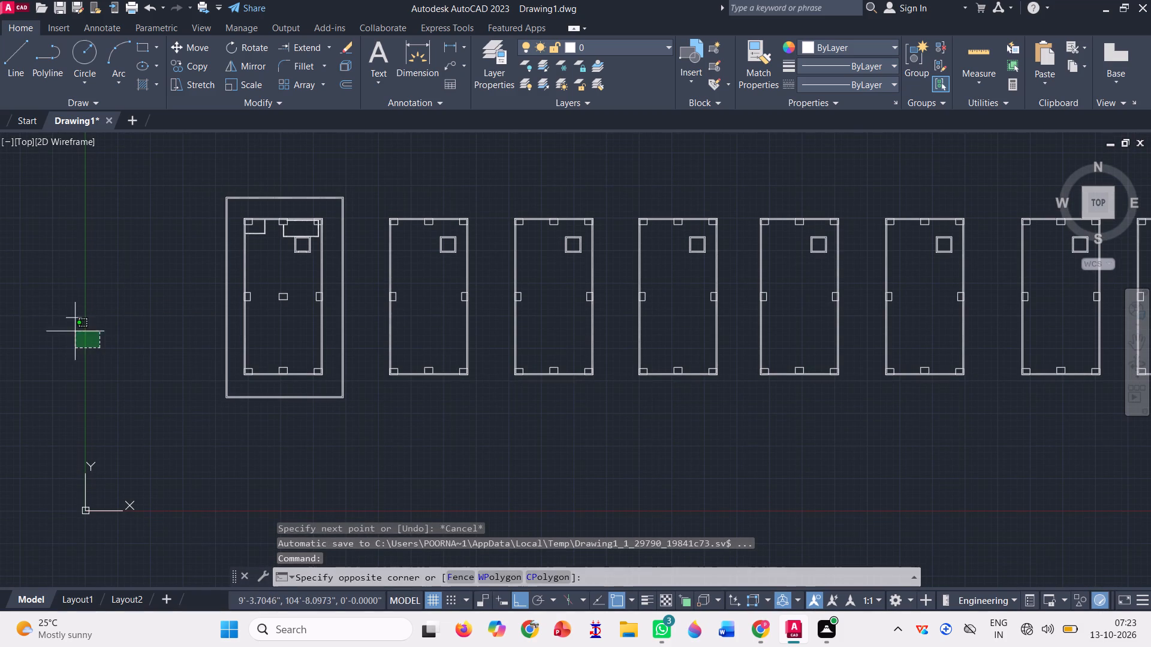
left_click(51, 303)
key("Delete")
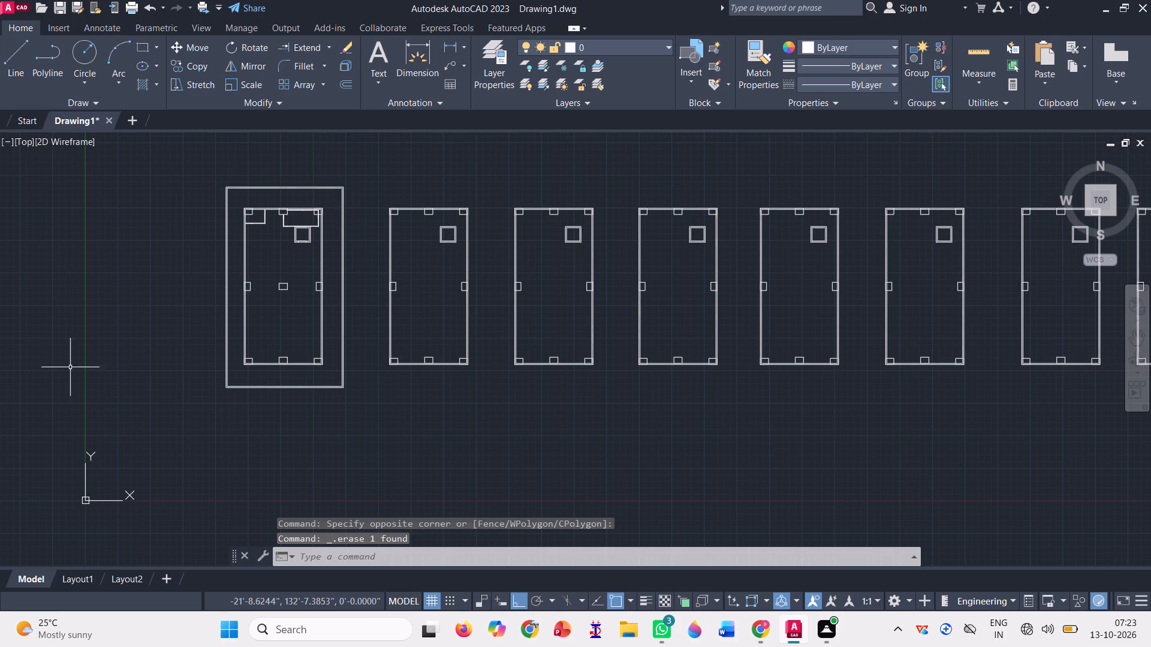
Draw a closed rectangle 10" wide by 6" high from lines in the empty area west of the first plan's boundary wall.
left_click(26, 35)
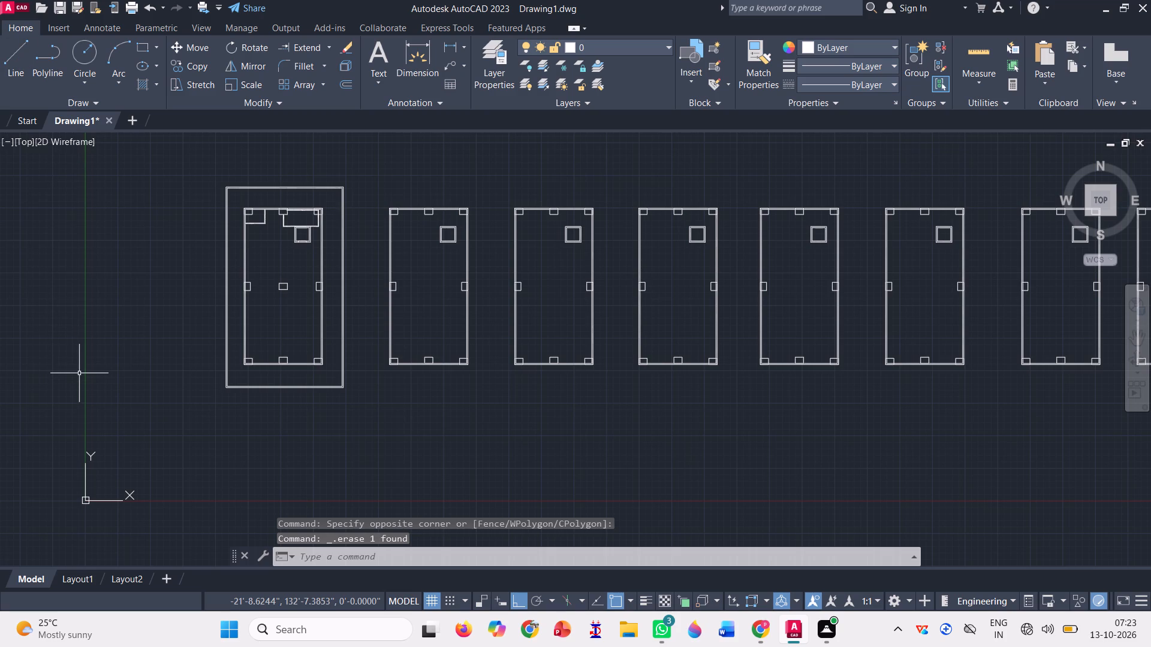
key("l")
key("Return")
left_click(82, 373)
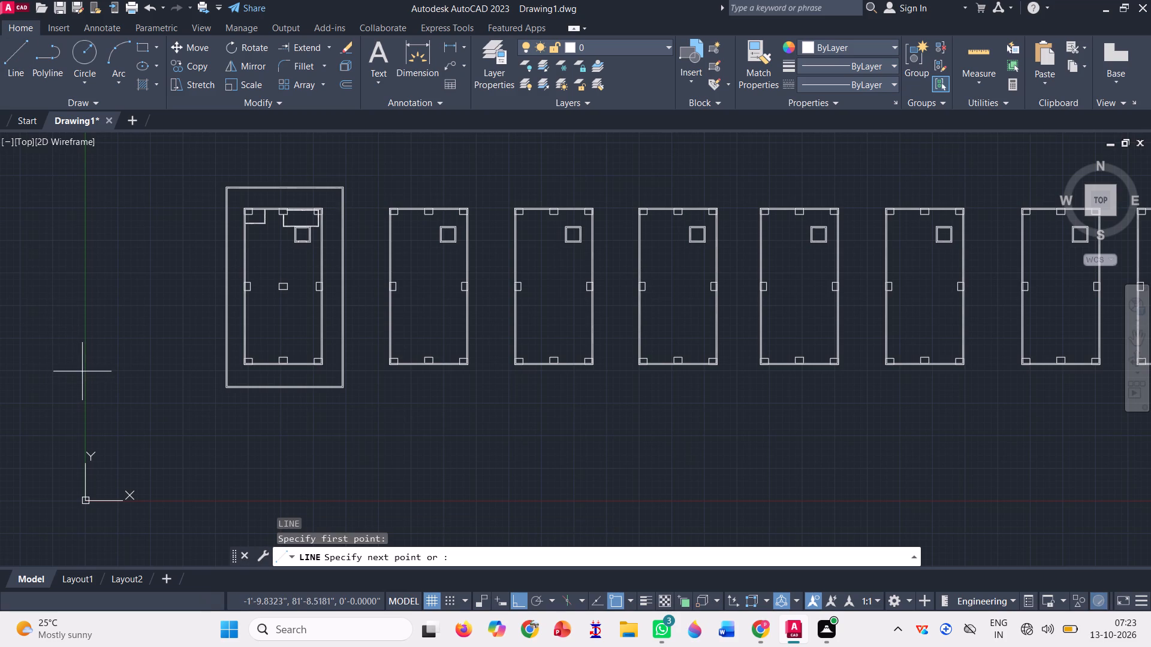
type("10\"")
key("Return")
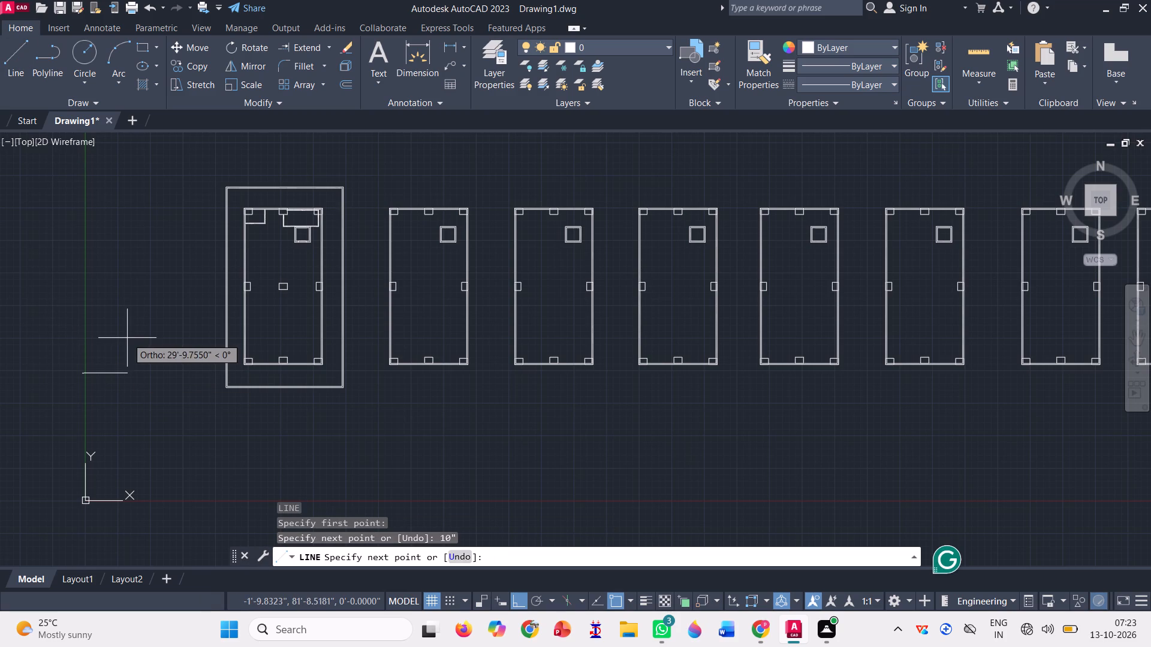
scroll(61, 363, "up", 2)
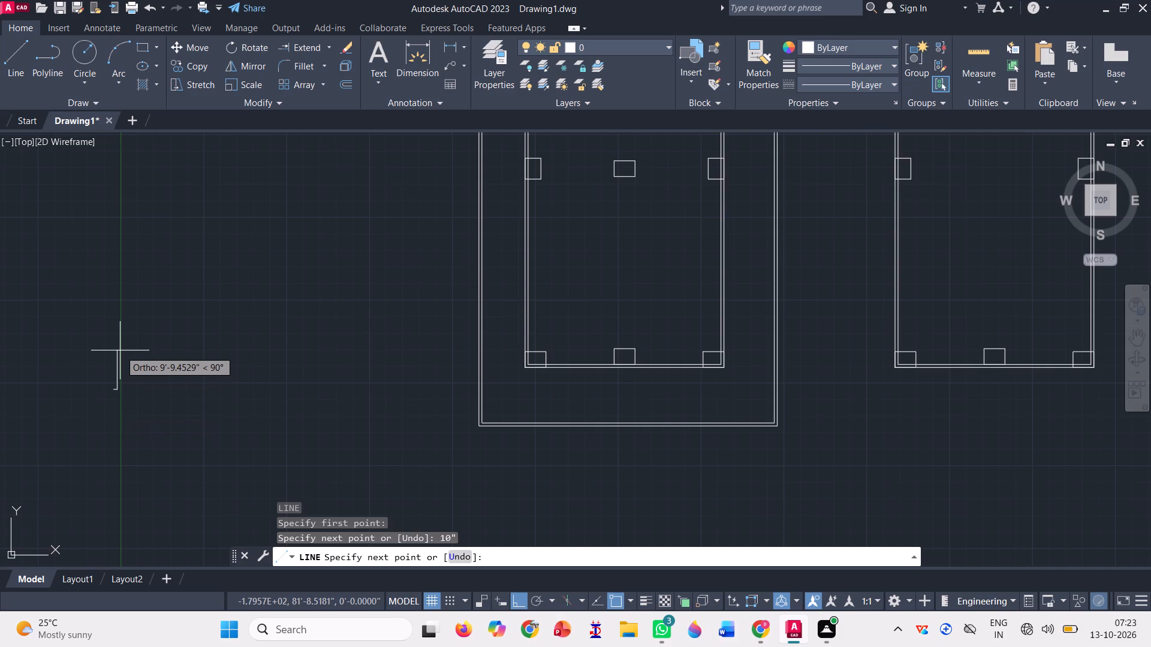
key("6")
key("shift+quotedbl")
key("Return")
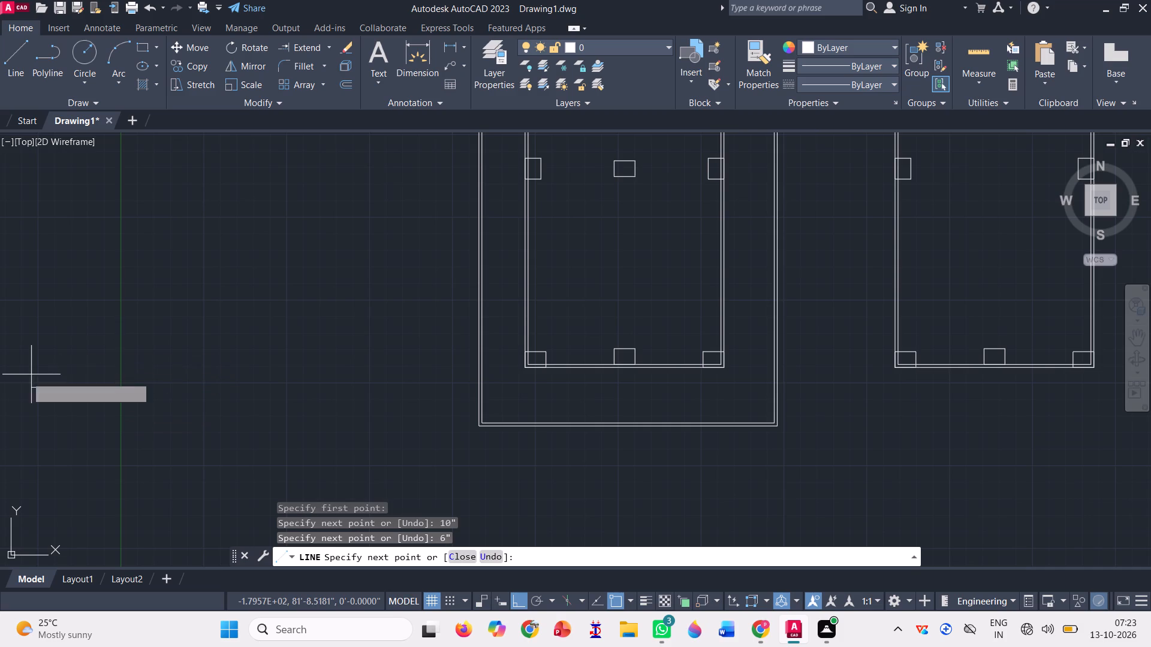
scroll(84, 389, "up", 4)
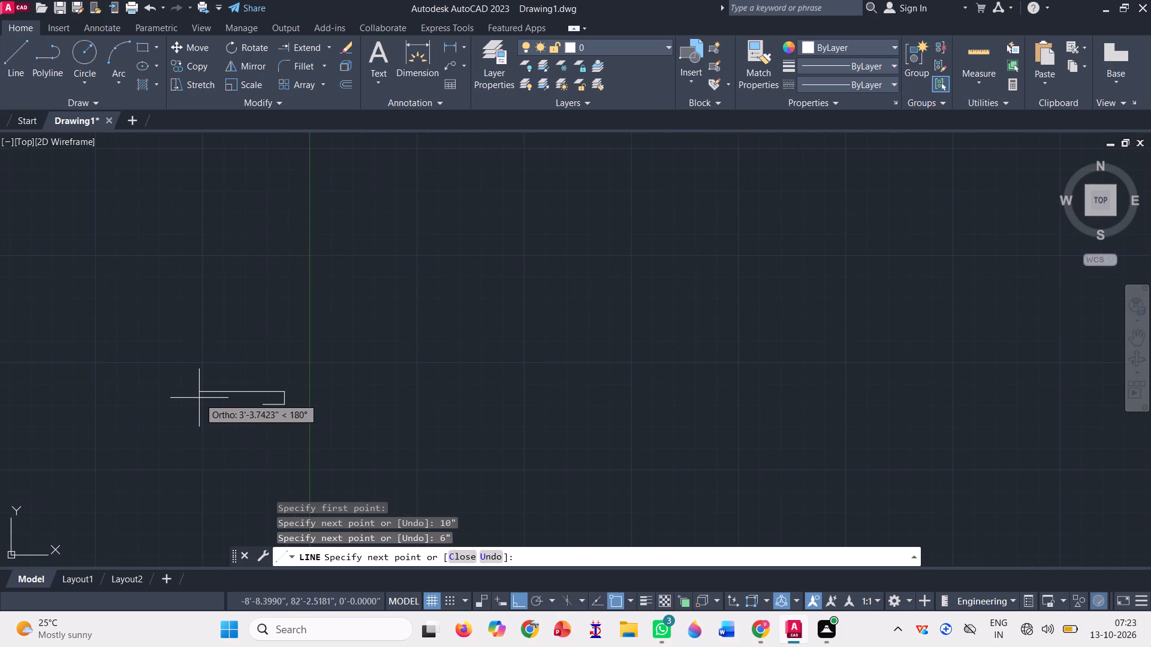
type("10\"")
key("Return")
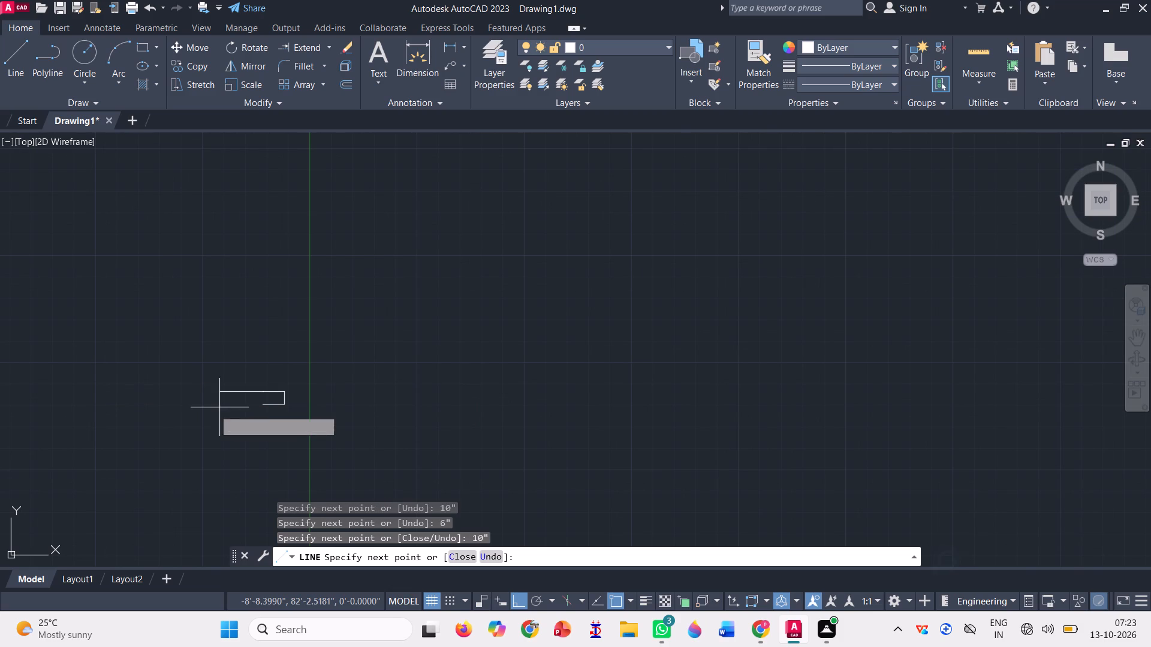
left_click(261, 405)
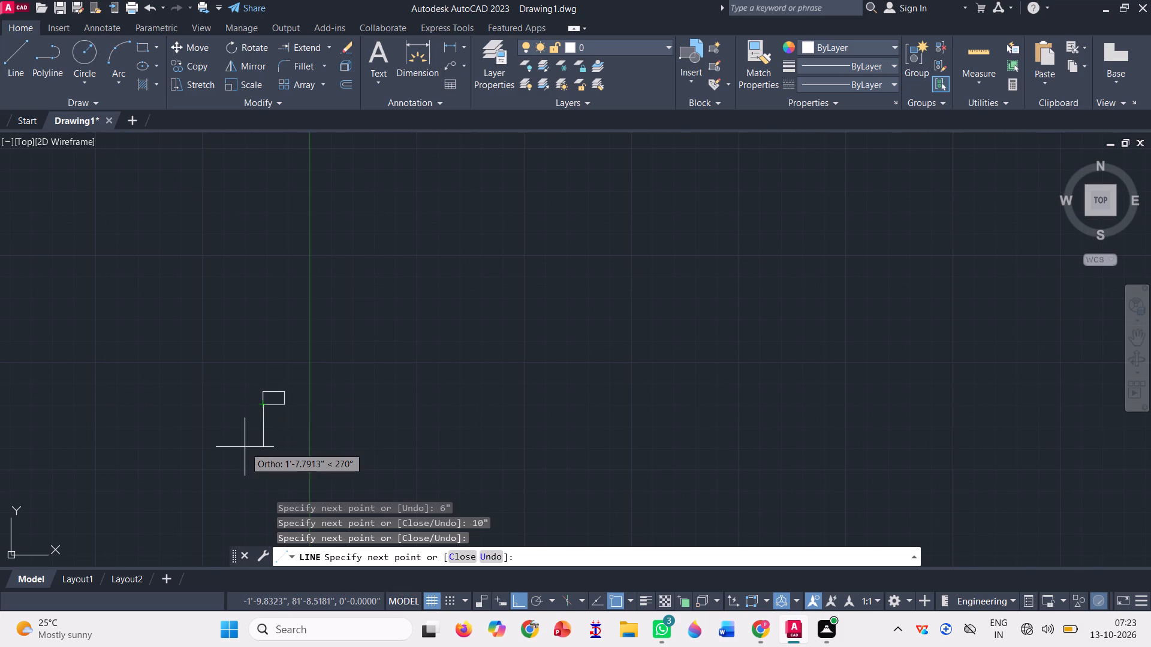
key("space")
Join the small rectangle's four lines into a single polyline.
left_click(321, 419)
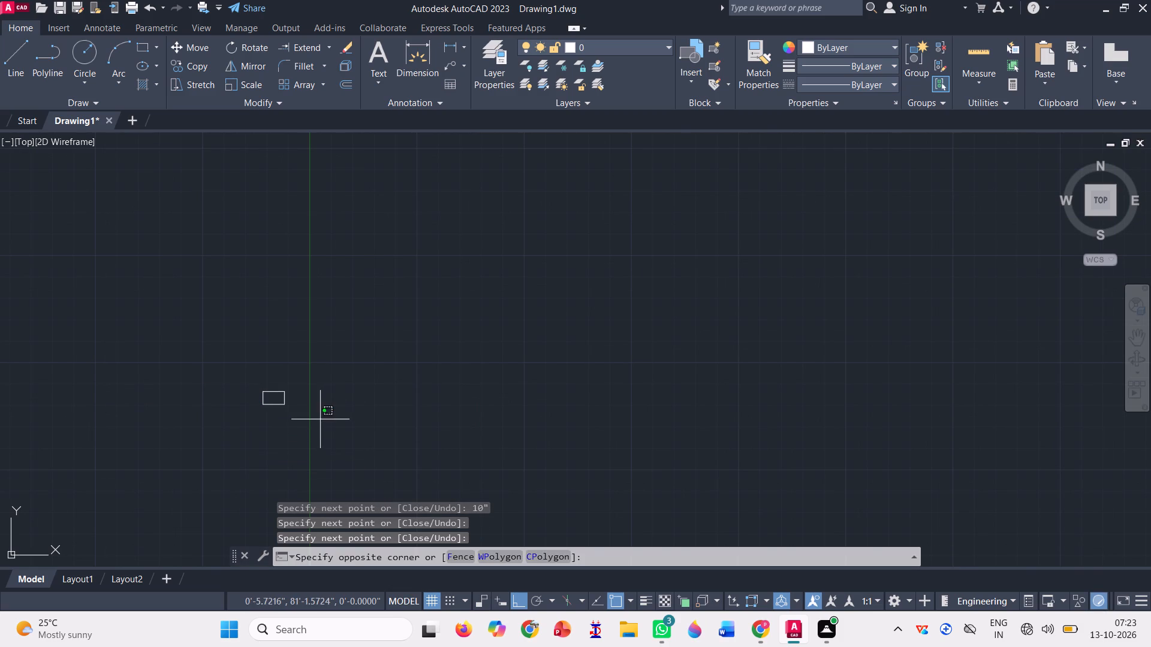
left_click(183, 367)
key("j")
key("Return")
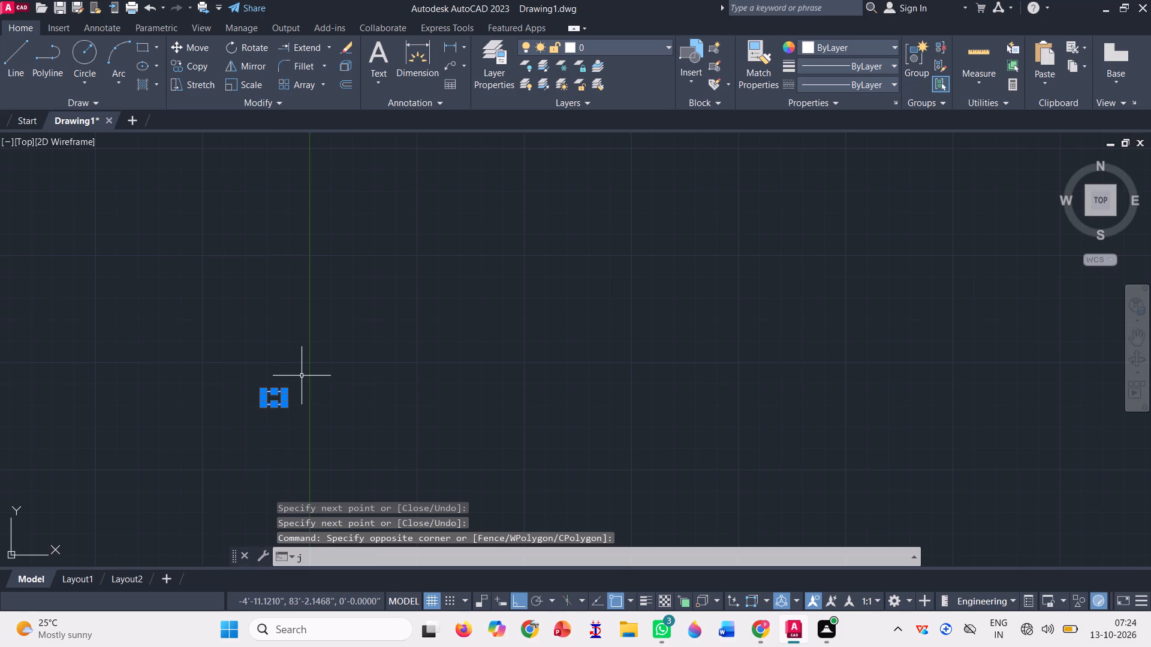
Copy the 10" by 6" rectangle upward by its lower-left corner, stacking six copies edge to edge above the original.
left_click(197, 61)
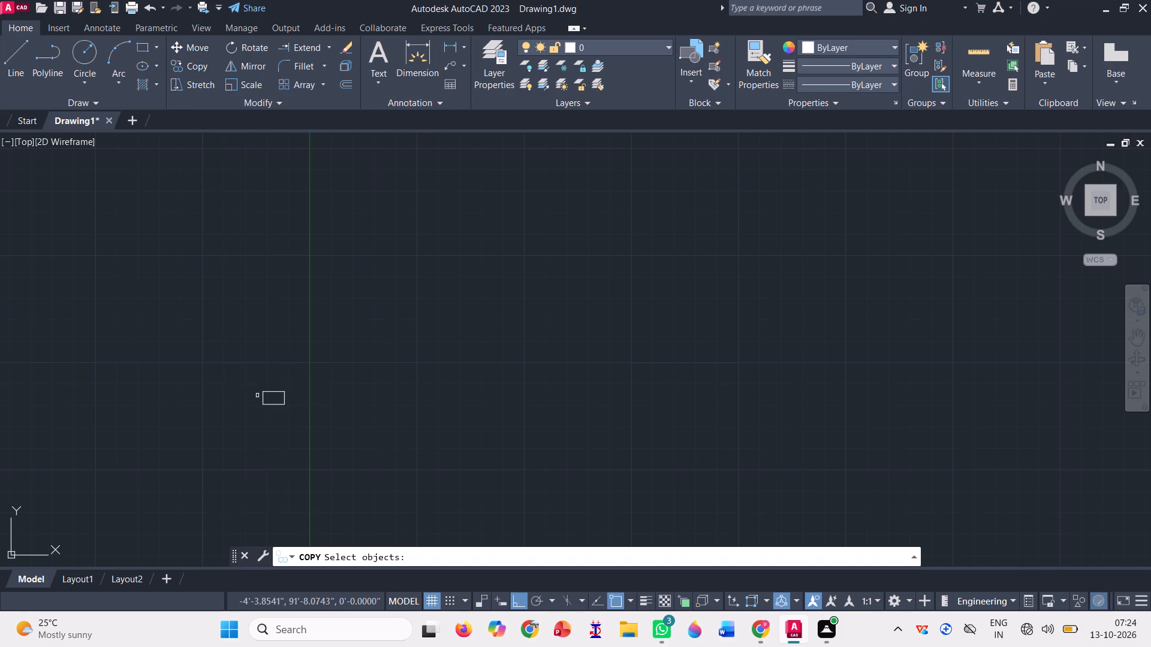
left_click(263, 398)
key("space")
scroll(263, 405, "up", 3)
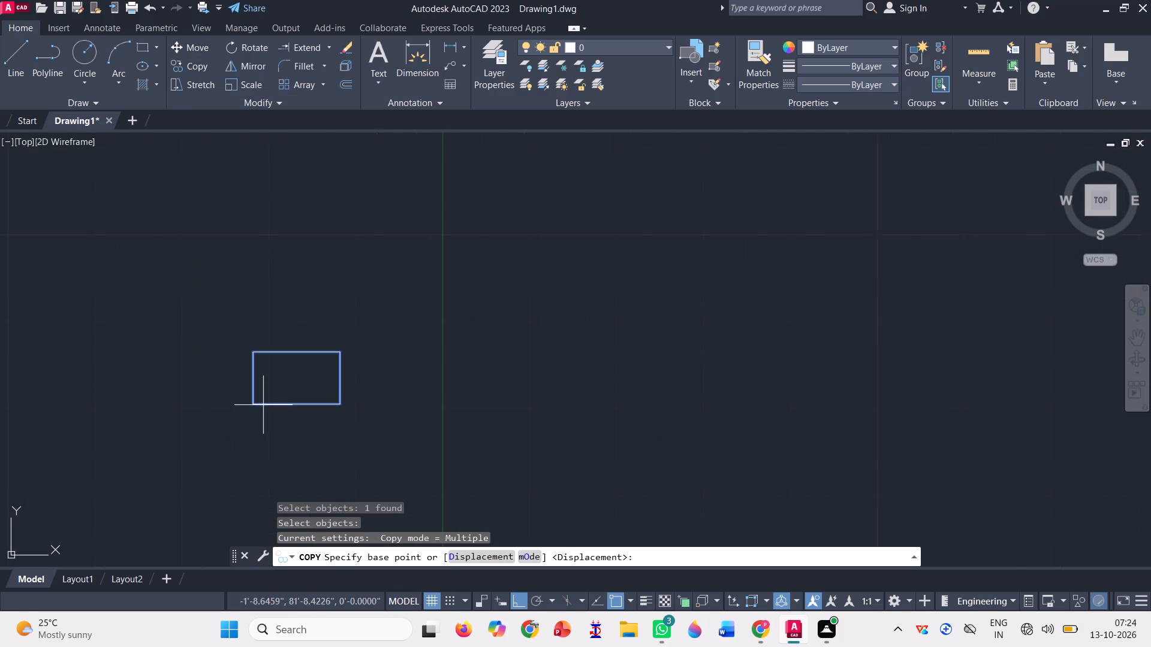
left_click(251, 403)
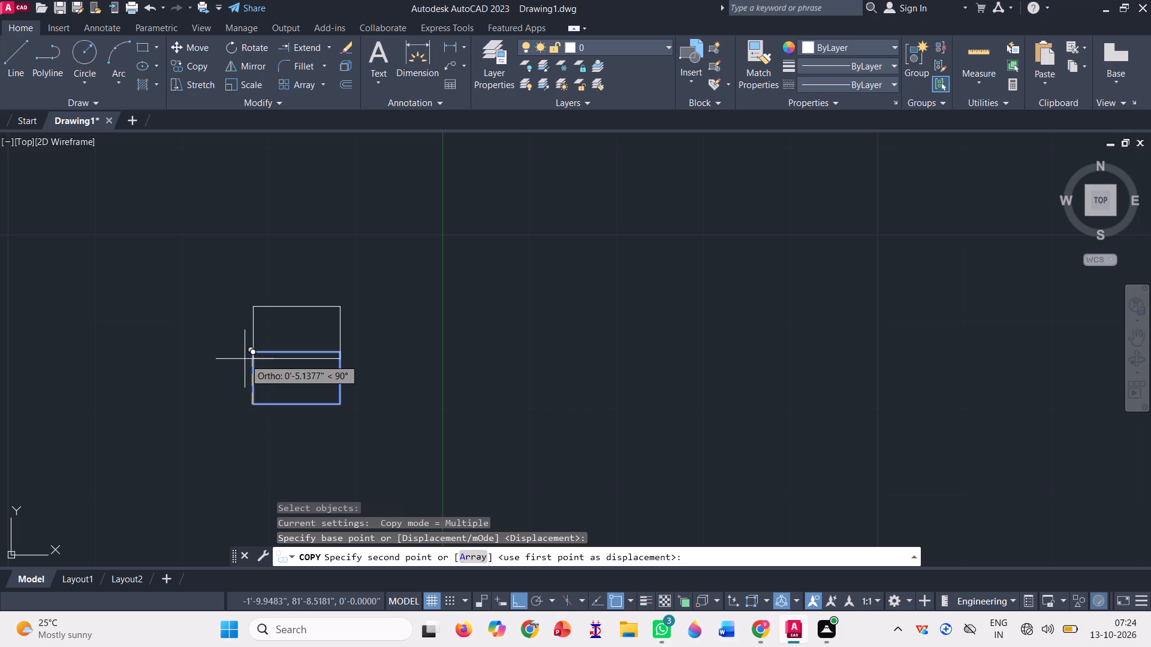
left_click(252, 349)
scroll(249, 358, "down", 2)
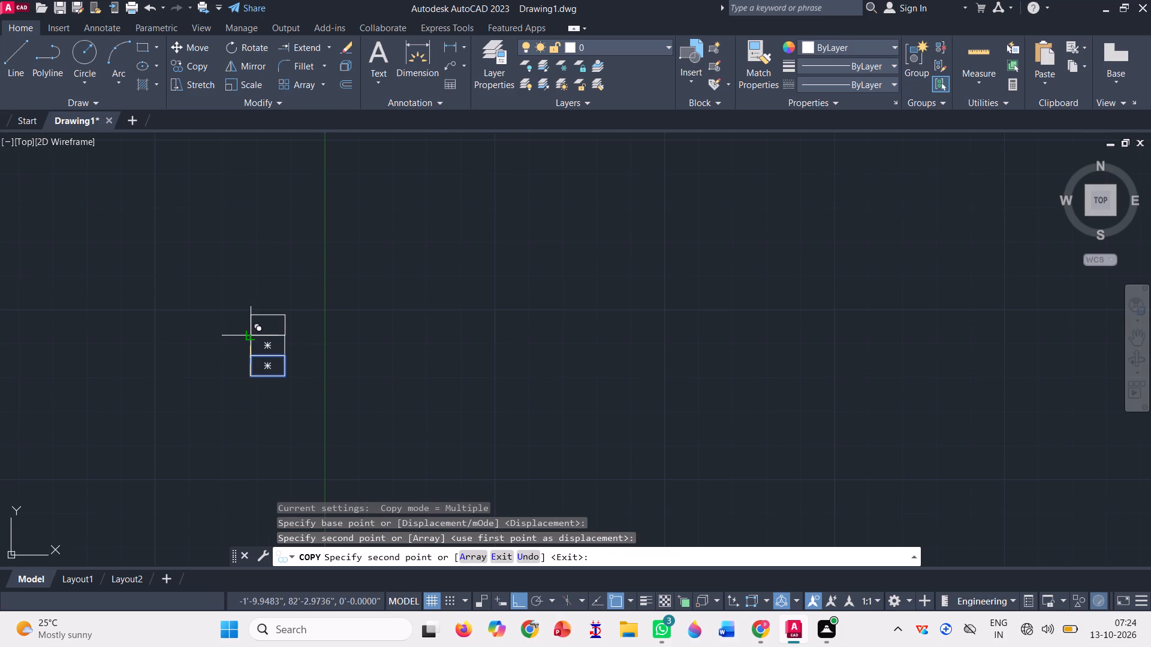
left_click(250, 336)
left_click(248, 316)
scroll(237, 377, "down", 1)
scroll(239, 323, "up", 3)
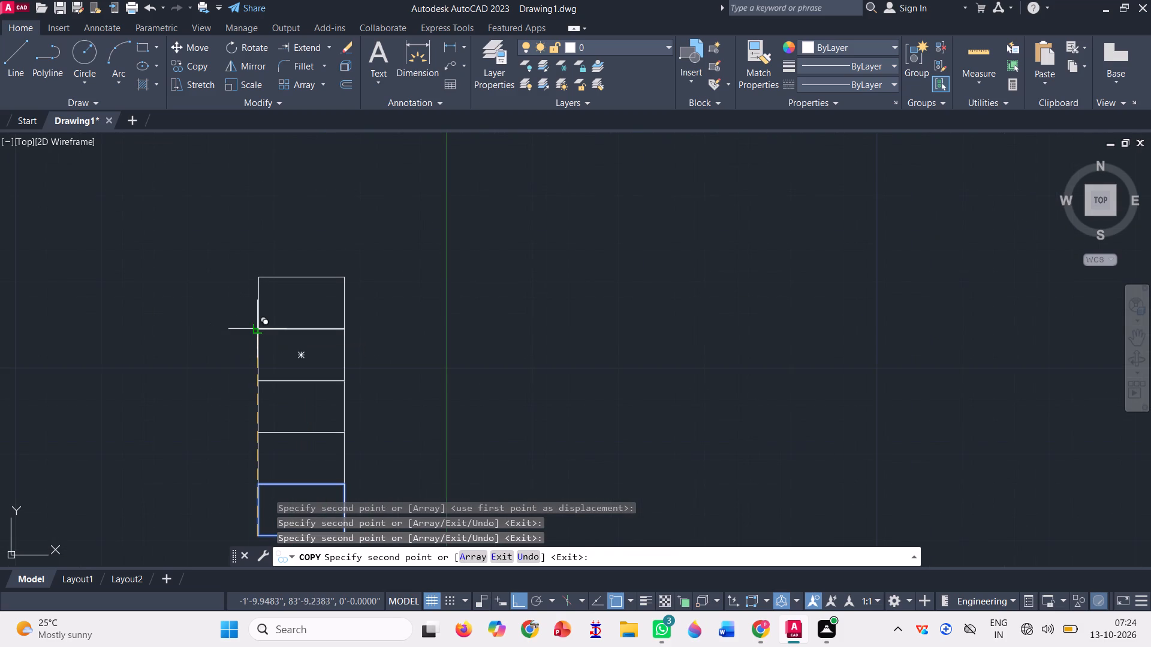
left_click(257, 325)
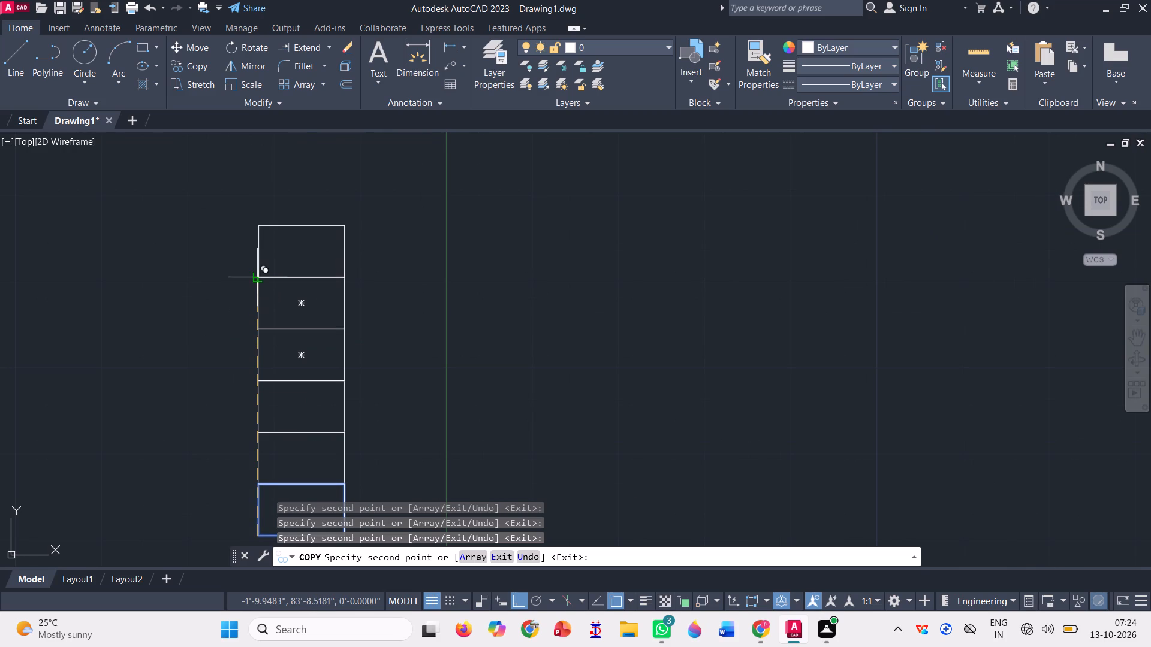
left_click(254, 279)
left_click(257, 228)
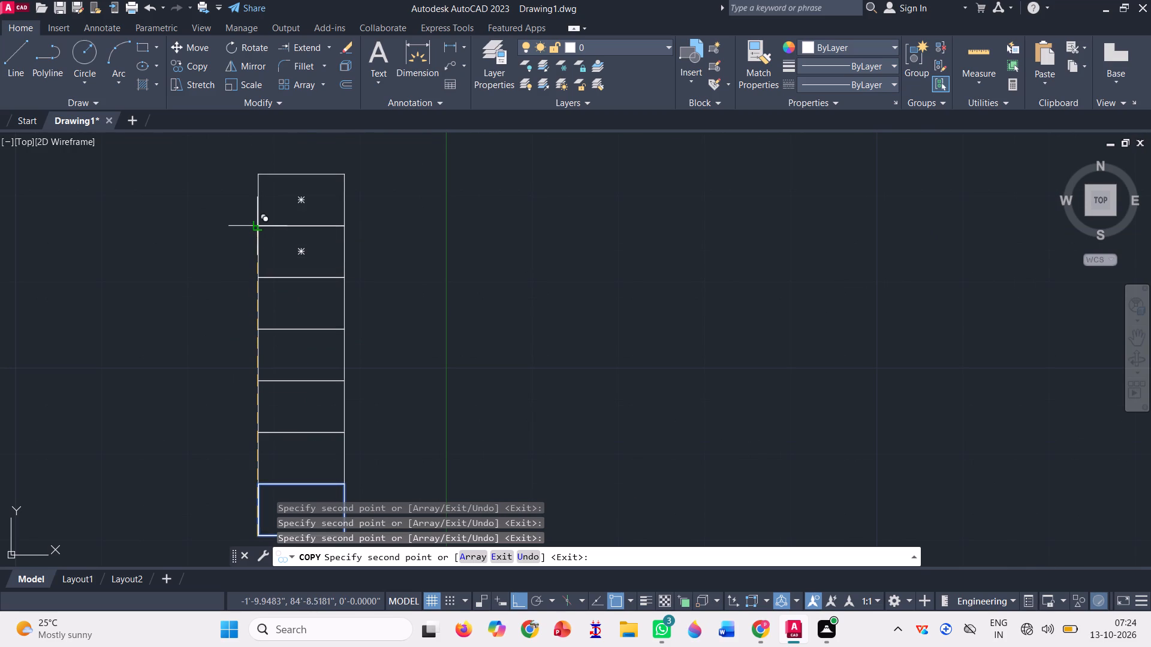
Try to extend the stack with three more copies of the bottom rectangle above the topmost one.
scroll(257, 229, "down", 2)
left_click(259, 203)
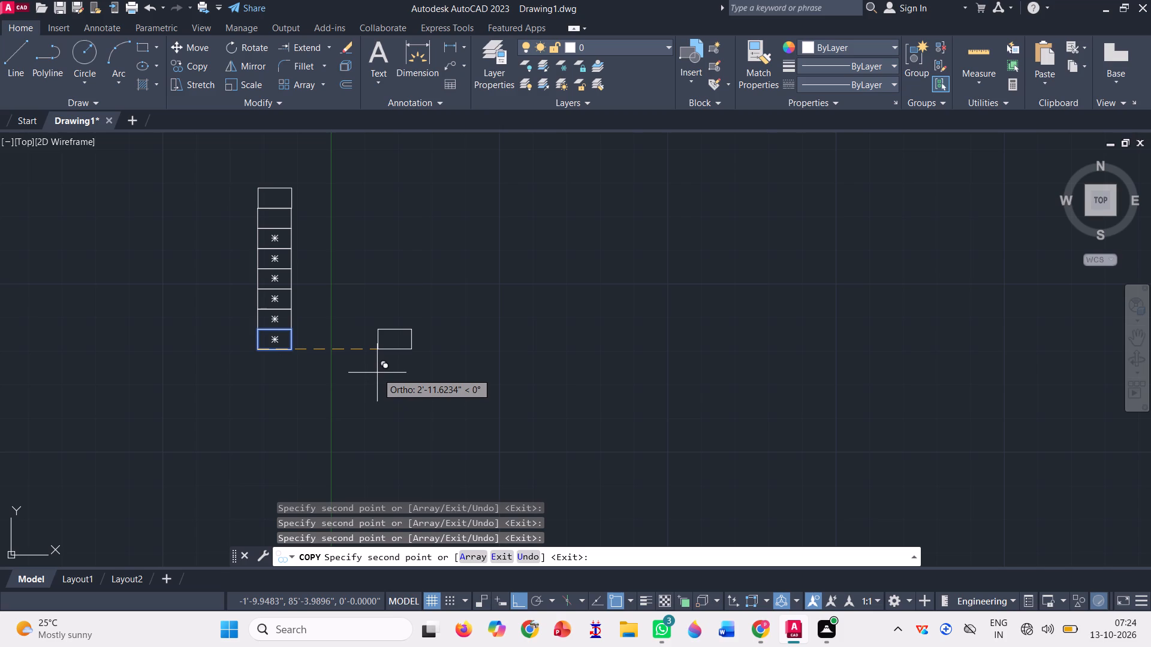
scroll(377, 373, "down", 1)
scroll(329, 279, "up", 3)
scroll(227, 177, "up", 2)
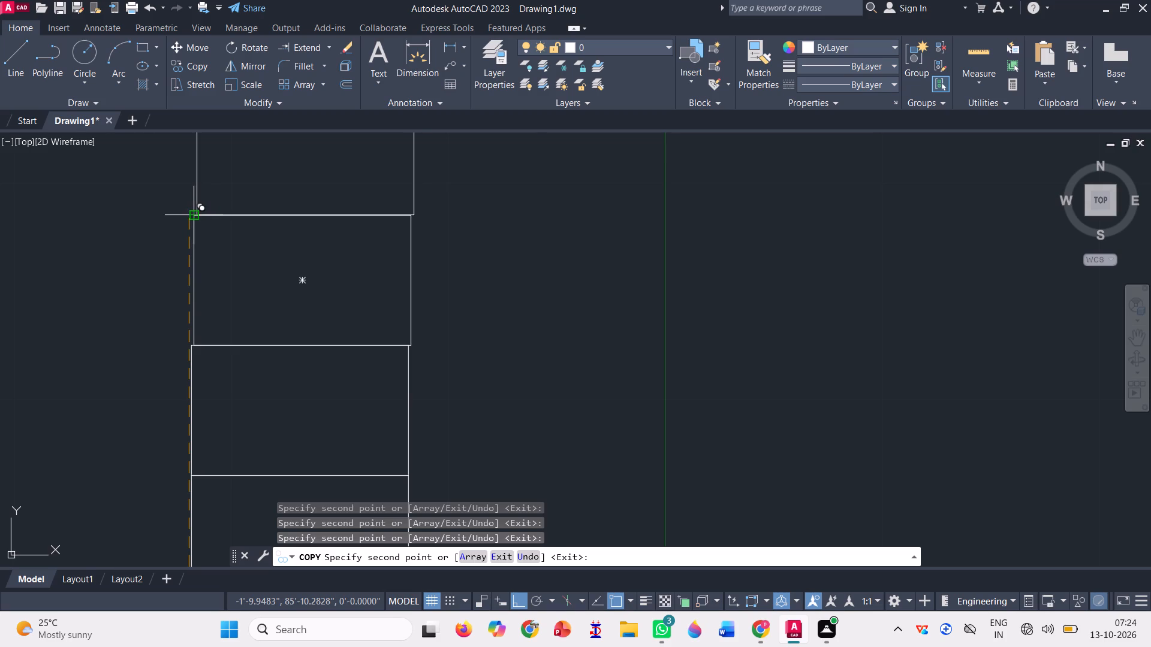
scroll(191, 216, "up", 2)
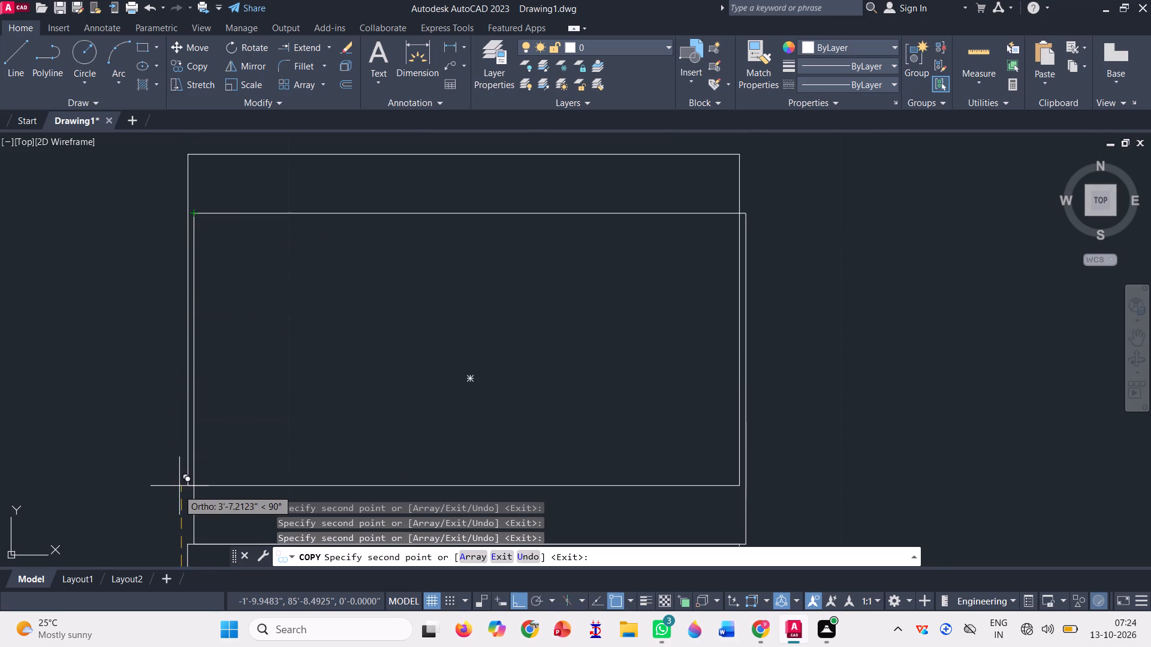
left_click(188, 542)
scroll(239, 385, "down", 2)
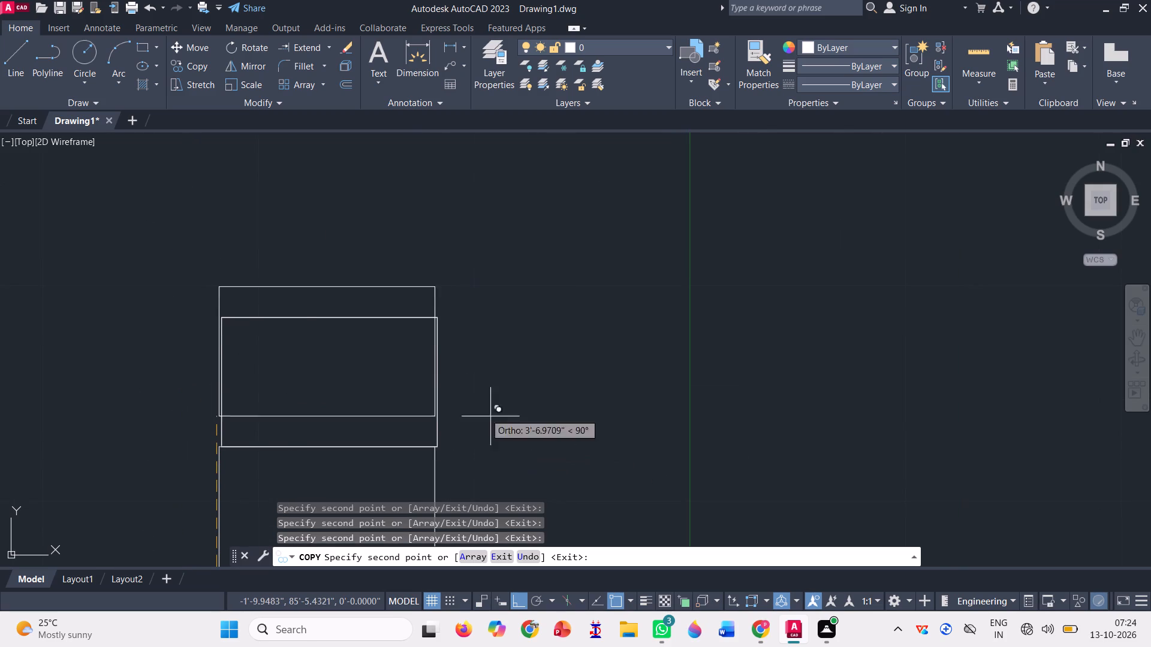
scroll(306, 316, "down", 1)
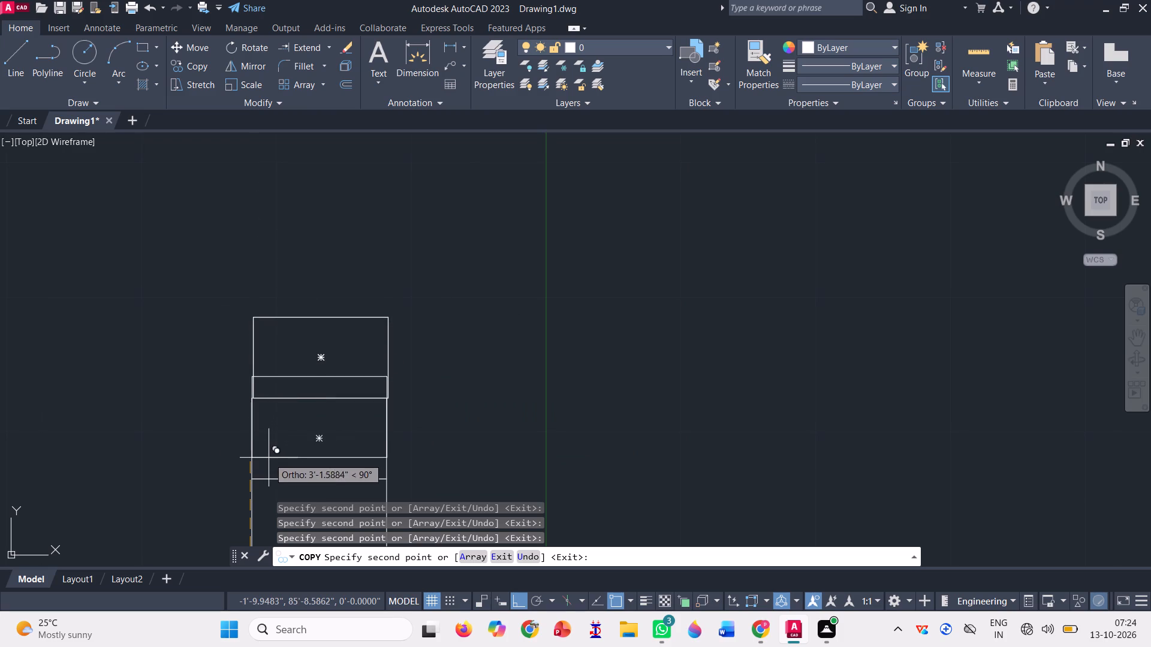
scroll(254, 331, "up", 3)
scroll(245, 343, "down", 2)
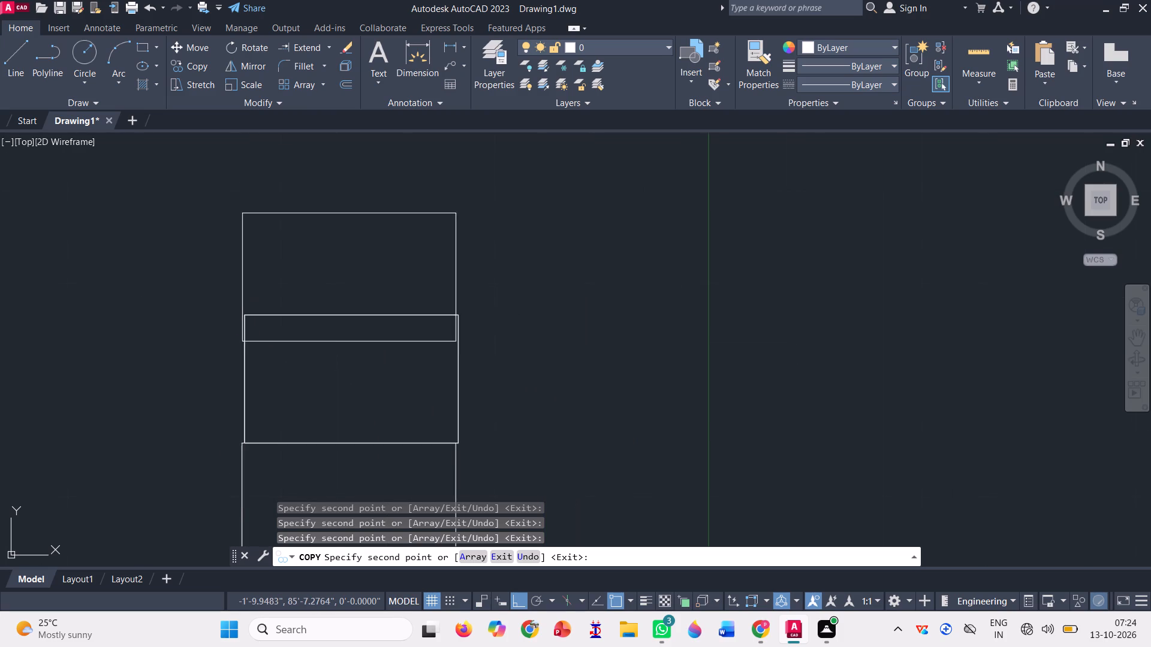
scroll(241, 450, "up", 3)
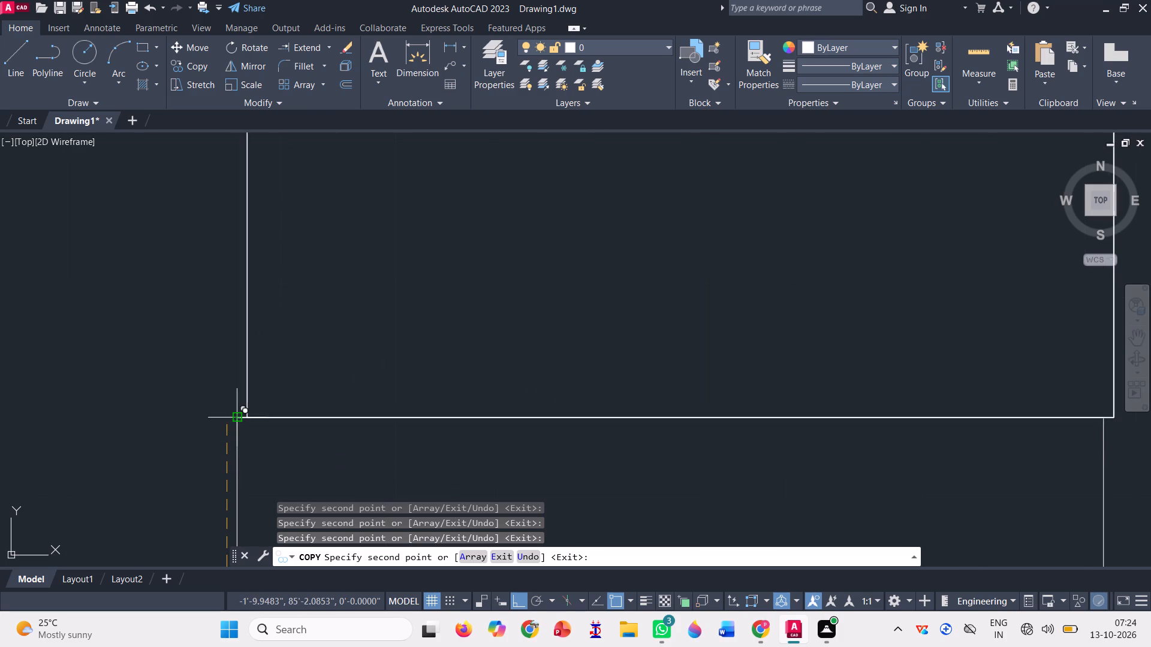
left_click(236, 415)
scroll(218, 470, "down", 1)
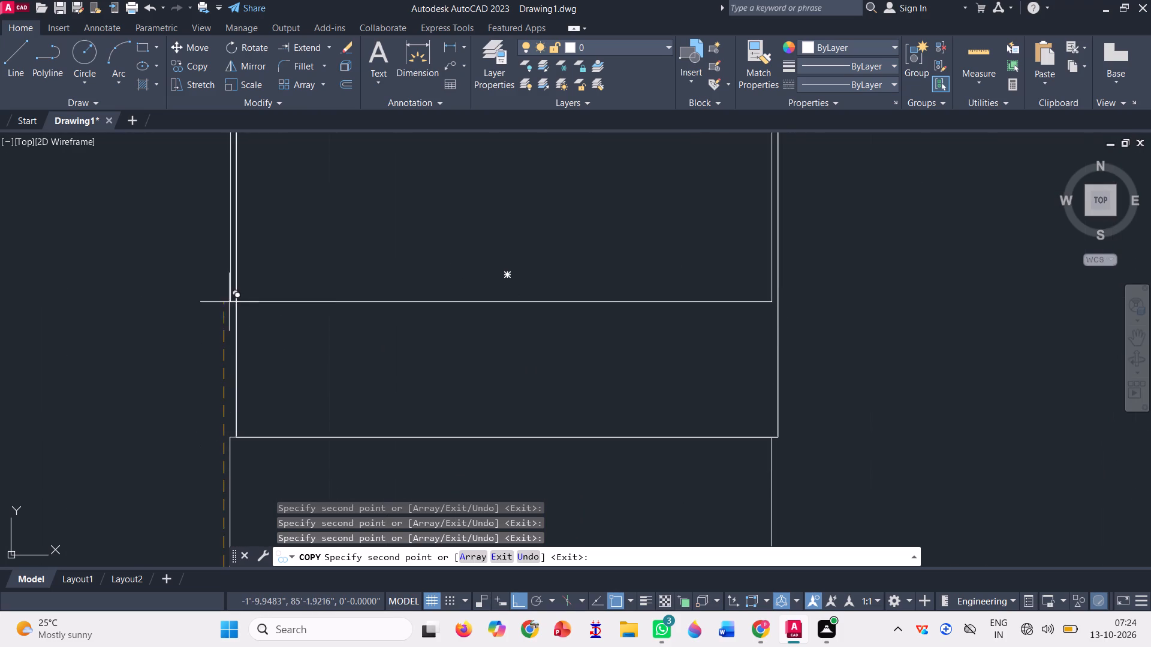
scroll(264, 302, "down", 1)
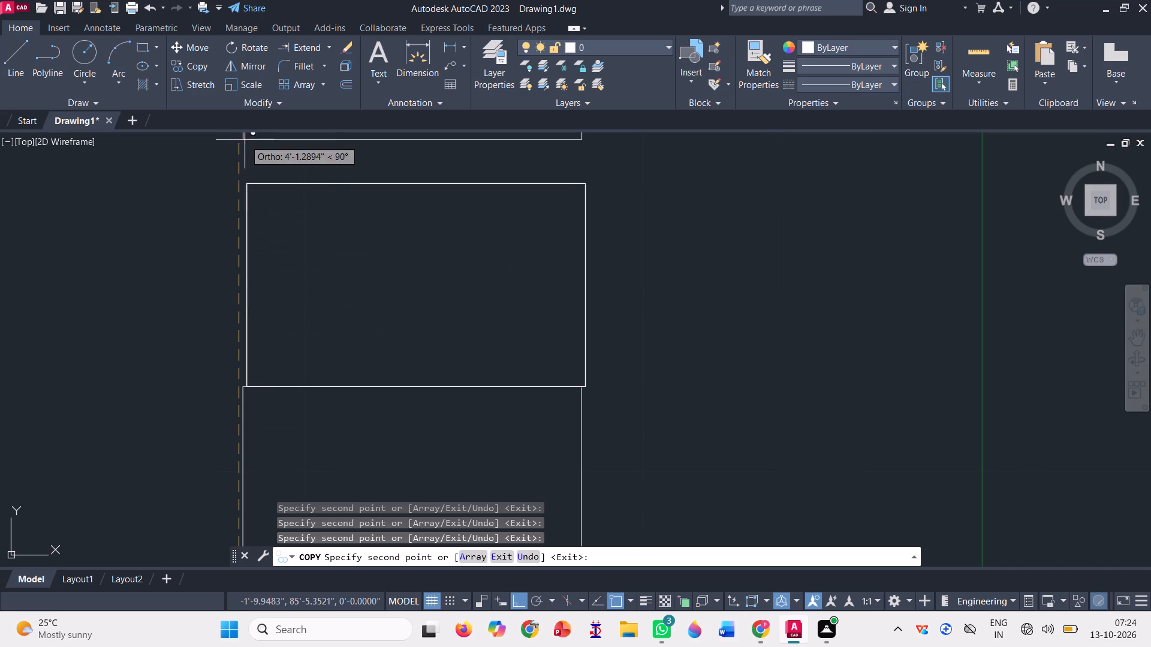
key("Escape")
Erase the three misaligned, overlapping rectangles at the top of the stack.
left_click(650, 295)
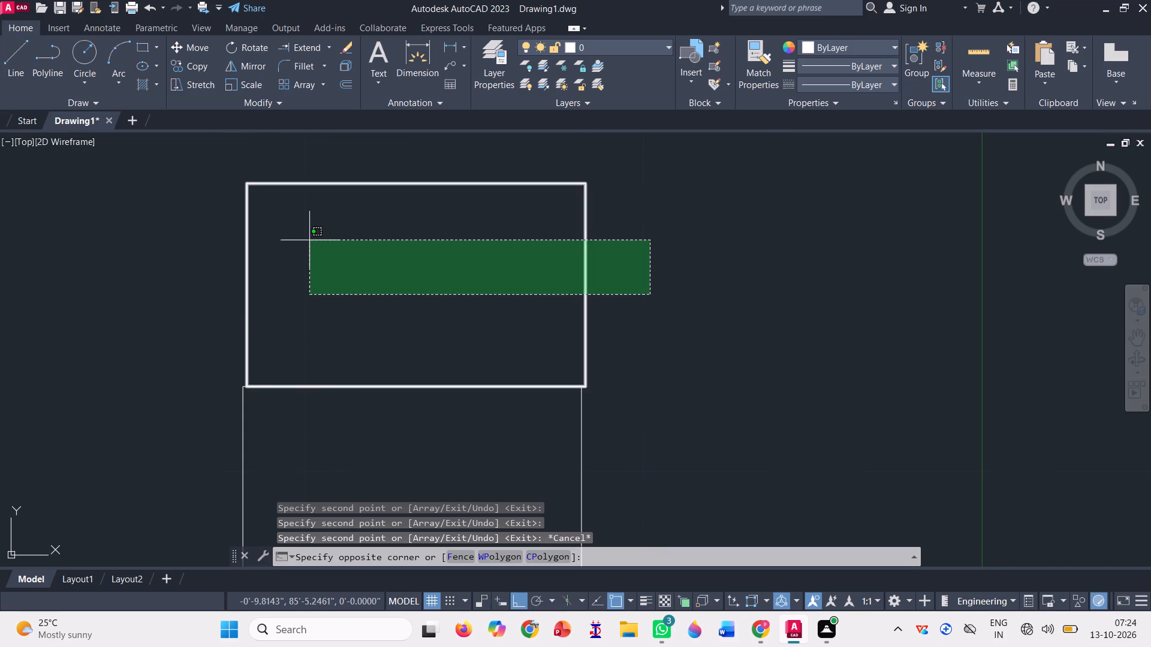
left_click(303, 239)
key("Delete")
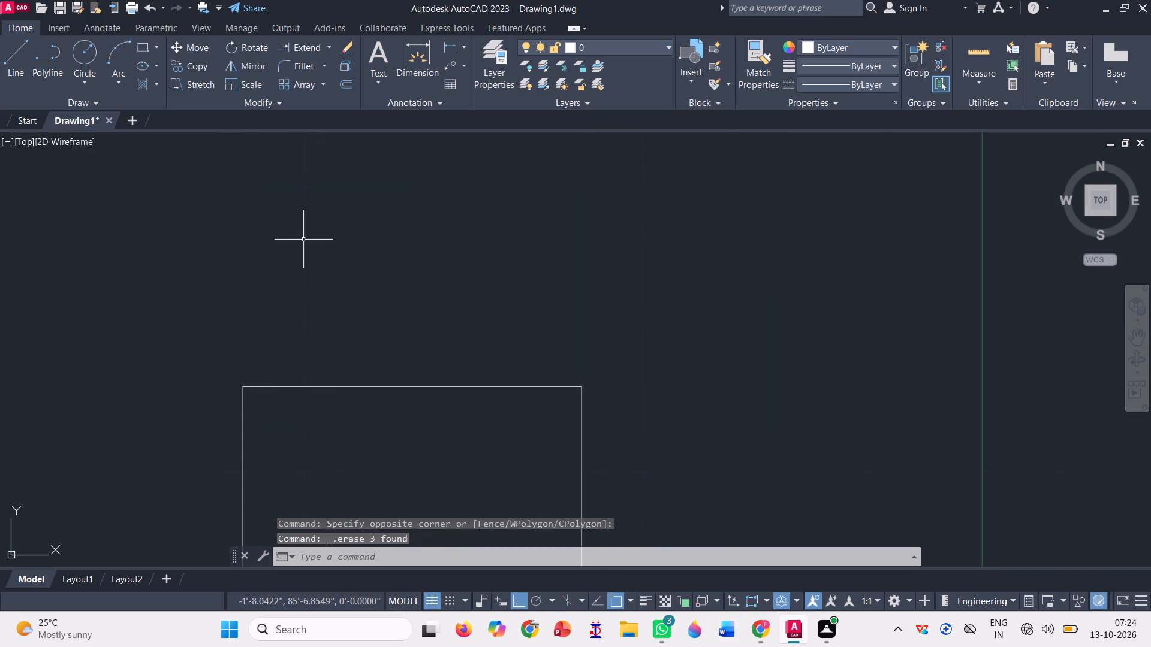
Copy the stack's top rectangle by its lower-left corner, stacking four more copies edge to edge above it.
scroll(303, 240, "down", 1)
left_click(179, 64)
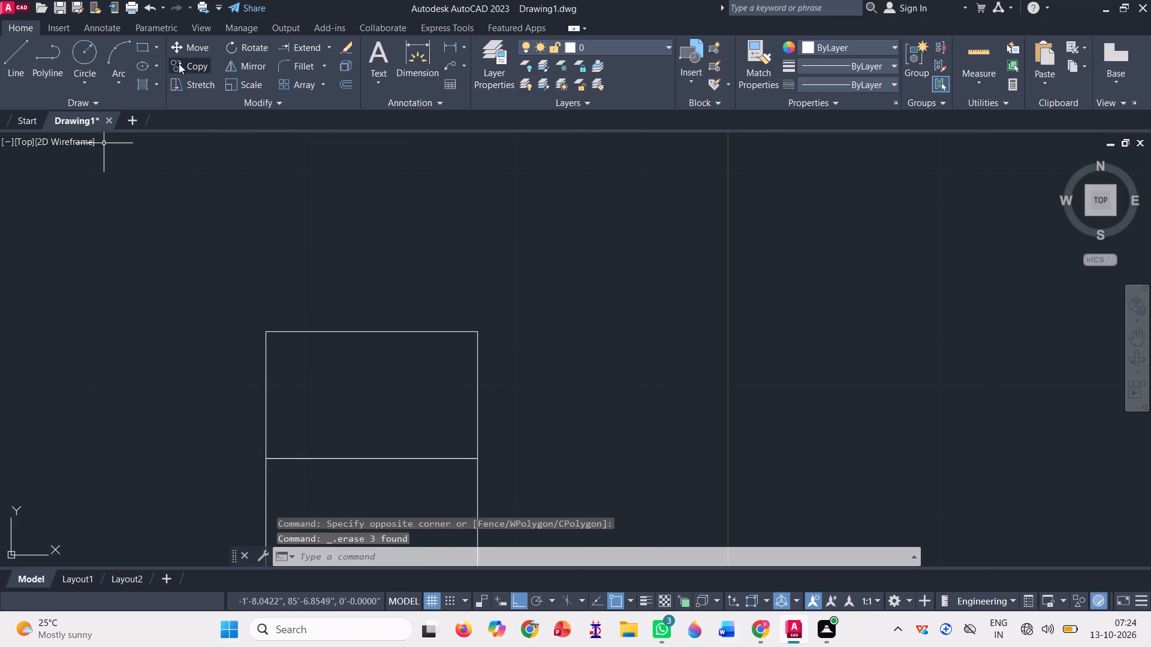
left_click(321, 433)
left_click(179, 349)
key("space")
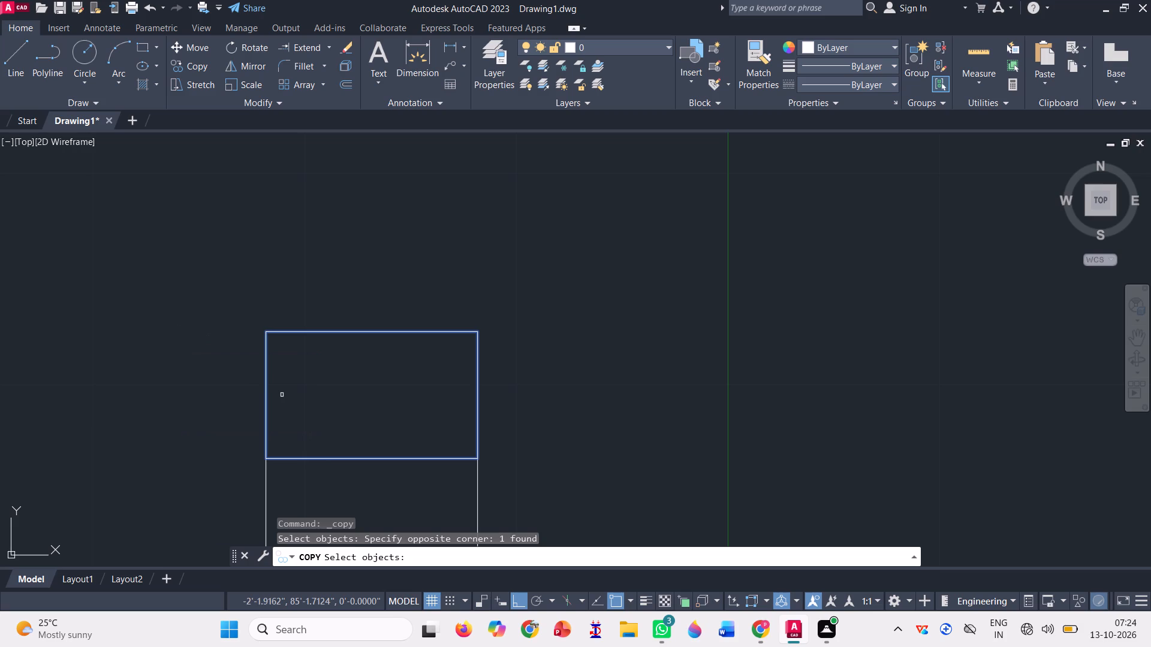
scroll(259, 491, "up", 3)
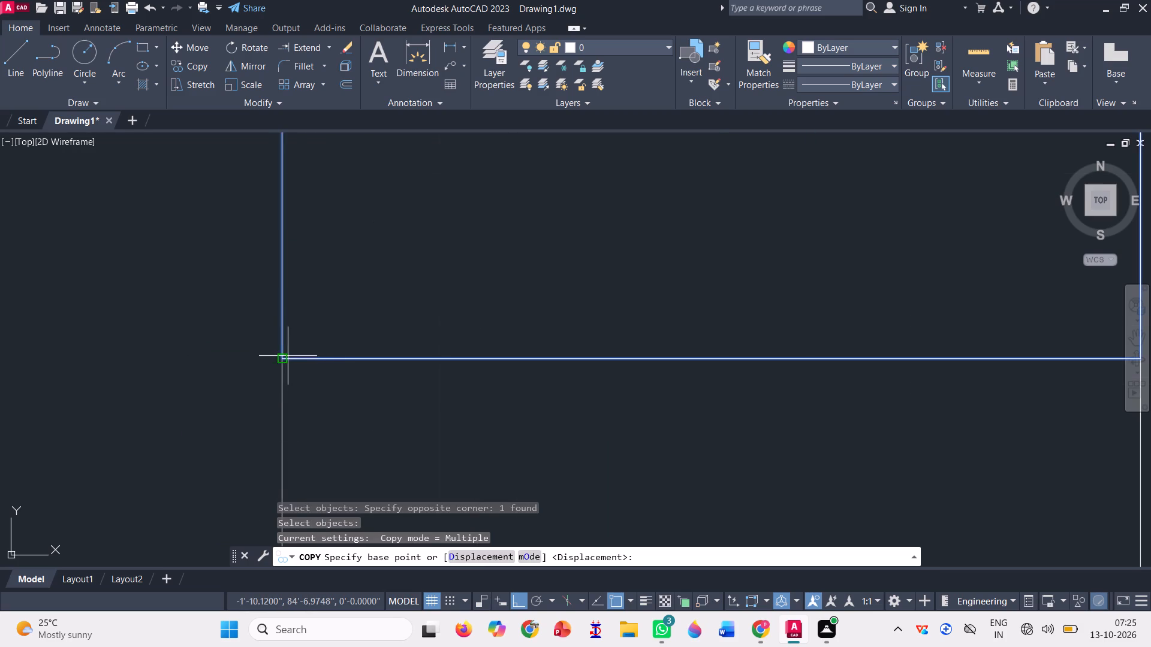
left_click(283, 355)
scroll(289, 430, "down", 3)
scroll(276, 273, "up", 2)
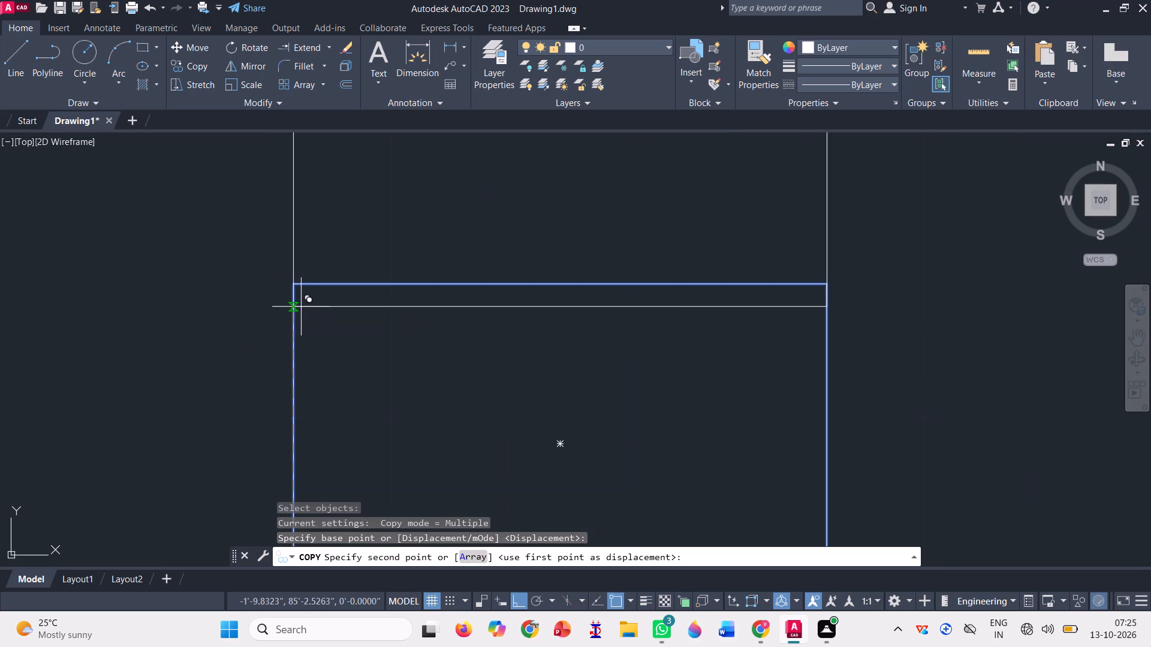
left_click(292, 286)
scroll(319, 237, "down", 5)
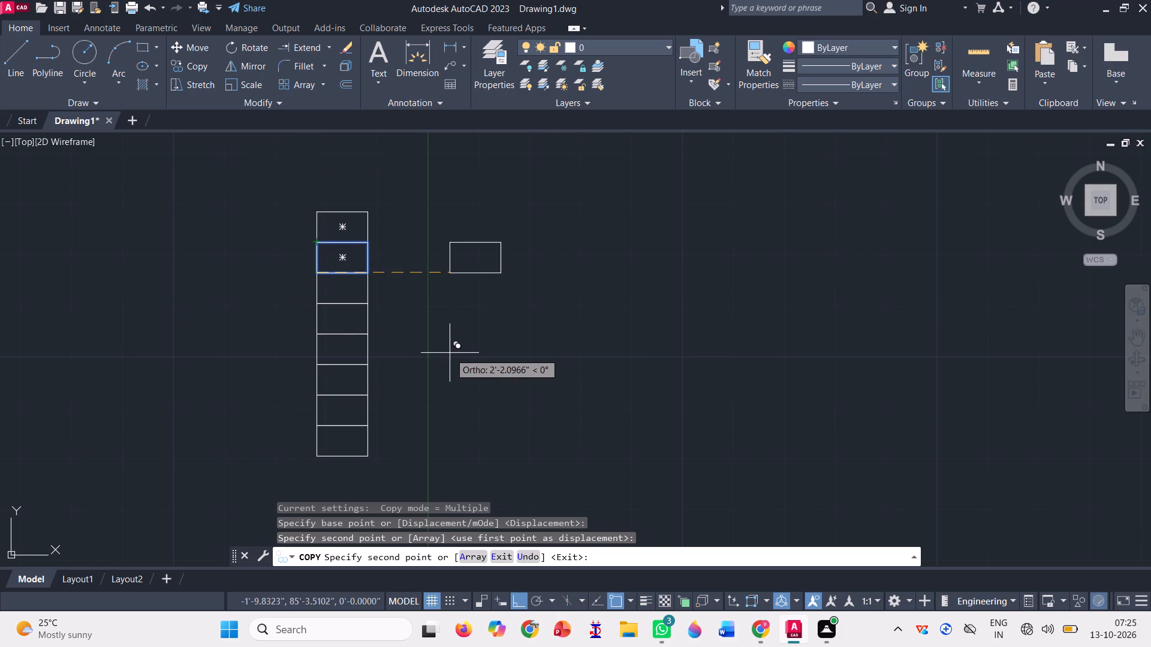
scroll(352, 187, "up", 4)
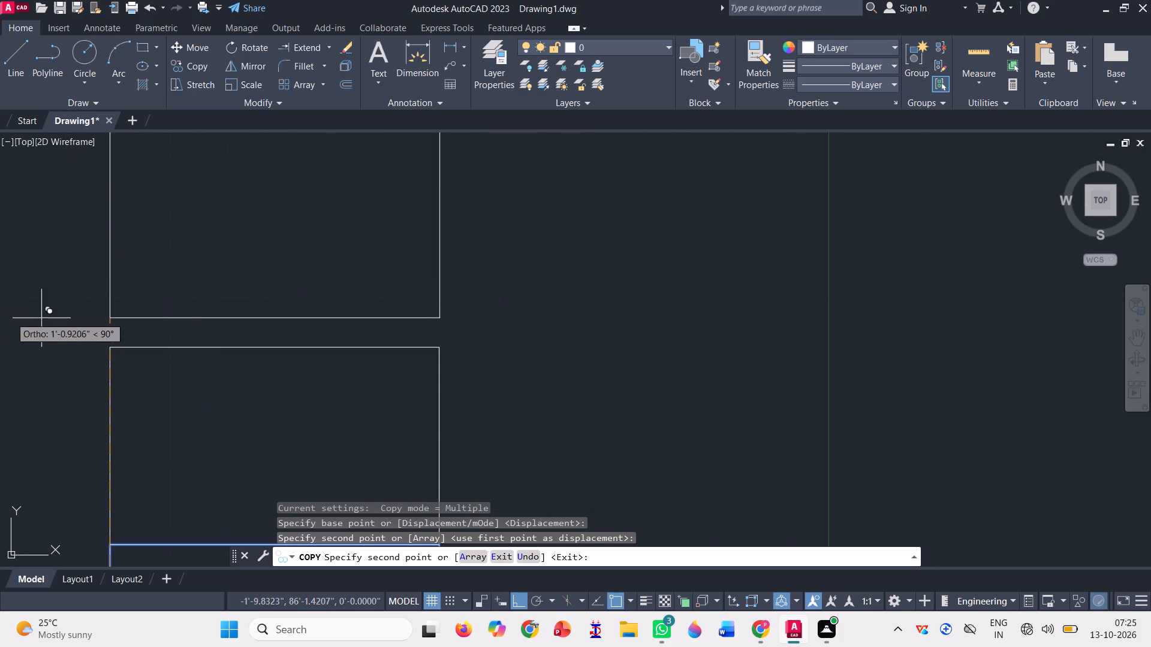
left_click(113, 344)
scroll(144, 395, "down", 2)
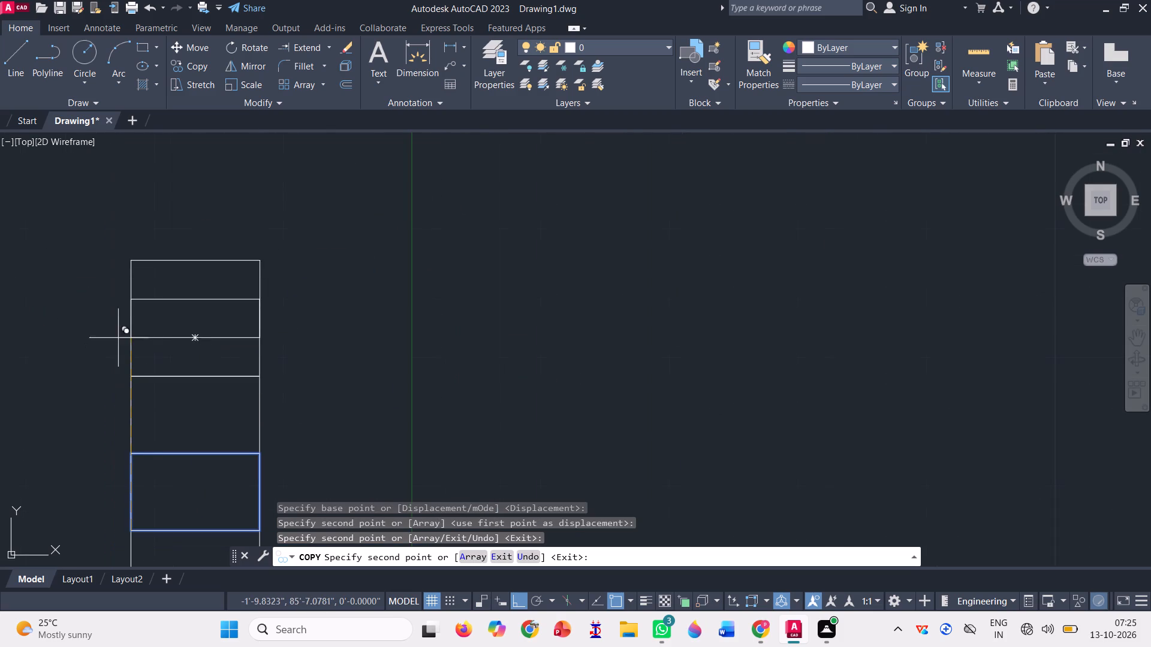
left_click(126, 299)
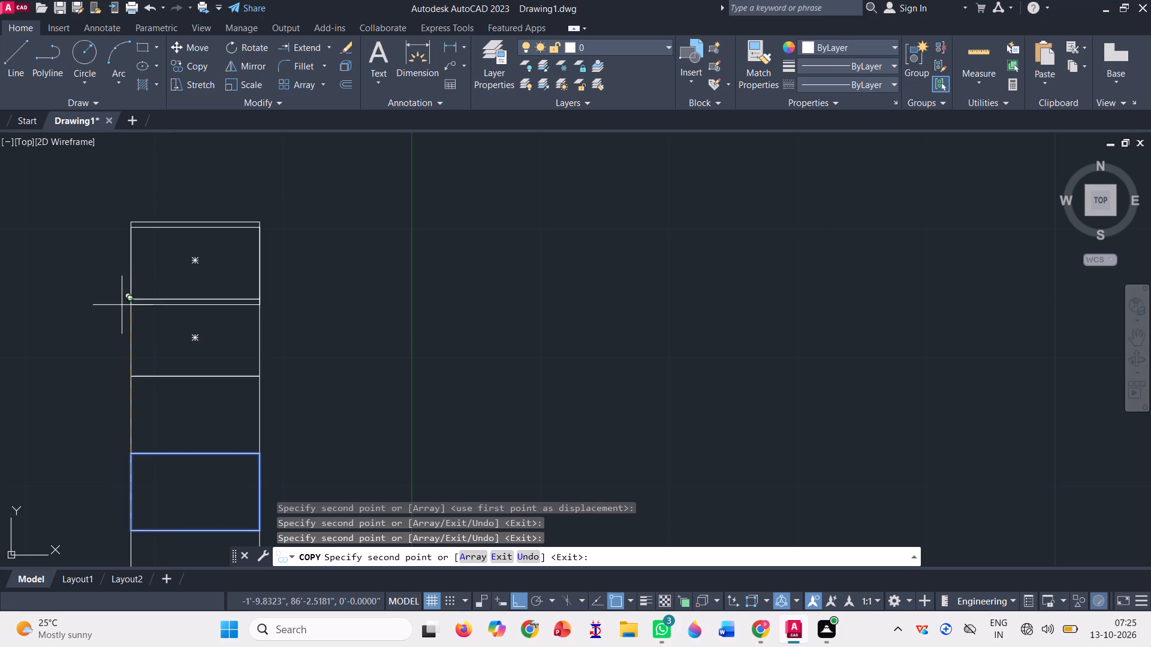
left_click(132, 225)
scroll(300, 323, "down", 3)
key("space")
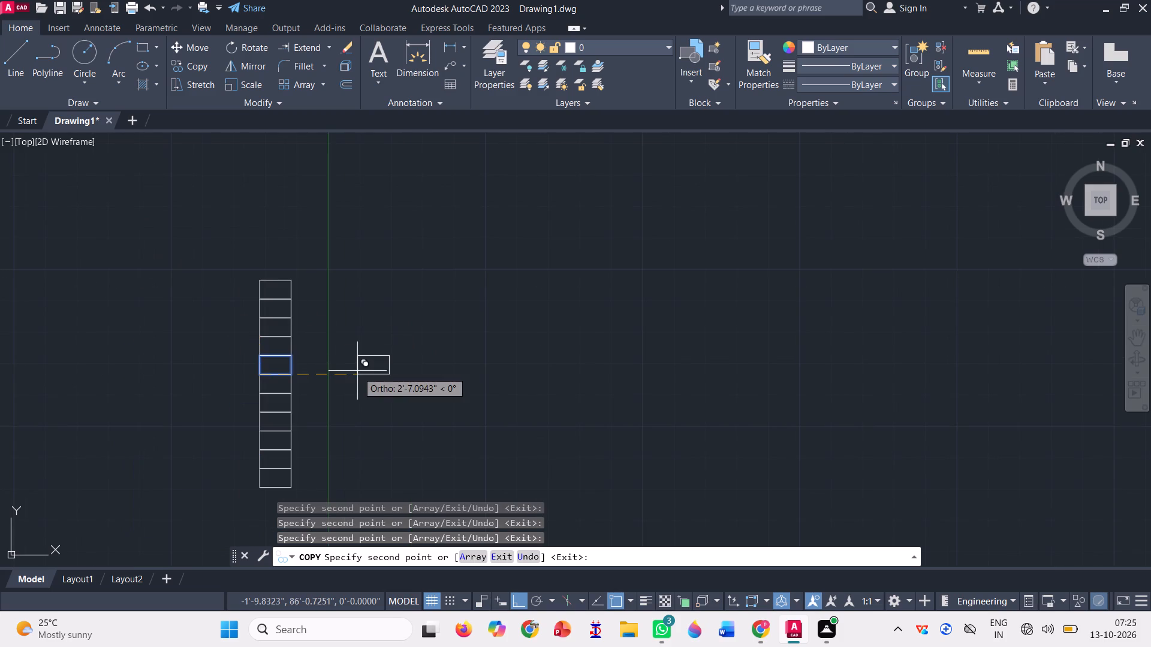
Draw a line outline about 1'-7" high and 2'-4" wide from the top rectangle's lower-left to lower-right corner, plus a horizontal line about 1'-7" eastward.
left_click(20, 66)
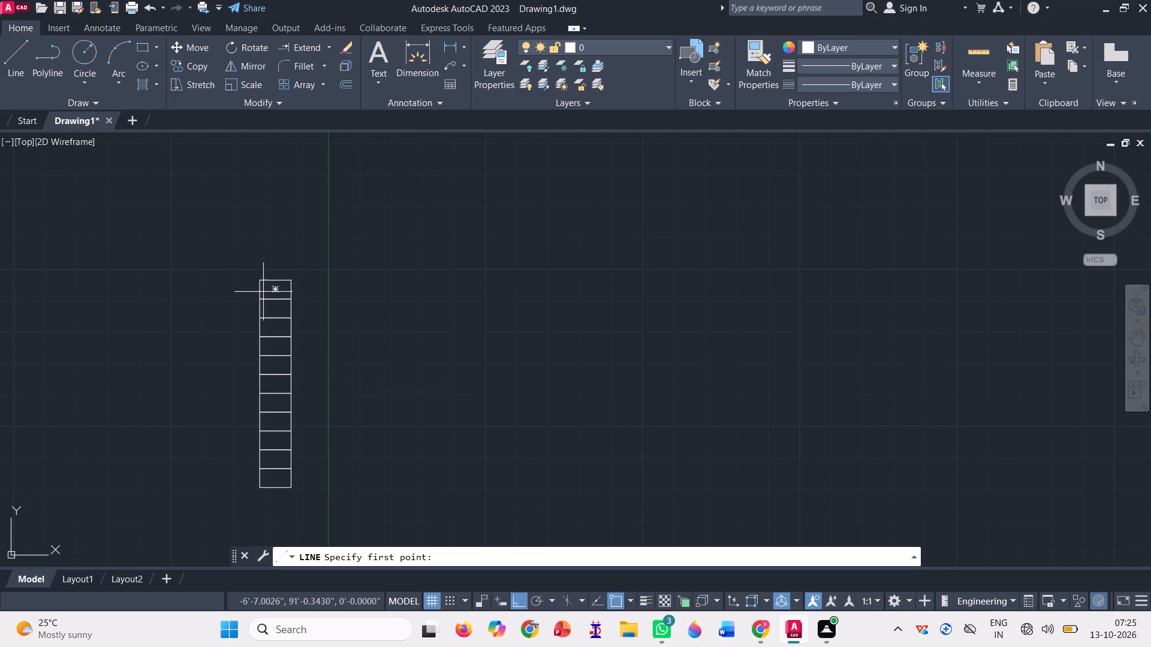
left_click(261, 299)
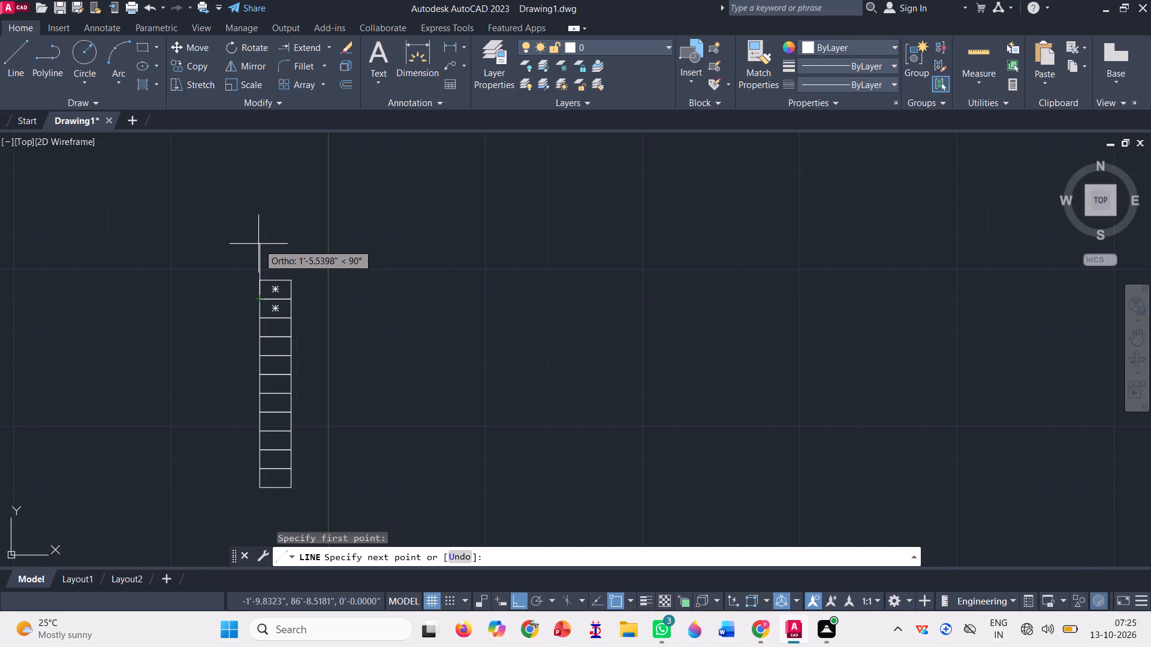
left_click(258, 239)
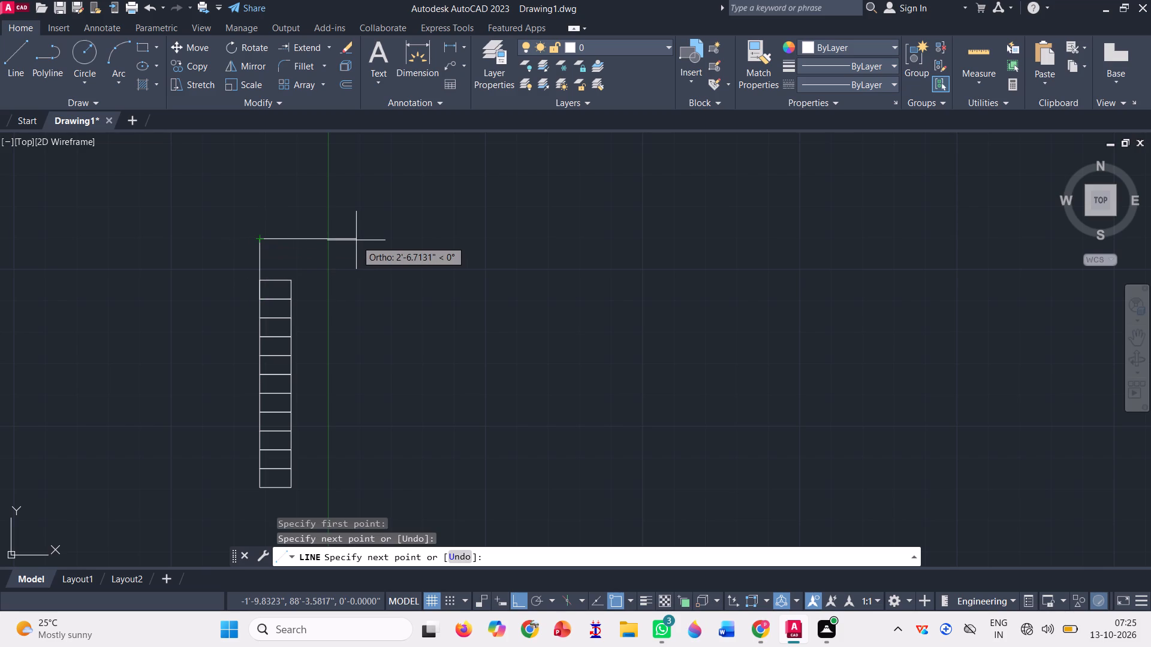
left_click(346, 238)
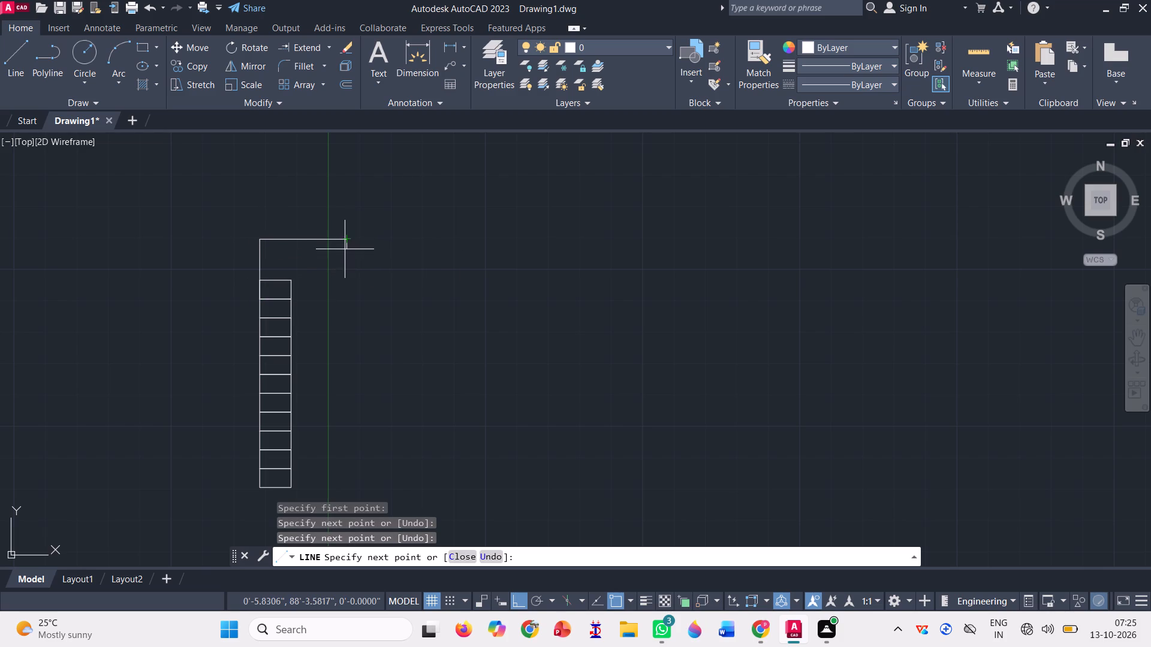
left_click(348, 297)
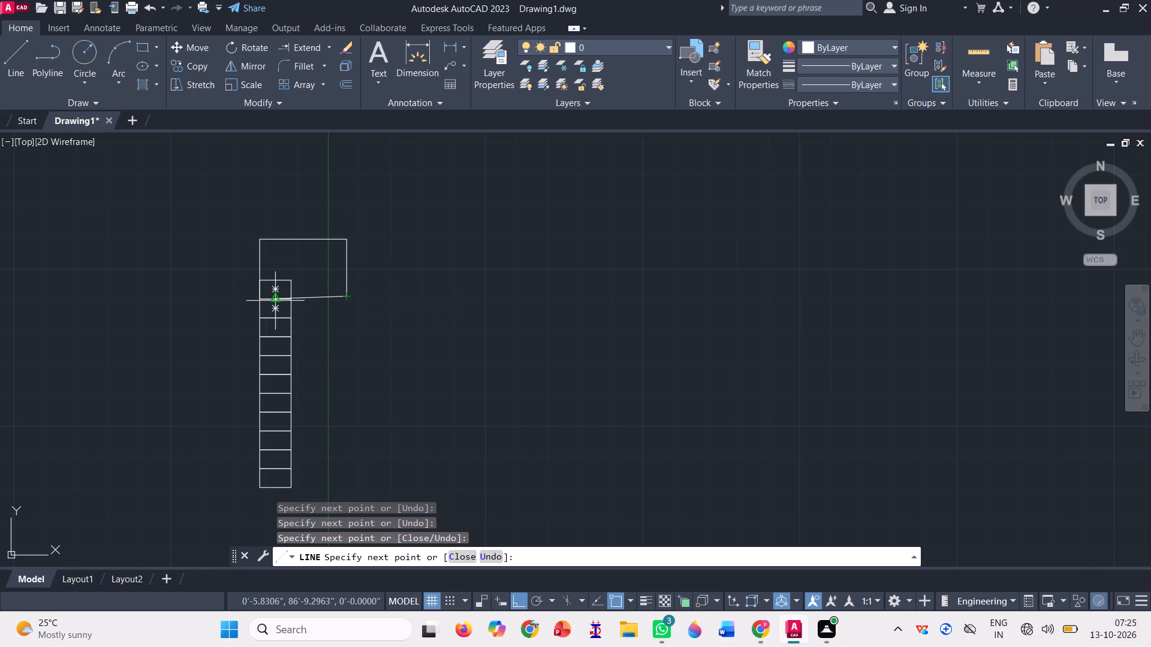
scroll(290, 302, "up", 3)
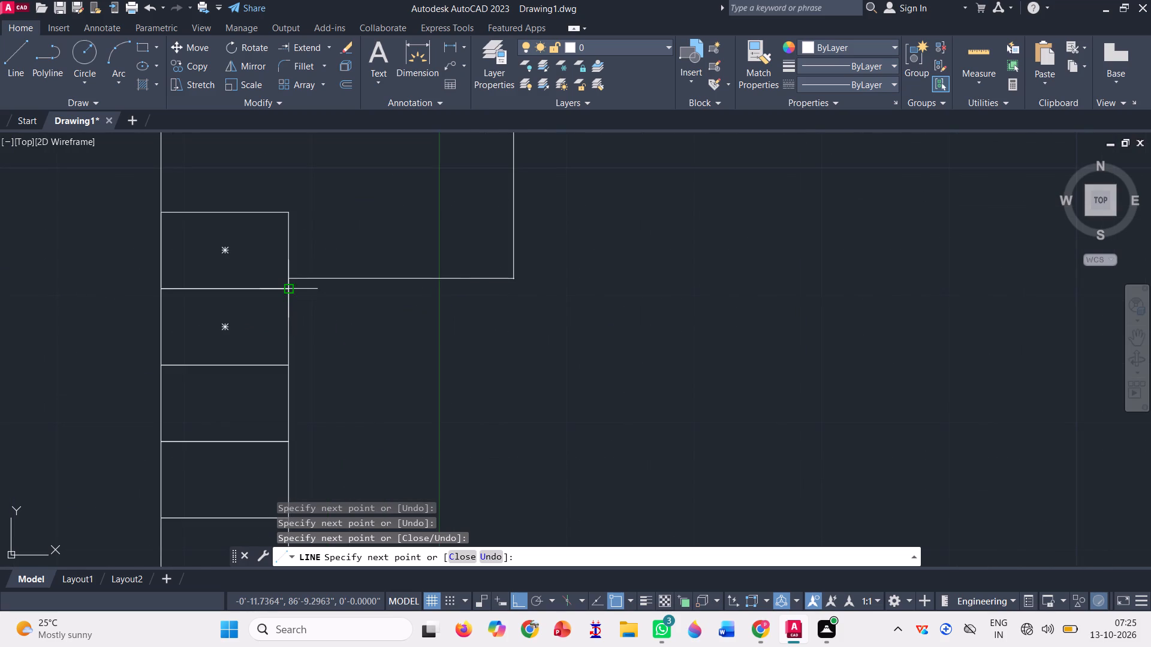
left_click(293, 290)
left_click(524, 284)
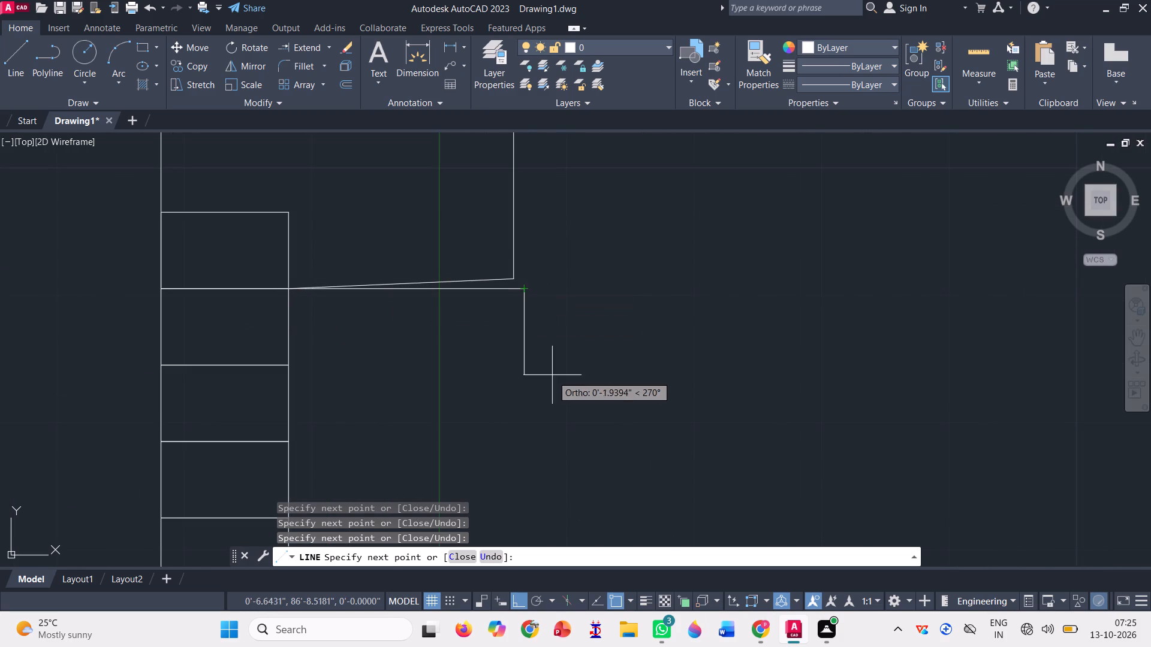
key("space")
scroll(364, 341, "down", 1)
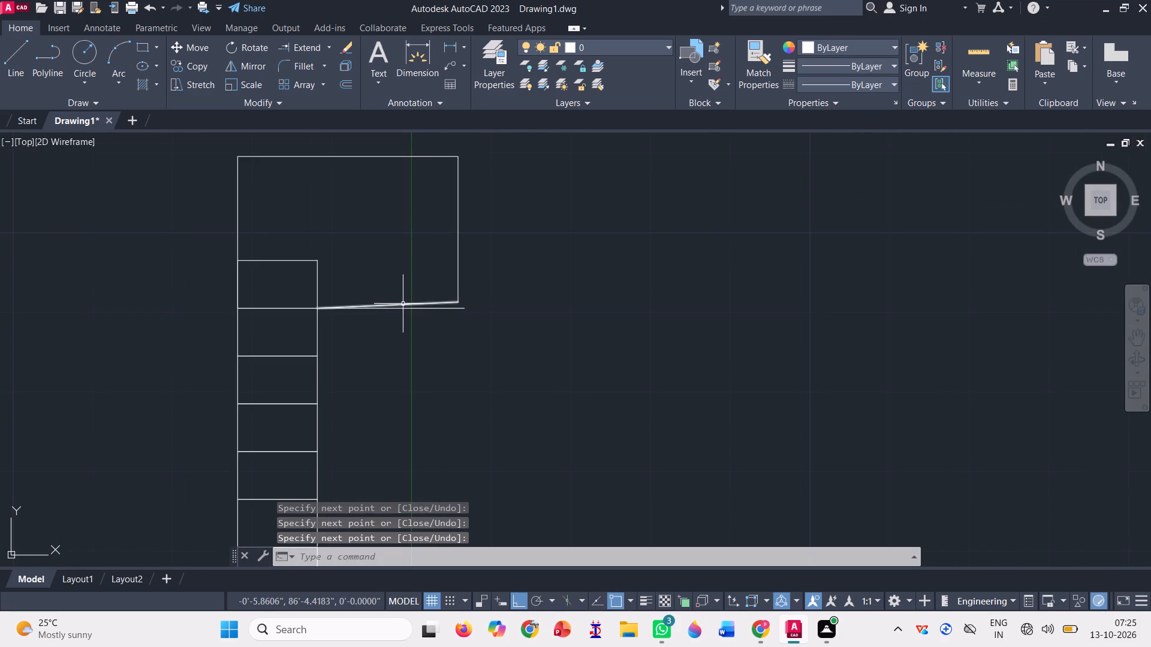
Erase the slanted bottom line of the top outline and extend the outline's east side down to the horizontal line.
left_click(405, 304)
key("Delete")
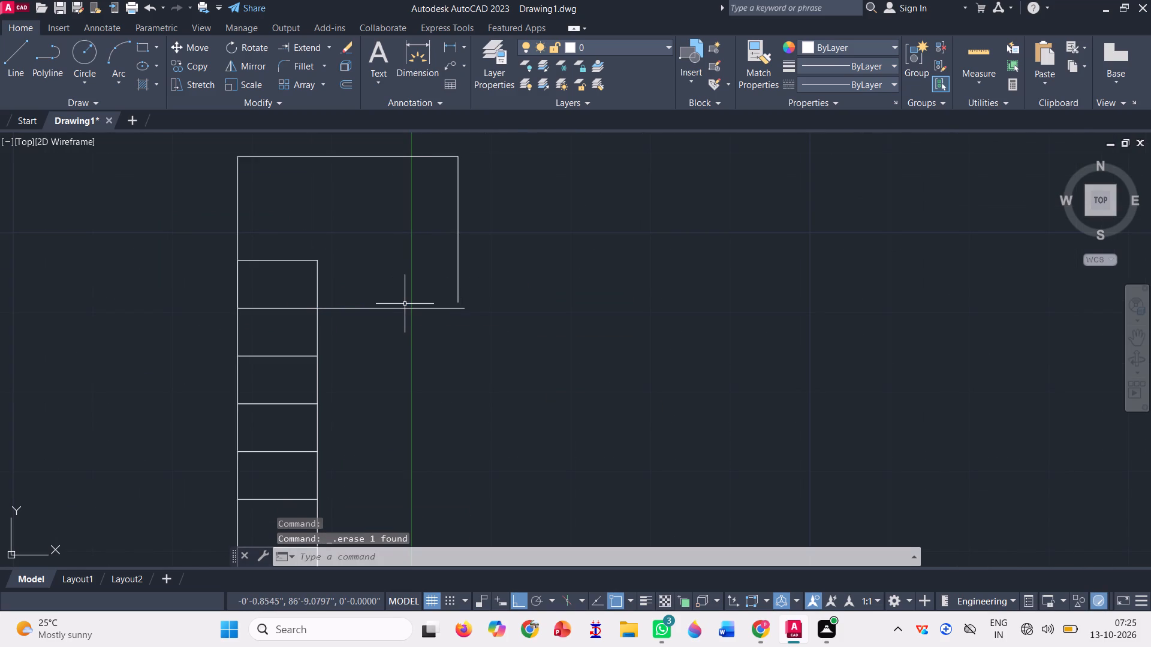
left_click(299, 44)
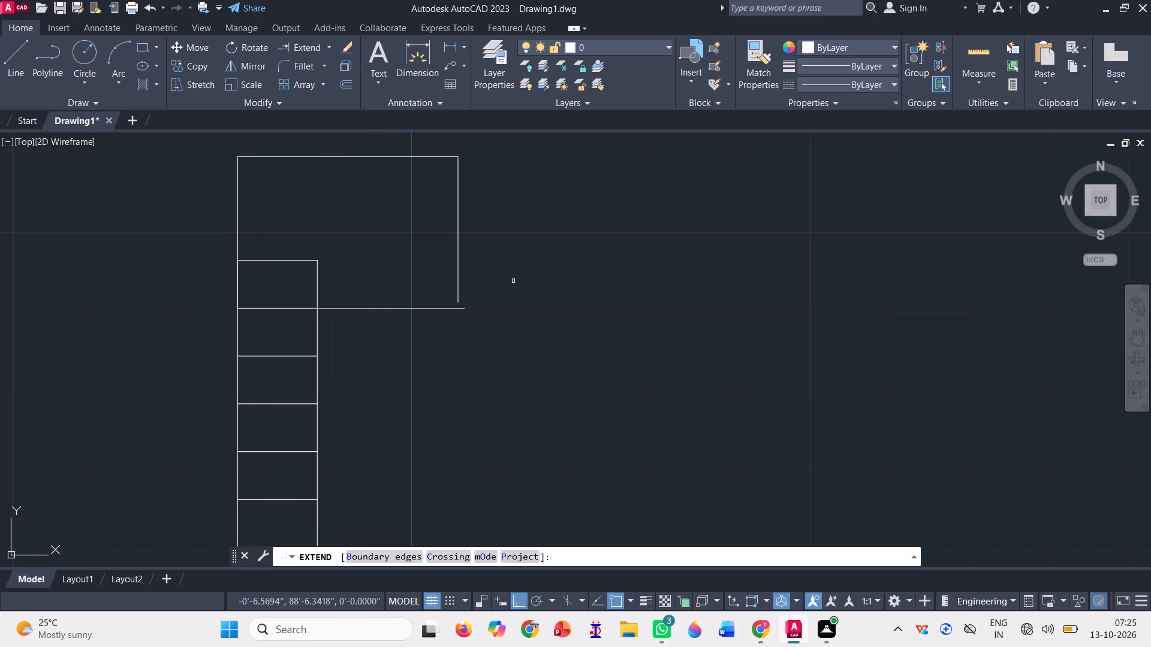
left_click(459, 262)
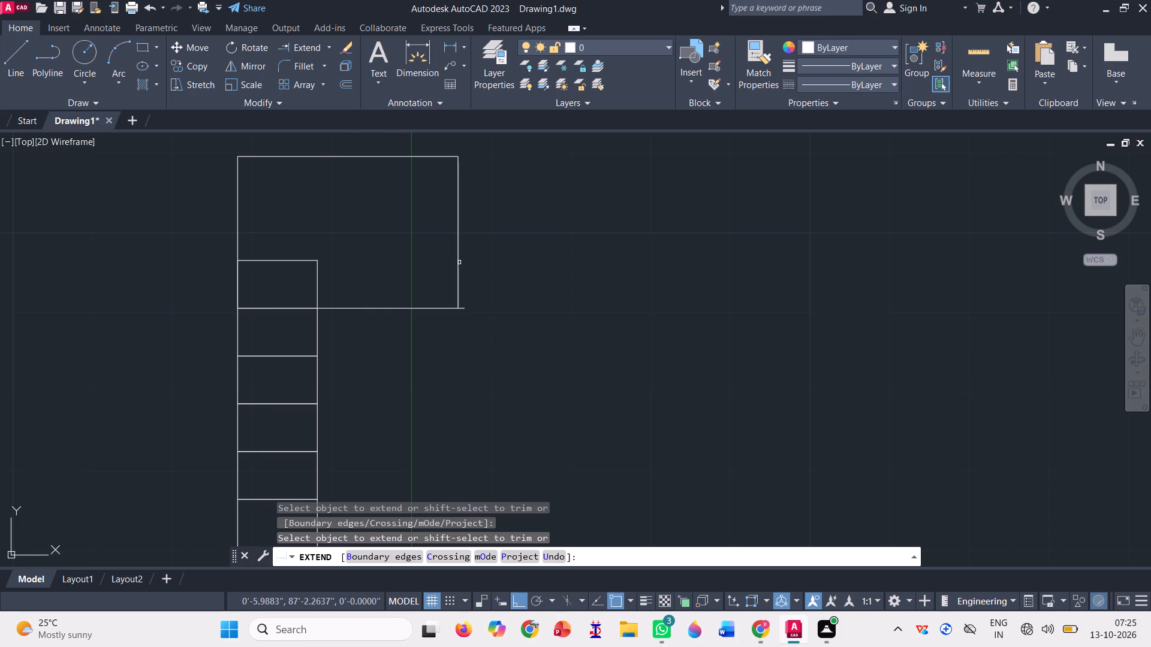
key("space")
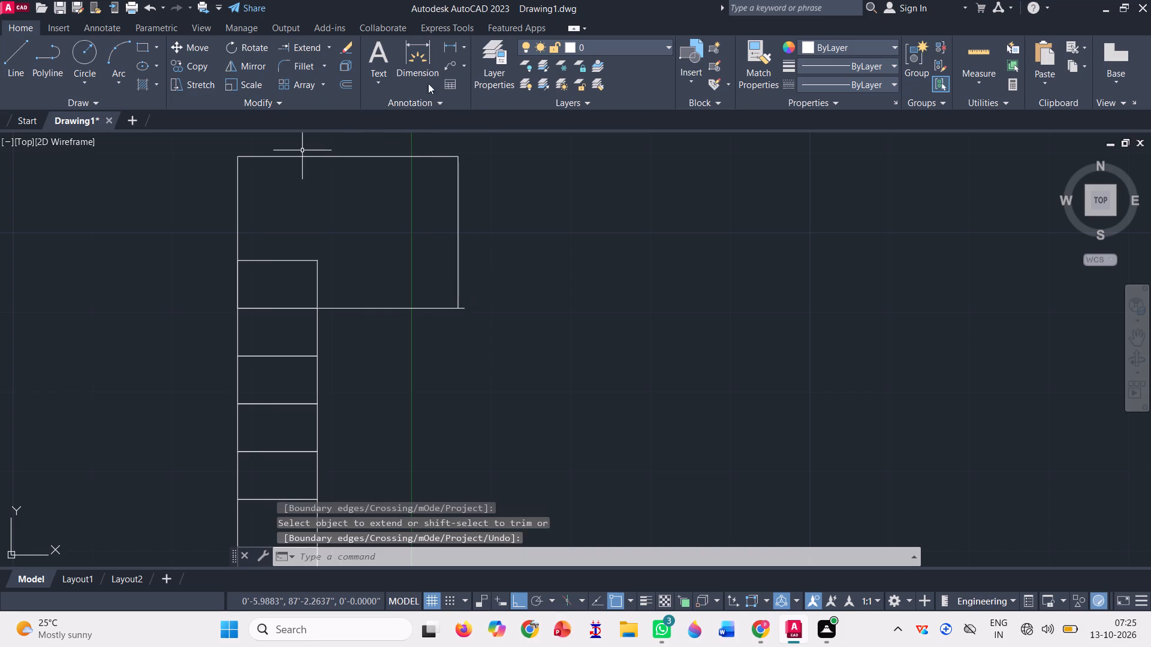
Trim the short end of the horizontal line that overhangs beyond the outline's east side.
left_click(331, 41)
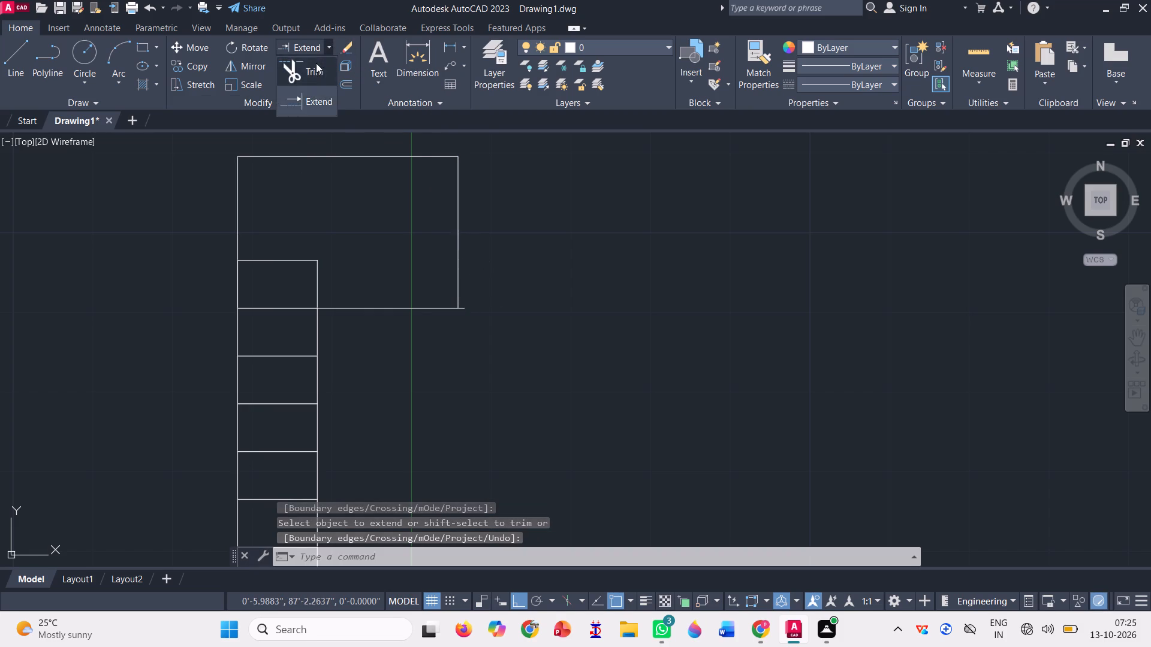
left_click(315, 63)
scroll(411, 318, "up", 3)
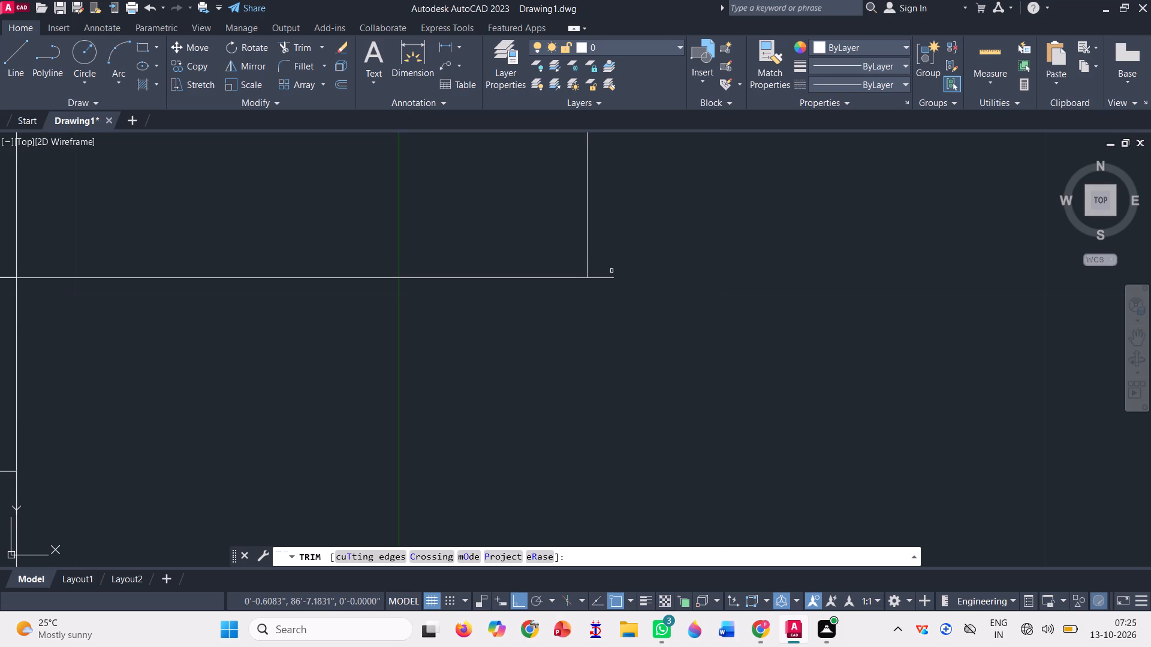
left_click(604, 268)
left_click(582, 321)
Trim away the stack's top rectangle edges inside the outline, along with the outline's west side.
scroll(601, 331, "down", 3)
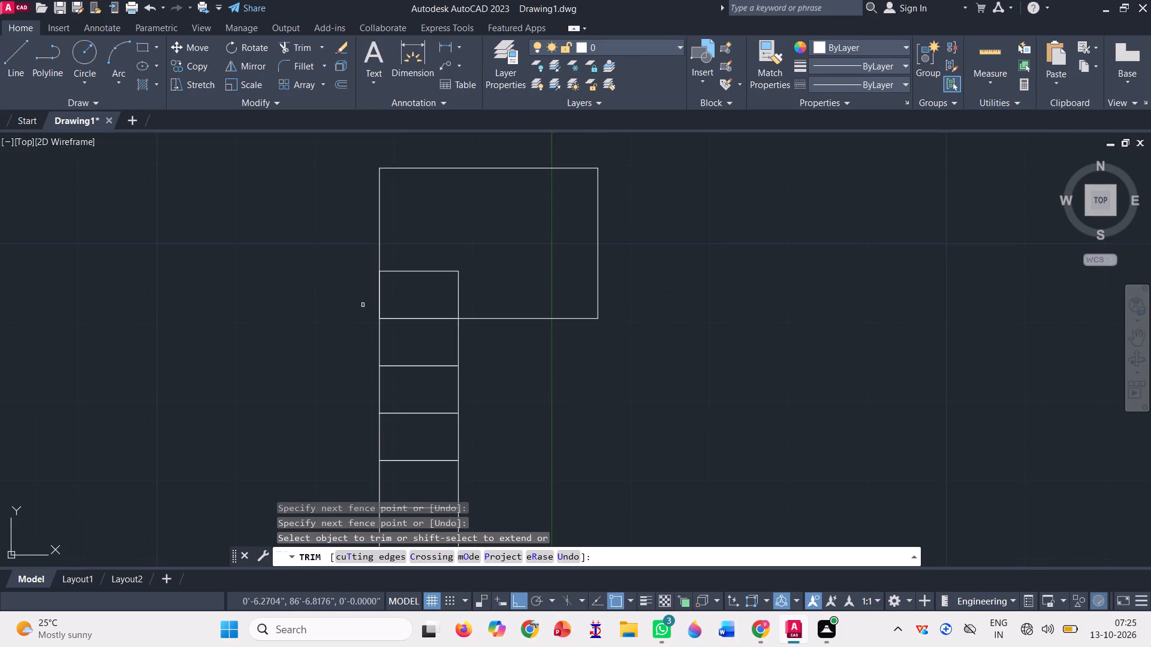
scroll(372, 299, "up", 2)
left_click(648, 290)
left_click(513, 210)
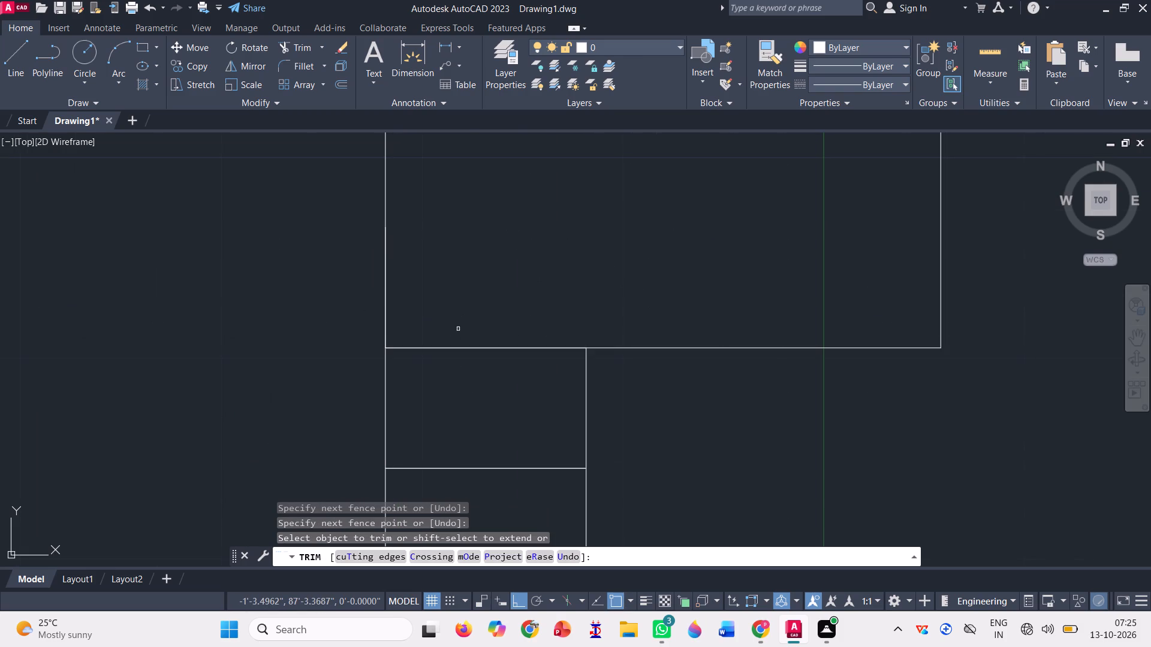
left_click(447, 349)
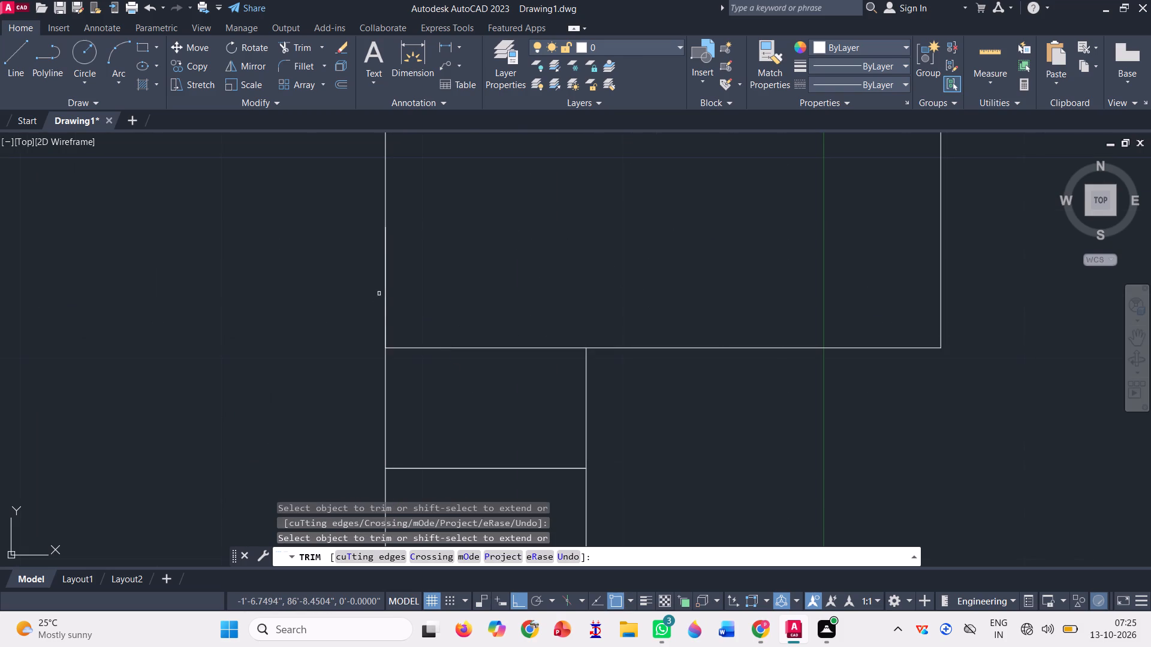
scroll(384, 292, "down", 2)
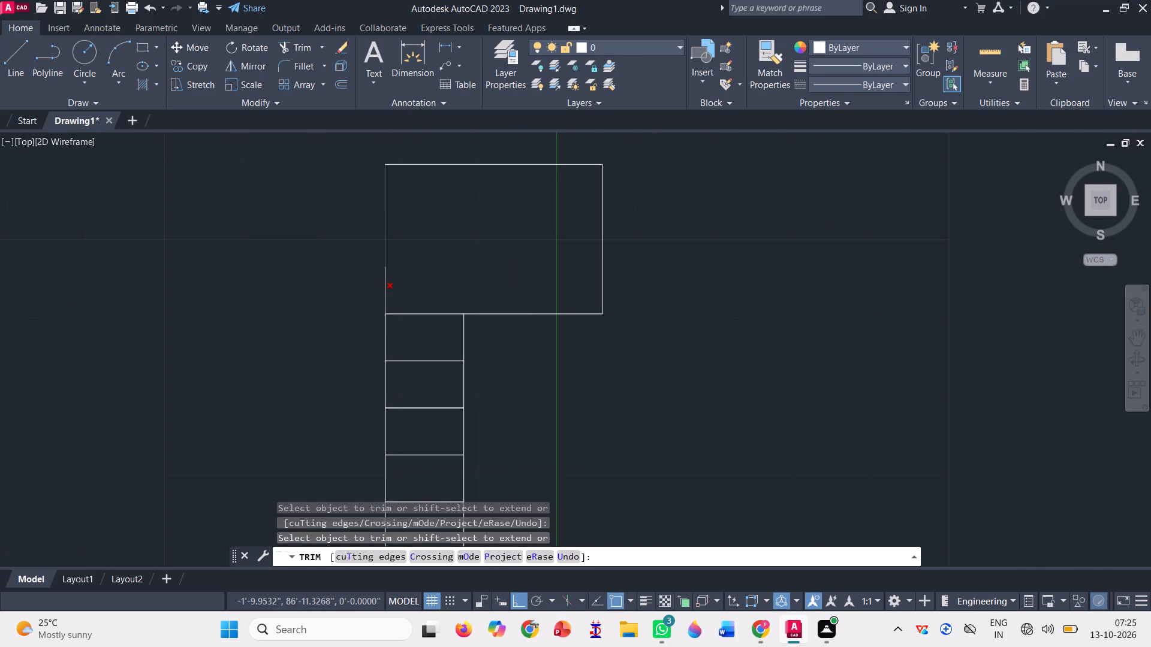
left_click(385, 288)
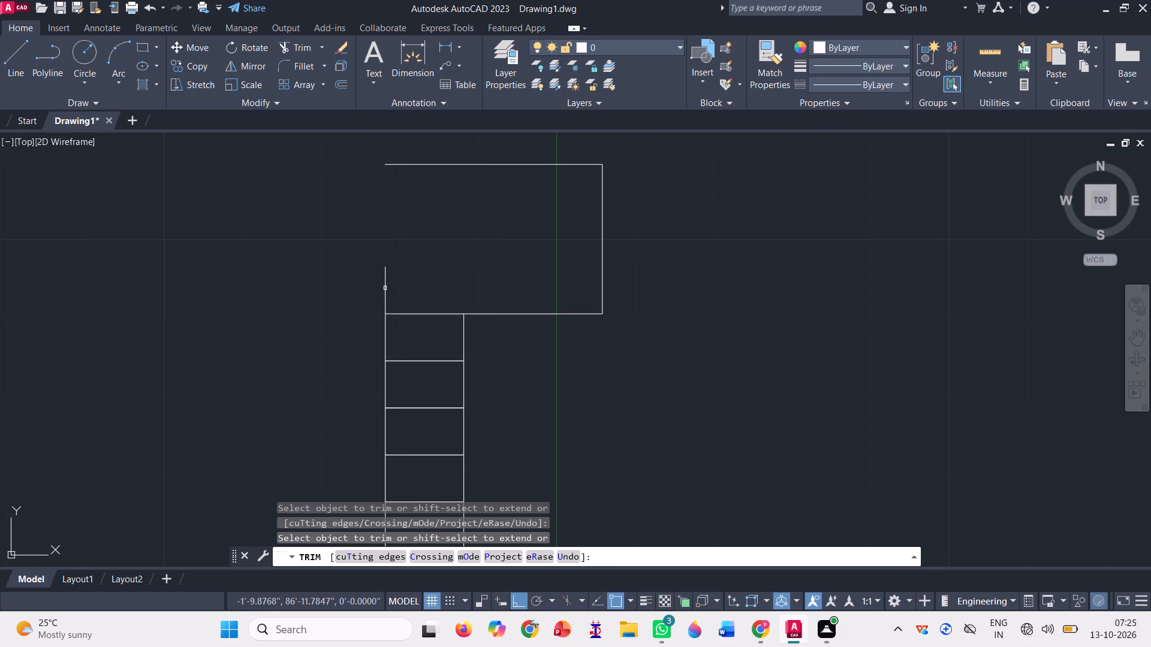
left_click(385, 288)
key("Escape")
Draw a vertical line about 1'-7" long from the outline's upper-left corner to the stack's upper-left corner, closing the west side.
left_click(12, 61)
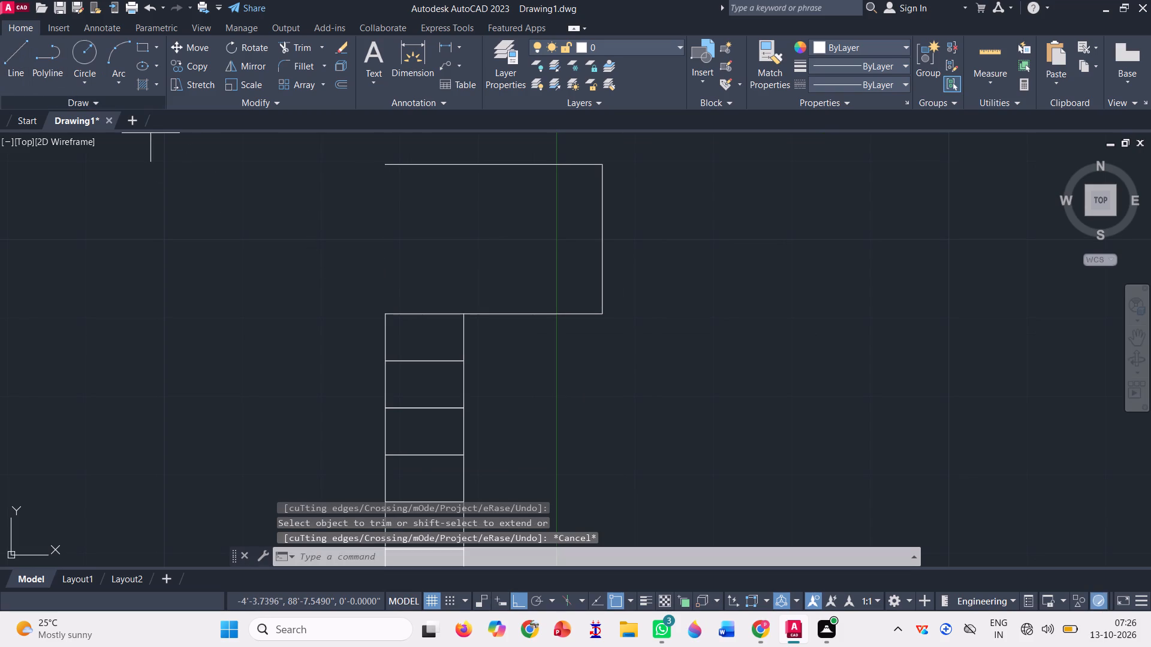
left_click(384, 164)
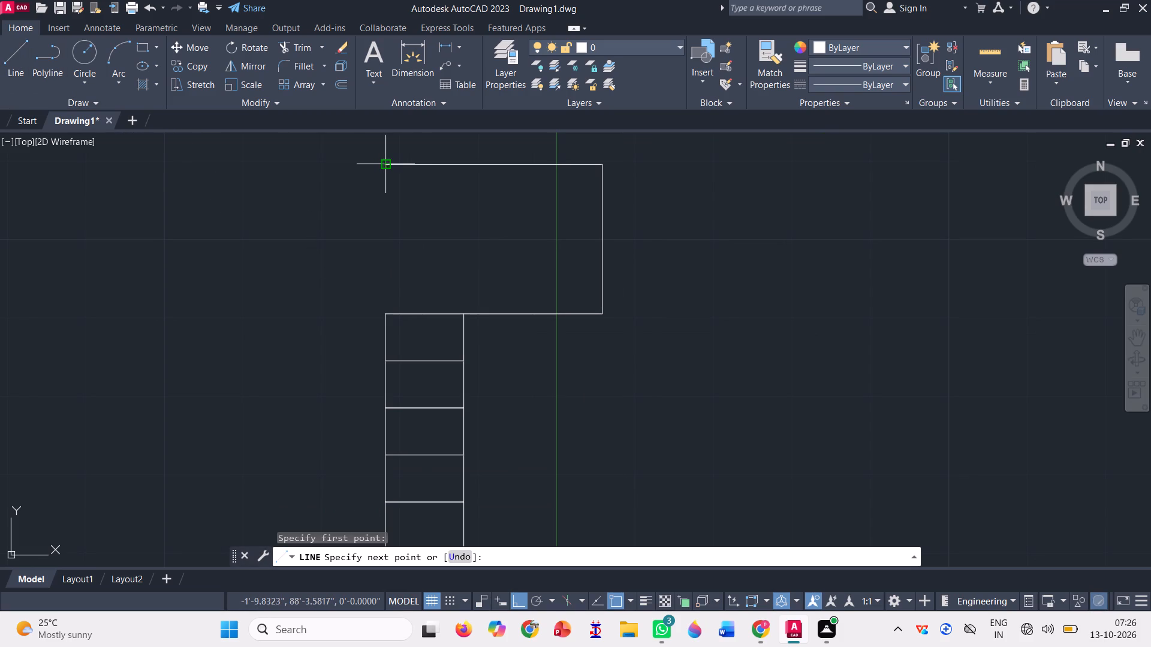
left_click(383, 311)
key("space")
Copy the whole stack of rectangles by its upper-right corner to the lower-right corner of the landing outline.
scroll(324, 318, "down", 2)
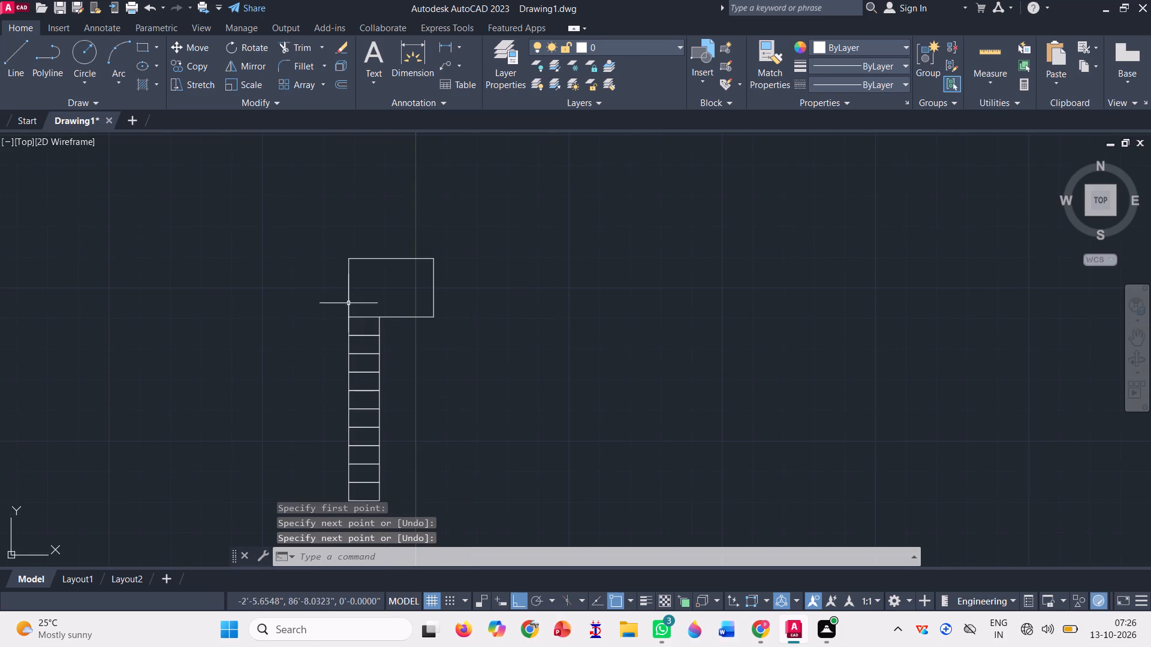
scroll(352, 298, "down", 1)
left_click(204, 67)
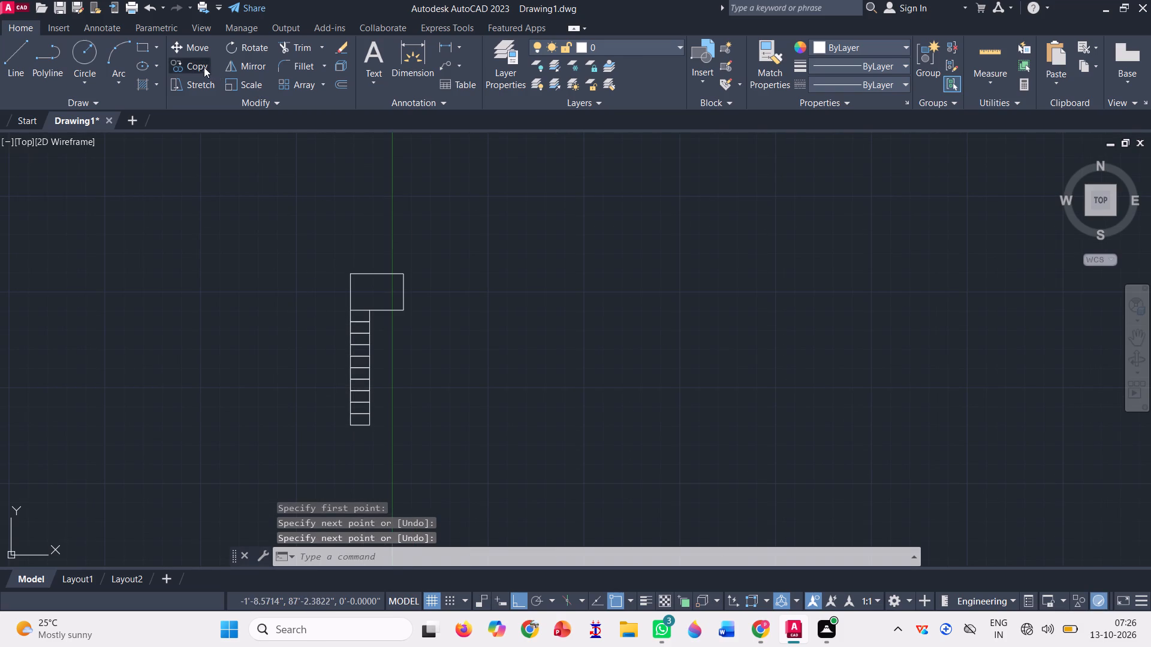
scroll(367, 436, "up", 1)
left_click(417, 431)
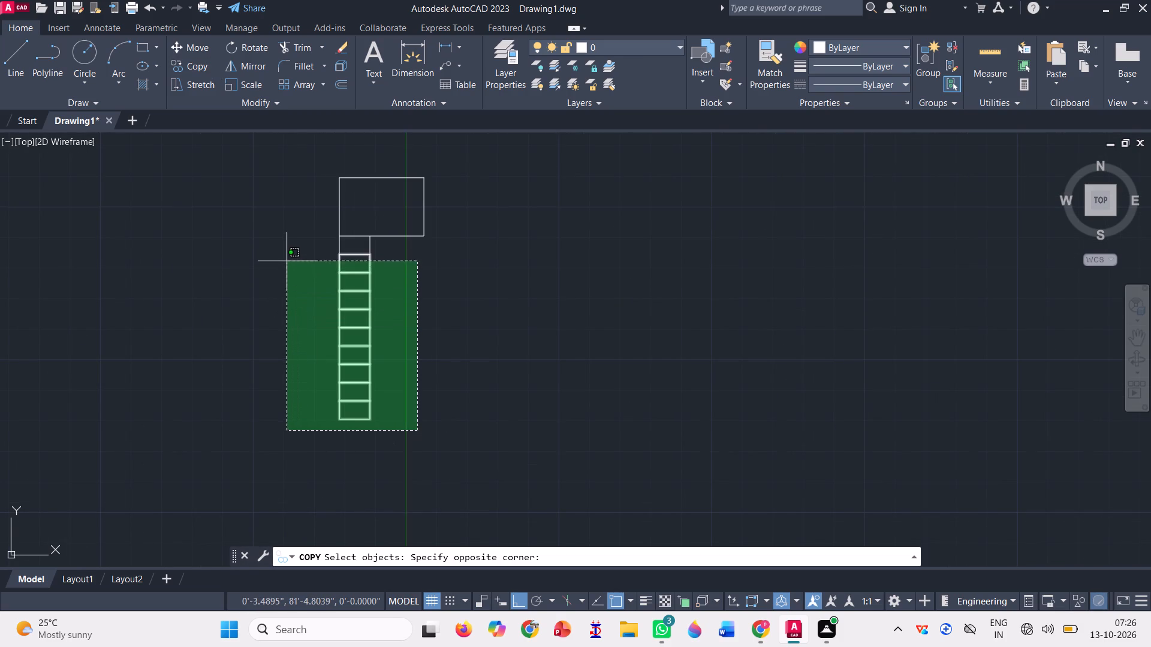
left_click(289, 251)
key("space")
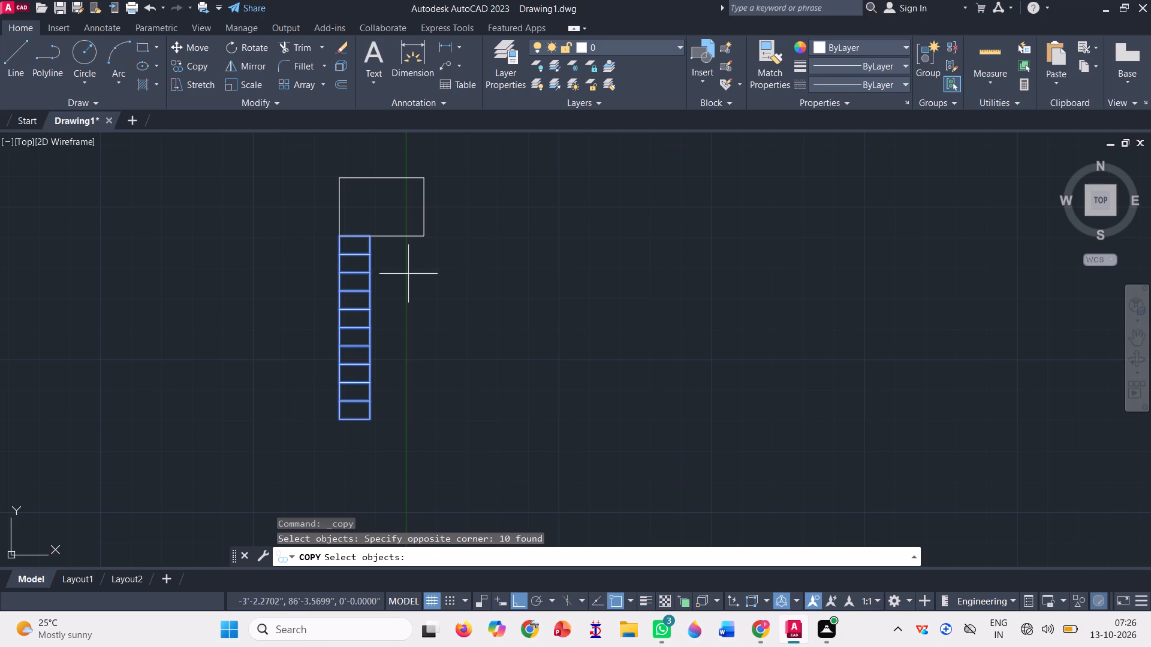
scroll(376, 240, "up", 3)
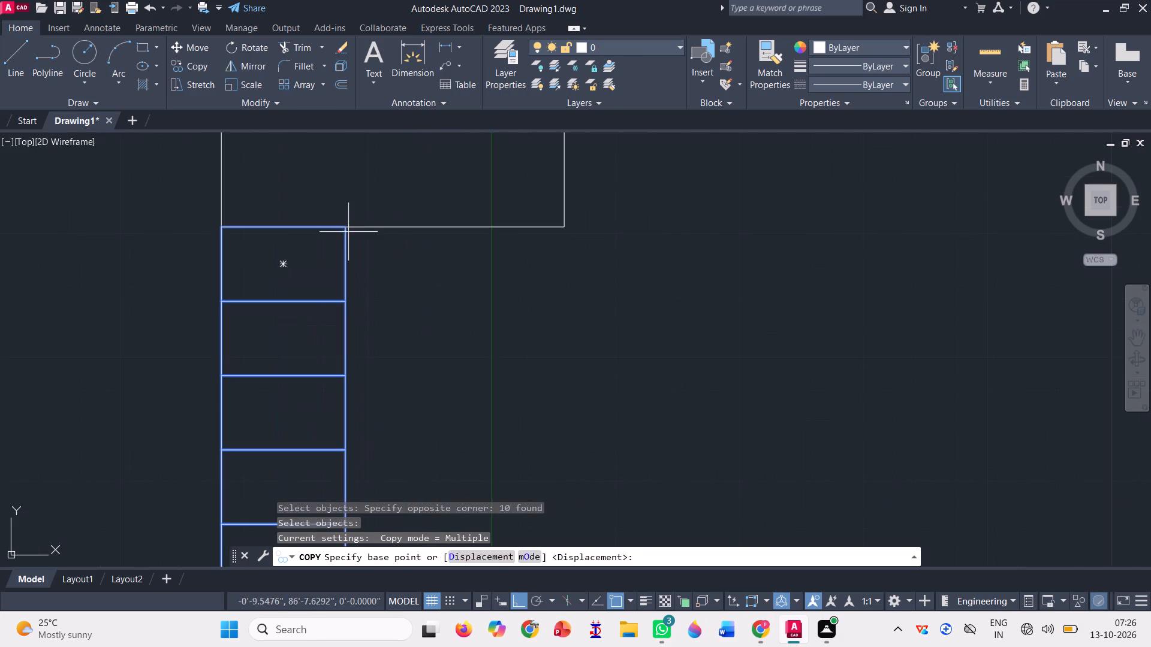
left_click(342, 226)
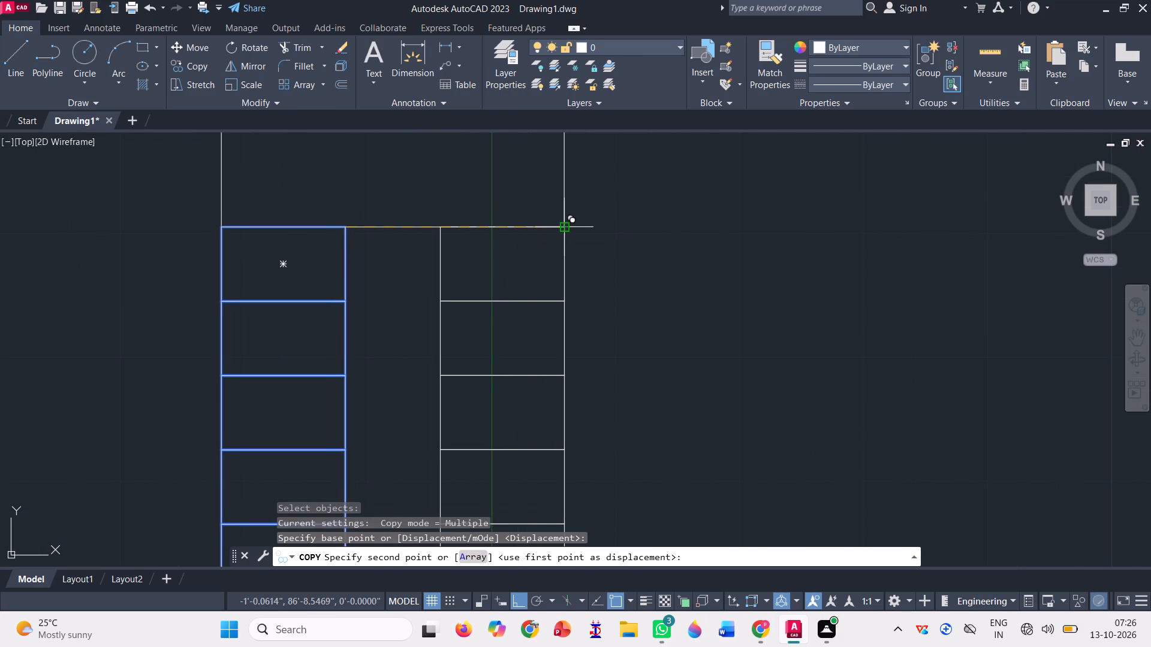
left_click(566, 223)
scroll(397, 263, "down", 4)
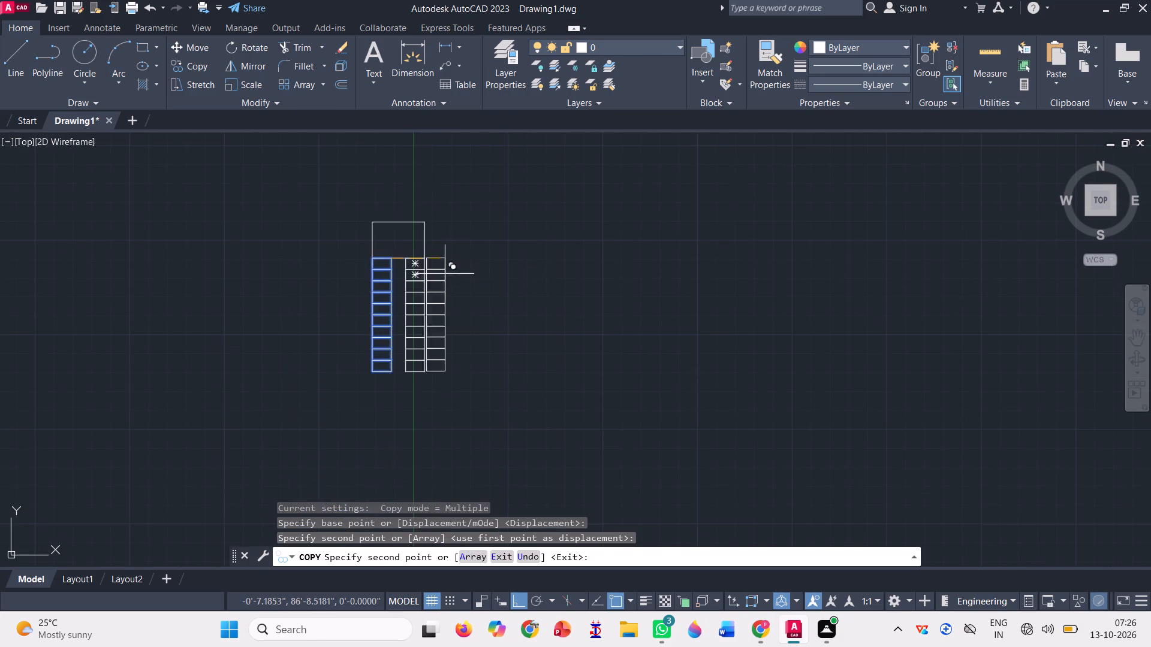
key("Escape")
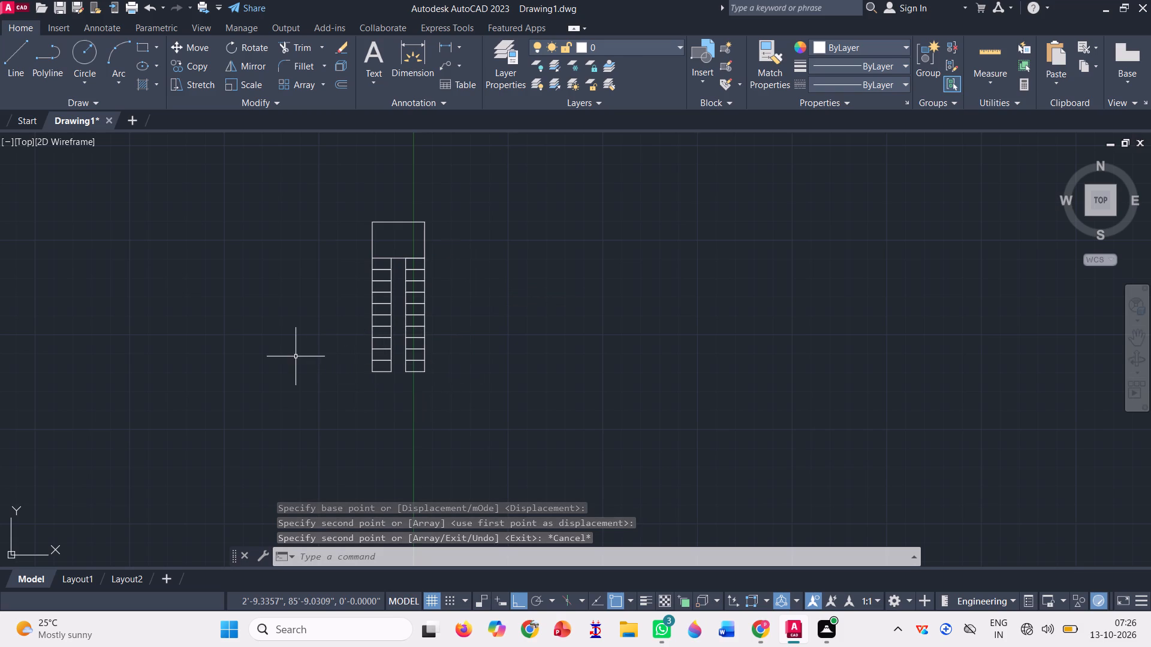
Draw a closed, nearly square line outline about 2'-8" wide and 2'-9" high, just east of the stair's landing.
scroll(288, 348, "down", 2)
scroll(351, 359, "down", 1)
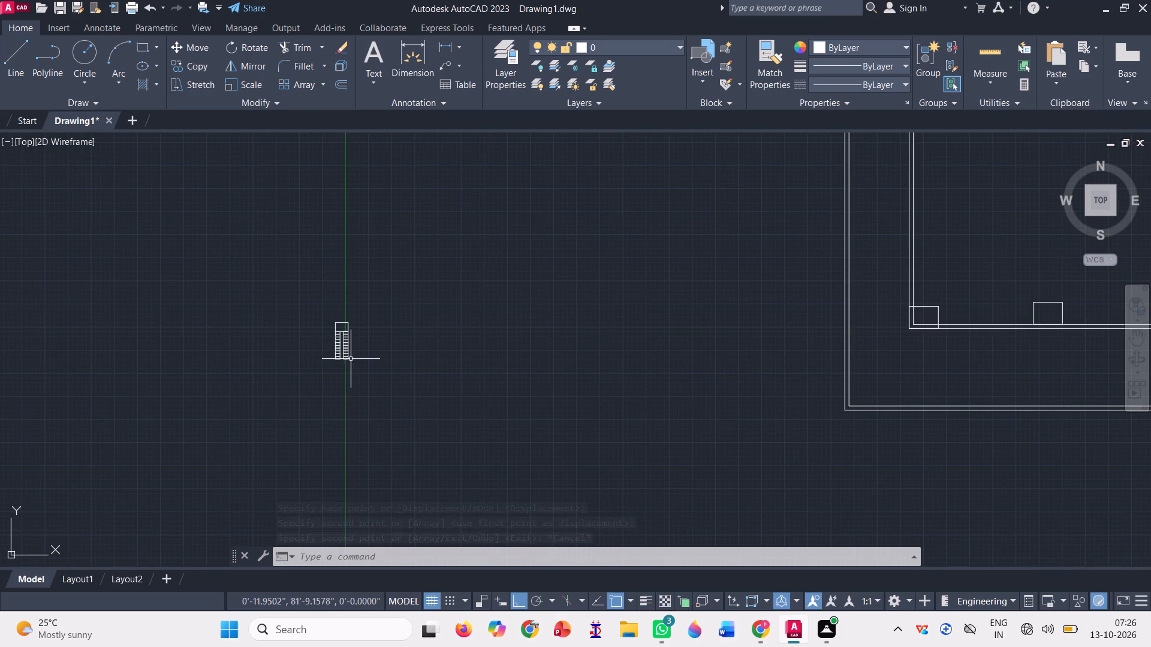
scroll(351, 359, "down", 1)
scroll(399, 407, "down", 1)
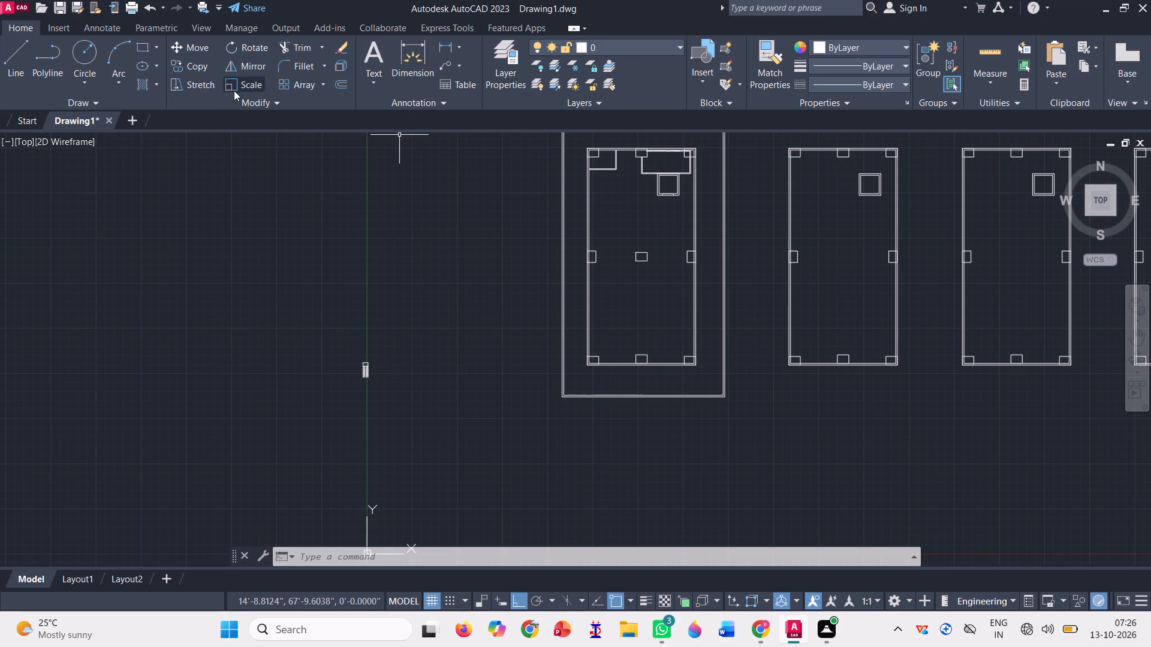
left_click(8, 50)
scroll(360, 380, "up", 2)
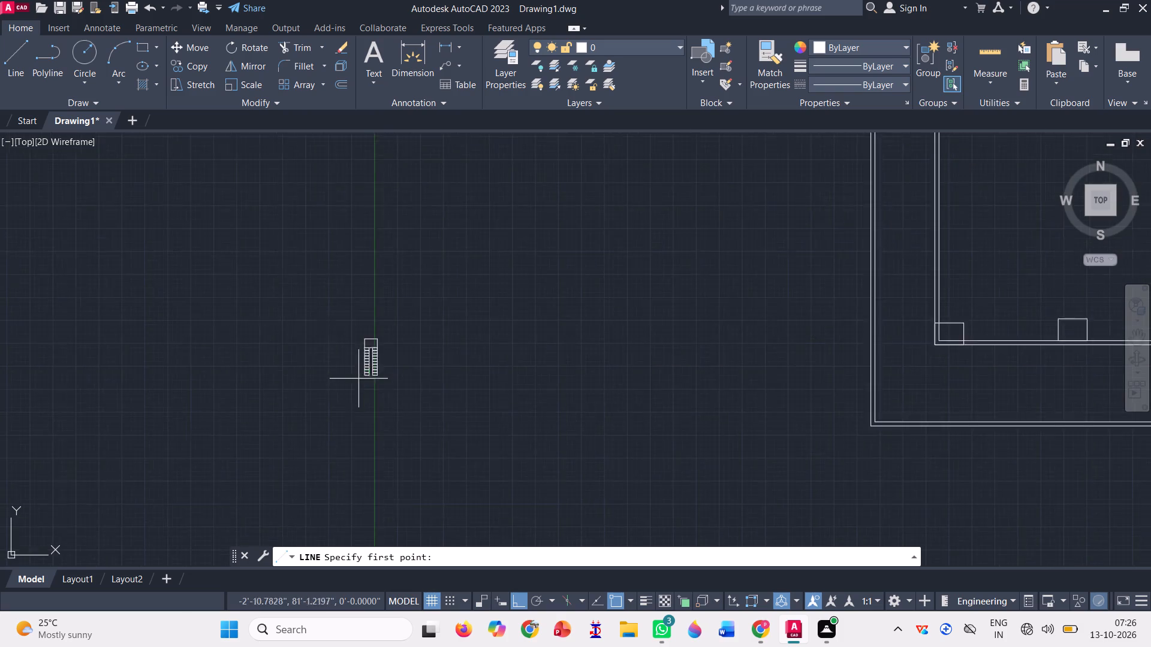
scroll(358, 379, "up", 1)
scroll(418, 346, "up", 3)
left_click(332, 223)
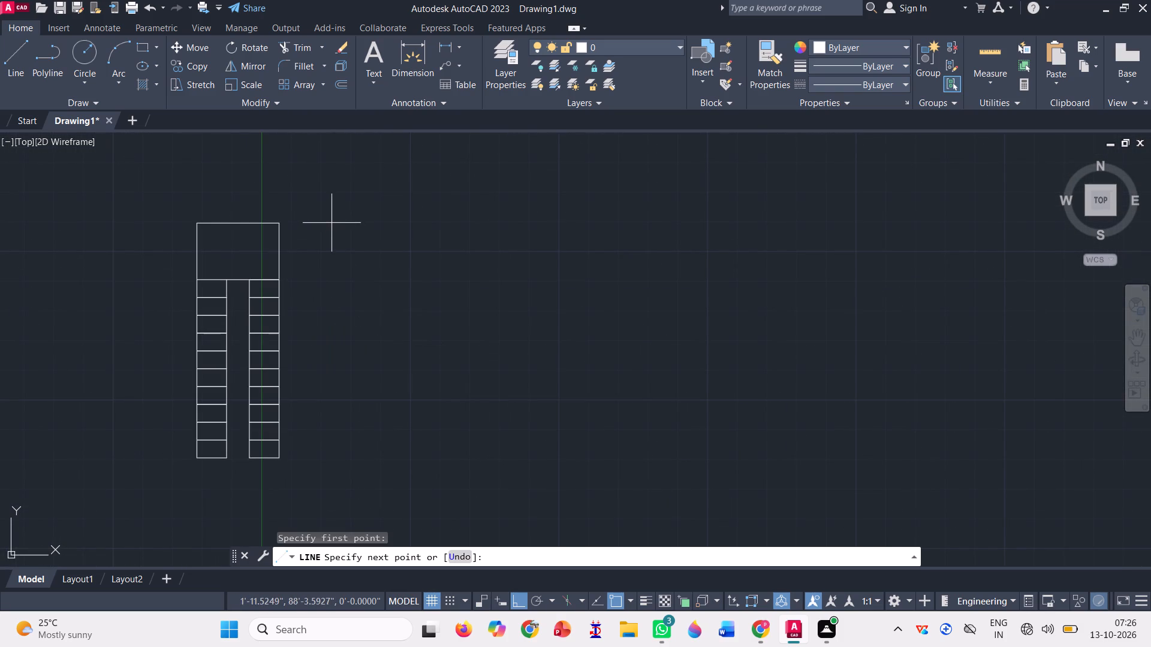
left_click(333, 318)
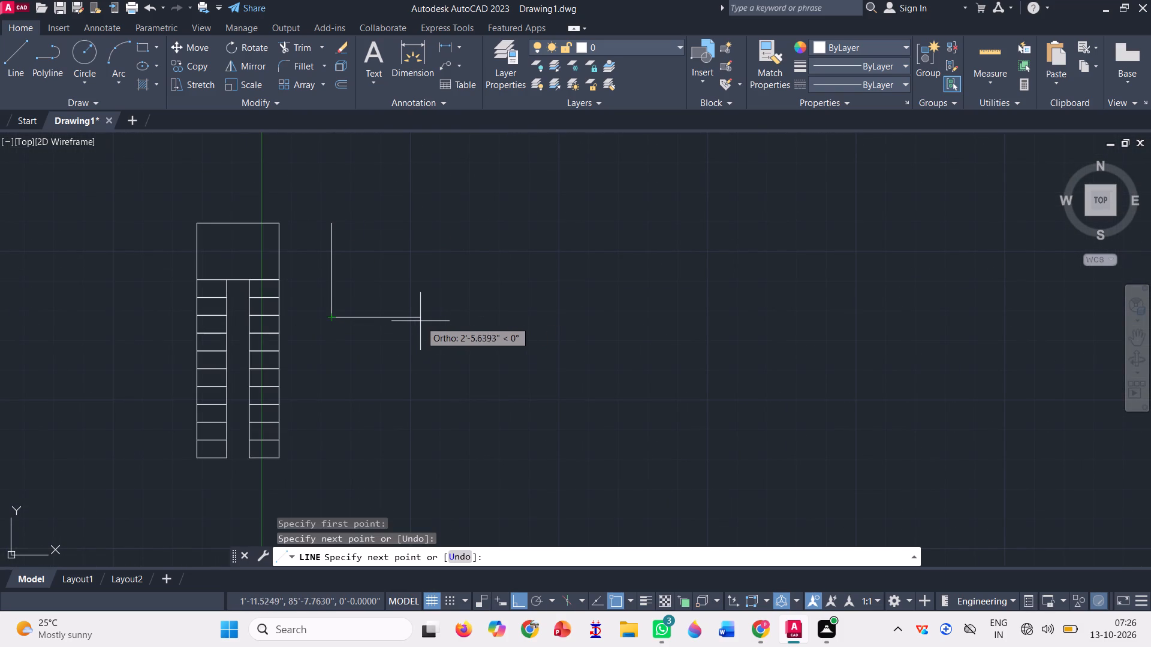
left_click(427, 316)
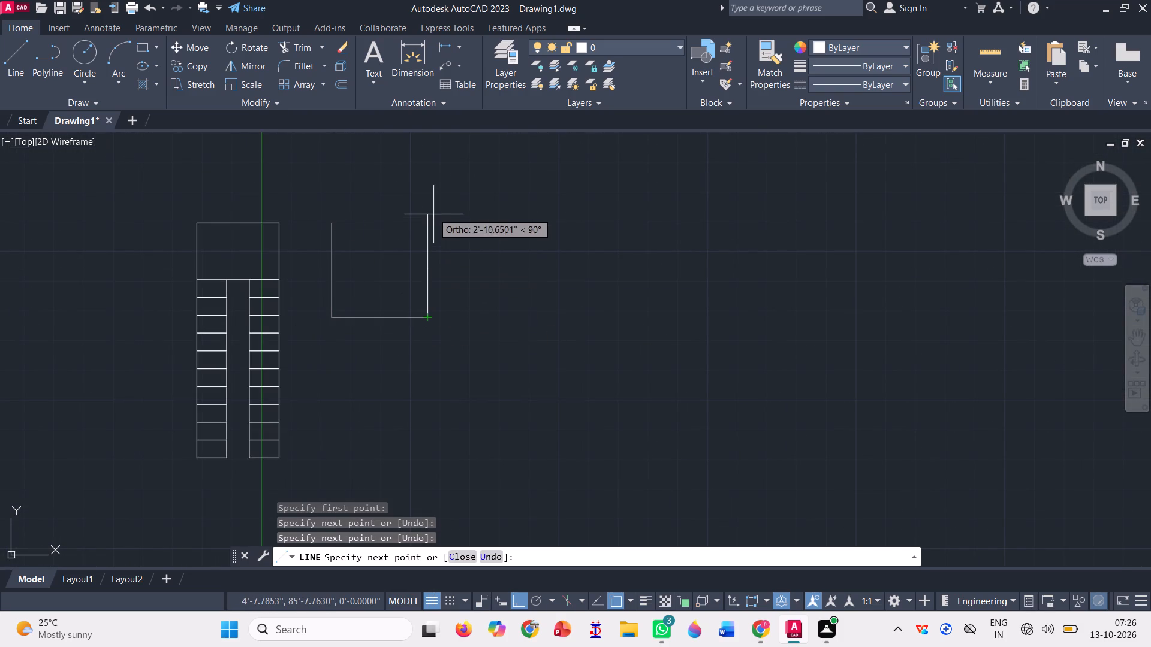
left_click(429, 220)
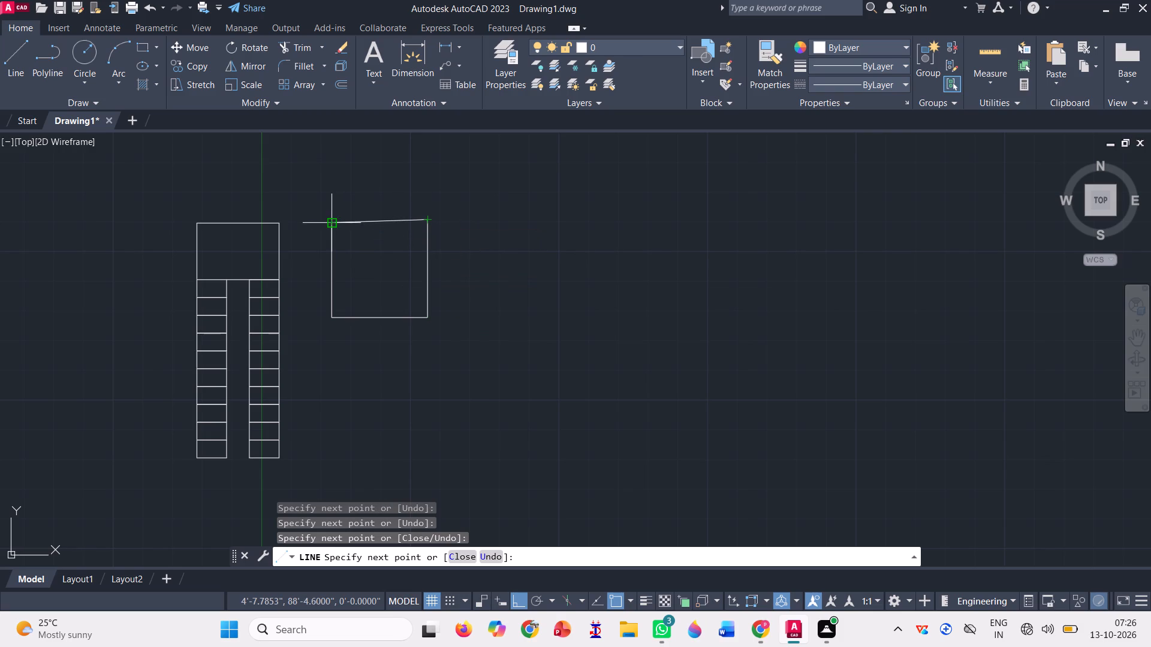
scroll(332, 217, "up", 3)
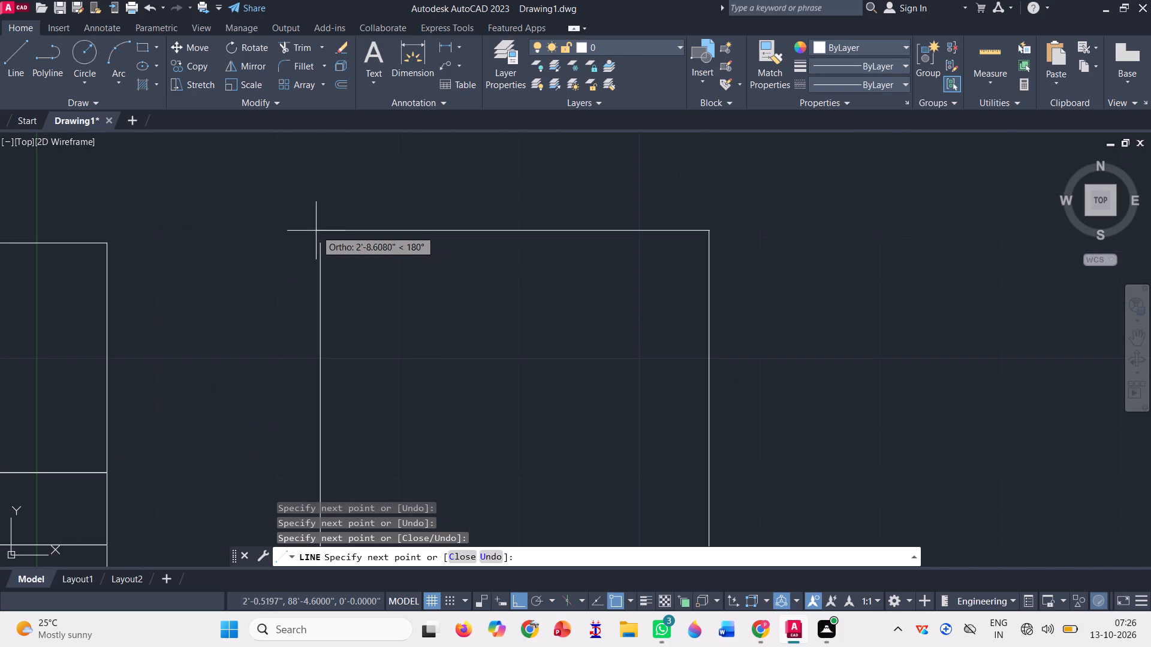
left_click(320, 228)
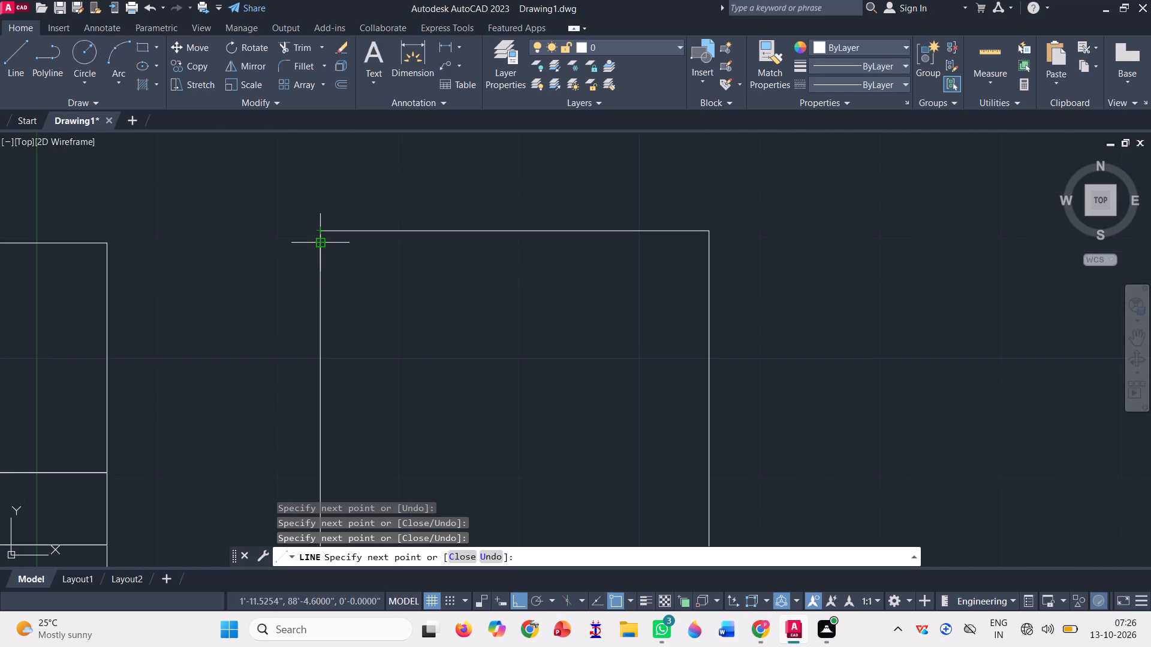
left_click(322, 246)
key("space")
scroll(391, 235, "down", 2)
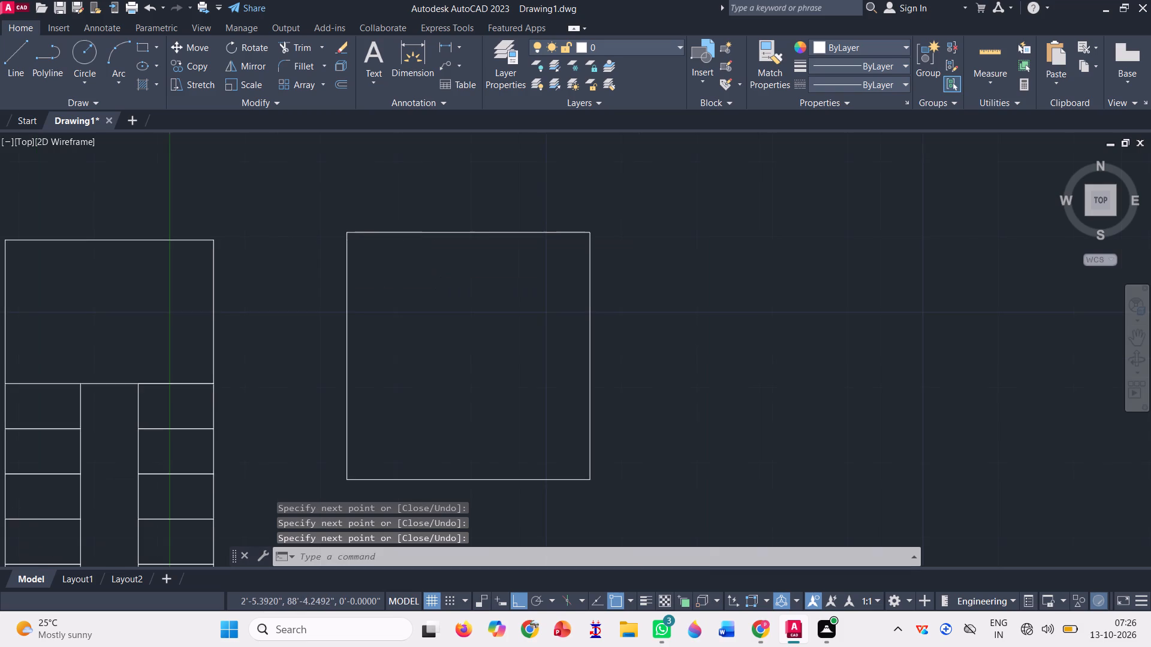
Join the lines of the new near-square outline into a single polyline.
left_click(543, 419)
left_click(333, 191)
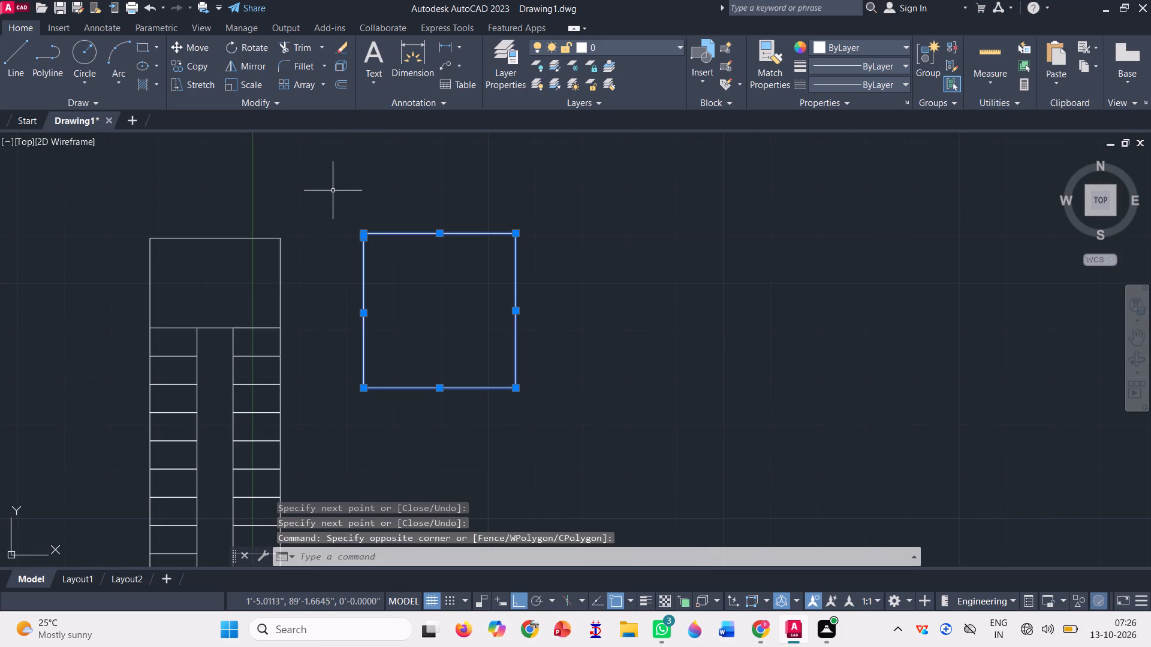
key("j")
key("Return")
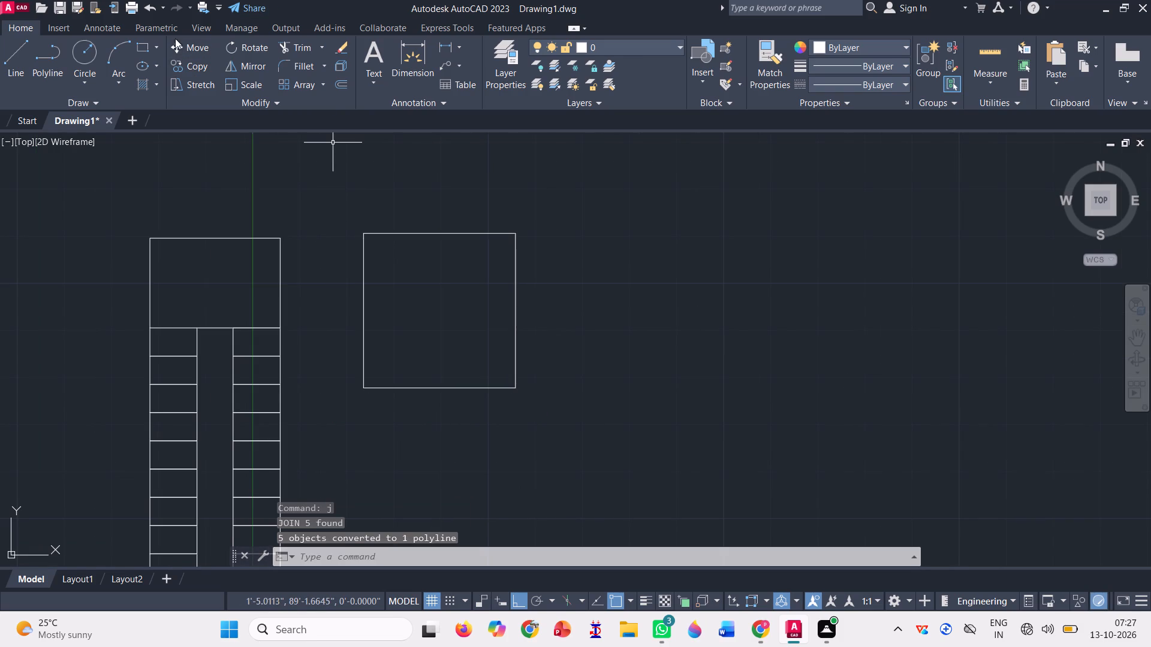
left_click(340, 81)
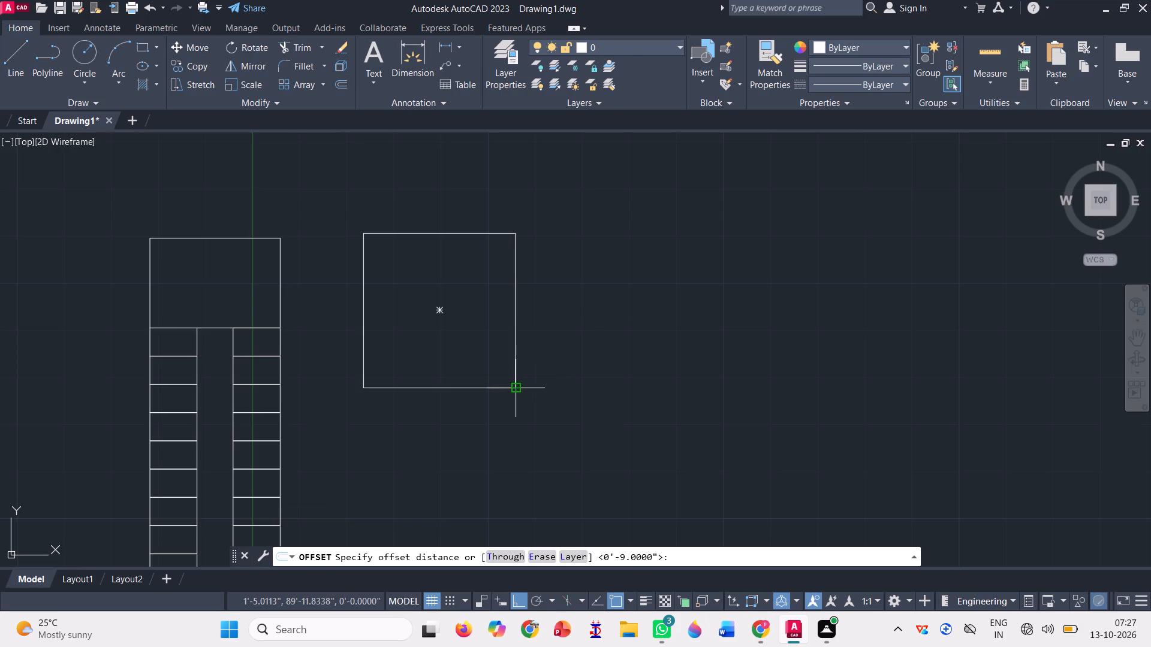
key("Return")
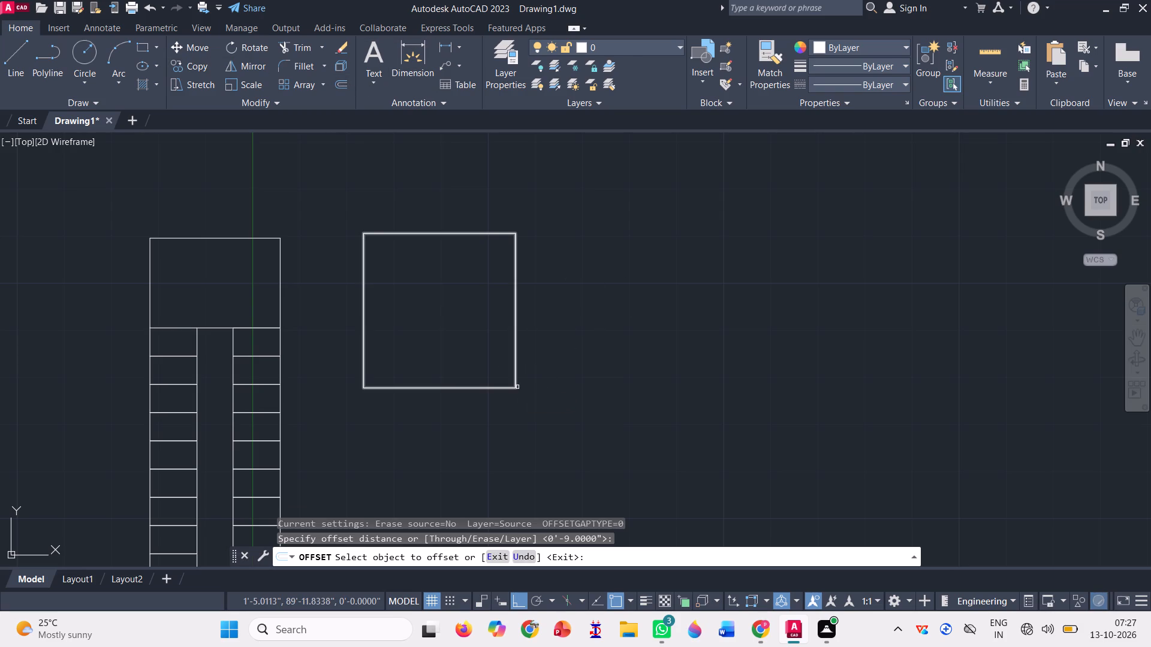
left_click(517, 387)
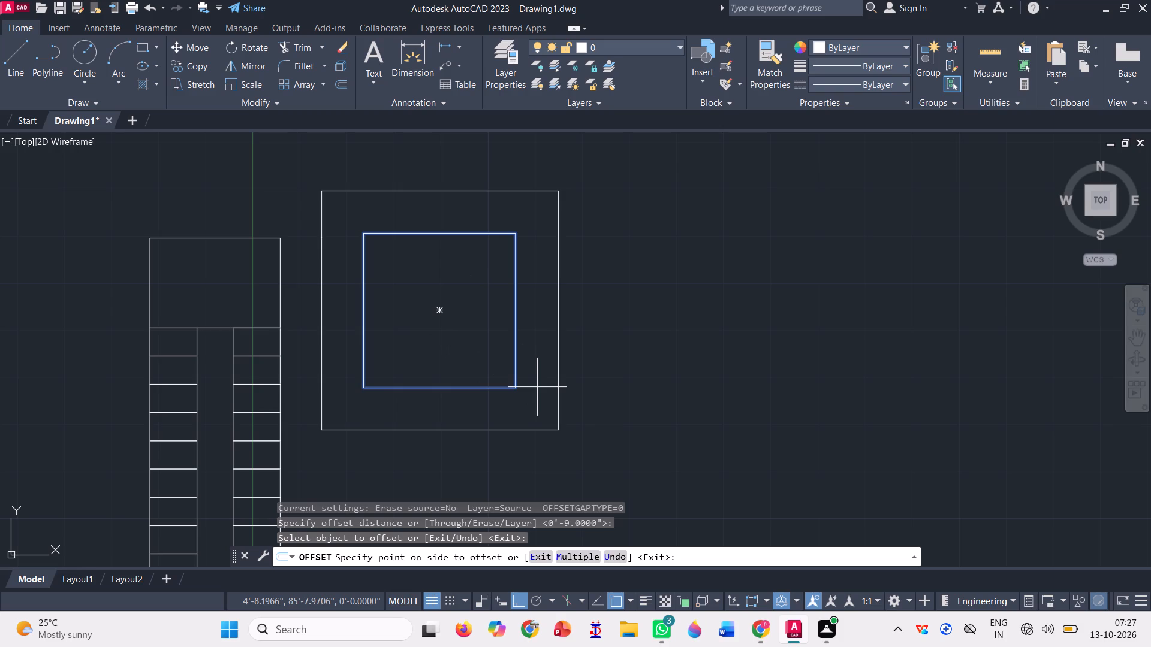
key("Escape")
Offset the near-square polyline east of the stair inward by 4" to form its inner wall outline.
left_click(345, 81)
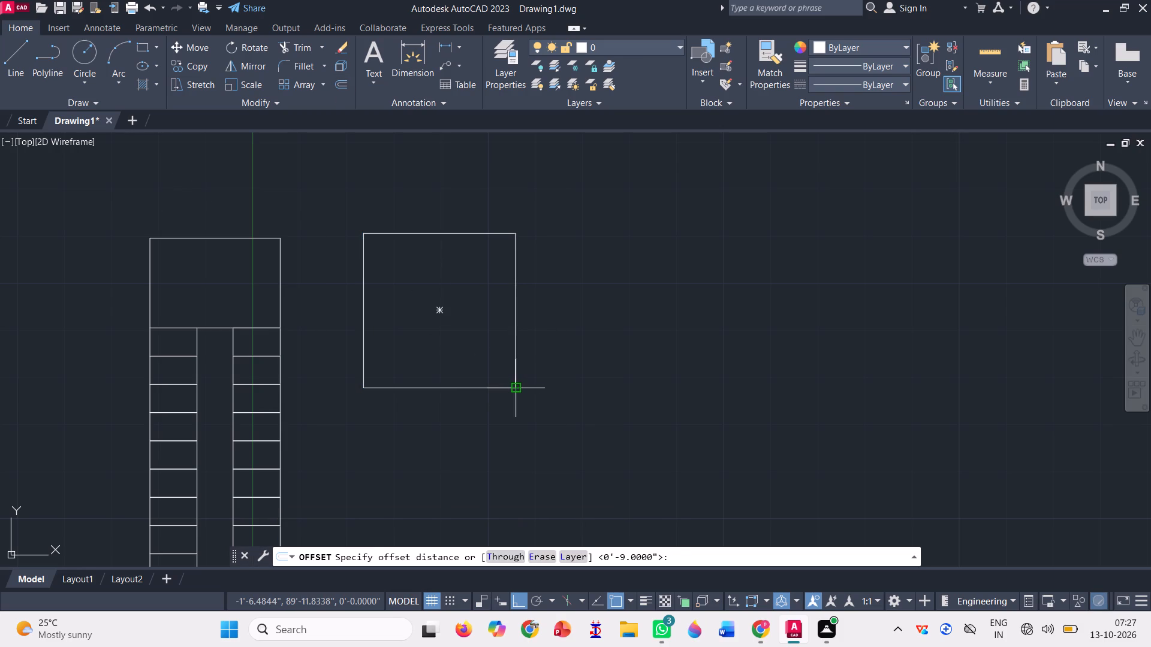
type("0'4\"")
key("Return")
left_click(512, 388)
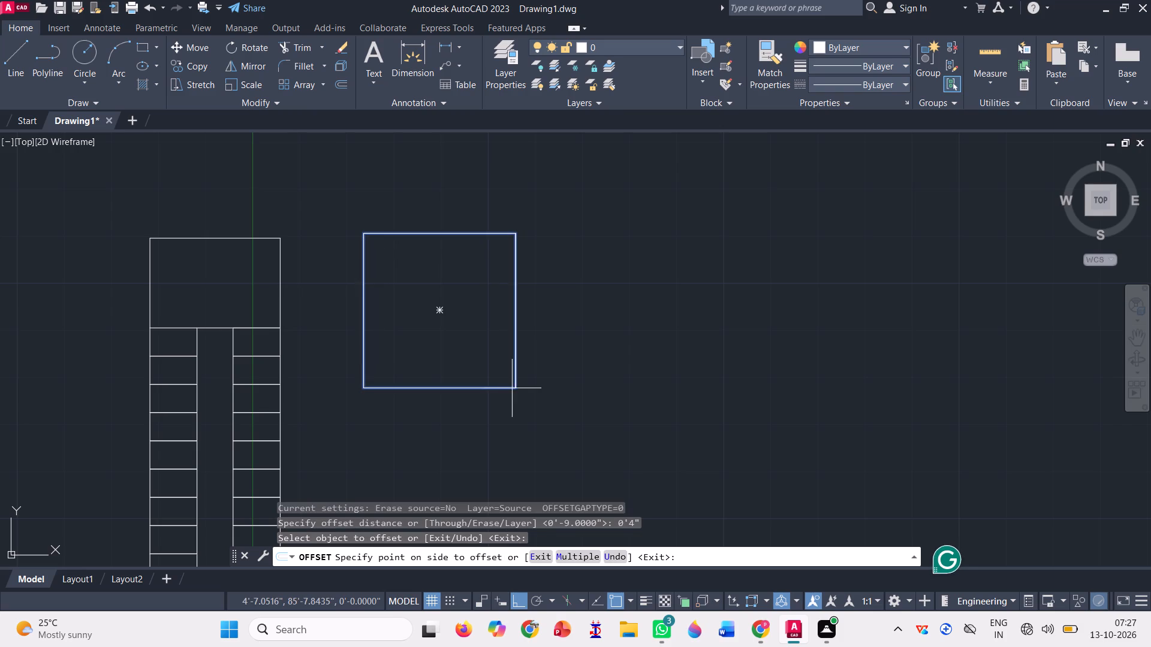
left_click(501, 347)
scroll(468, 252, "down", 3)
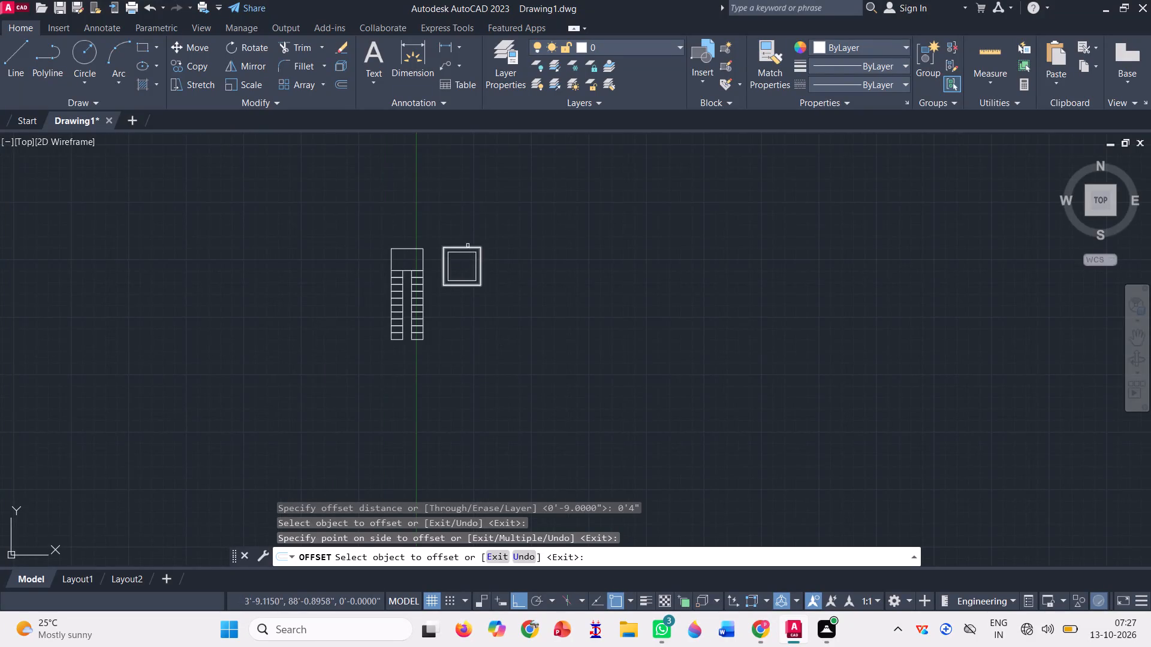
scroll(468, 246, "up", 2)
scroll(341, 332, "down", 1)
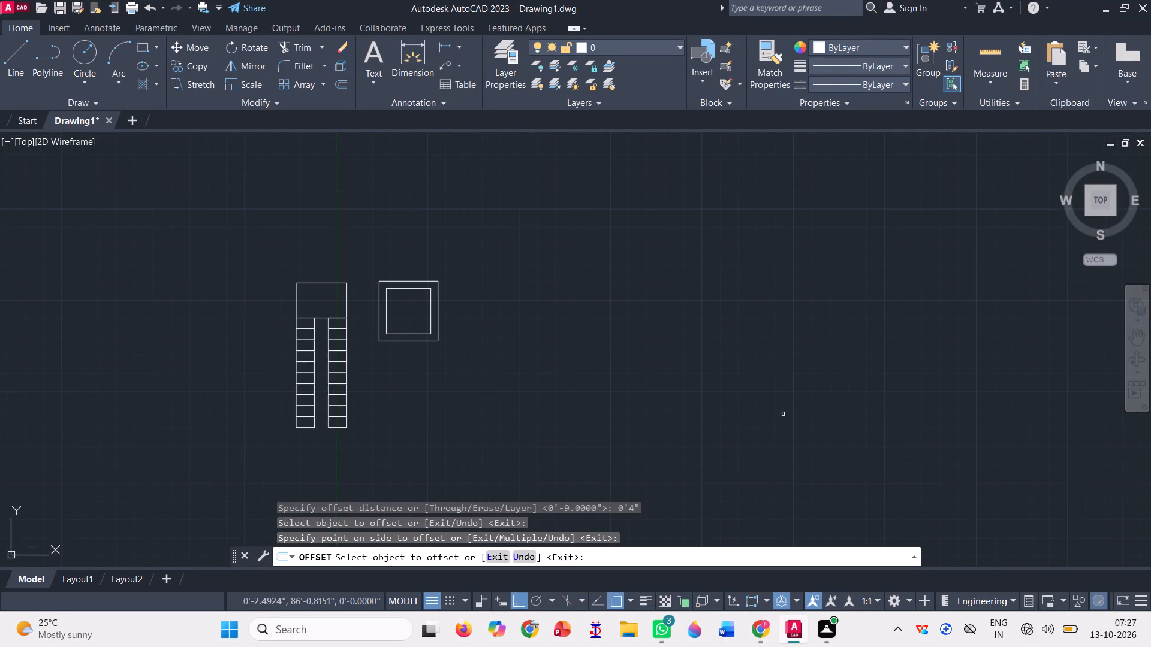
key("Escape")
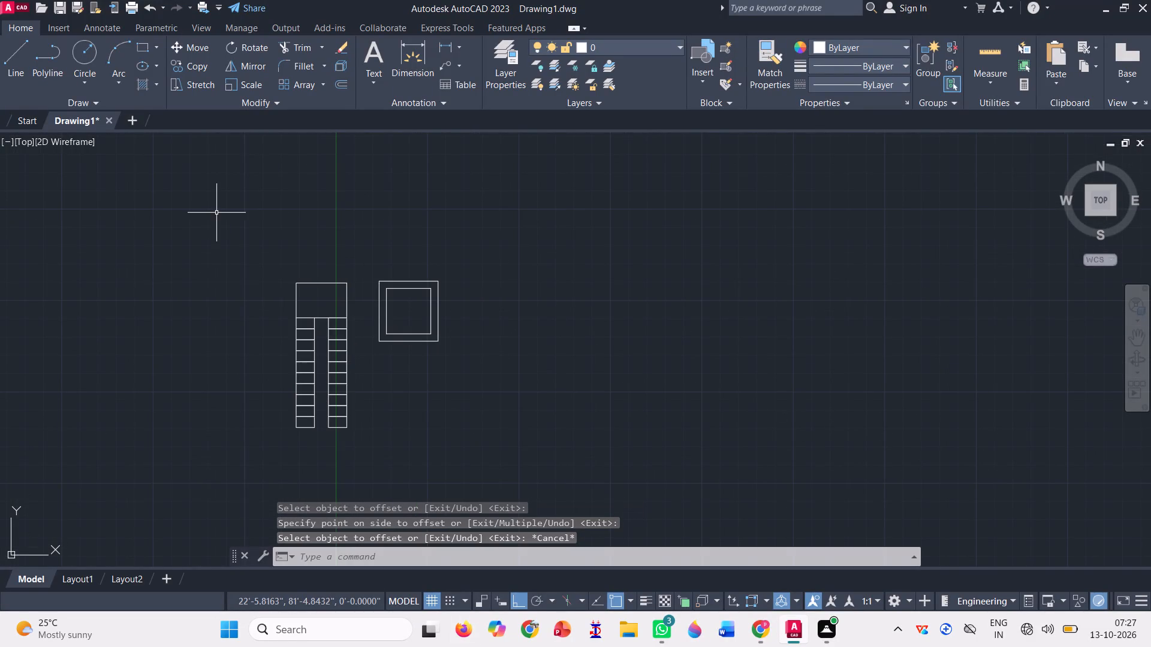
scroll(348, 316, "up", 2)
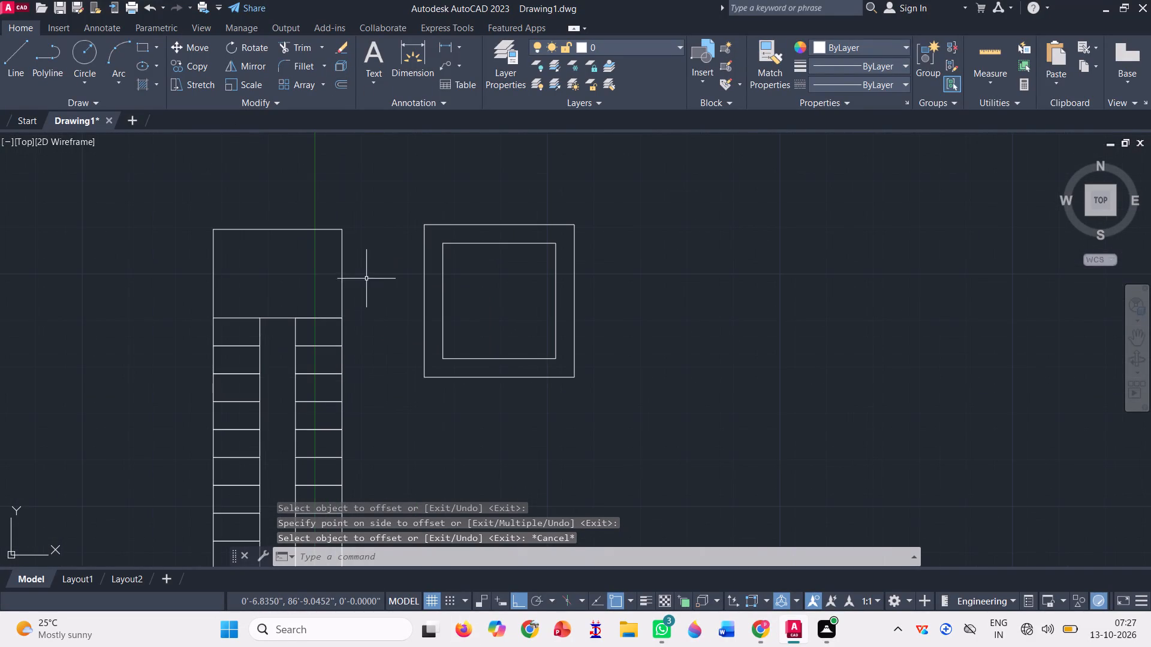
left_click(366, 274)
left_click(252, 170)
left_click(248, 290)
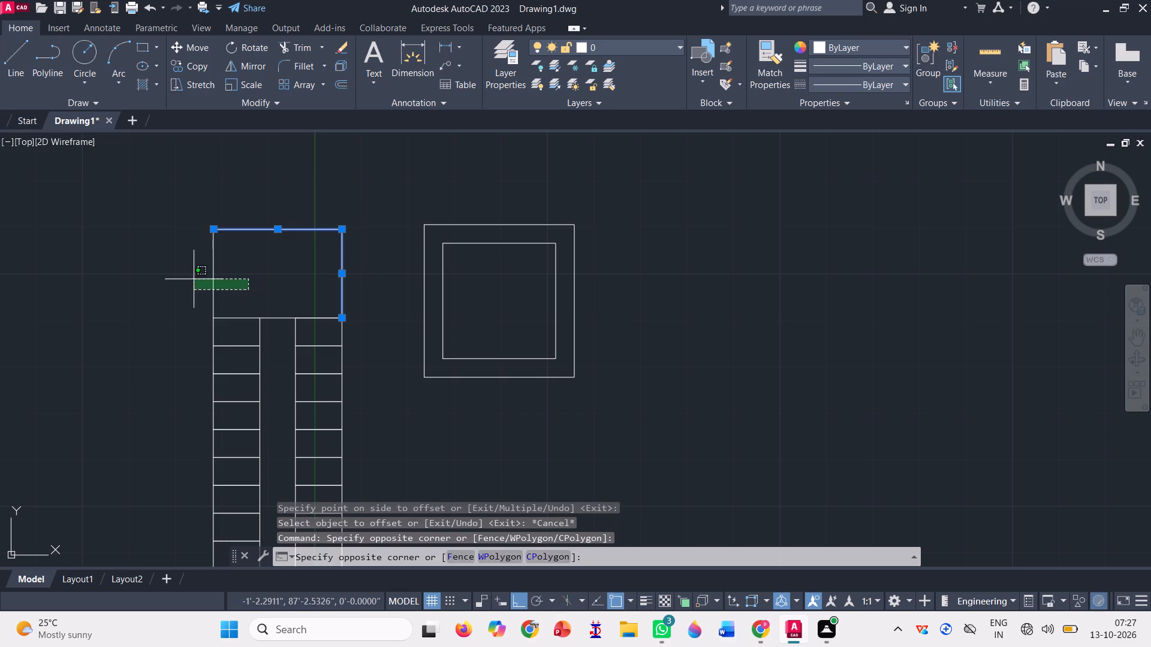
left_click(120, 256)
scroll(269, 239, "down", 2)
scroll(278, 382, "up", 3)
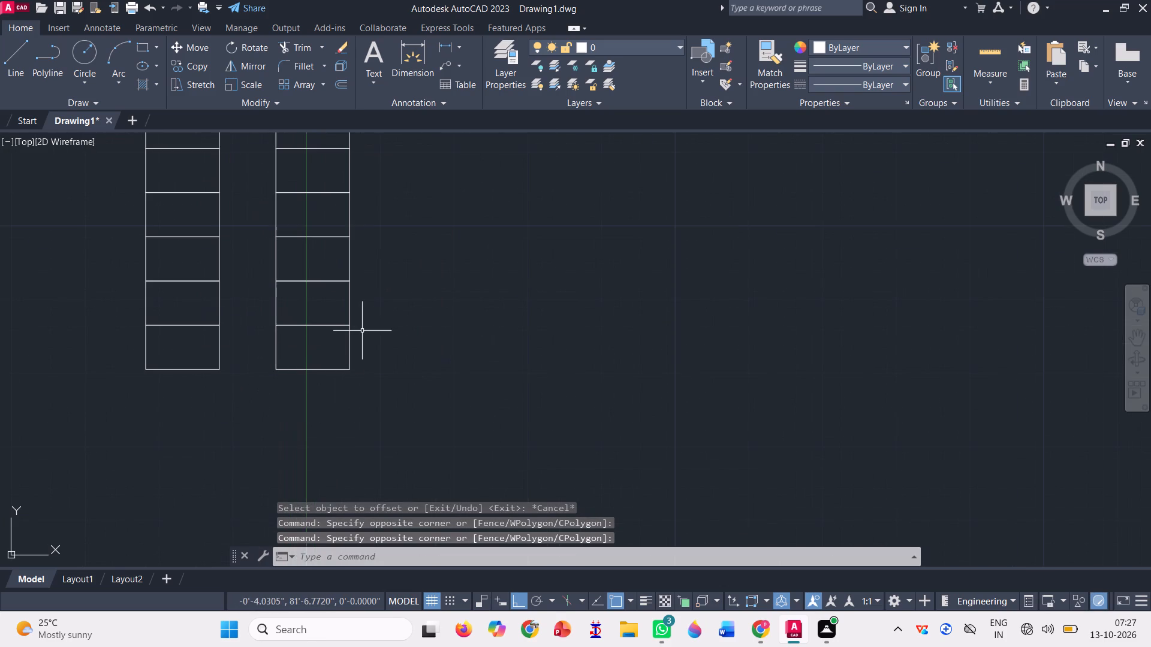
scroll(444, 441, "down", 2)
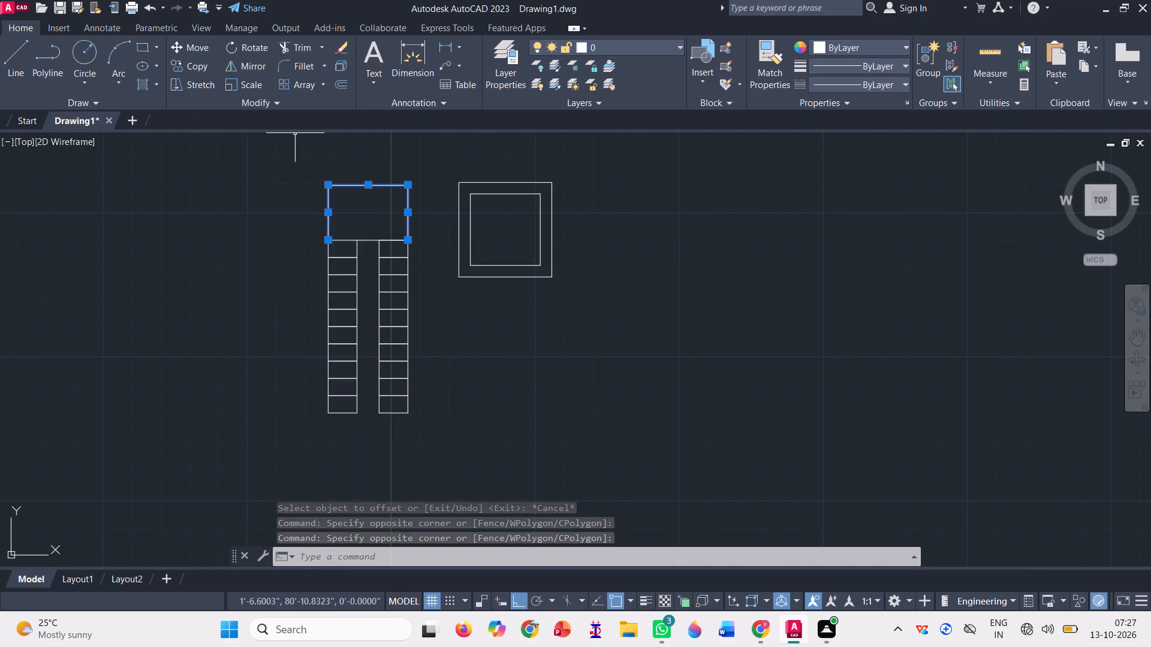
Draw connected lines around the stair from the west flight's lower-left corner, over the landing, to the east flight's lower-right corner.
left_click(13, 59)
scroll(314, 246, "up", 2)
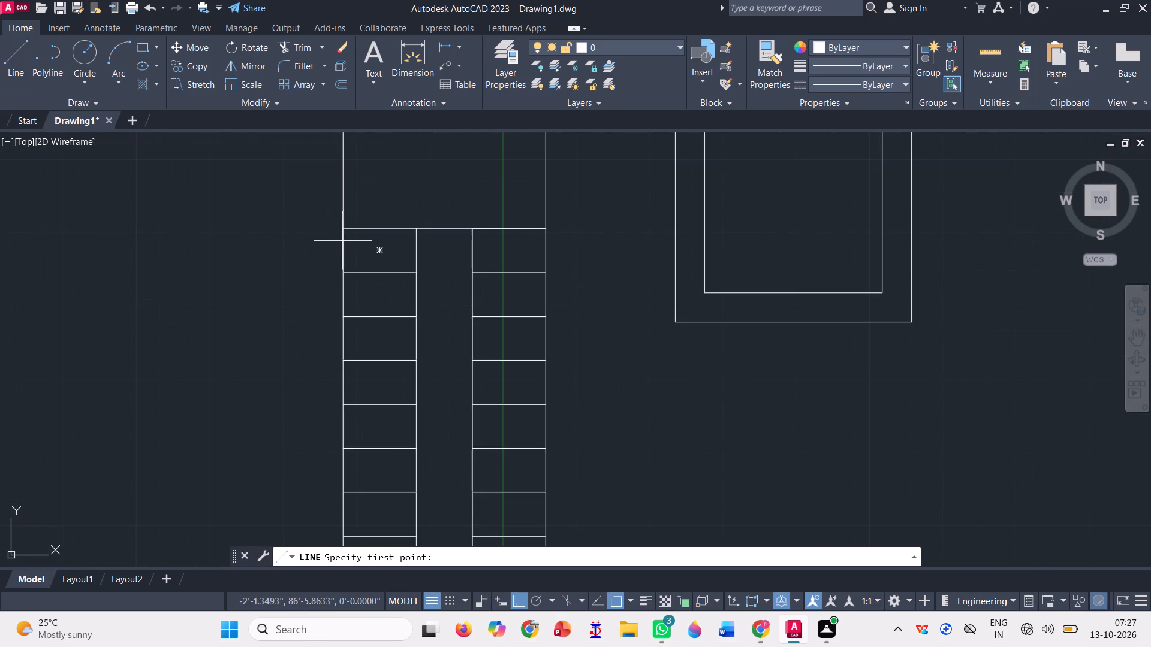
scroll(287, 318, "down", 2)
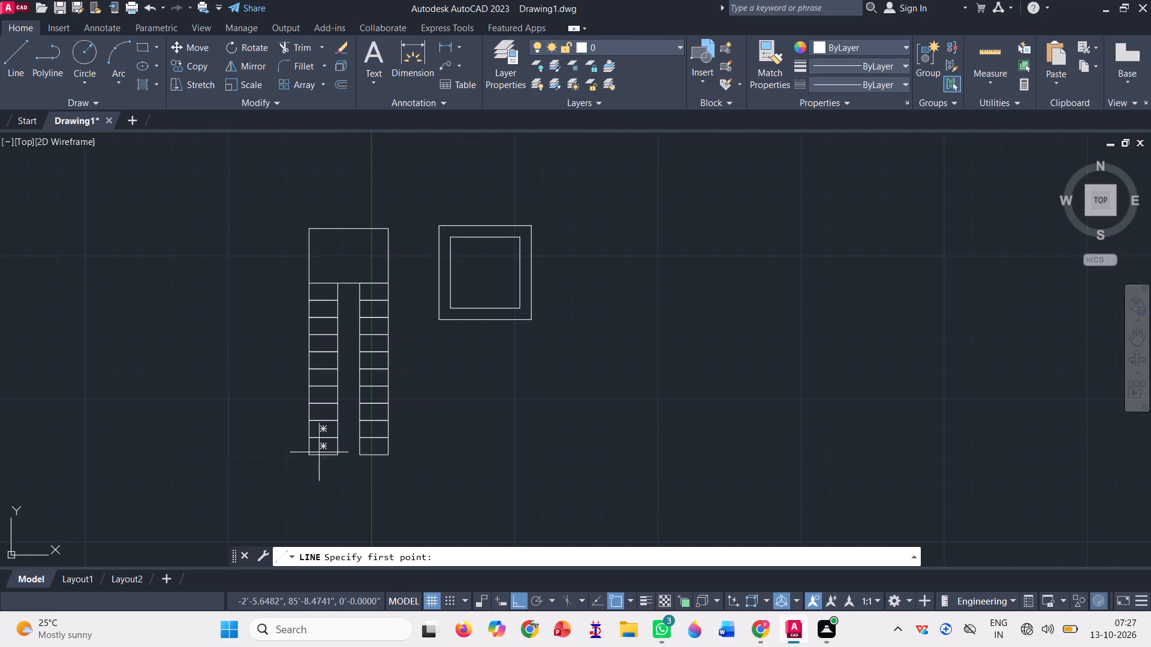
left_click(309, 456)
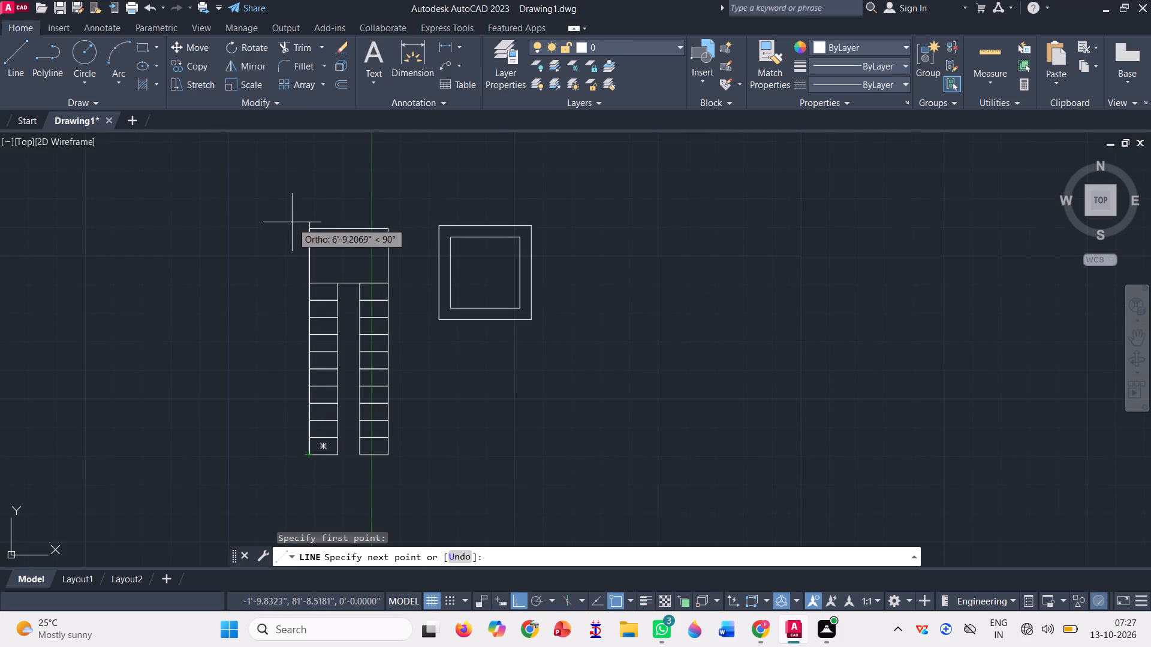
left_click(308, 229)
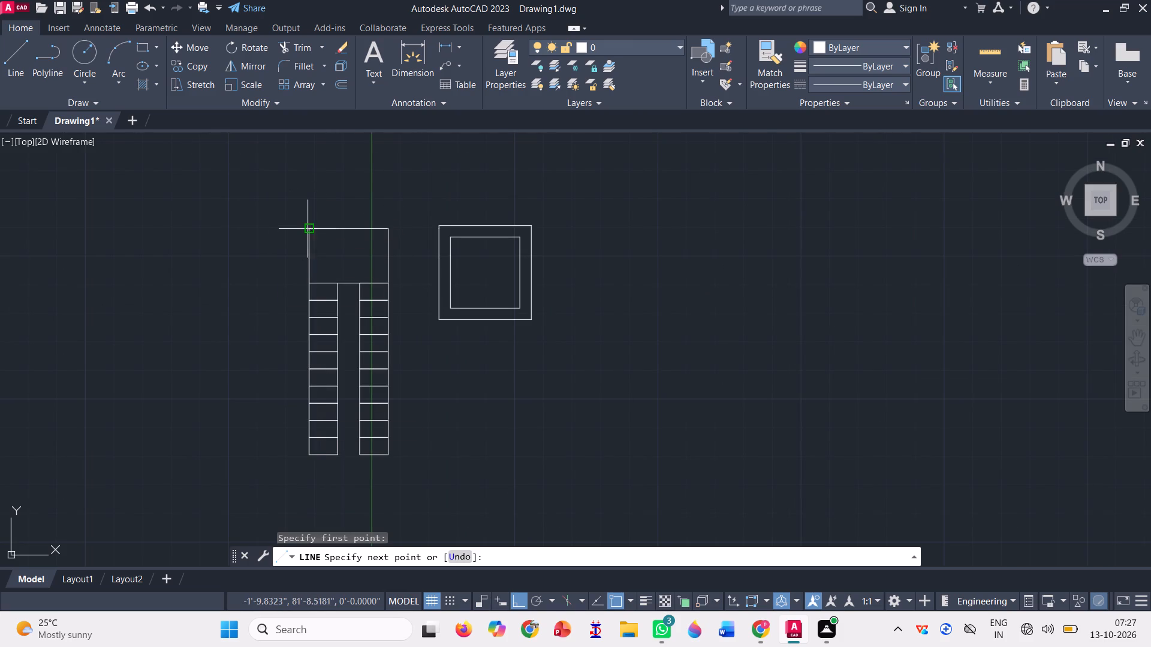
left_click(385, 228)
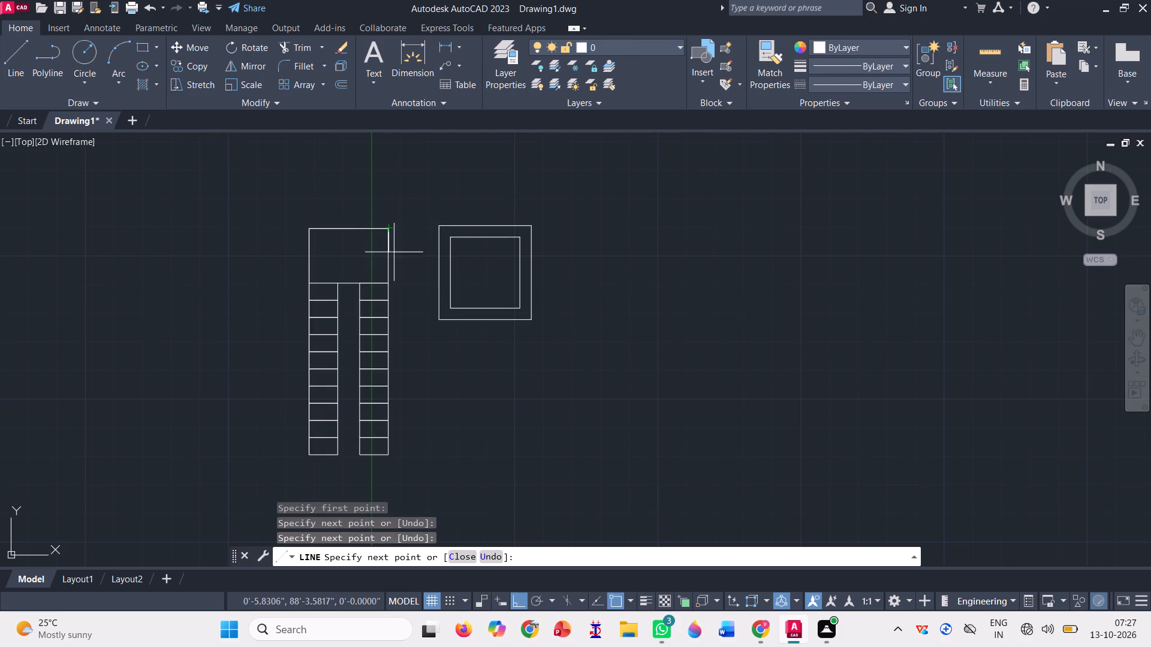
left_click(387, 456)
key("space")
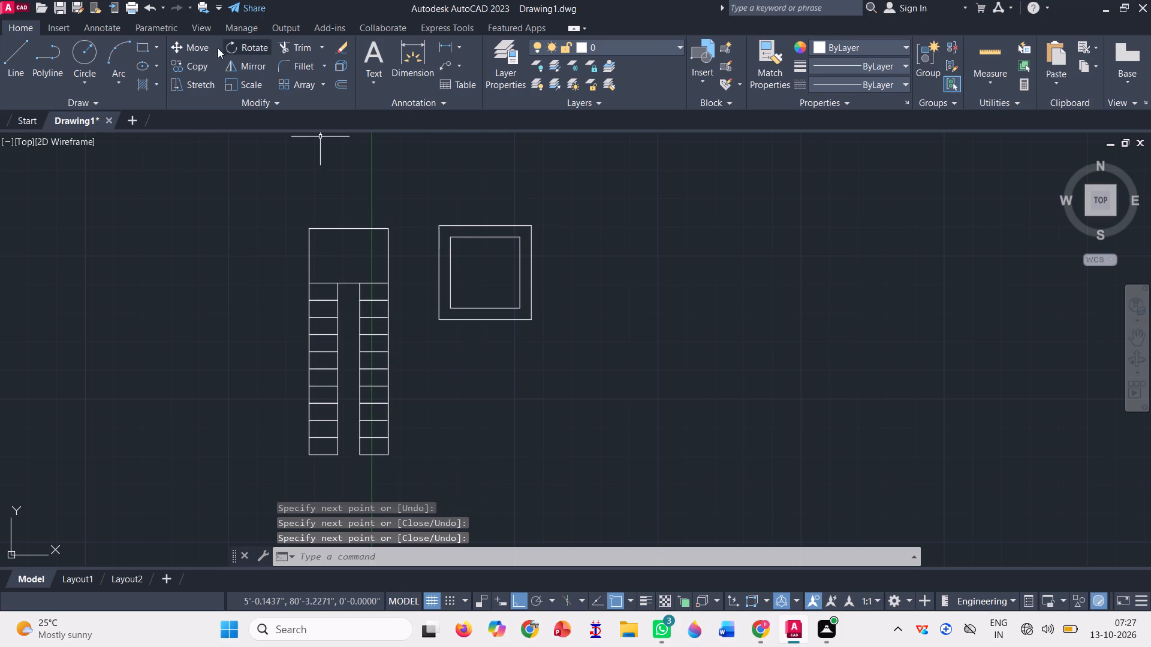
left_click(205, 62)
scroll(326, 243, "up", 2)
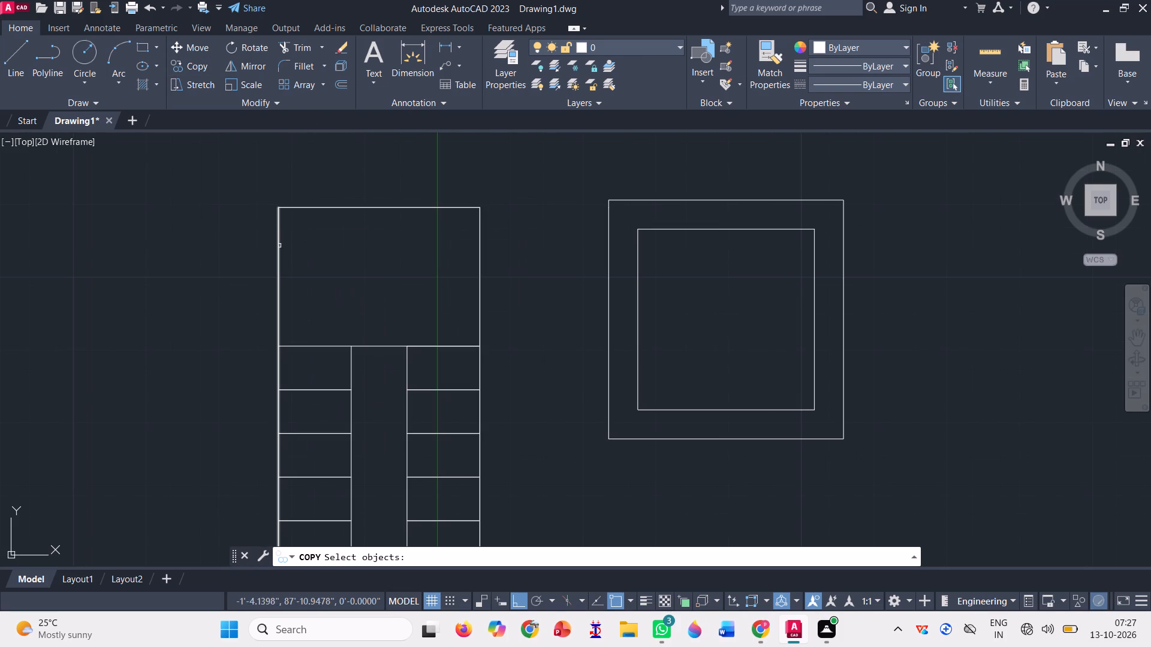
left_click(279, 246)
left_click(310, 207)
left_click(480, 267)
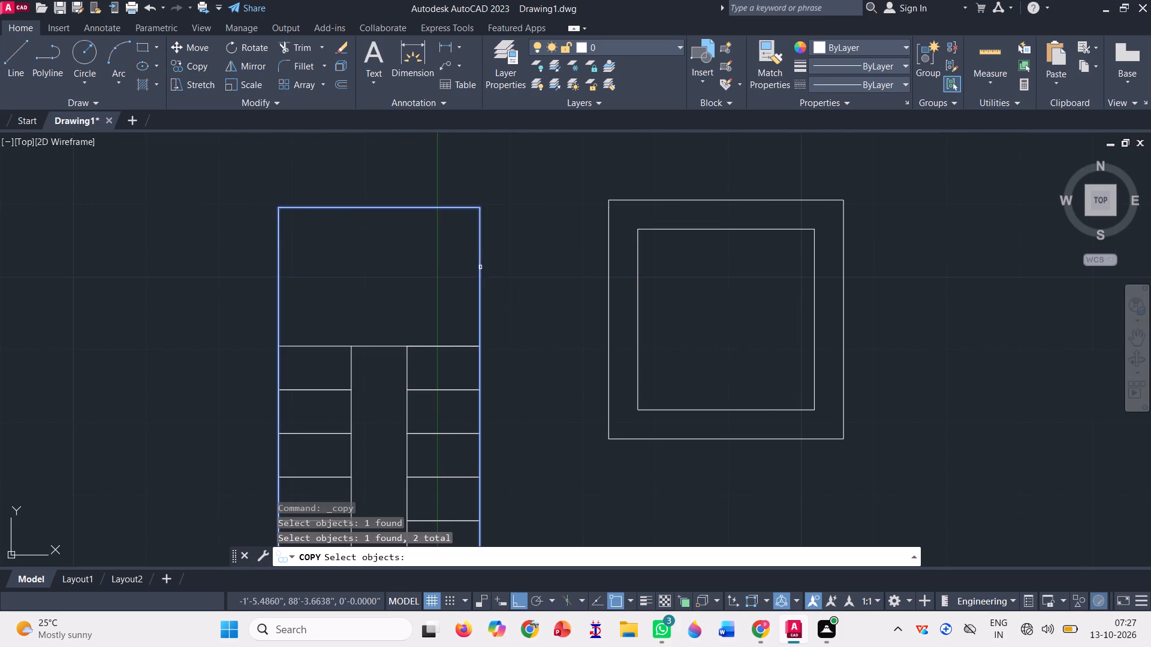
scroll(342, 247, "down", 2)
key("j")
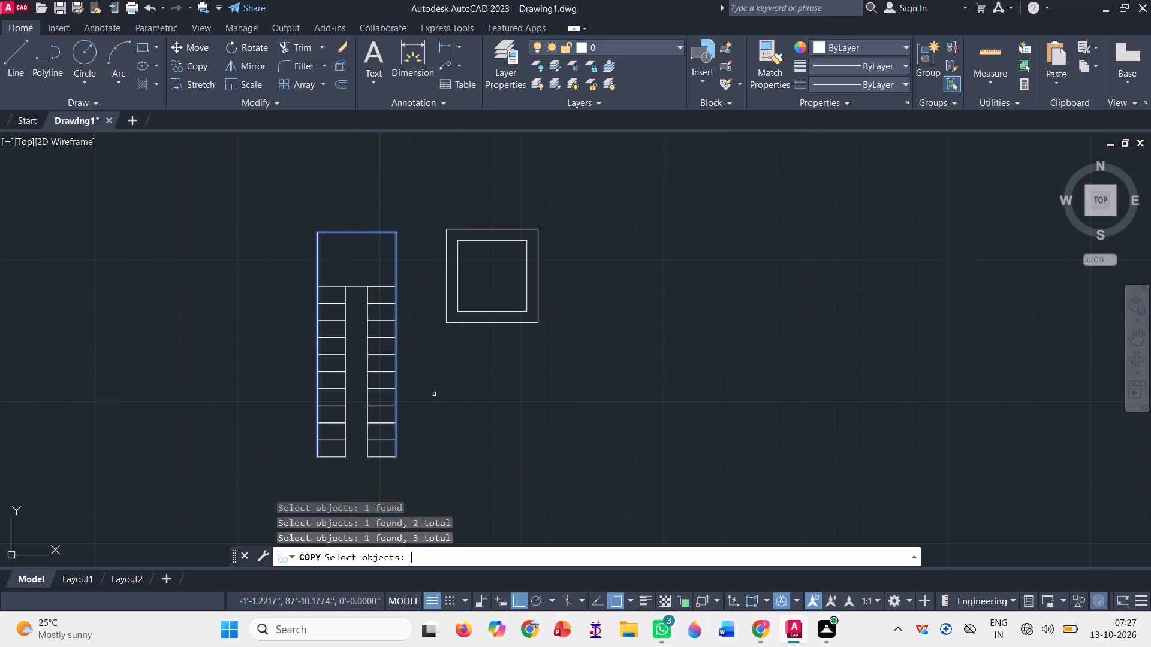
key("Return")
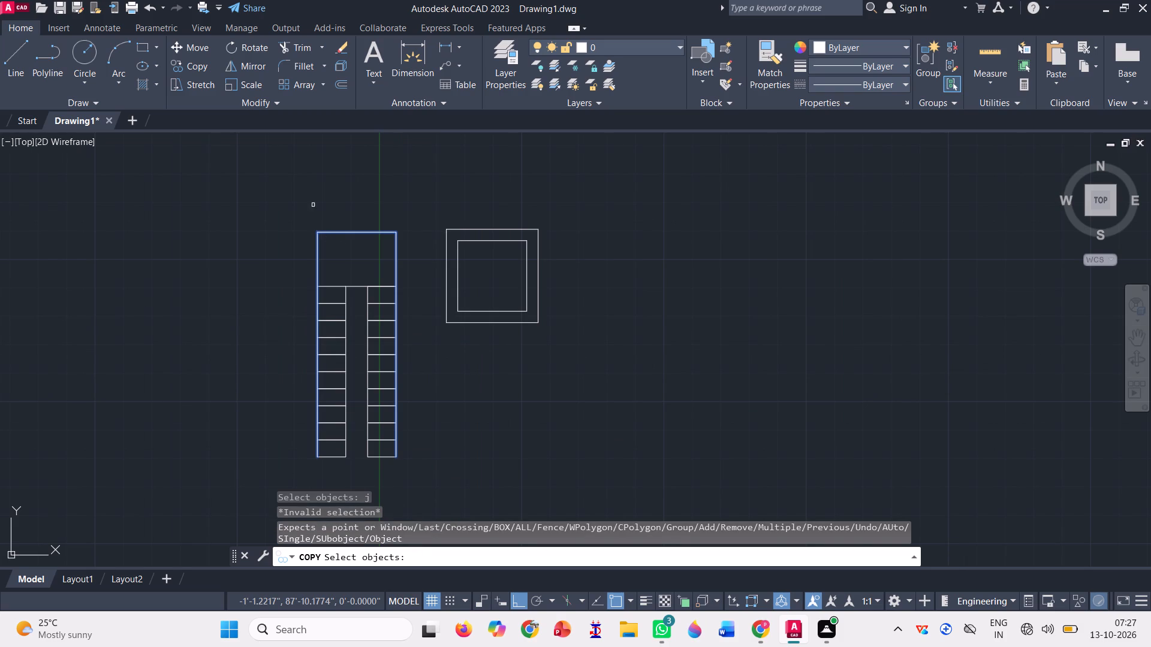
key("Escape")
Join the overlapping lines along the west, north and east sides of the stair and landing into polylines.
key("j")
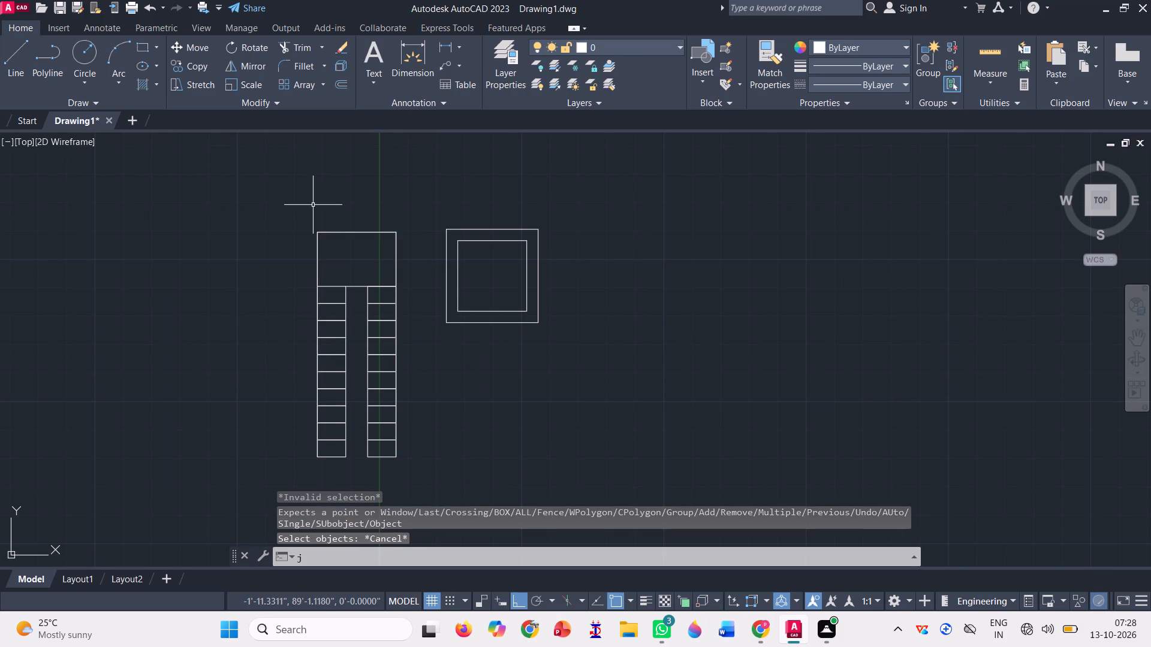
key("Return")
scroll(314, 209, "up", 2)
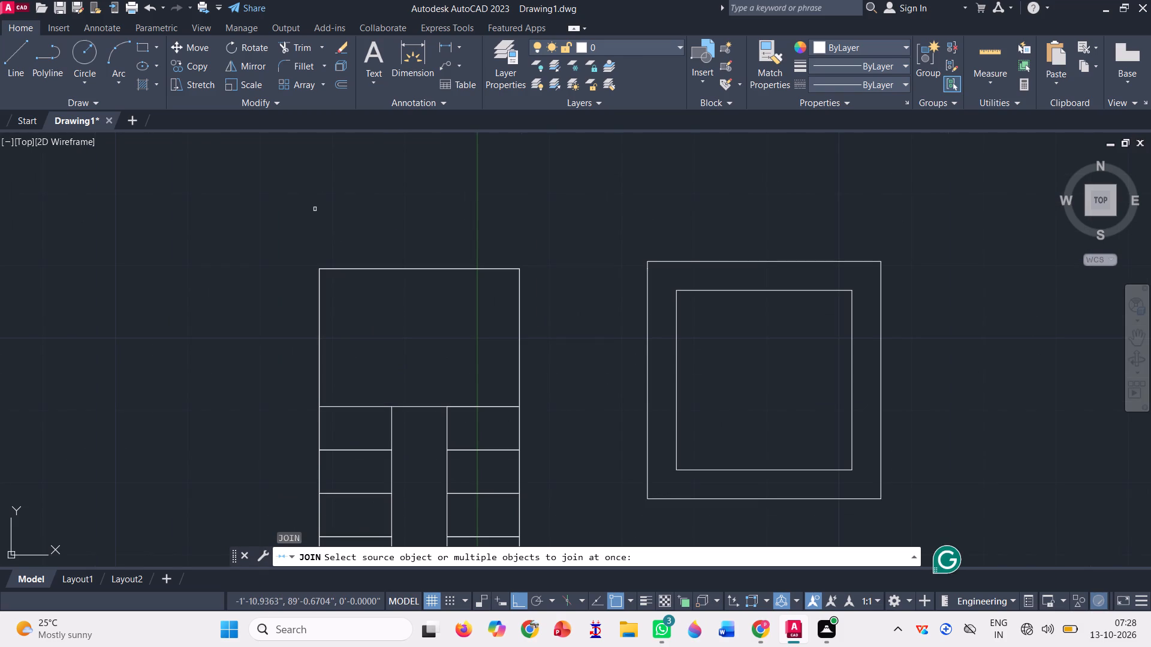
left_click(323, 285)
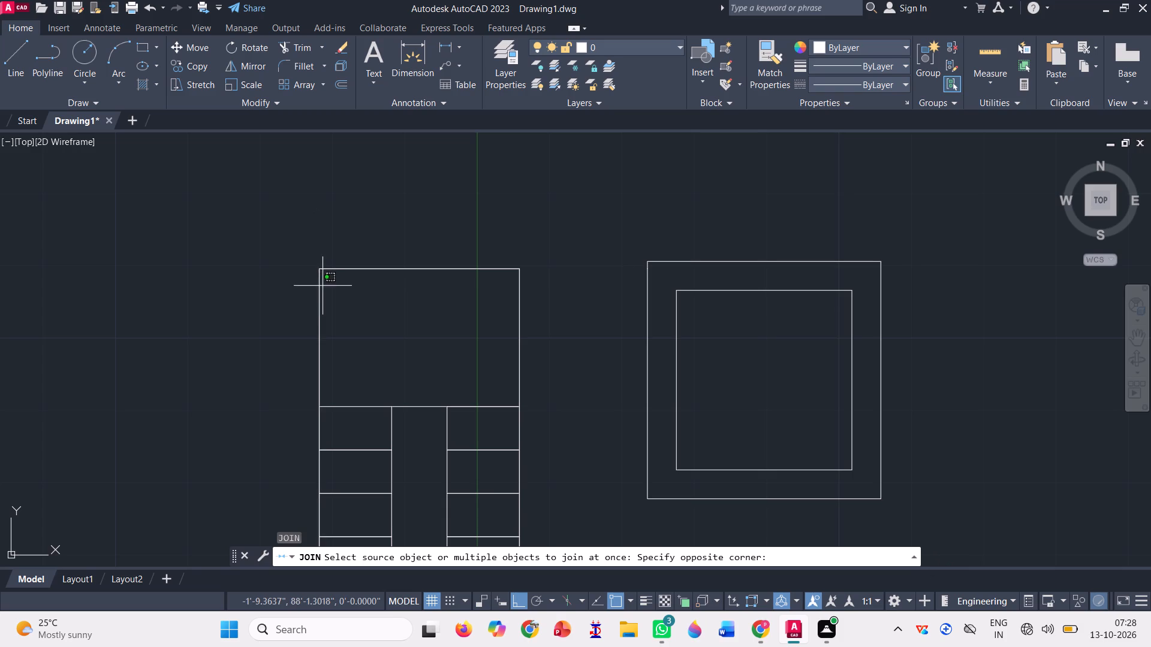
left_click(298, 266)
scroll(448, 244, "down", 2)
left_click(463, 274)
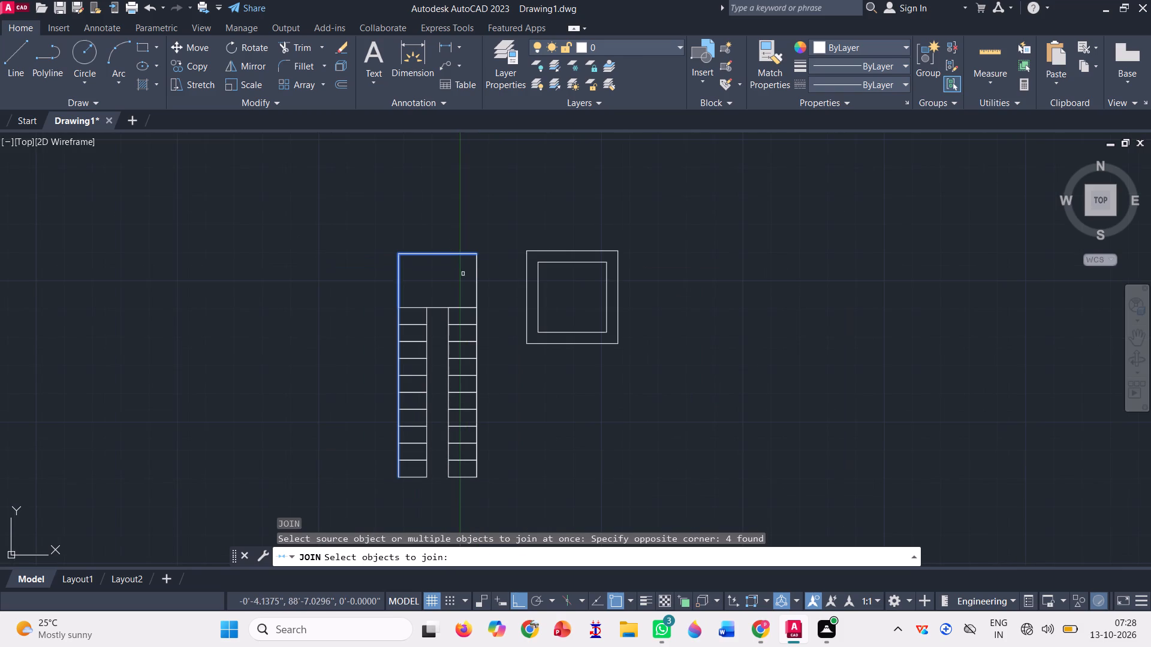
left_click(494, 282)
left_click(479, 289)
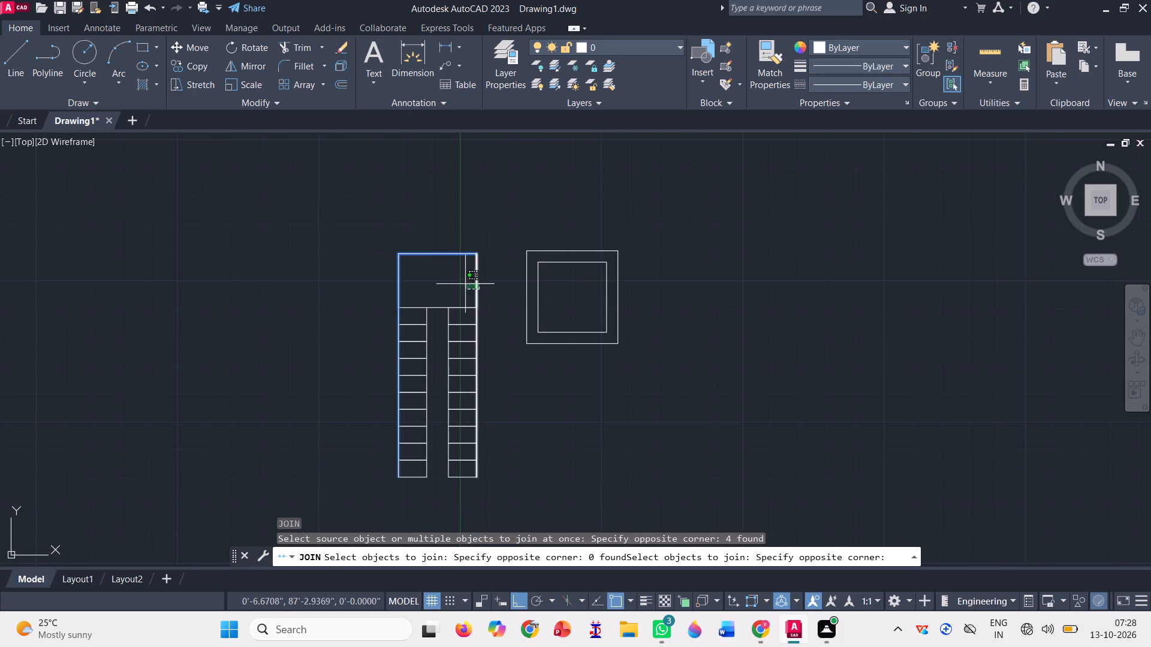
left_click(460, 280)
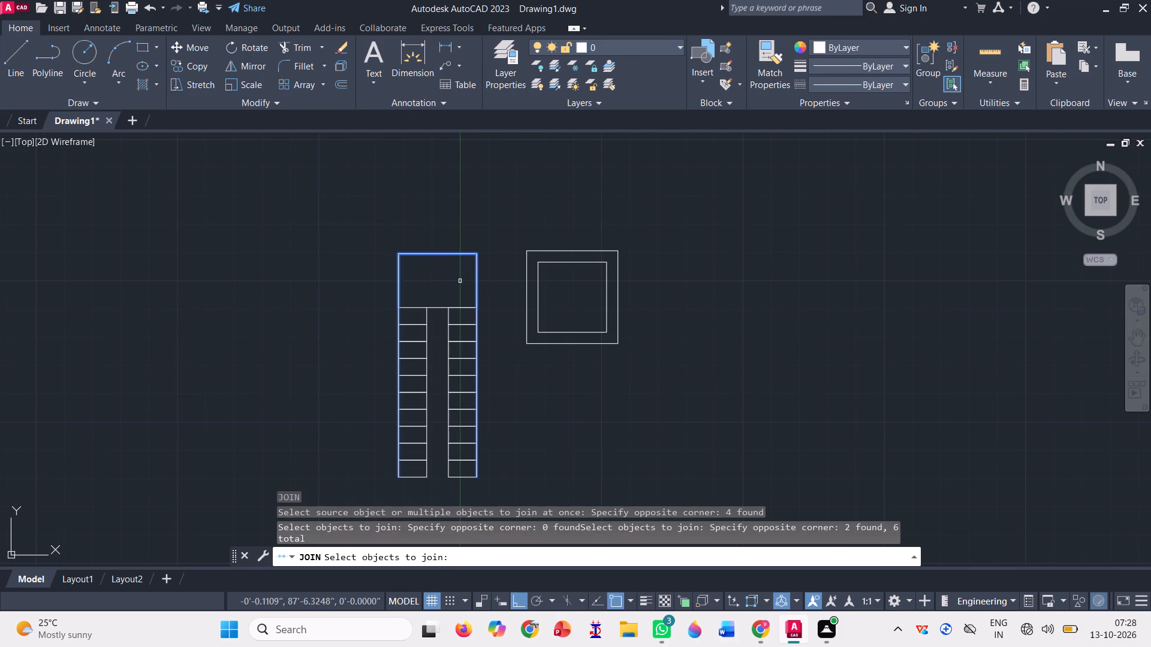
key("Return")
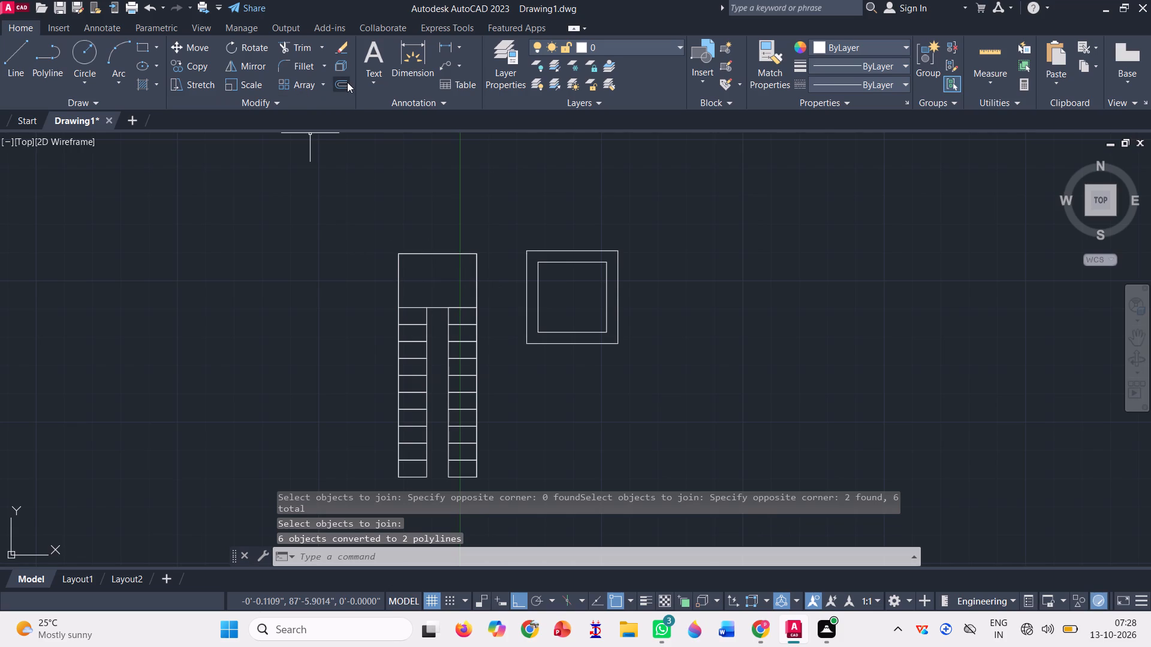
Offset the landing's three-sided polyline outward by 4".
left_click(347, 81)
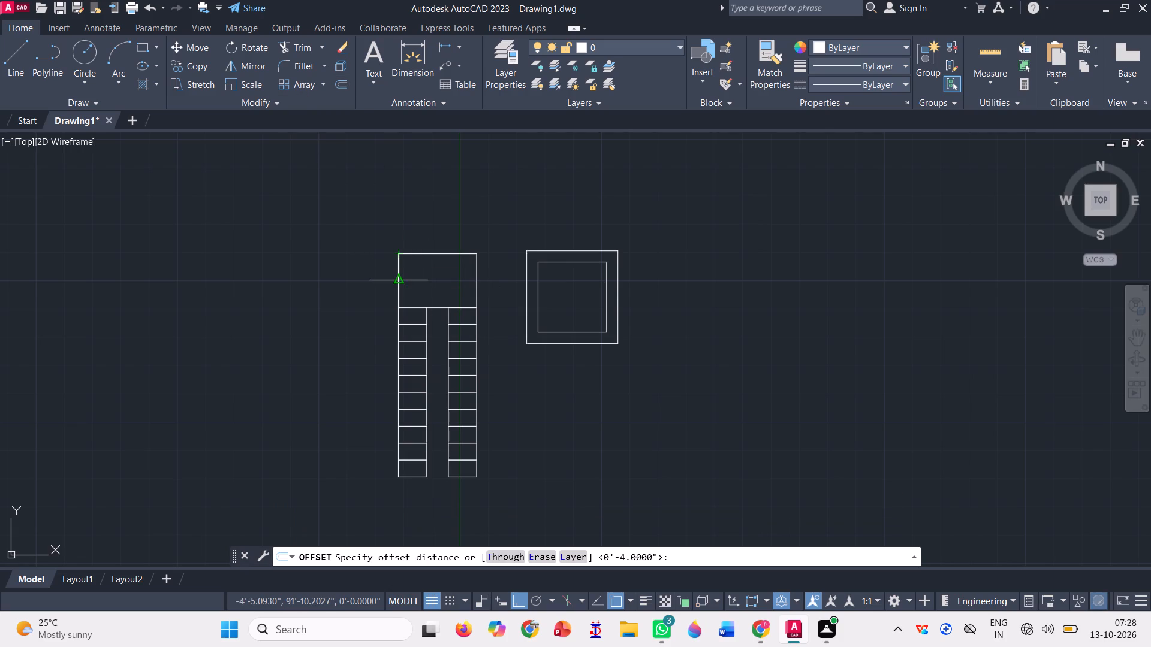
key("Return")
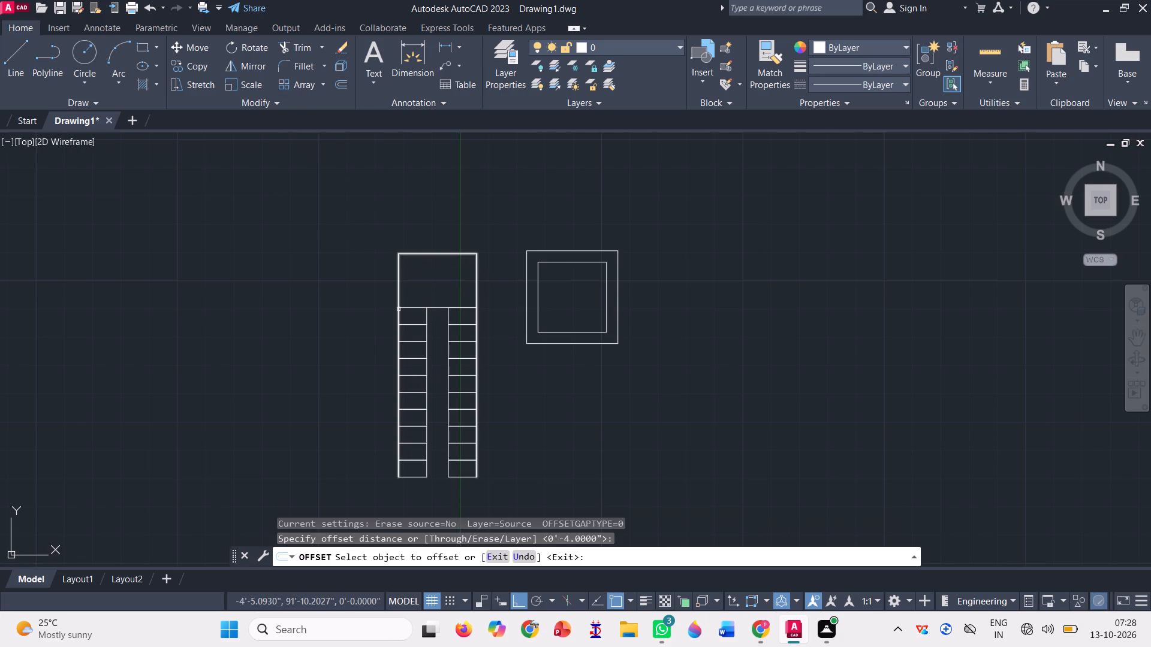
left_click(399, 309)
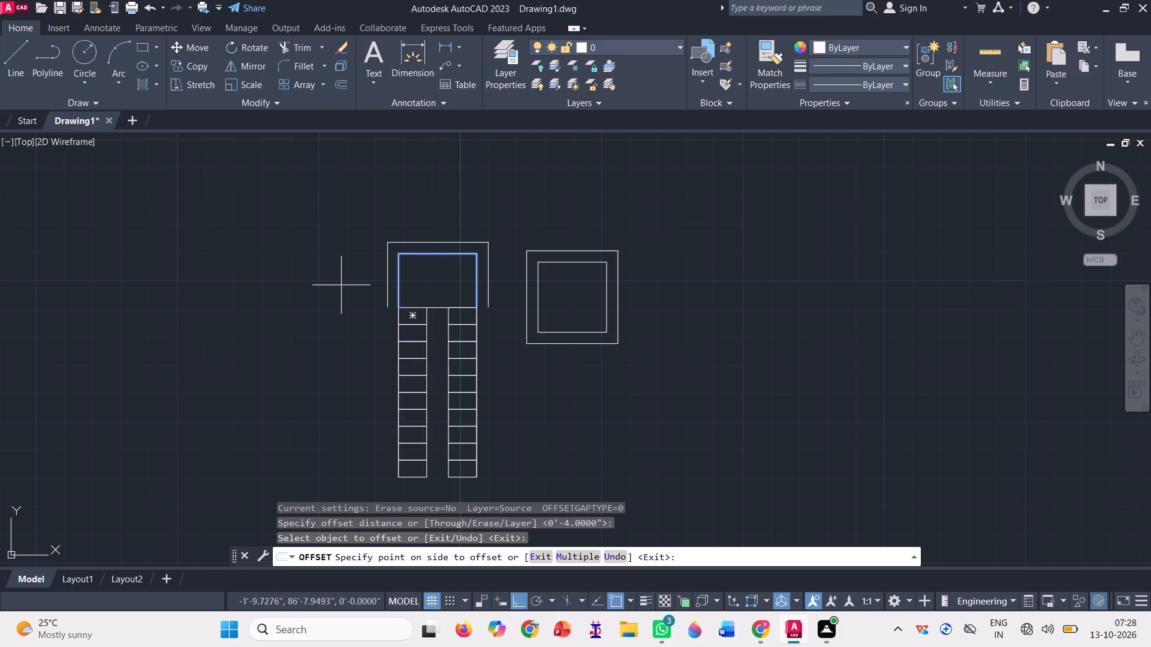
left_click(341, 285)
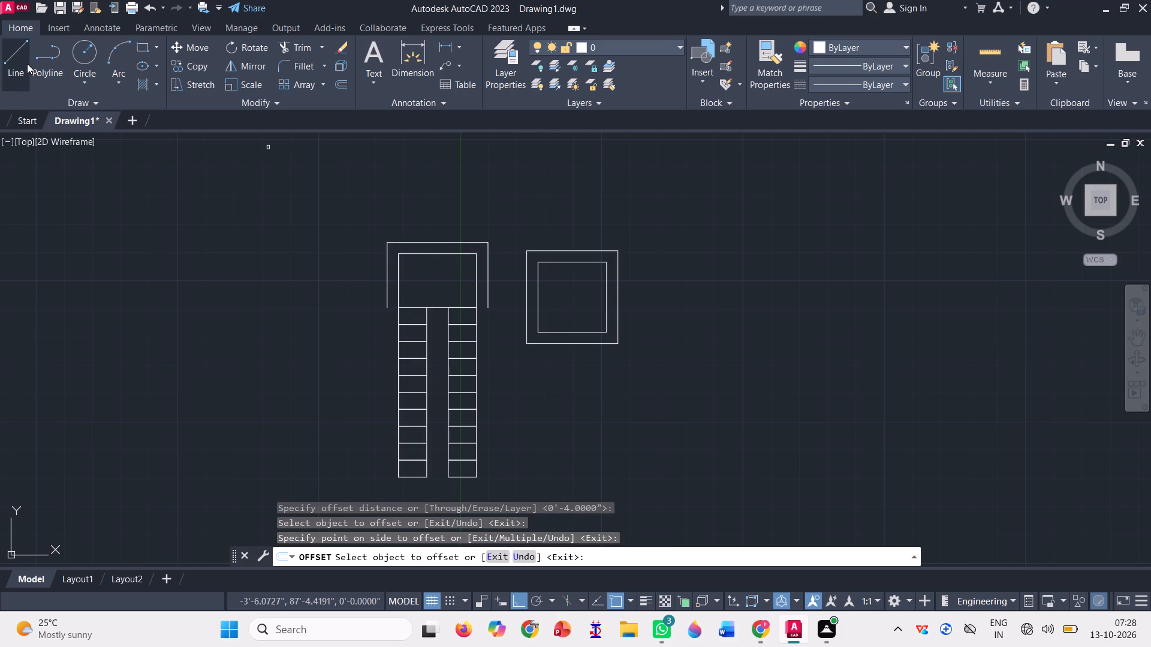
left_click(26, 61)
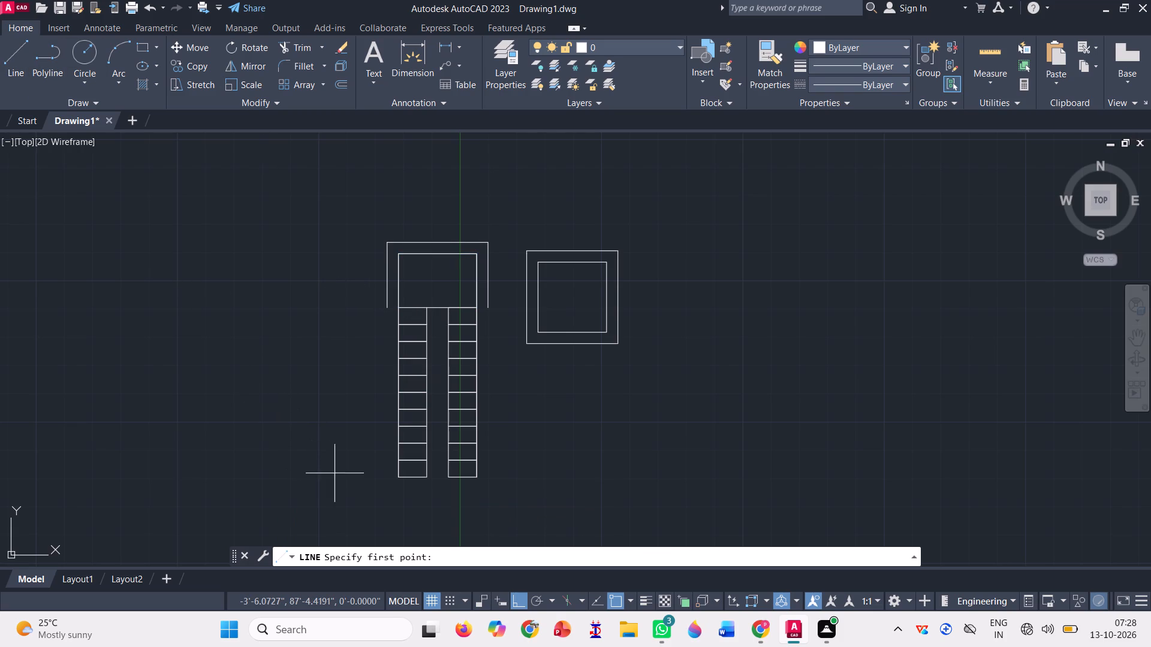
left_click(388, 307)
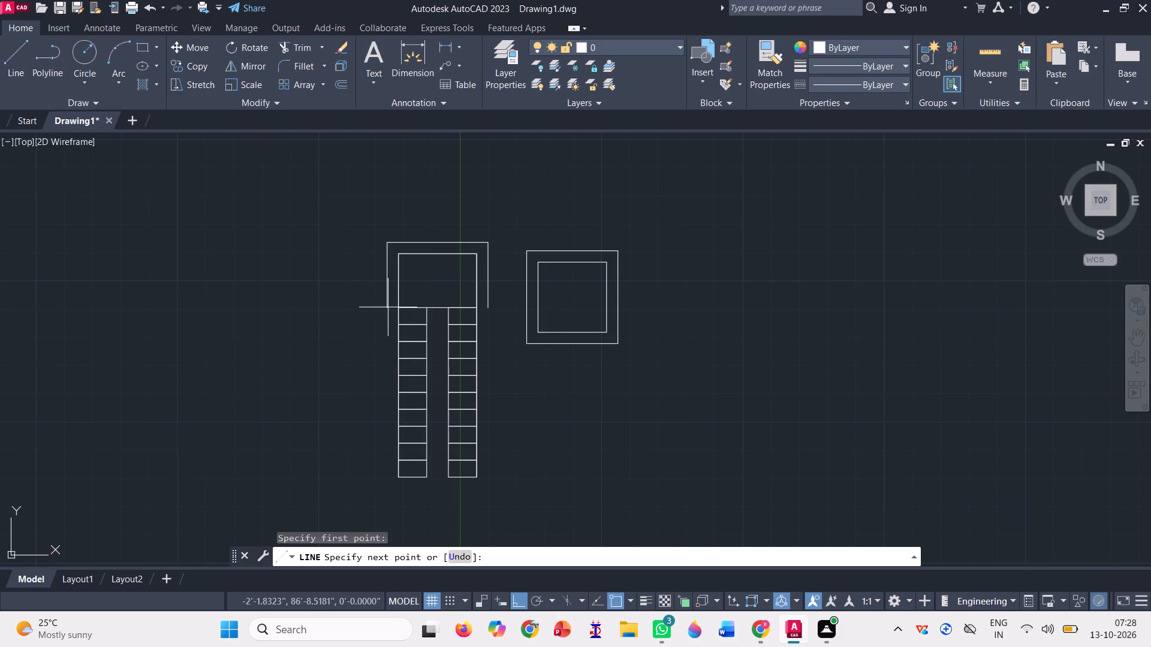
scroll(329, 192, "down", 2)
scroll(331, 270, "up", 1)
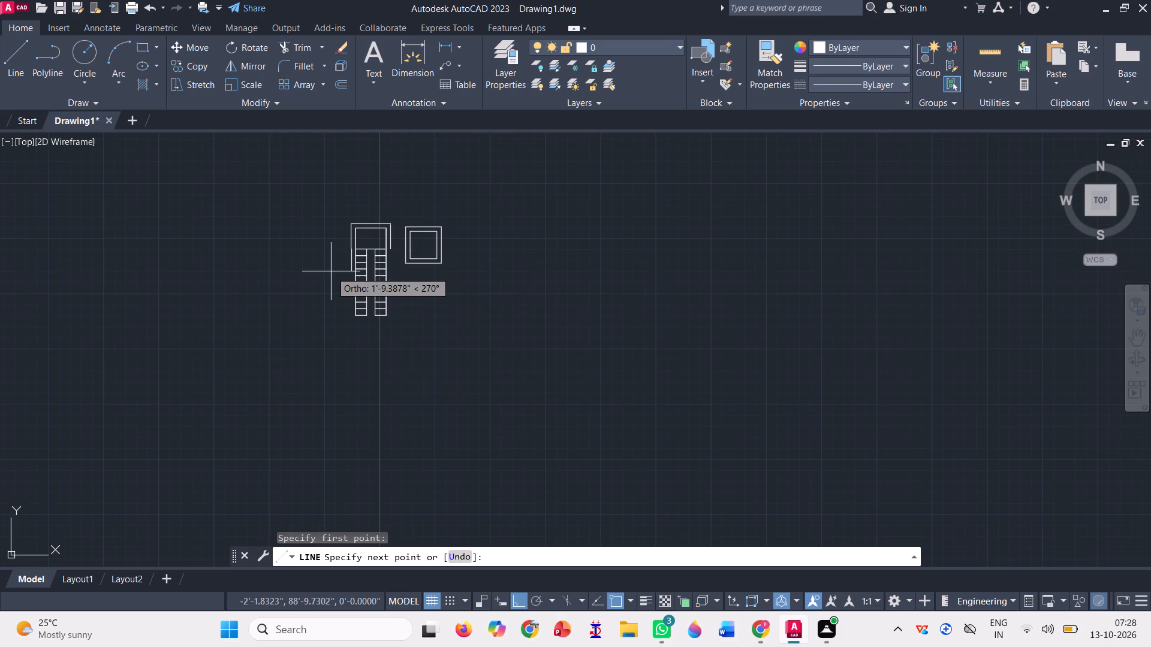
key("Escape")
Draw horizontal lines outward from the west flight's lower-left corner and the east flight's lower-right corner at the stair's foot.
left_click(26, 61)
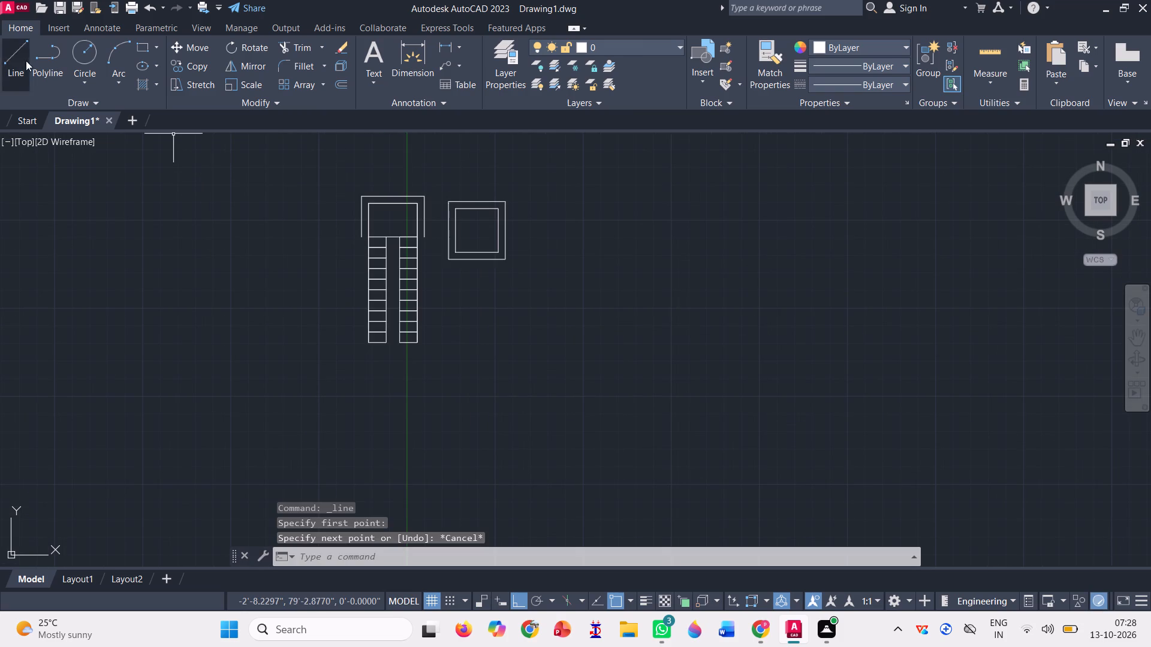
scroll(351, 277, "up", 2)
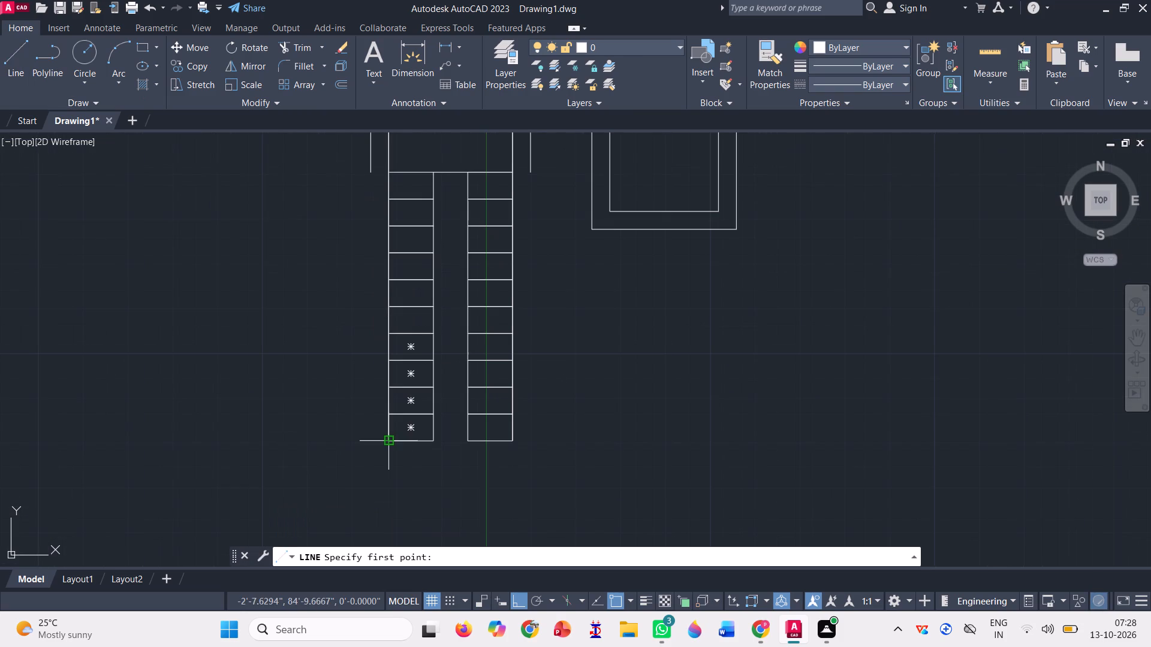
left_click(388, 439)
left_click(275, 453)
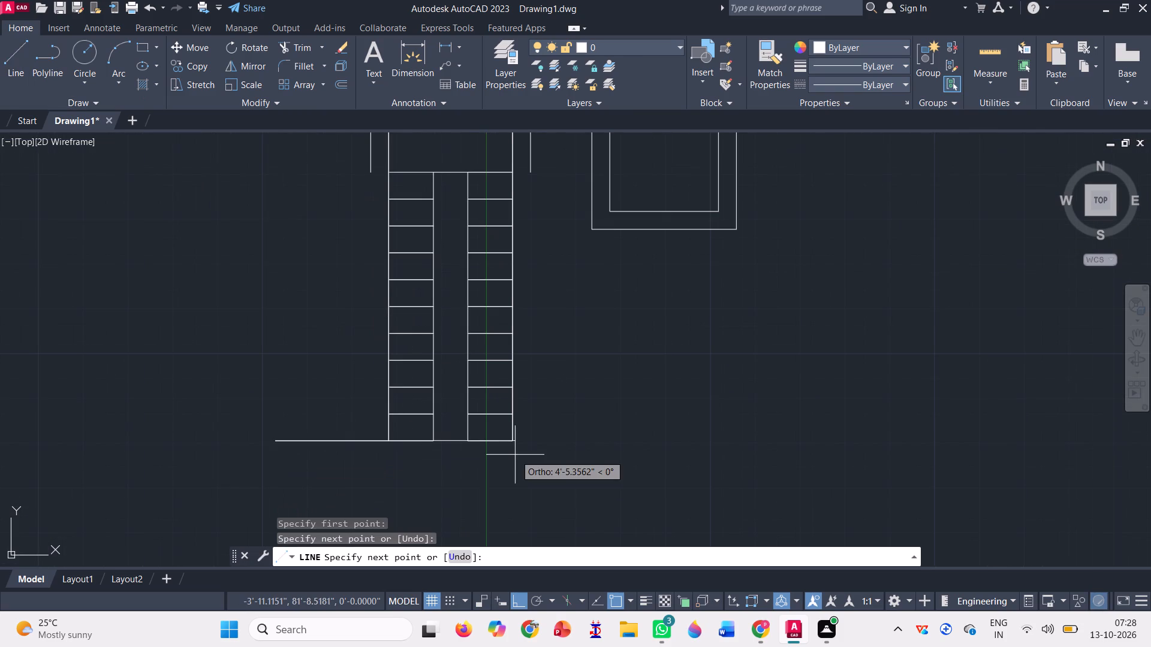
key("space")
type("j")
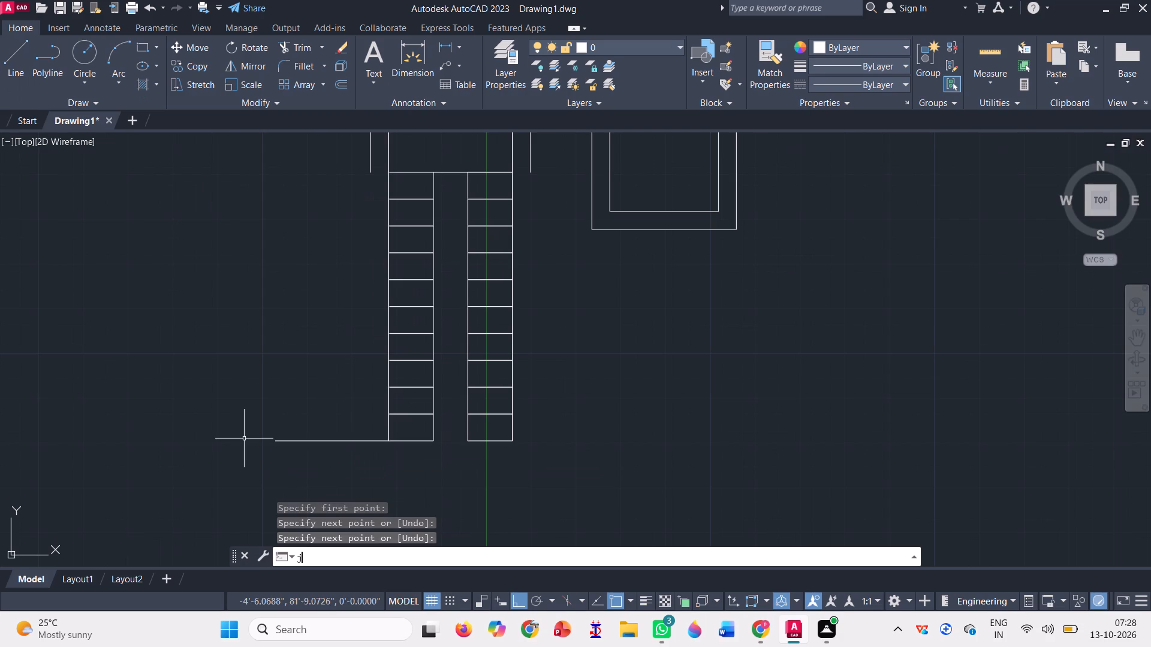
key("BackSpace")
key("l")
key("Return")
left_click(513, 443)
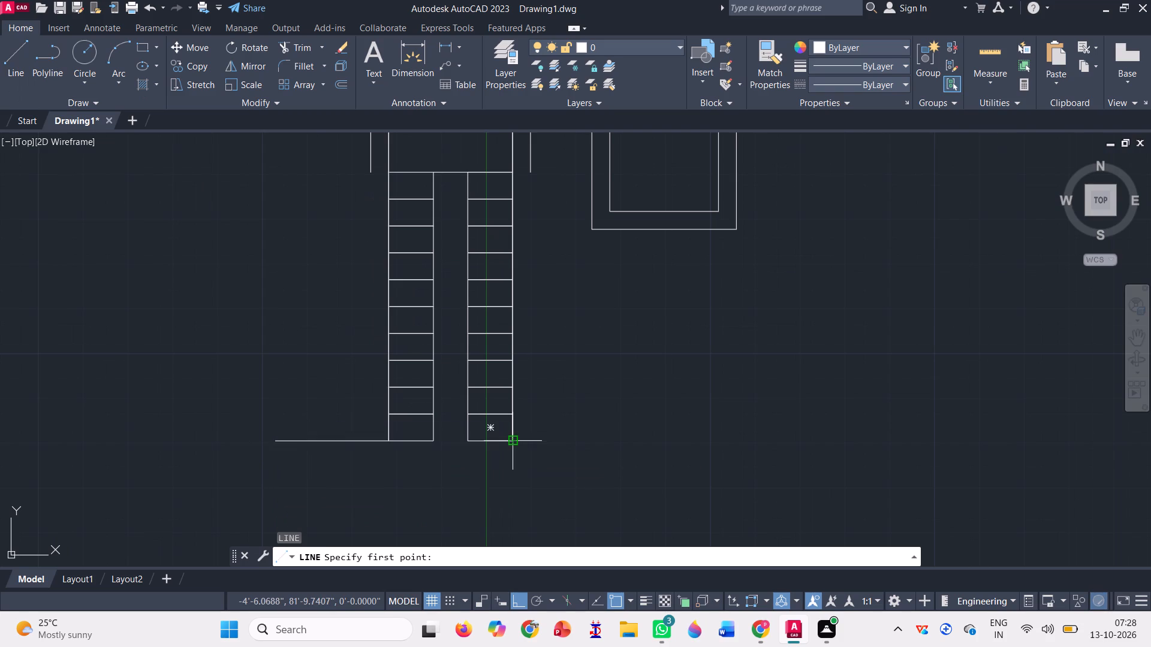
left_click(586, 452)
key("space")
Extend both legs of the landing's outer offset polyline down to the horizontal lines at the foot of the stair.
scroll(390, 522, "down", 1)
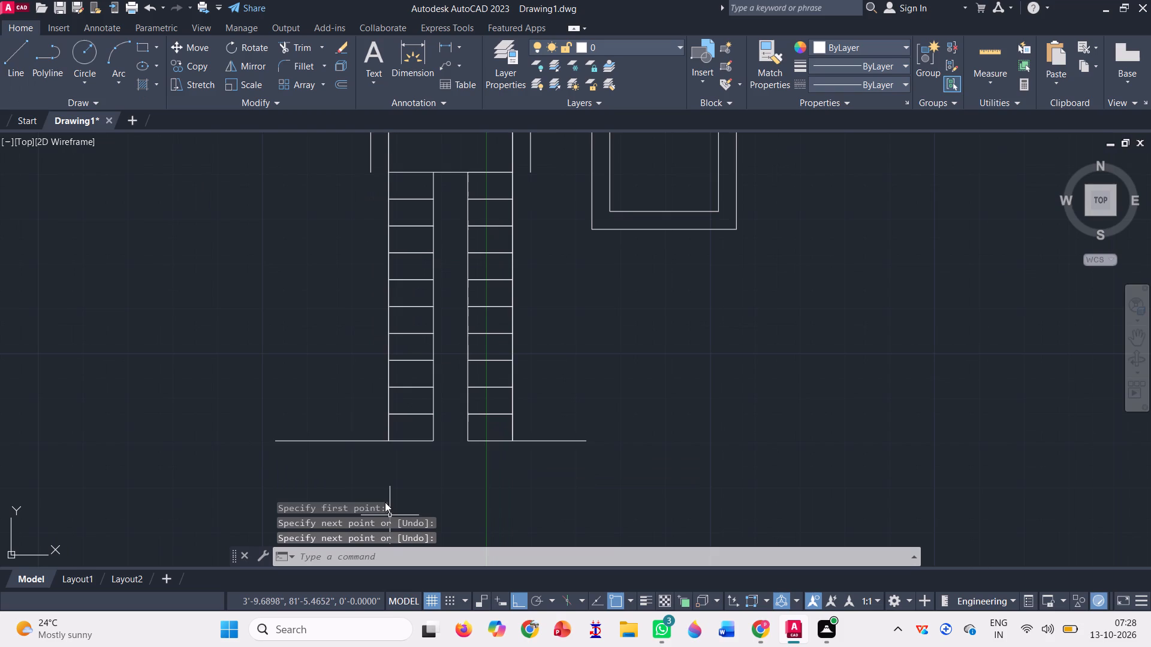
scroll(344, 286, "down", 1)
left_click(318, 49)
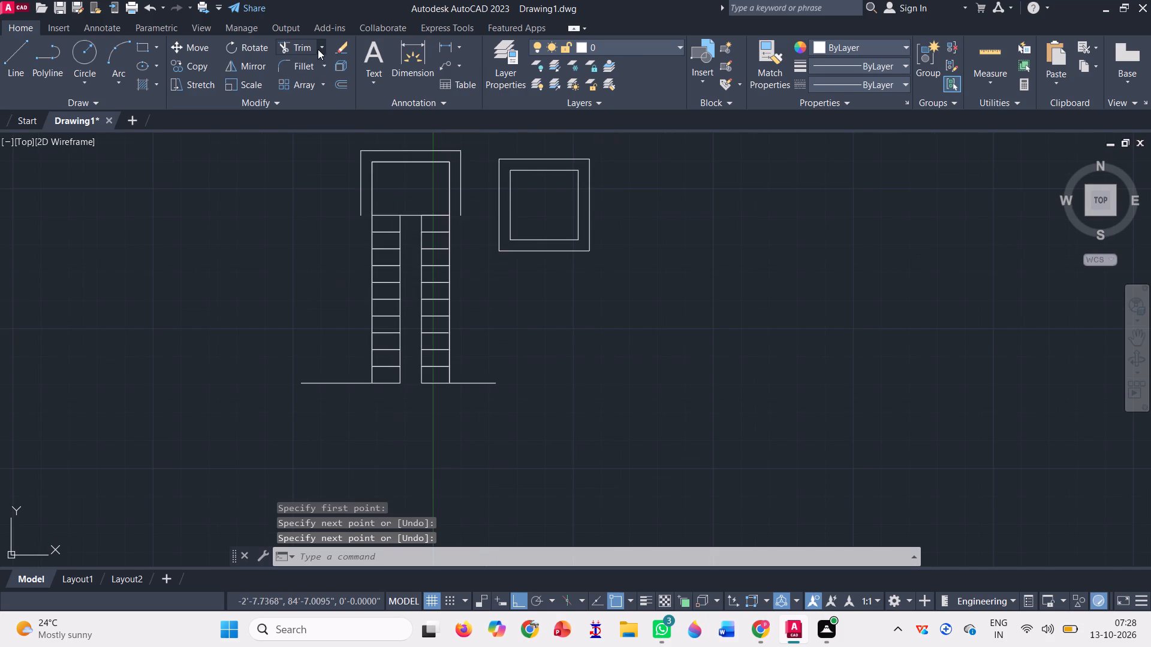
left_click(317, 98)
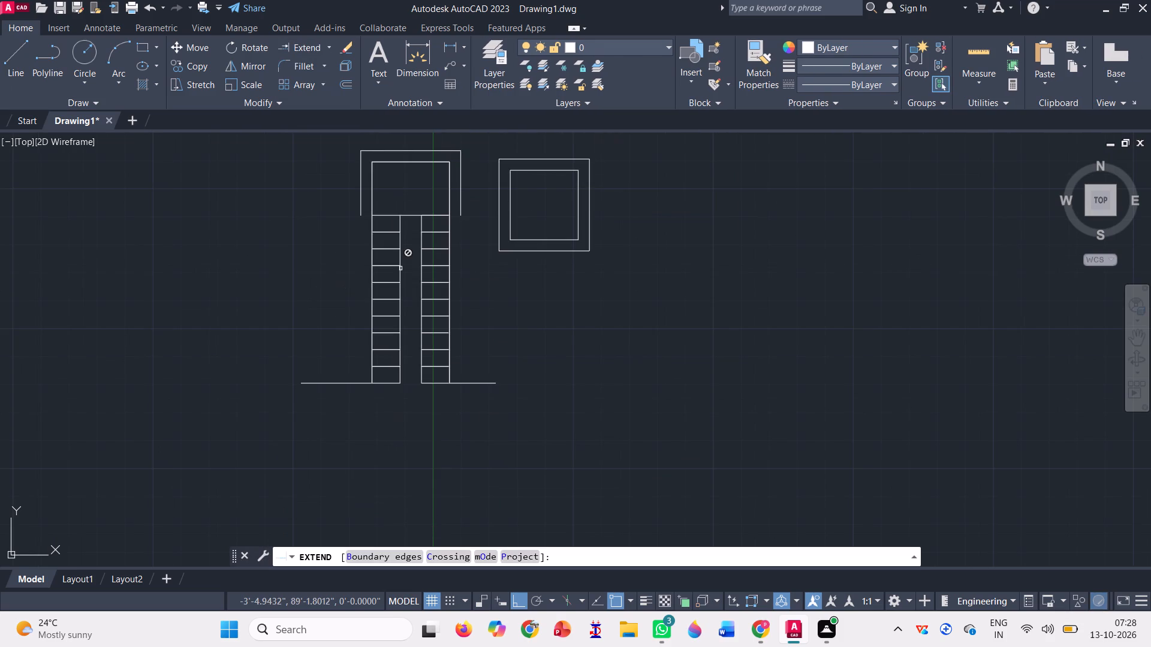
scroll(365, 191, "up", 2)
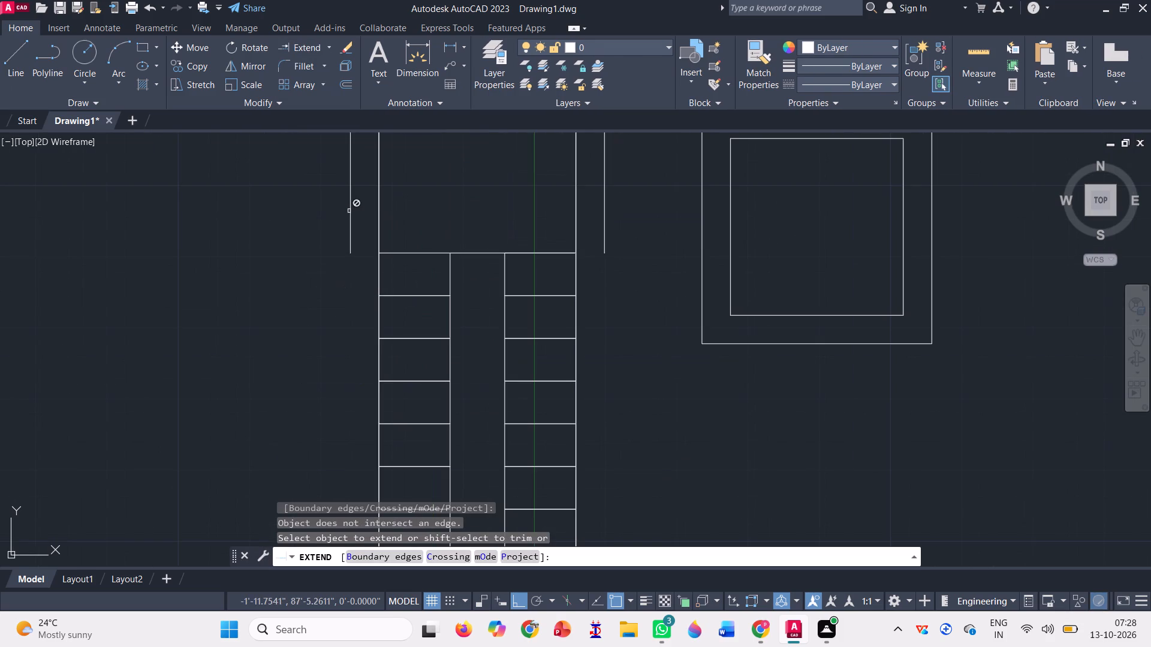
scroll(351, 213, "down", 2)
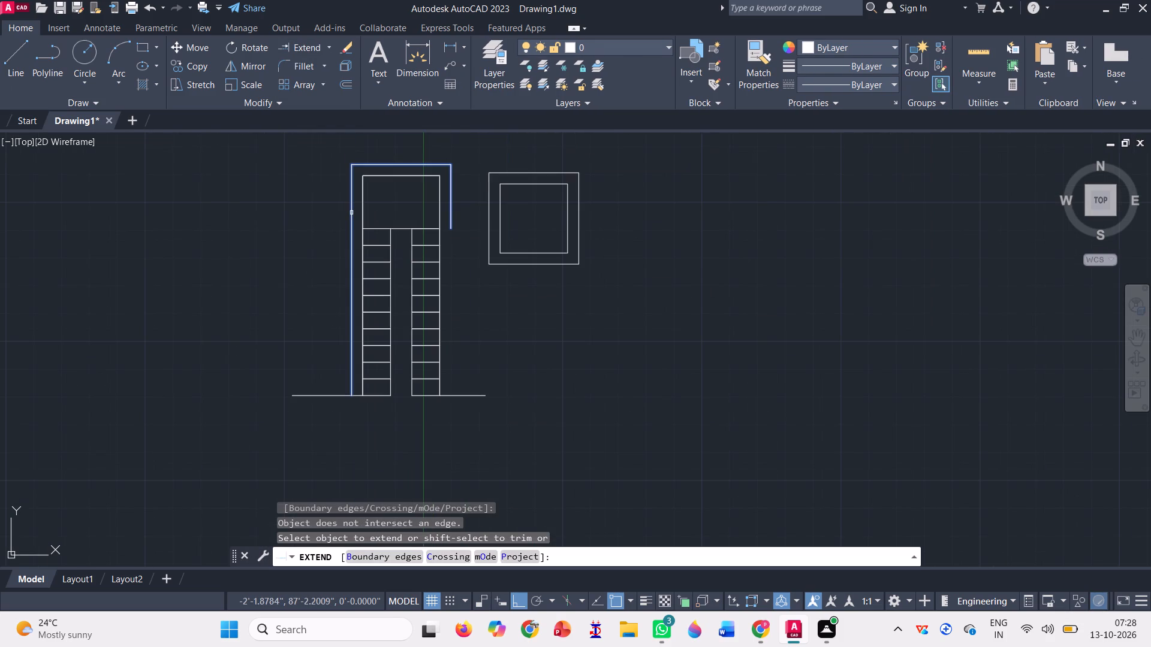
left_click(351, 213)
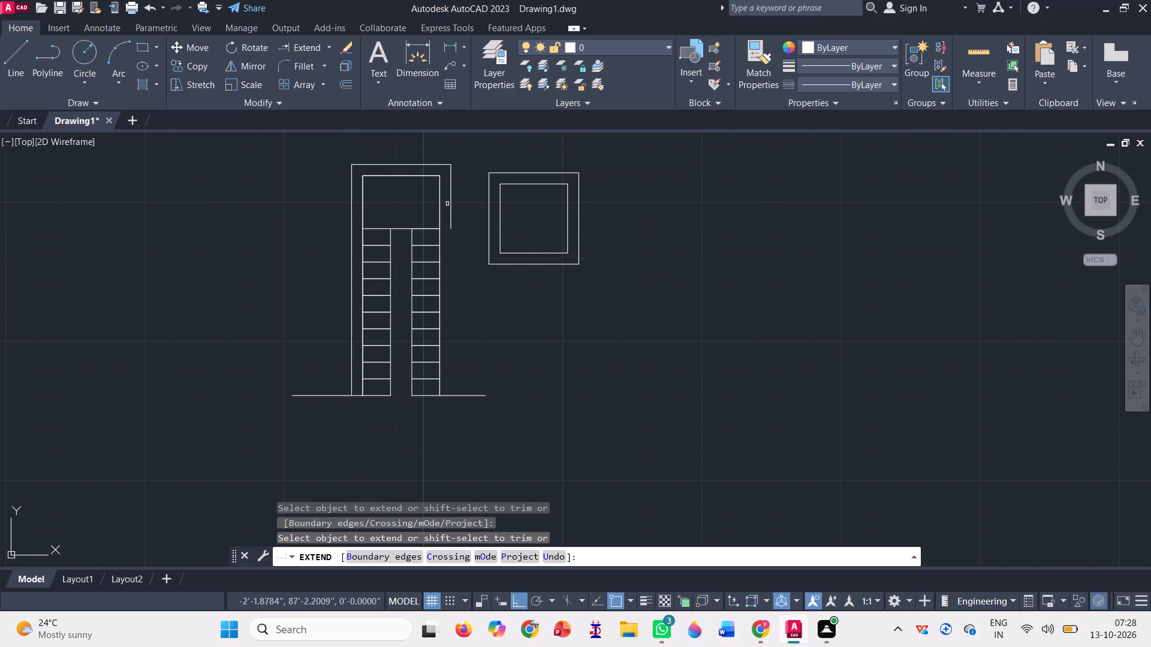
left_click(451, 207)
scroll(370, 280, "down", 1)
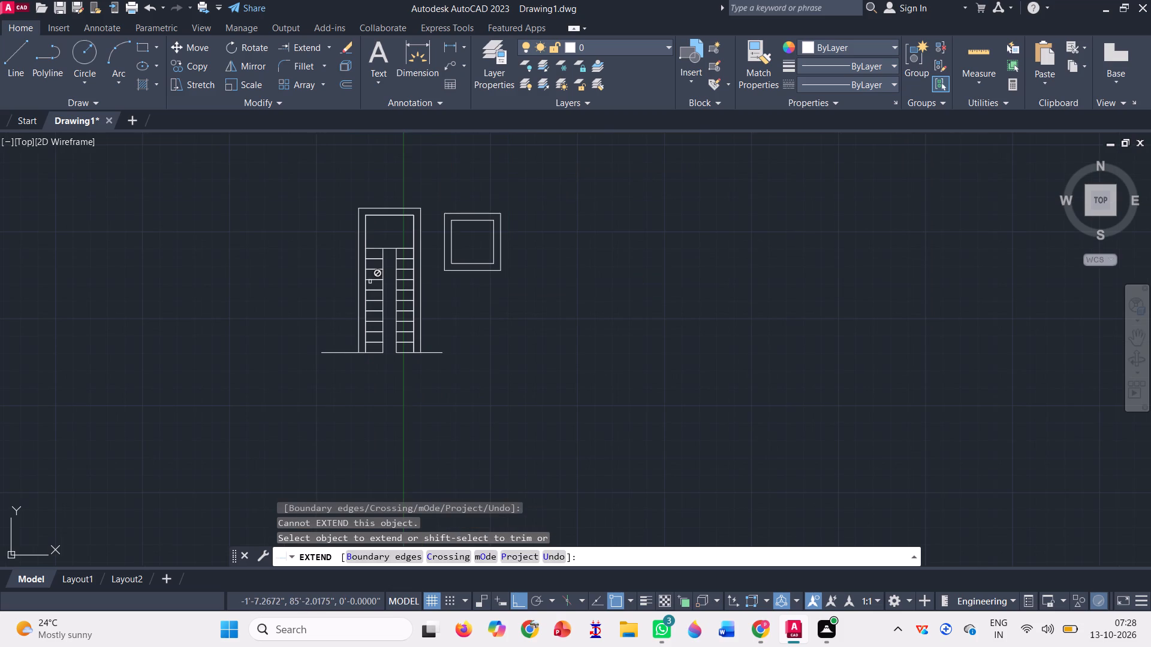
key("Escape")
Delete the landing's original three-sided polyline and the longer three-sided polyline running around both stair flights.
scroll(376, 203, "up", 3)
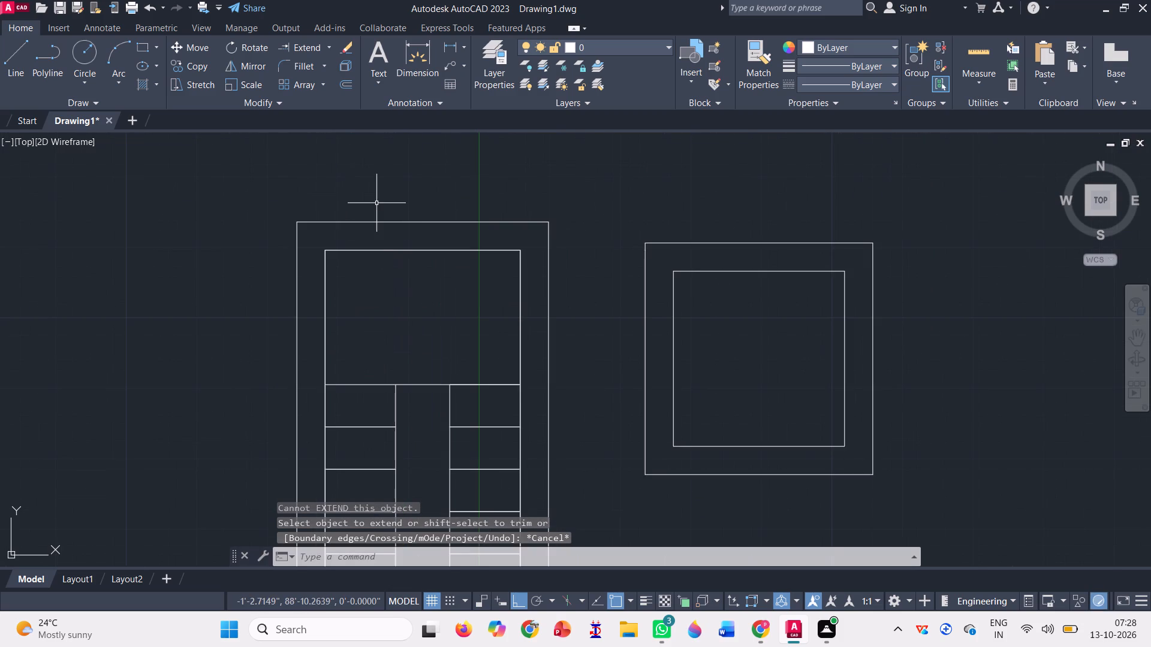
left_click(387, 249)
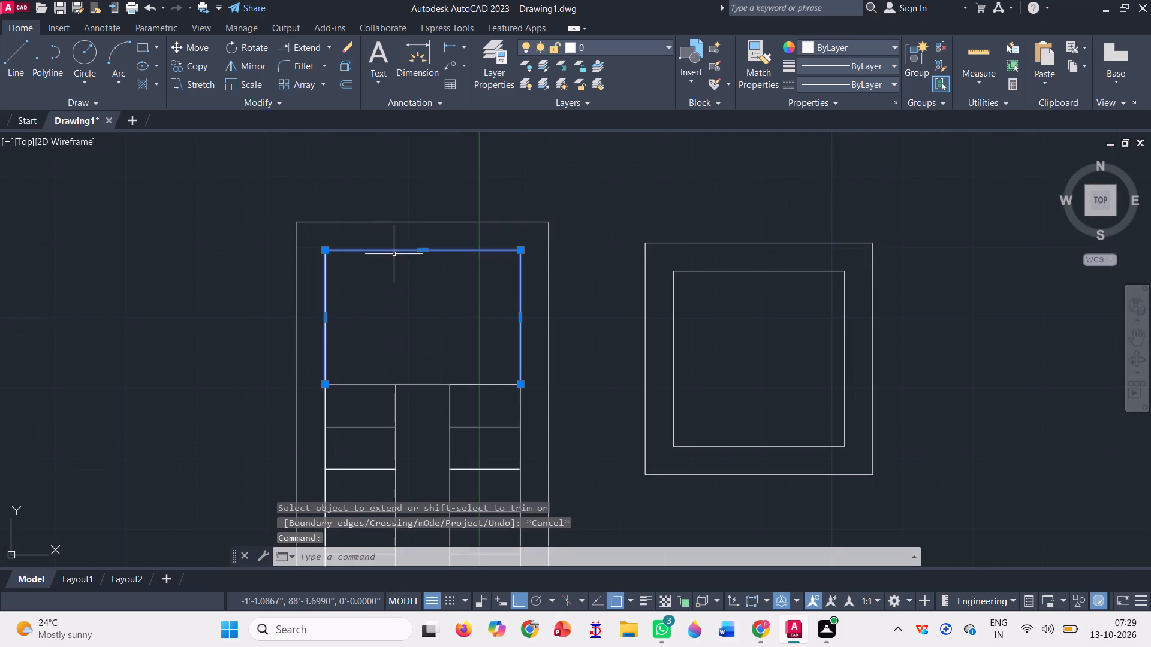
key("Delete")
scroll(394, 253, "down", 2)
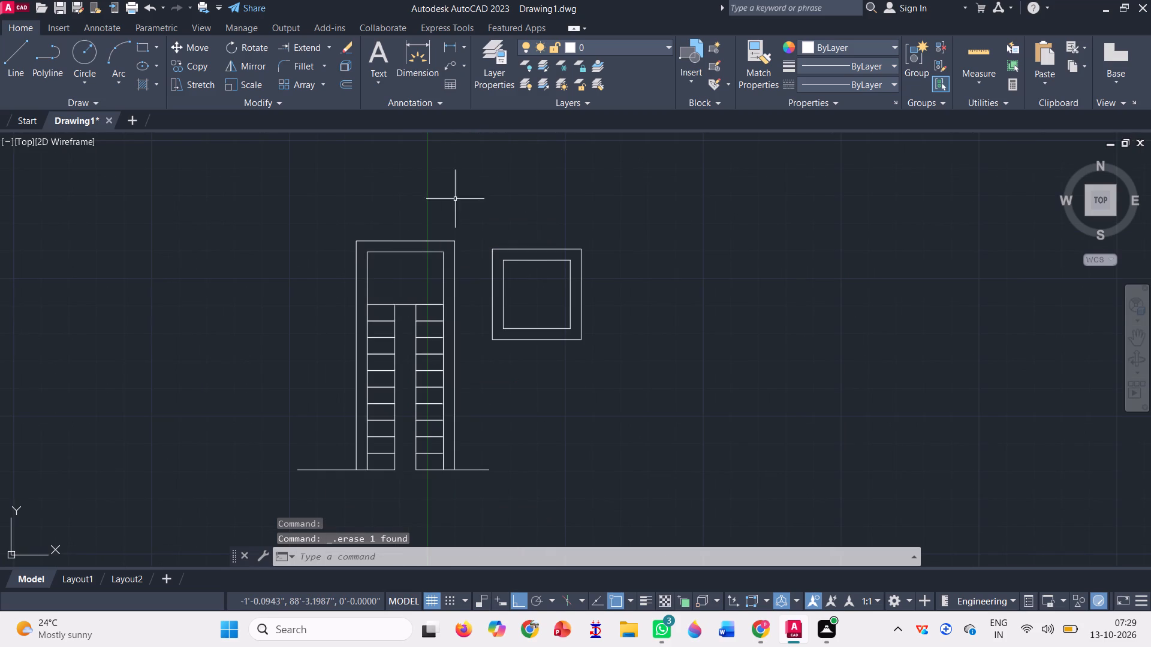
scroll(441, 372, "up", 2)
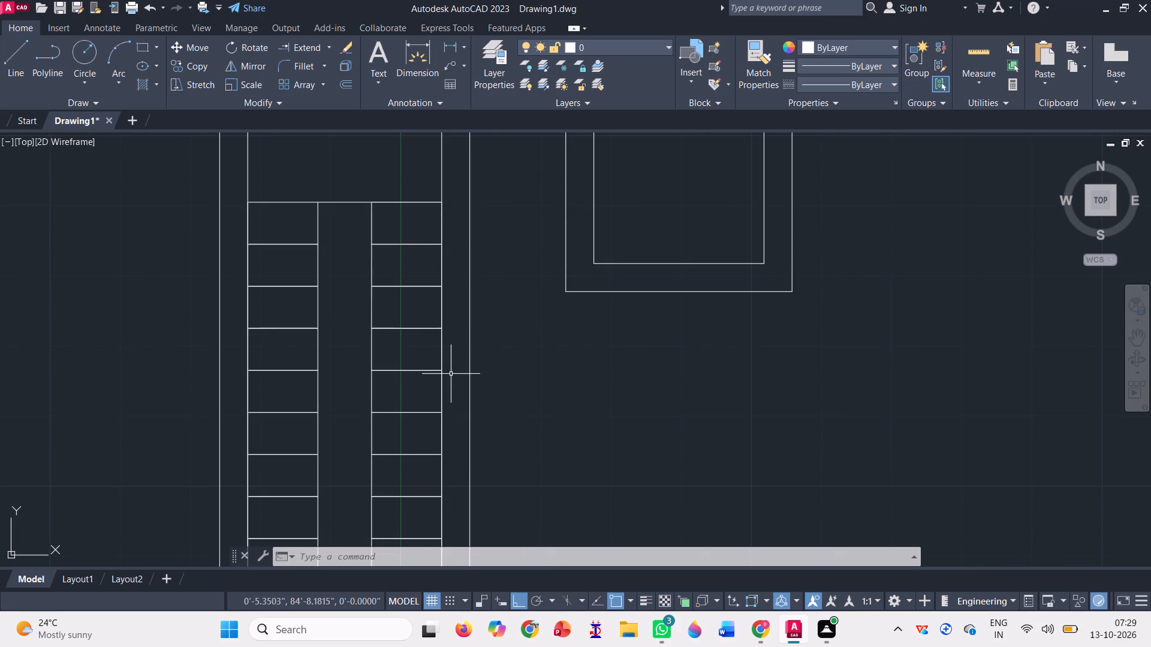
left_click(443, 326)
scroll(438, 349, "down", 2)
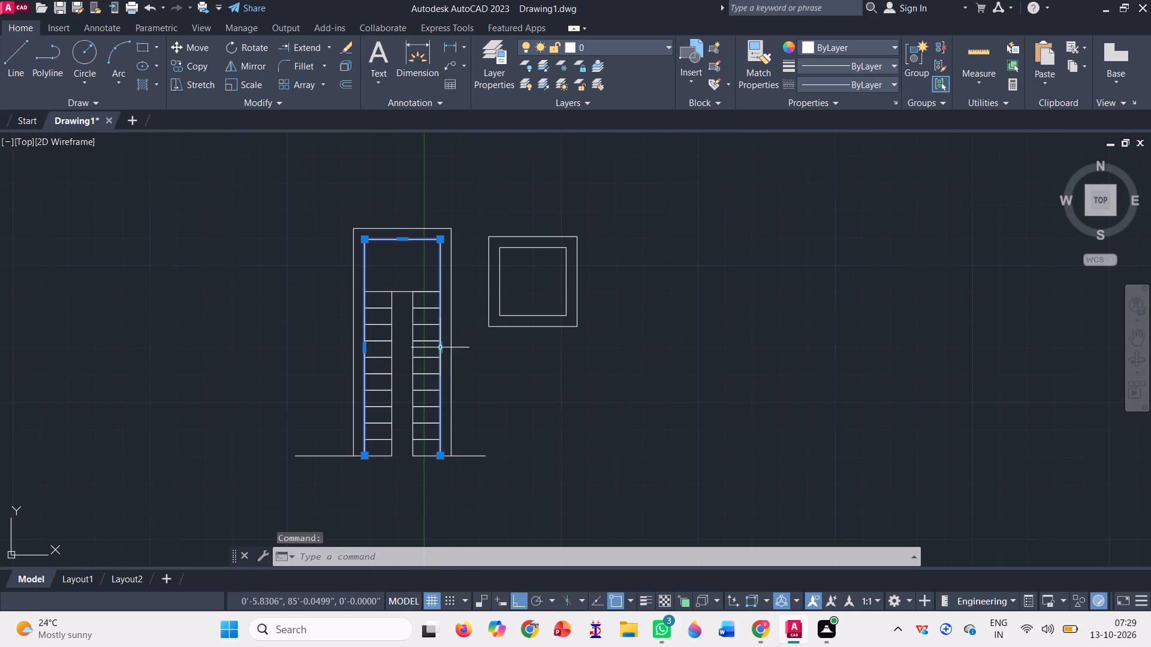
key("Delete")
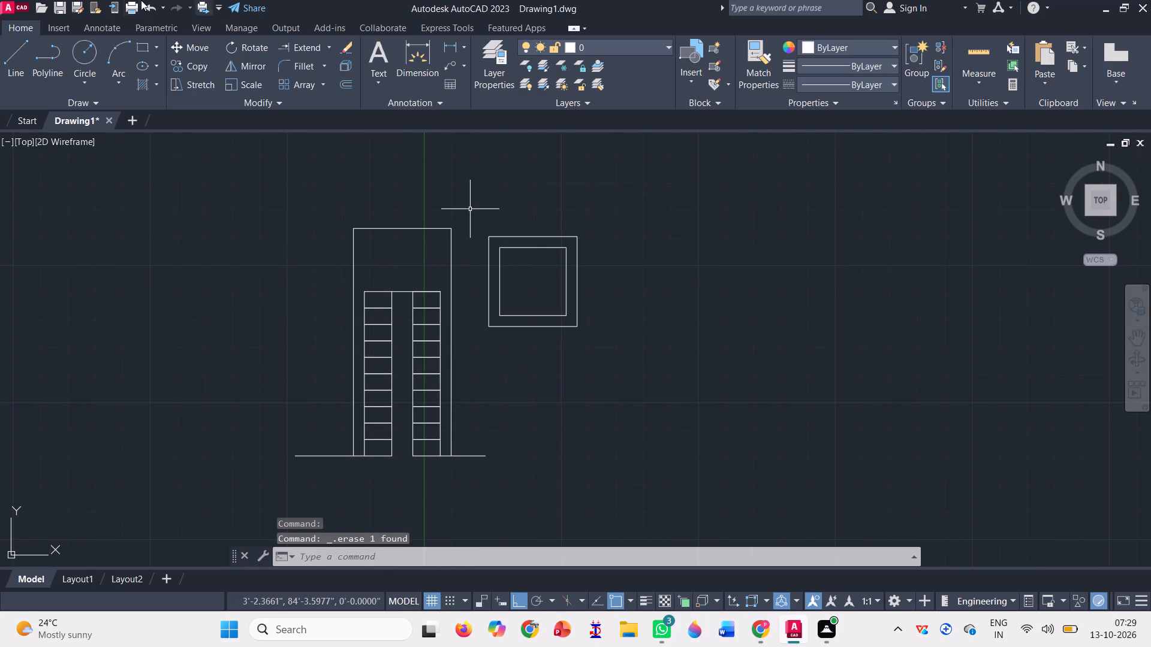
Draw connected lines about 1'-8" north from the west flight's upper-left corner and about 2'-3" east across the landing.
left_click(4, 60)
scroll(388, 221, "up", 2)
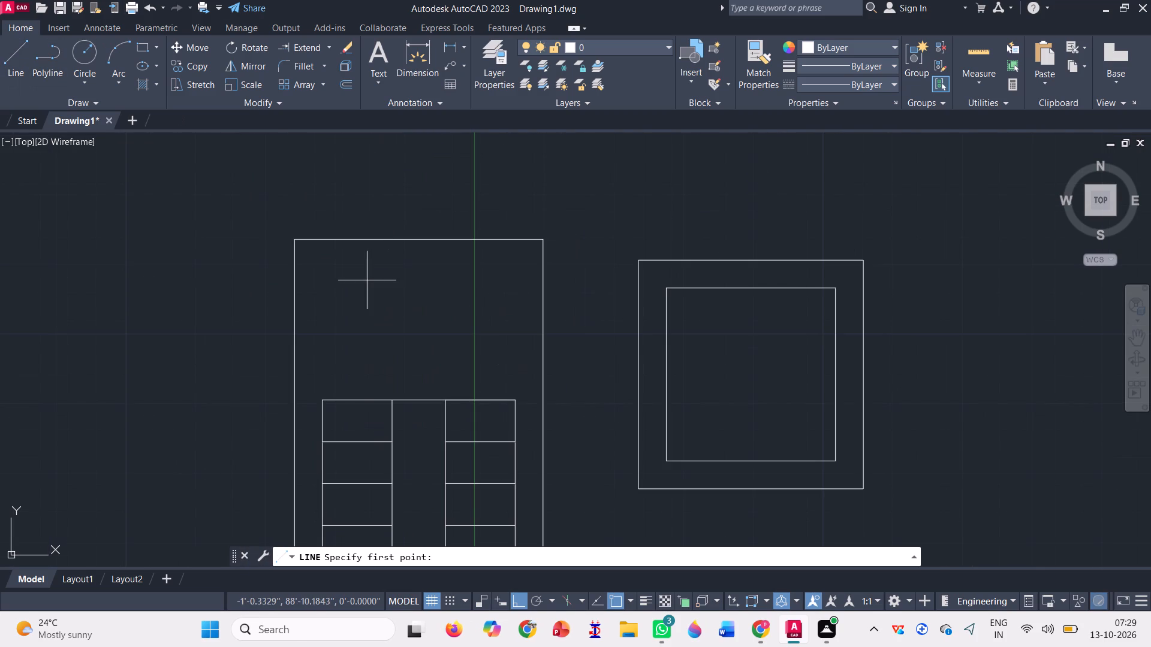
left_click(320, 398)
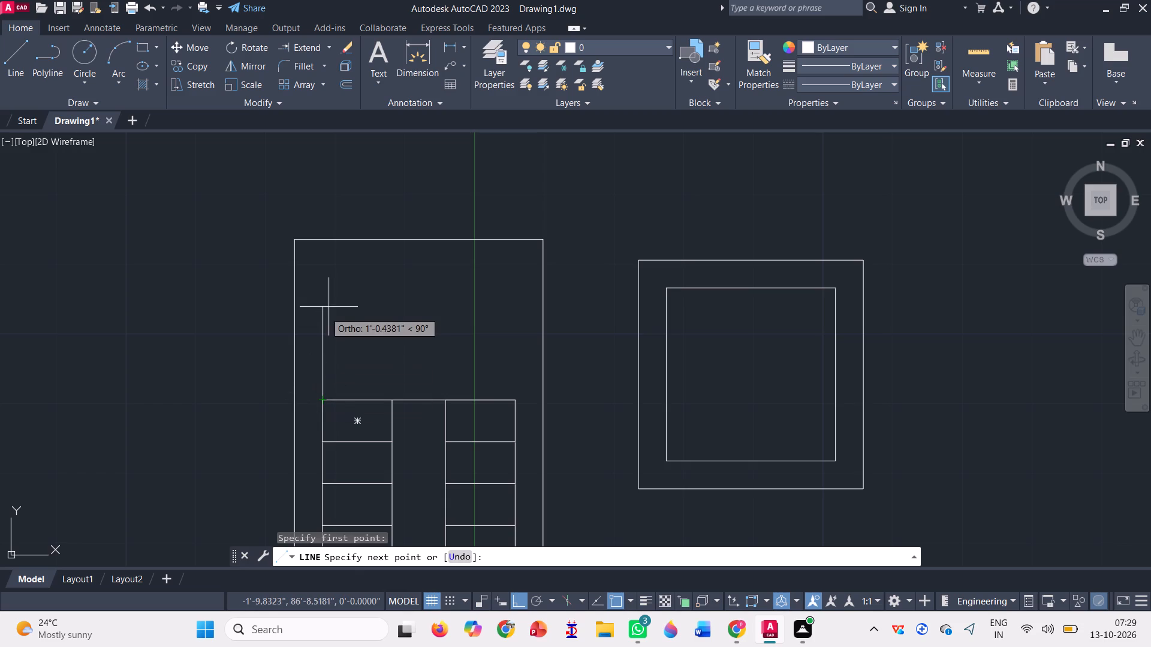
left_click(323, 262)
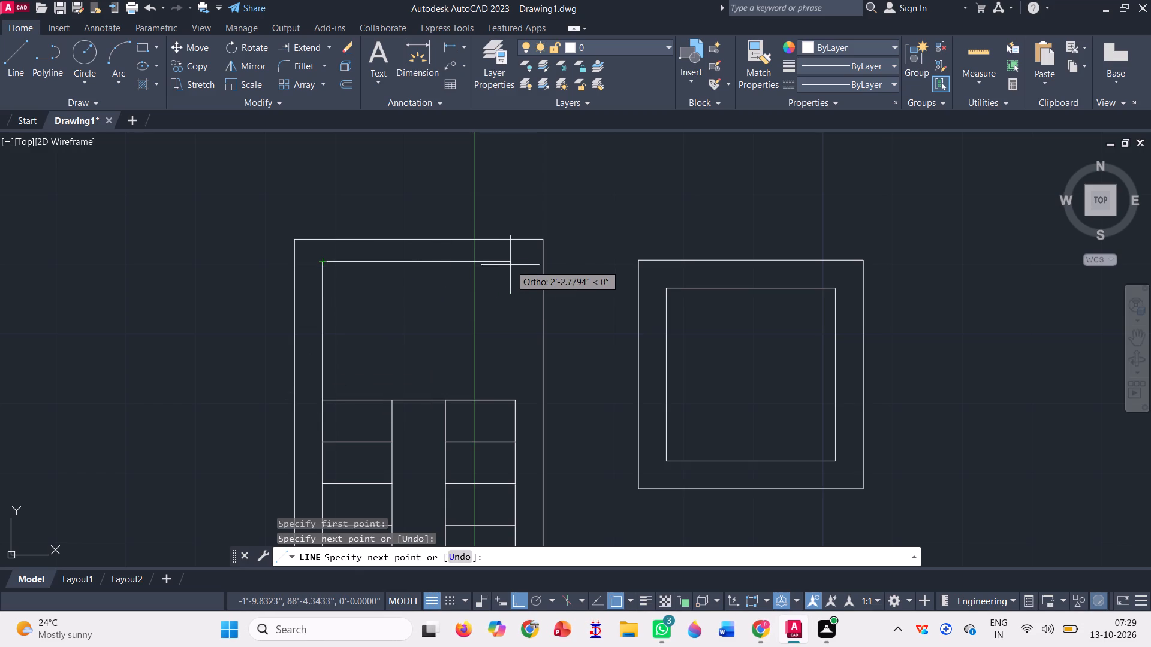
left_click(513, 260)
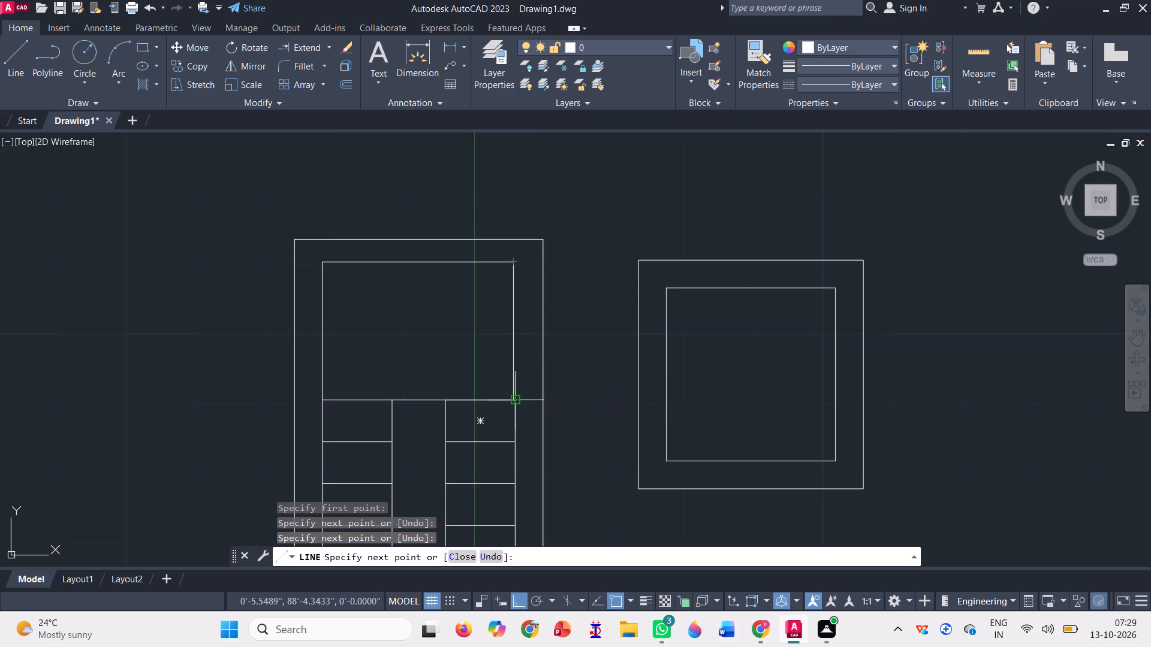
scroll(514, 397, "up", 3)
scroll(495, 409, "down", 2)
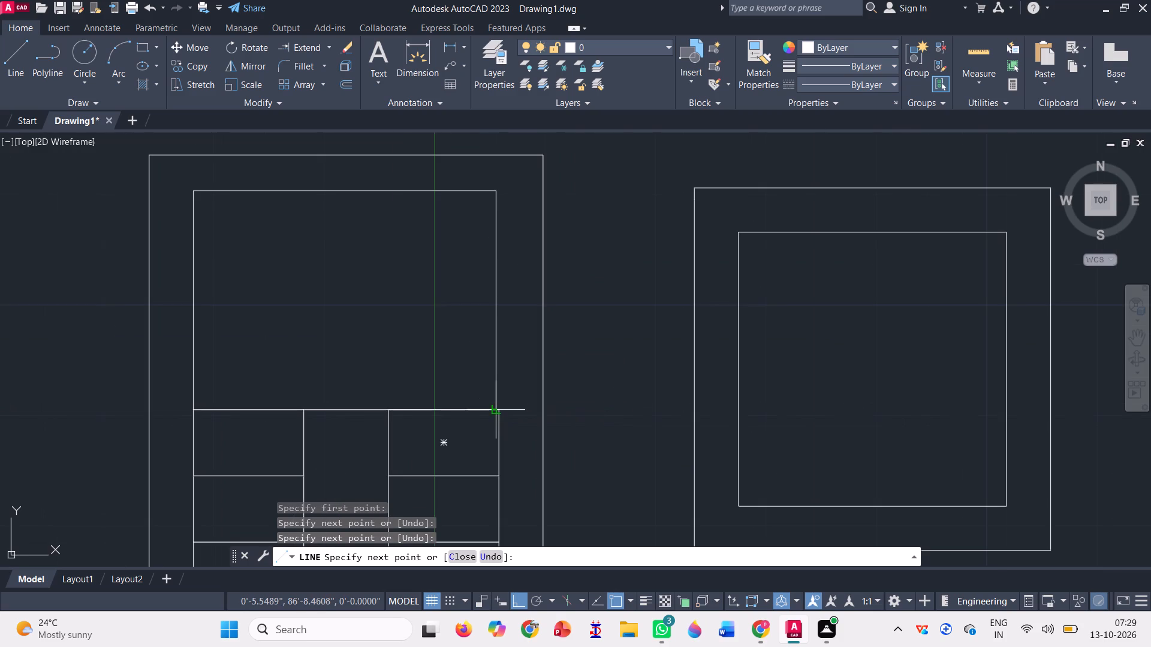
key("space")
Draw a line about 1'-9" north from the east flight's upper-right corner, past the landing's top line.
left_click(16, 46)
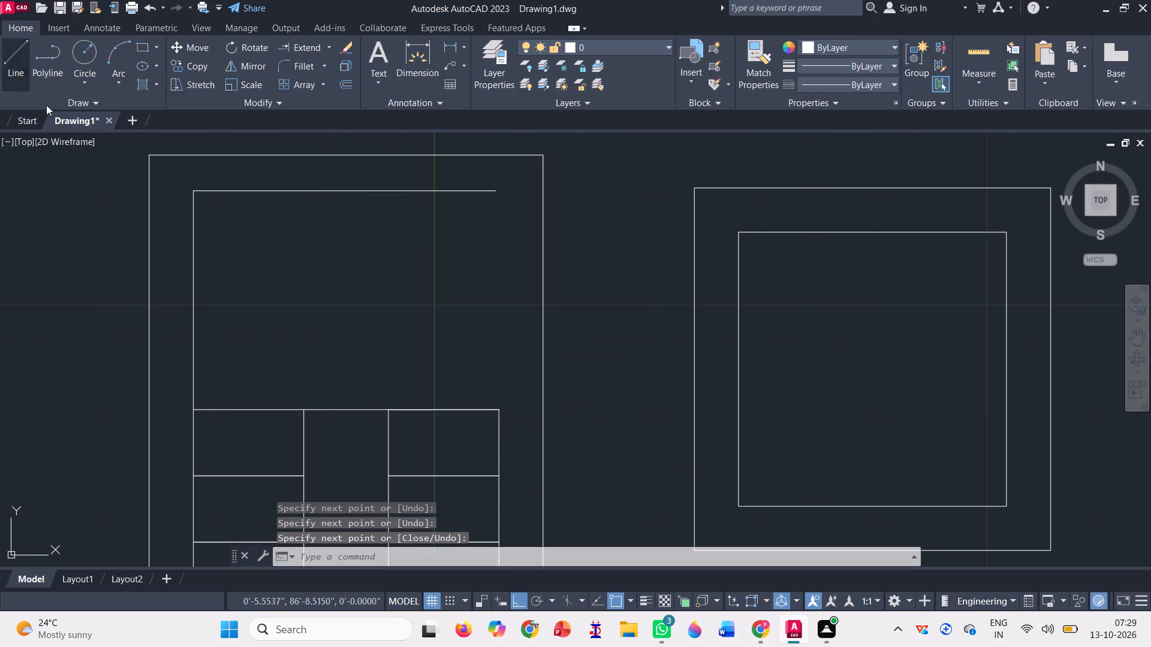
left_click(498, 413)
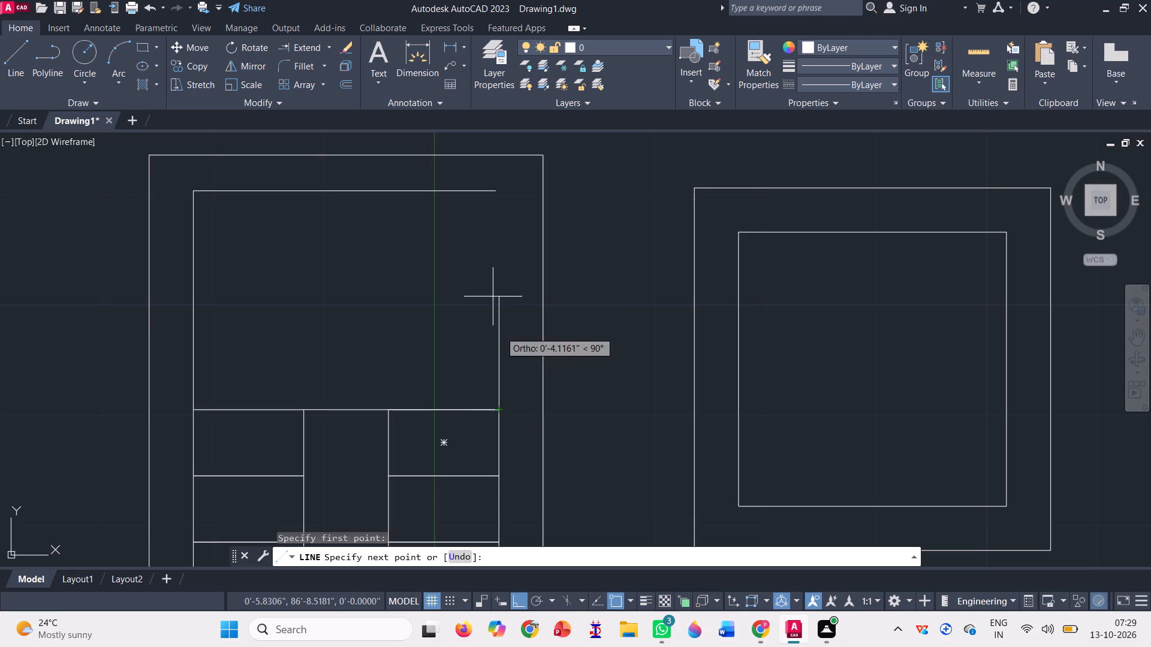
left_click(499, 174)
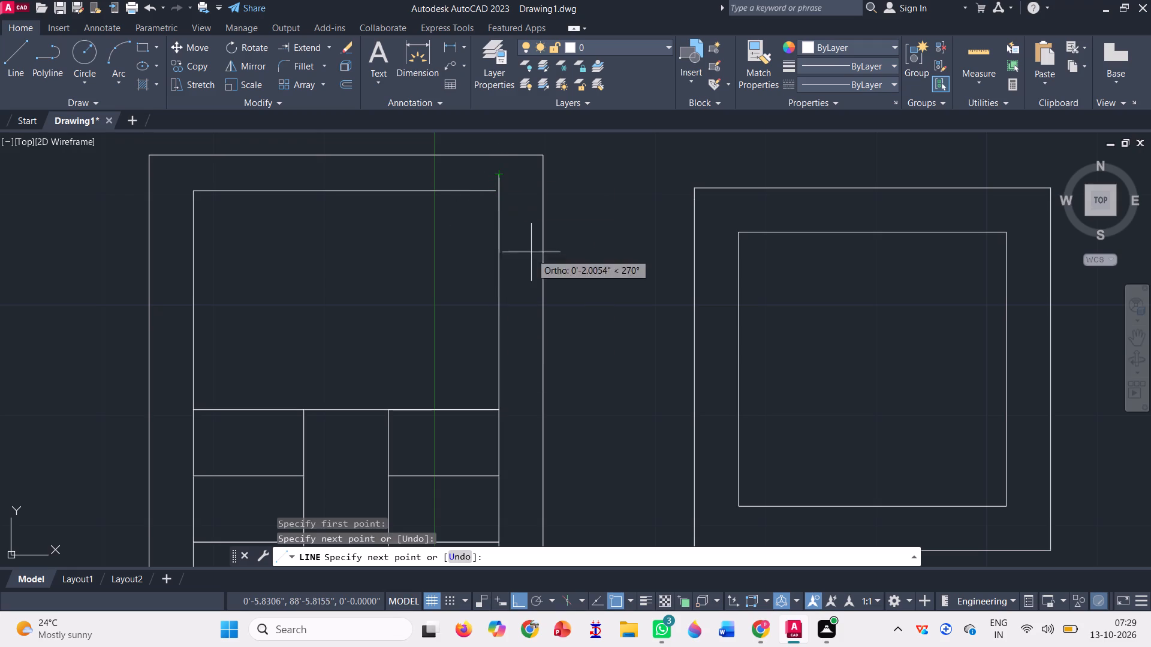
key("space")
Close the landing's inner northeast corner by extending the top line to the east line and trimming the east line's projecting end.
left_click(300, 39)
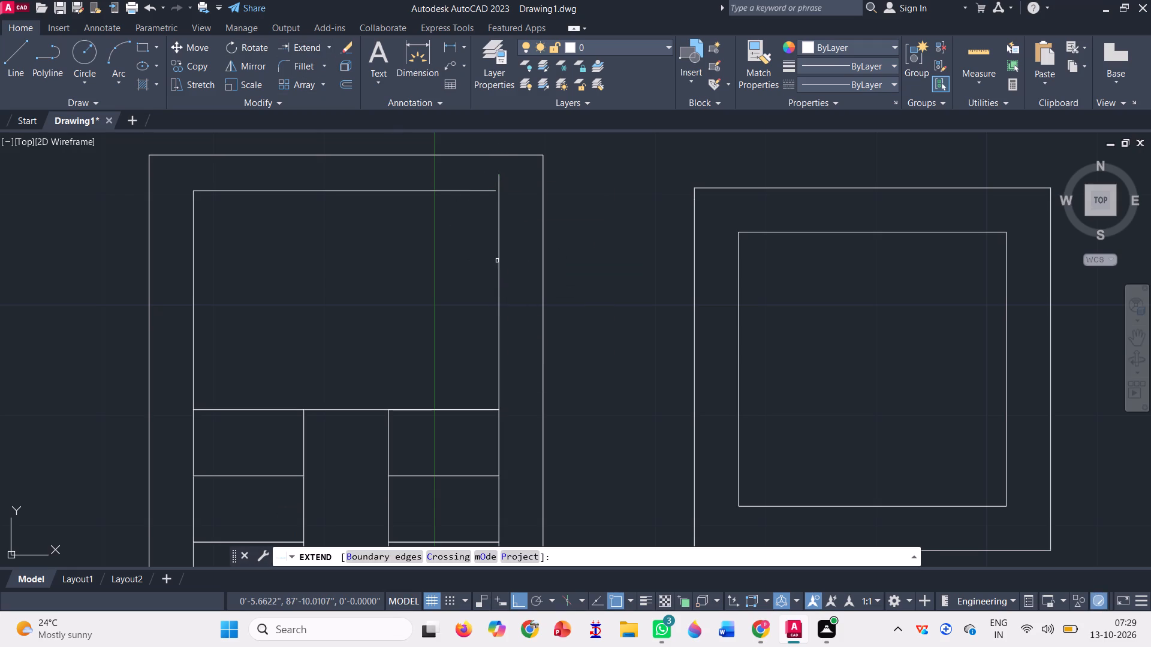
left_click(485, 192)
key("space")
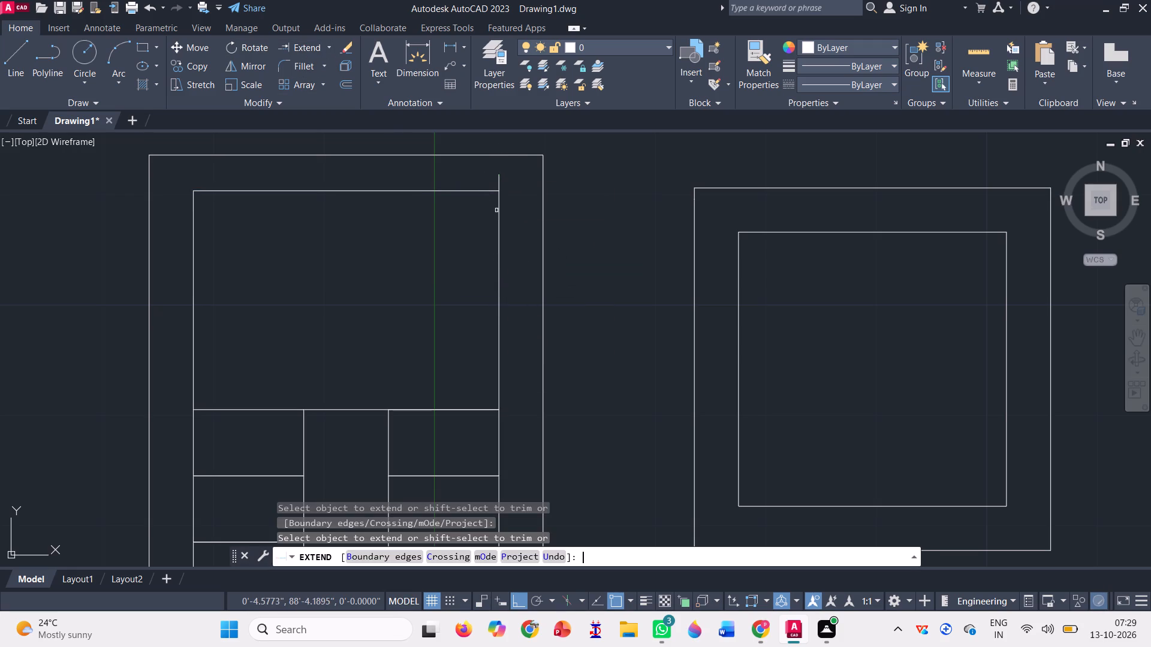
left_click(331, 47)
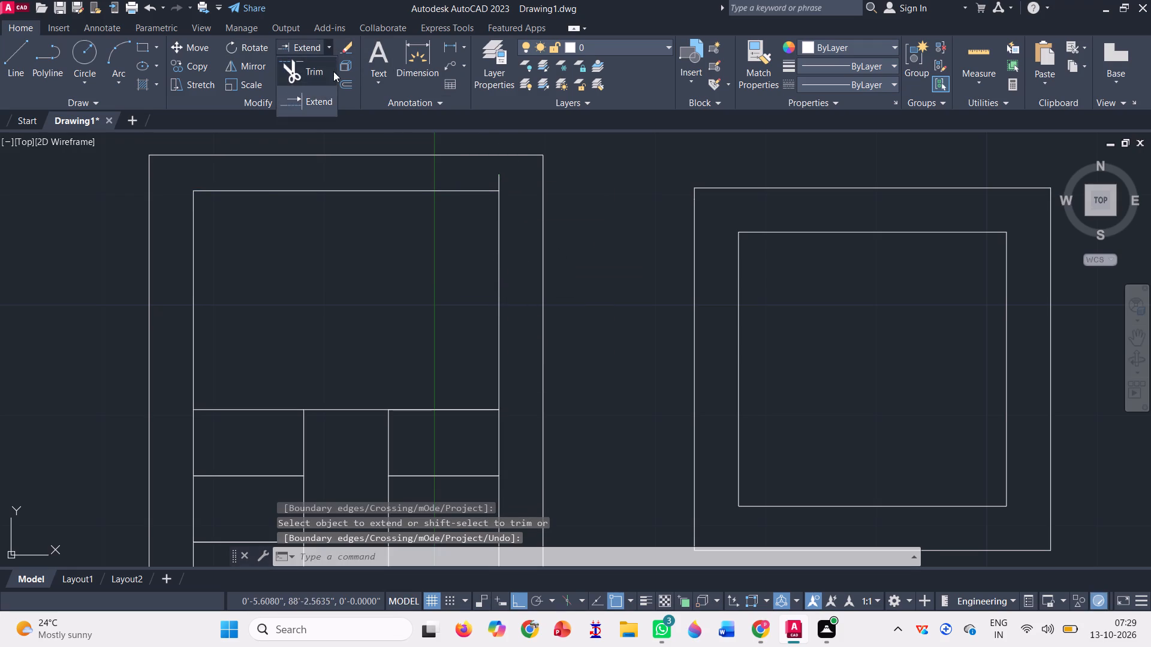
left_click(333, 71)
left_click(514, 183)
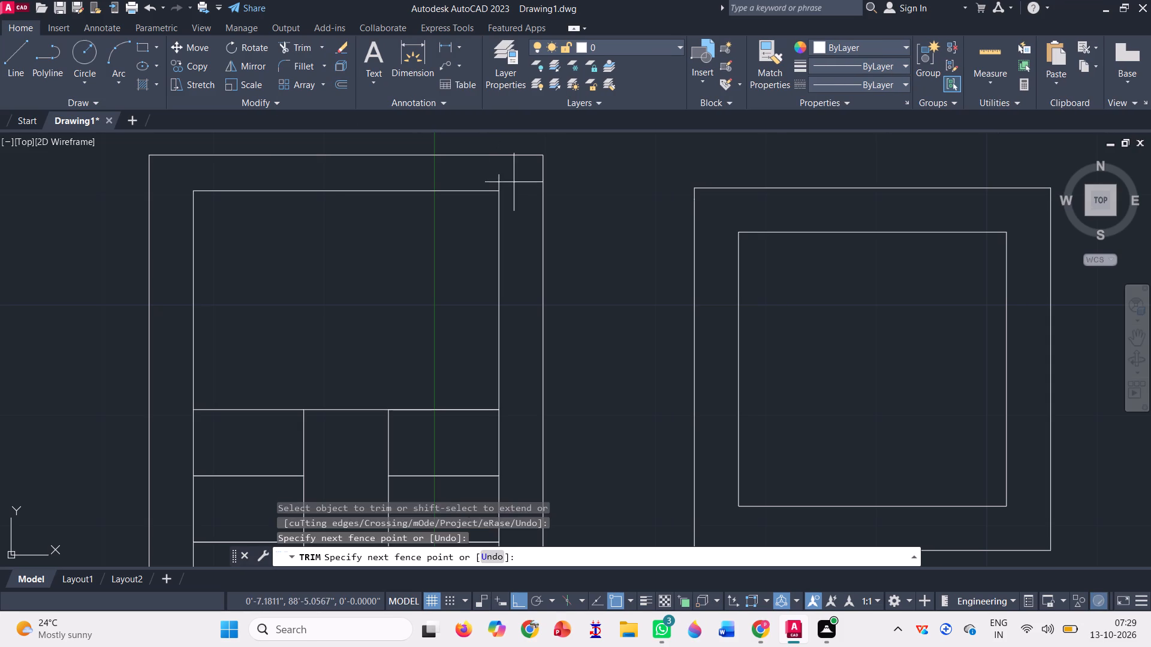
left_click(480, 179)
scroll(480, 179, "down", 2)
scroll(399, 262, "down", 1)
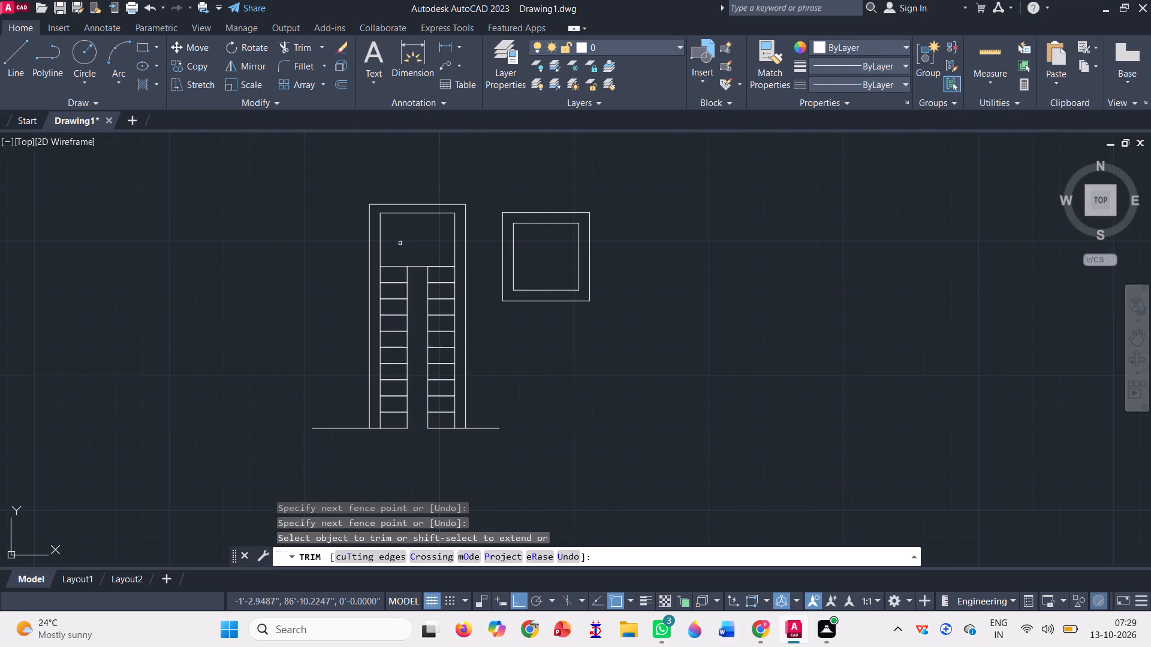
Delete the two long horizontal lines extending outward from the feet of the east and west stair flights.
key("Escape")
scroll(421, 214, "down", 1)
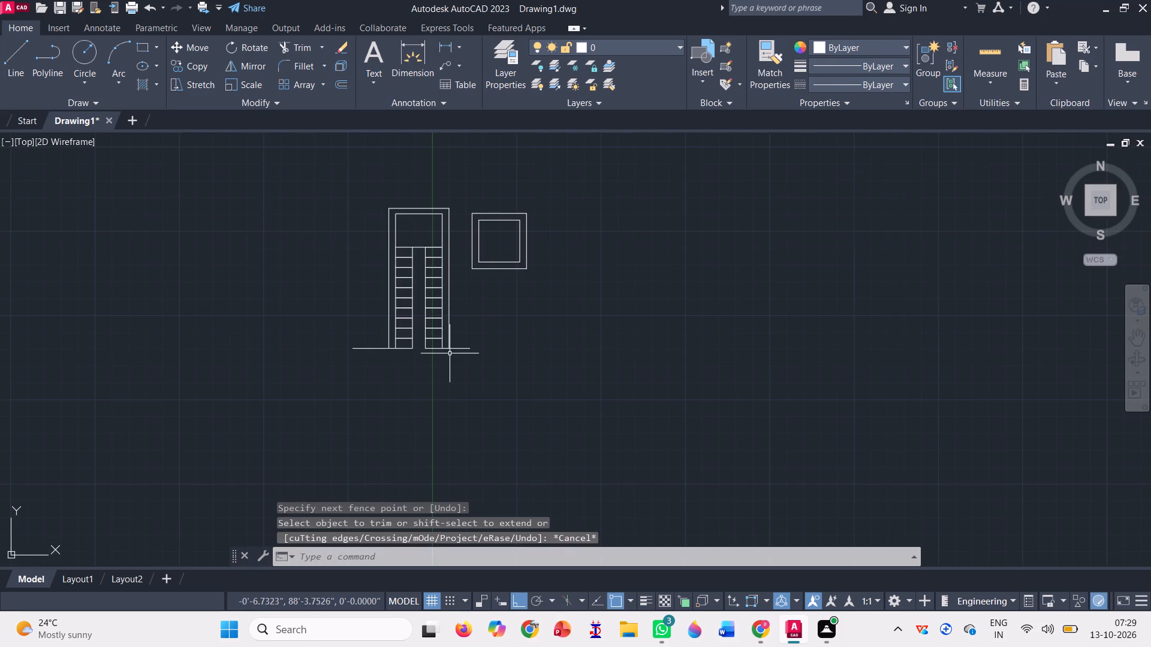
scroll(447, 357, "up", 3)
left_click(477, 294)
left_click(507, 397)
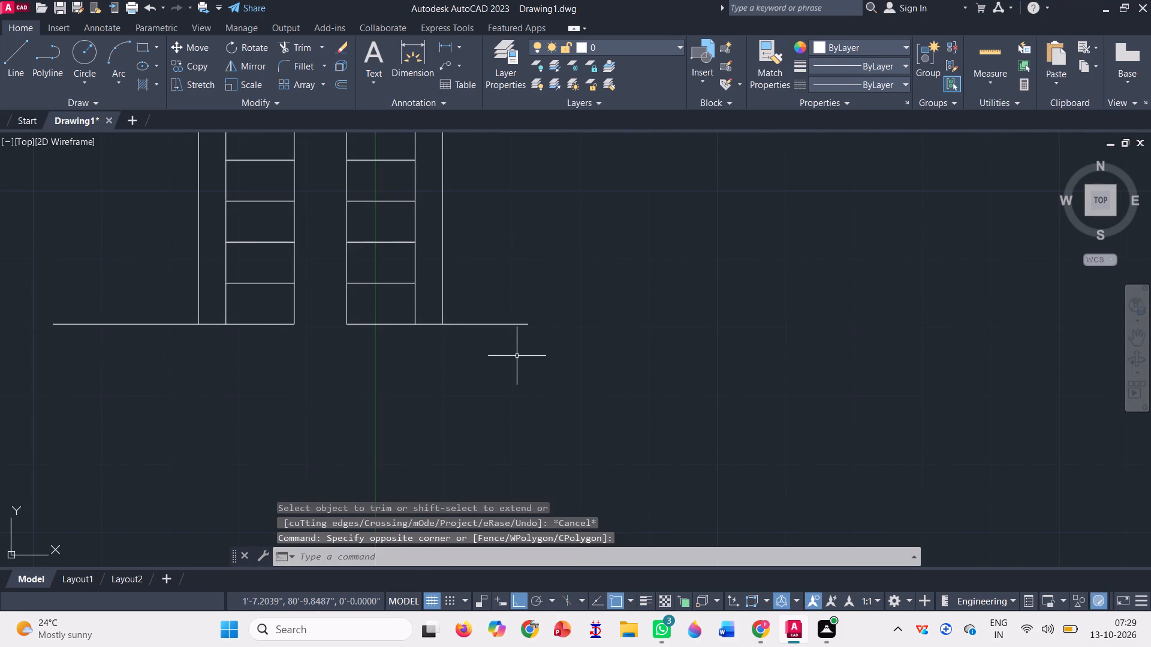
left_click(517, 360)
left_click(489, 279)
left_click(144, 353)
left_click(114, 304)
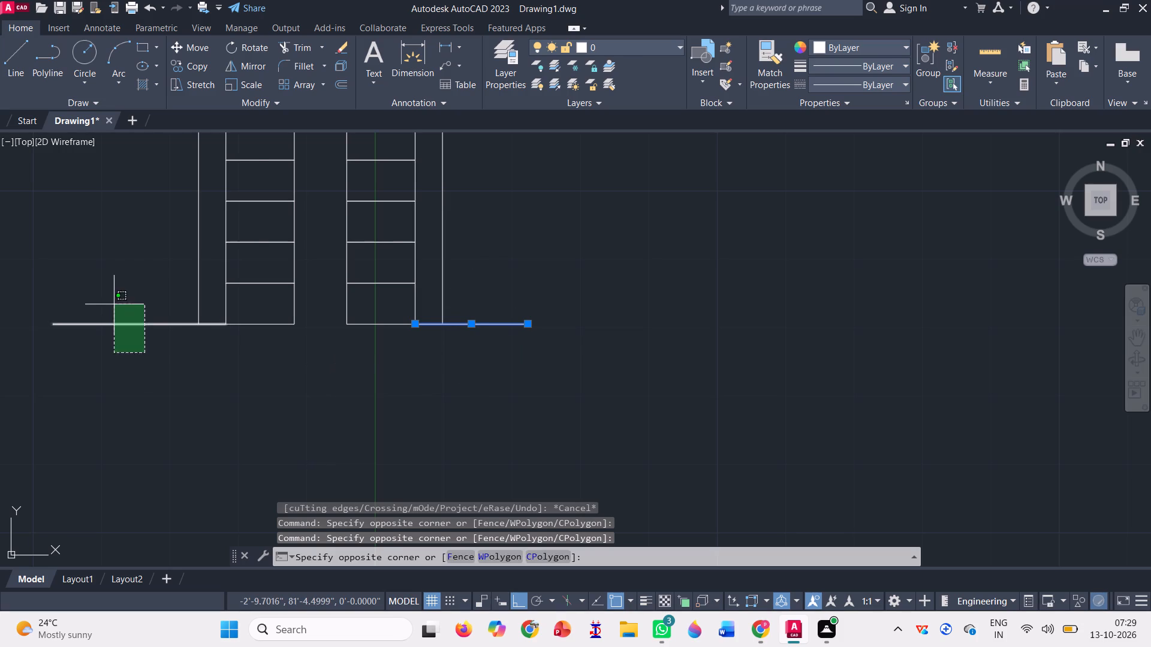
key("Delete")
Draw 4" horizontal lines closing the open wall ends at the foot of the west flight and the east flight.
scroll(161, 374, "down", 1)
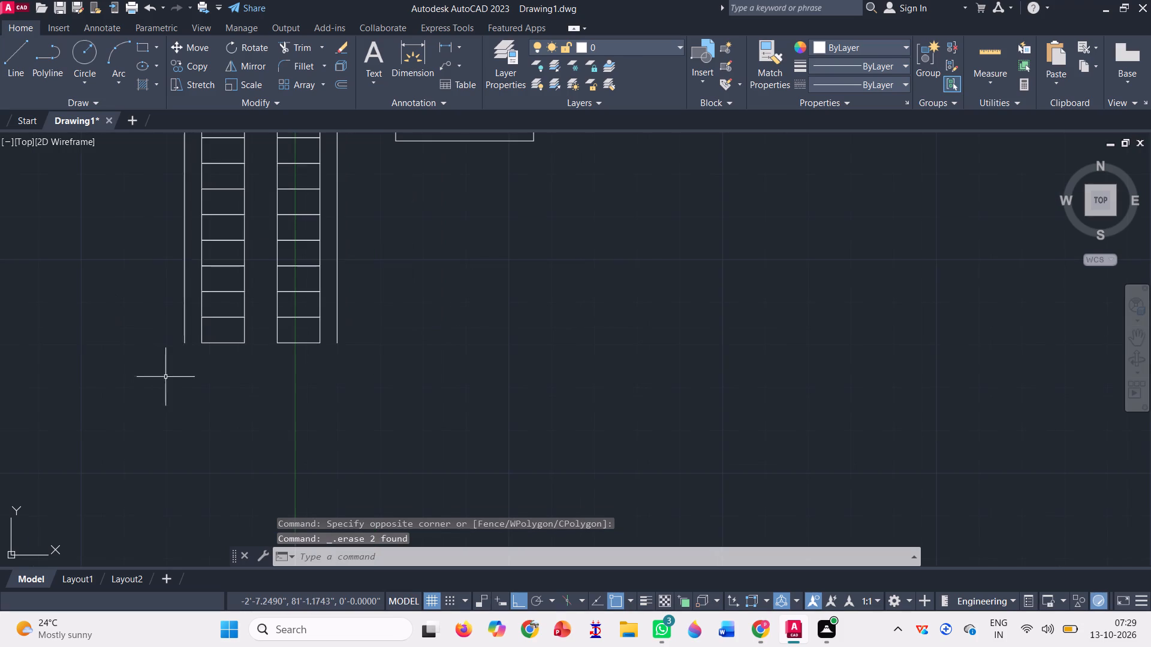
left_click(12, 55)
scroll(222, 343, "up", 2)
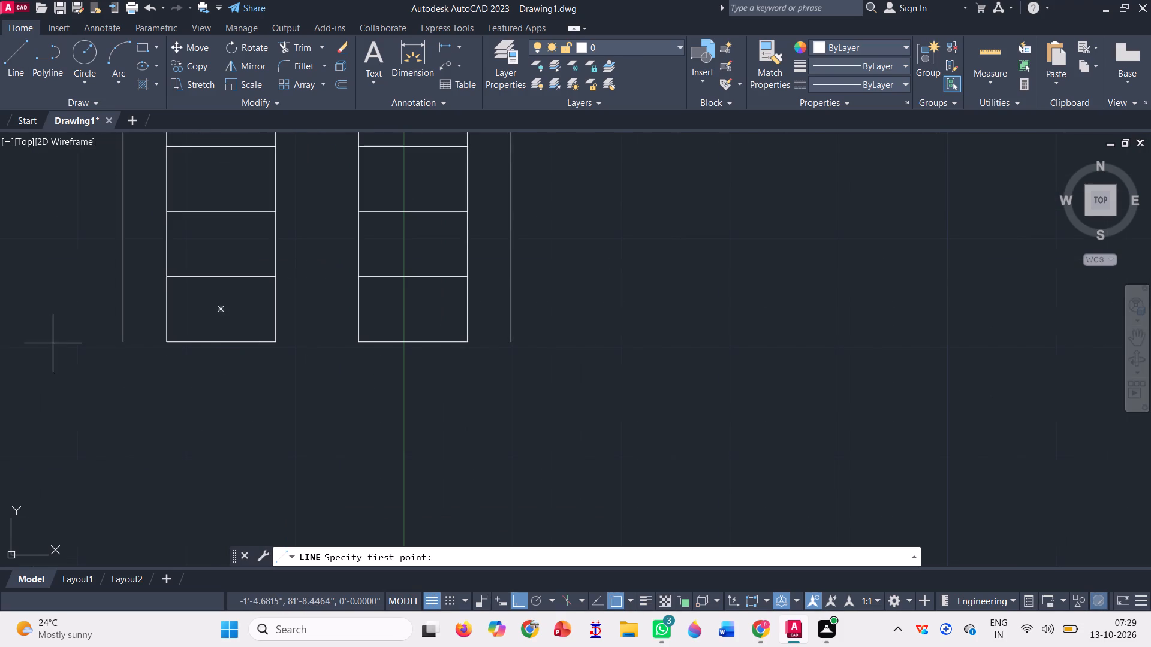
left_click(123, 338)
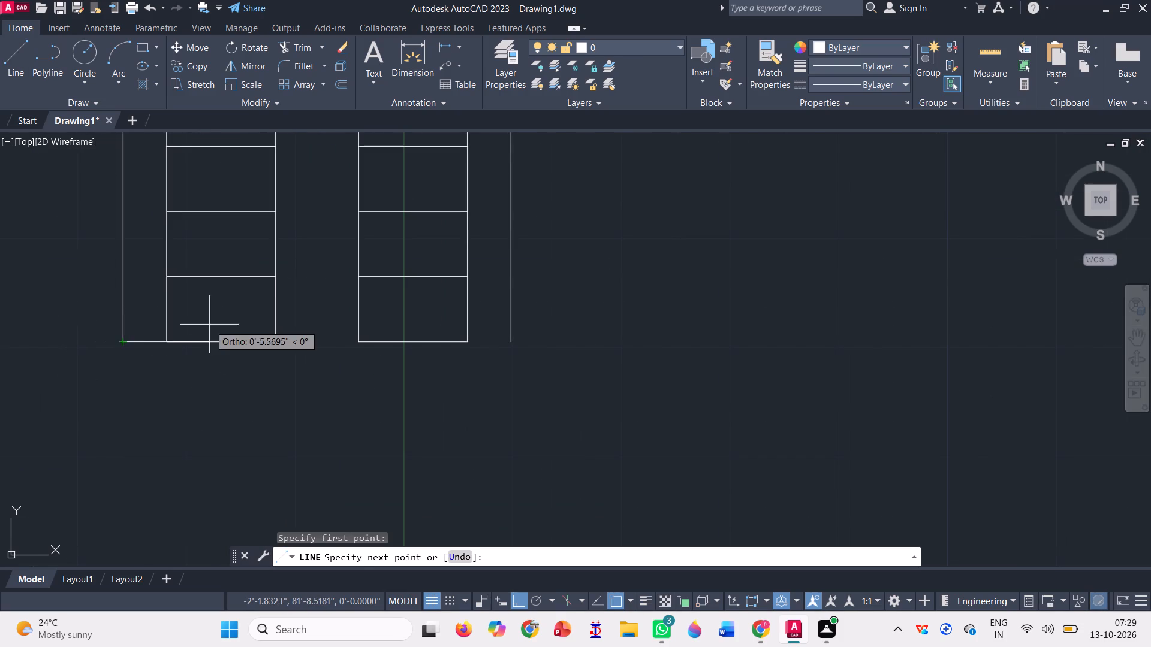
left_click(167, 346)
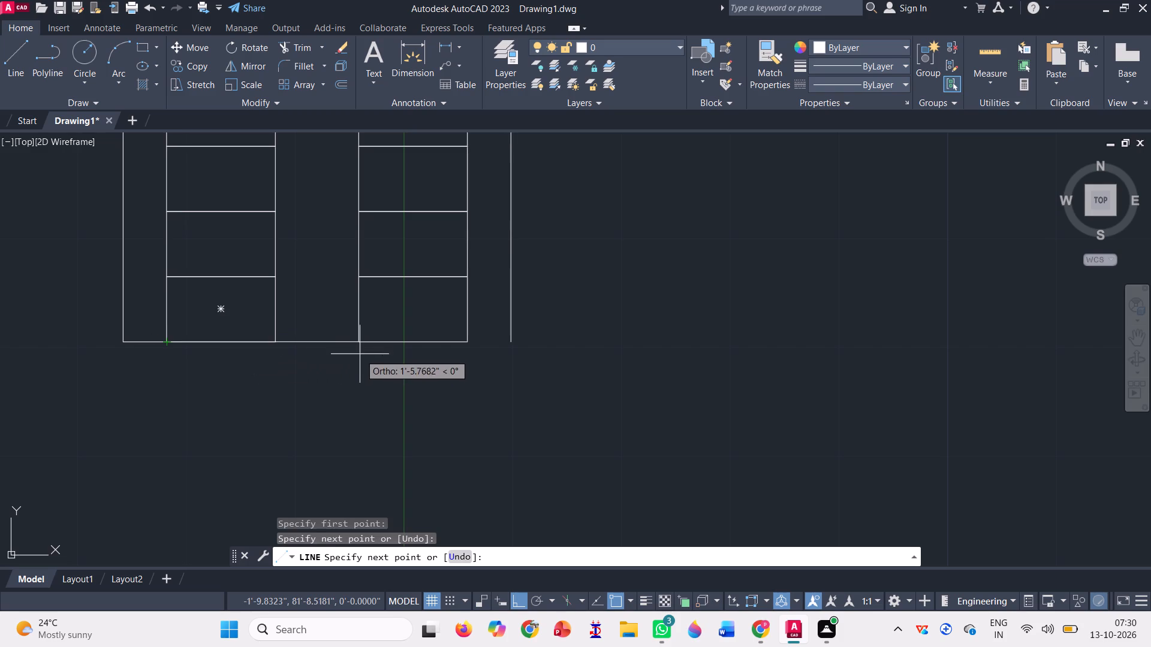
key("space")
key("l")
key("Return")
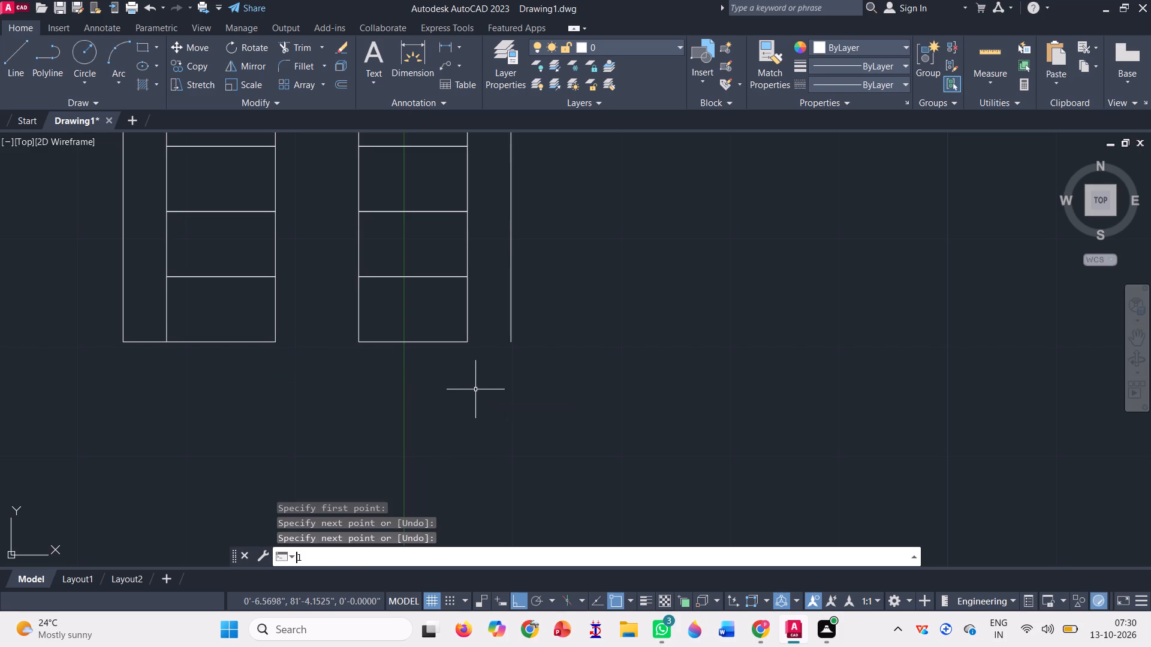
scroll(469, 332, "up", 2)
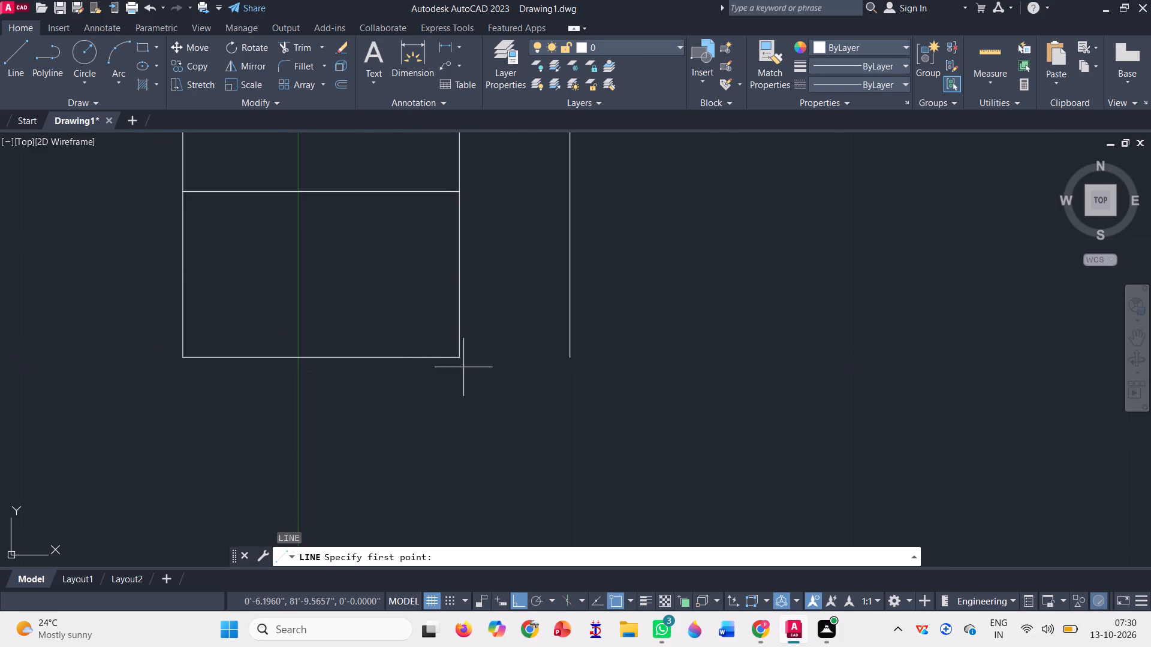
left_click(458, 359)
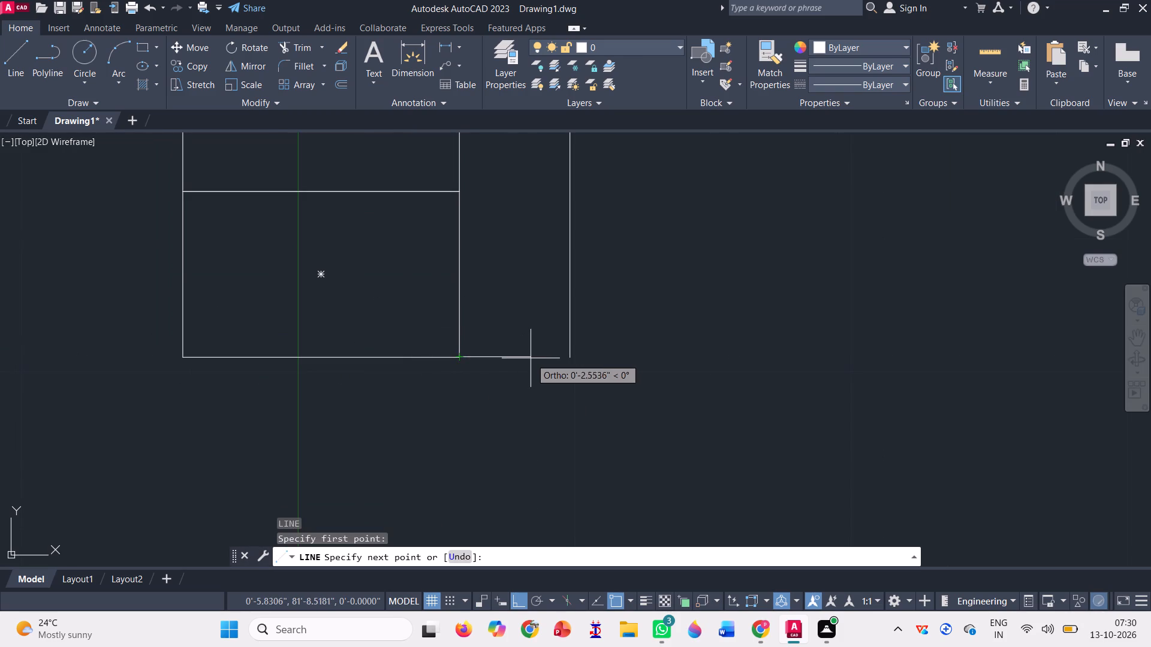
left_click(571, 358)
key("space")
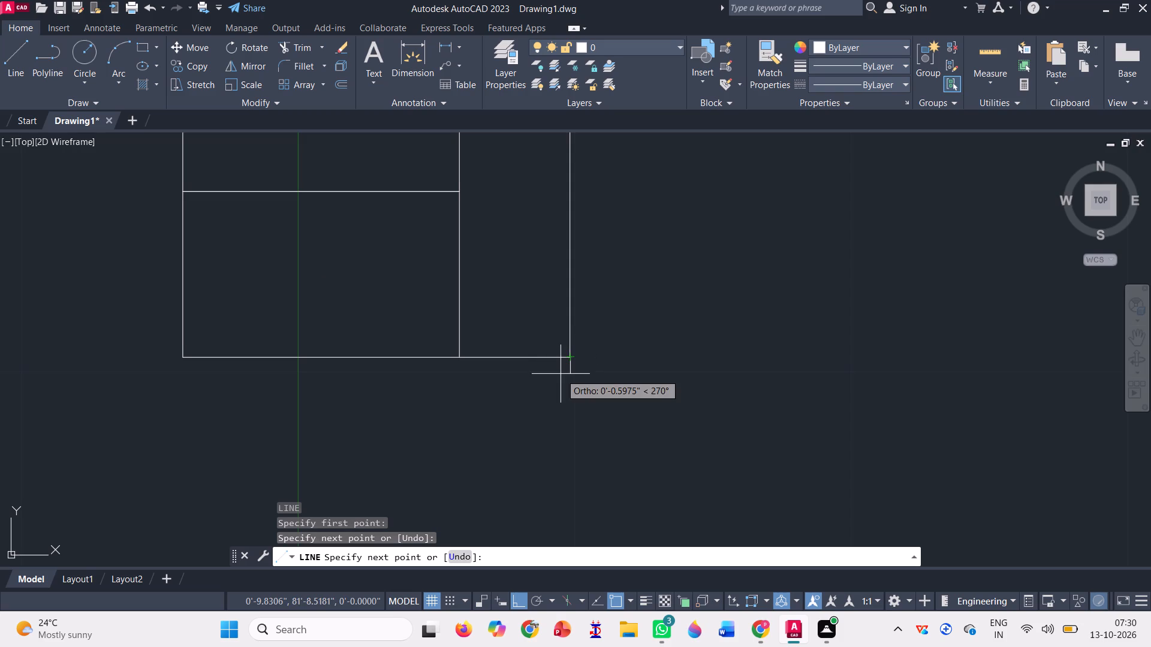
Join the linework of the whole stair, including both flights, the landing and the surrounding wall.
scroll(507, 395, "down", 5)
left_click(520, 414)
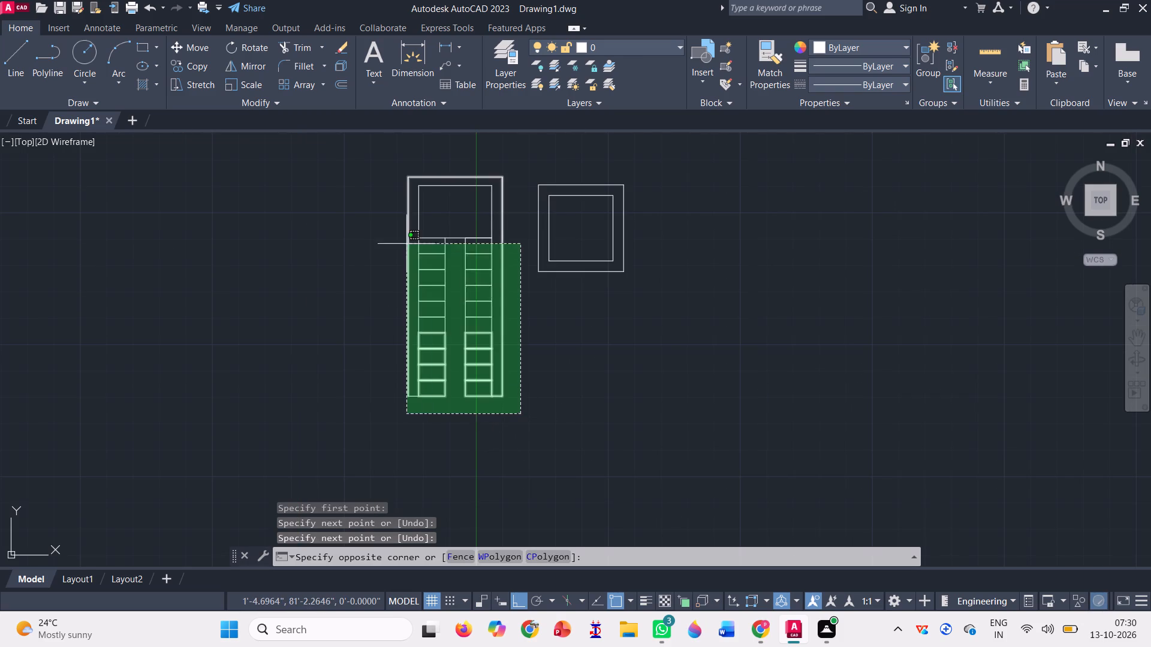
left_click(388, 161)
key("j")
key("Return")
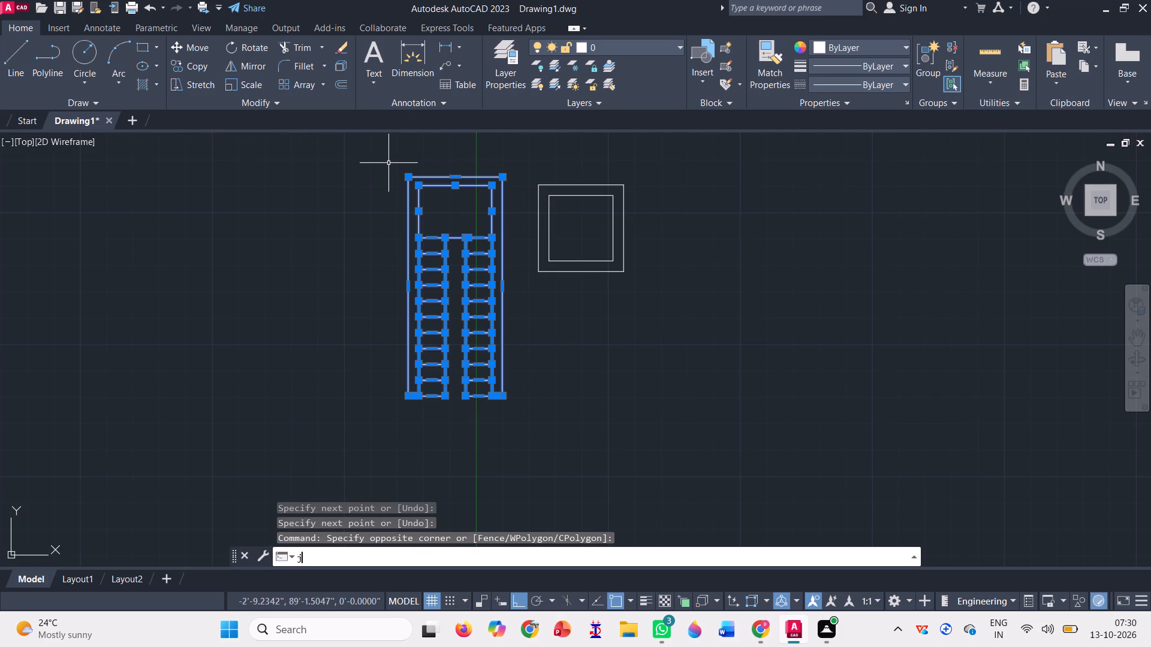
Delete the double-line square enclosure beneath the northeast room in the westernmost floor plan, inside the boundary wall.
scroll(356, 288, "down", 5)
scroll(381, 346, "down", 1)
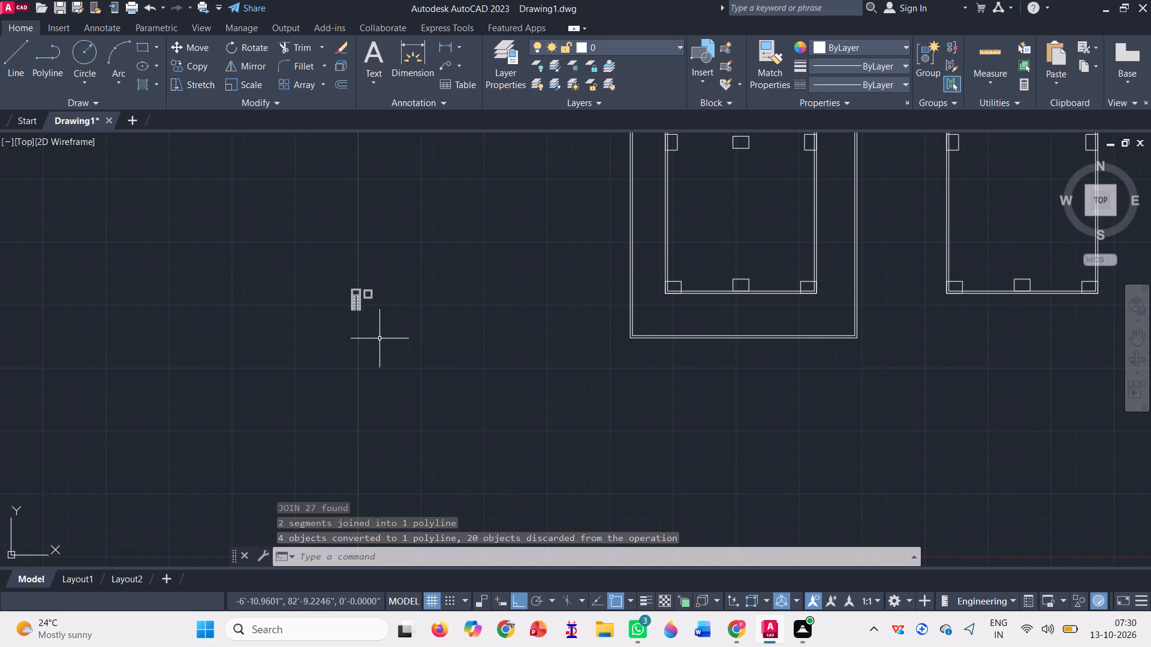
scroll(456, 301, "down", 1)
scroll(578, 209, "up", 3)
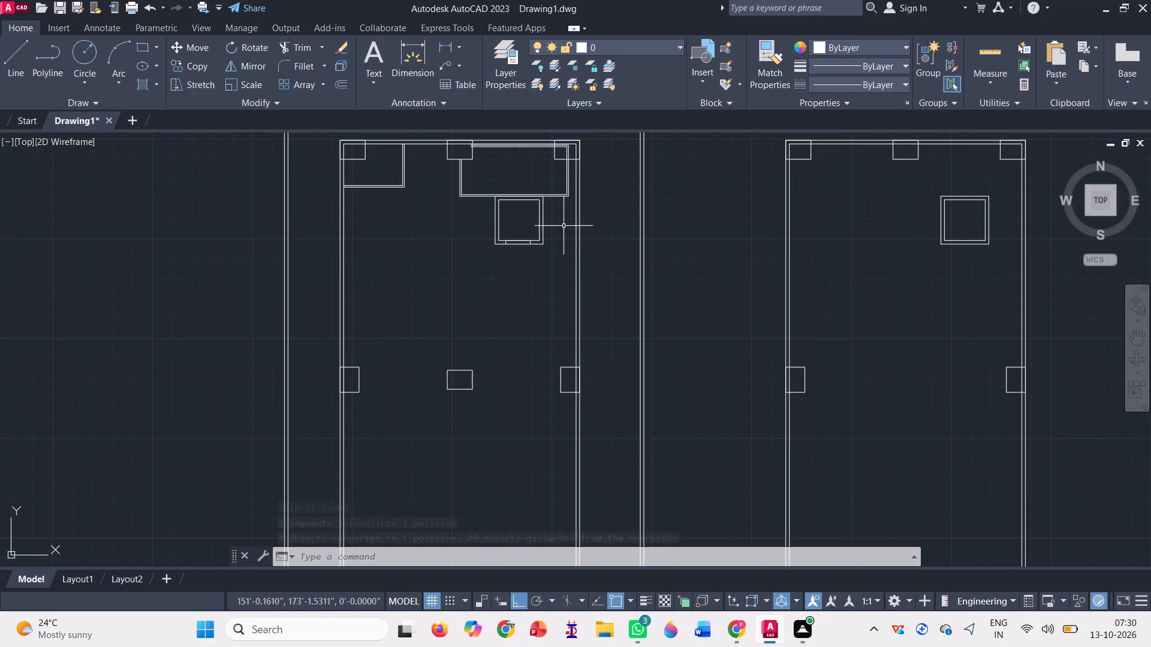
left_click(555, 256)
left_click(428, 210)
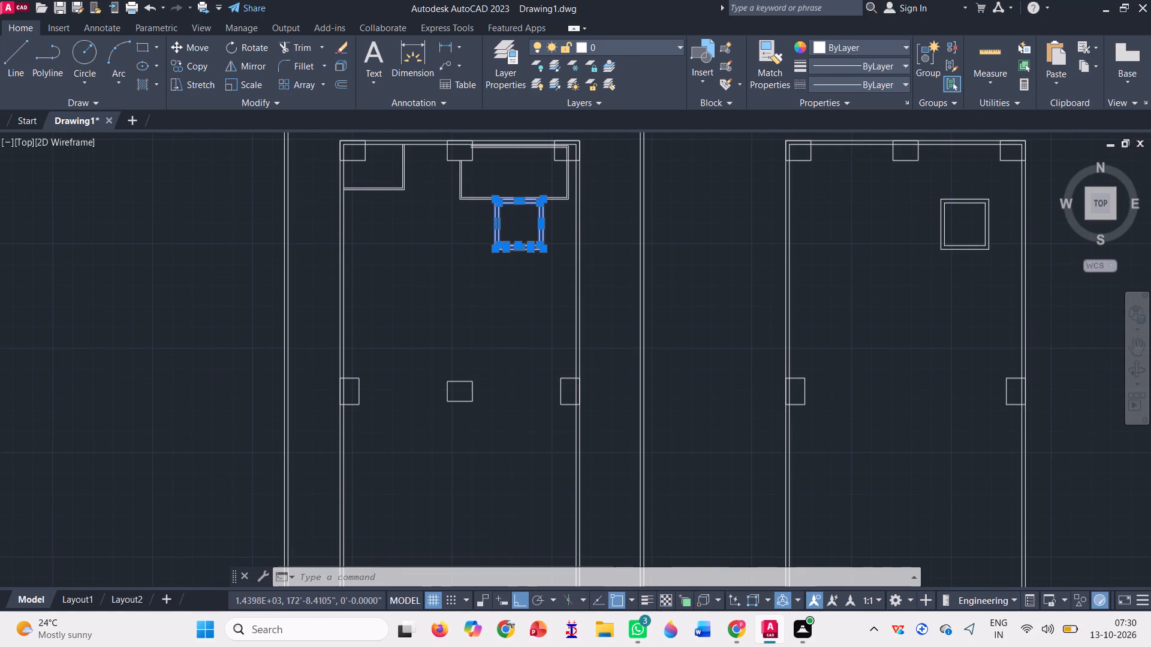
key("Delete")
Delete the double-line square enclosure in the second floor plan from the west, including its two leftover top lines.
scroll(426, 207, "down", 1)
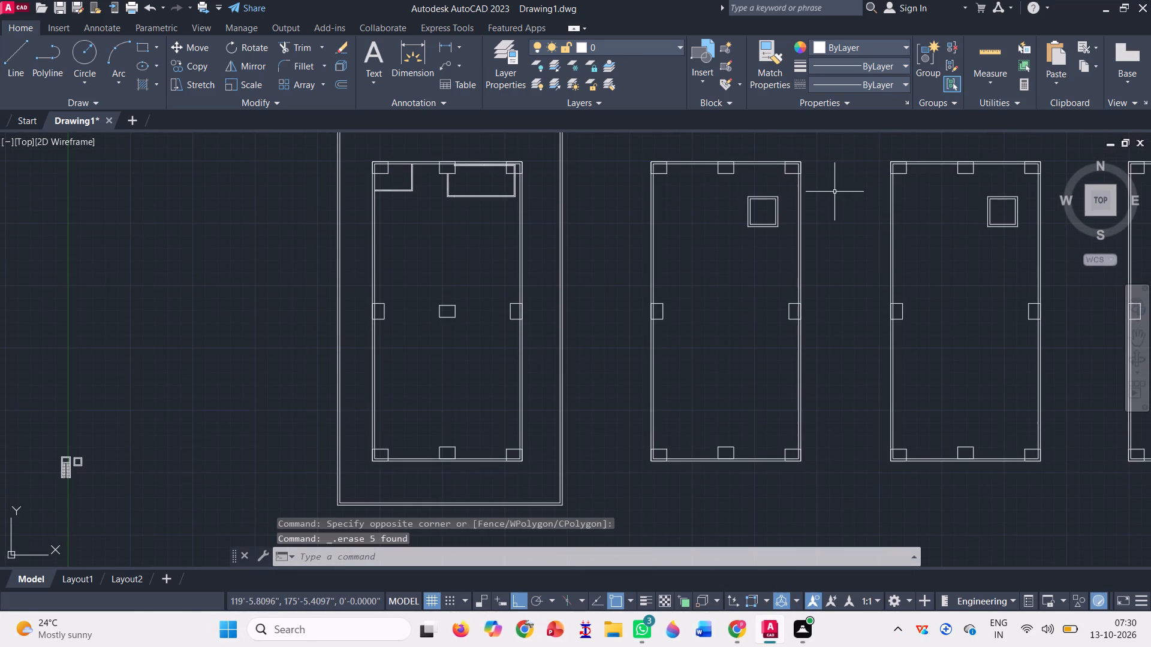
scroll(818, 224, "up", 3)
left_click(679, 289)
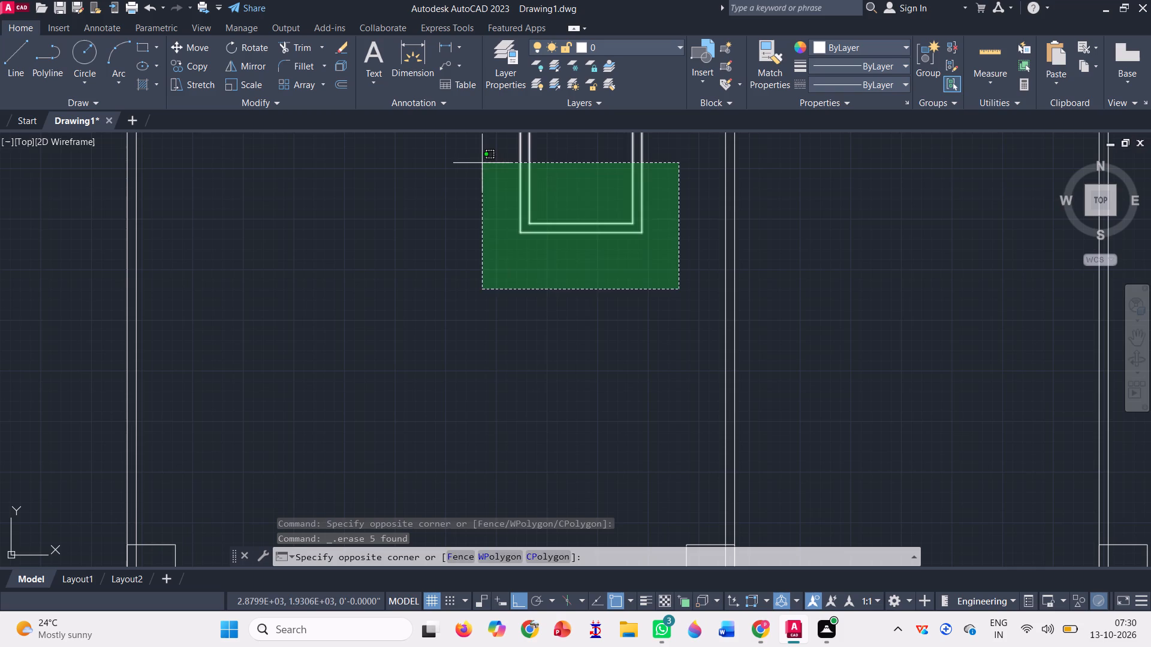
left_click(482, 163)
key("Delete")
scroll(620, 4, "down", 2)
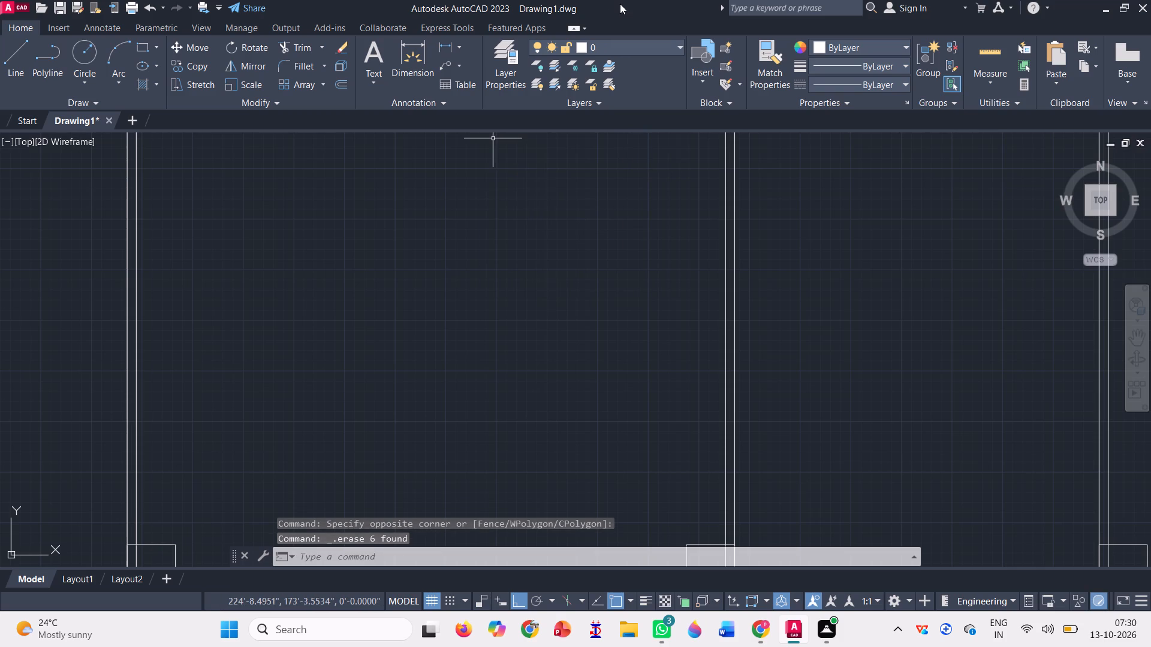
scroll(620, 4, "down", 2)
scroll(323, 335, "down", 3)
scroll(397, 293, "up", 3)
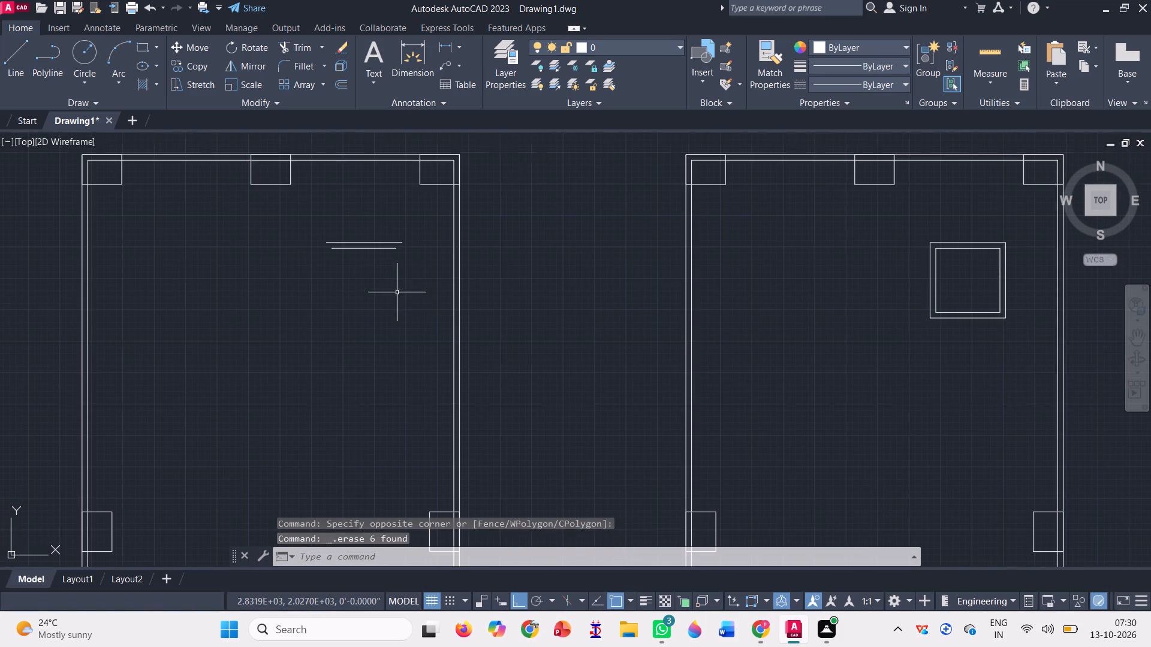
left_click(433, 271)
left_click(281, 238)
key("Delete")
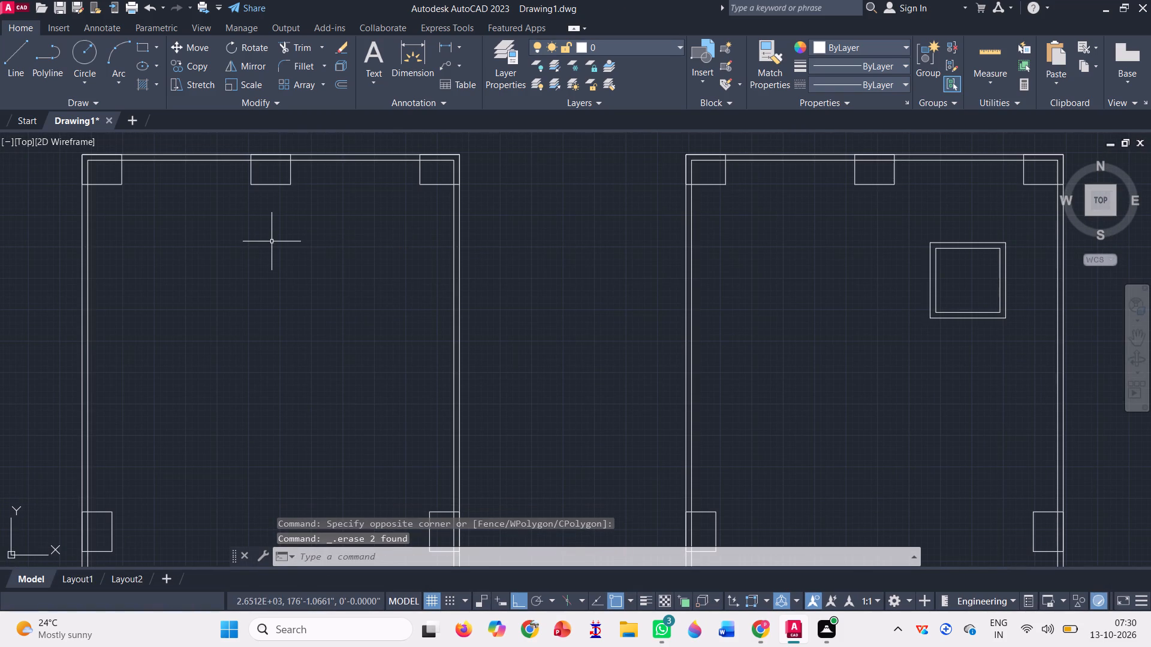
Delete the double-line square enclosure in the third floor plan from the west.
scroll(65, 448, "down", 2)
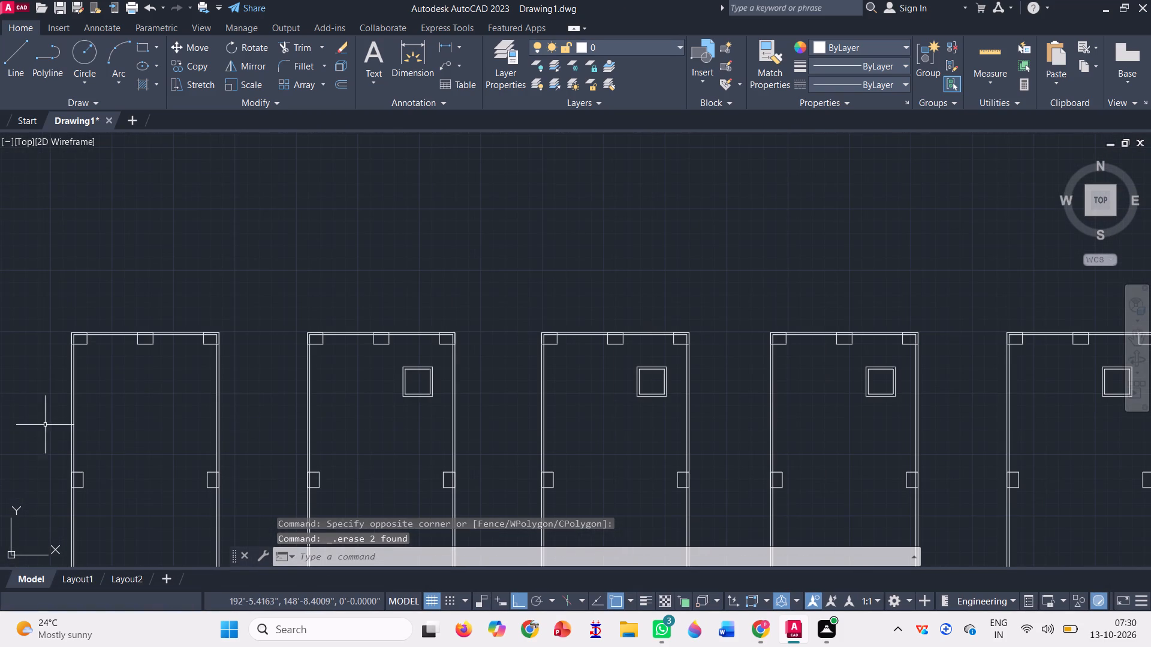
scroll(439, 409, "up", 2)
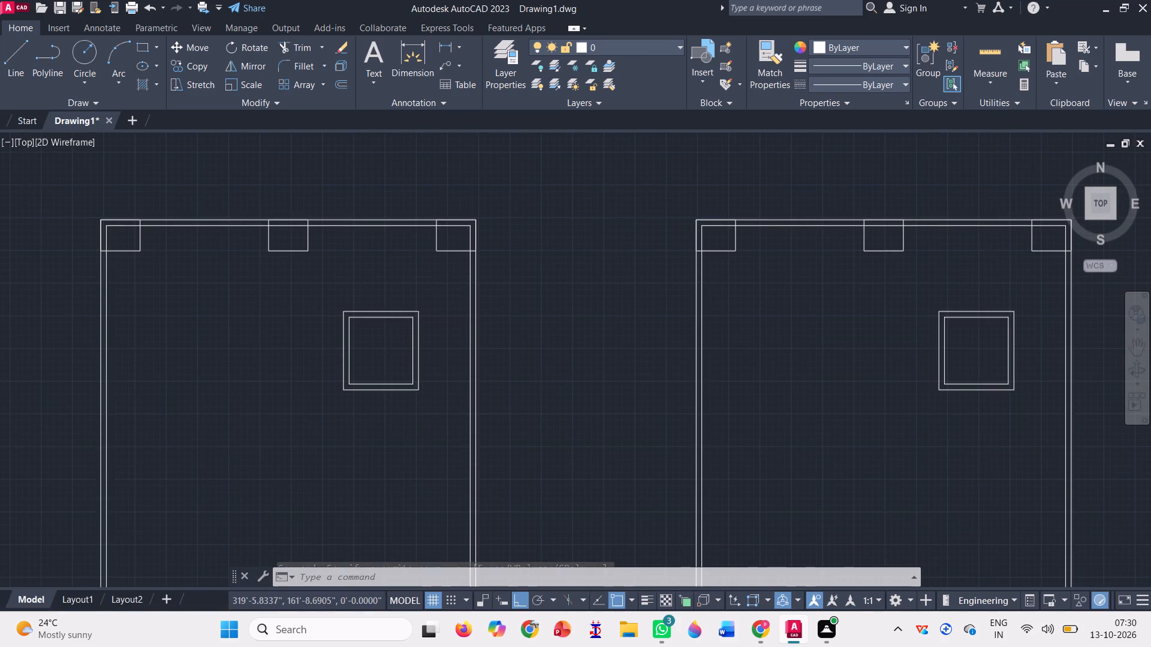
left_click(435, 391)
left_click(307, 291)
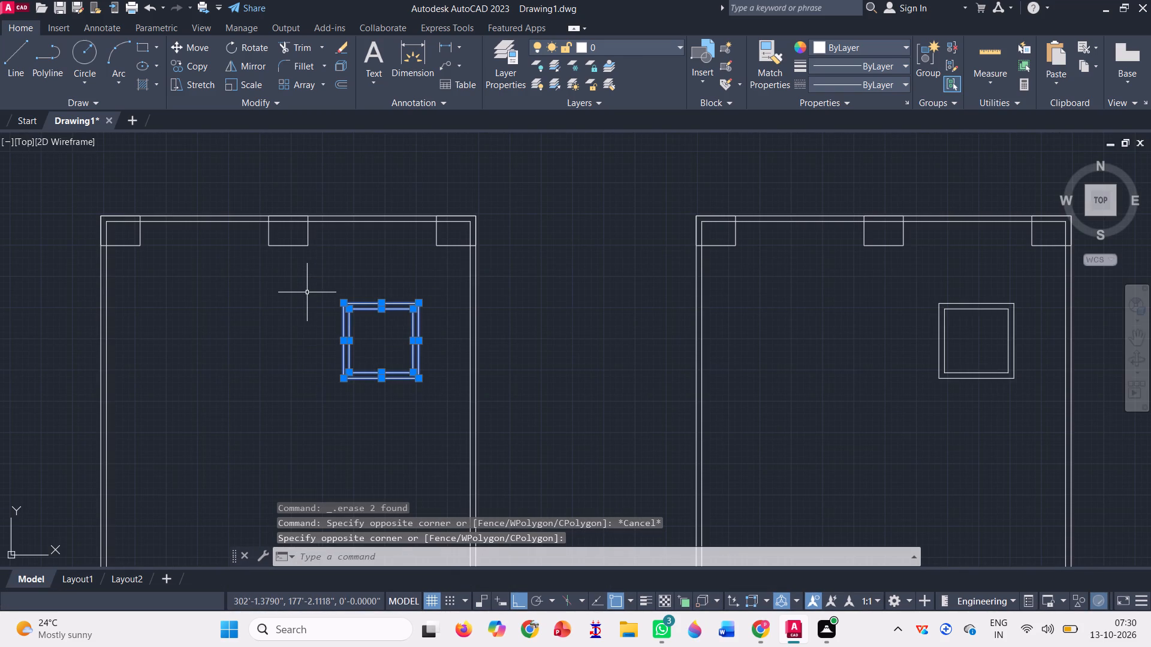
key("Delete")
Delete the double-line square enclosure in the fourth floor plan from the west.
scroll(307, 292, "down", 2)
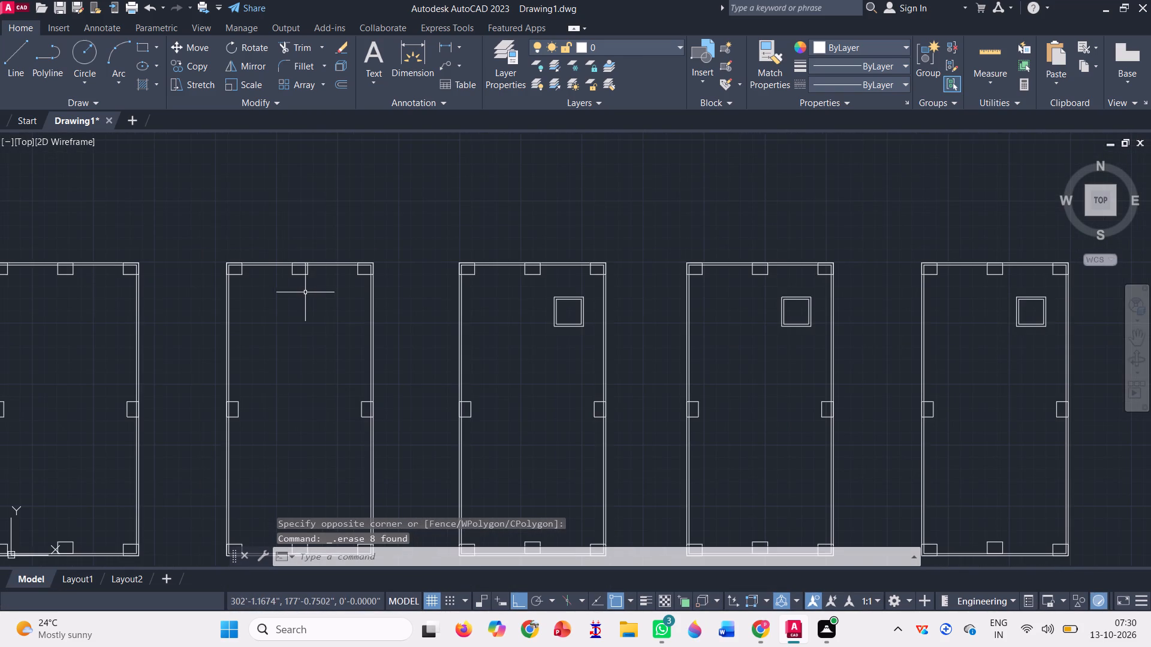
scroll(575, 316, "up", 3)
left_click(626, 370)
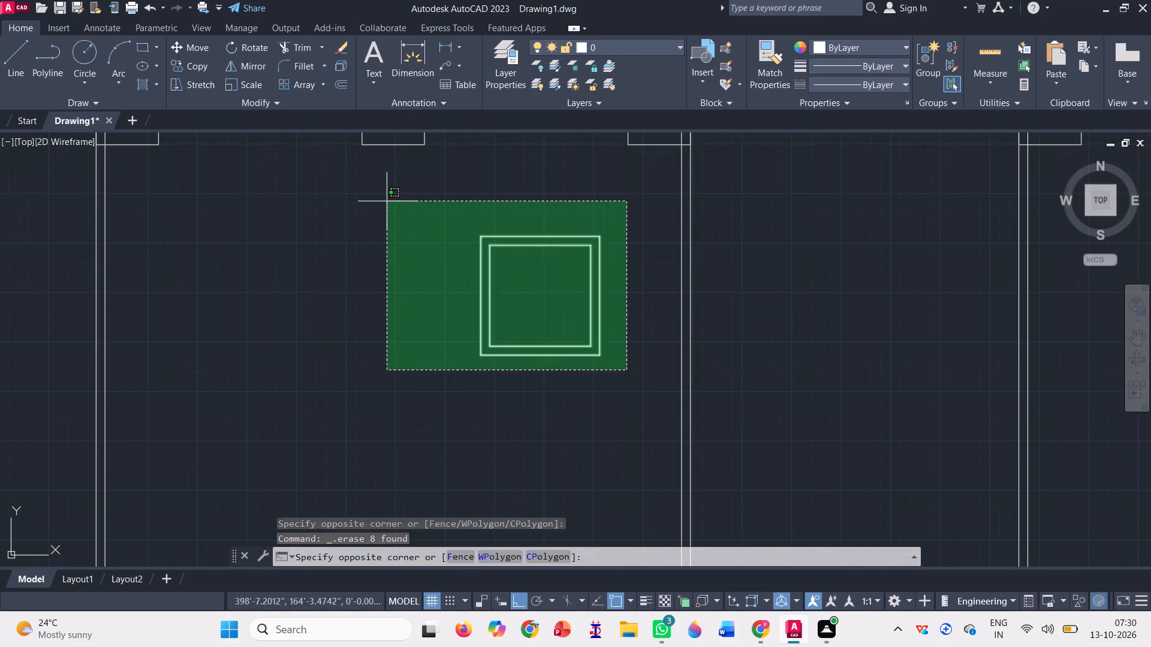
left_click(387, 201)
key("Delete")
Delete the double-line square enclosure in the fifth floor plan from the west.
scroll(387, 201, "down", 2)
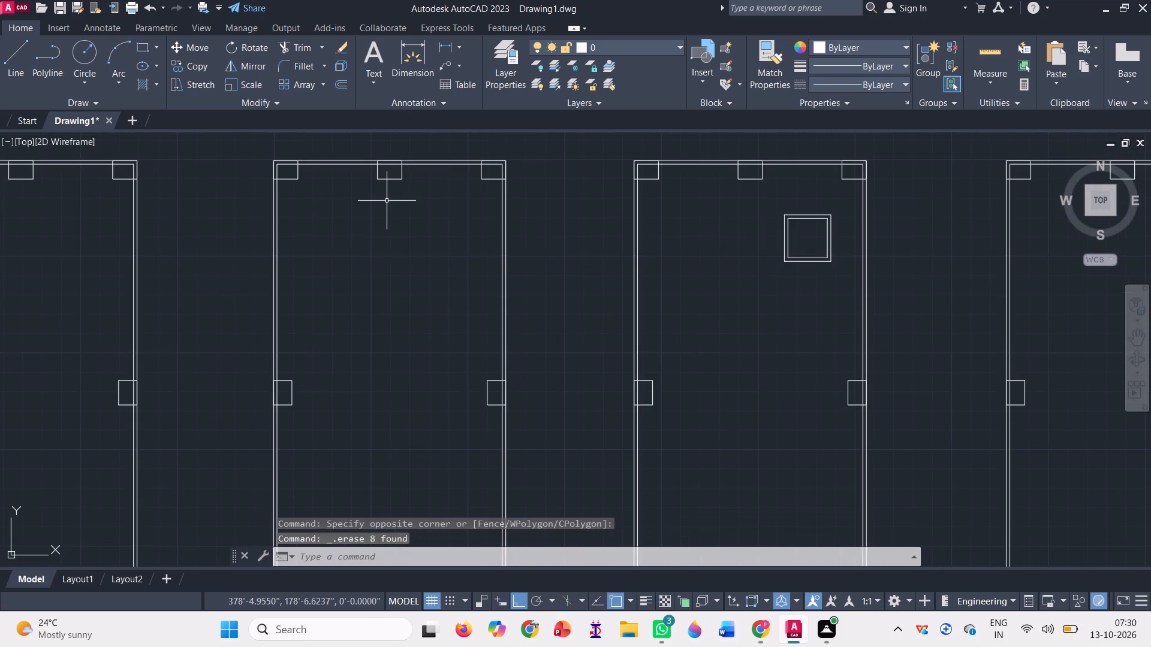
scroll(387, 201, "down", 2)
scroll(663, 223, "up", 3)
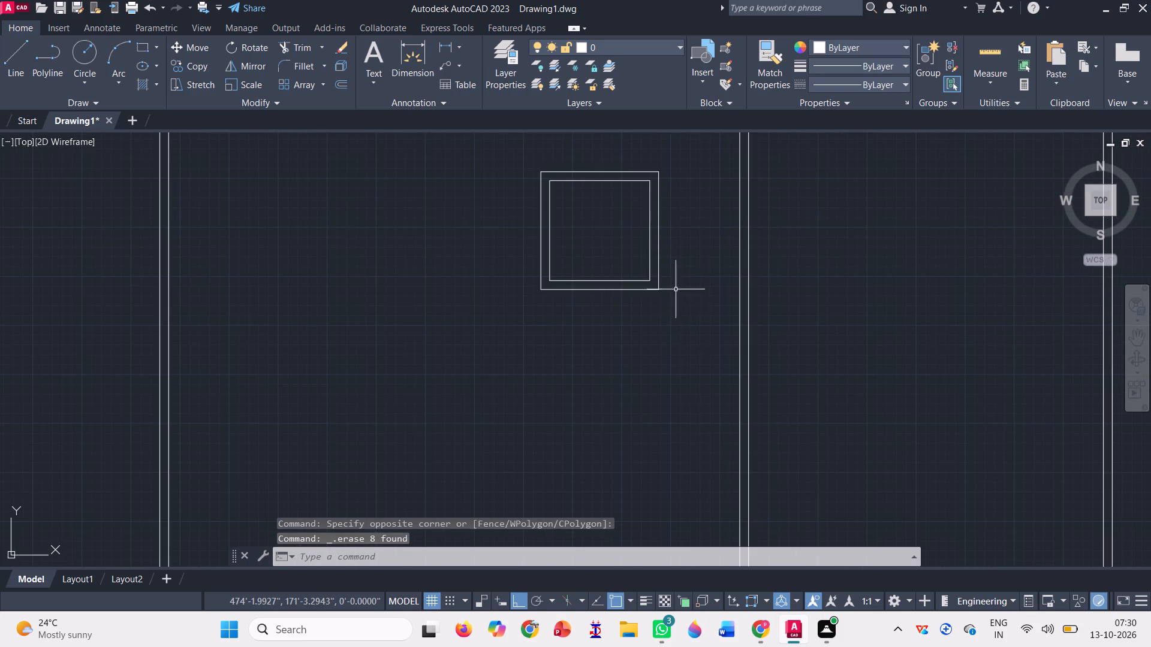
left_click(679, 309)
left_click(496, 144)
key("Delete")
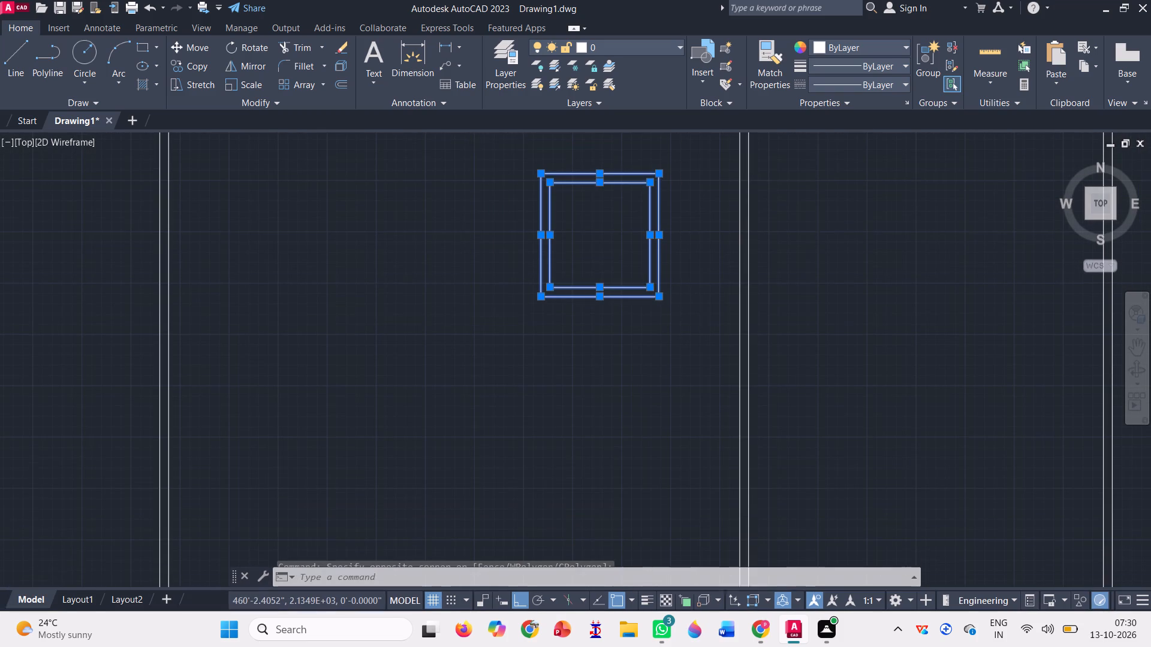
Delete the double-line square enclosure in the sixth floor plan from the west.
scroll(496, 144, "down", 2)
scroll(350, 318, "down", 2)
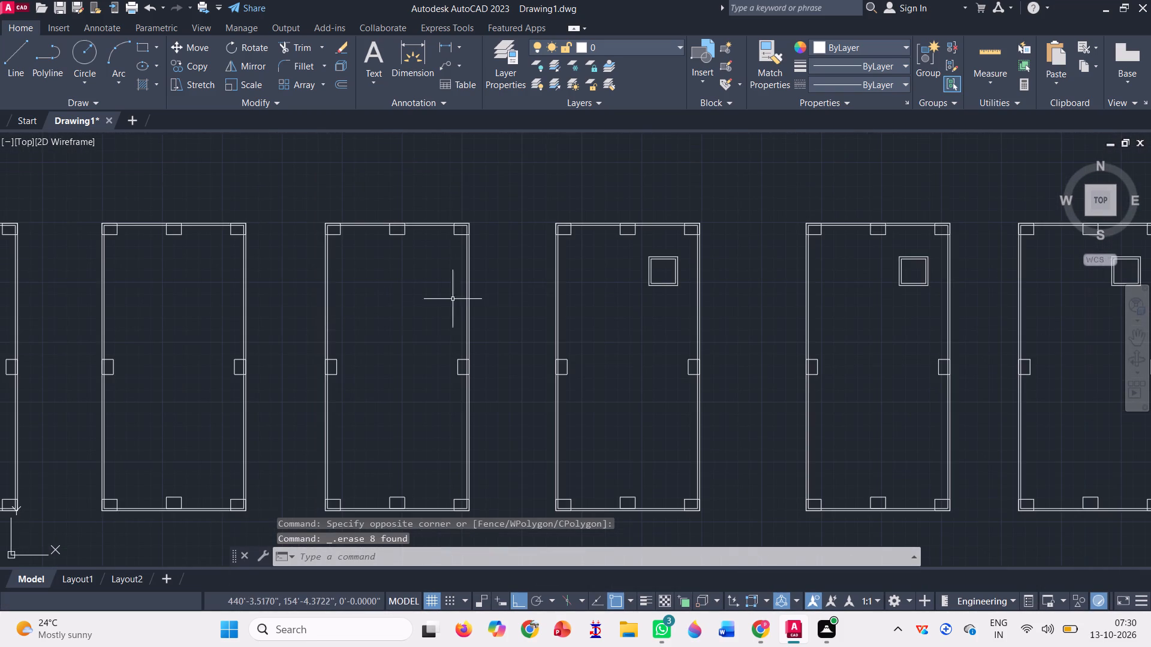
scroll(668, 301, "up", 3)
scroll(716, 273, "down", 1)
left_click(722, 252)
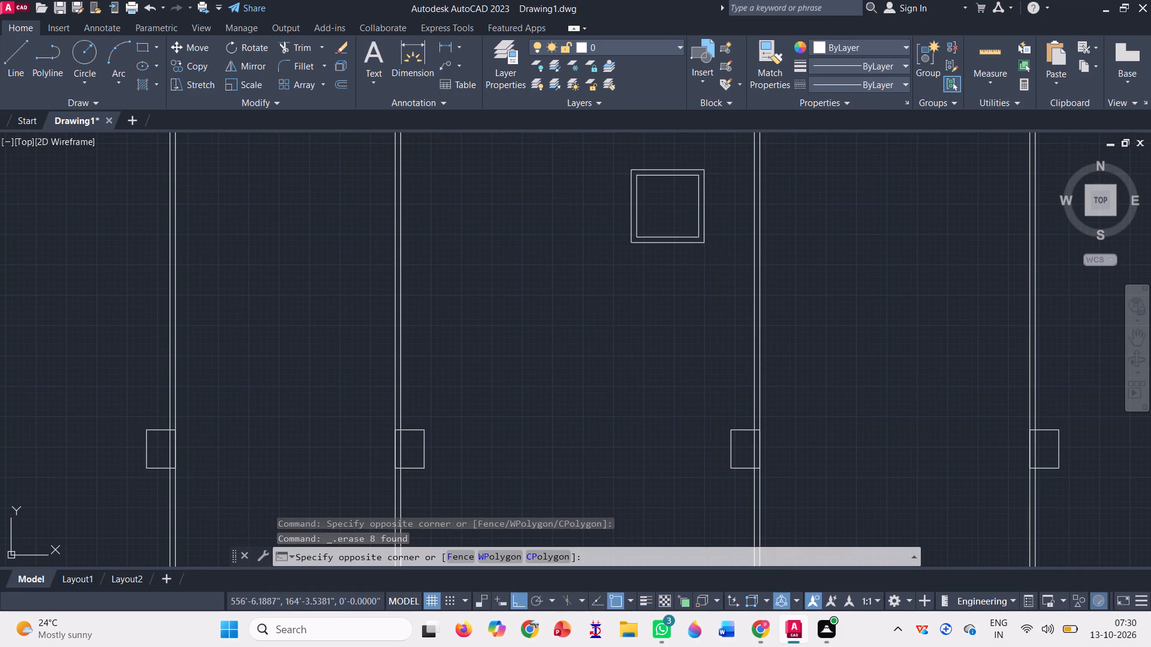
left_click(605, 152)
key("Delete")
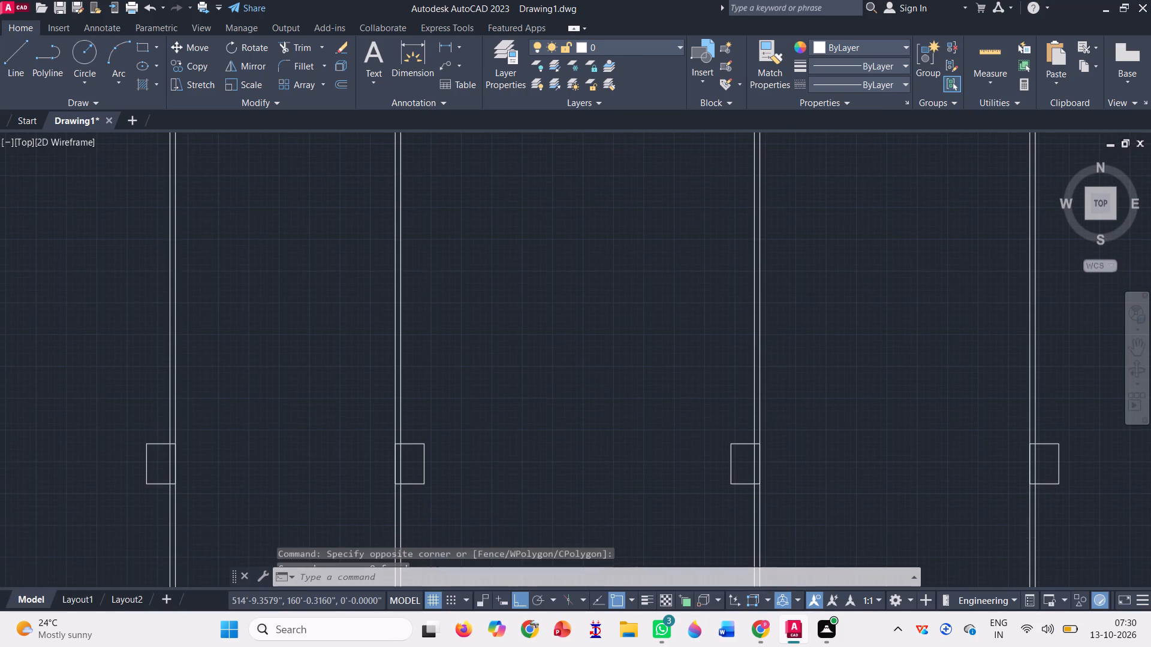
Delete the double-line square enclosure in the seventh floor plan from the west.
scroll(417, 283, "down", 3)
scroll(830, 237, "up", 2)
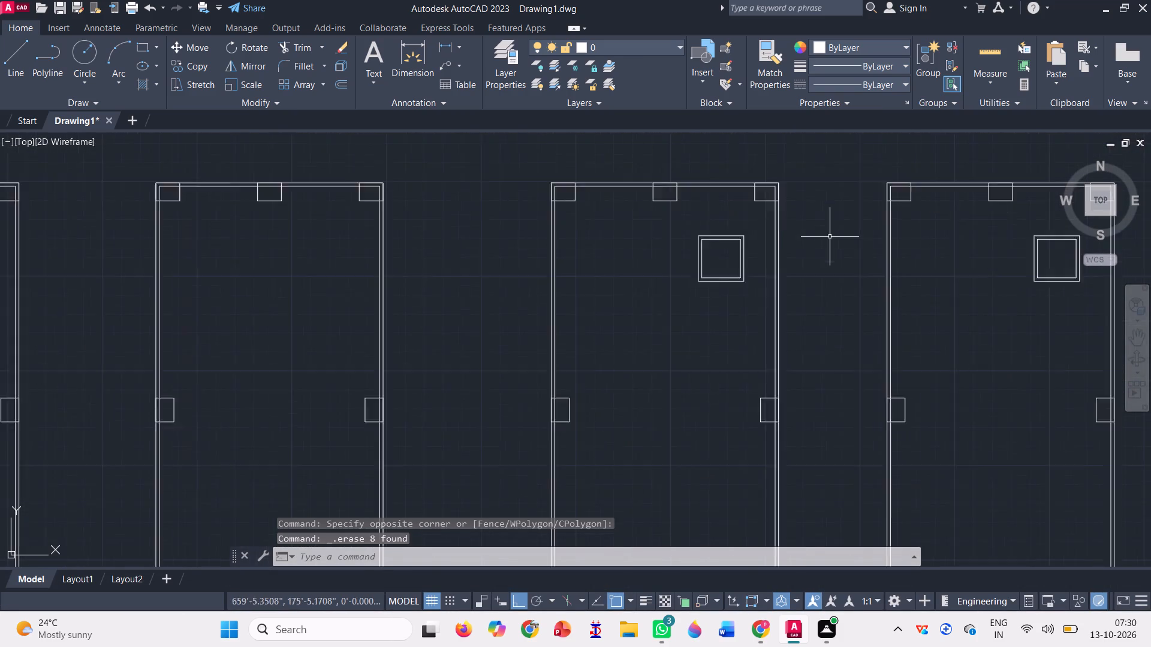
left_click(712, 331)
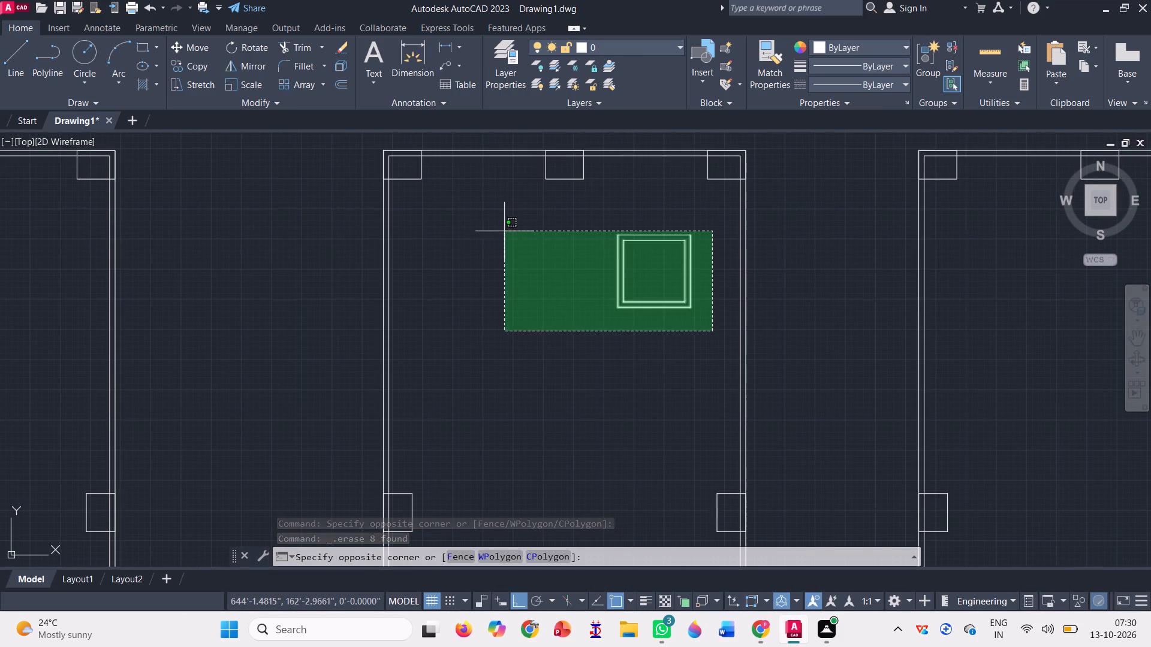
left_click(502, 221)
key("Delete")
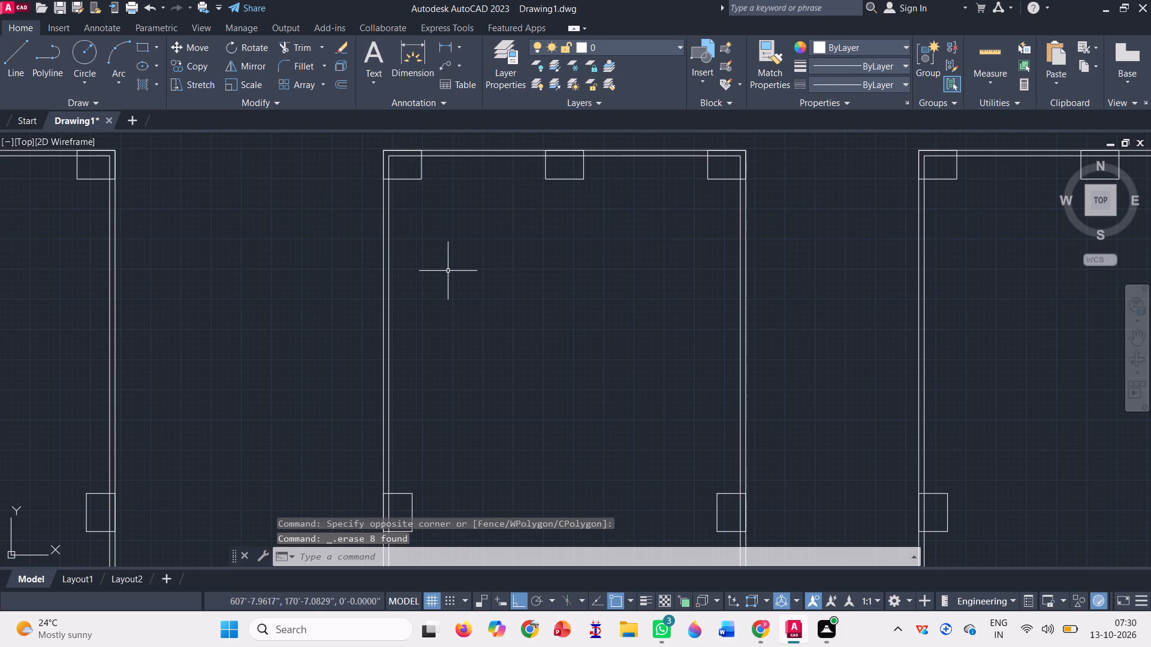
Delete the double-line square enclosure in the eighth floor plan from the west.
scroll(446, 271, "down", 3)
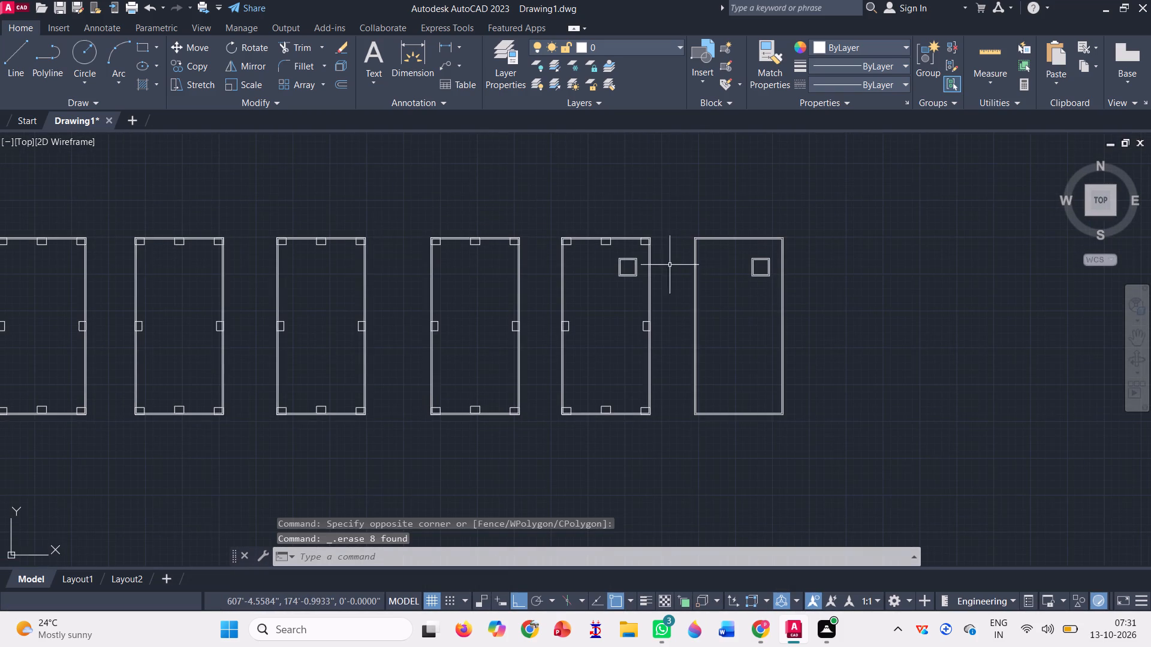
scroll(643, 274, "up", 2)
left_click(626, 299)
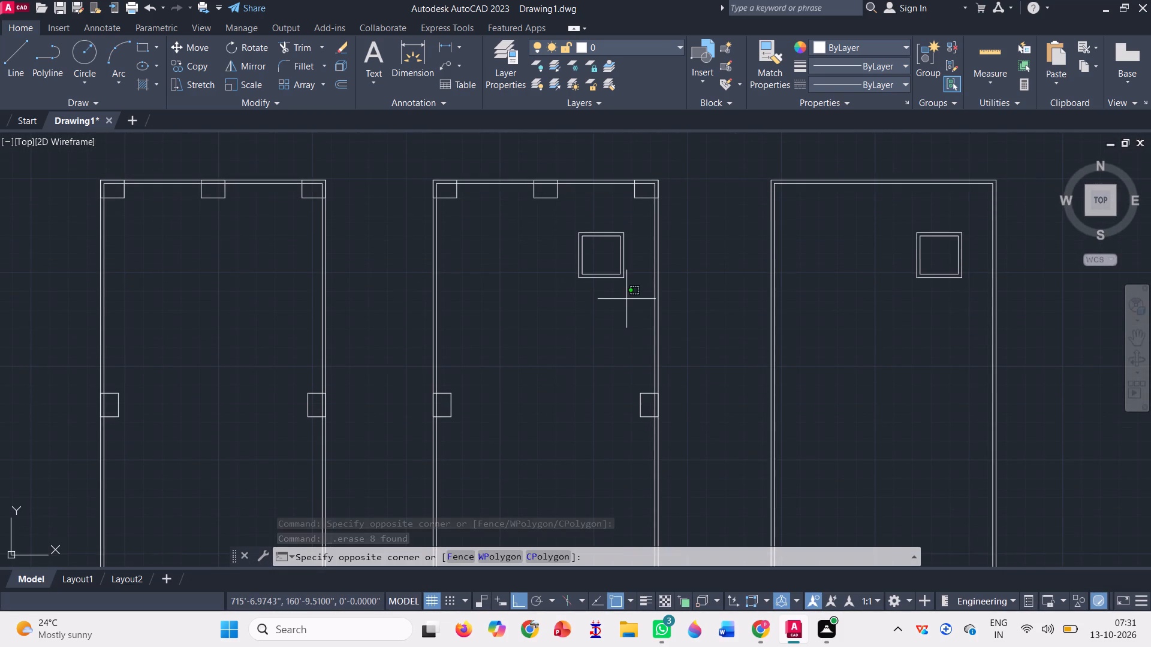
left_click(561, 217)
key("Delete")
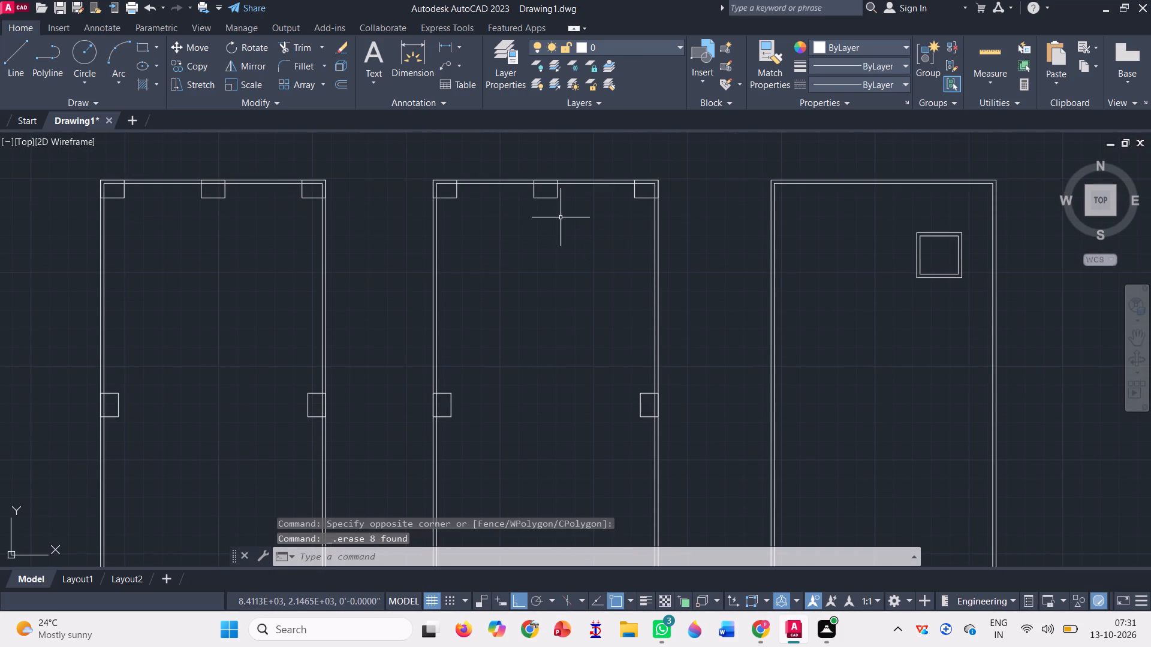
Delete the double-line square enclosure in the ninth, easternmost floor plan.
scroll(1010, 262, "up", 2)
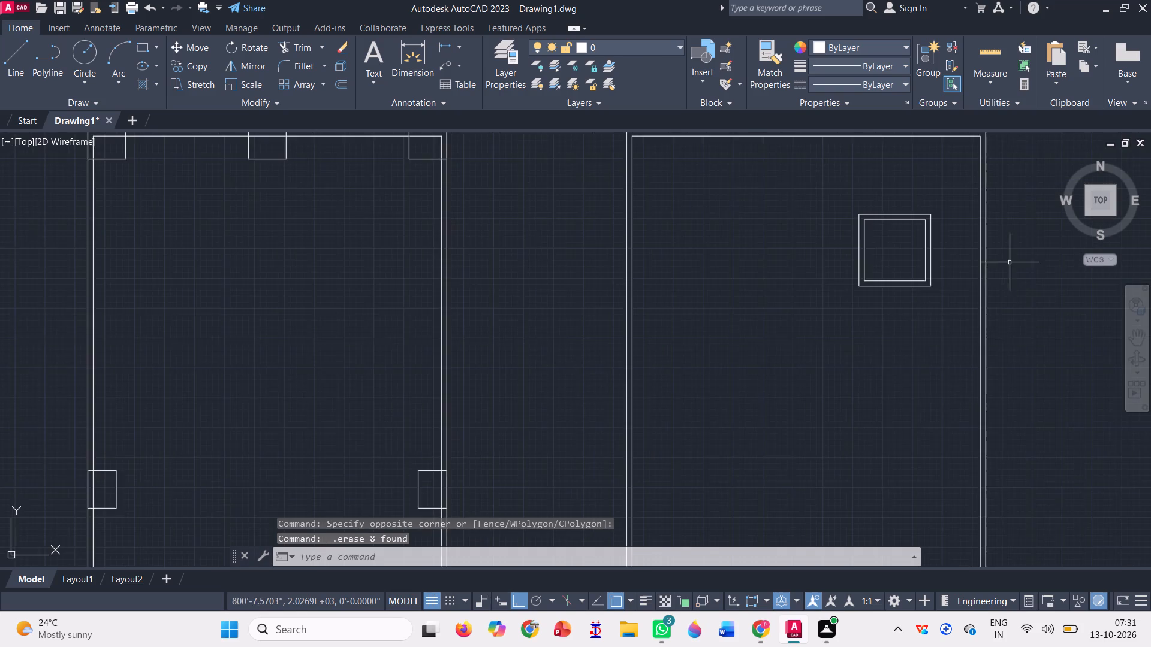
left_click(903, 327)
left_click(734, 170)
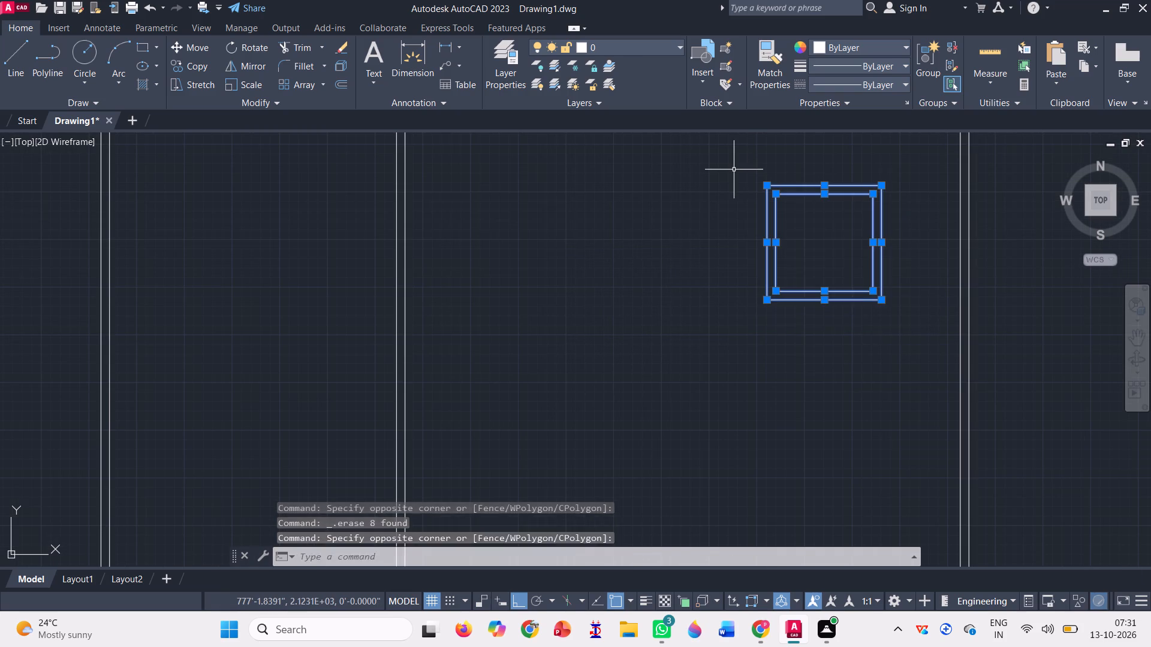
key("Delete")
Copy the walled stair and adjacent square enclosure, with Ortho off, into the westernmost floor plan, just below the northeast room's southwest corner.
scroll(734, 170, "down", 5)
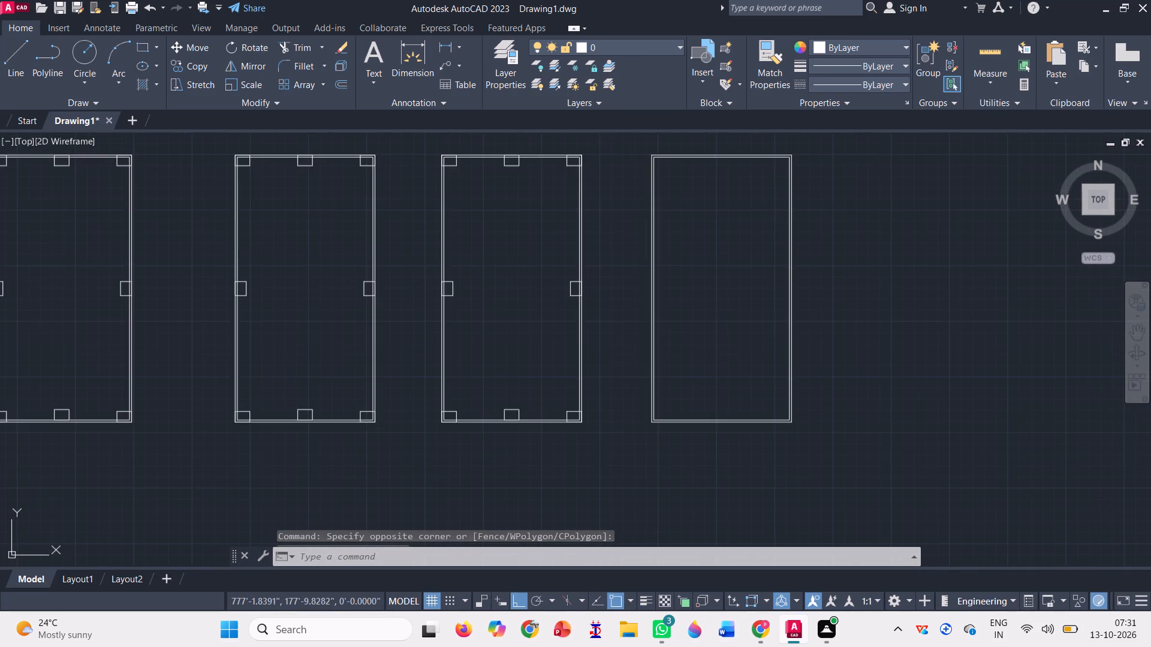
scroll(791, 287, "down", 2)
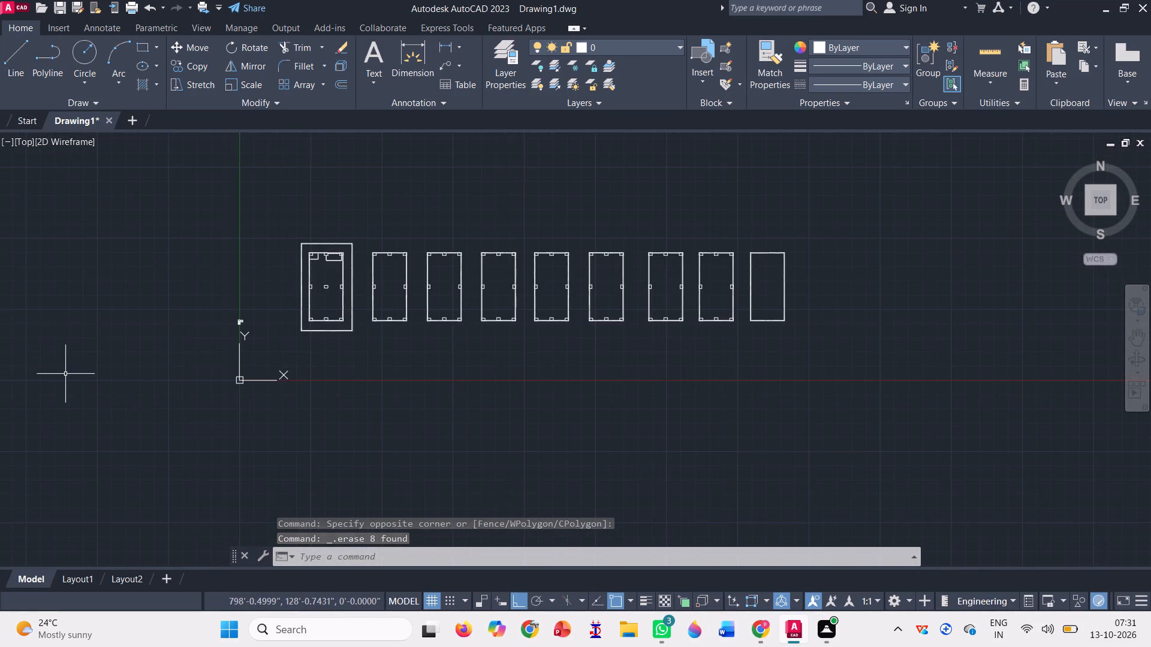
scroll(157, 345, "up", 2)
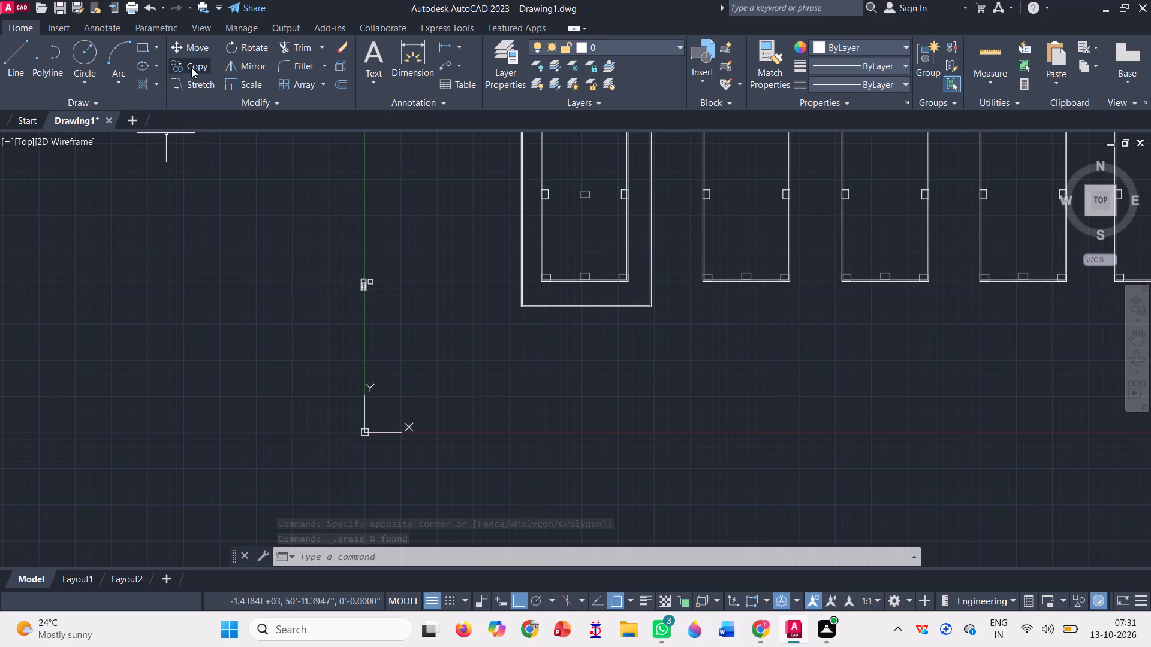
left_click(191, 66)
scroll(372, 277, "up", 3)
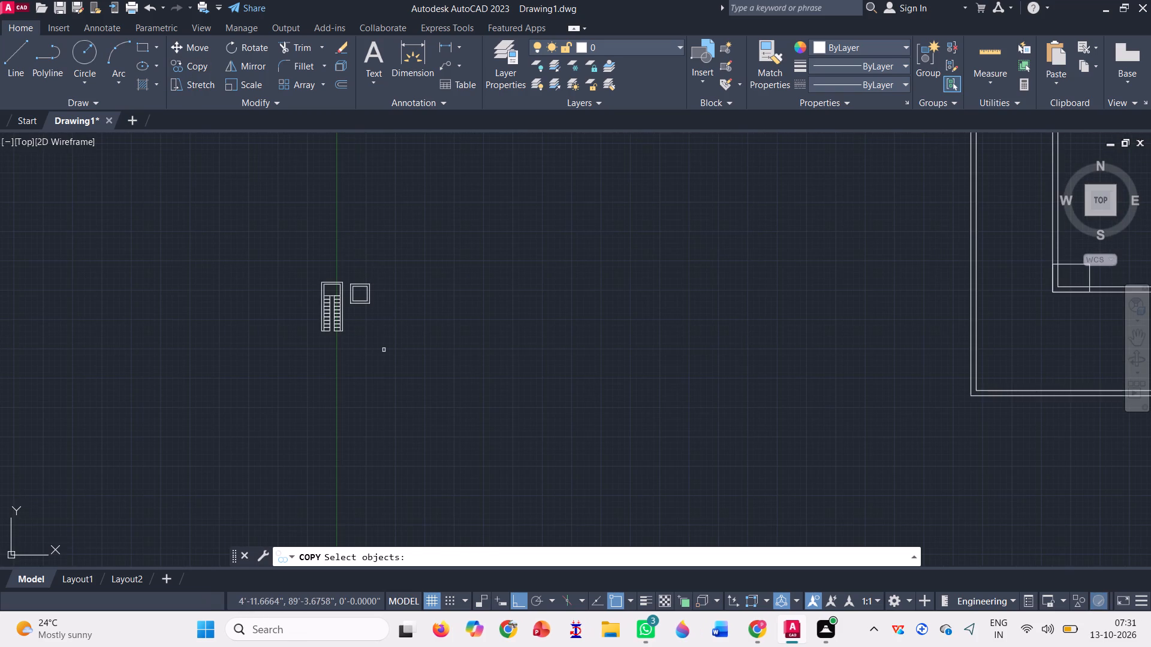
left_click(384, 350)
left_click(258, 254)
key("space")
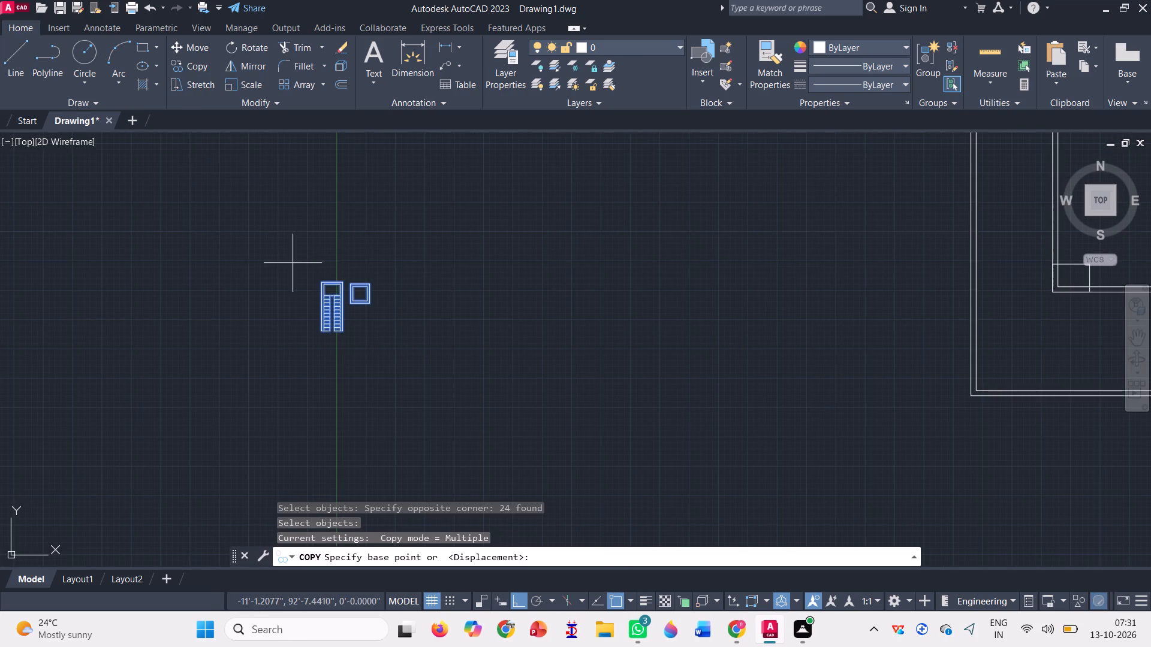
scroll(314, 288, "up", 3)
left_click(338, 267)
scroll(252, 328, "down", 3)
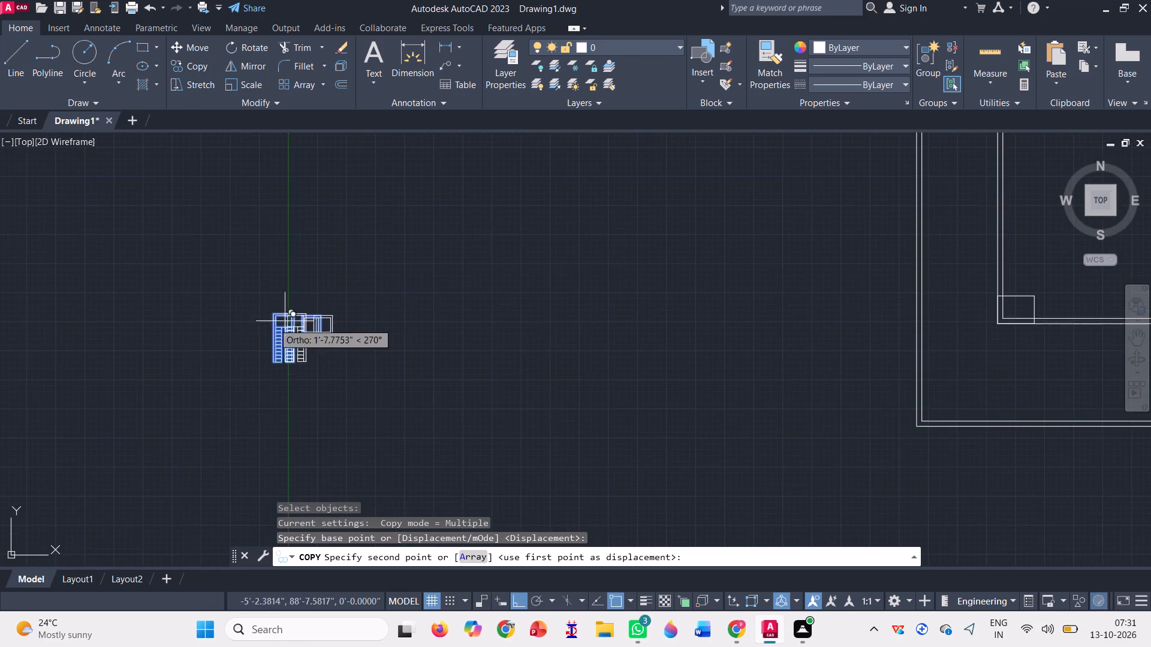
scroll(304, 316, "down", 1)
key("F8")
scroll(447, 329, "down", 2)
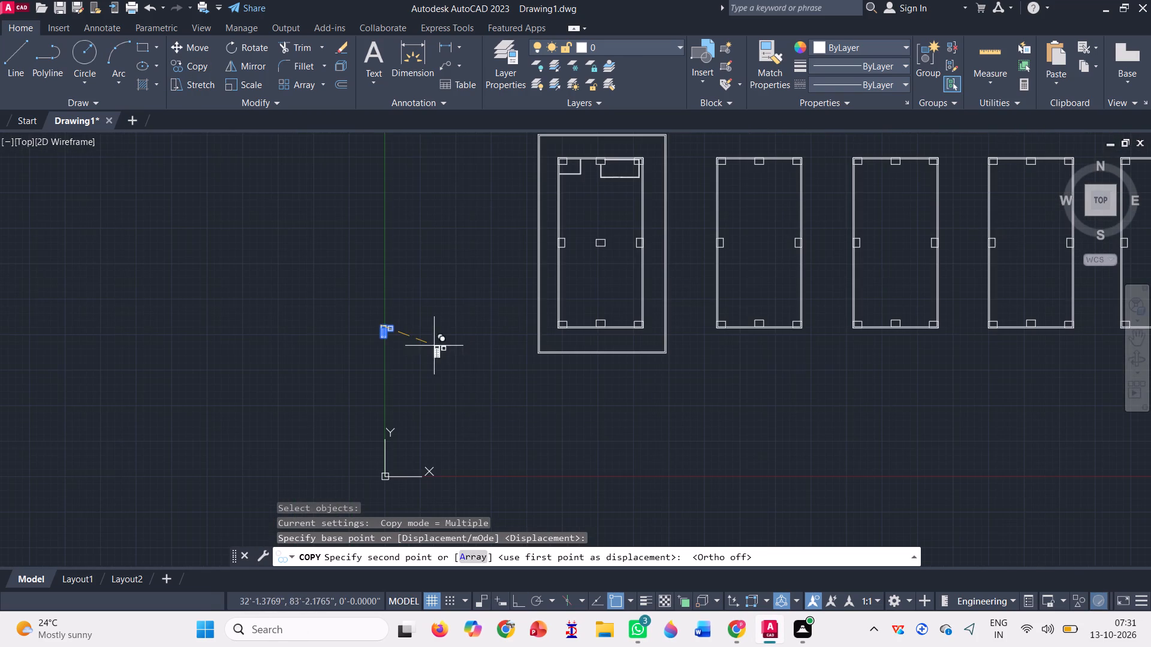
scroll(586, 169, "up", 2)
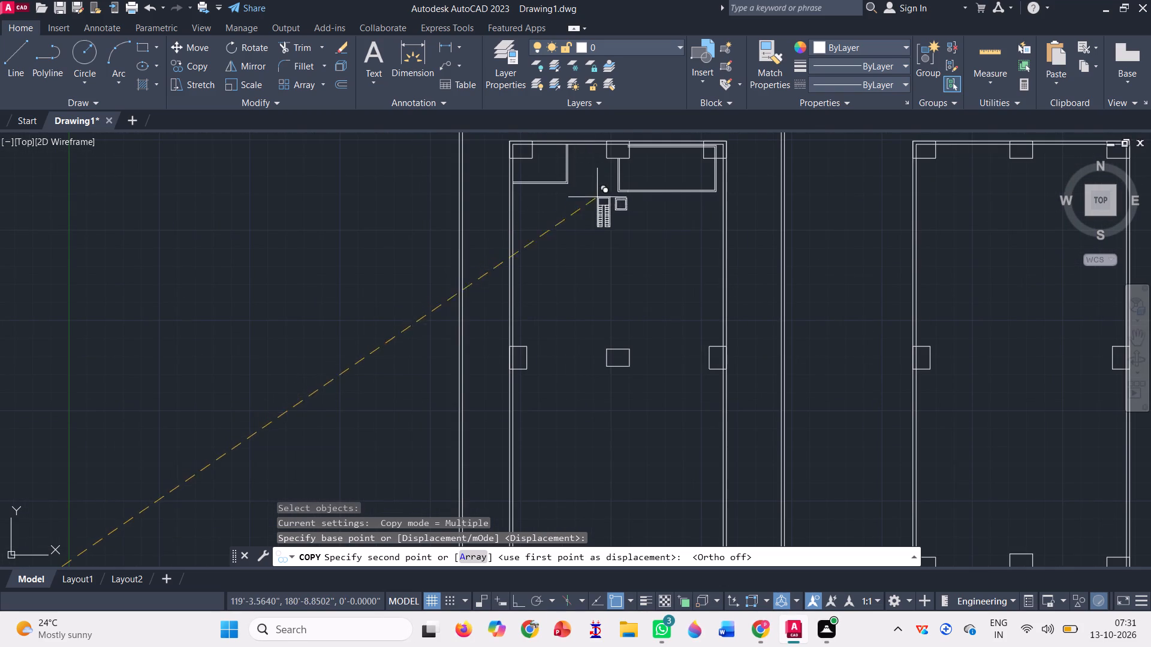
scroll(684, 196, "up", 2)
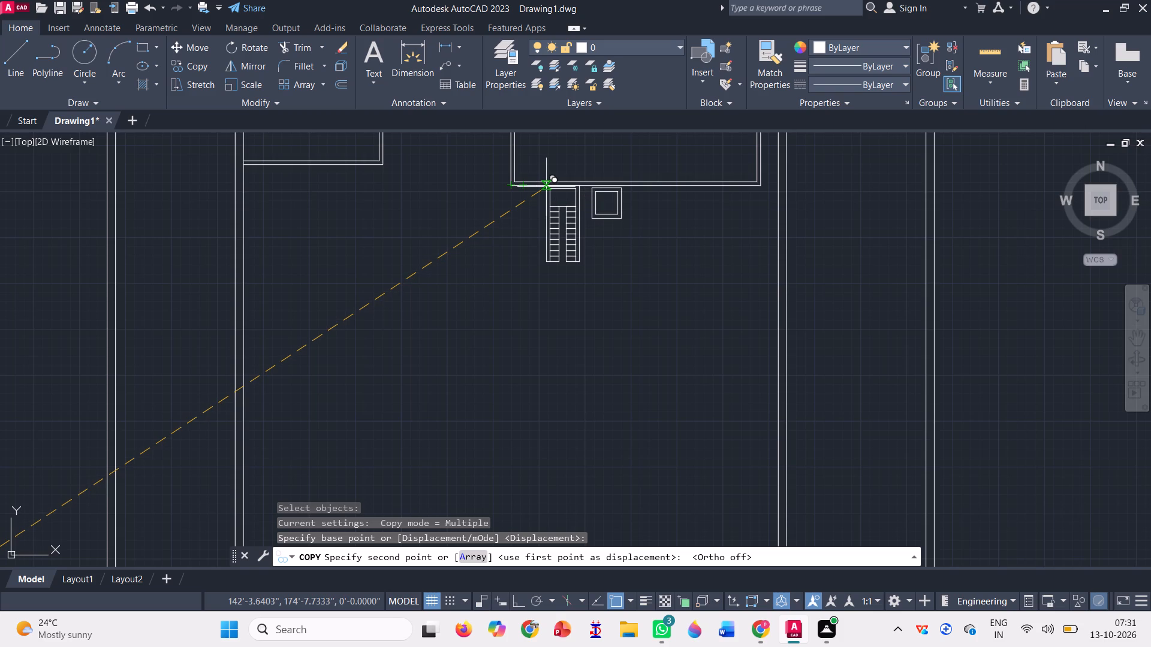
scroll(546, 187, "down", 2)
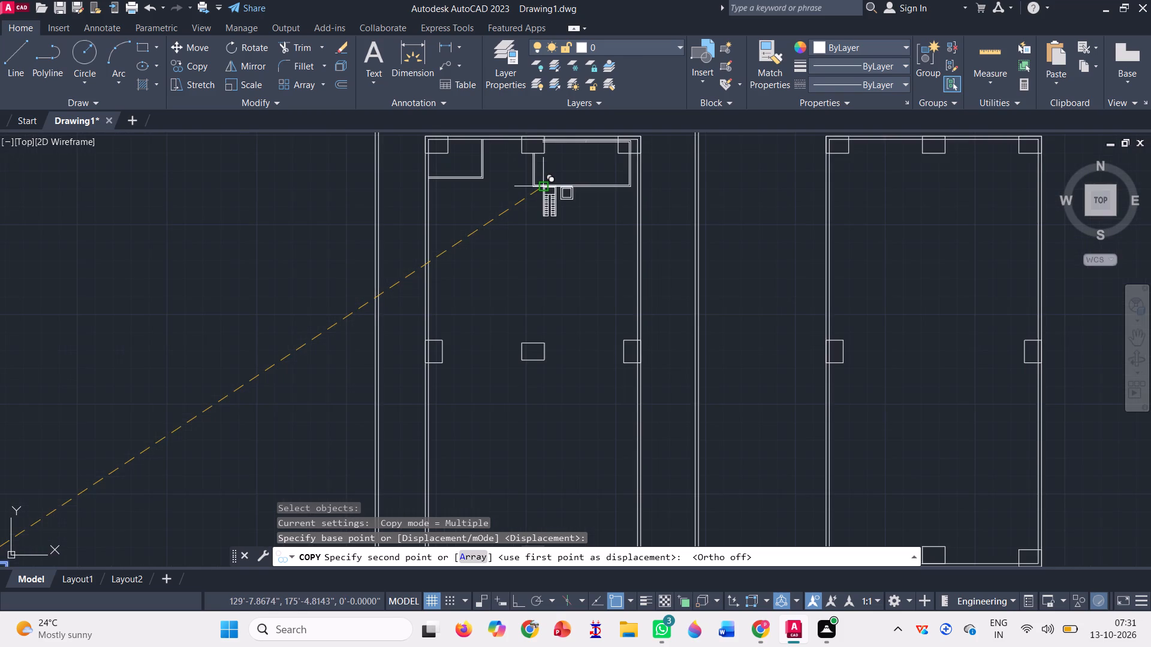
scroll(546, 187, "down", 1)
scroll(532, 297, "up", 2)
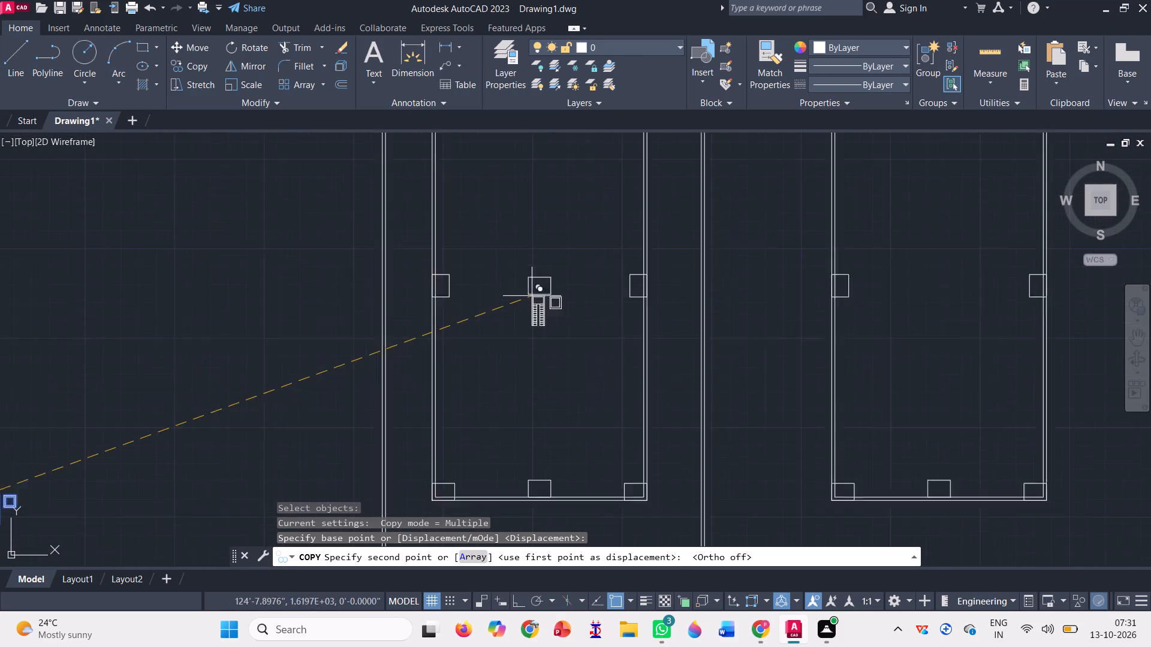
scroll(531, 296, "up", 3)
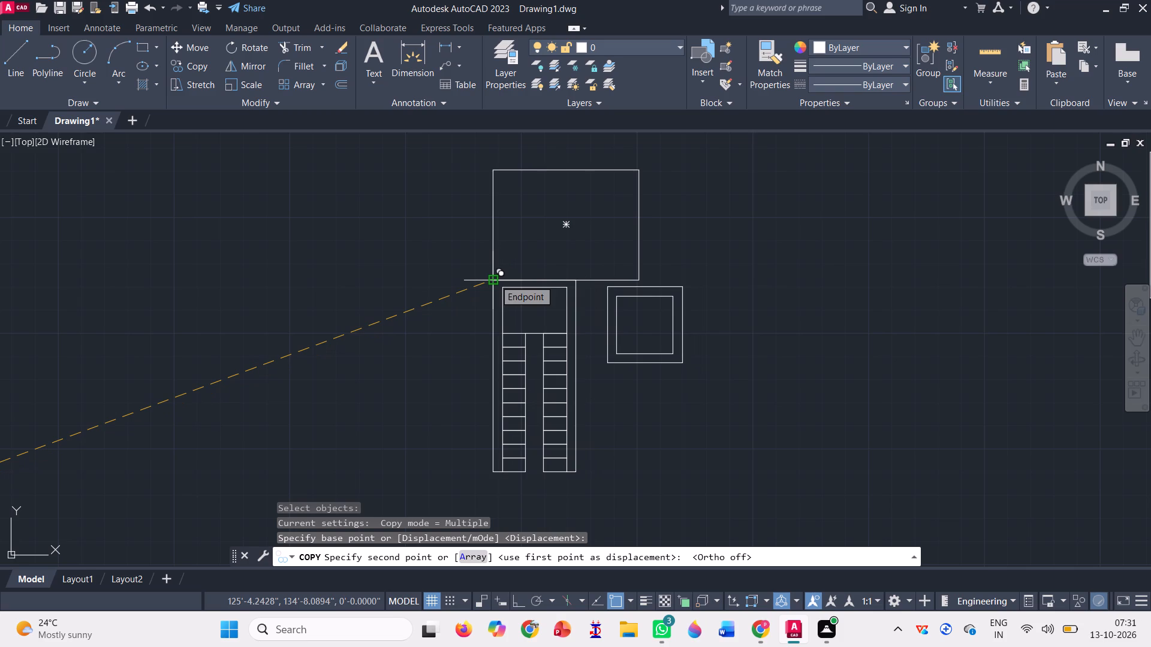
scroll(495, 279, "down", 3)
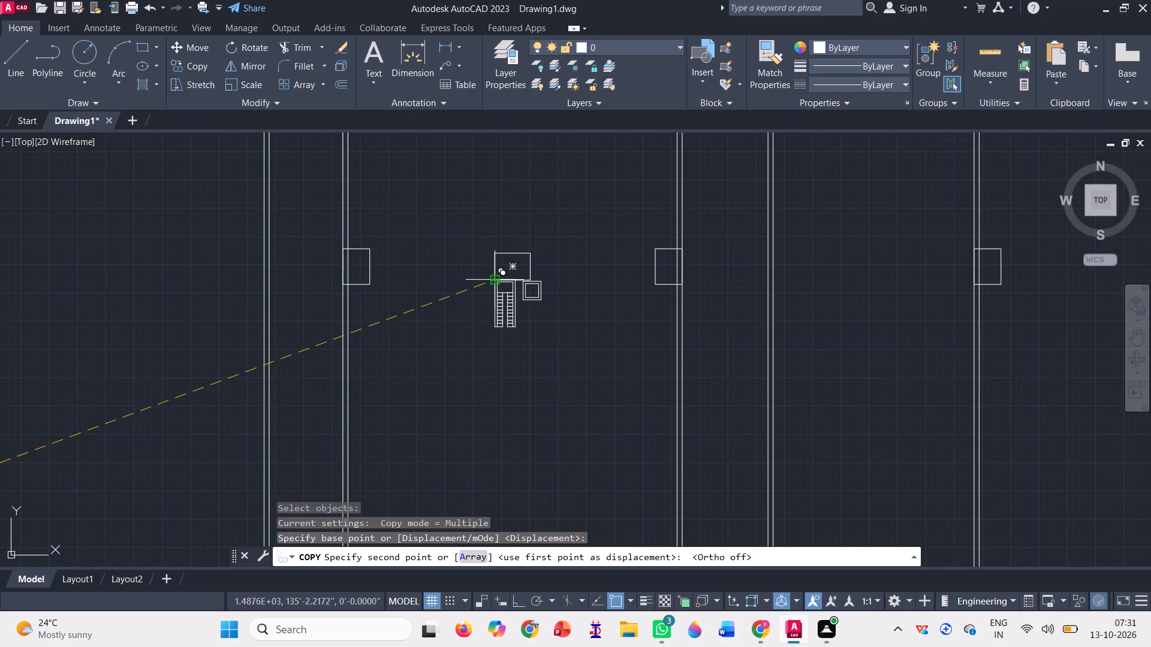
scroll(495, 279, "down", 2)
scroll(446, 292, "up", 2)
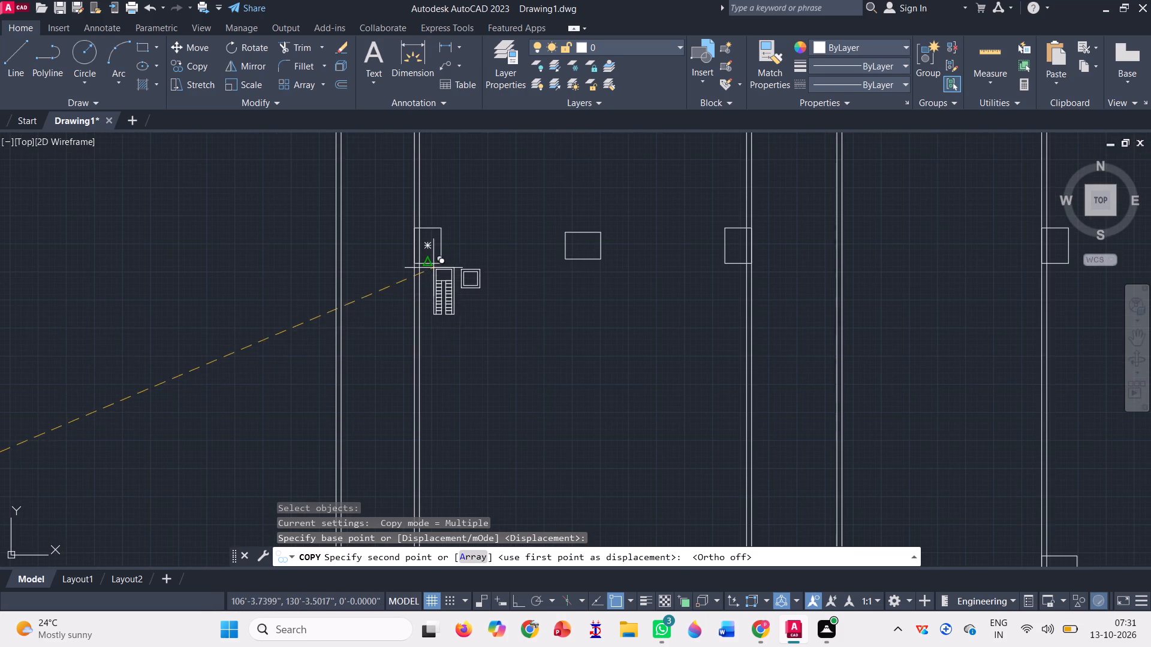
scroll(432, 265, "up", 4)
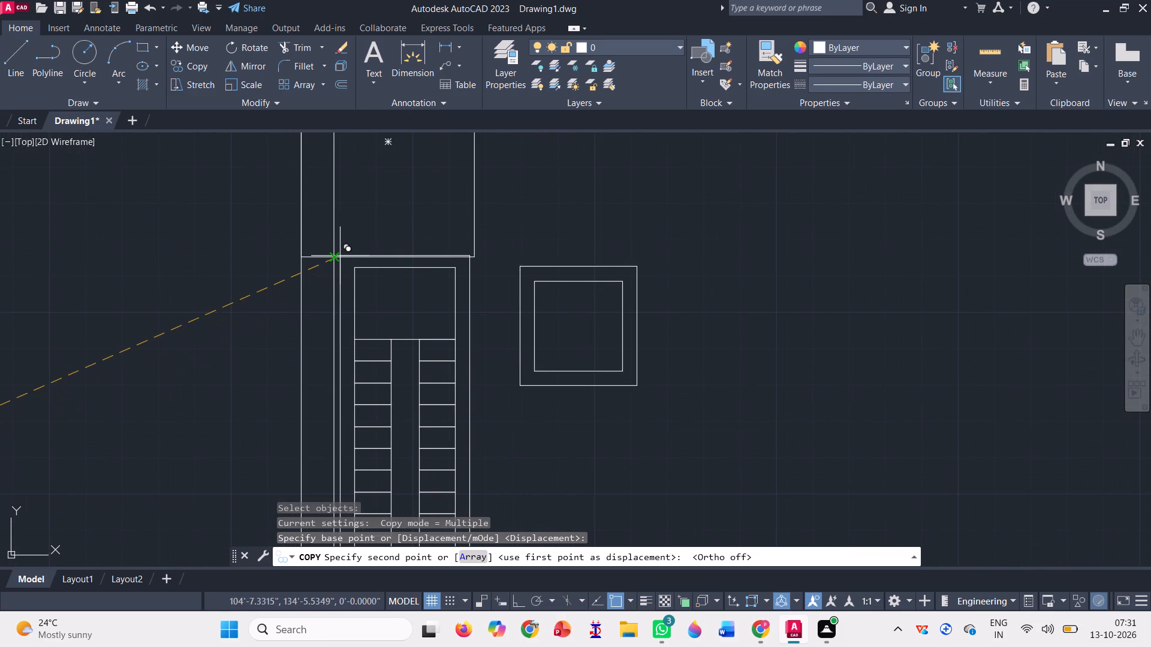
scroll(345, 255, "down", 2)
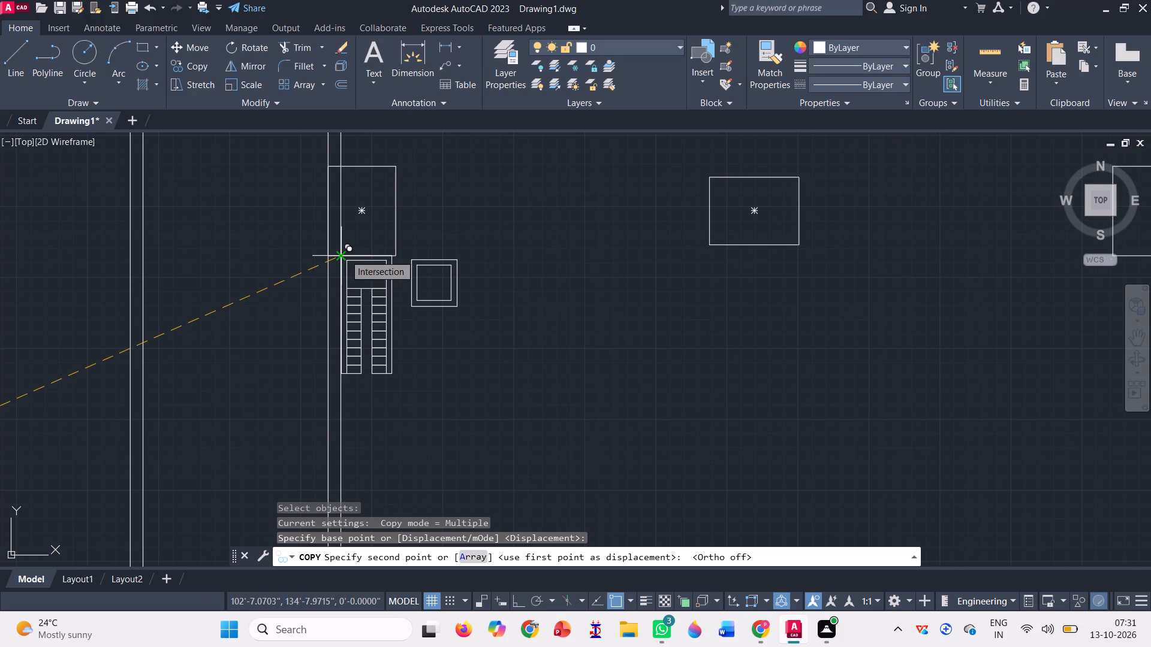
scroll(345, 255, "down", 2)
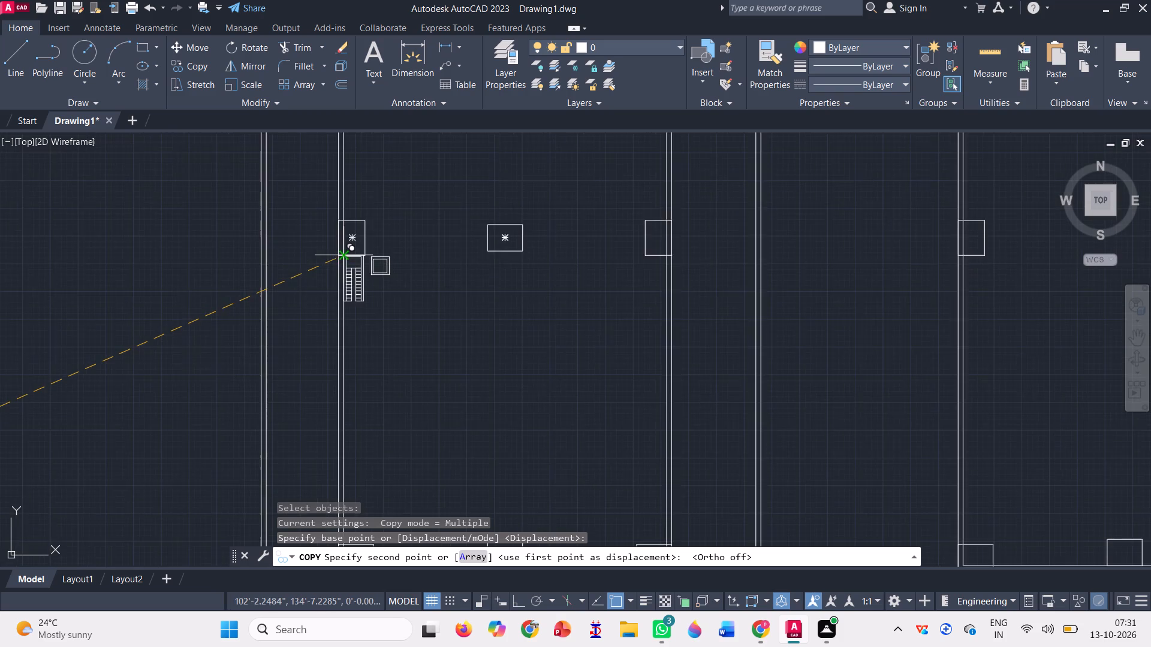
scroll(345, 255, "down", 2)
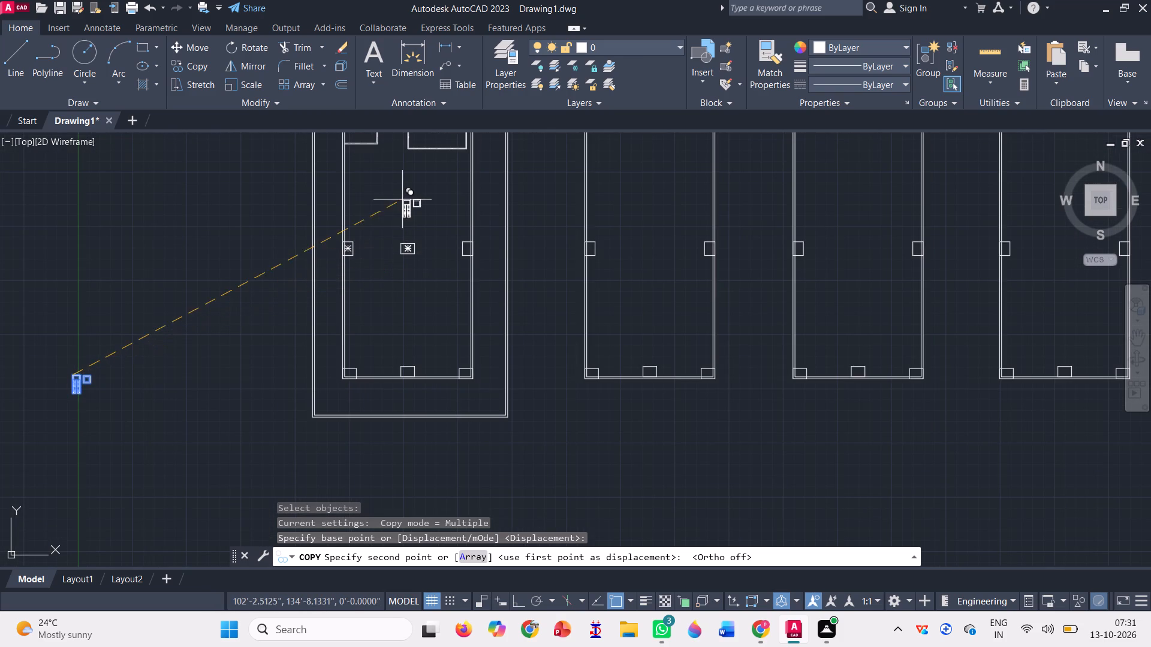
scroll(403, 218, "down", 1)
scroll(401, 180, "up", 2)
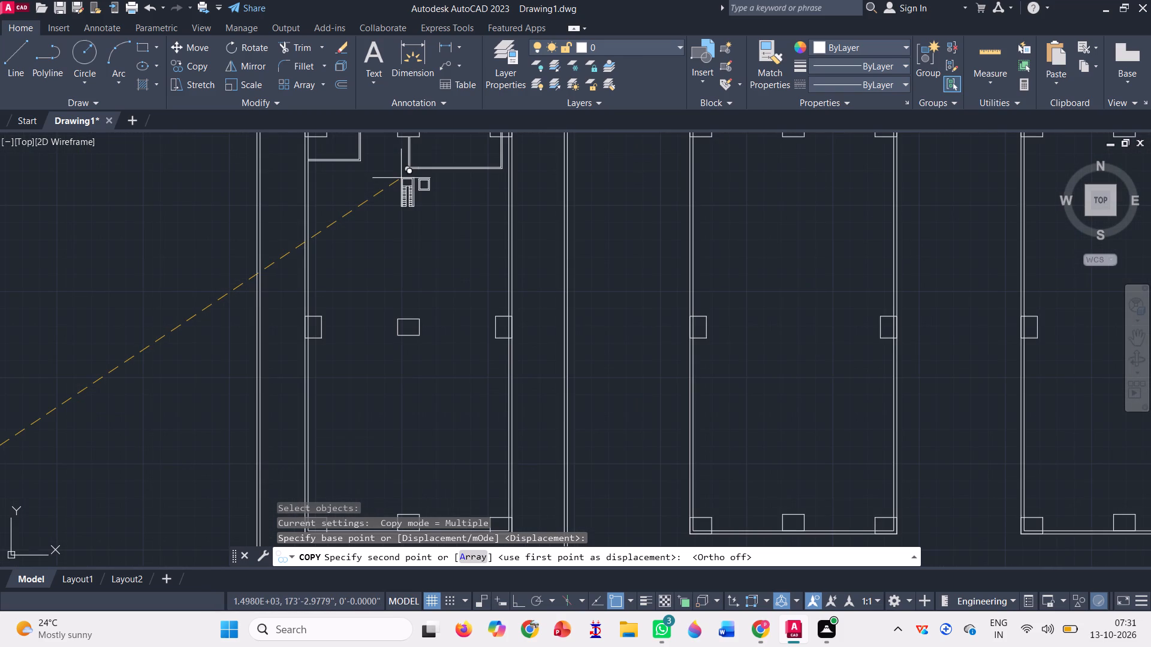
scroll(397, 171, "up", 3)
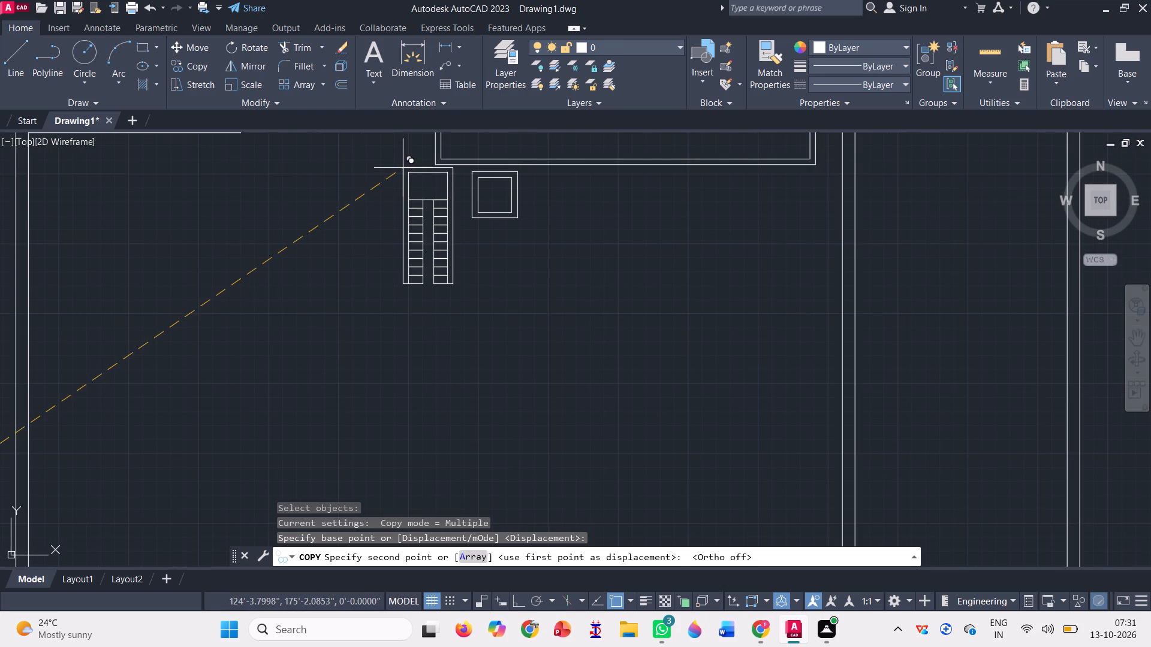
left_click(401, 165)
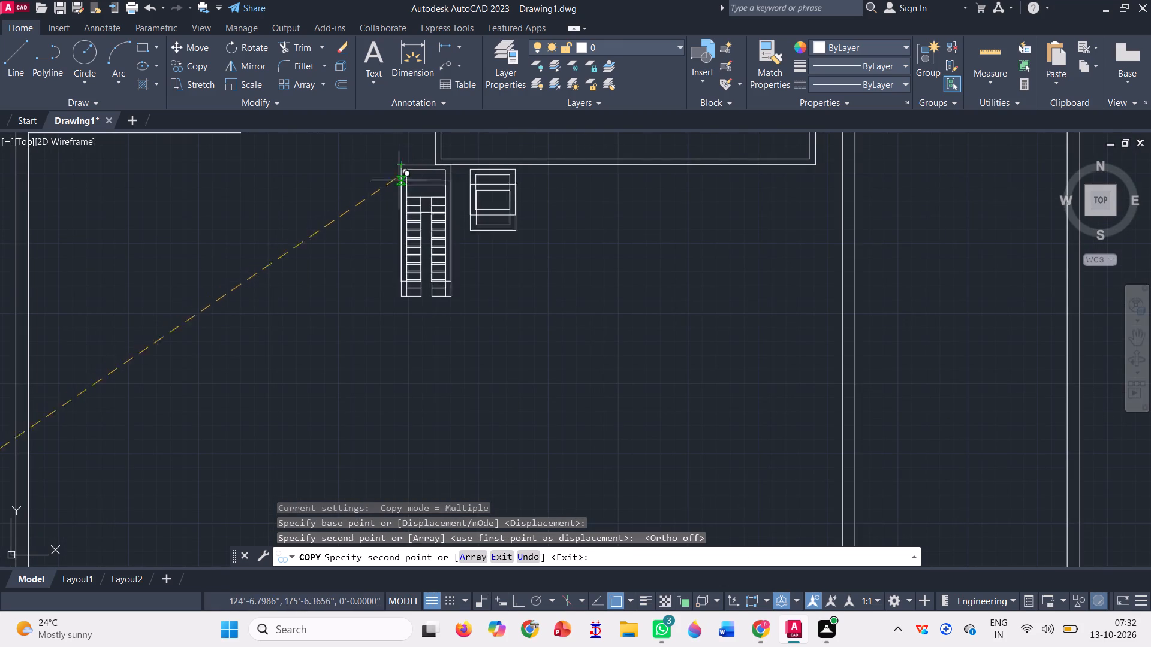
scroll(403, 194, "down", 4)
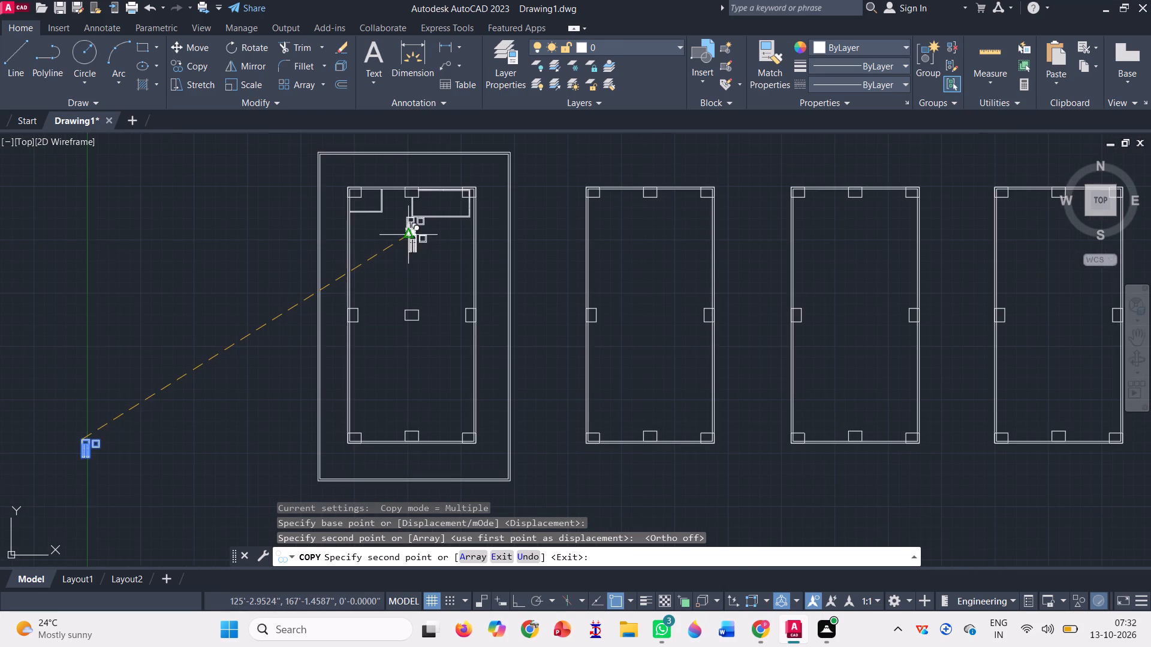
scroll(408, 239, "down", 1)
key("Escape")
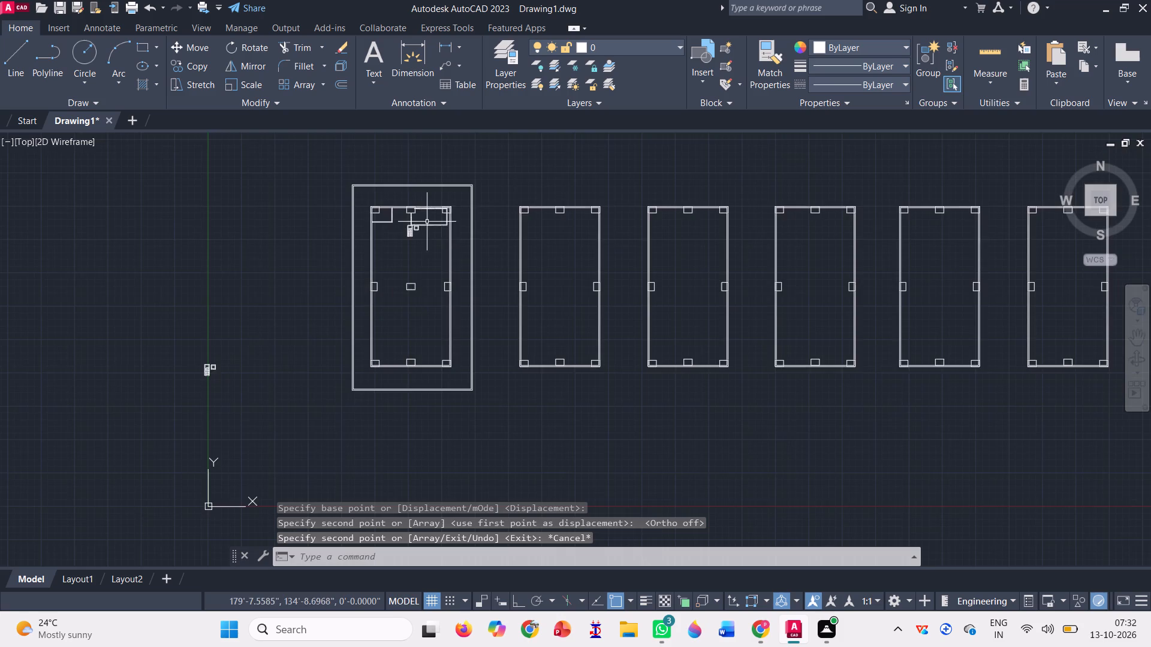
Draw a vertical line in the second floor plan from the north middle column's south-edge midpoint to the south middle column's north-edge midpoint.
scroll(427, 220, "up", 4)
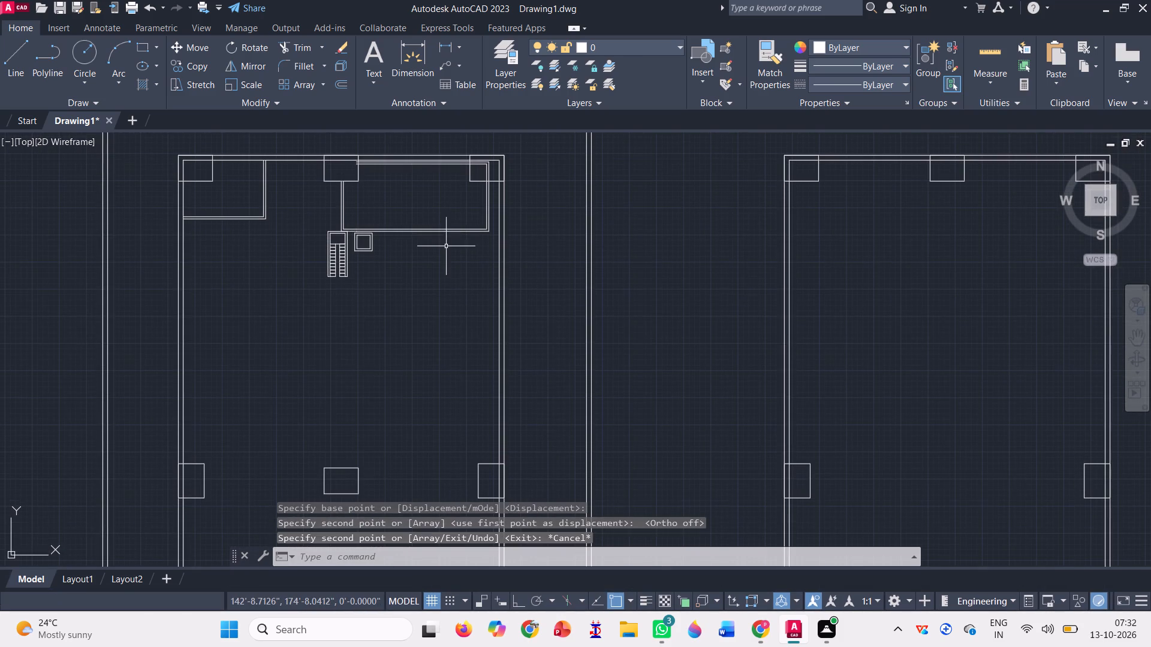
scroll(403, 210, "down", 1)
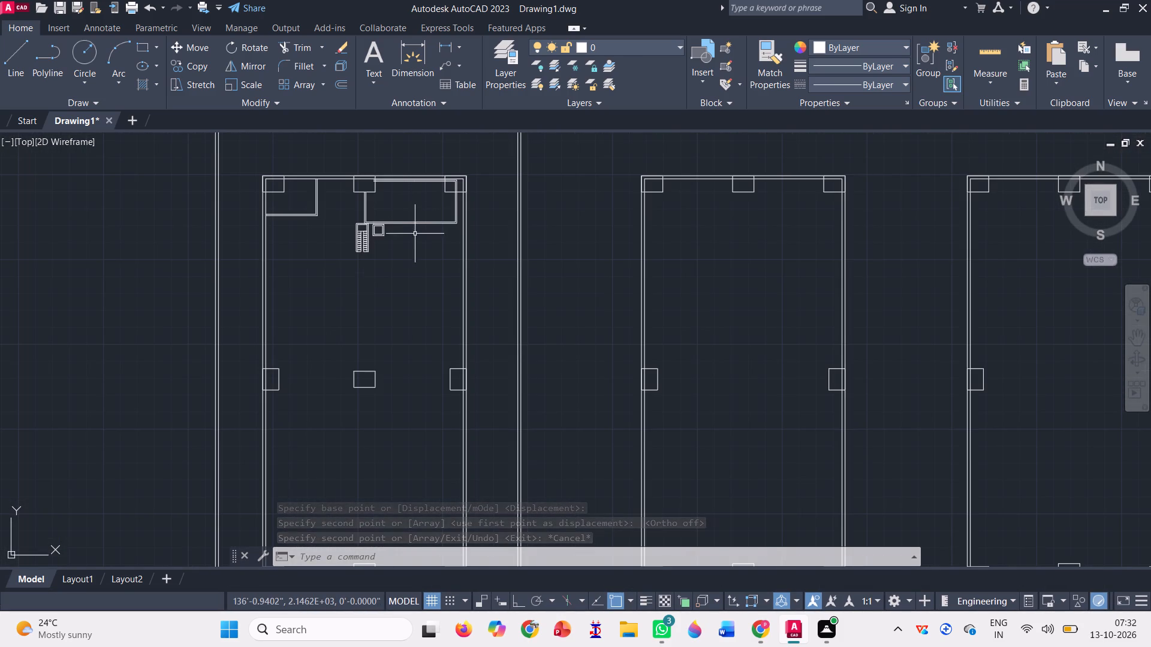
scroll(421, 234, "down", 1)
left_click(17, 63)
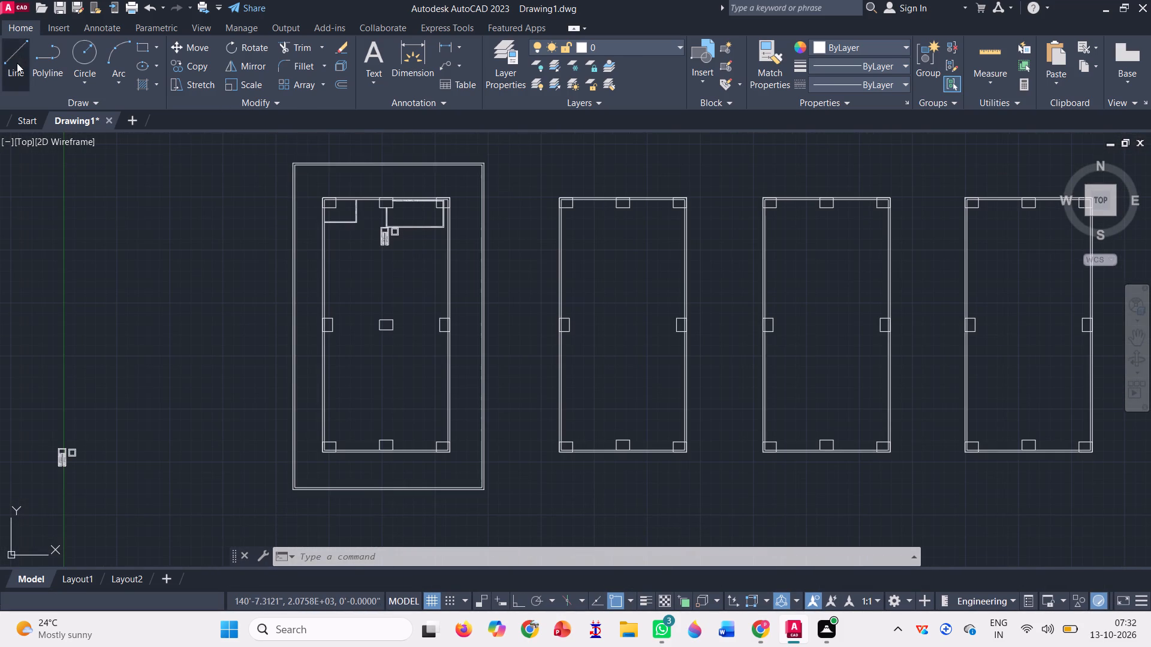
scroll(605, 212, "up", 2)
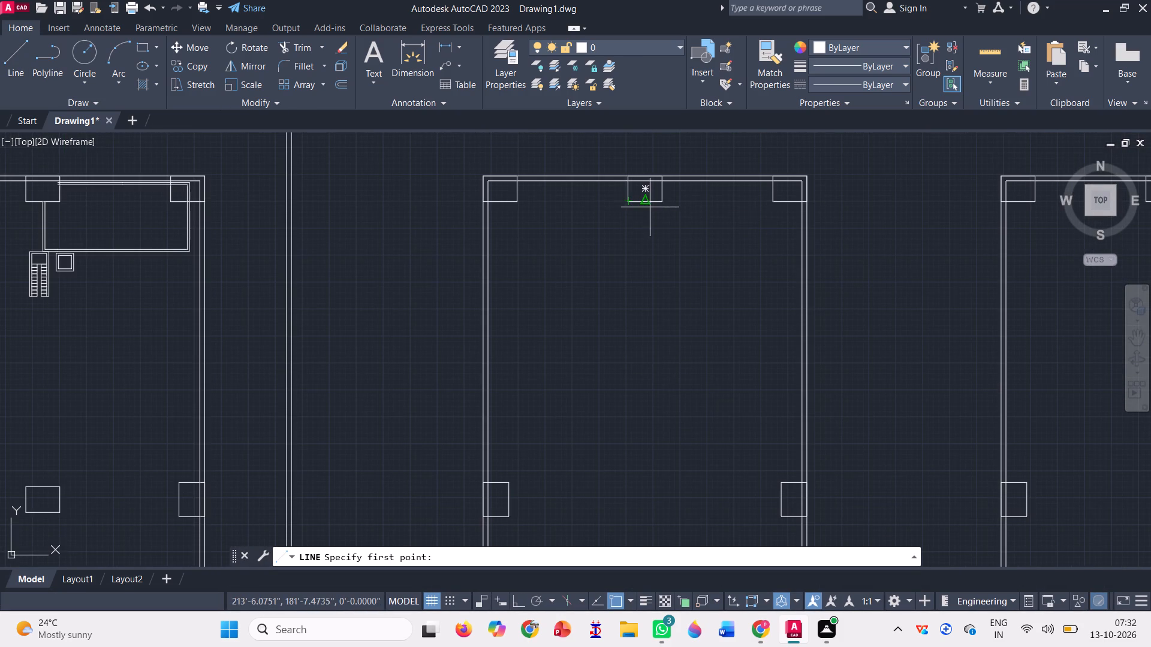
left_click(644, 200)
scroll(496, 177, "down", 2)
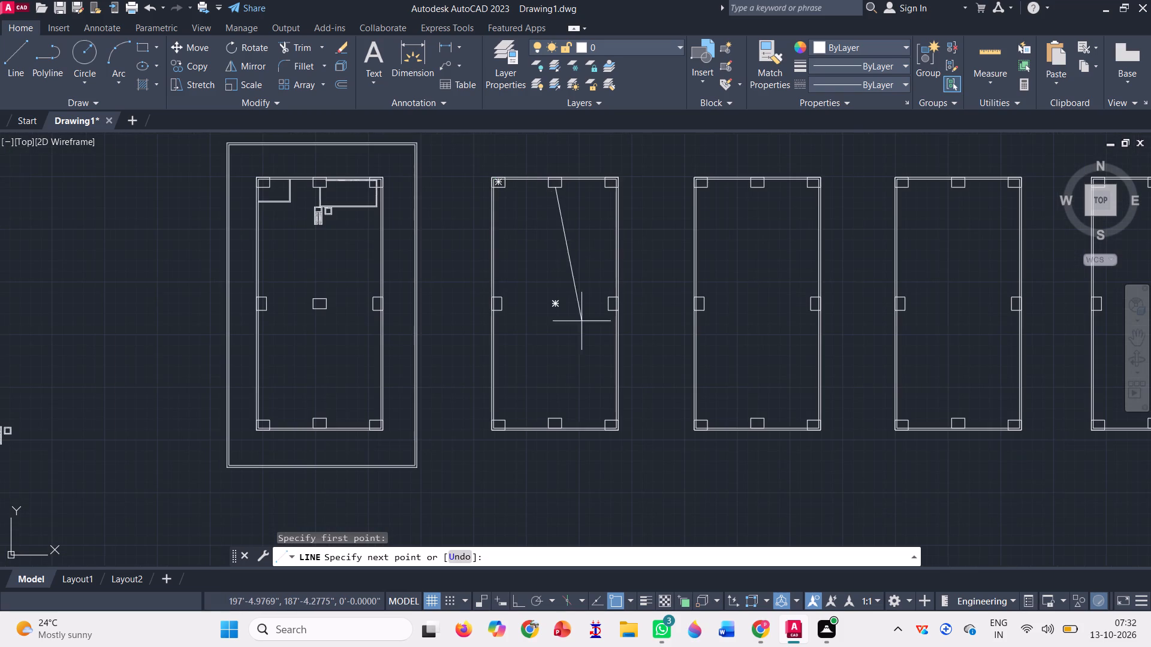
scroll(552, 416, "up", 3)
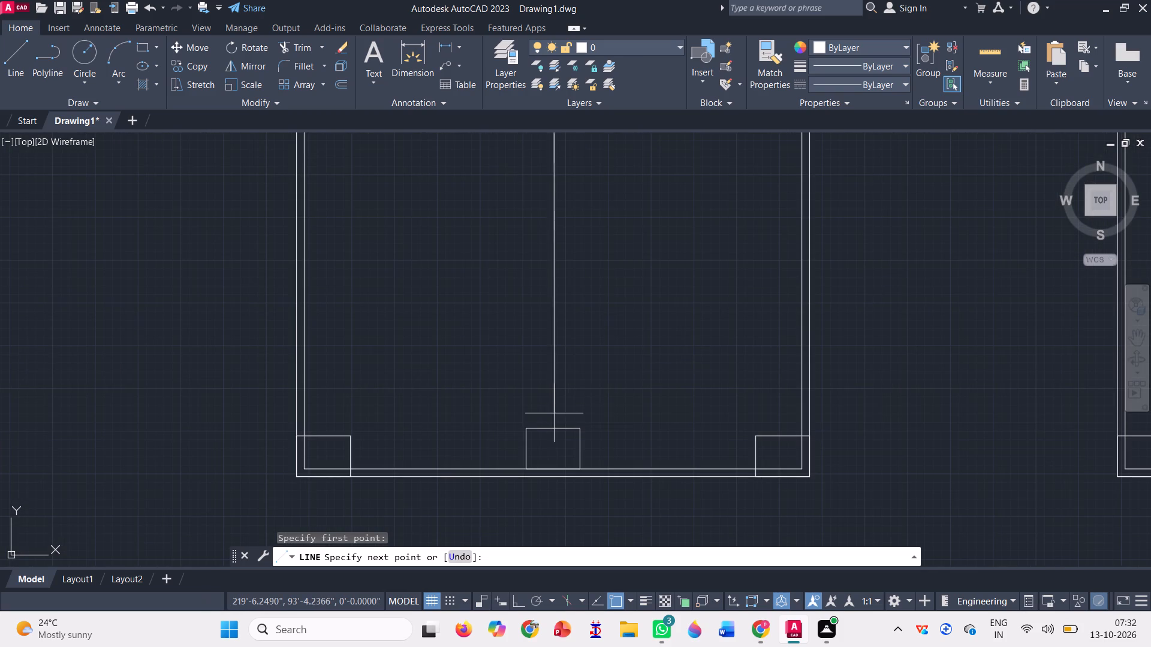
left_click(556, 428)
key("space")
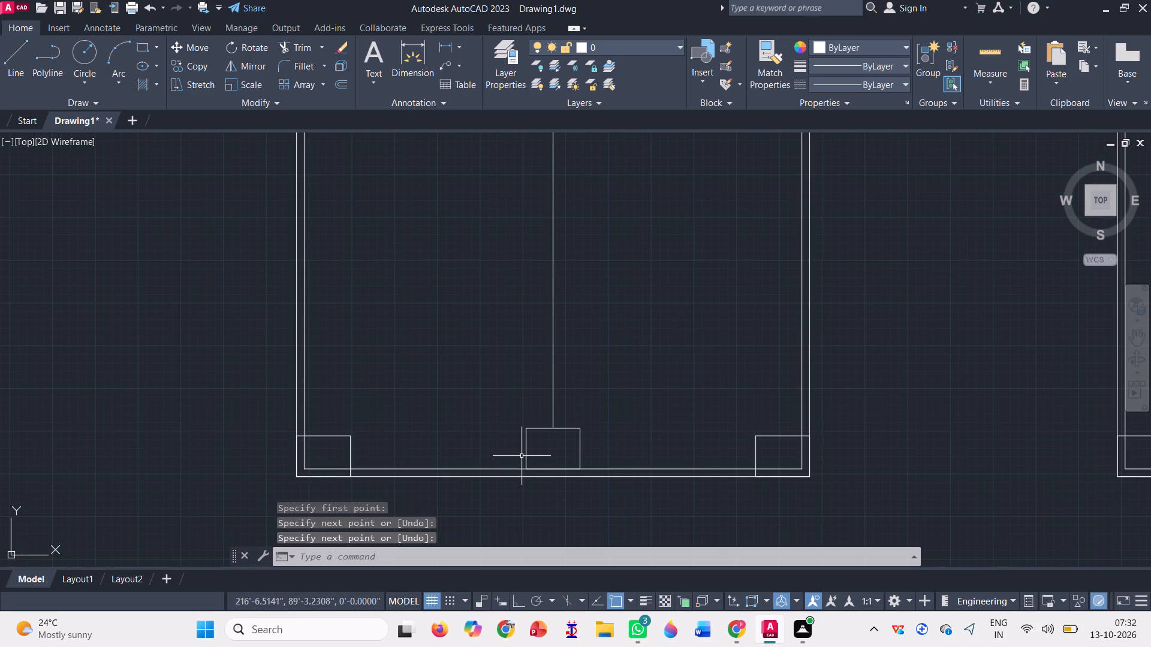
Move the walled stair in the westernmost plan by its northwest corner onto the south middle column's northwest corner, leaving the square enclosure behind.
scroll(539, 467, "down", 4)
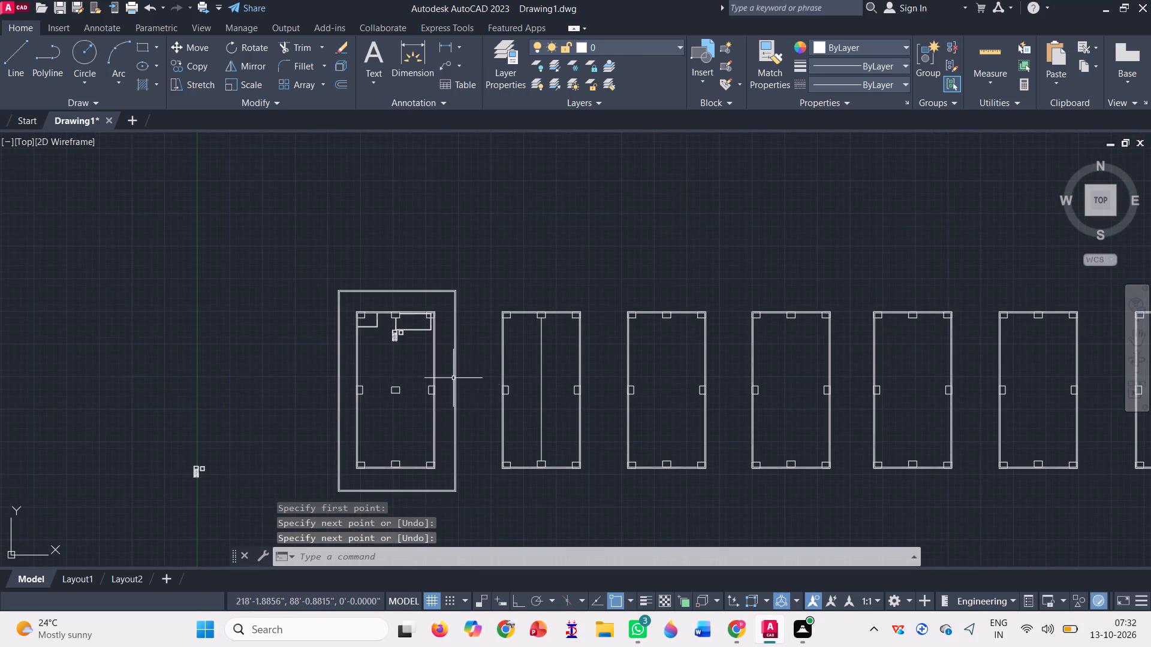
scroll(408, 364, "up", 1)
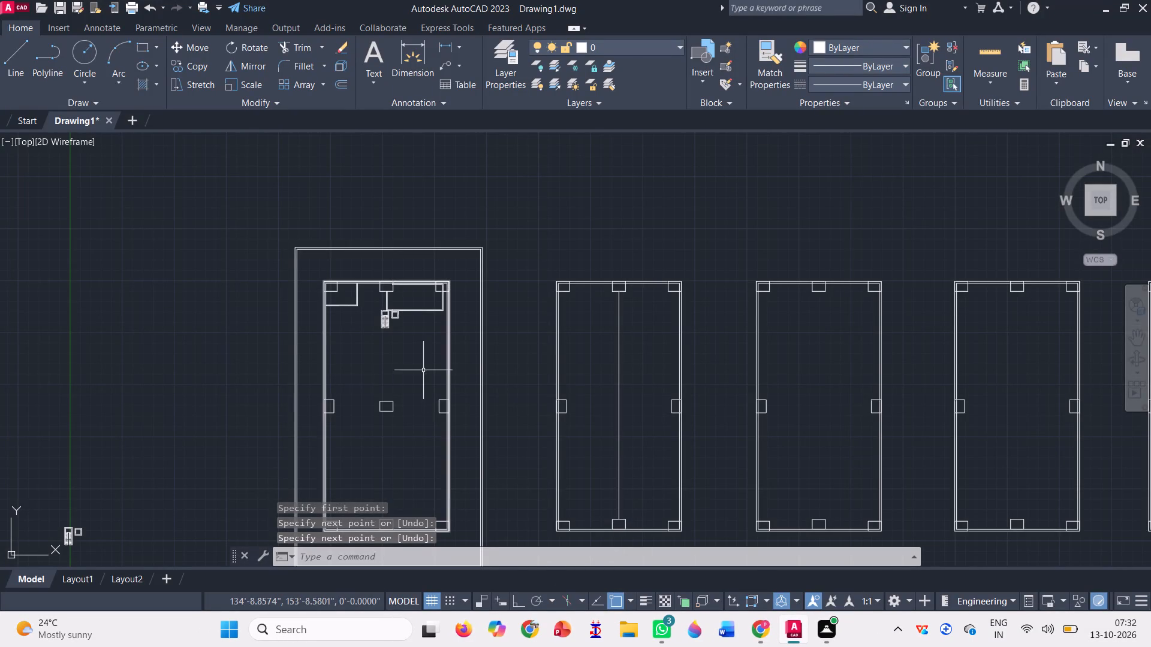
scroll(379, 323, "up", 4)
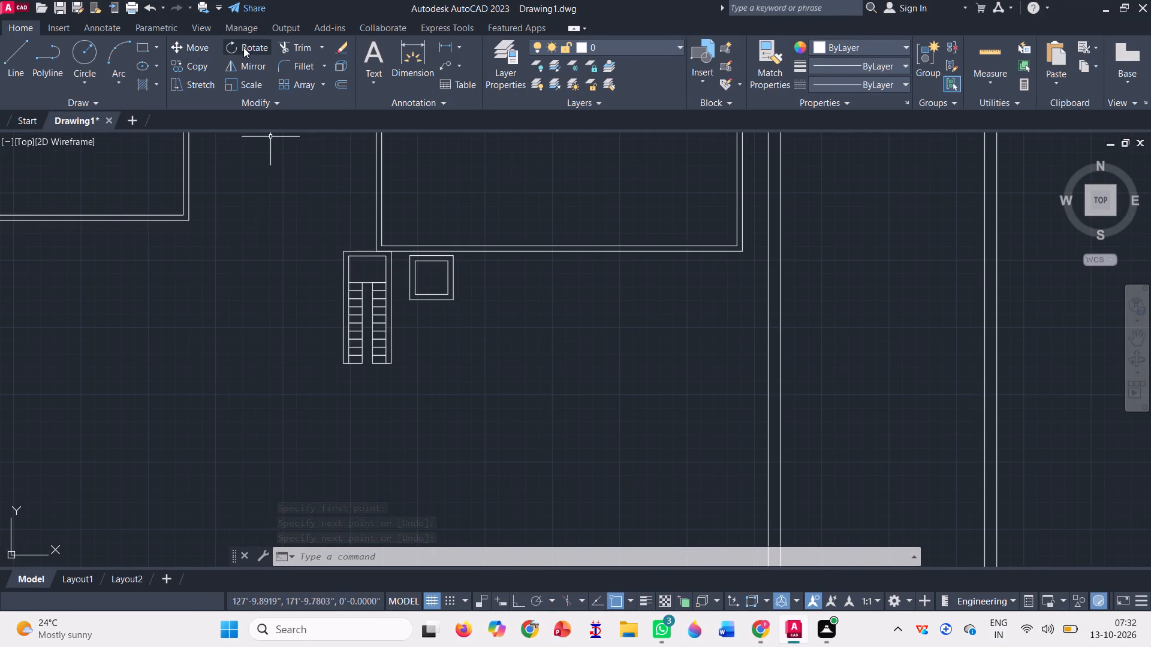
left_click(208, 44)
scroll(346, 271, "up", 3)
scroll(480, 336, "down", 2)
left_click(511, 485)
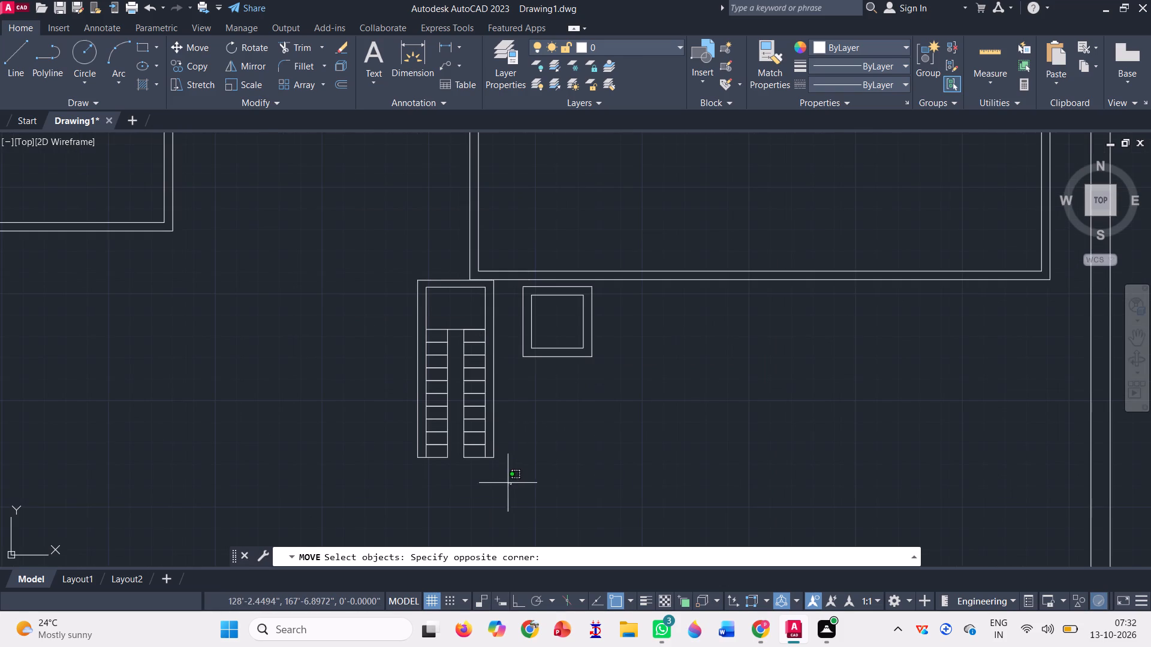
left_click(357, 317)
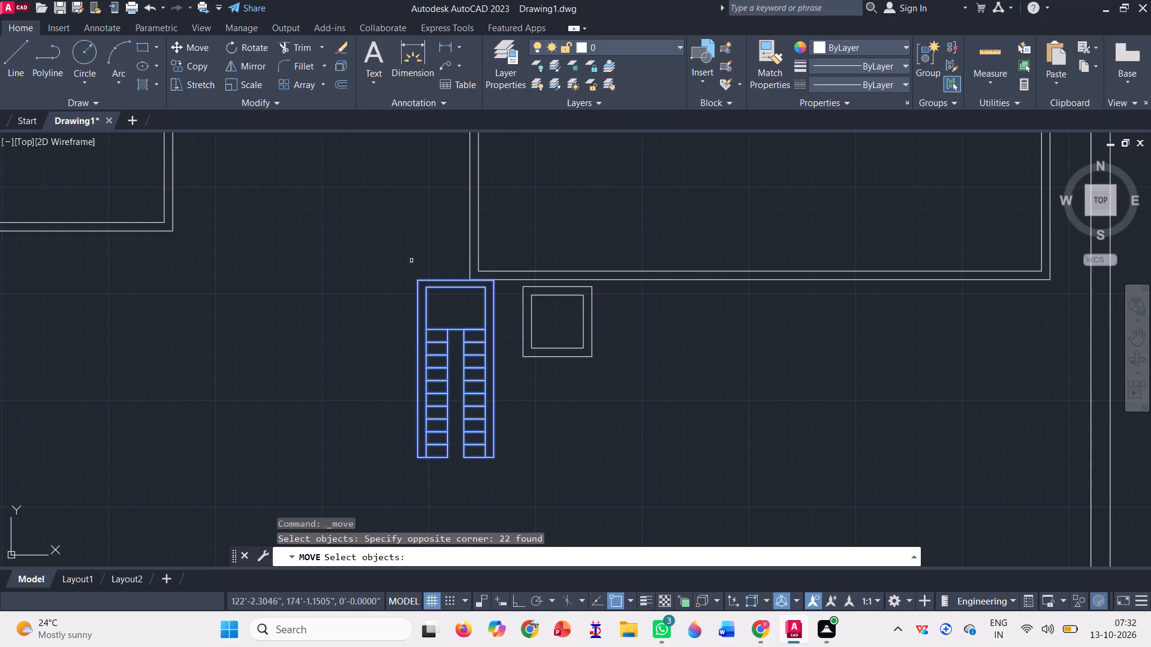
key("space")
left_click(418, 277)
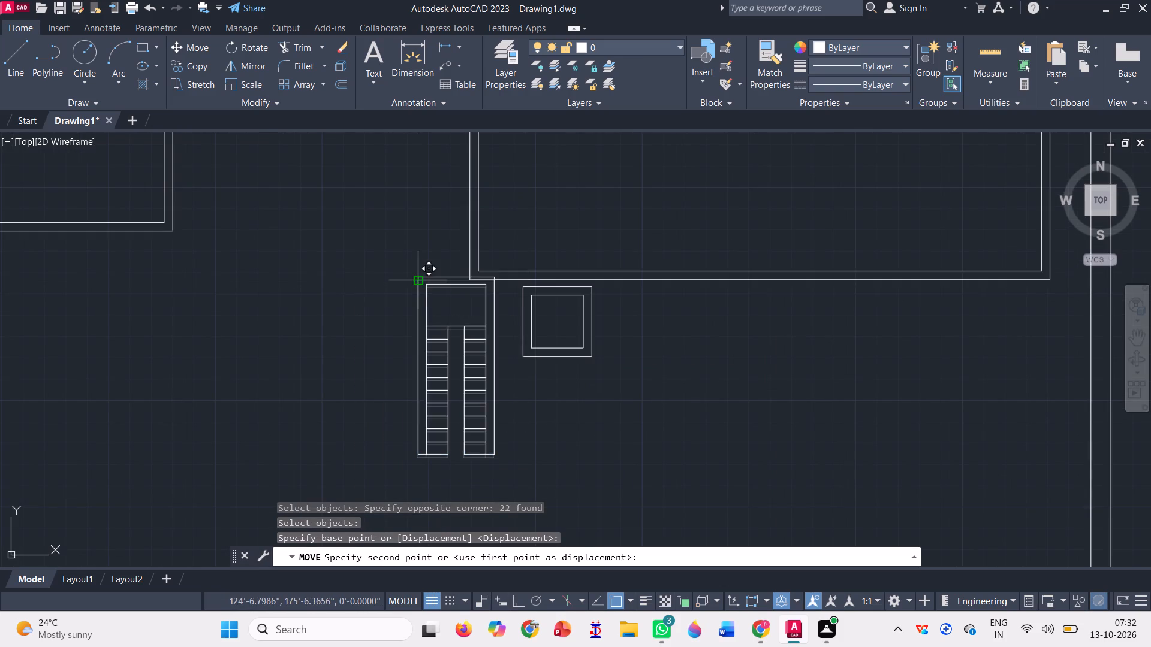
scroll(418, 275, "down", 4)
scroll(451, 337, "down", 2)
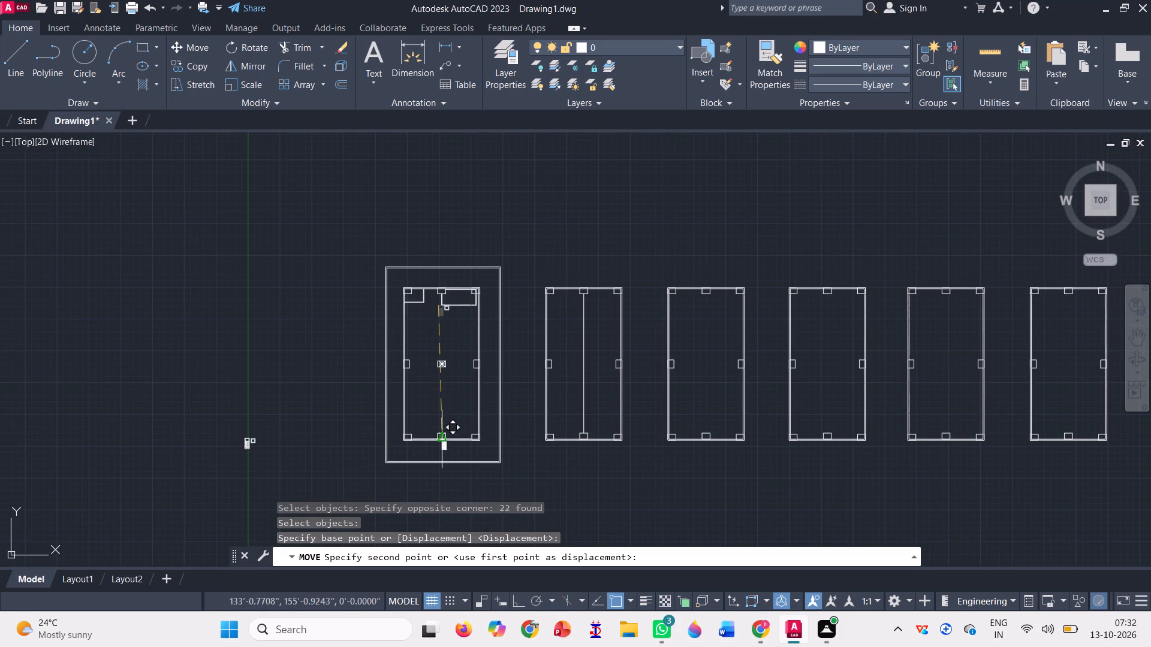
scroll(436, 452, "up", 3)
scroll(427, 366, "up", 3)
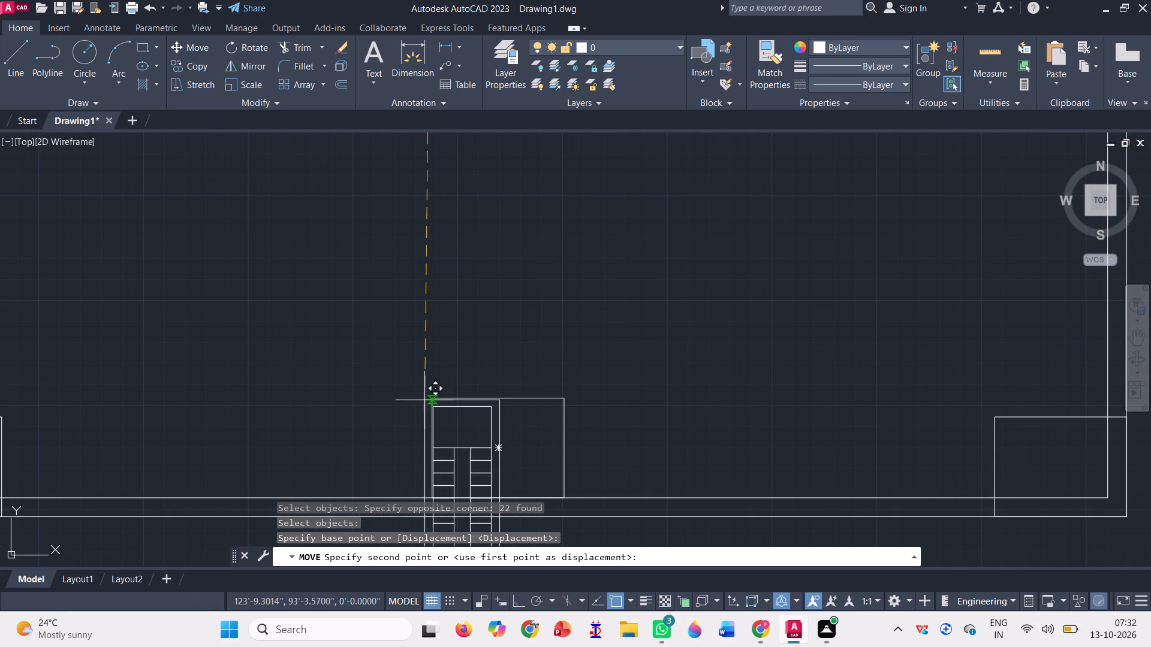
left_click(432, 396)
Rotate the walled stair together with the south middle column 180° about the column's northeast corner, with Ortho on.
scroll(418, 412, "down", 3)
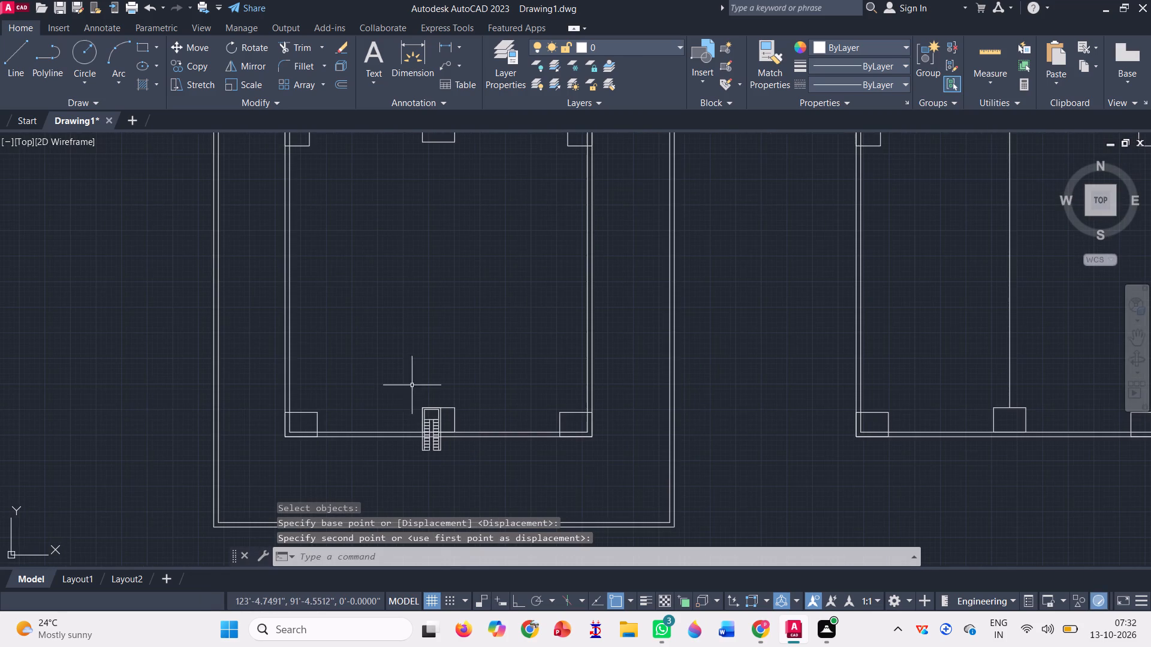
left_click(248, 48)
scroll(453, 447, "up", 3)
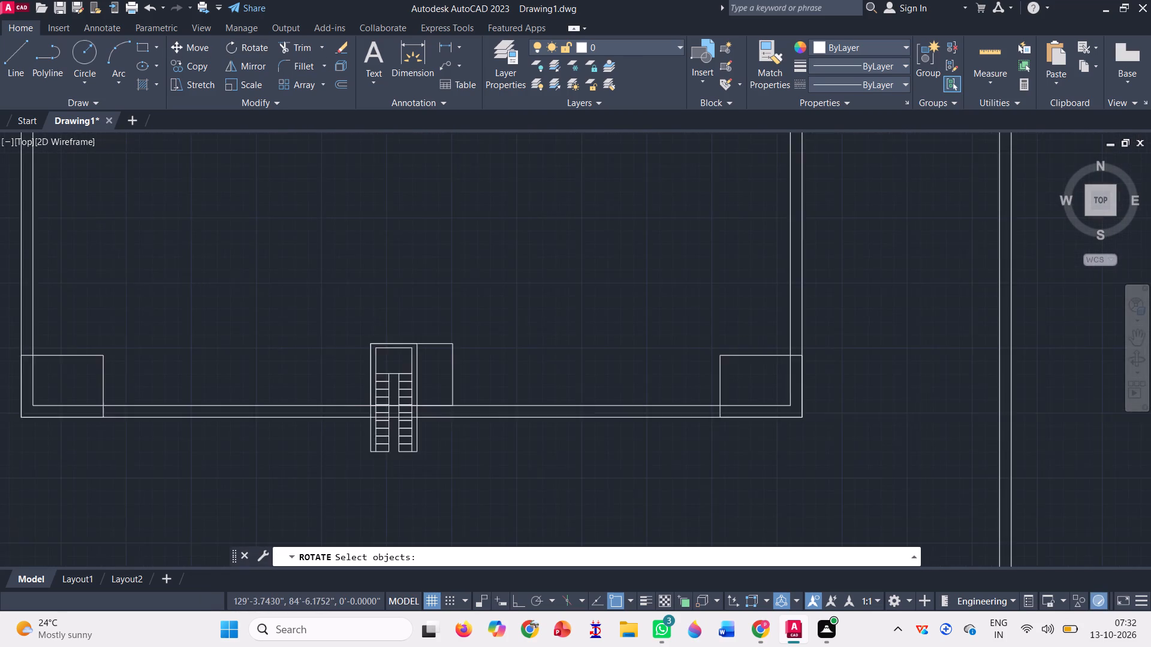
left_click(420, 446)
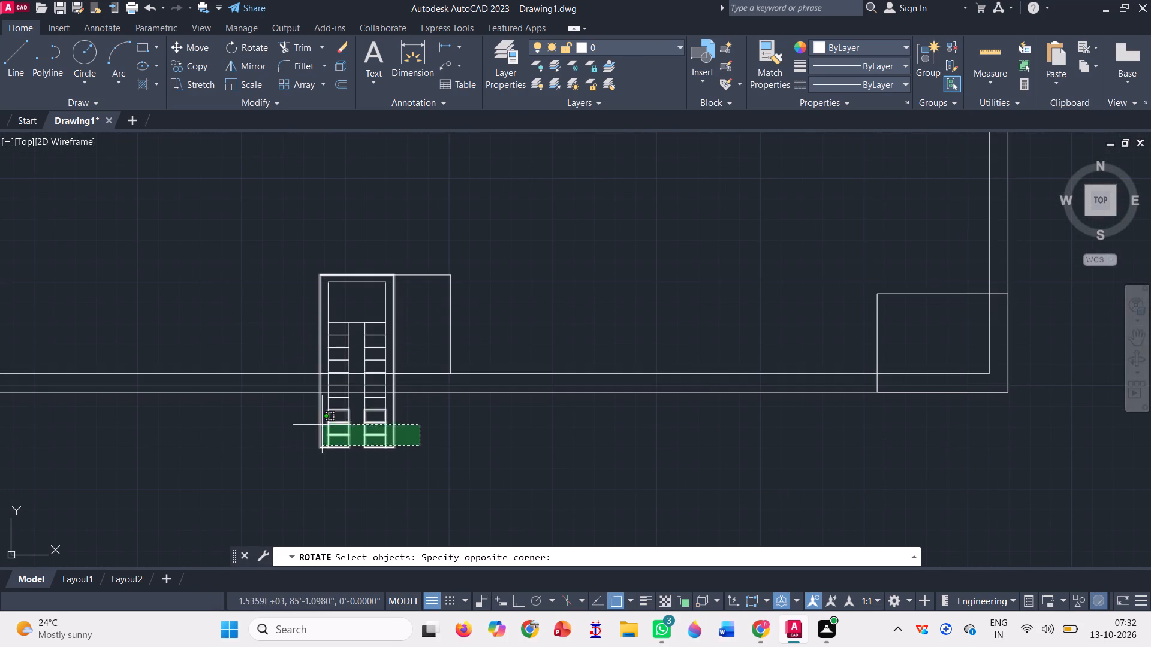
left_click(291, 402)
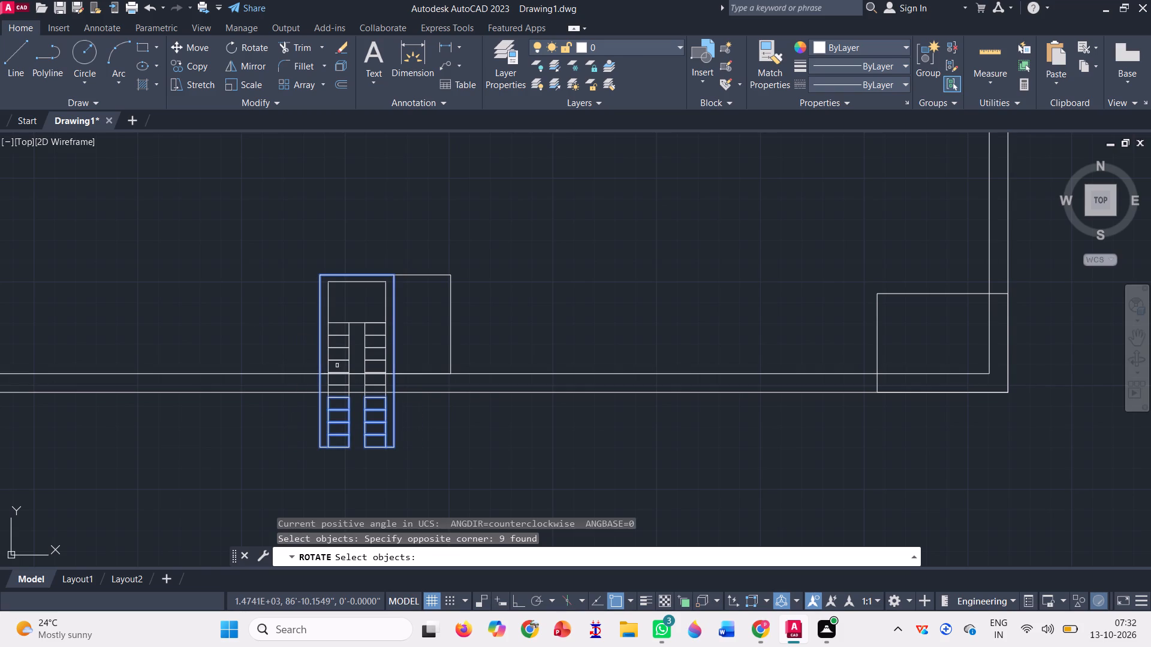
left_click(411, 355)
left_click(303, 296)
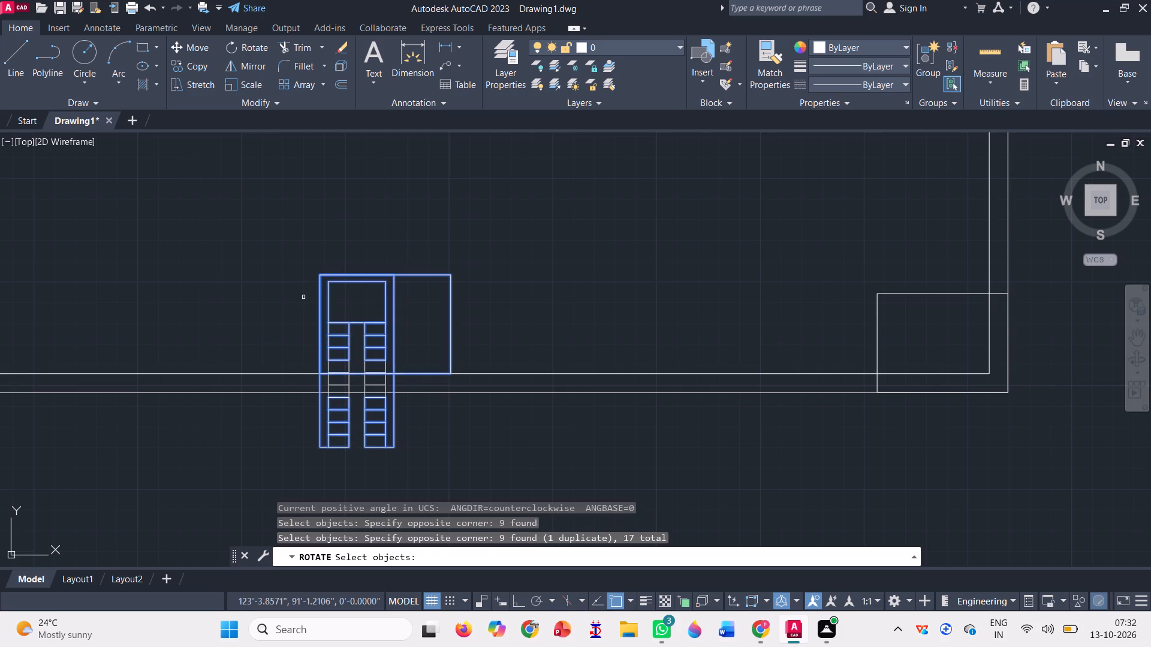
scroll(356, 357, "up", 3)
scroll(394, 413, "down", 2)
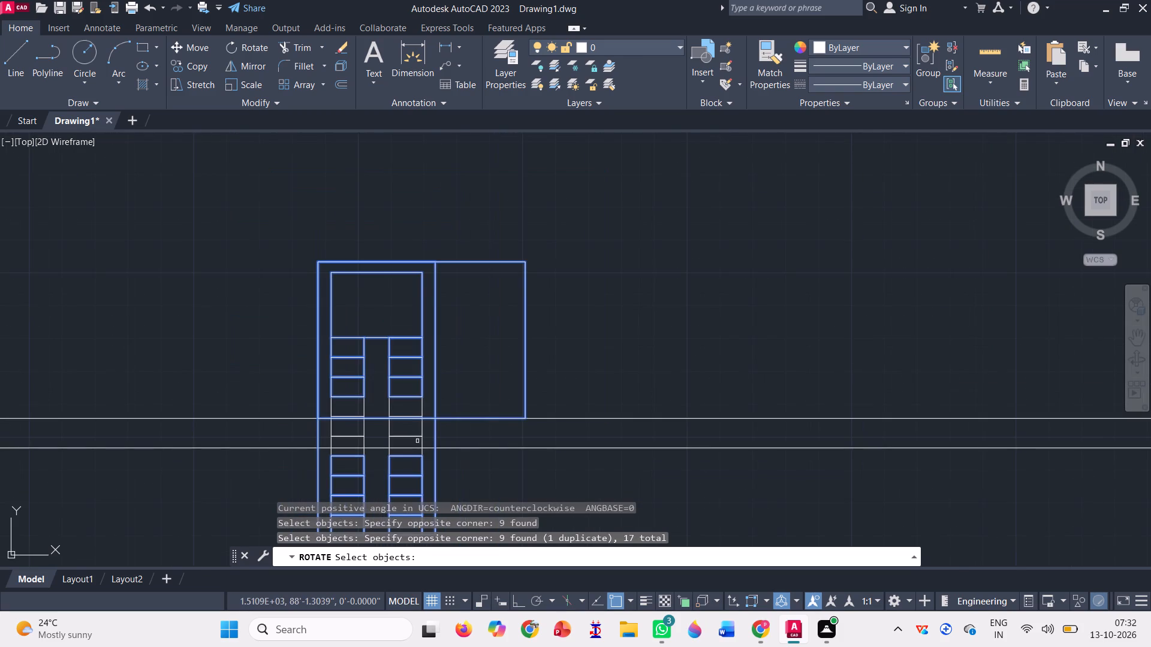
scroll(417, 441, "up", 4)
left_click(482, 456)
scroll(95, 346, "down", 1)
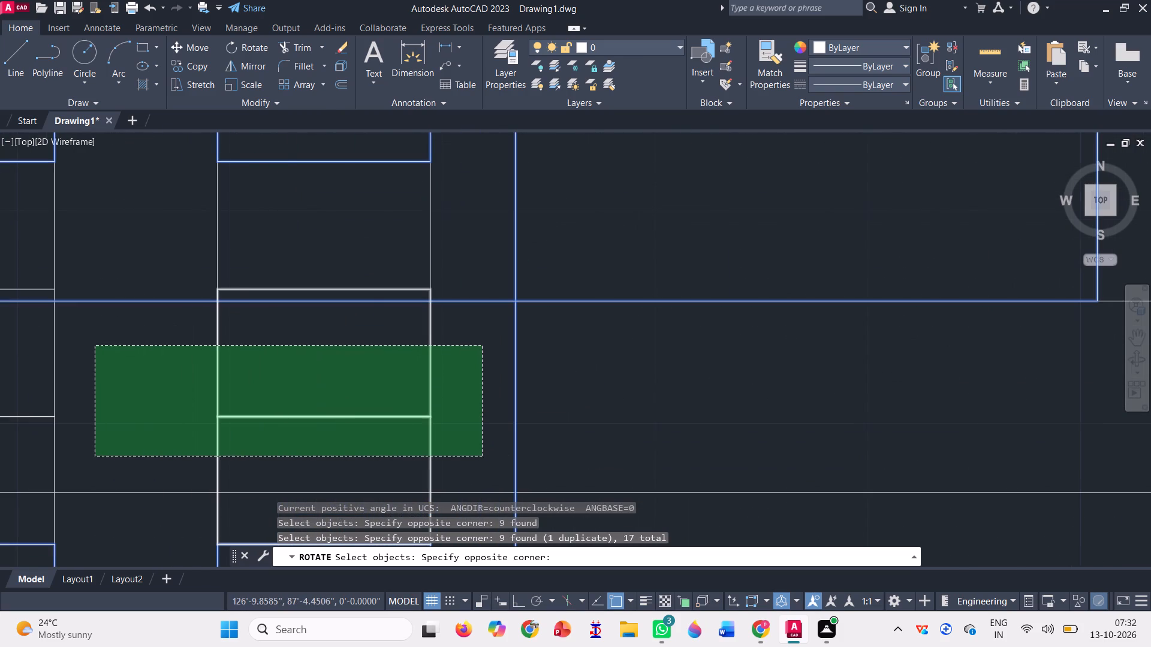
scroll(95, 346, "down", 1)
left_click(56, 346)
scroll(278, 364, "down", 2)
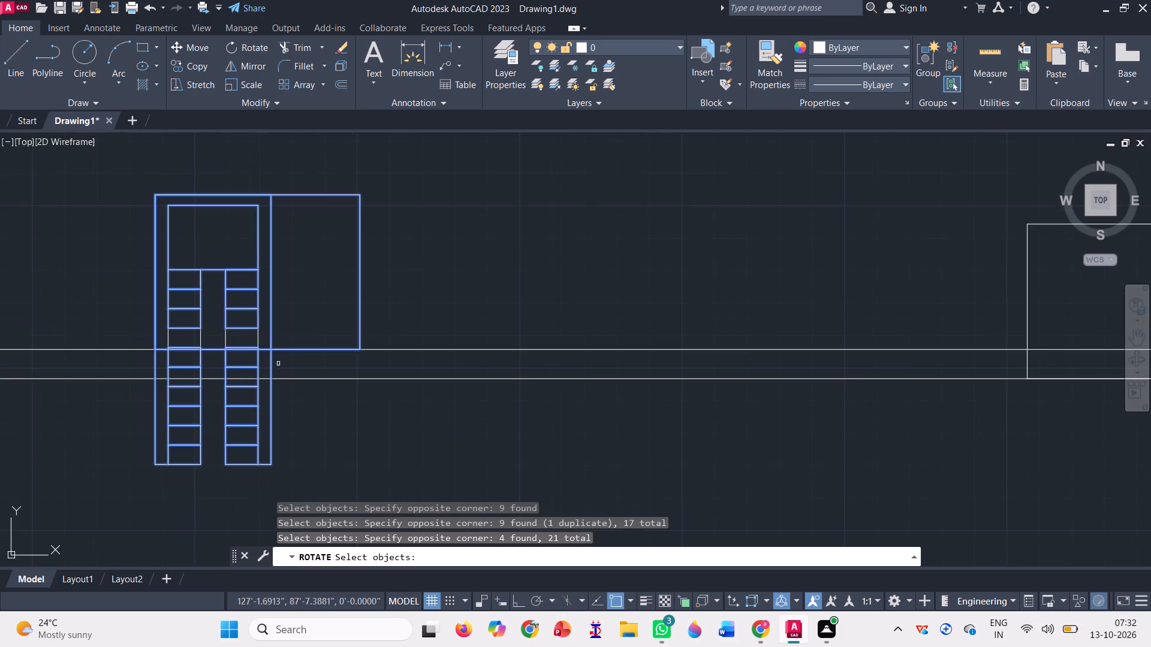
scroll(257, 336, "up", 4)
left_click(273, 344)
left_click(132, 327)
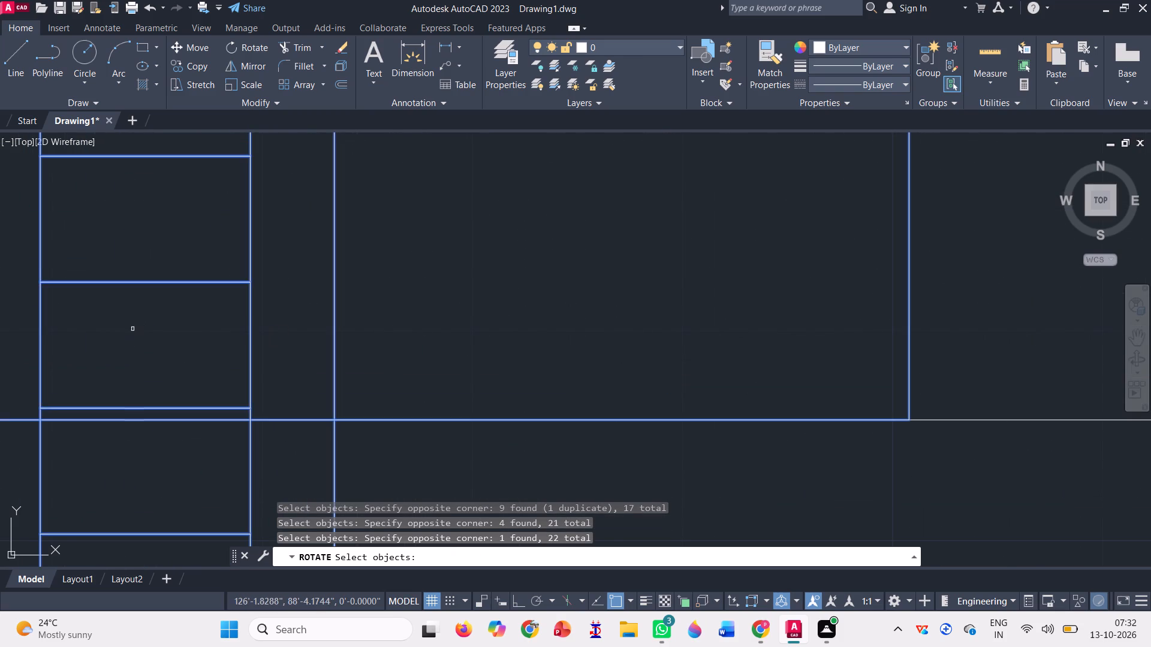
scroll(271, 305, "down", 2)
left_click(123, 327)
left_click(81, 309)
scroll(427, 411, "down", 1)
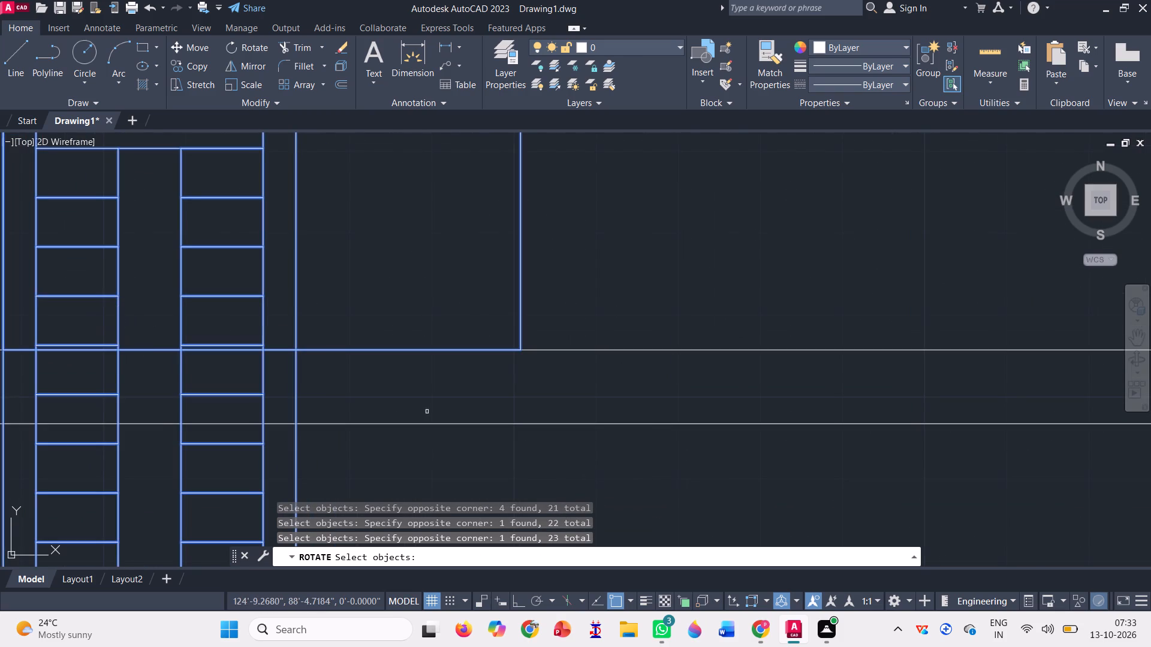
scroll(427, 411, "down", 2)
key("space")
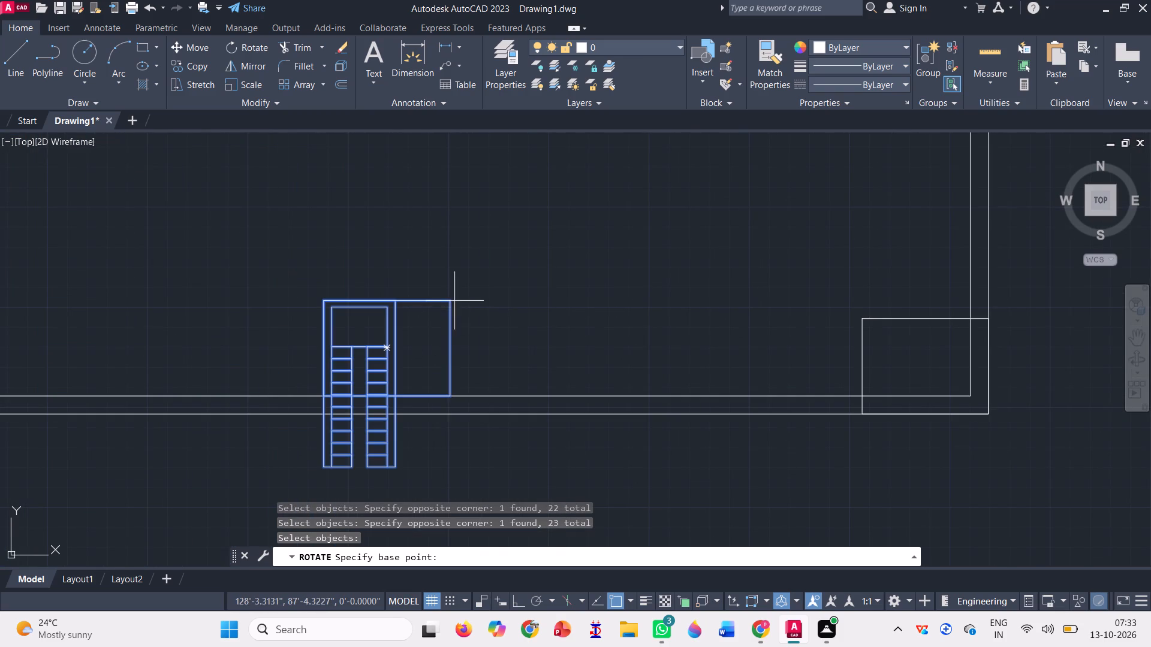
left_click(445, 298)
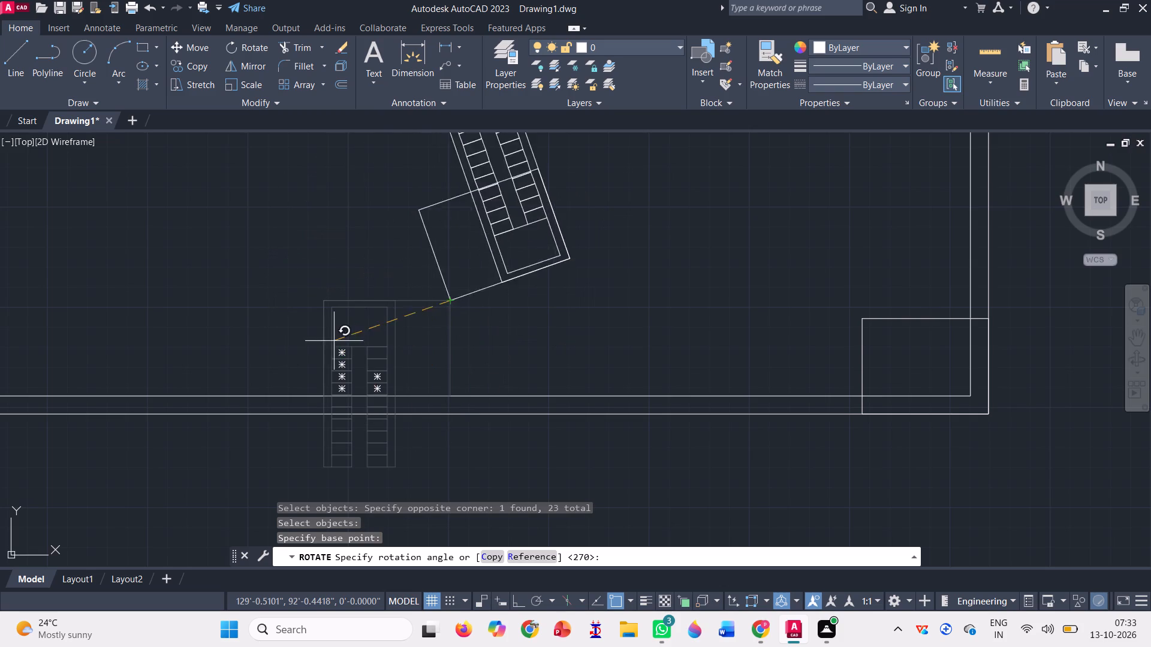
key("F8")
left_click(332, 293)
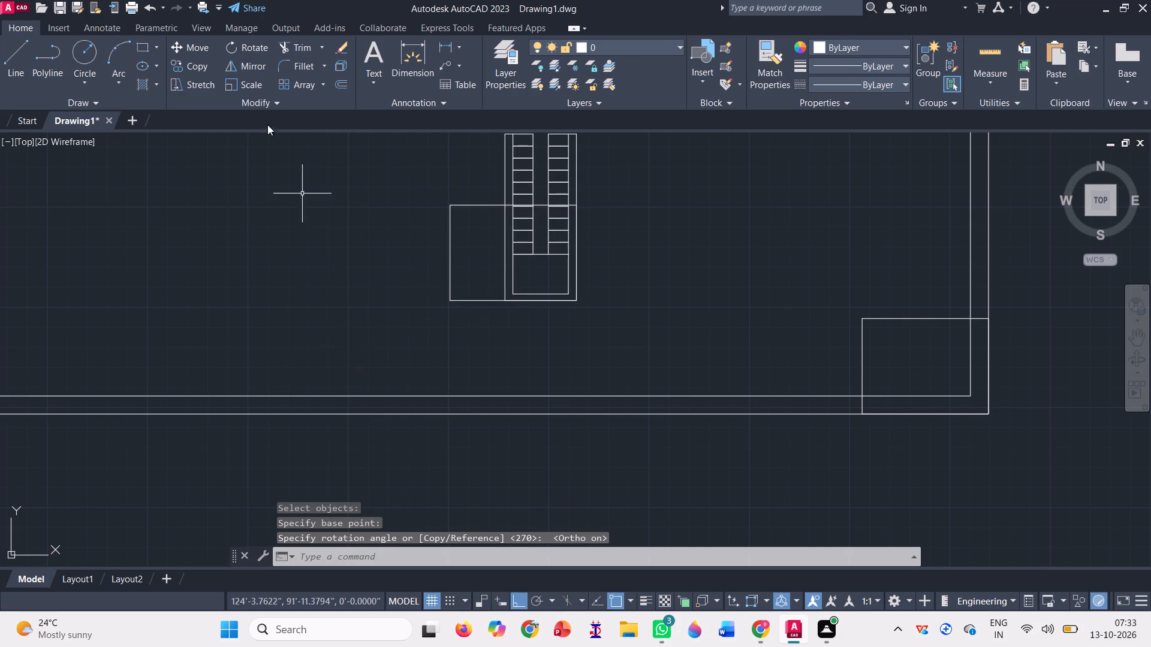
Move the rotated column, with Ortho off, from its south-edge midpoint to the midpoint of the south wall's outer line.
left_click(196, 47)
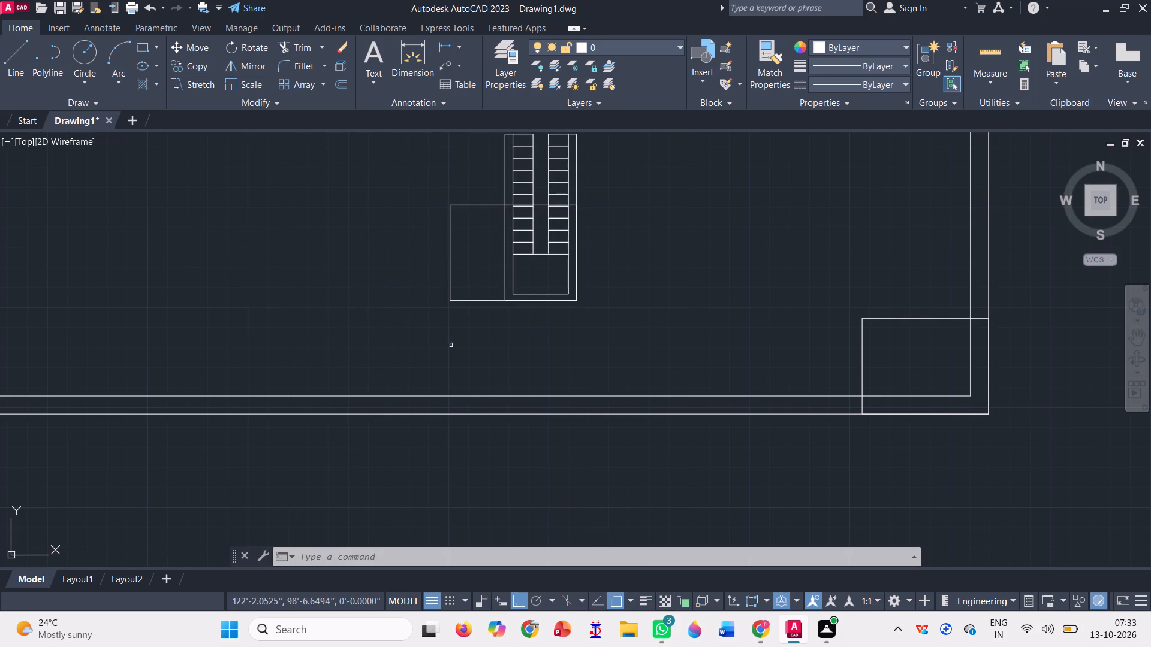
left_click(447, 295)
key("space")
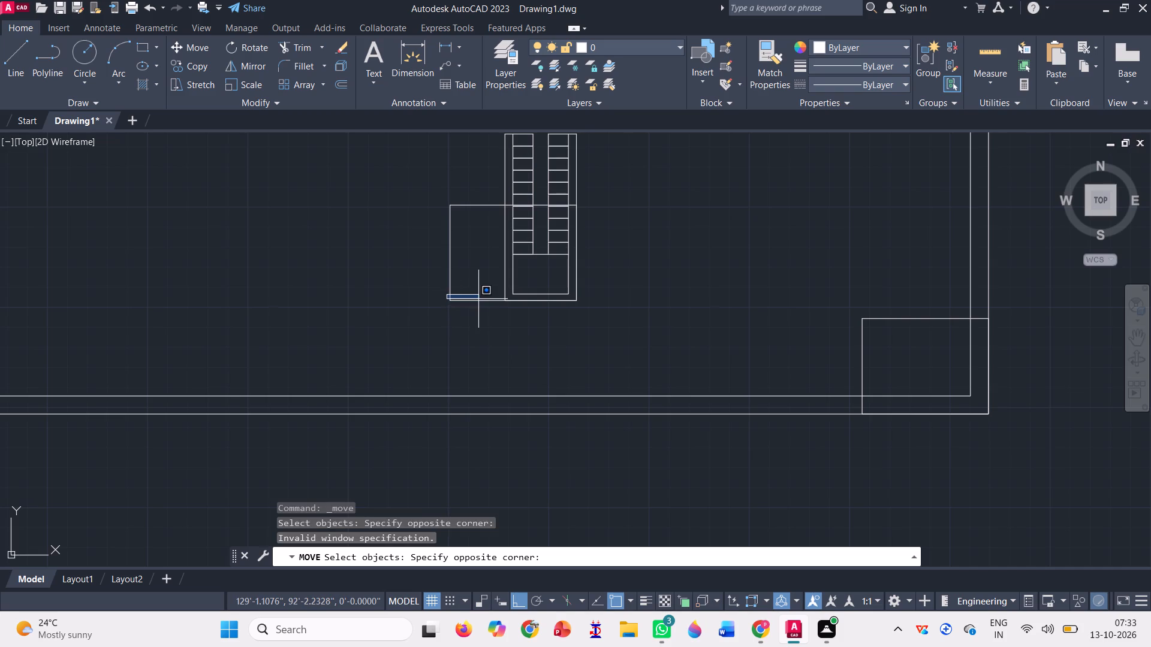
left_click(478, 298)
left_click(476, 347)
left_click(387, 212)
key("space")
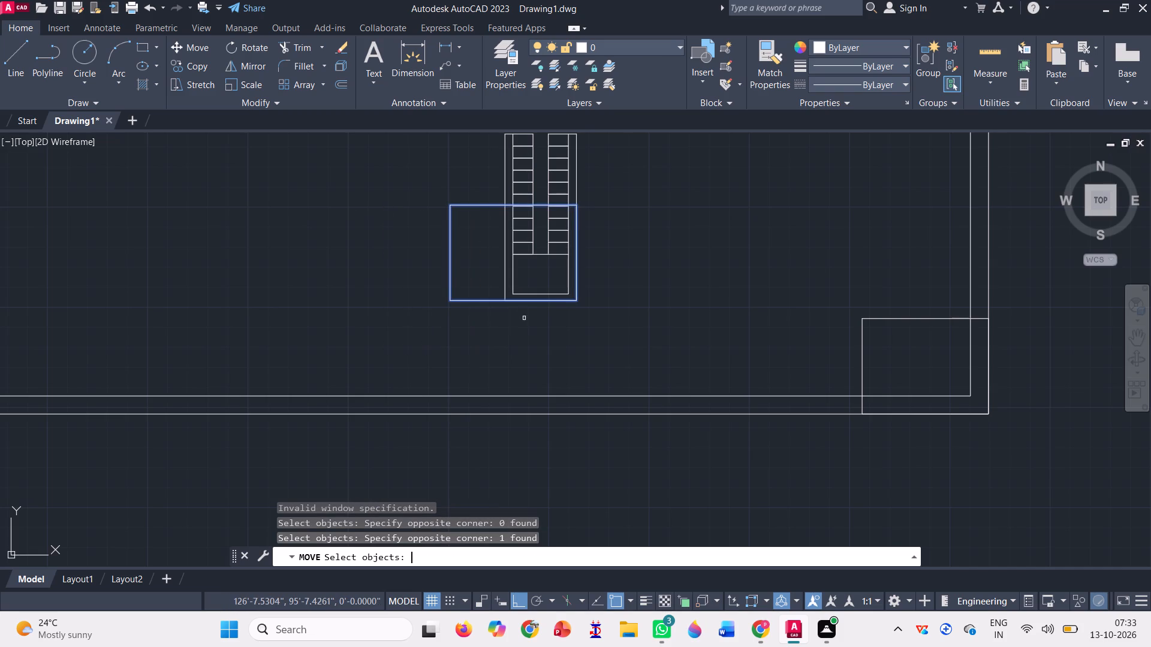
left_click(517, 297)
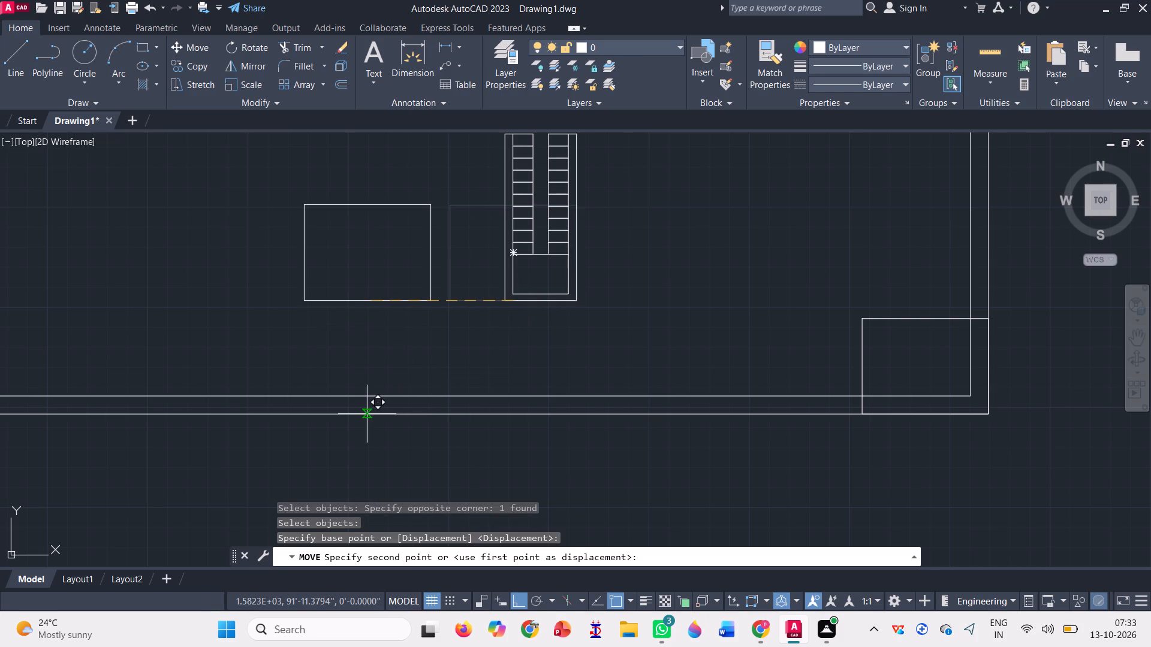
key("F8")
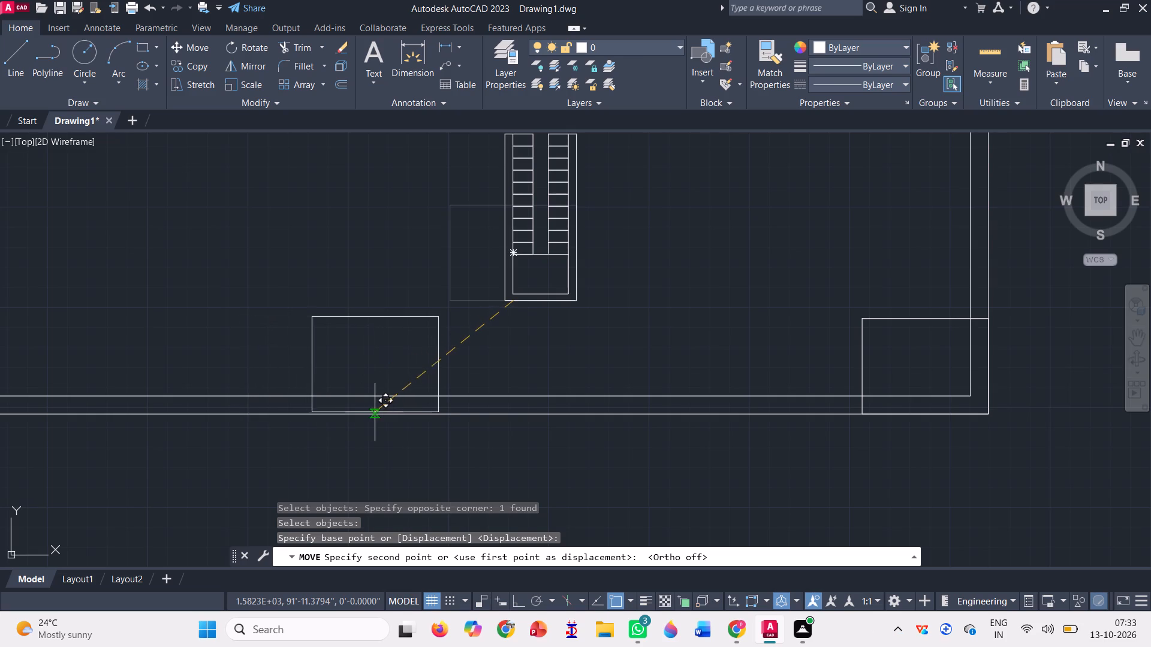
left_click(387, 411)
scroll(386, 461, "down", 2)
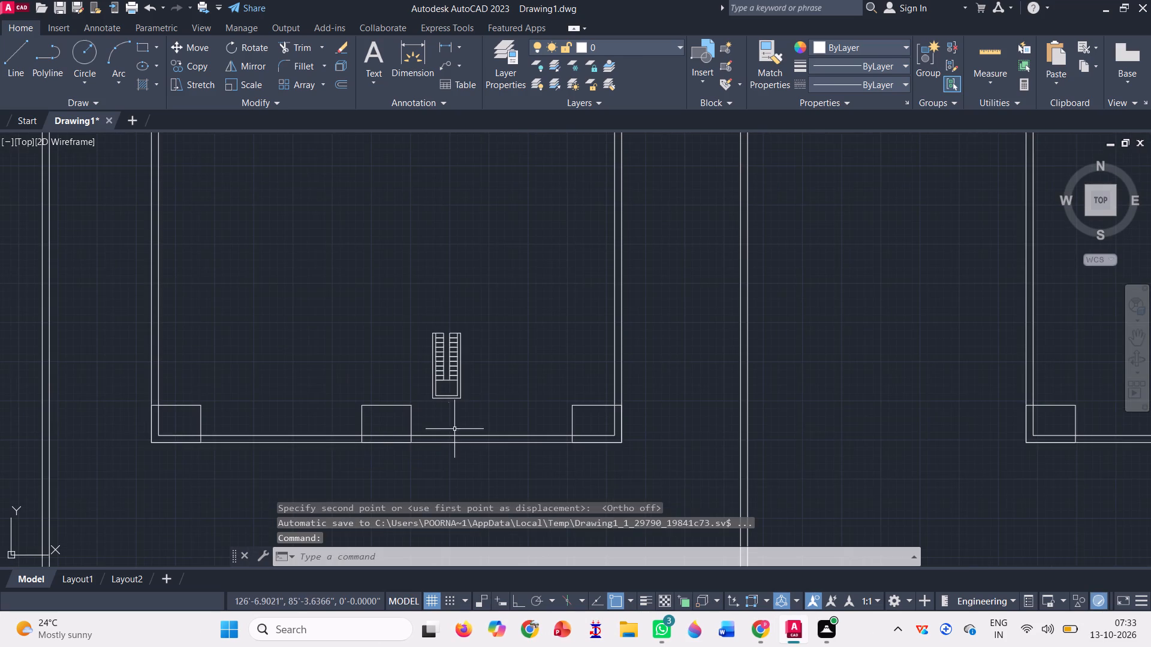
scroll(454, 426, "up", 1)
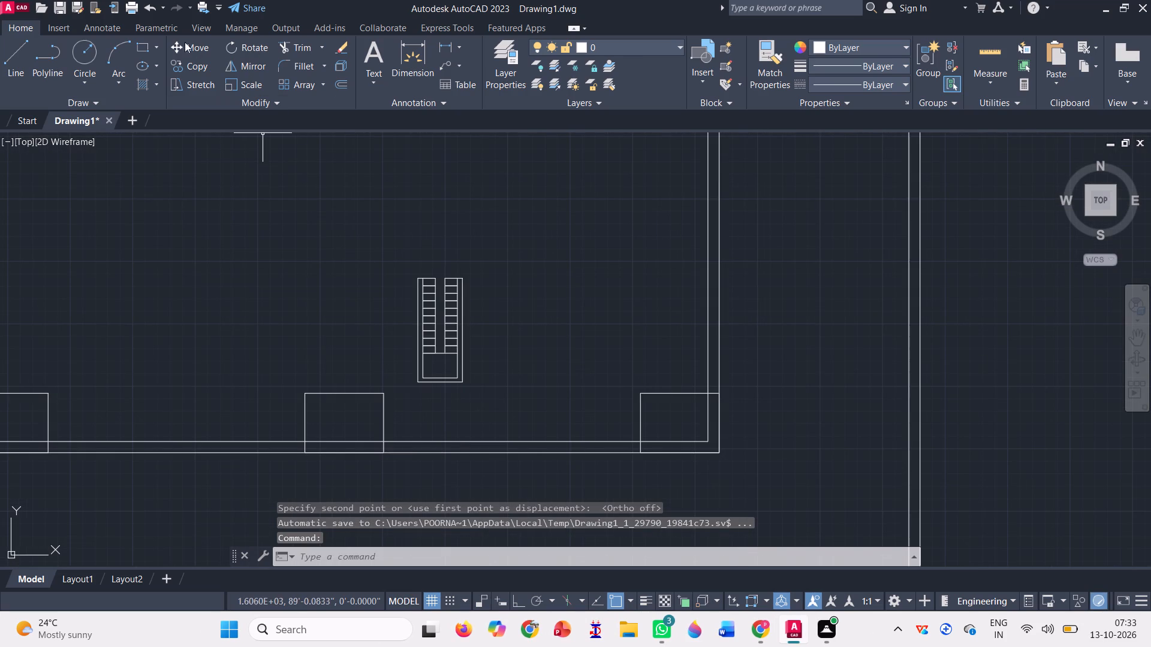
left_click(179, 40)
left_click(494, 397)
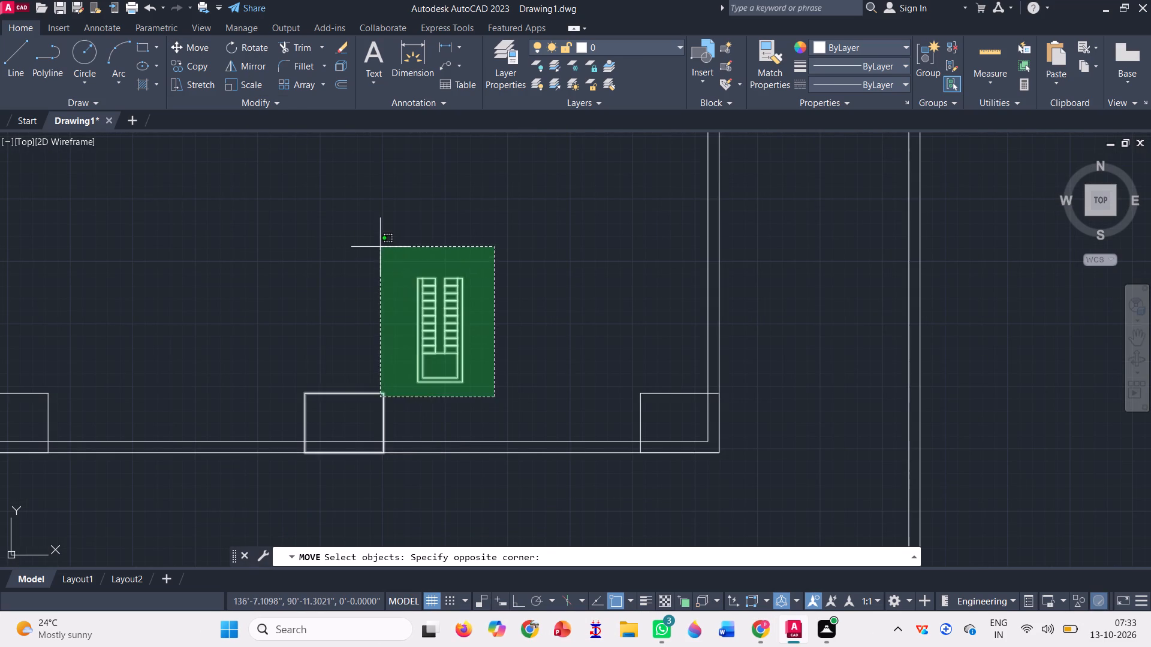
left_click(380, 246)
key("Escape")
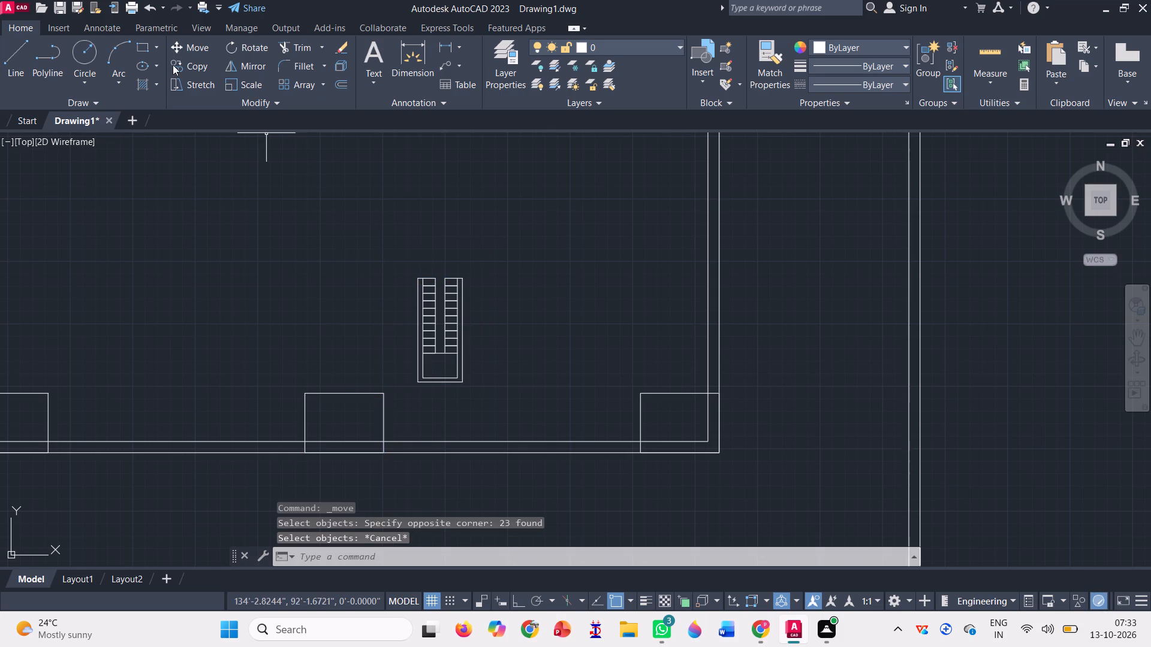
Move the walled stair in the westernmost plan from its south-edge midpoint onto the south middle column's north edge, near the edge's middle.
left_click(189, 47)
left_click(474, 397)
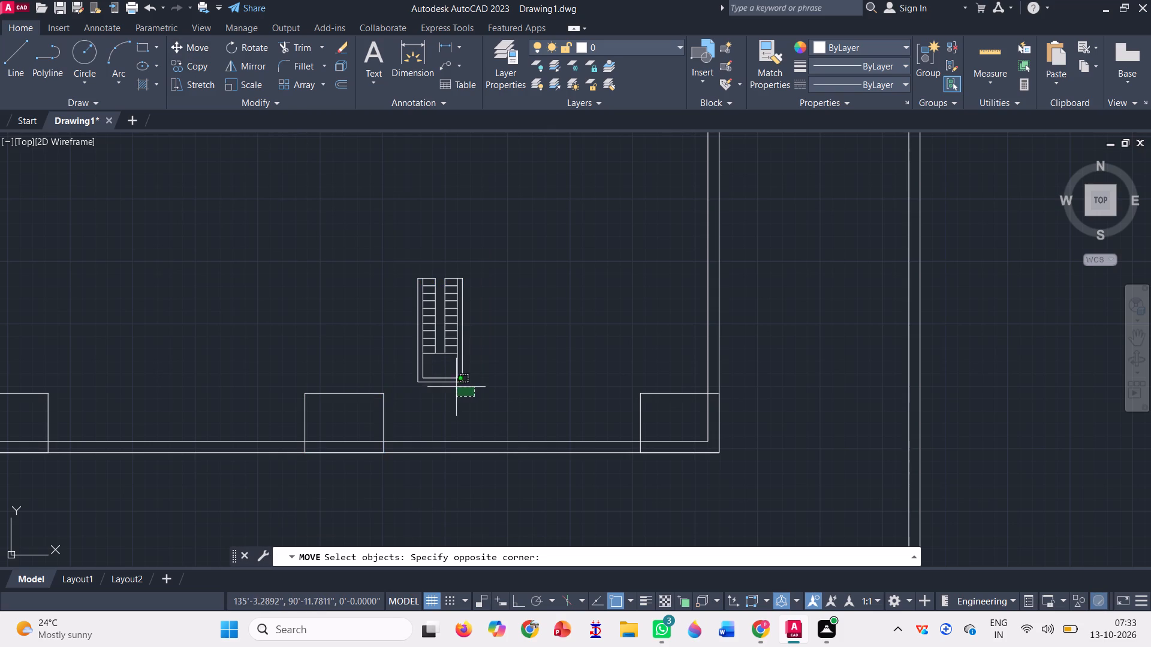
left_click(403, 247)
key("space")
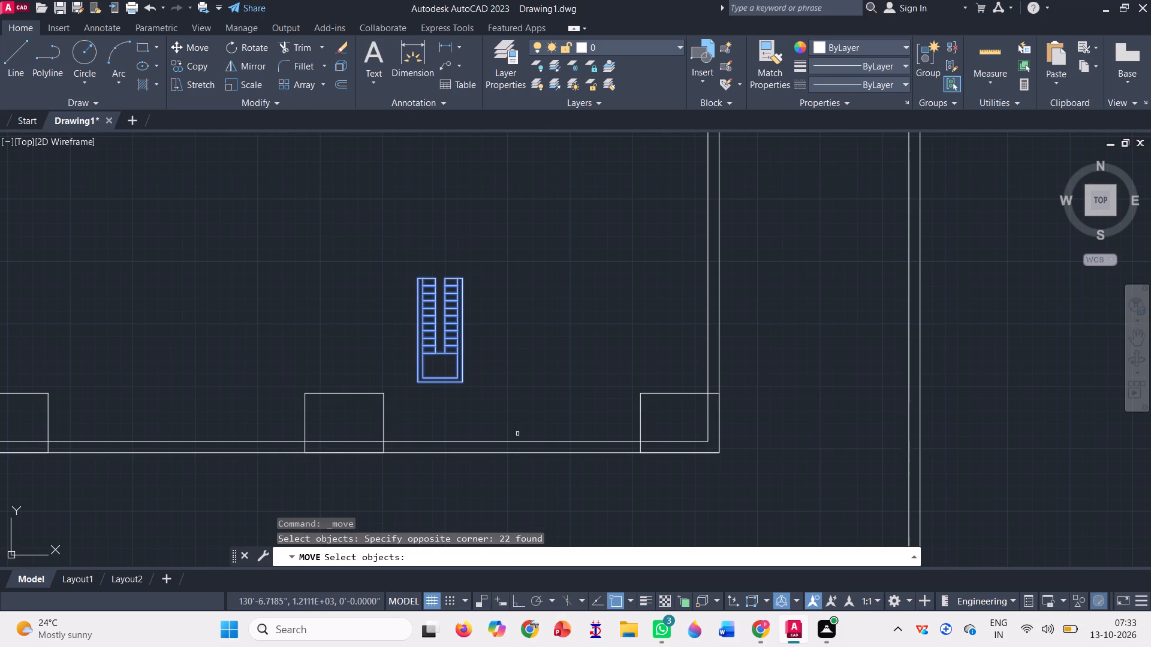
scroll(447, 376, "up", 3)
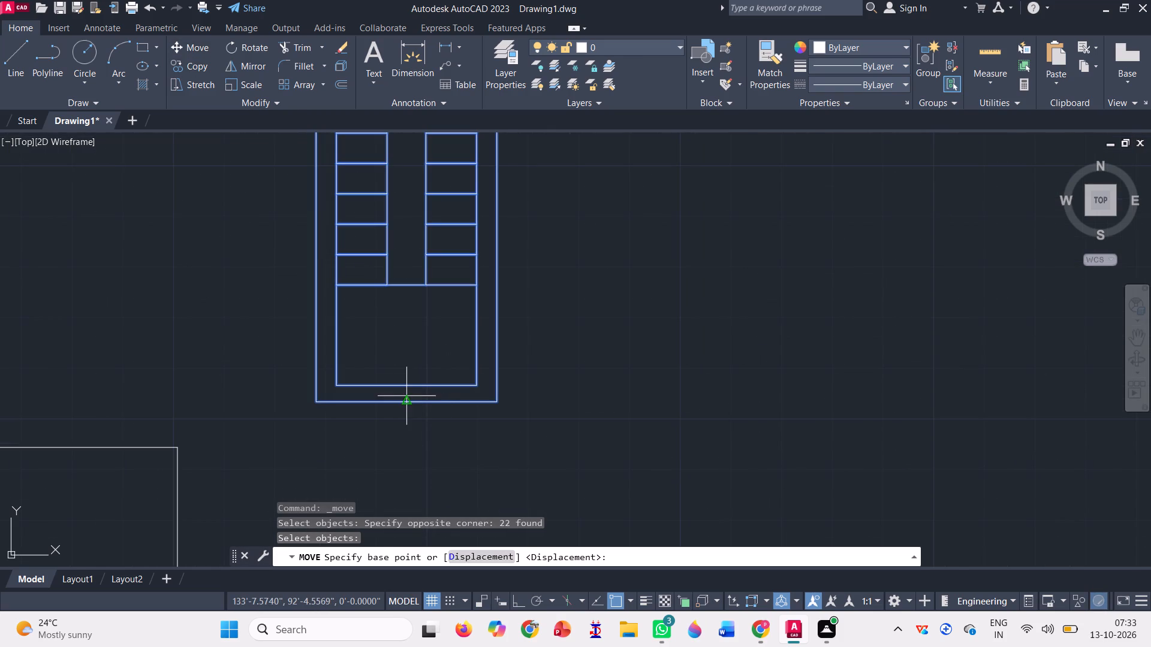
left_click(406, 403)
scroll(649, 313, "down", 3)
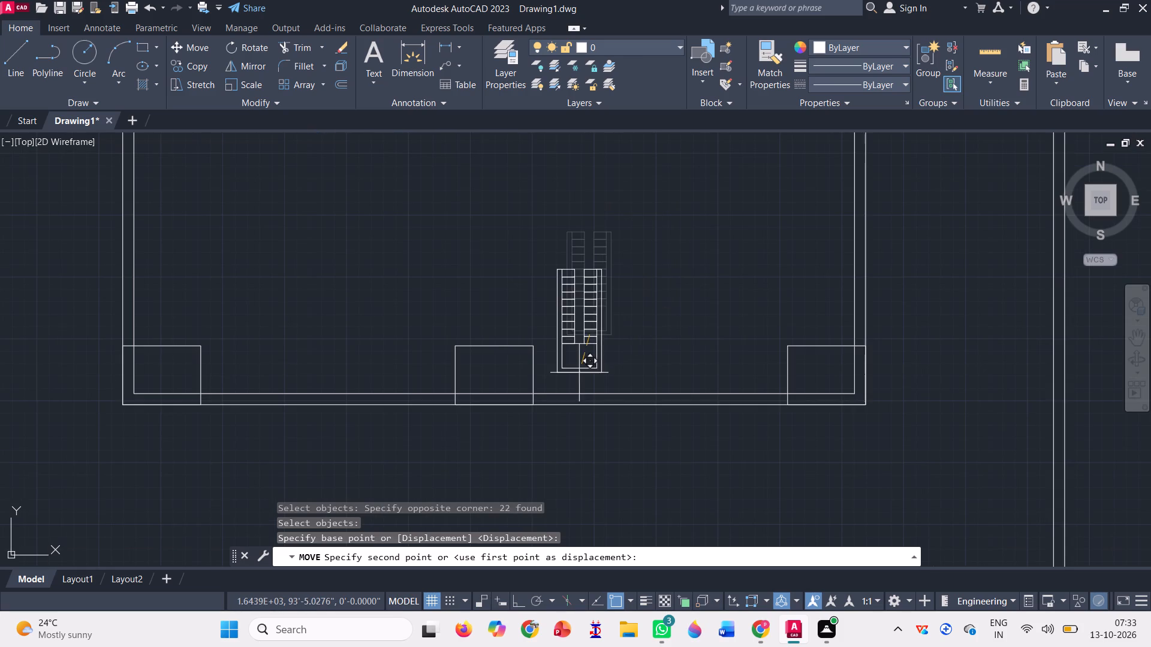
scroll(496, 346, "up", 2)
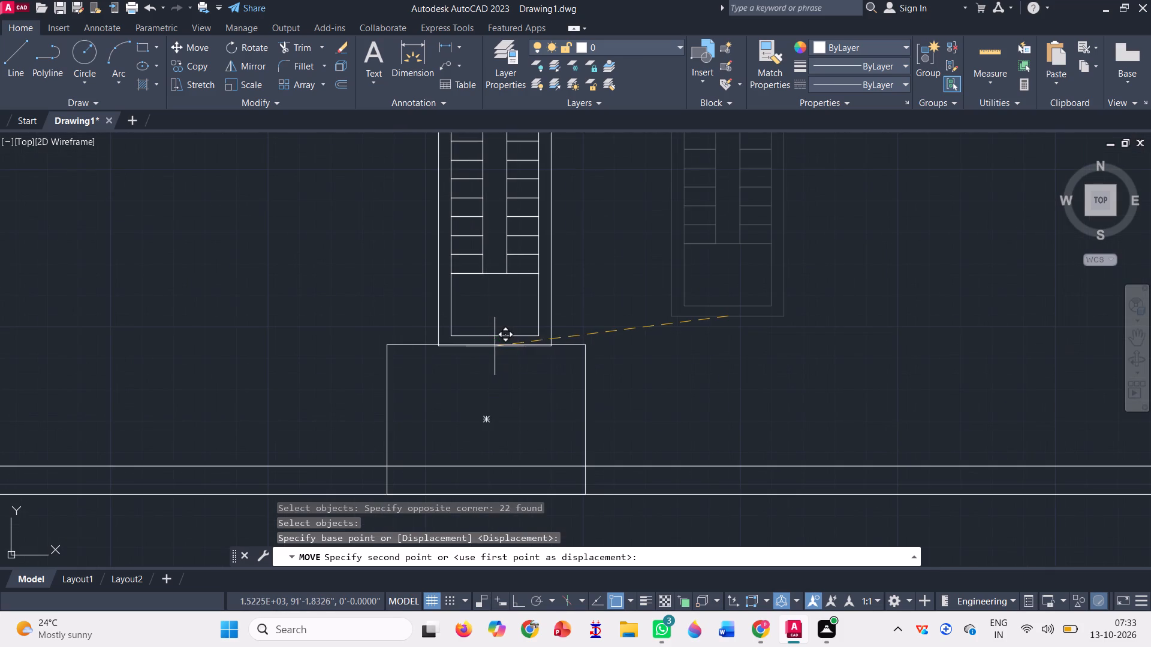
scroll(487, 341, "up", 3)
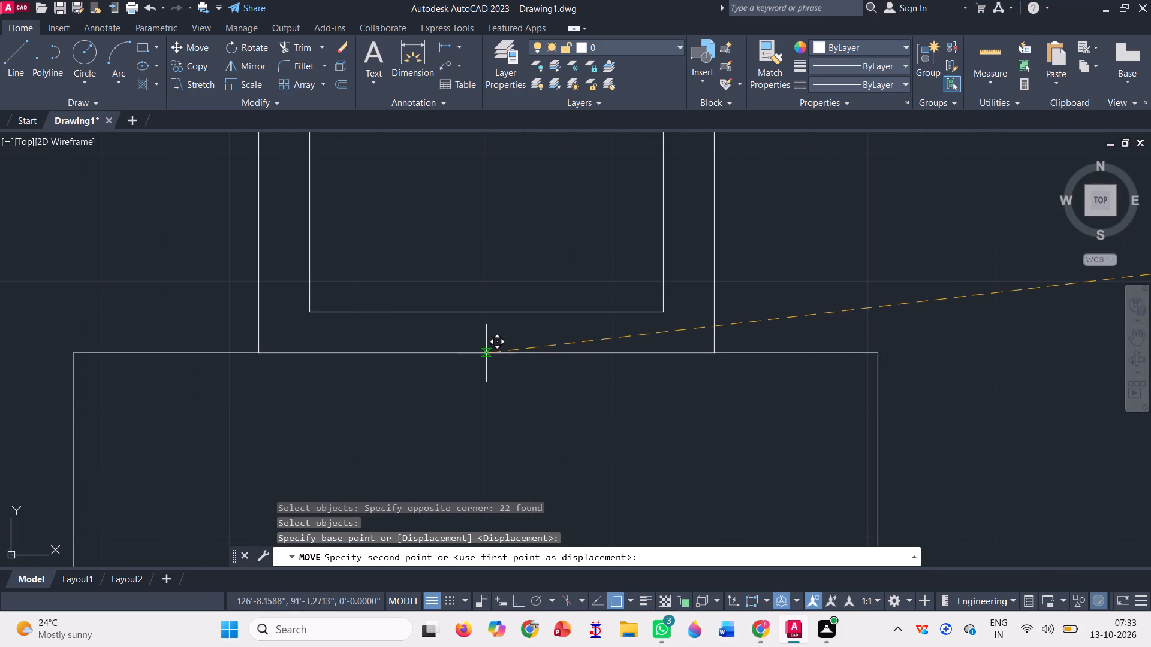
left_click(486, 351)
Scale up the walled stair about its south-edge midpoint, with Ortho on, until it is nearly as wide as the south middle column.
scroll(459, 391, "down", 5)
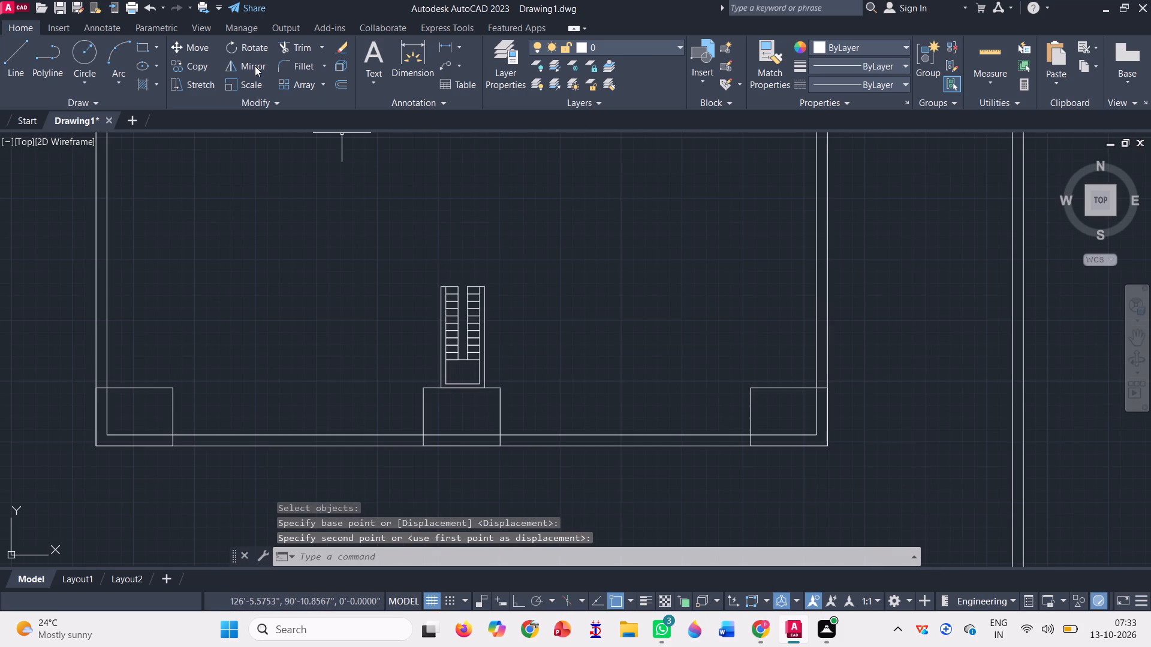
left_click(253, 78)
scroll(498, 306, "up", 3)
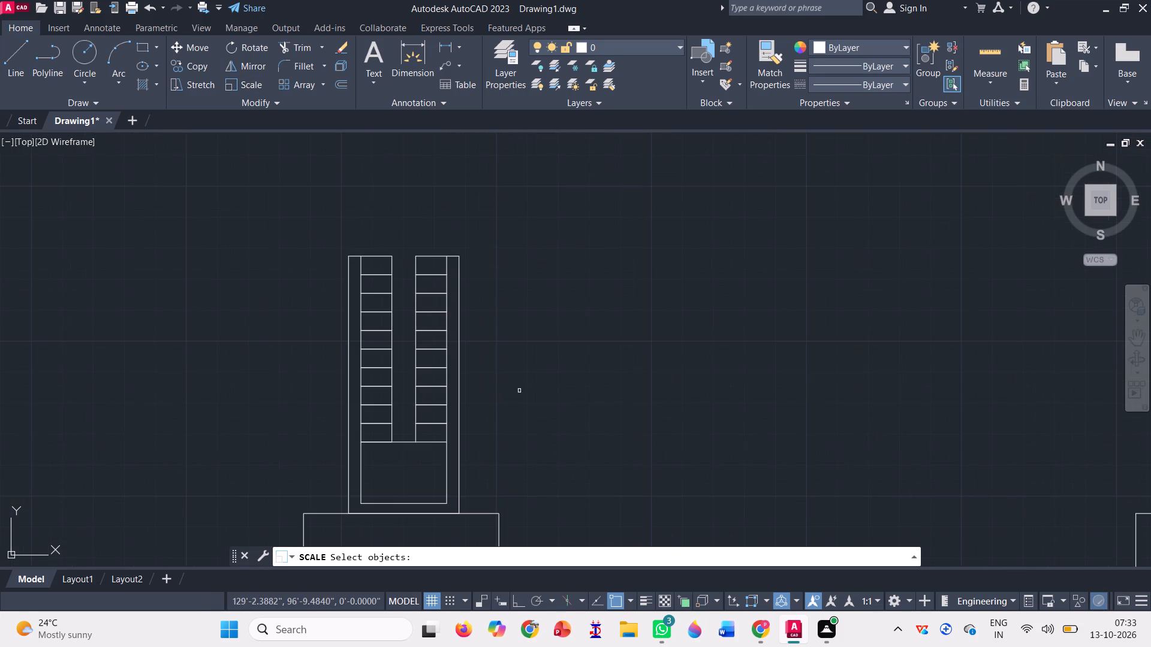
left_click(510, 421)
left_click(299, 323)
left_click(531, 331)
left_click(319, 241)
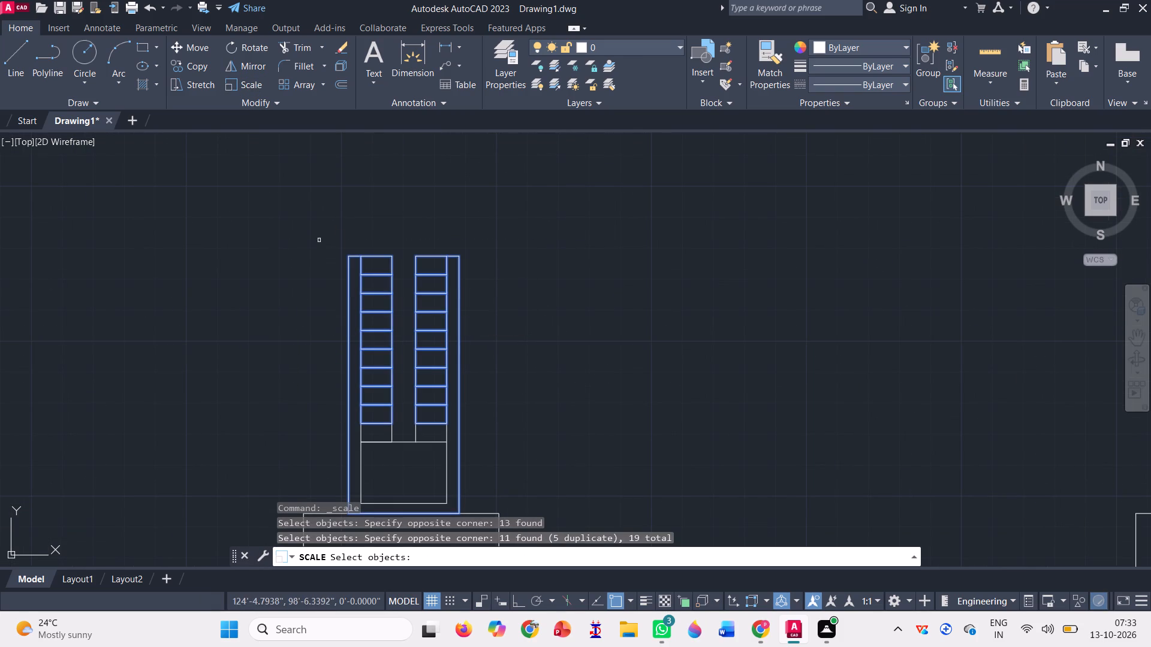
left_click(513, 479)
left_click(294, 414)
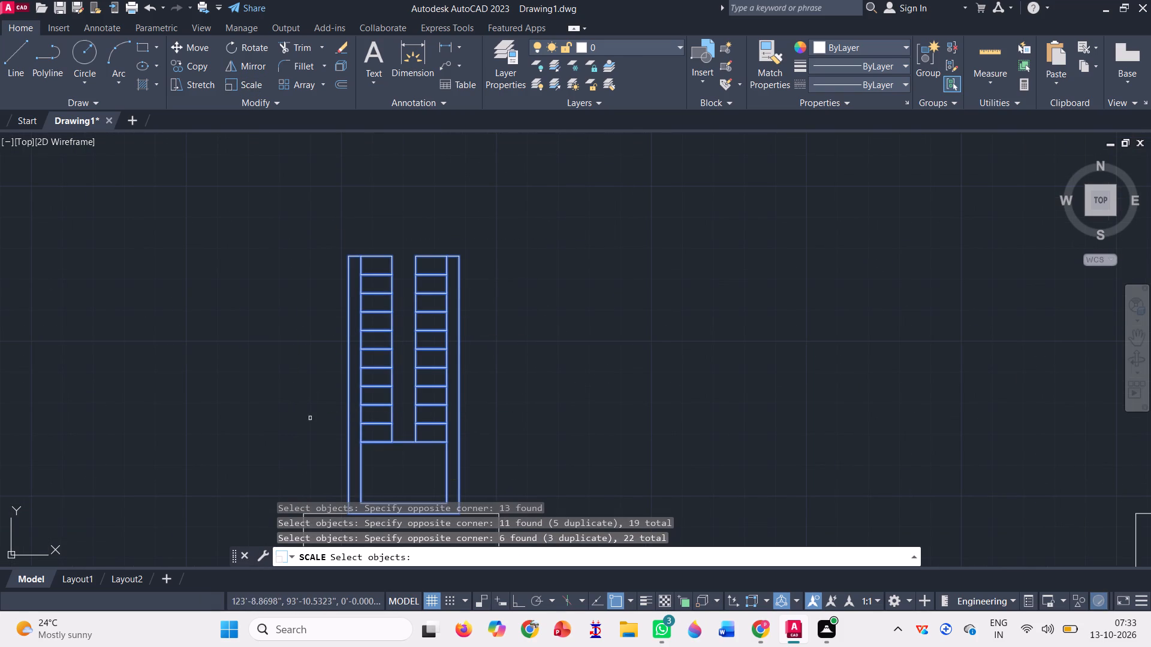
scroll(501, 321, "down", 2)
key("space")
scroll(483, 388, "up", 2)
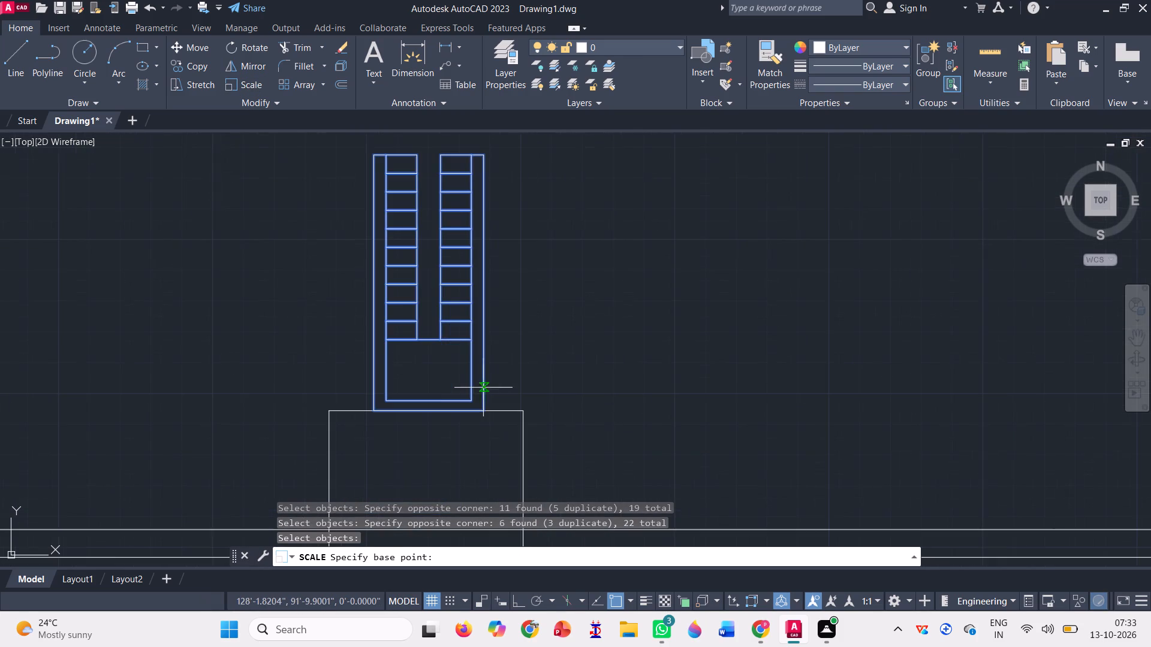
scroll(429, 412, "up", 2)
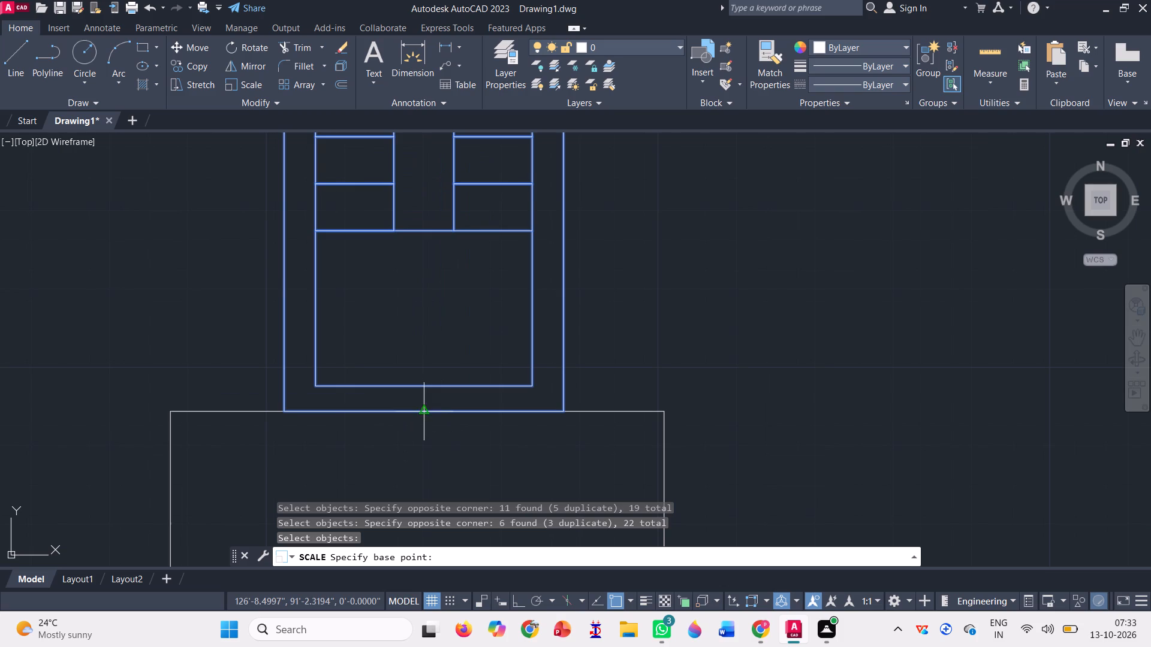
left_click(423, 407)
scroll(423, 409, "down", 4)
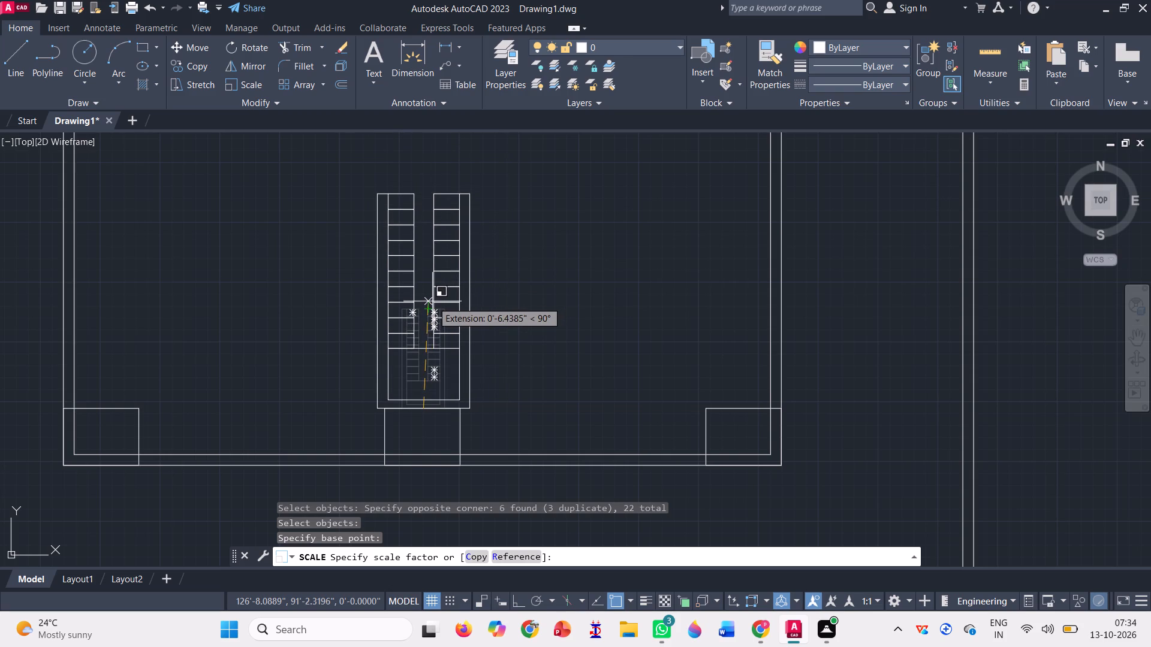
key("F8")
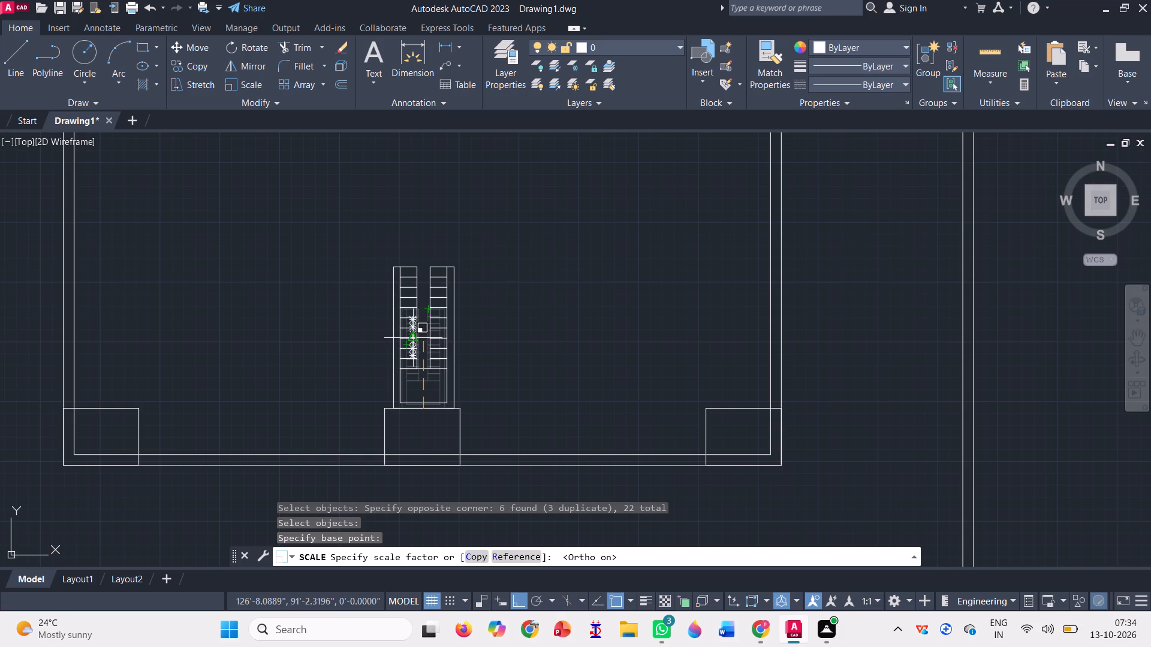
left_click(413, 334)
Scale the double-lined square enclosure below the northeast room about its outer northeast corner to a little over twice its size.
scroll(375, 428, "down", 2)
scroll(391, 479, "down", 1)
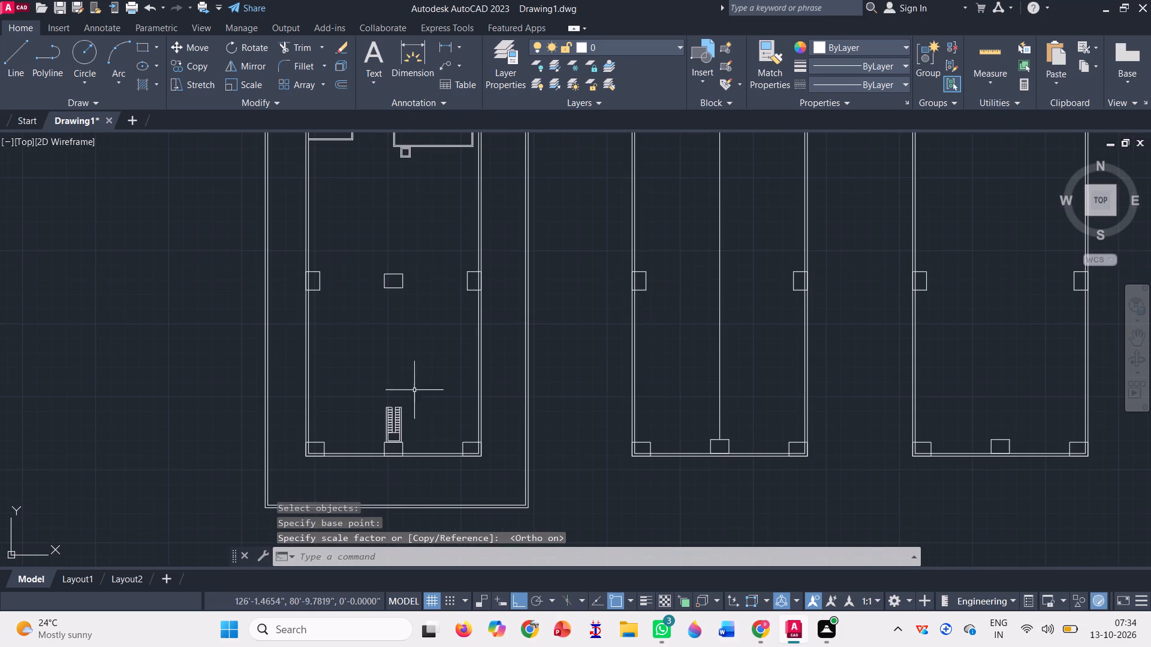
scroll(433, 355, "down", 1)
scroll(406, 191, "up", 3)
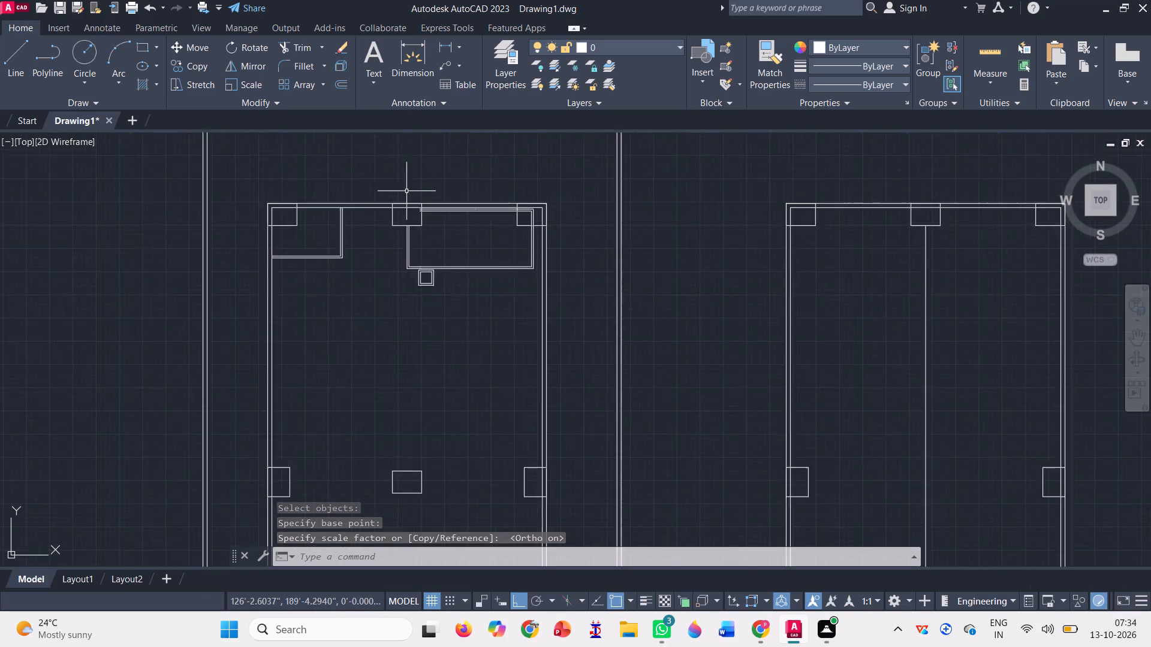
left_click(235, 81)
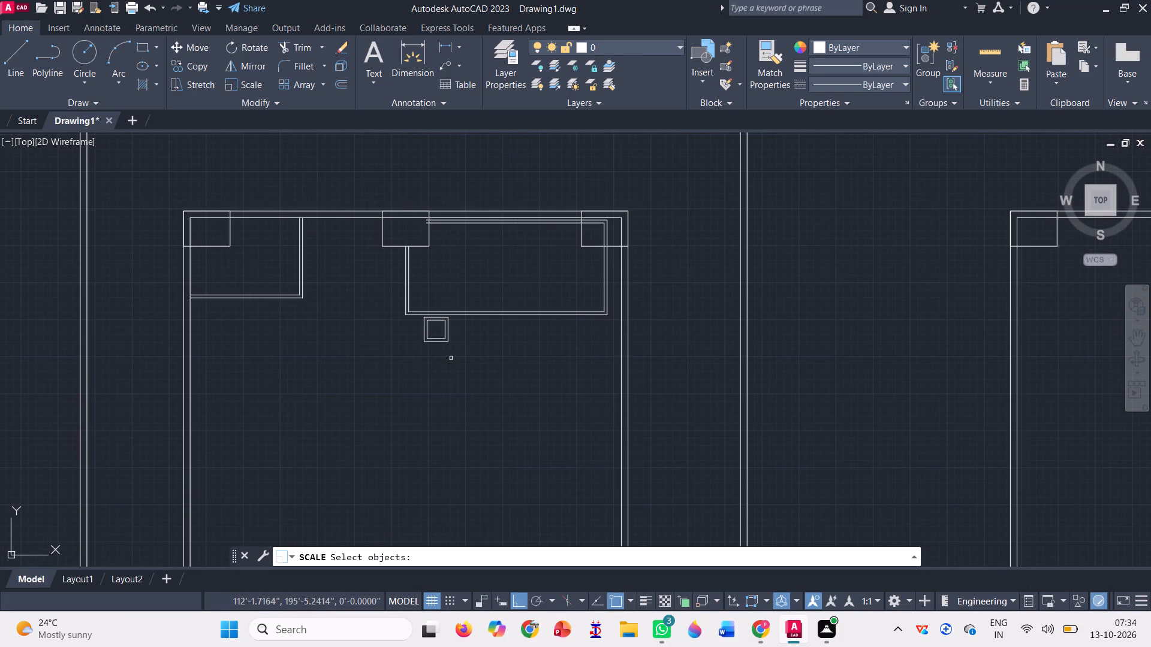
left_click(467, 355)
left_click(400, 330)
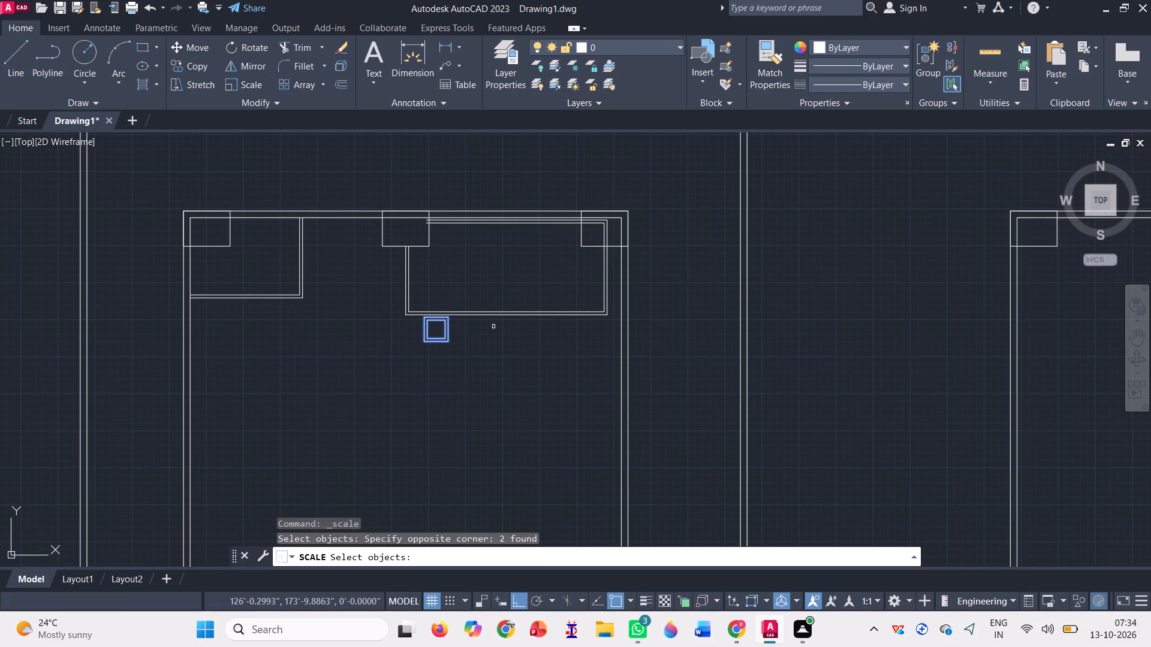
key("space")
scroll(456, 340, "up", 3)
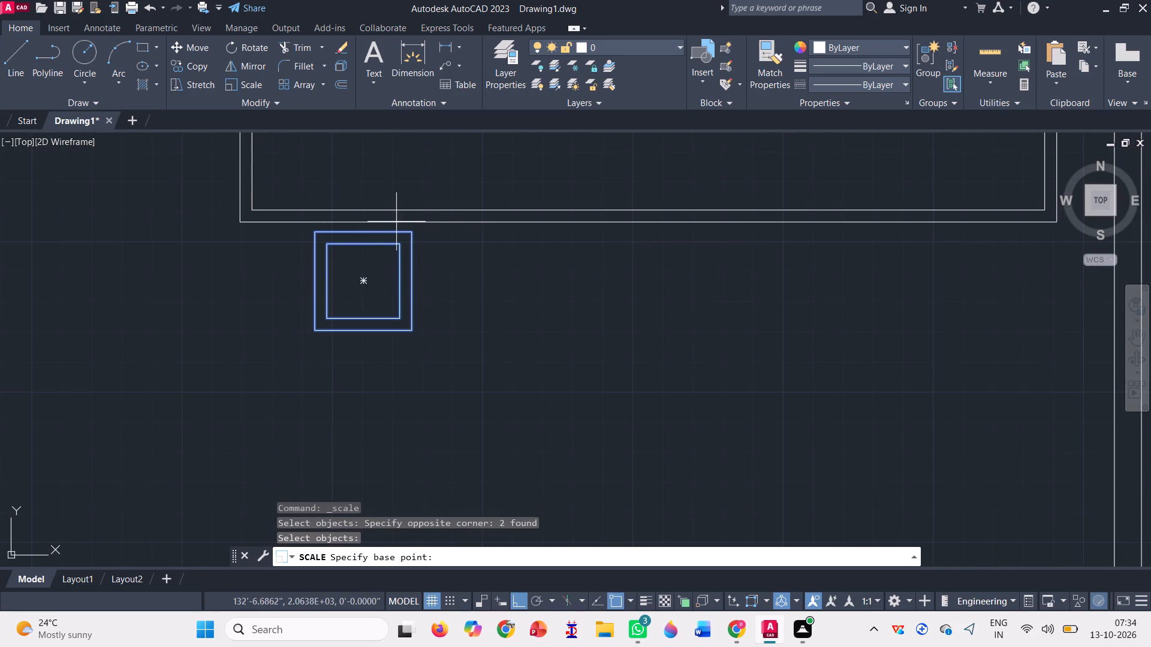
left_click(414, 228)
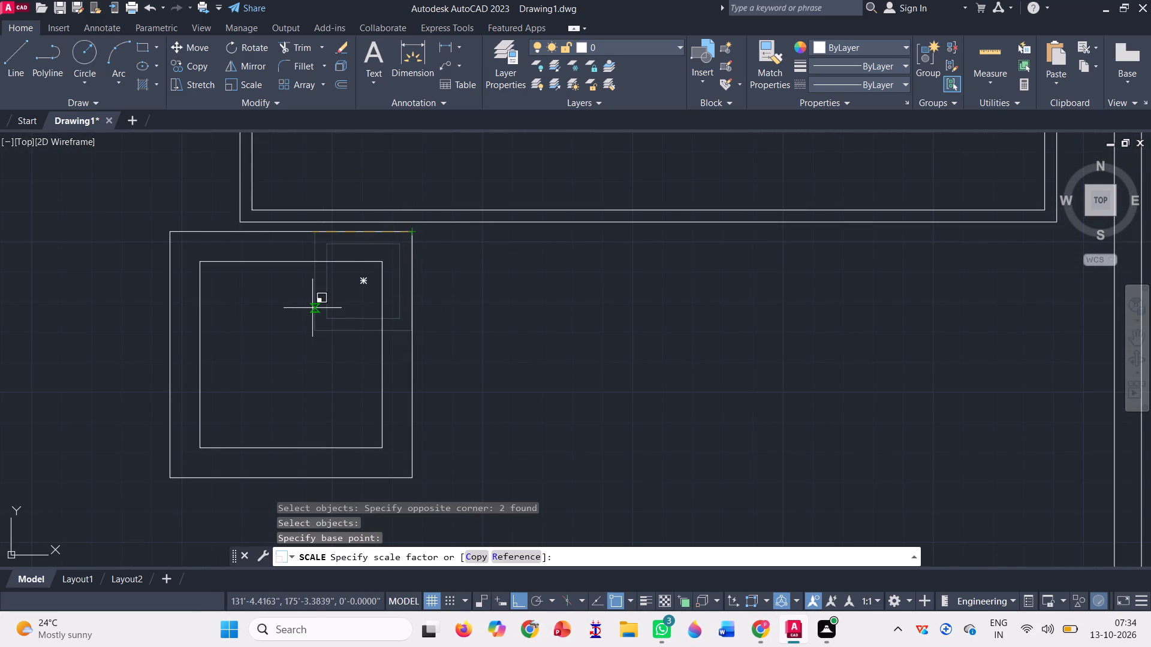
left_click(323, 305)
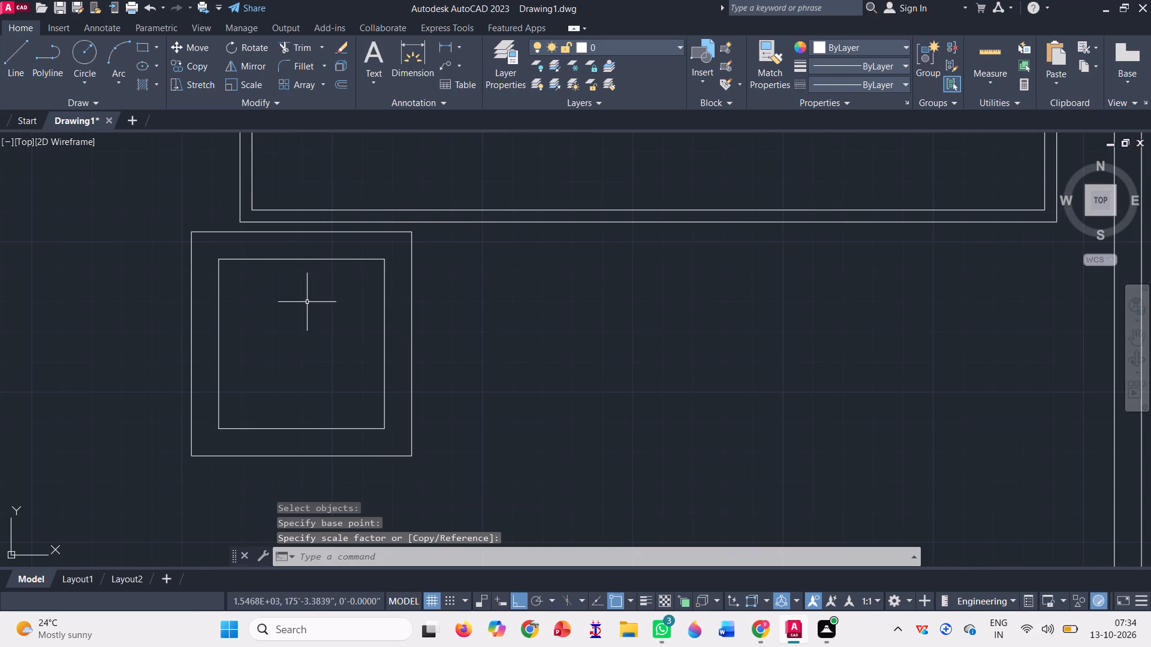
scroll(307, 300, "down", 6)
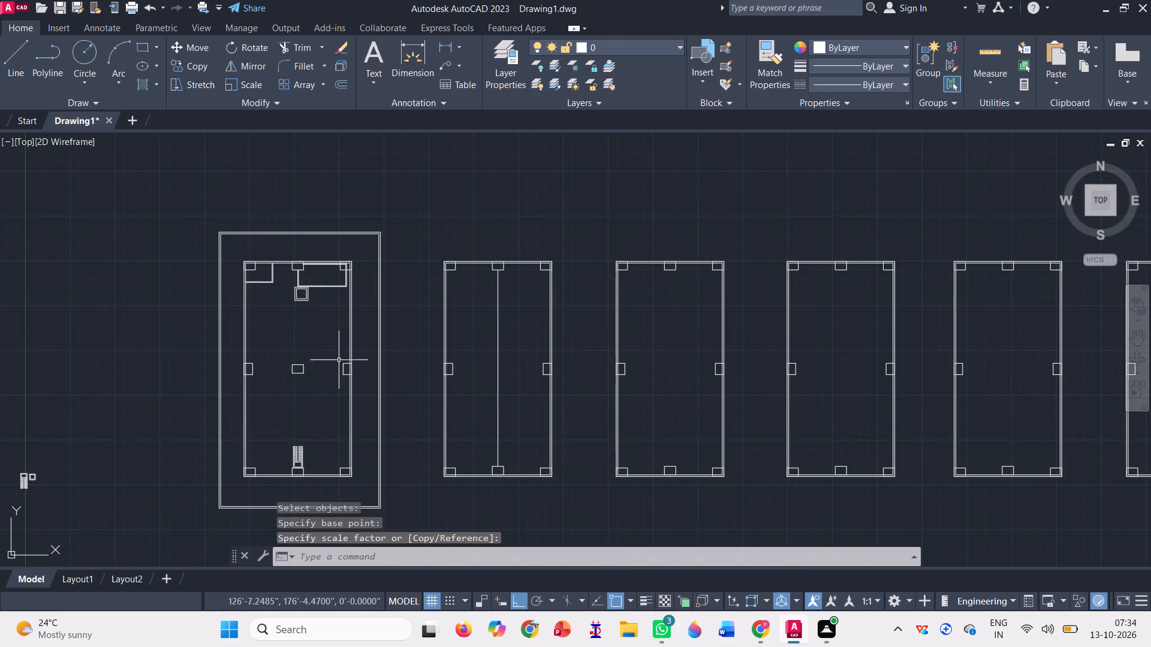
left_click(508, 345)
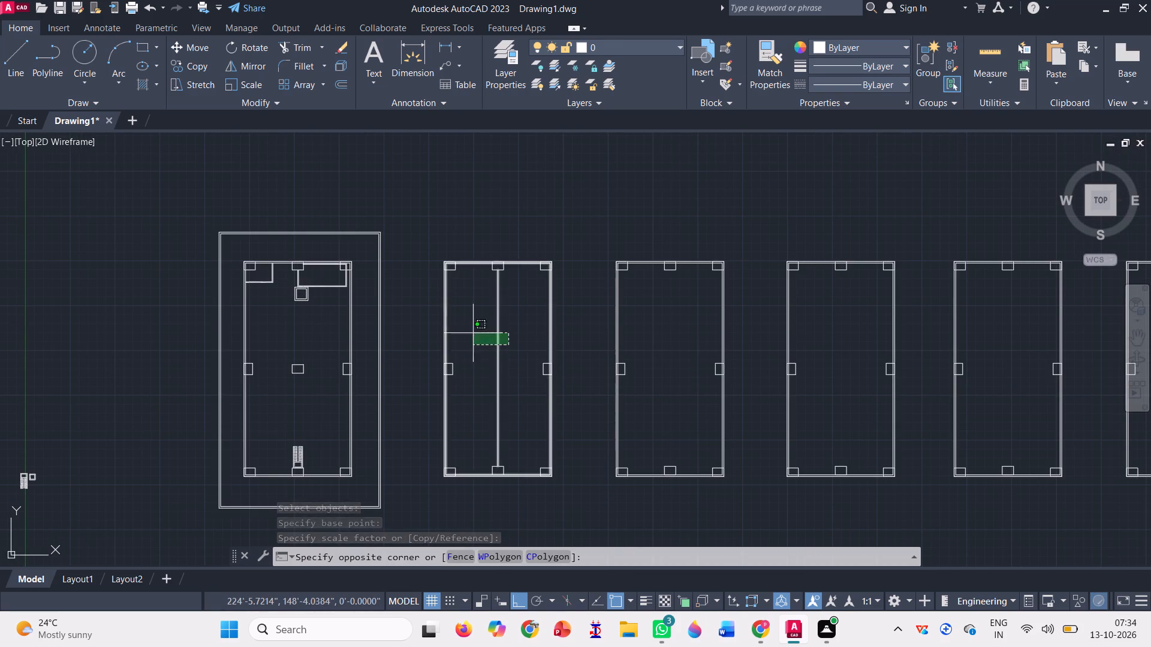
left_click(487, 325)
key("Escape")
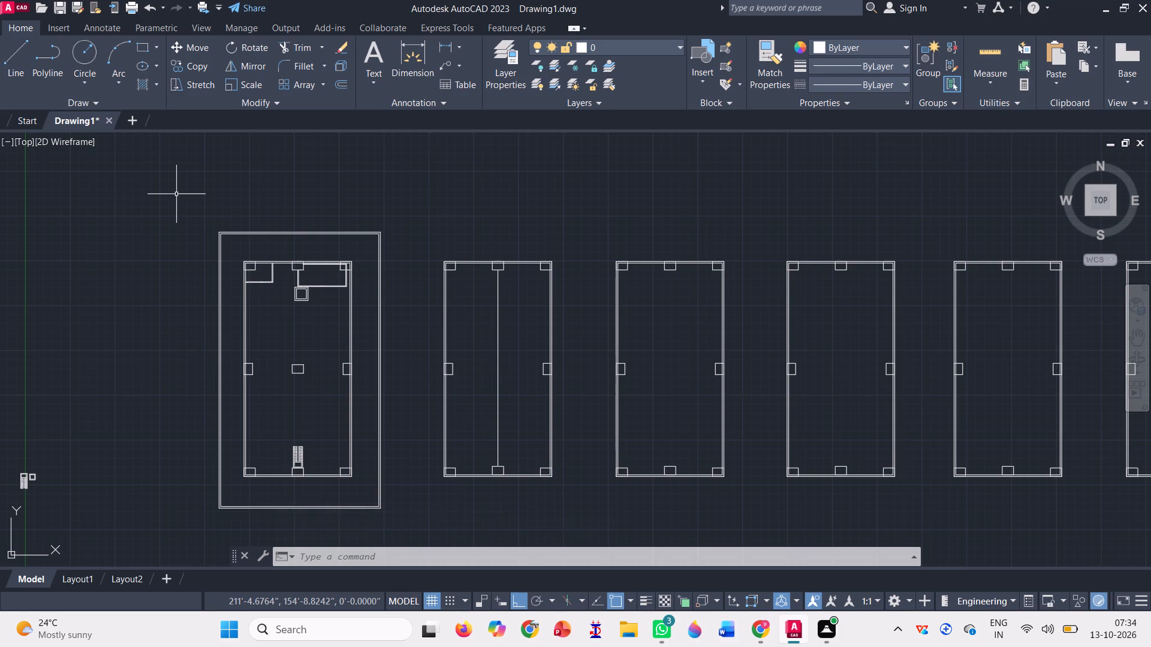
Draw a vertical construction line (XLINE) through the south-edge midpoint of the north middle column in the westernmost plan.
type("xl")
key("Return")
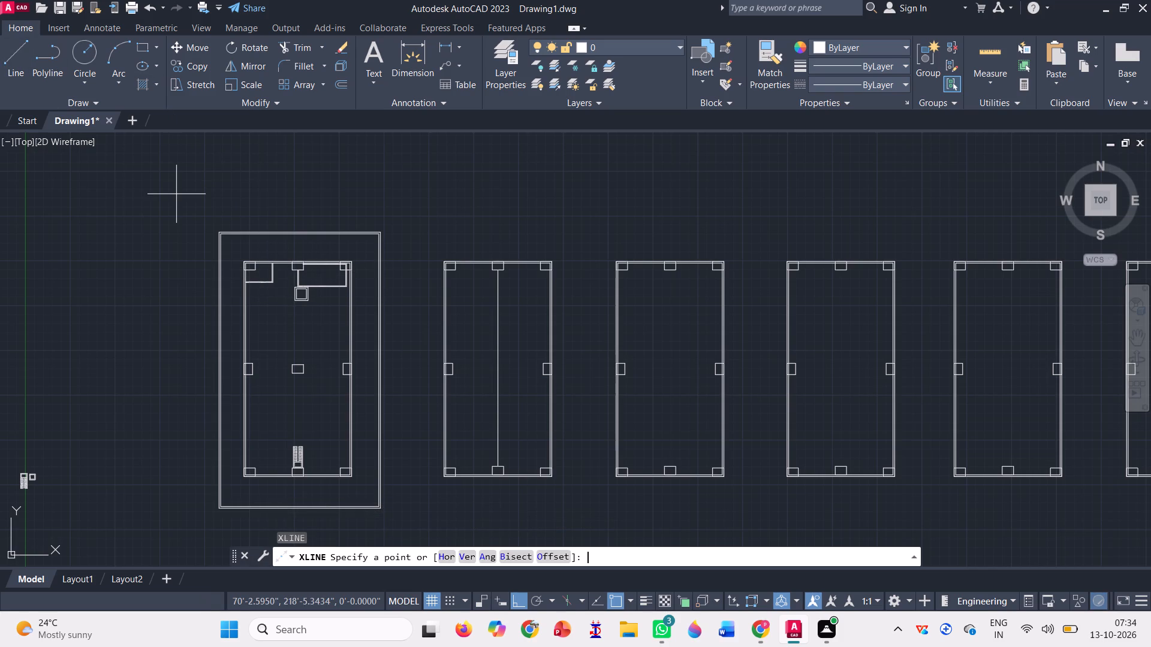
scroll(277, 294, "up", 2)
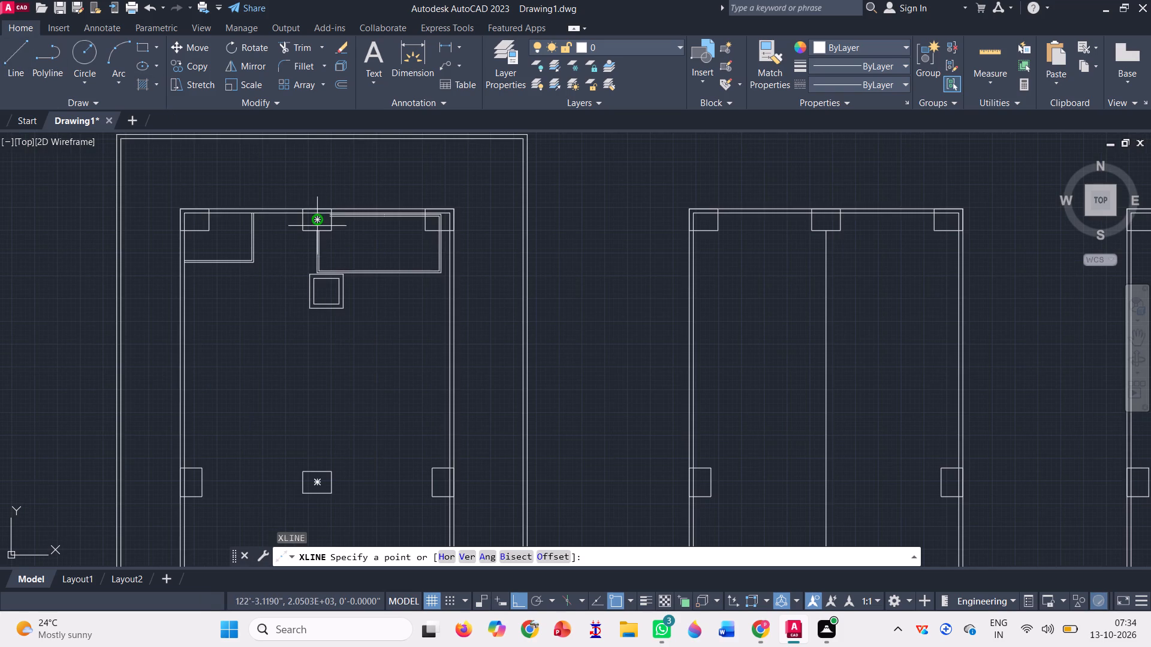
left_click(317, 232)
scroll(281, 185, "down", 1)
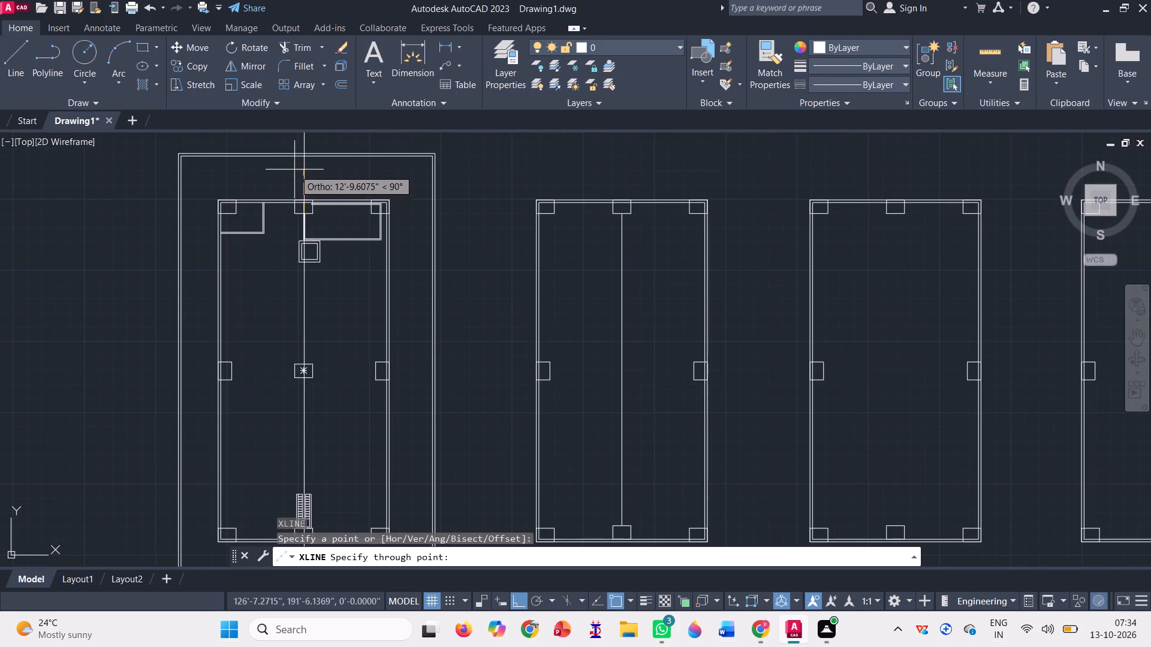
left_click(309, 164)
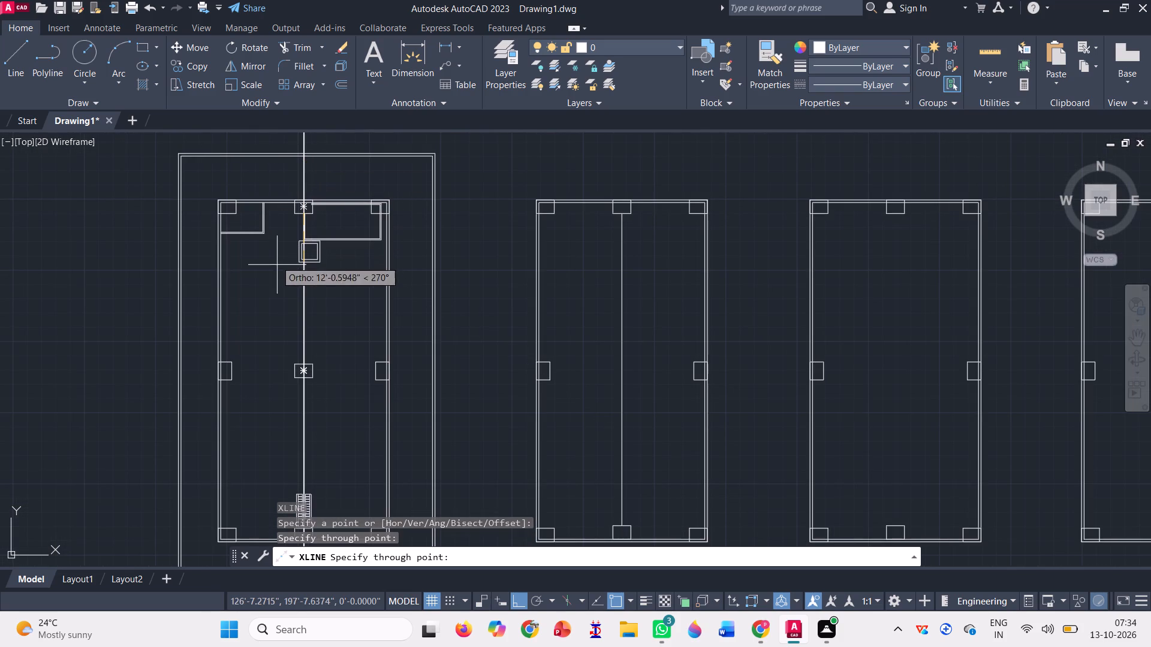
key("space")
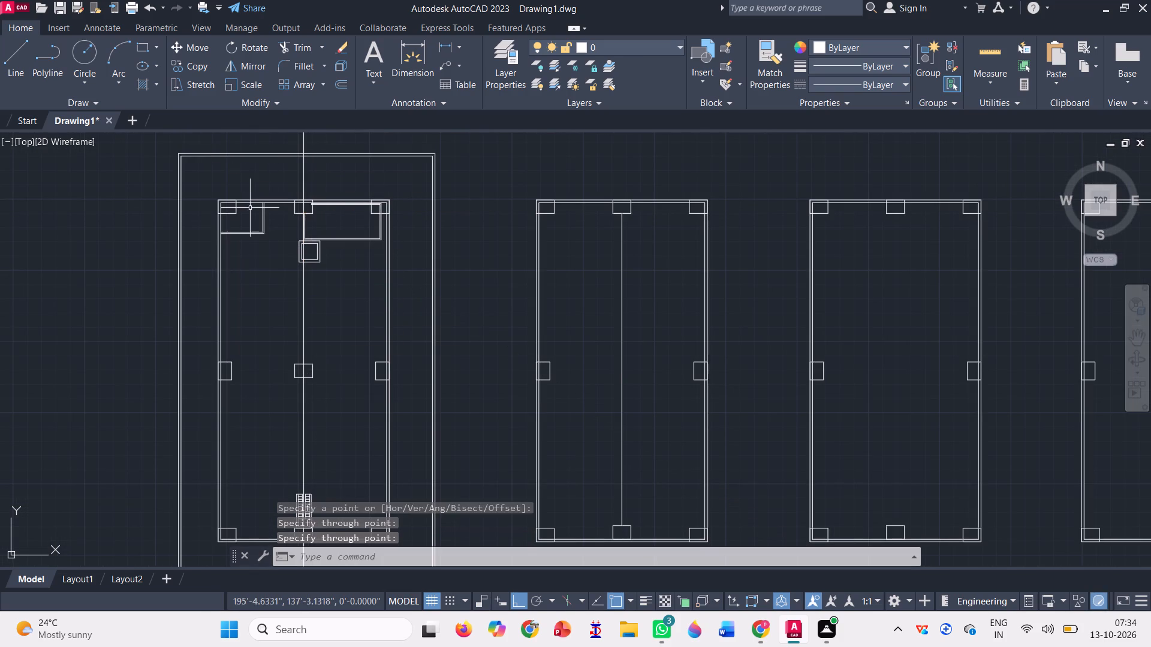
Move the double-lined square enclosure west by its north-edge midpoint, with Ortho on, centring it on the vertical construction line.
scroll(272, 206, "up", 1)
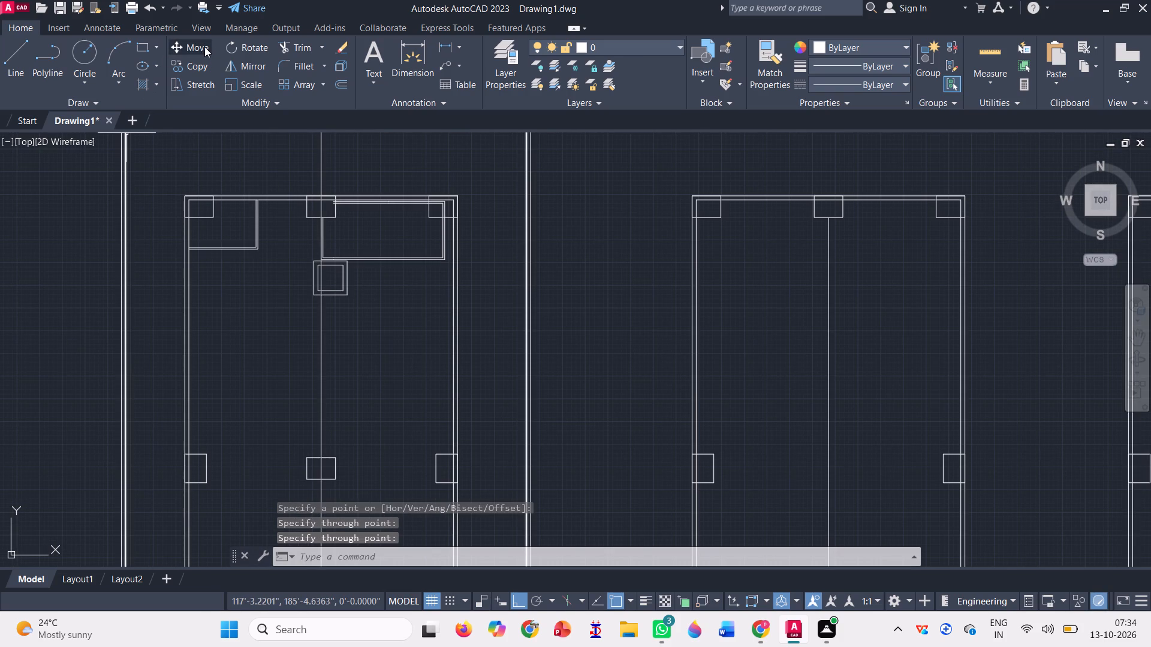
left_click(204, 47)
scroll(299, 246, "up", 2)
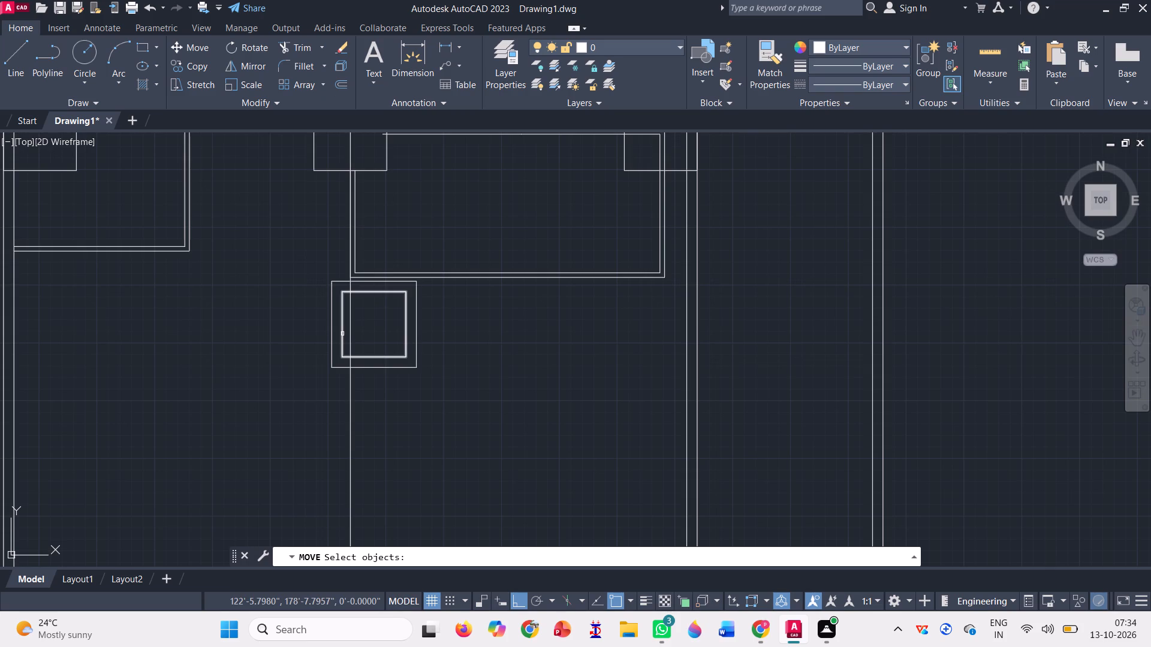
left_click(342, 332)
left_click(332, 328)
key("space")
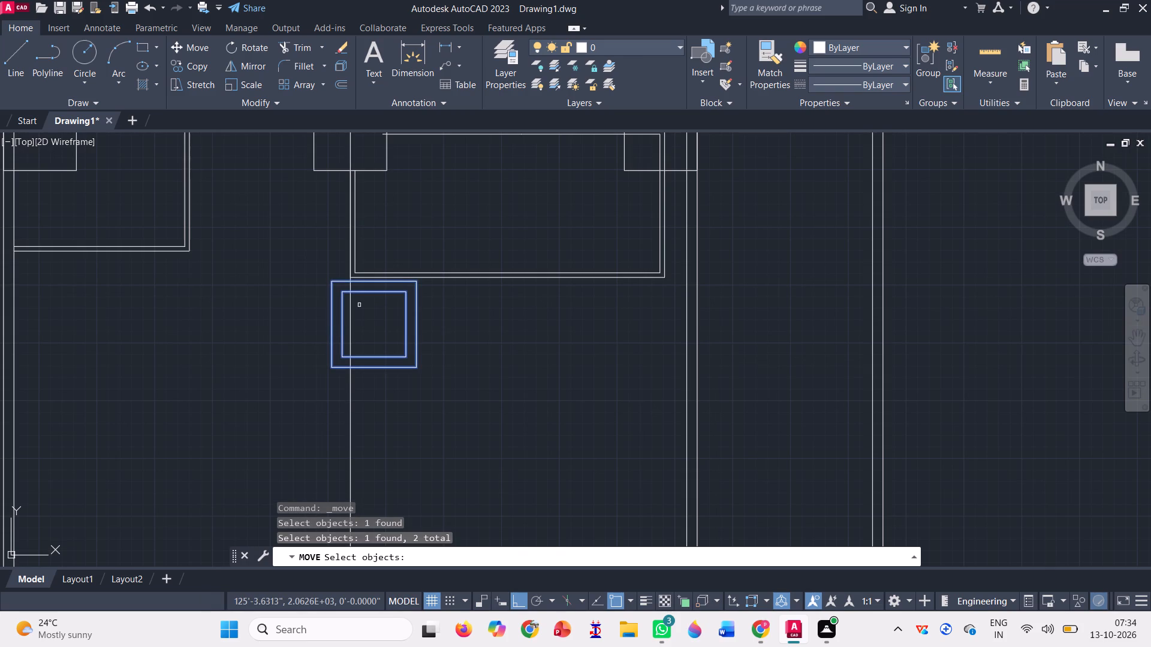
left_click(378, 282)
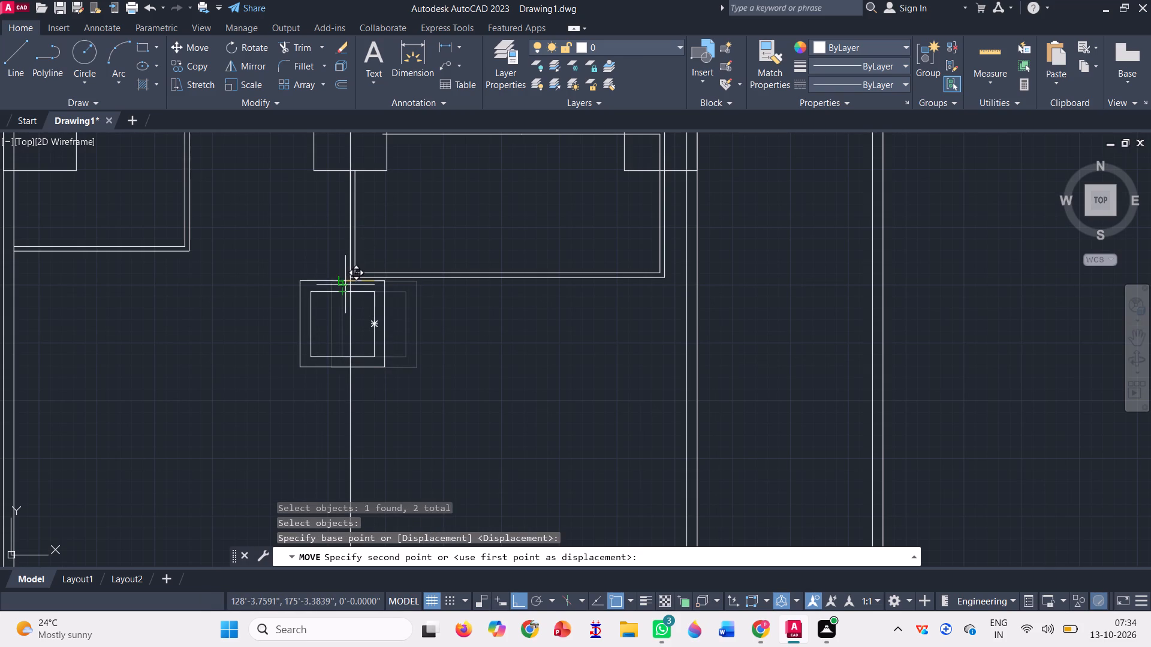
left_click(348, 279)
scroll(336, 229, "down", 3)
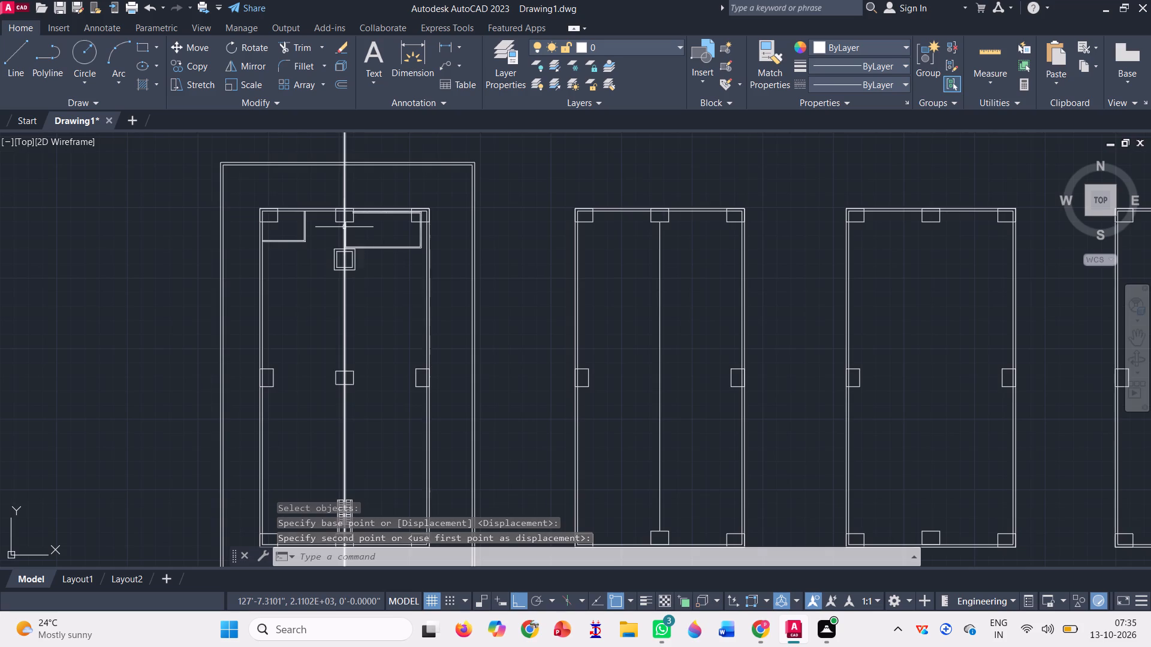
scroll(344, 227, "down", 1)
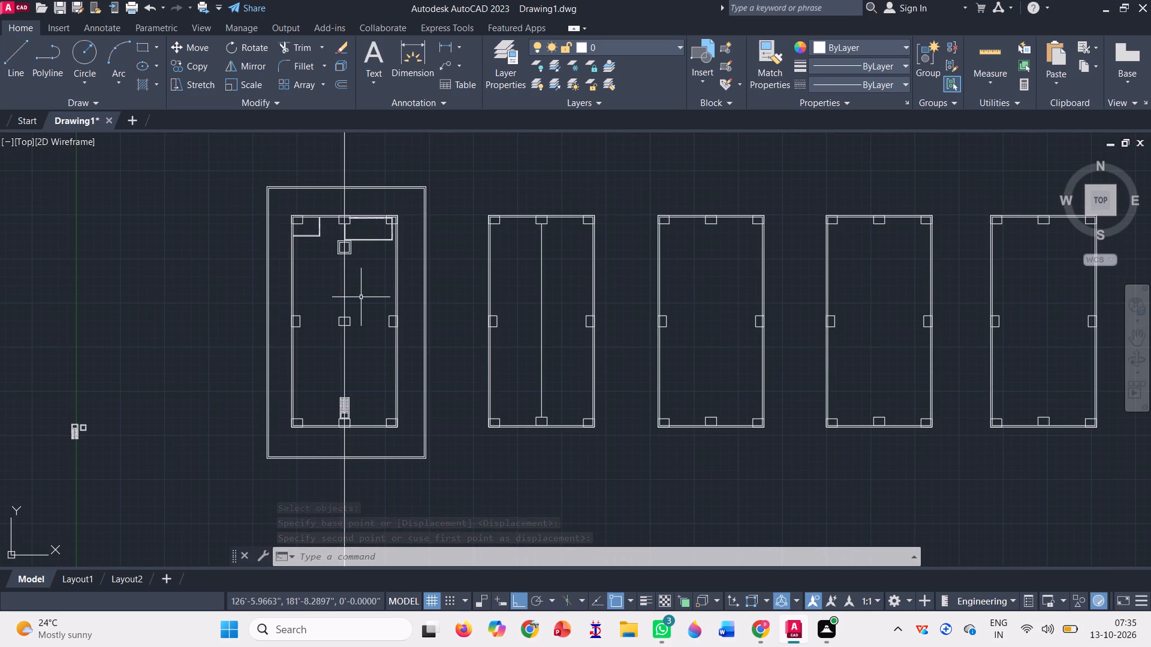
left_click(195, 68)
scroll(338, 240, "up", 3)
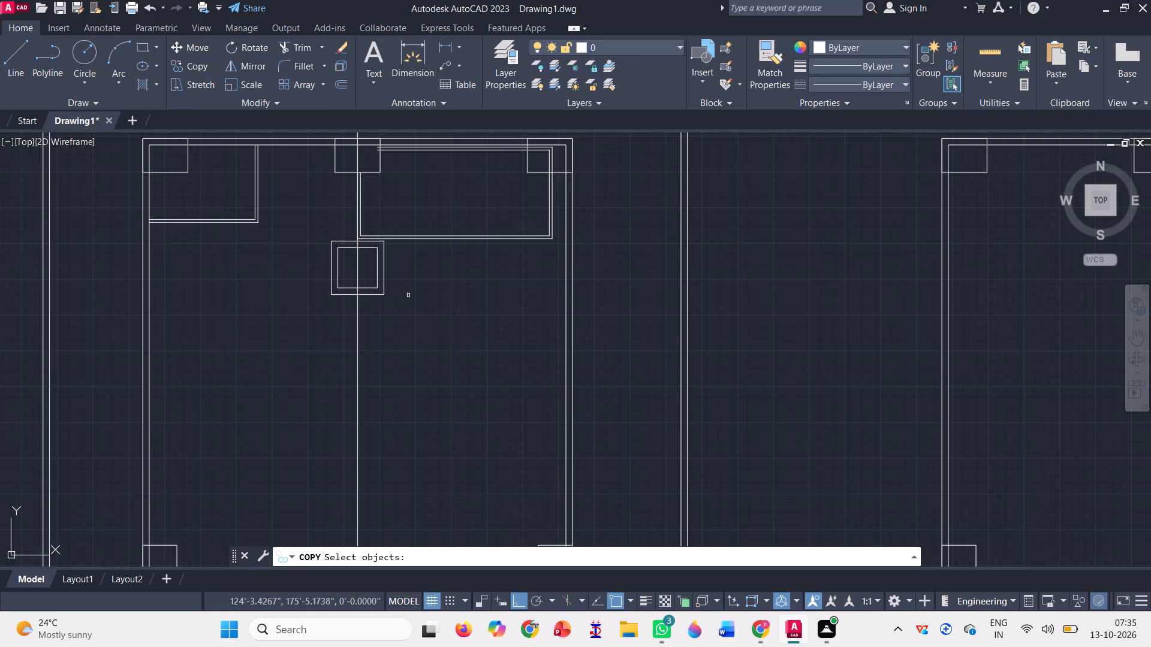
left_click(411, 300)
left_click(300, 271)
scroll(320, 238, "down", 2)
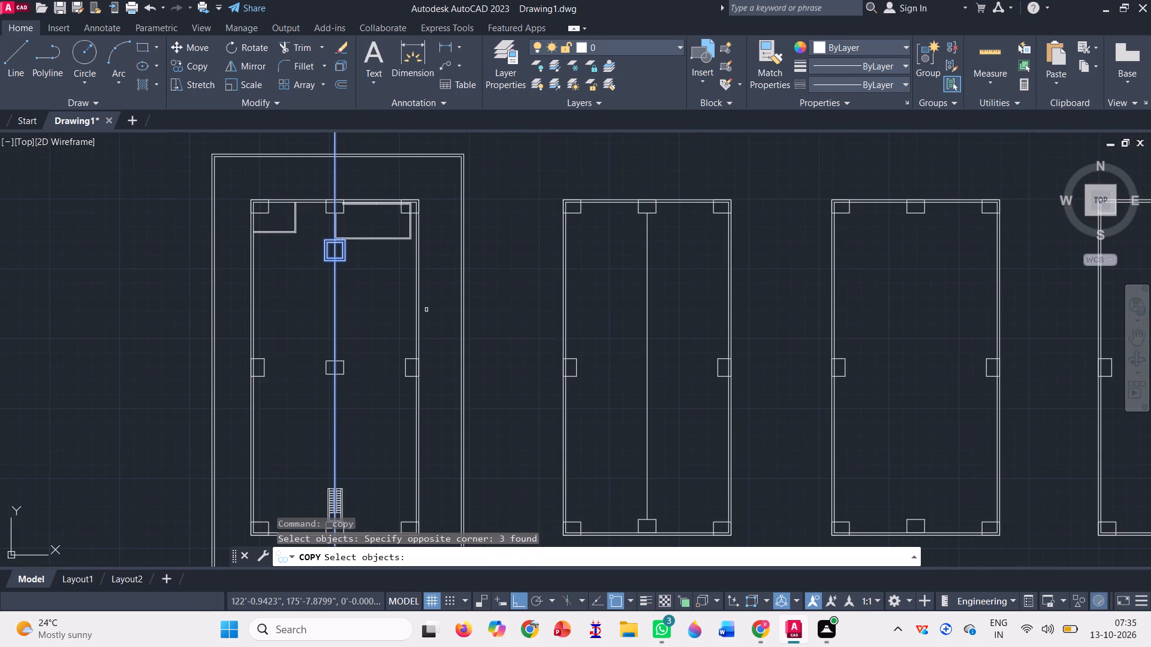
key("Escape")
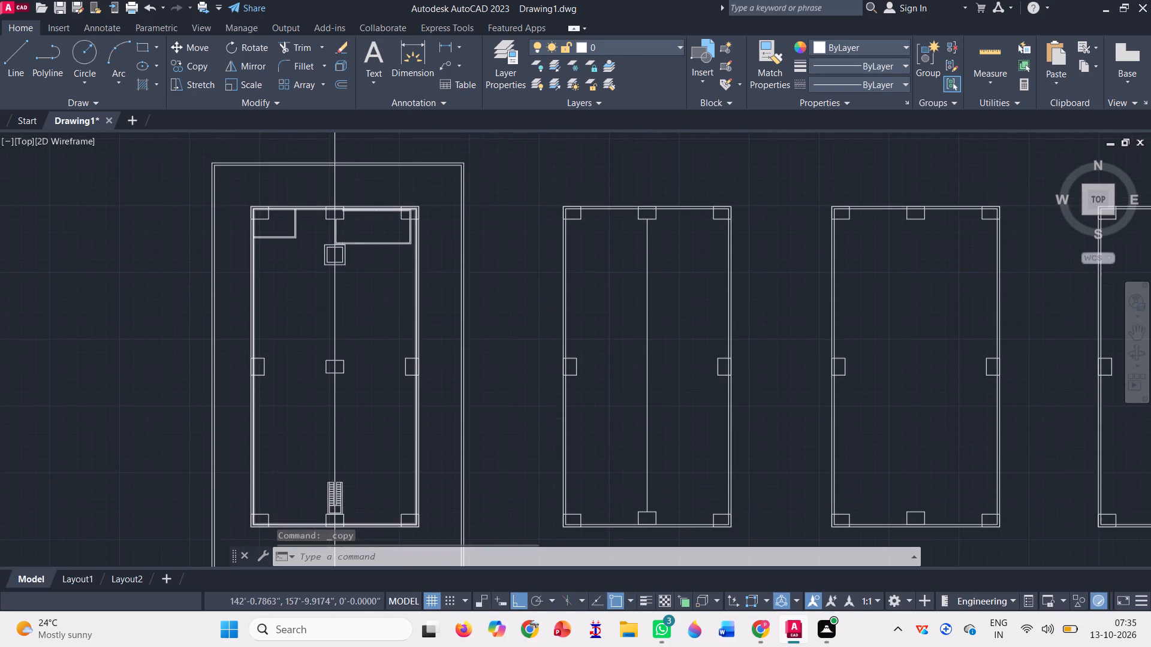
Copy the square enclosure and walled stair from the construction line's crossing with the inner south wall to the second plan's south middle column's south-edge midpoint.
left_click(201, 68)
scroll(343, 254, "up", 1)
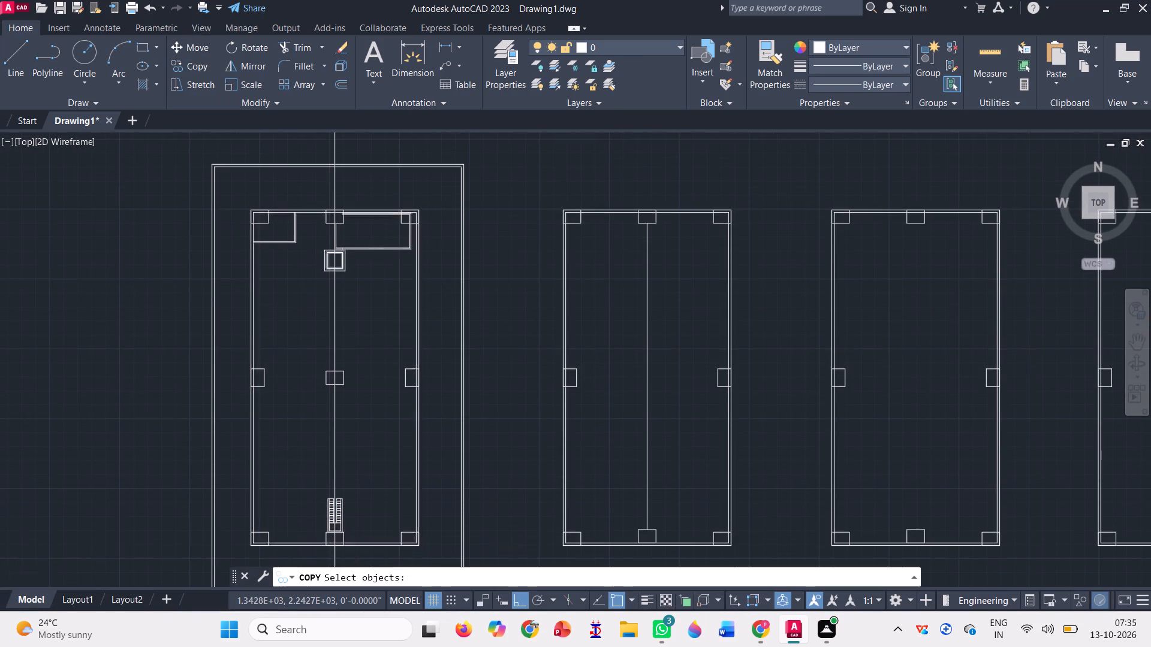
scroll(343, 254, "up", 2)
left_click(393, 303)
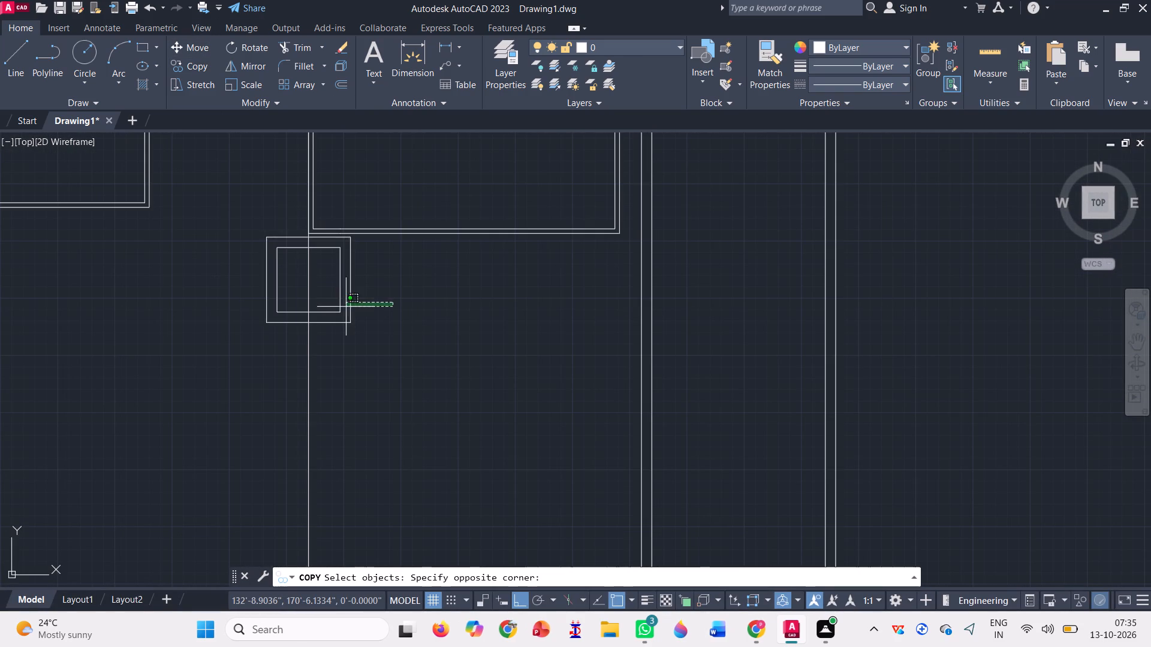
left_click(327, 287)
scroll(310, 177, "down", 3)
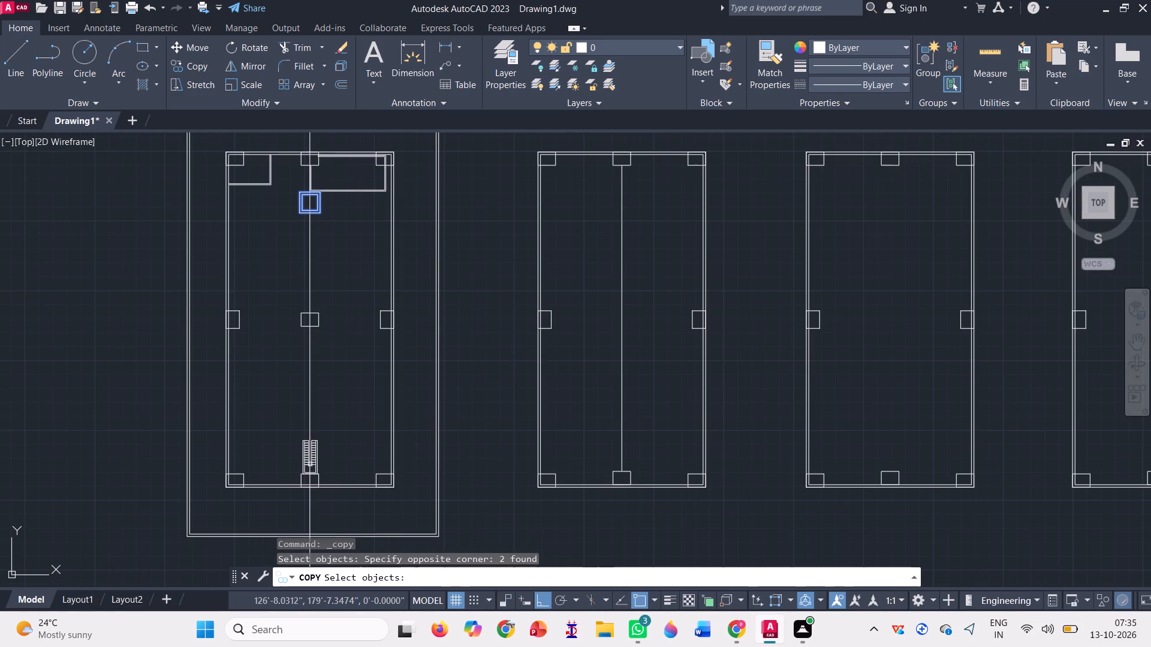
scroll(299, 489, "up", 4)
left_click(489, 374)
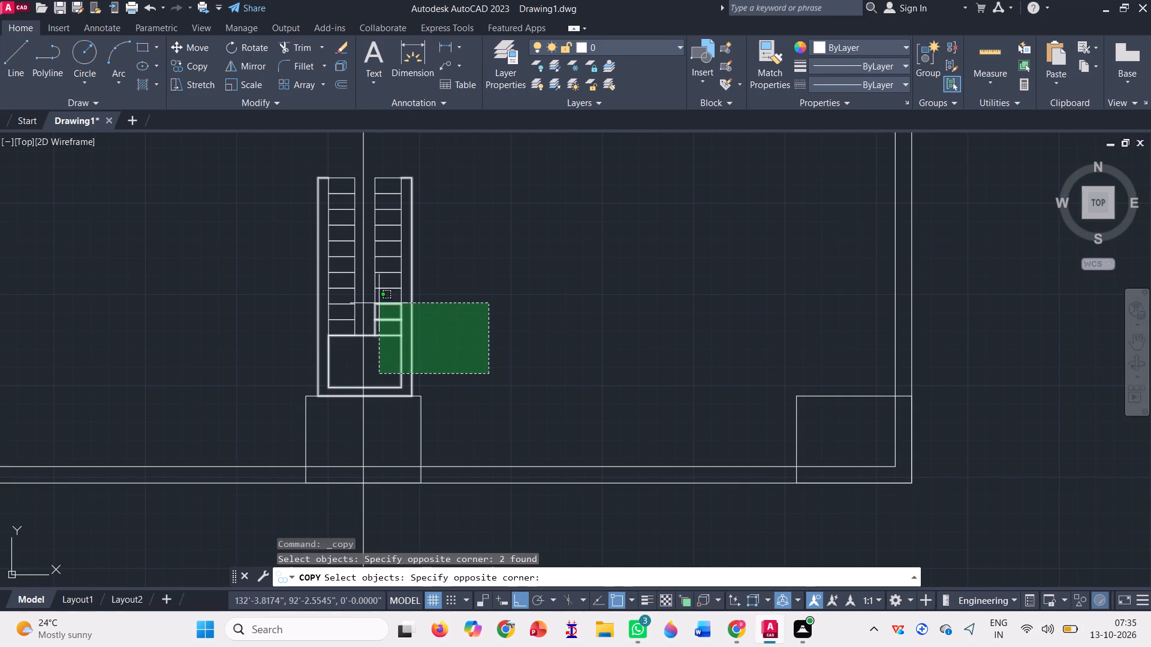
left_click(368, 170)
scroll(344, 341, "up", 3)
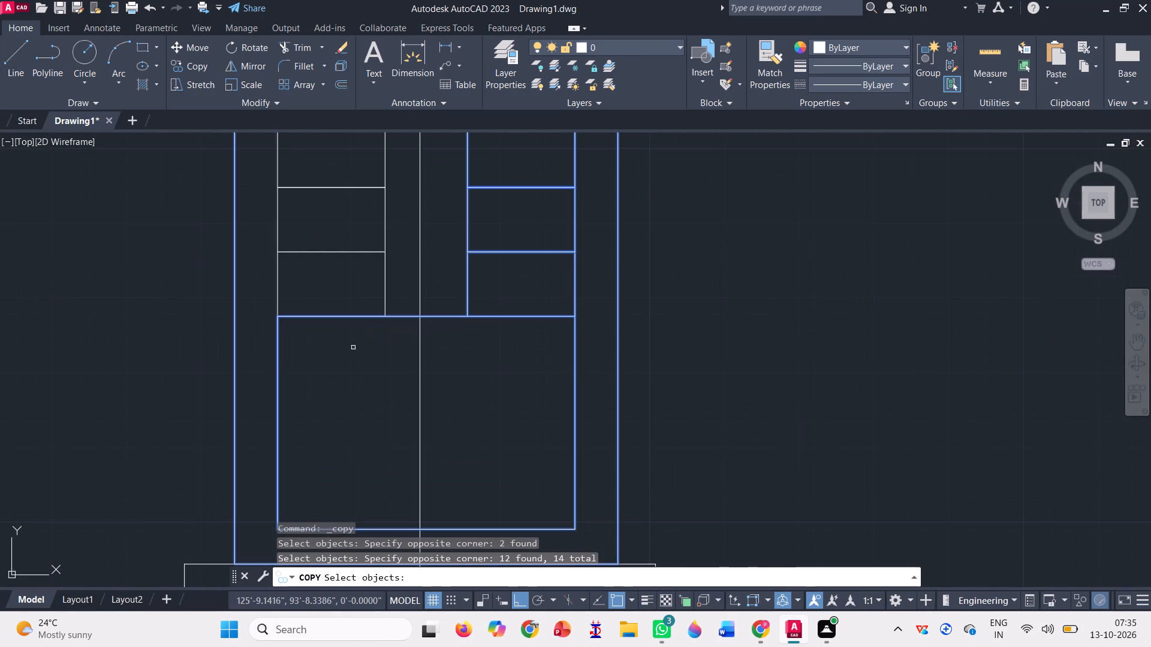
left_click(387, 362)
scroll(378, 337, "down", 3)
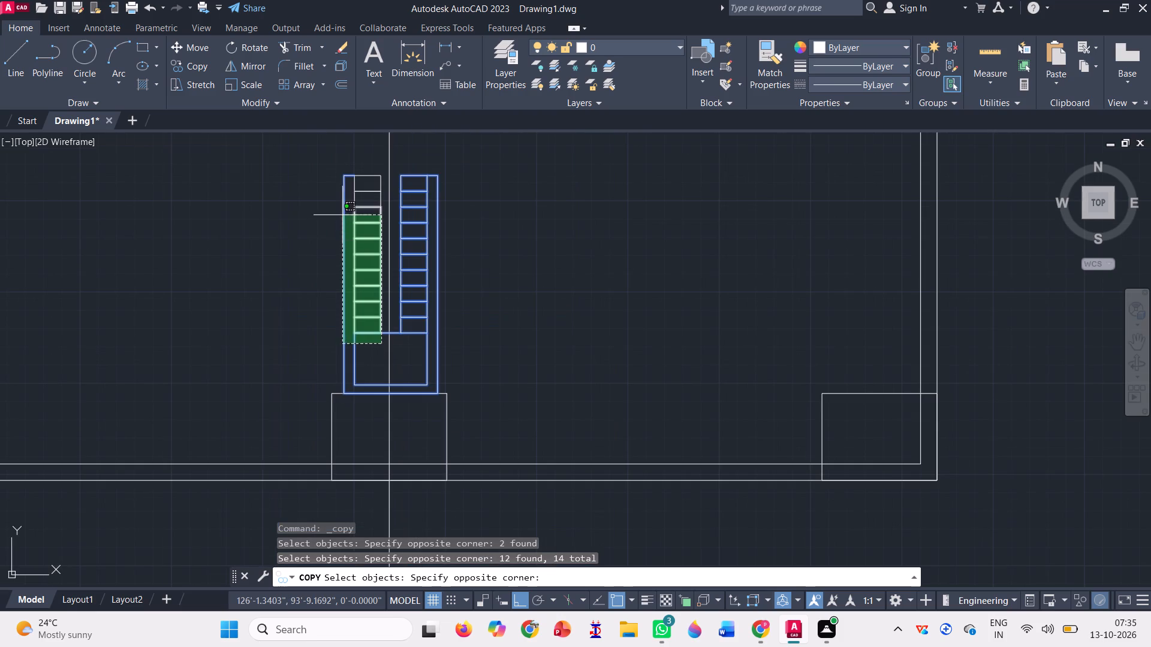
left_click(341, 170)
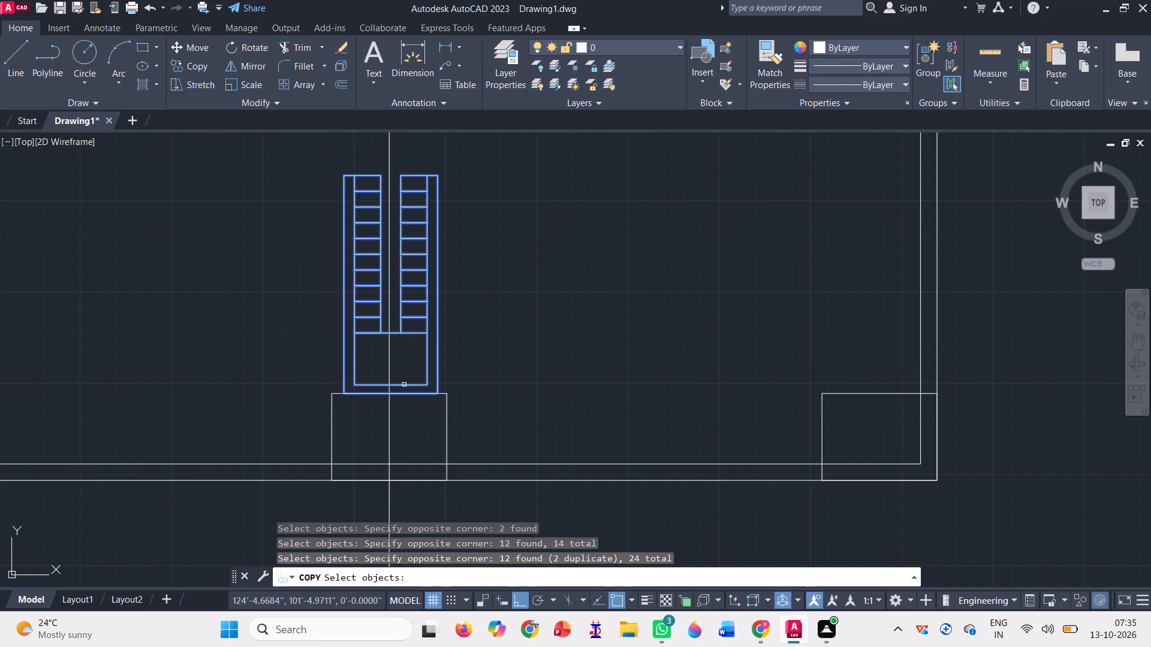
scroll(404, 412, "down", 2)
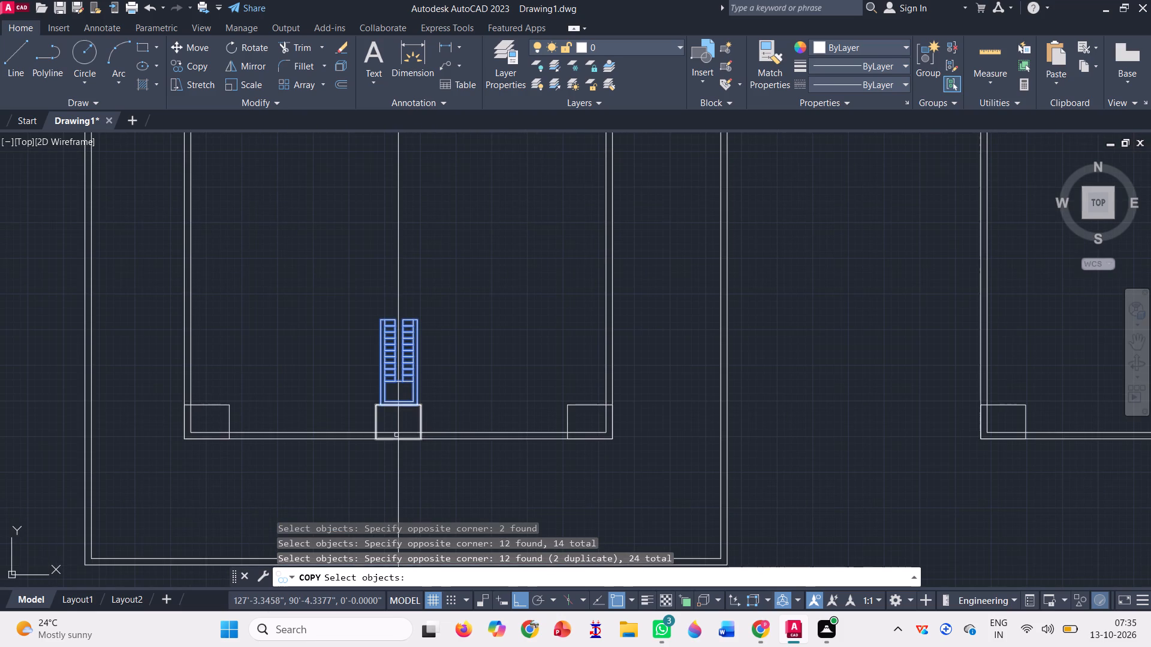
key("Return")
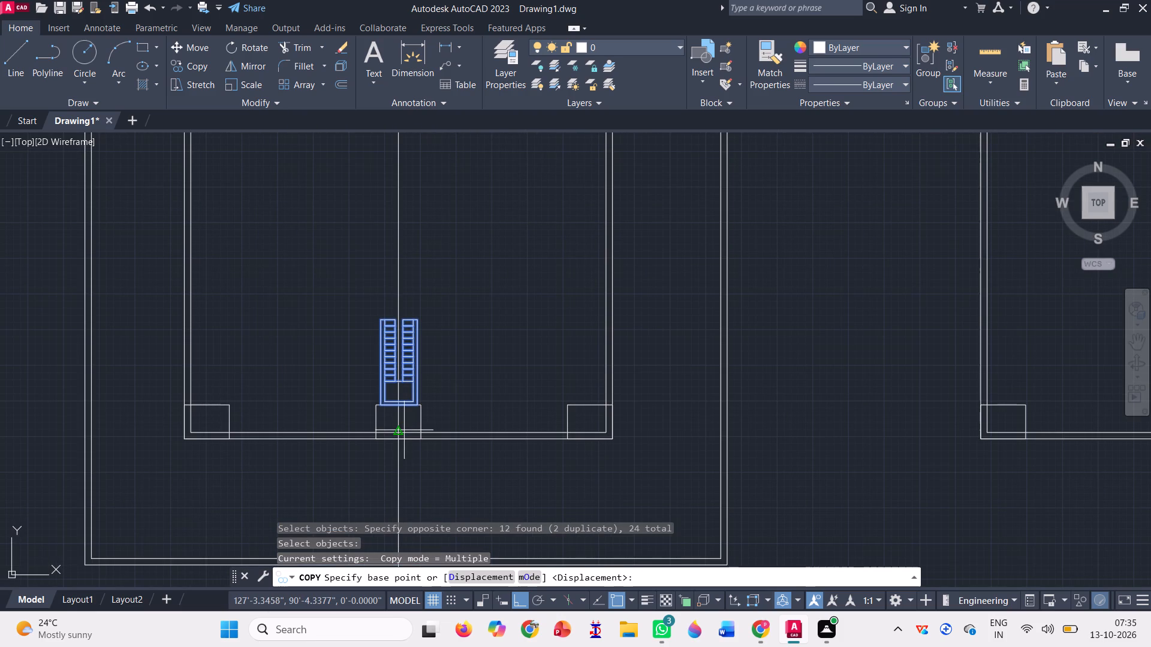
scroll(399, 451, "up", 2)
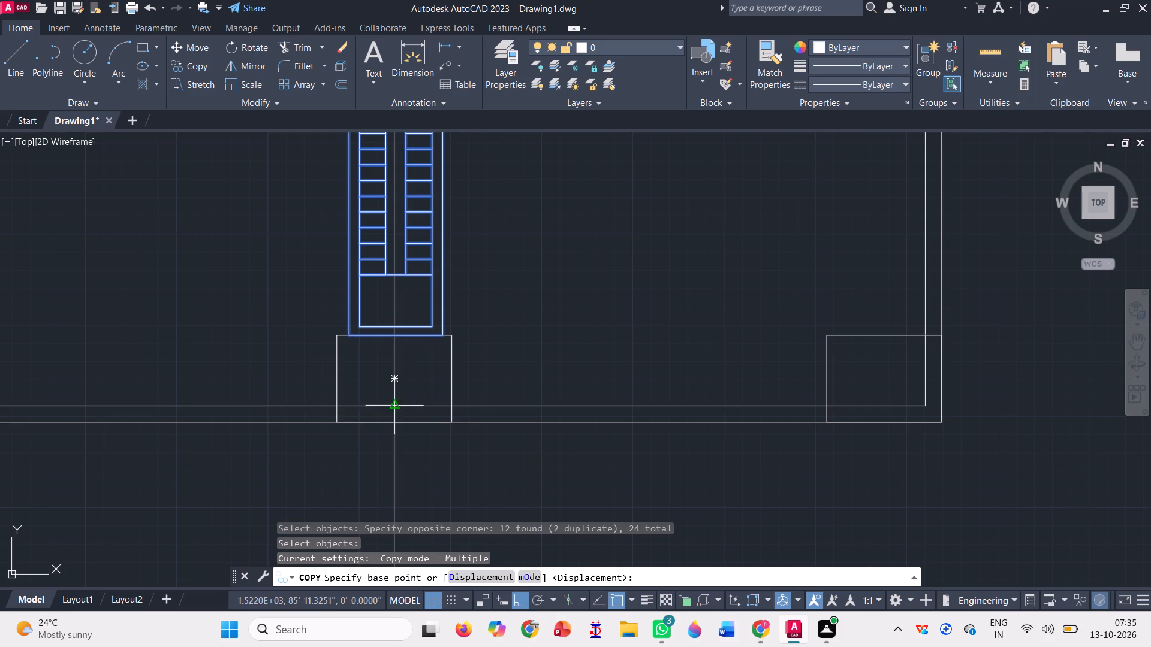
left_click(393, 404)
scroll(313, 409, "down", 4)
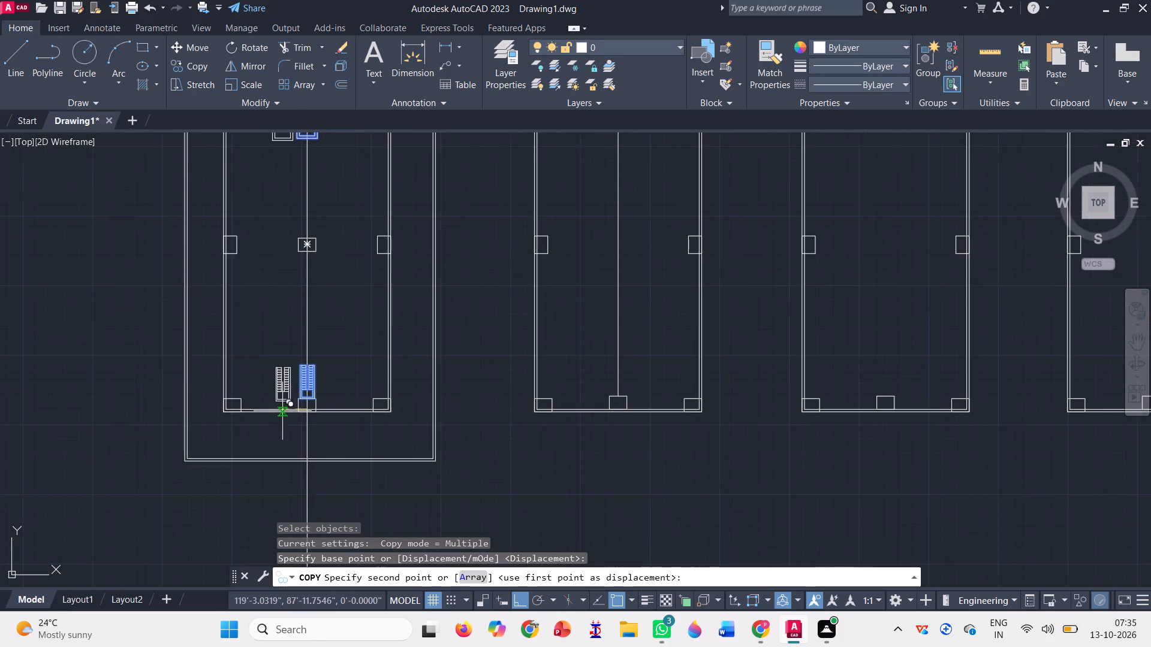
scroll(286, 415, "down", 1)
scroll(496, 412, "up", 4)
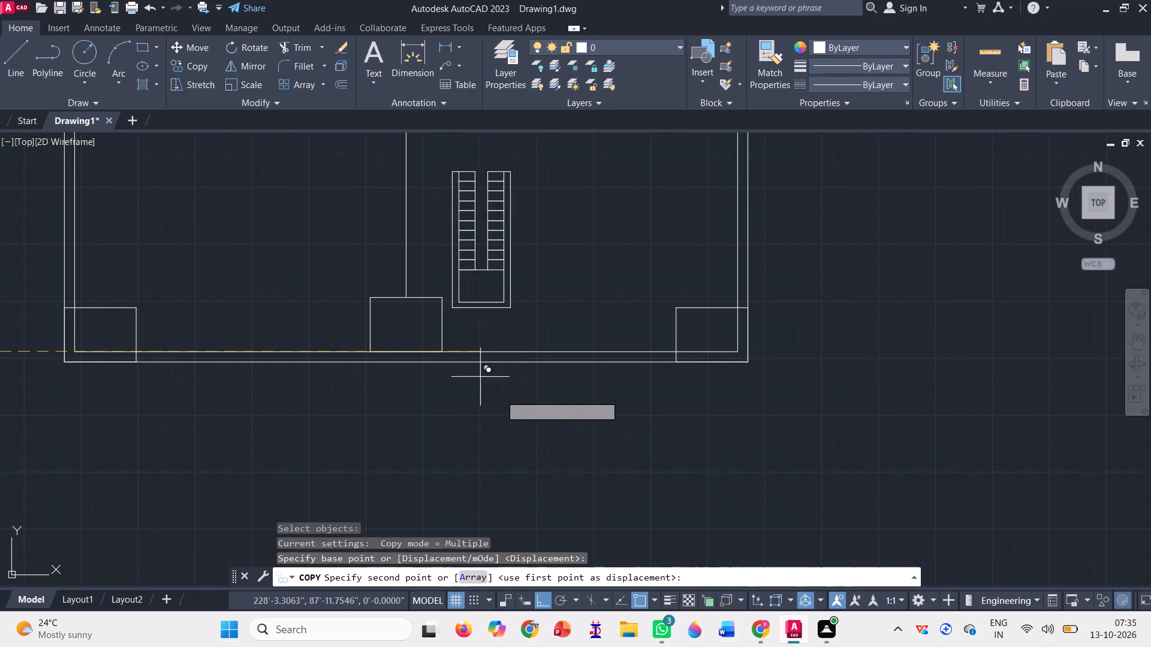
left_click(403, 350)
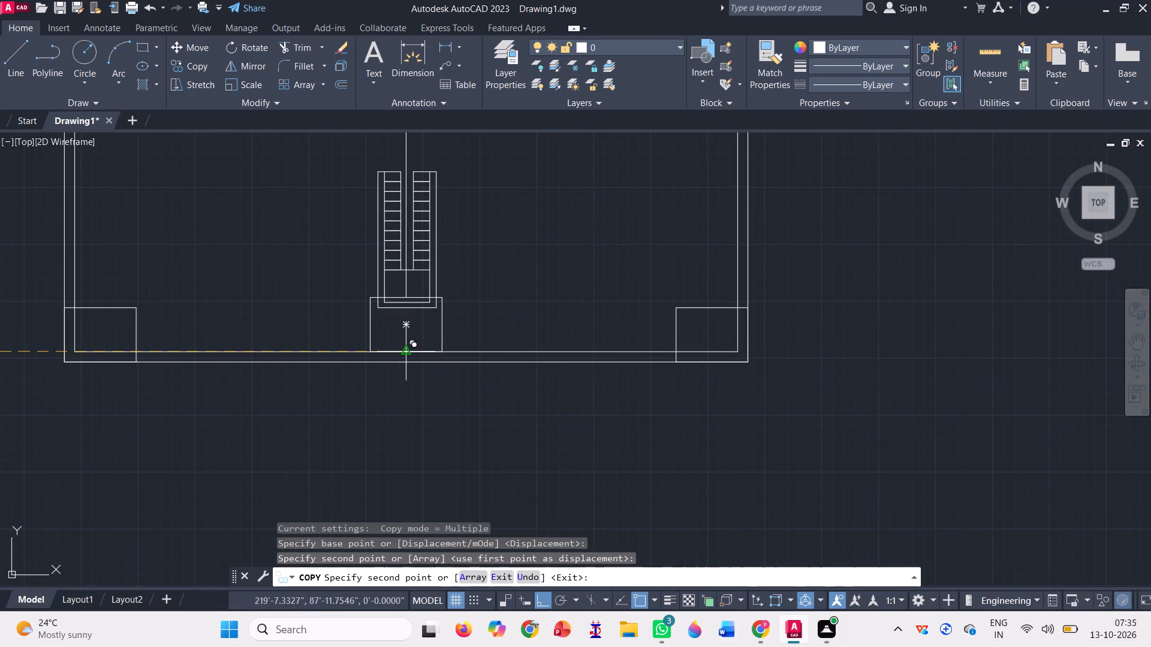
Place further copies of the enclosure and stair in the third and fourth plans, at the south-edge midpoints of their south middle columns.
scroll(393, 356, "down", 3)
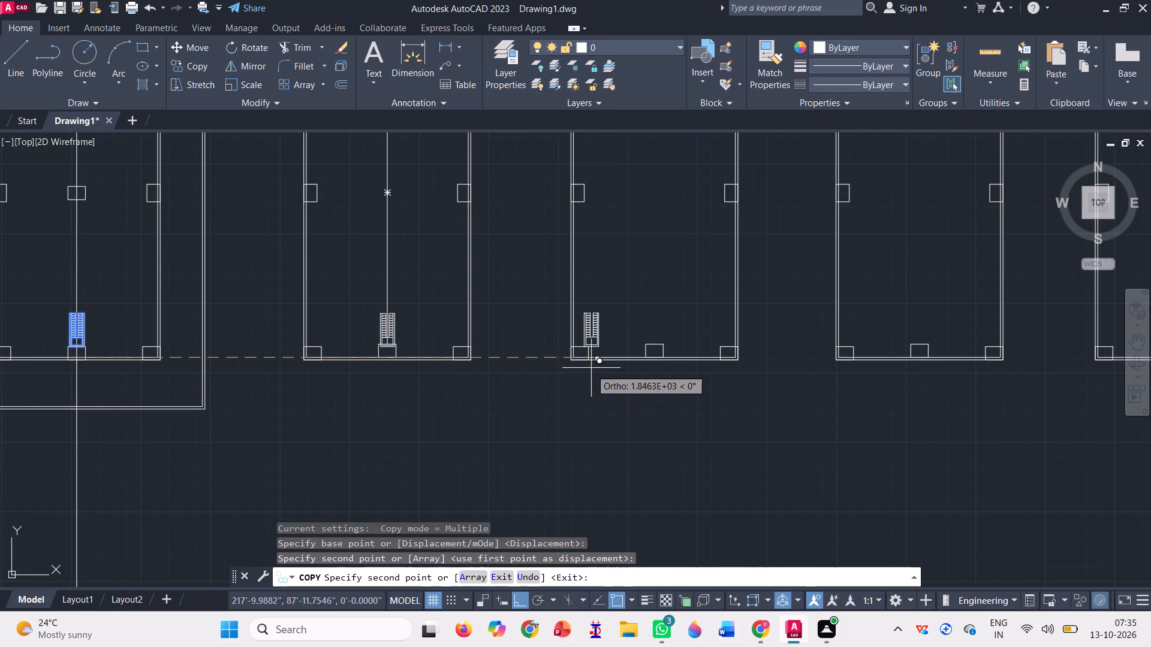
scroll(661, 354, "up", 2)
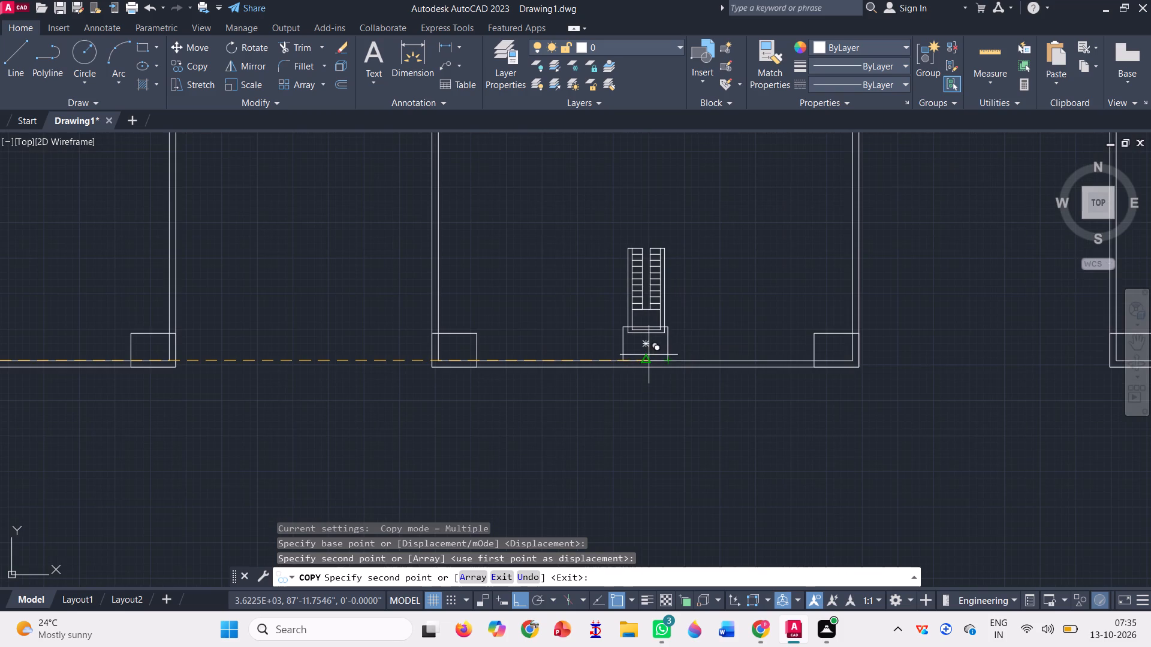
scroll(647, 352, "down", 2)
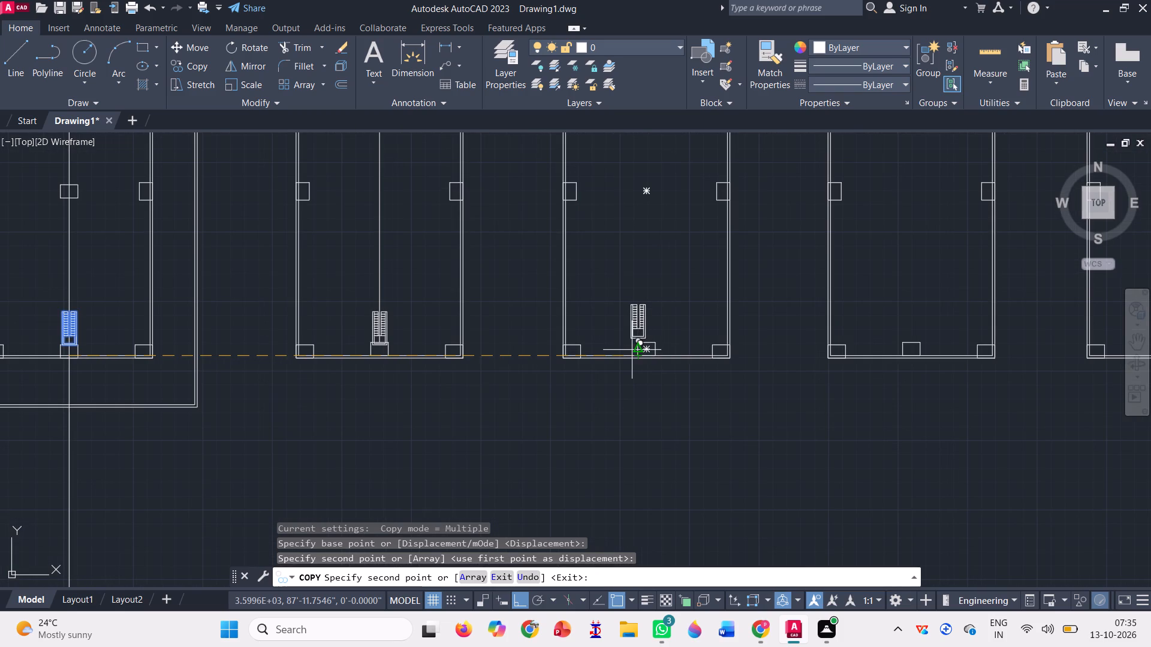
scroll(645, 358, "up", 4)
left_click(652, 340)
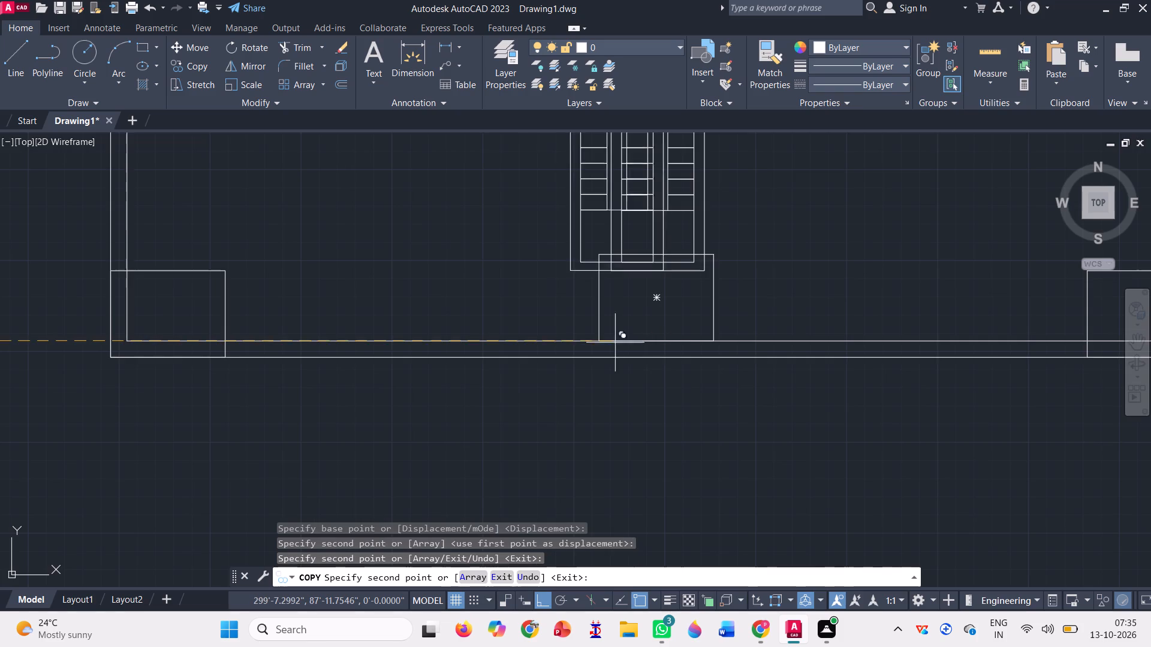
scroll(510, 329, "down", 3)
scroll(977, 332, "up", 3)
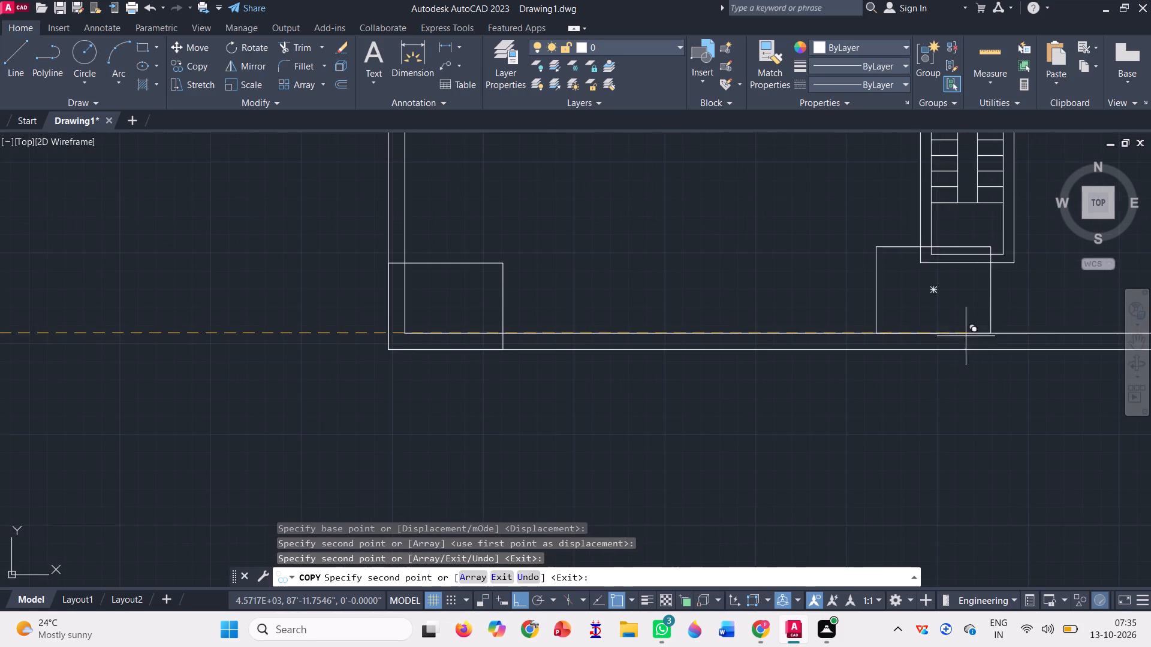
left_click(931, 328)
Place copies of the enclosure and stair in the fifth and sixth plans, at the south-edge midpoints of their south middle columns.
scroll(480, 368, "down", 2)
scroll(403, 380, "down", 1)
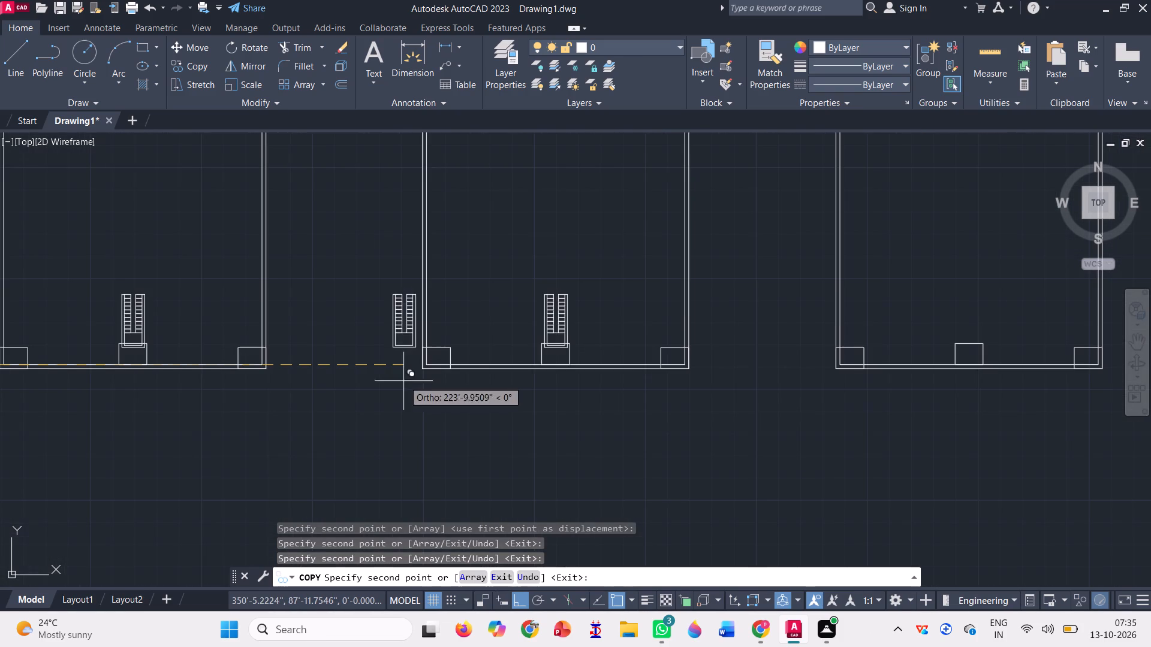
scroll(371, 397, "down", 1)
scroll(480, 412, "down", 1)
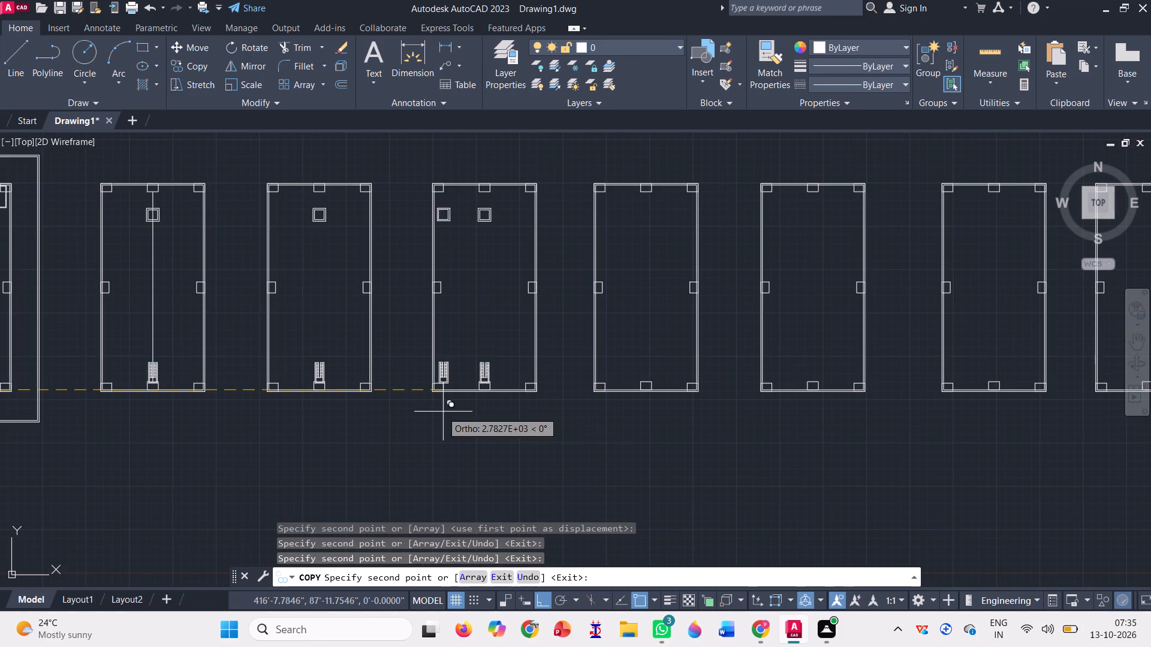
scroll(638, 380, "up", 3)
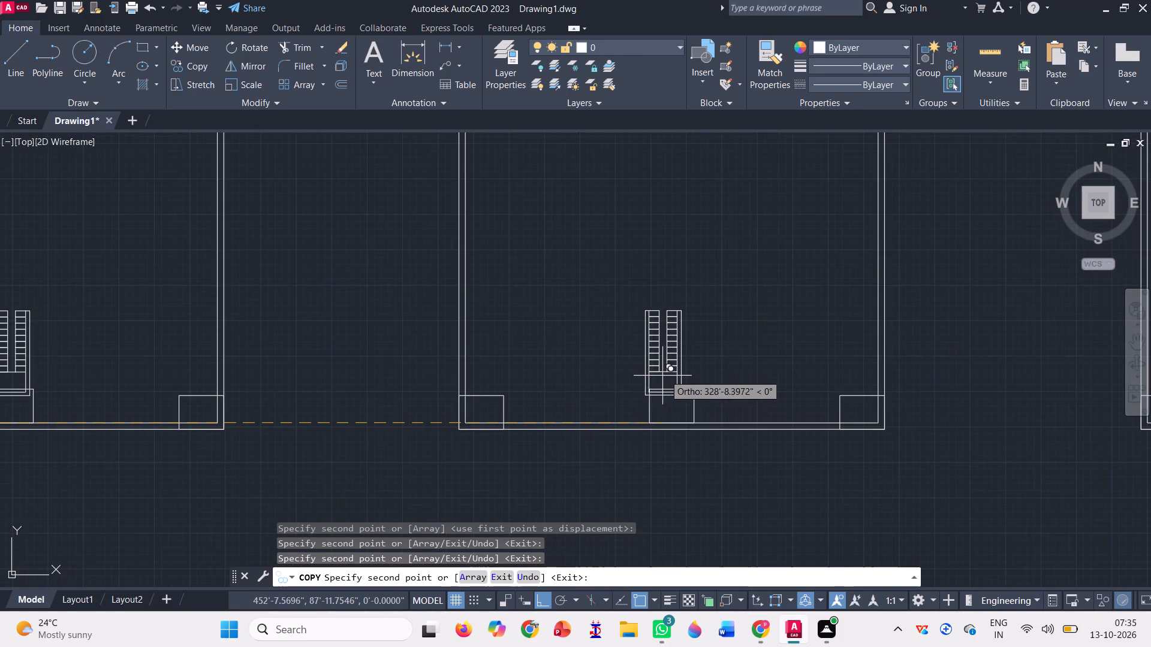
scroll(672, 372, "up", 3)
scroll(620, 322, "down", 2)
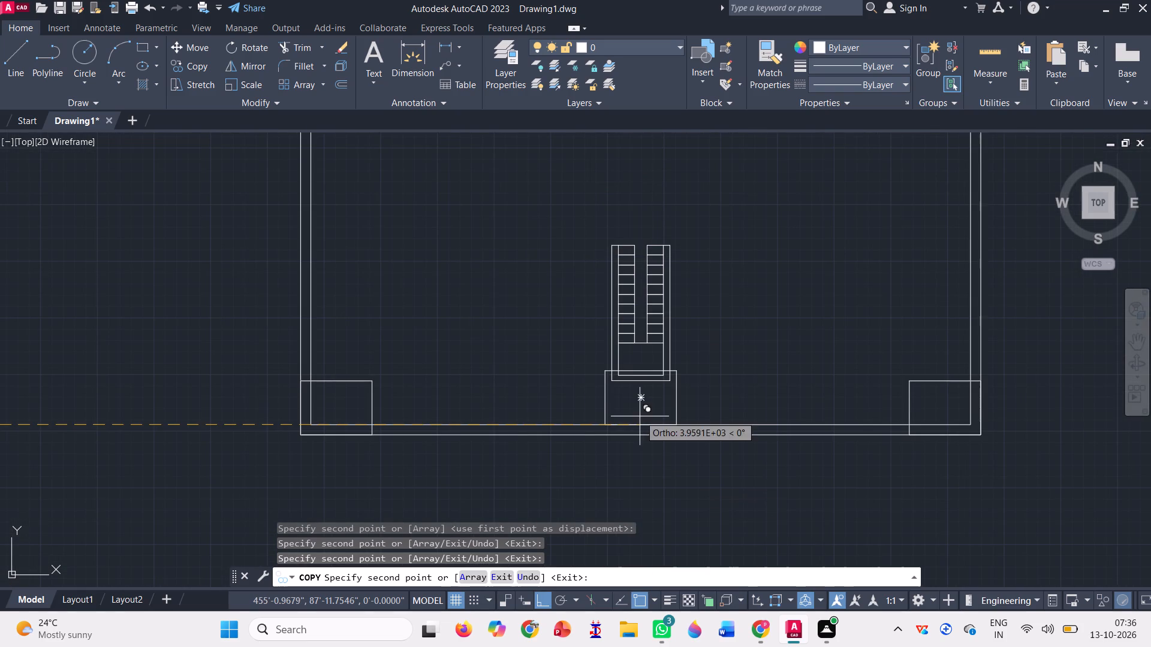
left_click(640, 424)
scroll(314, 400, "down", 2)
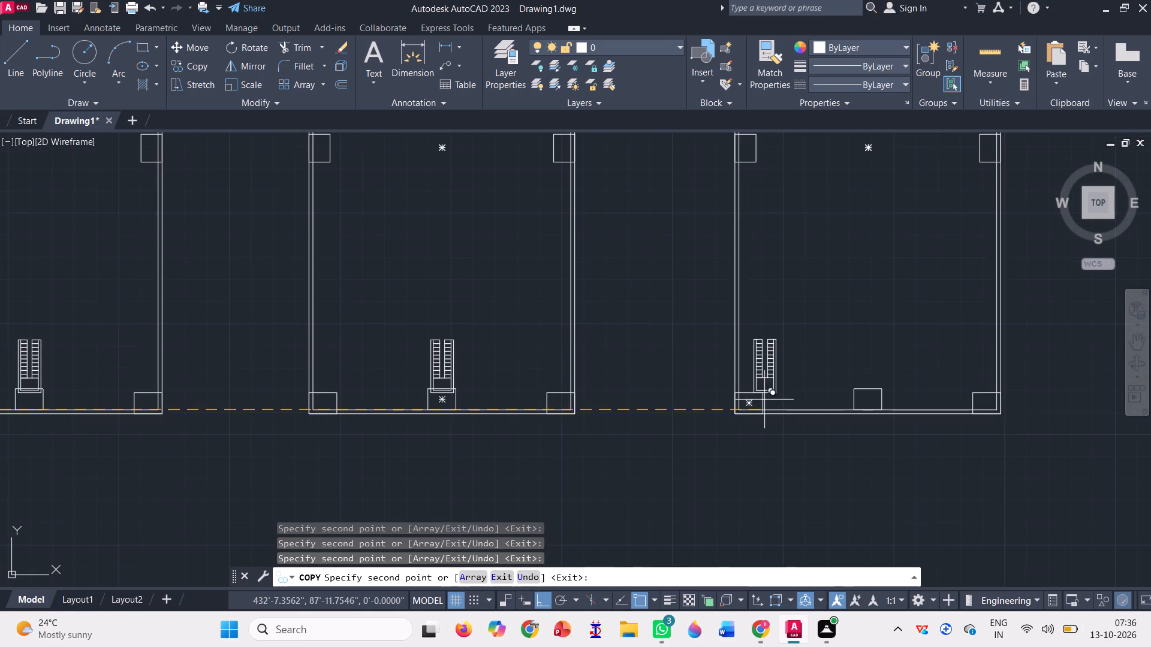
scroll(878, 395, "up", 3)
left_click(839, 458)
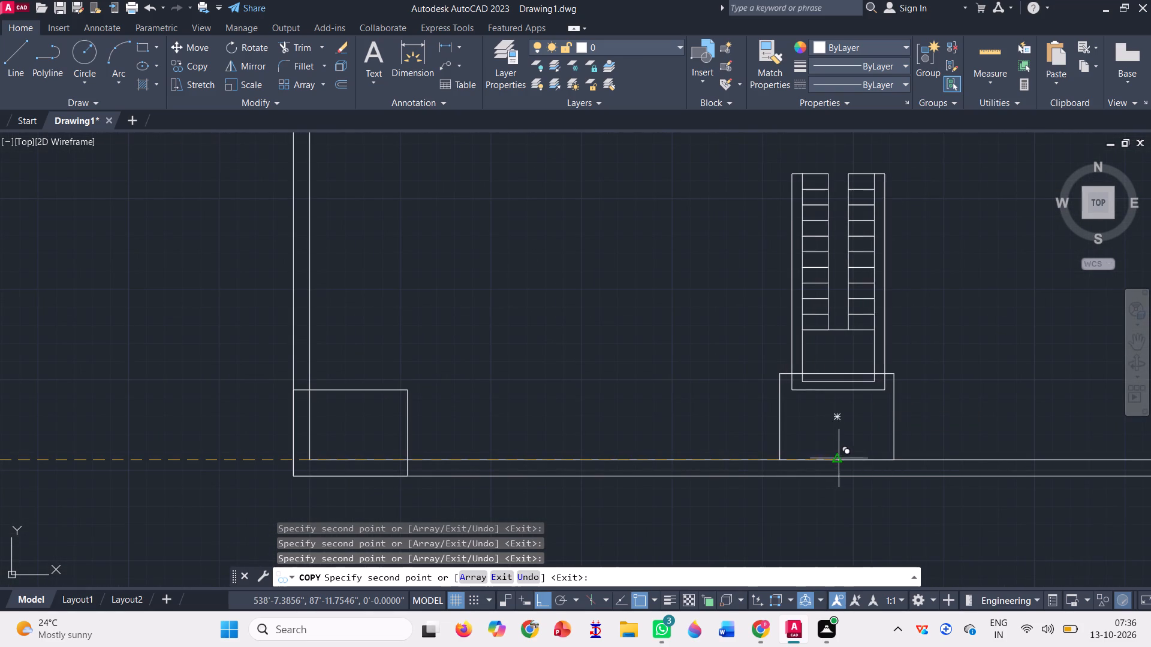
Place copies of the enclosure and stair in the seventh and eighth plans, at the south-edge midpoints of their south middle columns.
scroll(435, 406, "down", 2)
scroll(339, 422, "down", 2)
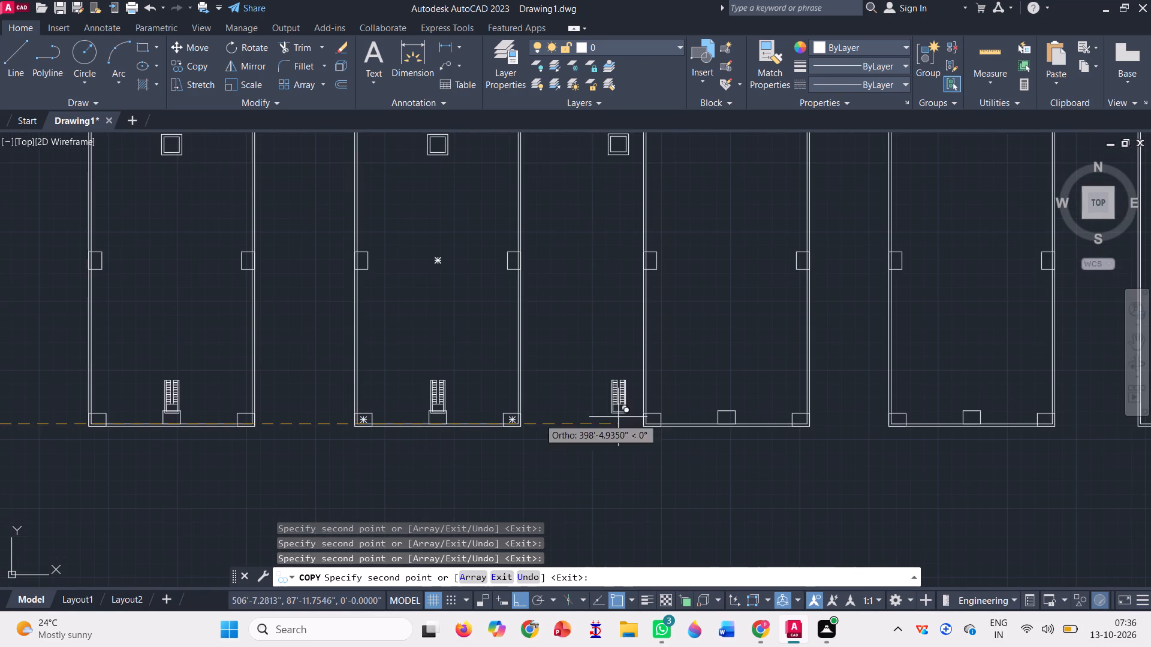
scroll(718, 418, "up", 5)
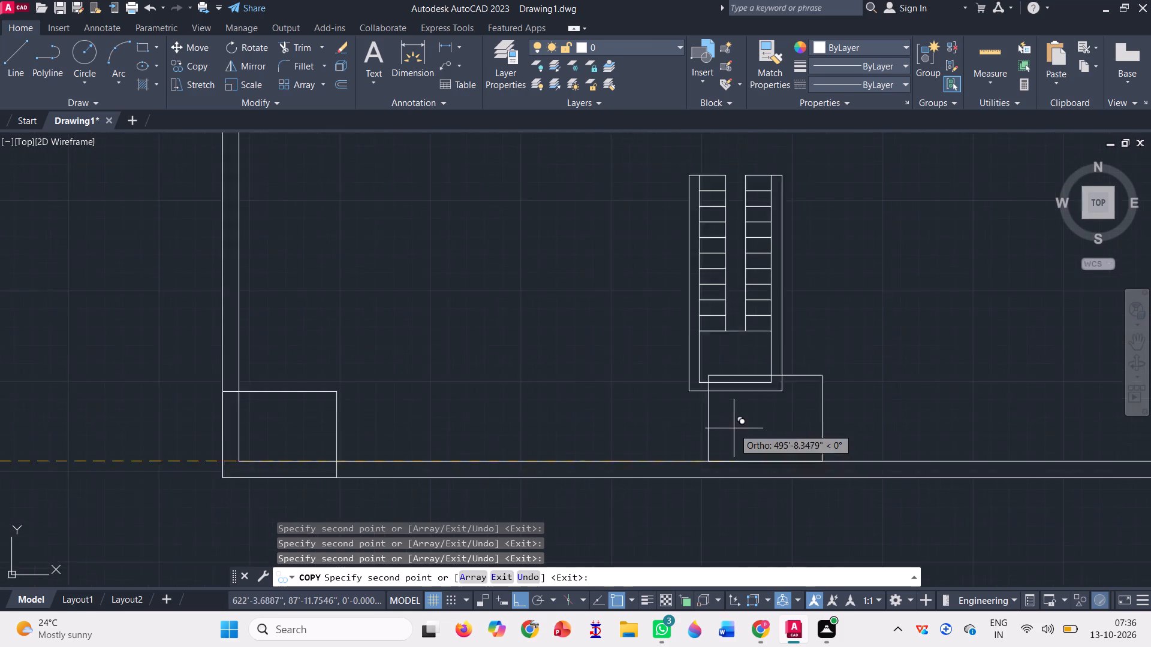
scroll(734, 428, "up", 1)
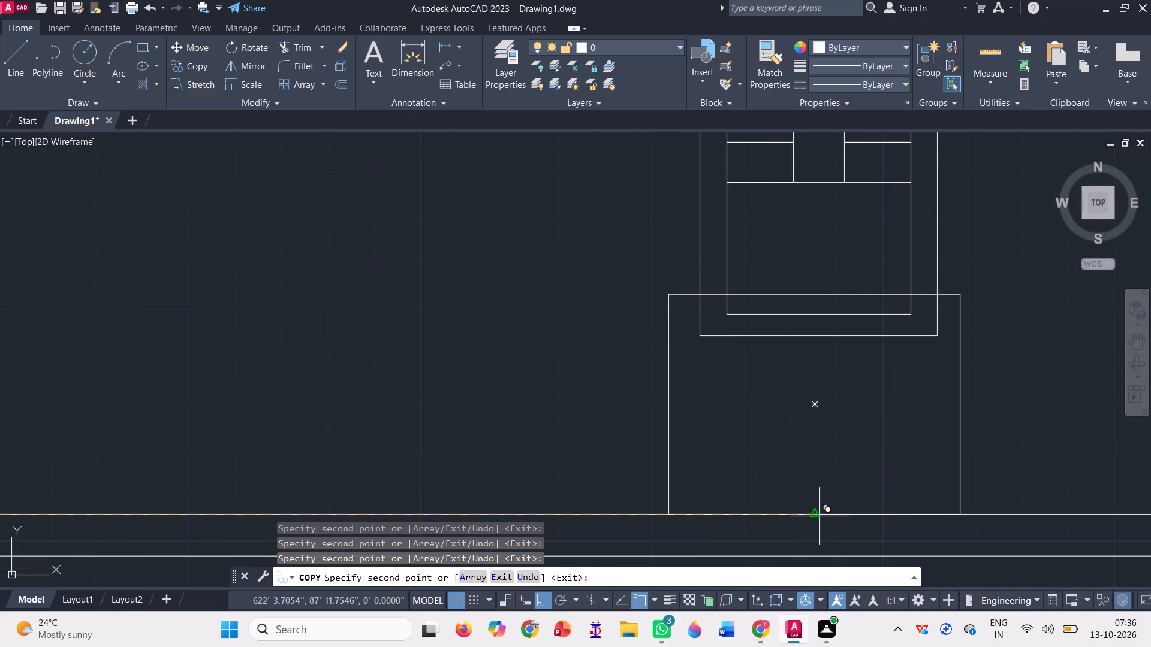
left_click(816, 515)
scroll(400, 370, "down", 4)
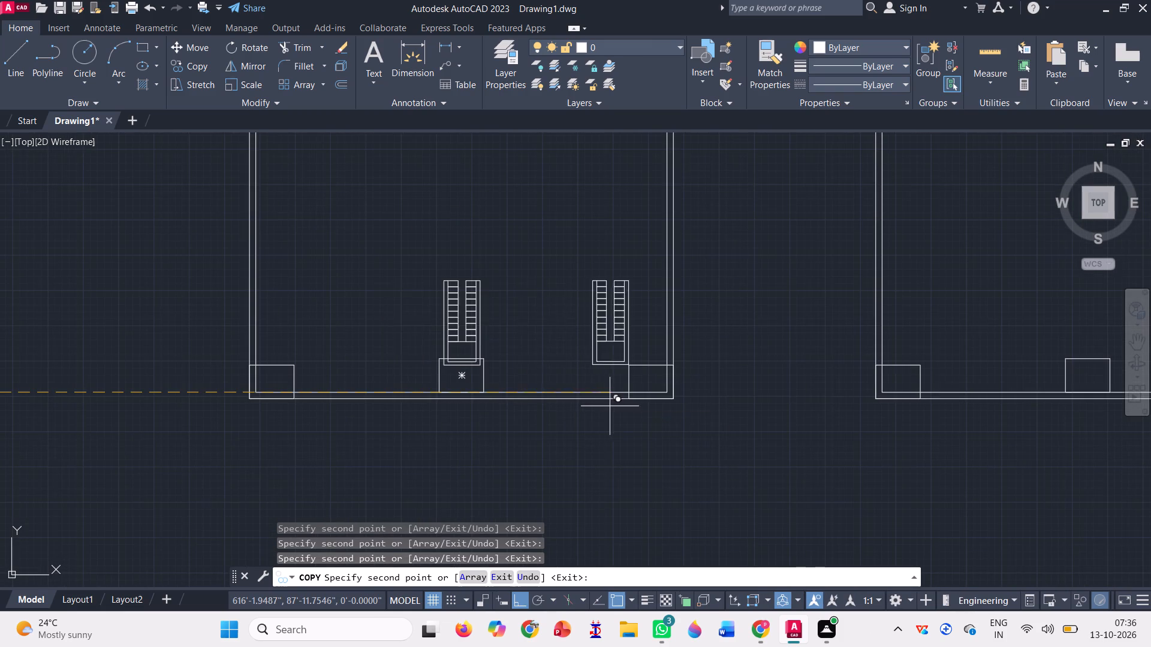
scroll(408, 402, "down", 1)
scroll(842, 423, "up", 3)
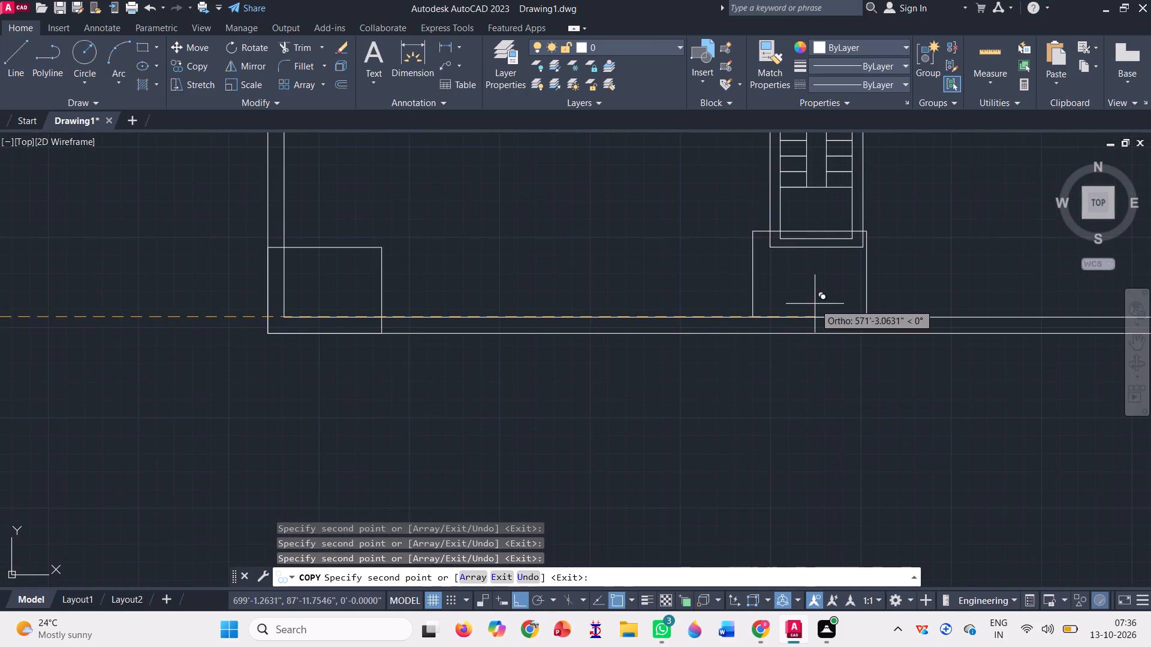
left_click(813, 313)
Place a copy of the enclosure and stair in the easternmost, column-free plan, at the midpoint of its inner south wall line.
scroll(277, 289, "down", 2)
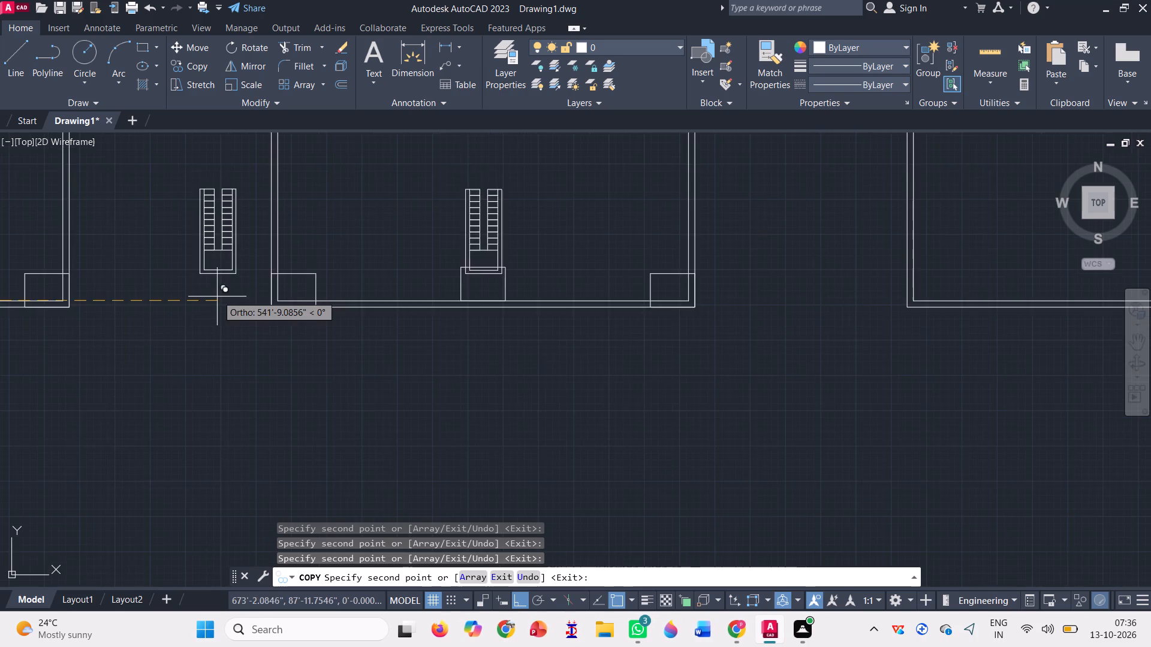
scroll(217, 297, "down", 2)
scroll(588, 306, "up", 3)
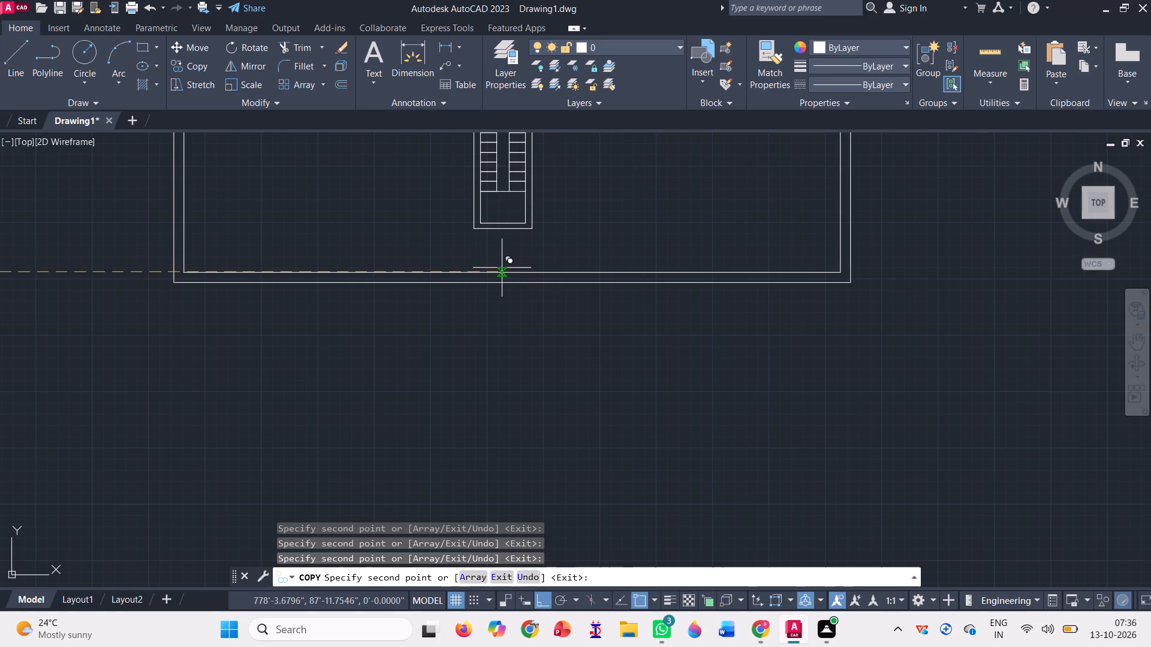
left_click(512, 274)
scroll(523, 394, "down", 4)
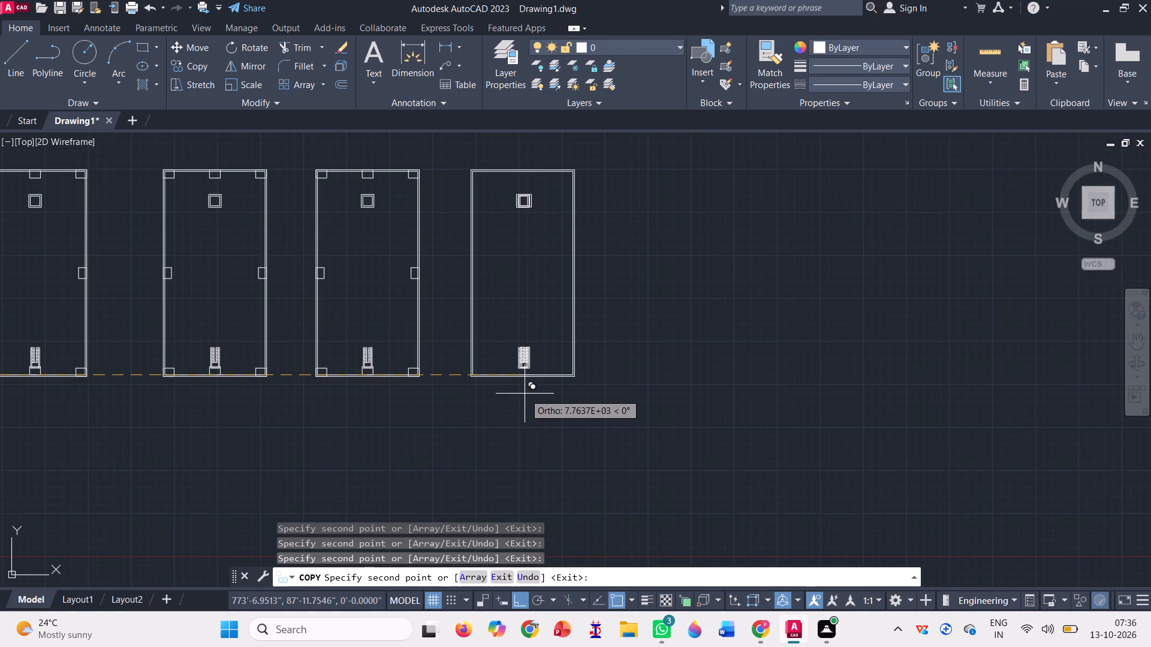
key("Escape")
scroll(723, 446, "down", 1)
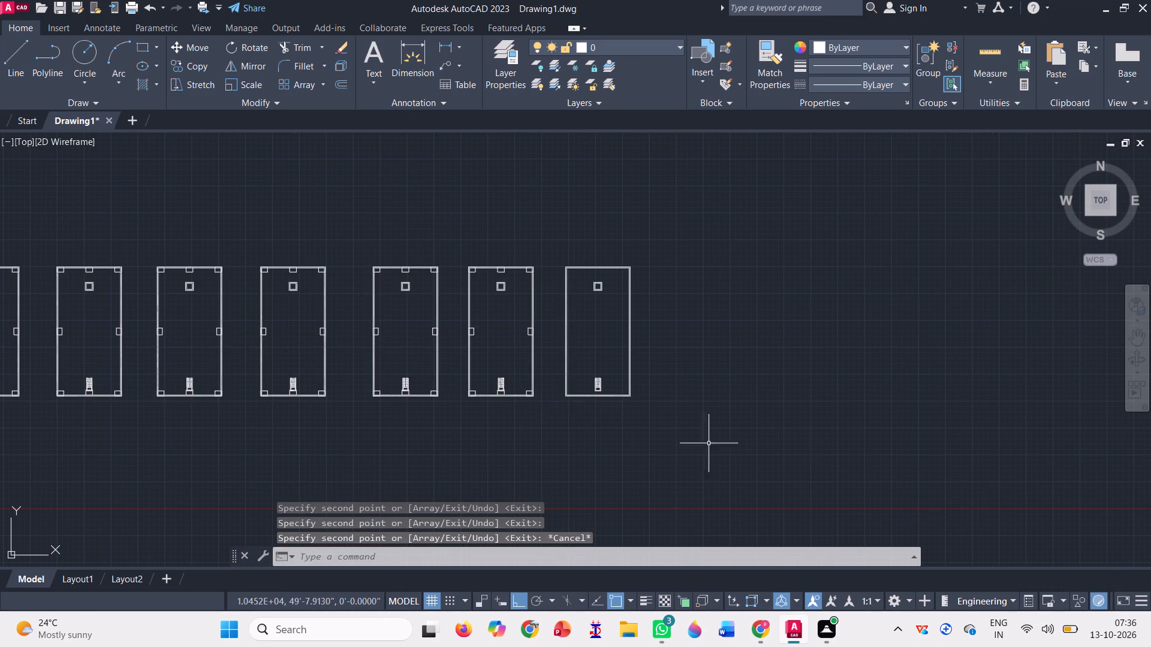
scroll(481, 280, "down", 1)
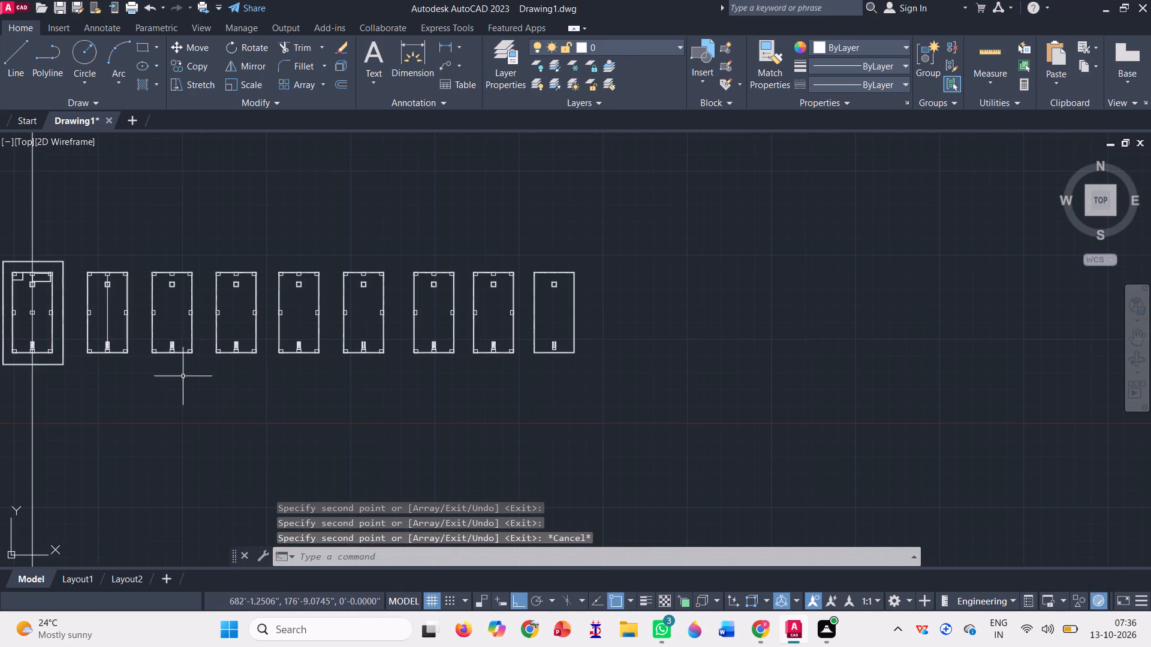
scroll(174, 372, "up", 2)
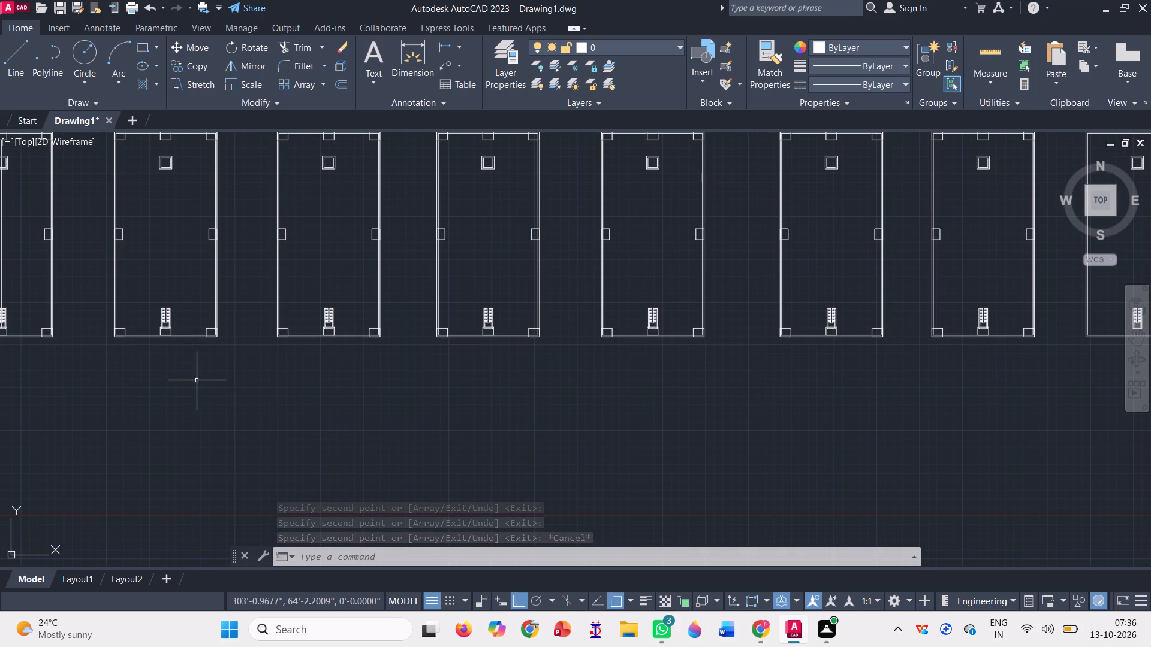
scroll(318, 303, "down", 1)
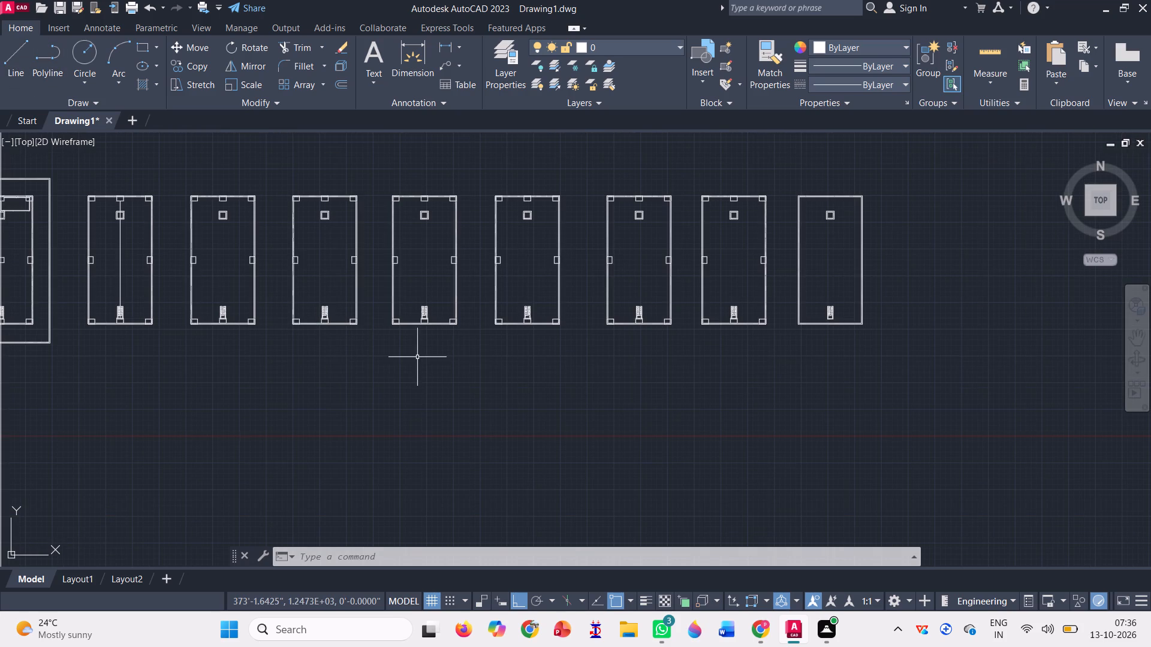
Move the south middle columns of the second, third, and fifth to eighth plans south from the inner wall line onto the outer wall line.
left_click(187, 44)
scroll(753, 322, "up", 1)
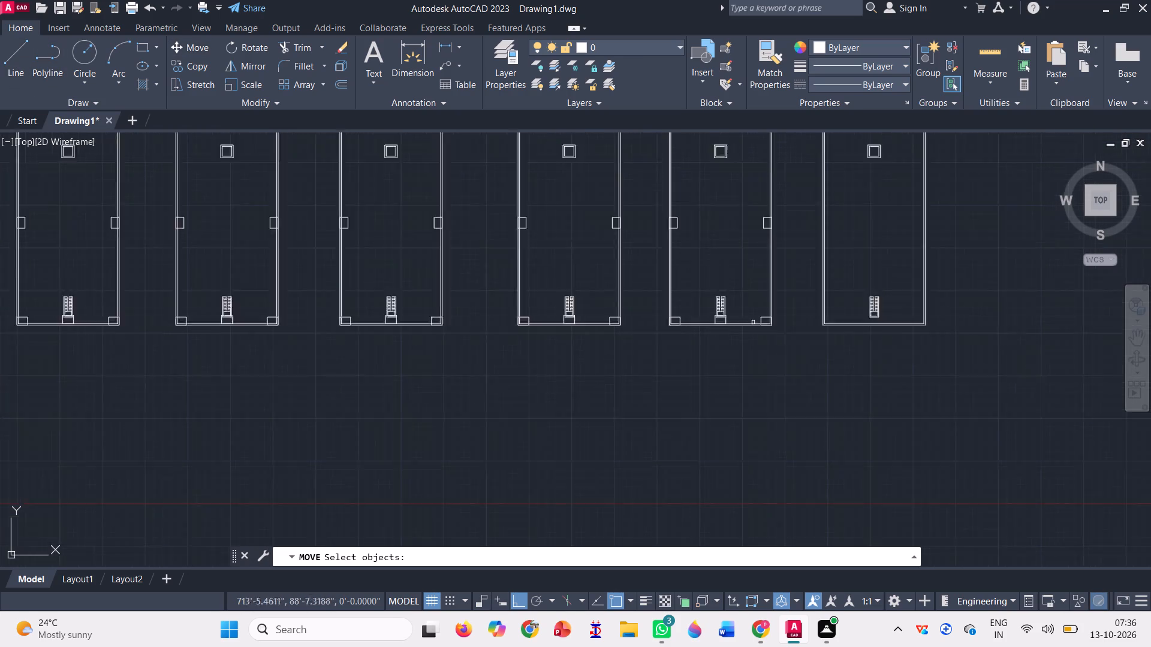
scroll(753, 322, "up", 2)
scroll(673, 318, "up", 3)
left_click(699, 291)
left_click(661, 316)
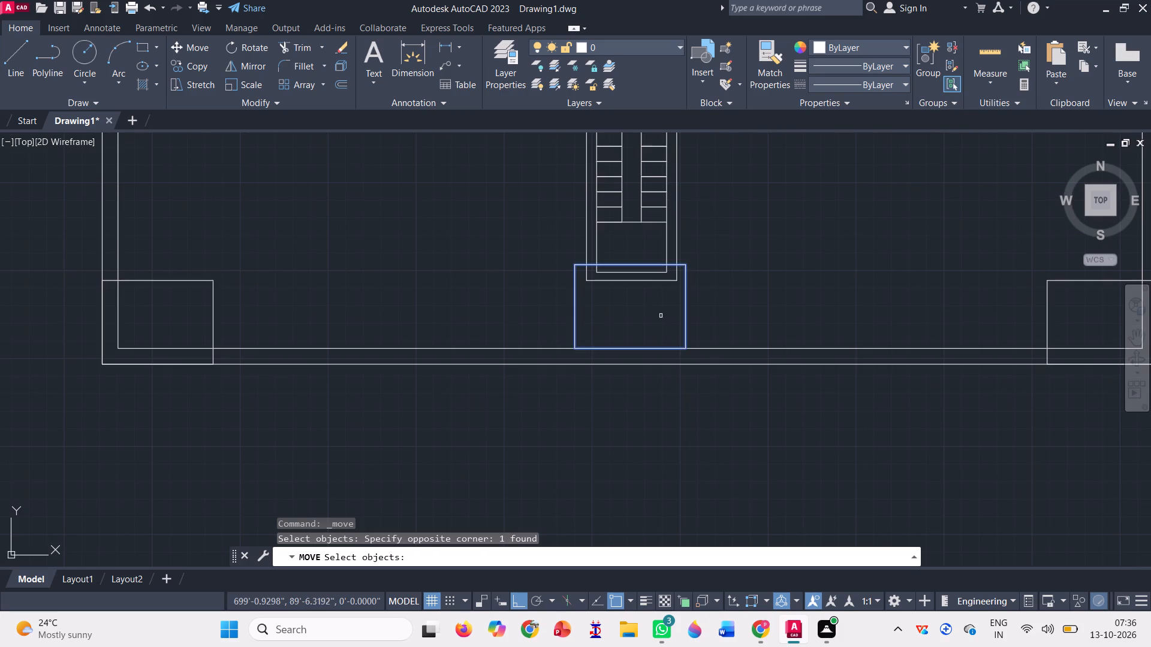
scroll(784, 308, "down", 2)
left_click(143, 301)
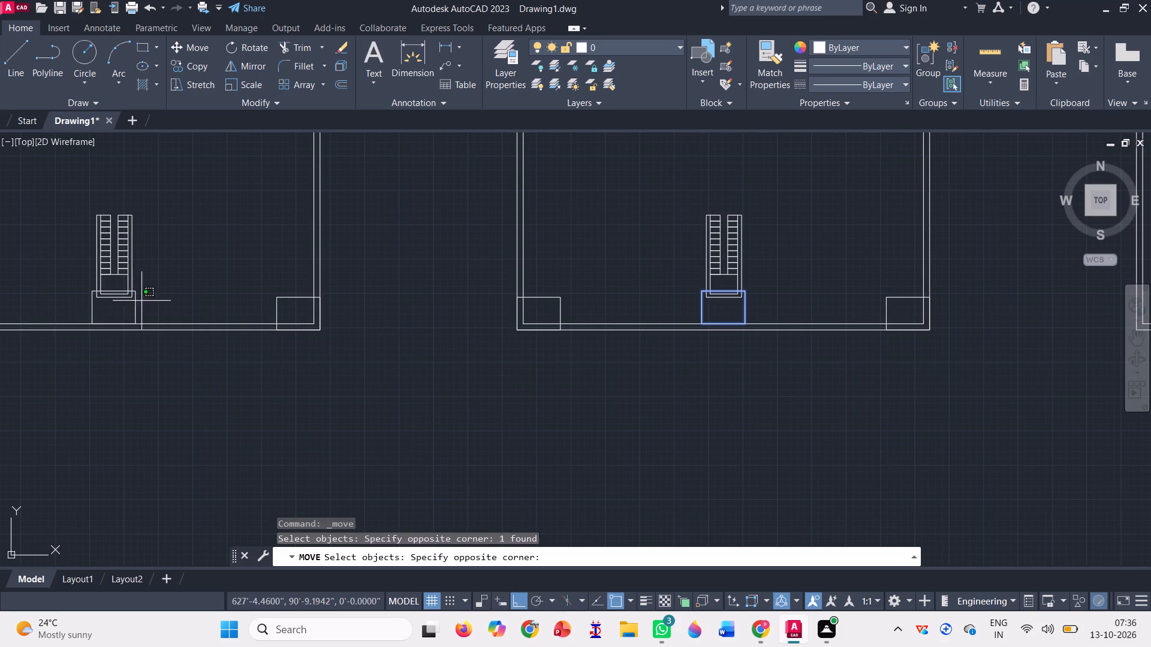
left_click(96, 318)
scroll(453, 313, "down", 3)
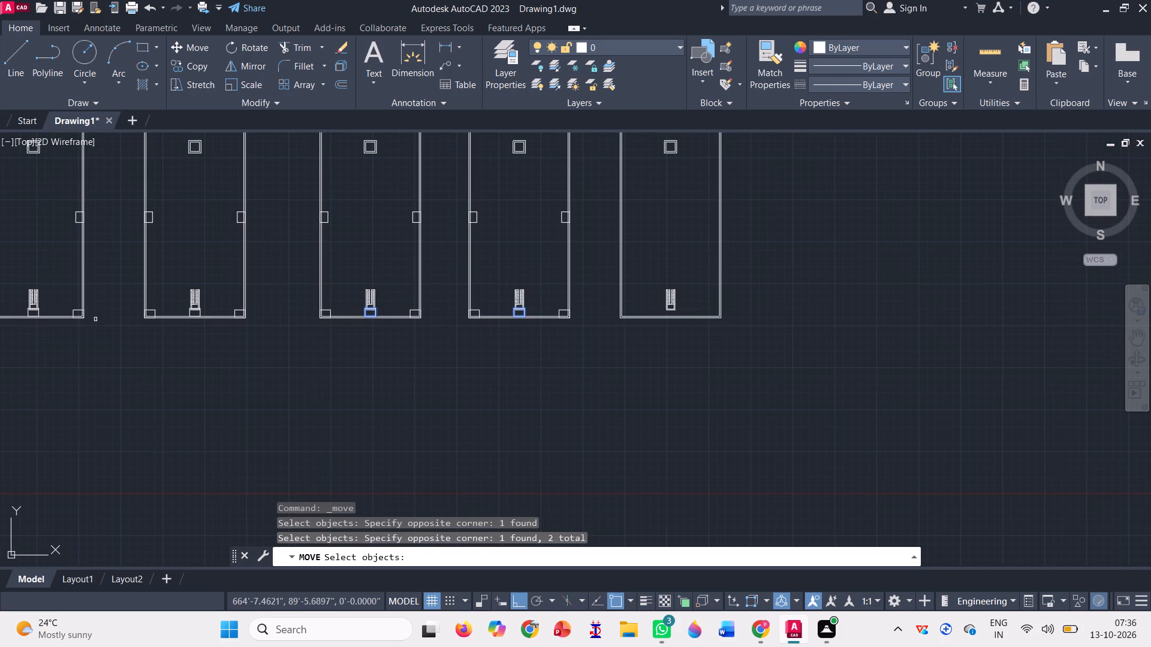
scroll(188, 303, "up", 4)
left_click(201, 361)
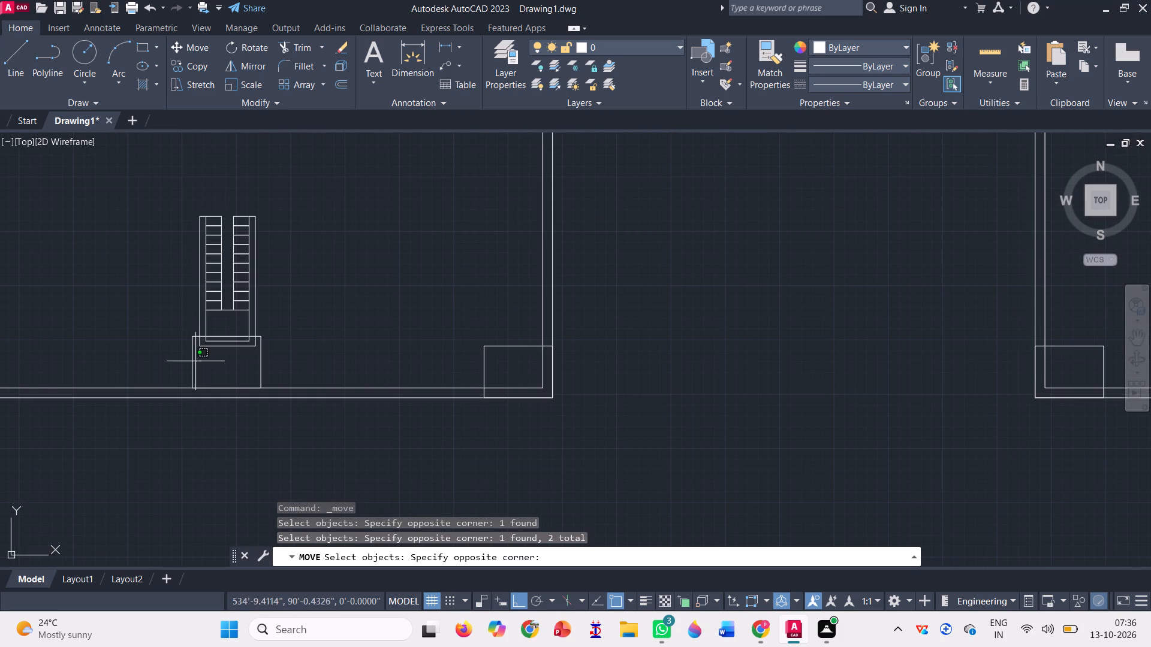
left_click(156, 368)
scroll(438, 340, "down", 2)
scroll(488, 325, "down", 1)
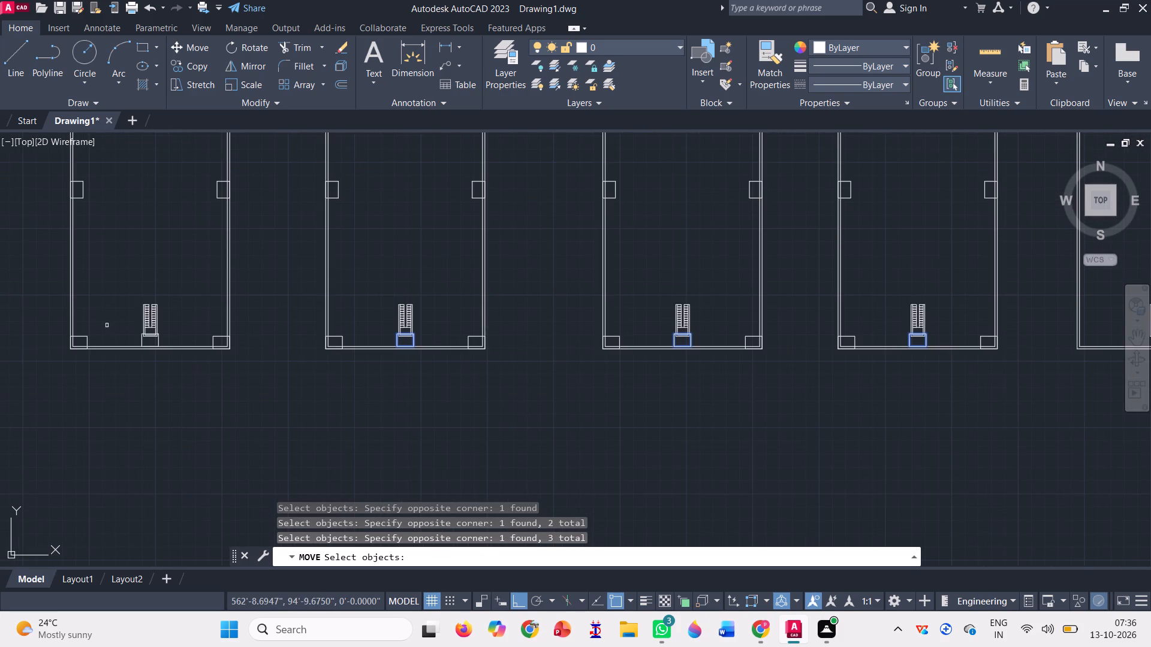
scroll(77, 326, "up", 3)
left_click(350, 392)
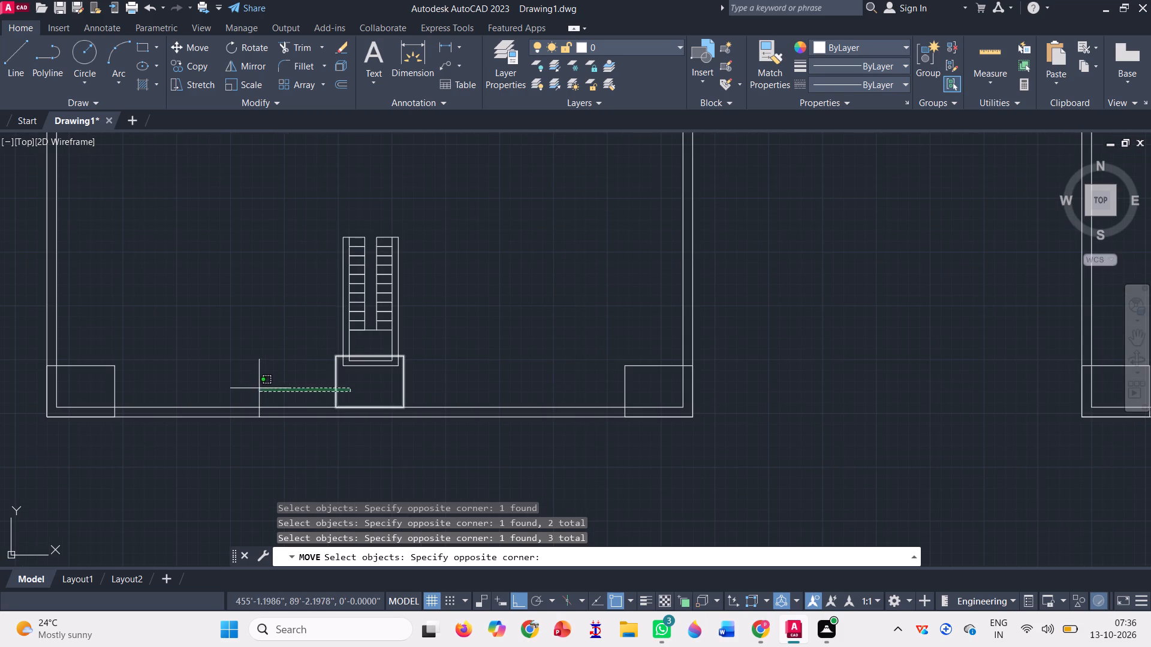
left_click(259, 388)
scroll(511, 364, "down", 2)
scroll(674, 371, "down", 2)
scroll(238, 358, "up", 4)
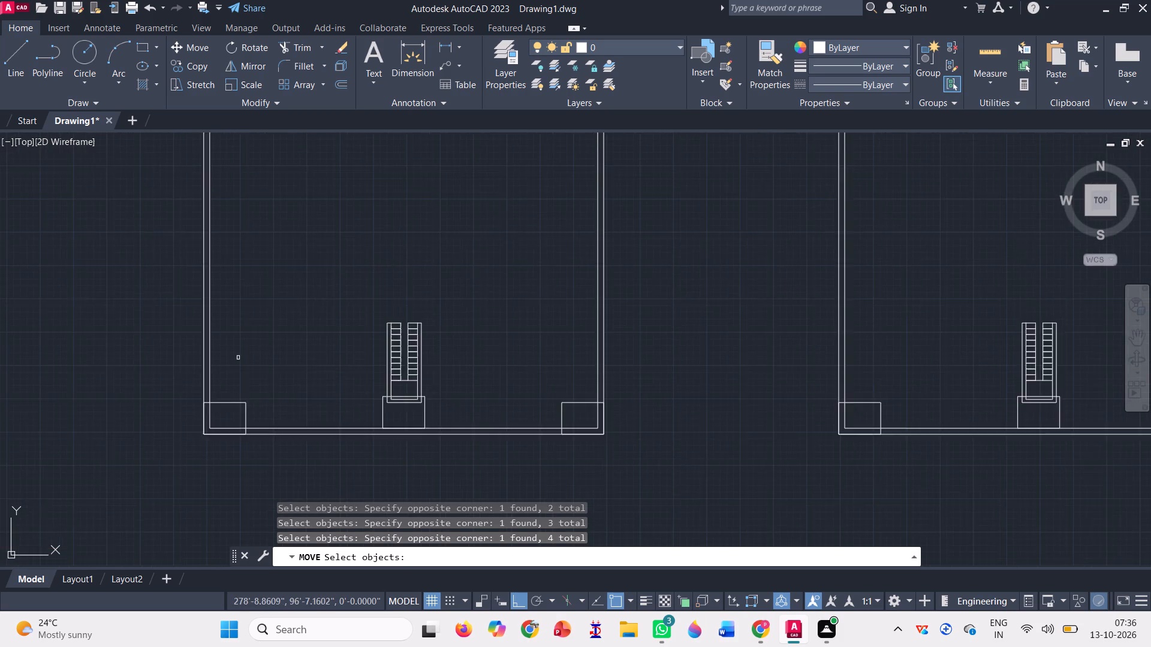
scroll(433, 454, "up", 3)
left_click(614, 458)
left_click(415, 422)
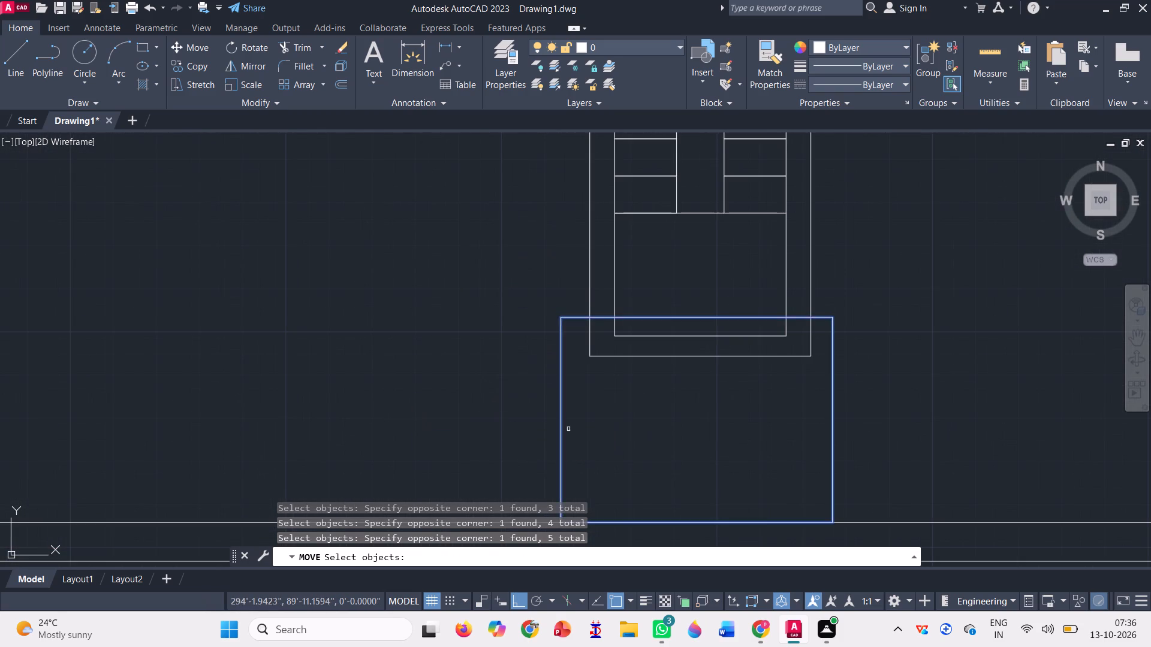
scroll(583, 406, "down", 3)
scroll(746, 386, "down", 2)
scroll(299, 389, "up", 3)
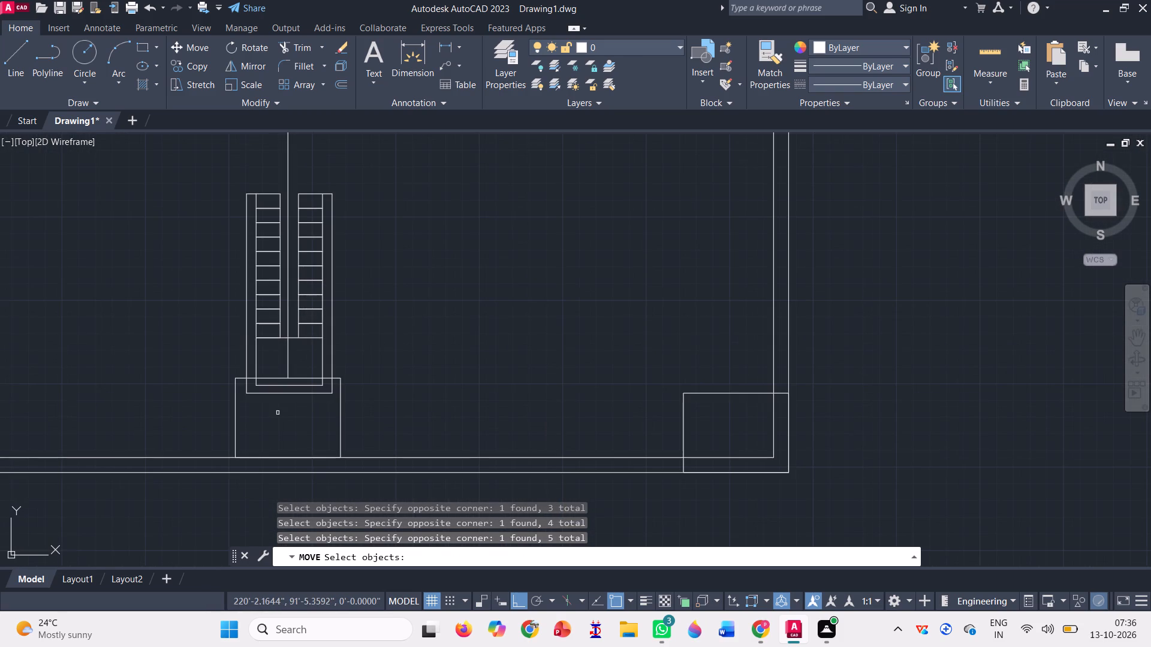
left_click(258, 446)
left_click(193, 408)
scroll(507, 362, "down", 3)
scroll(649, 346, "down", 2)
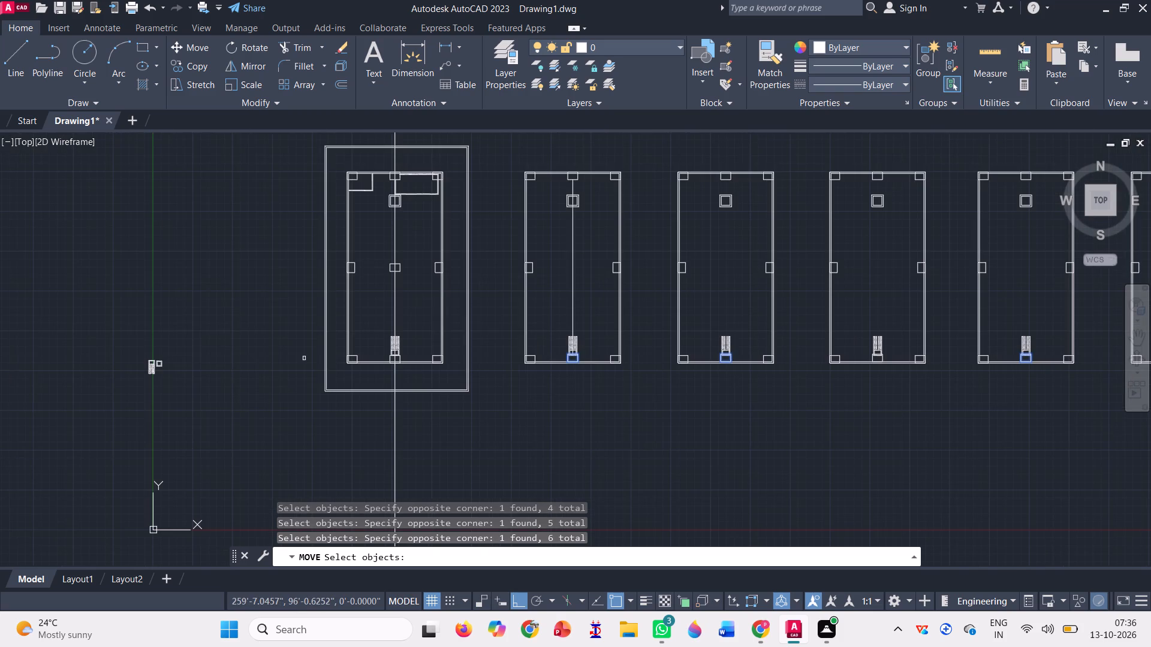
scroll(364, 356, "up", 3)
scroll(240, 323, "down", 2)
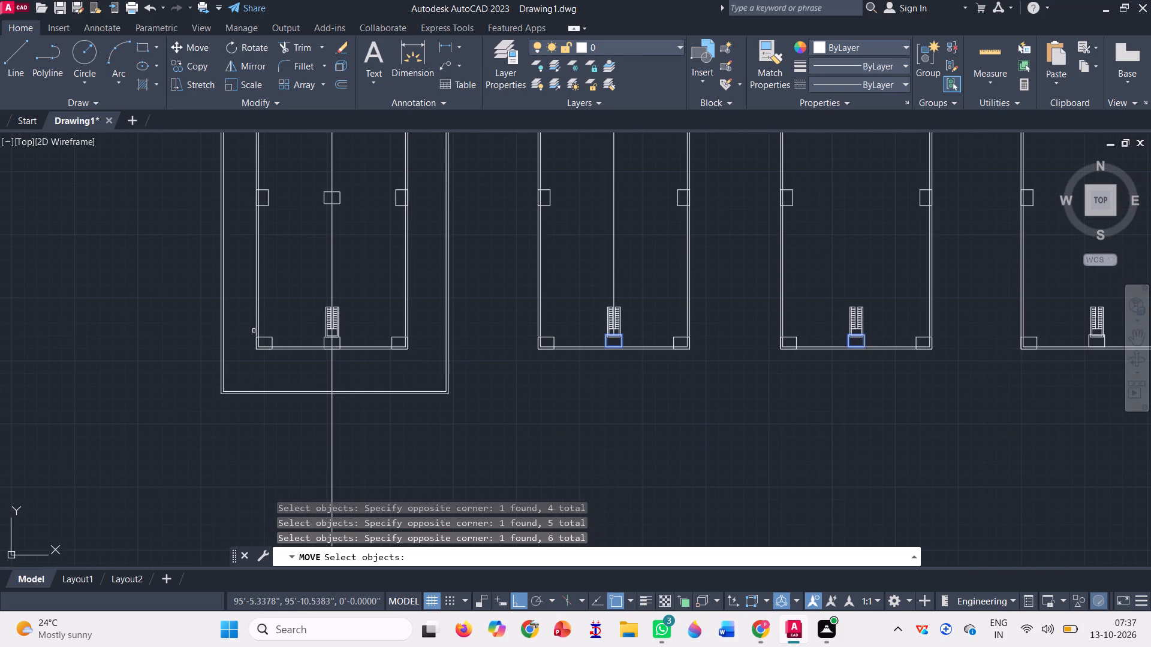
key("space")
scroll(612, 352, "up", 3)
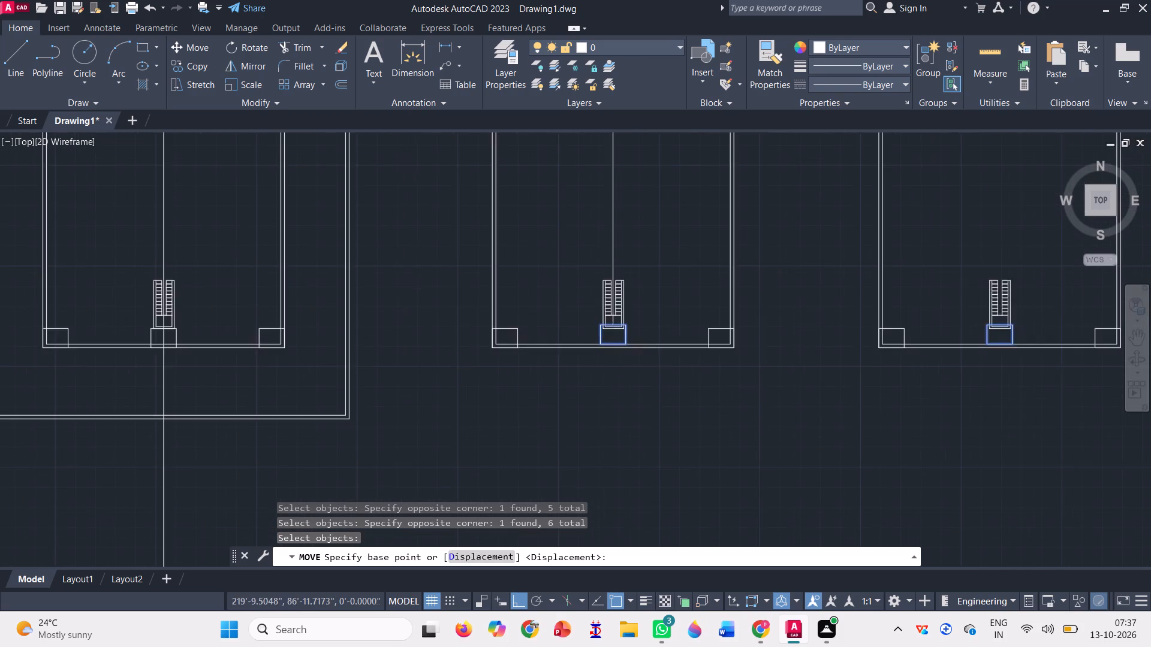
scroll(585, 334, "up", 3)
left_click(640, 332)
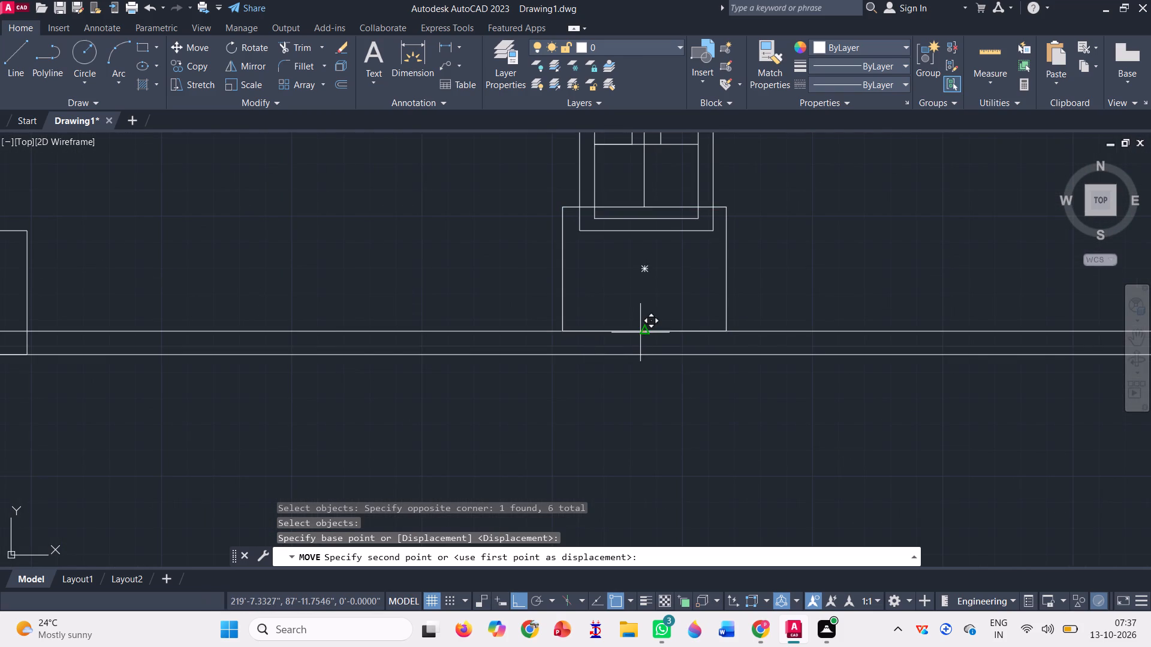
left_click(643, 354)
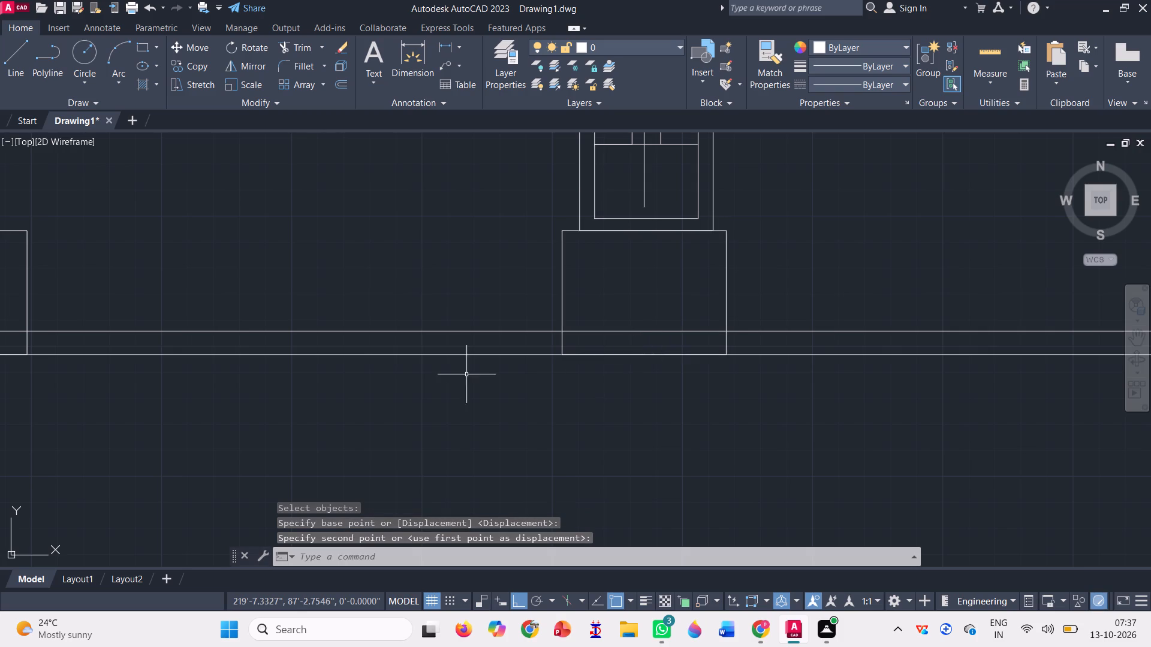
Delete the spare stair and square enclosure lying near the Y axis, west of all the plans.
scroll(465, 374, "down", 7)
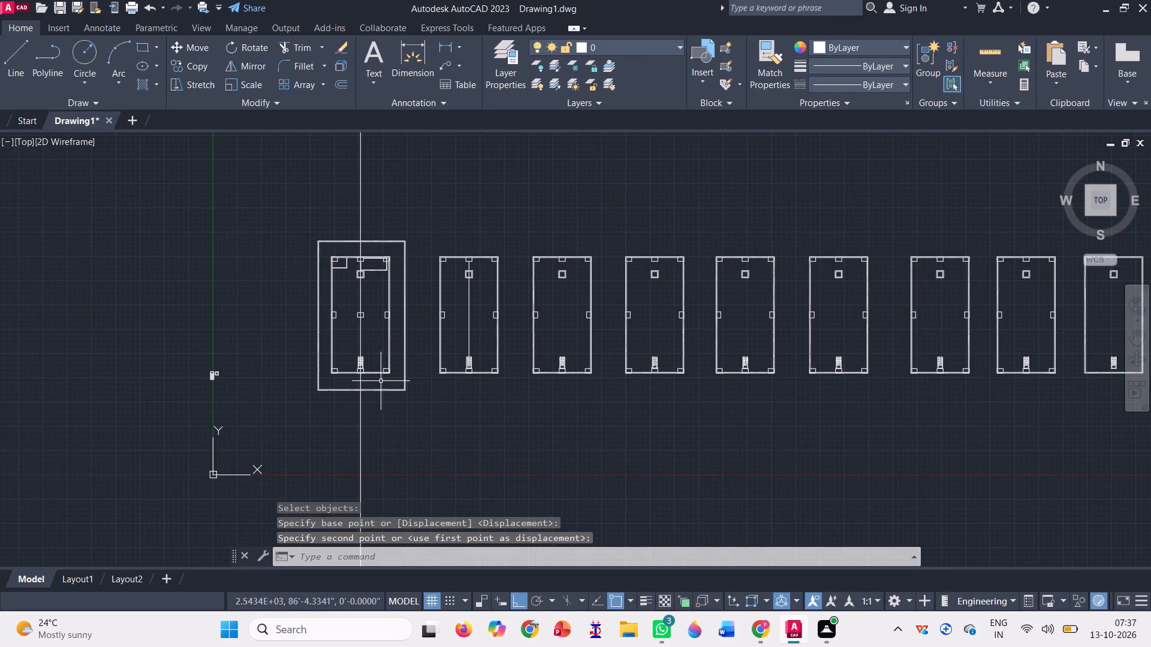
scroll(381, 381, "down", 1)
scroll(593, 385, "up", 1)
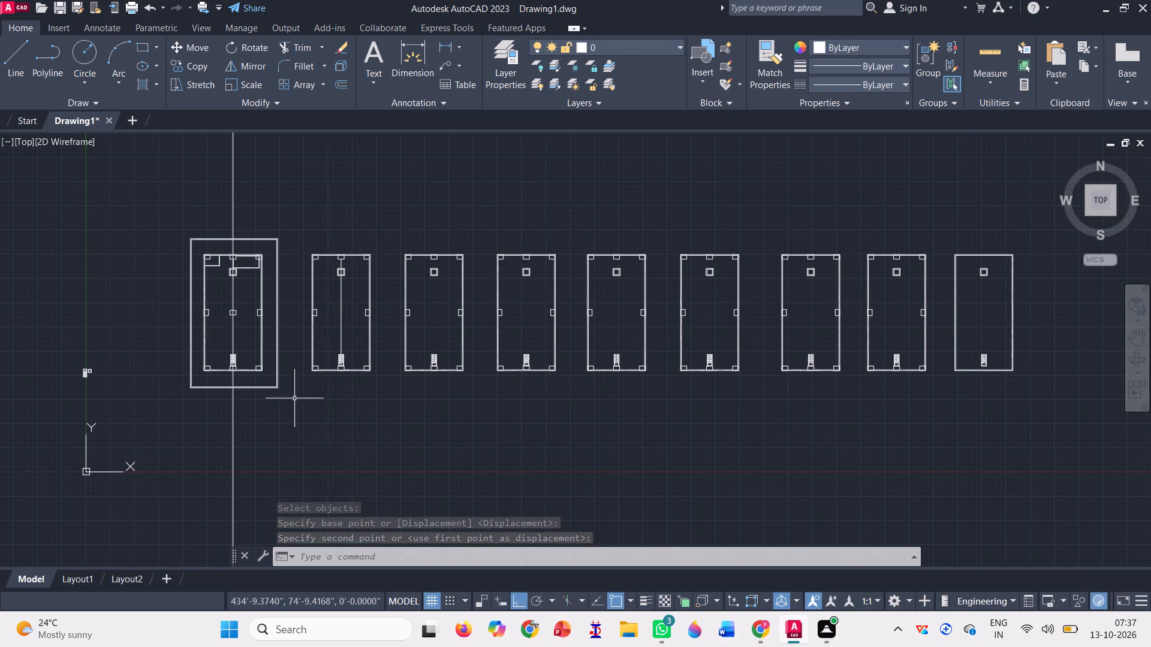
left_click(98, 401)
left_click(65, 349)
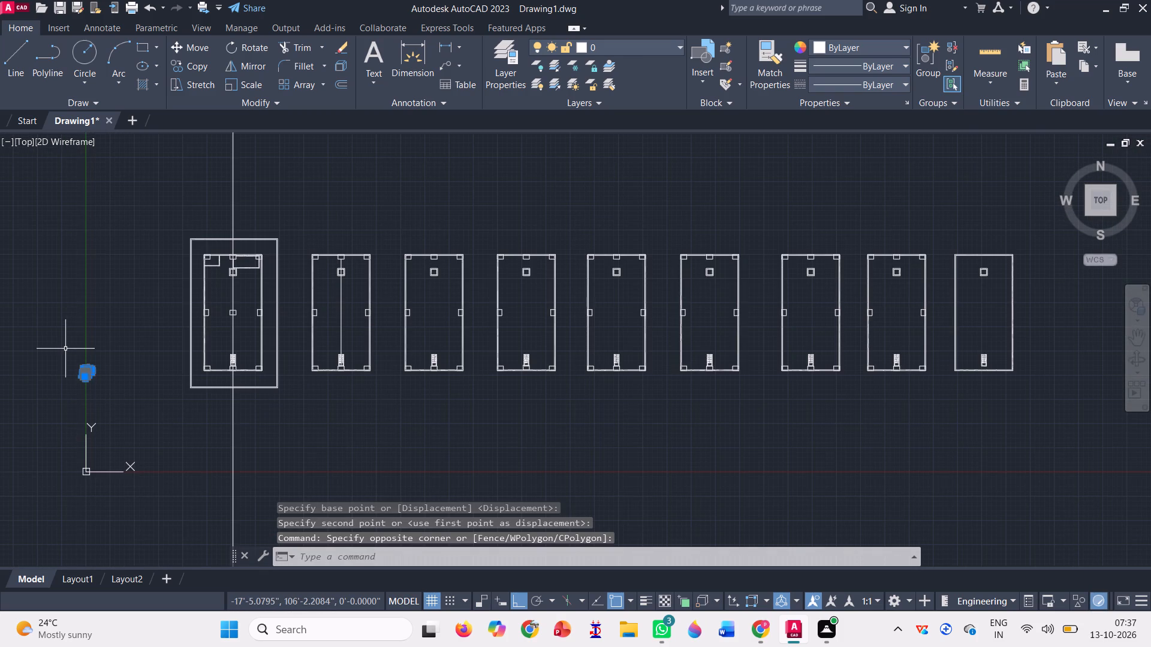
key("Delete")
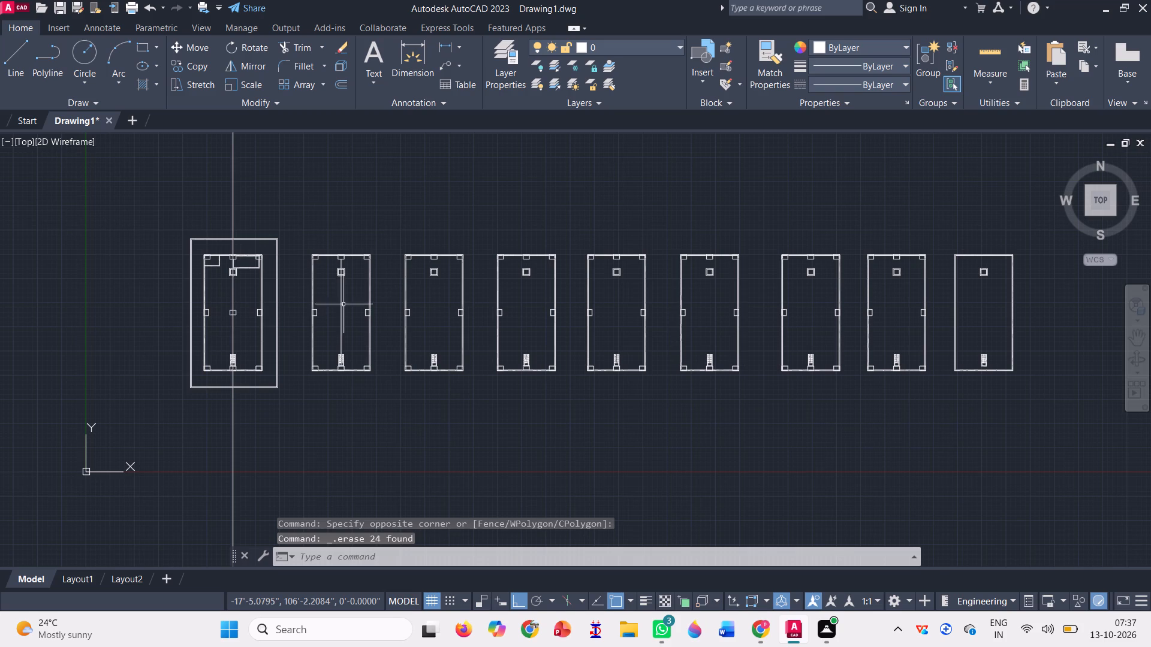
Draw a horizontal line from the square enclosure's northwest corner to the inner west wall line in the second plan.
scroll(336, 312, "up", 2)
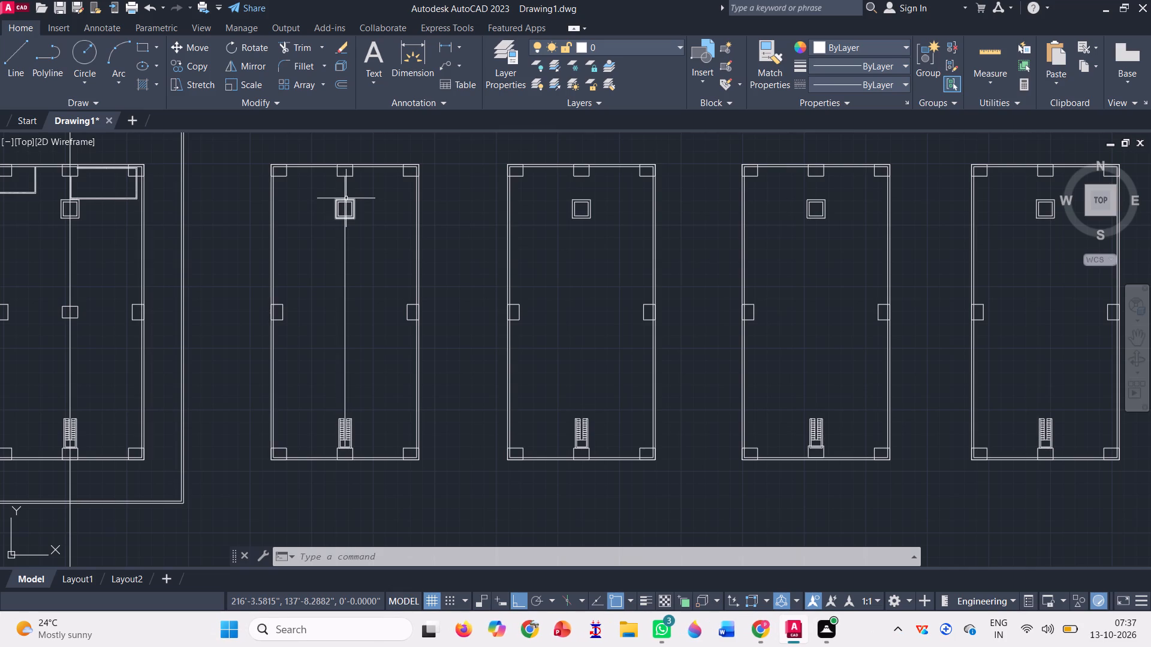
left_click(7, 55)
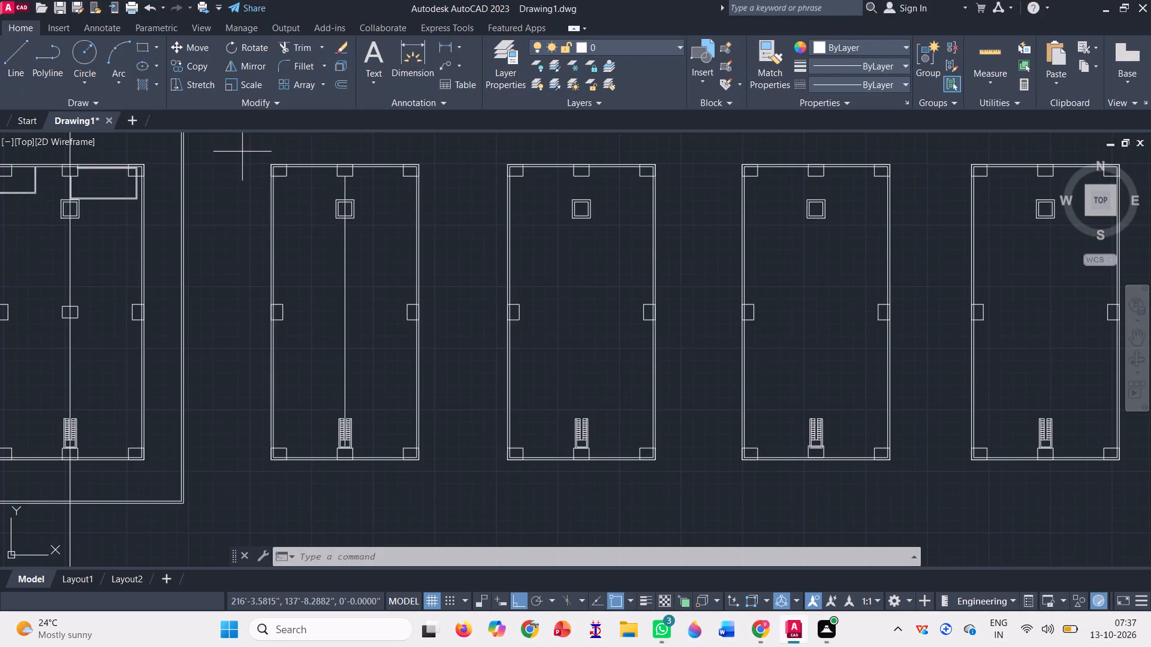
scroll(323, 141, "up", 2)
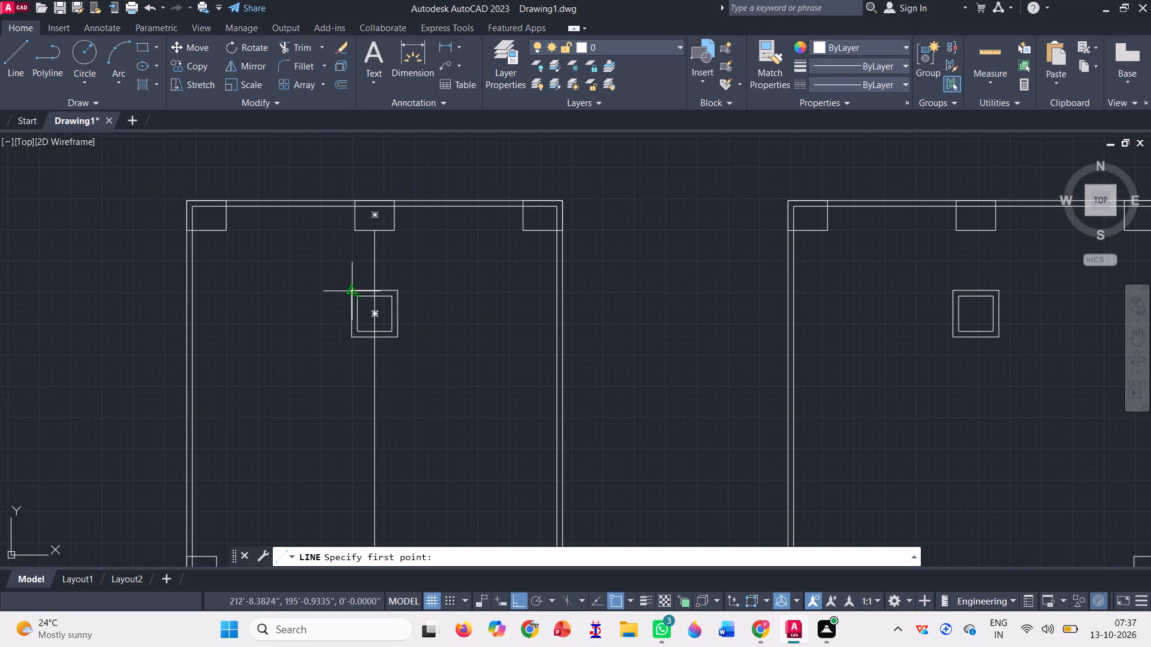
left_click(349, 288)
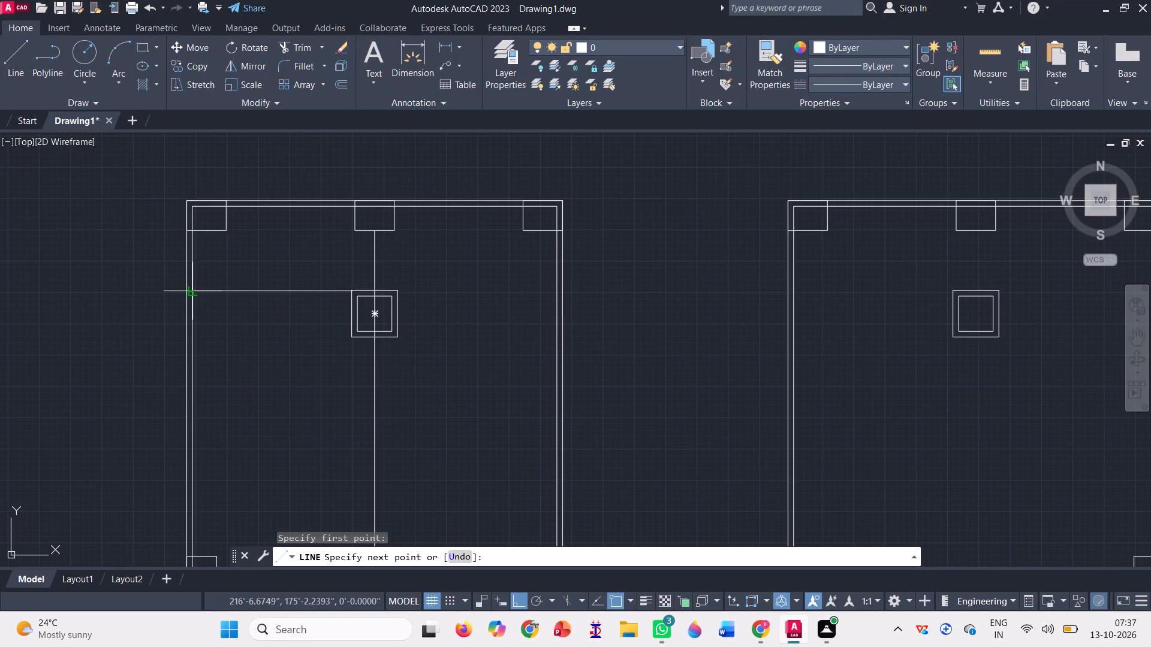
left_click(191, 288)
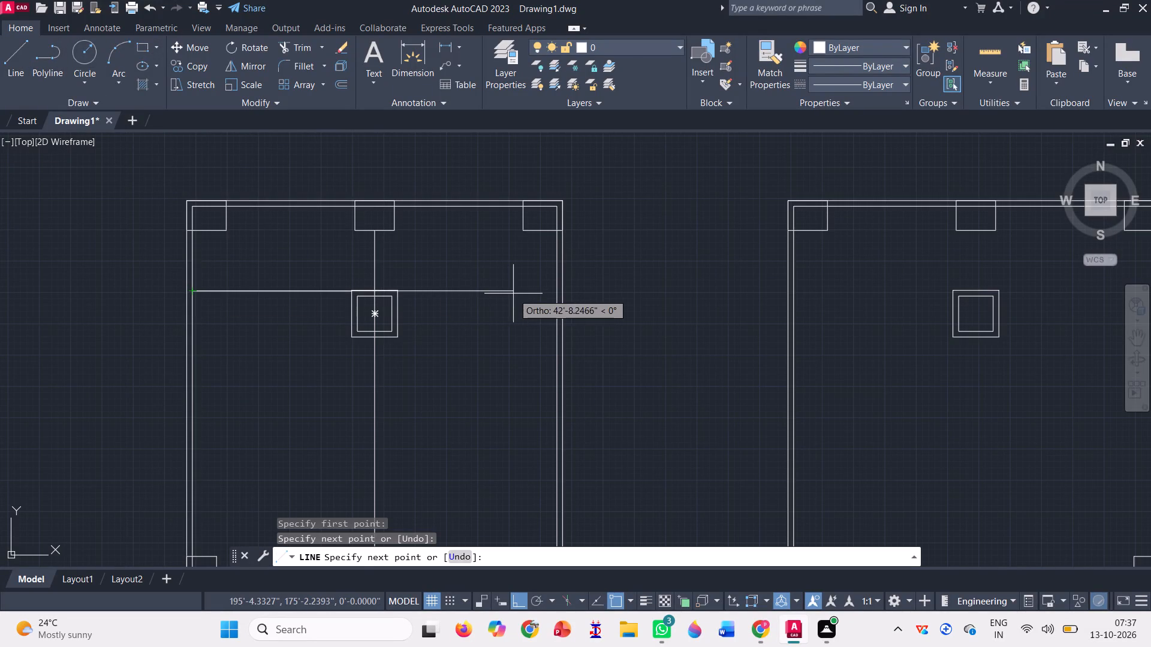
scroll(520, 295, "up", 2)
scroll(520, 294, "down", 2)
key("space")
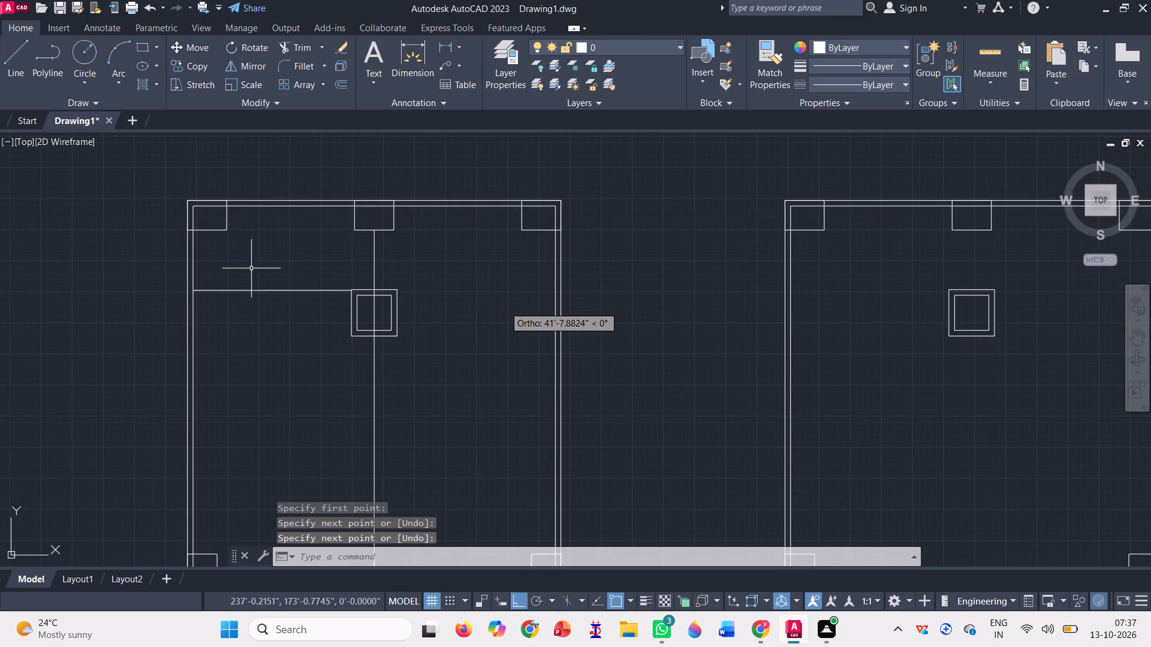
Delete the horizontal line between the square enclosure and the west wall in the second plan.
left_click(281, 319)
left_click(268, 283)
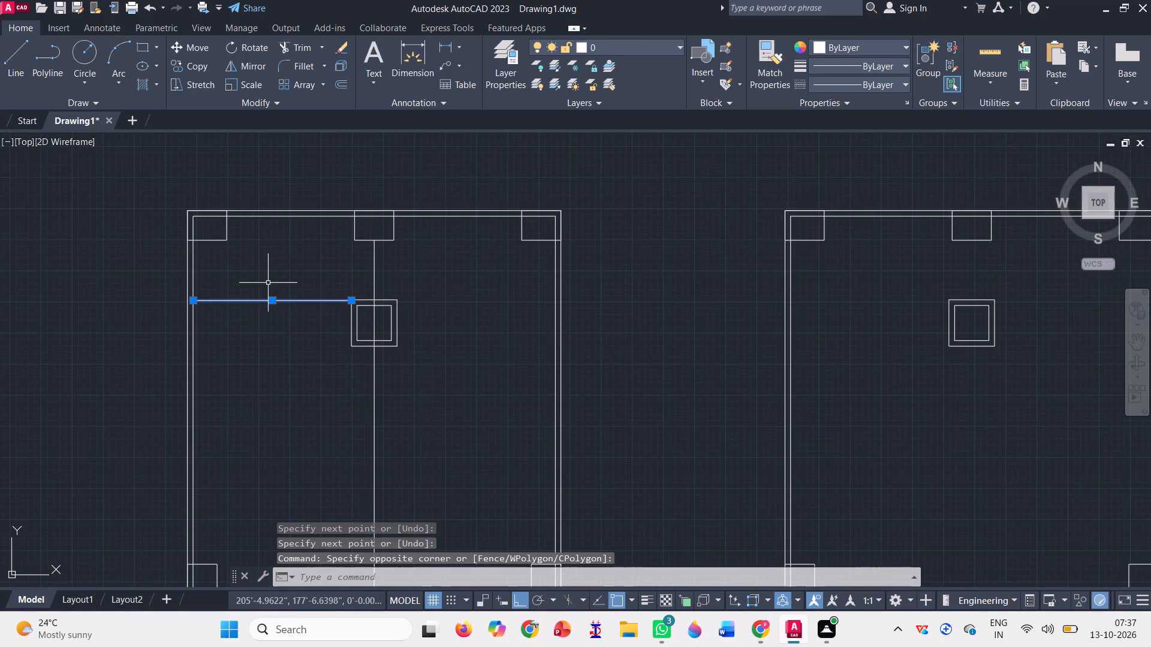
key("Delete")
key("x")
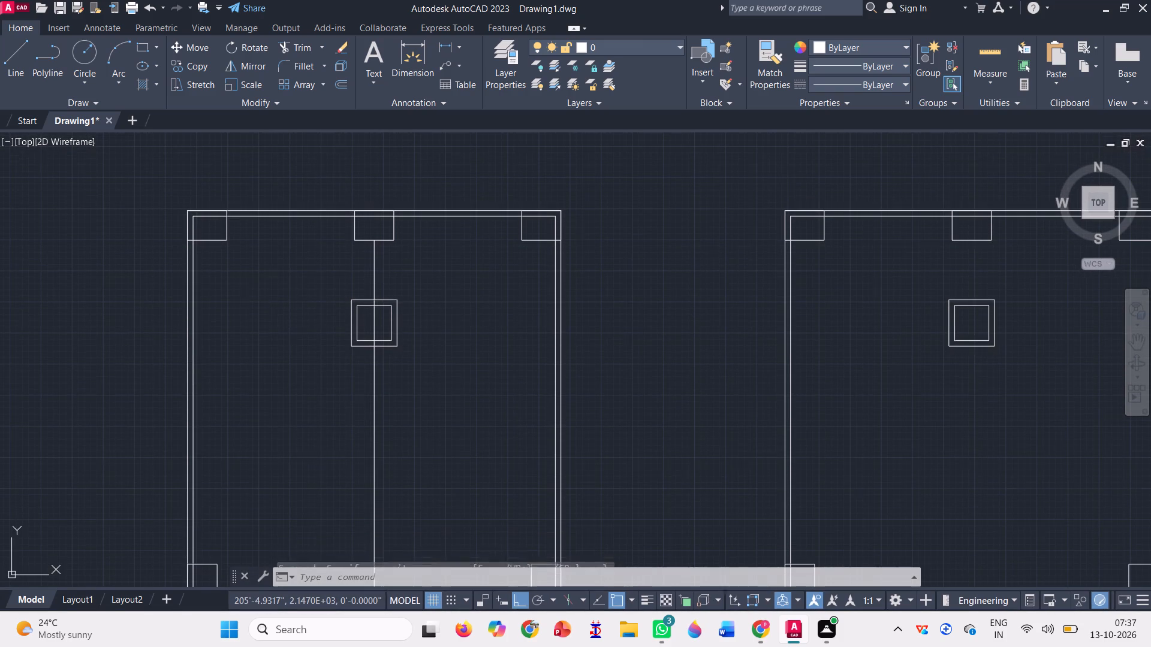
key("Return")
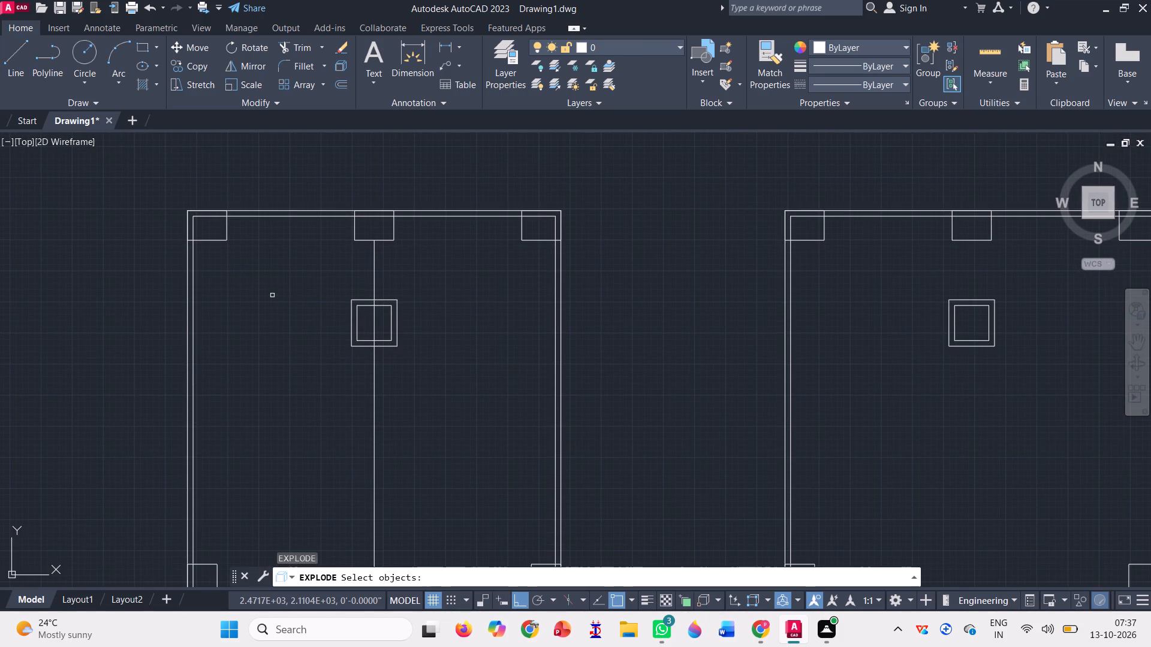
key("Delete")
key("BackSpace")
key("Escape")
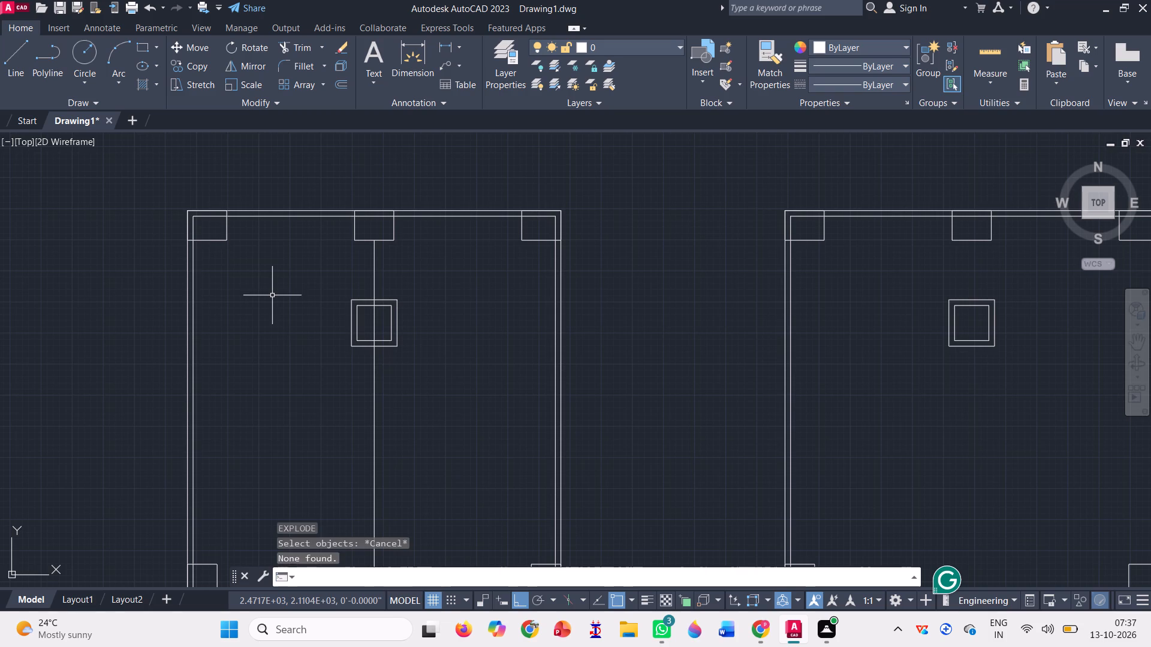
Draw a horizontal construction line through the north edge of the square enclosure in the second plan.
type("xl")
key("Return")
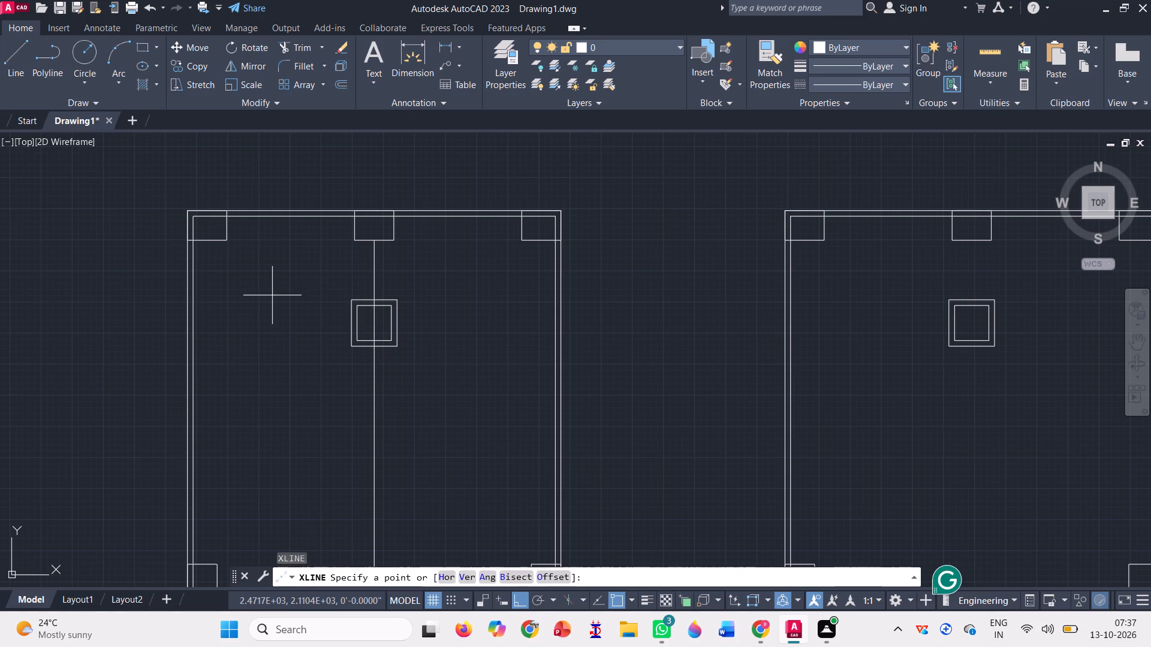
scroll(352, 262, "up", 2)
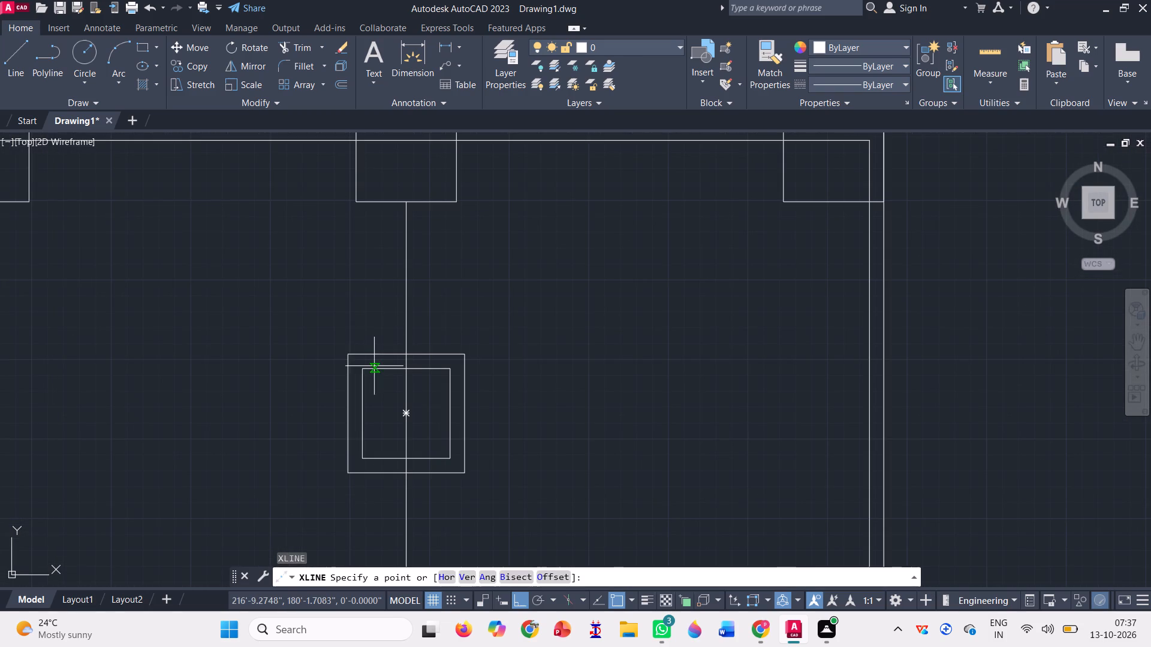
left_click(351, 353)
left_click(629, 341)
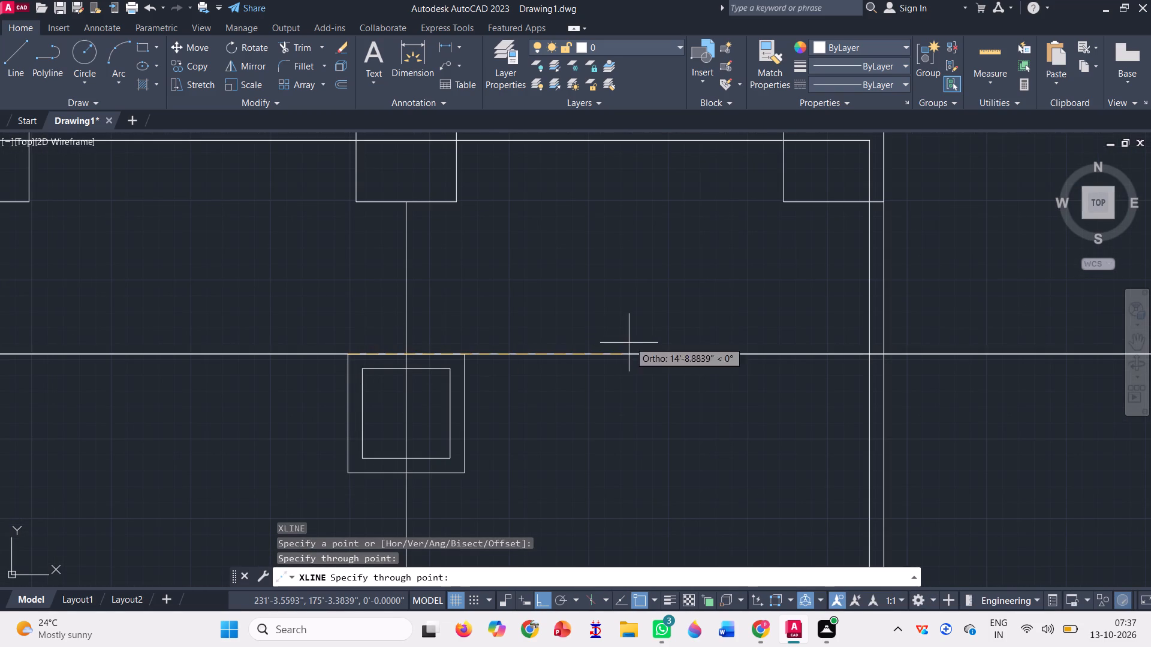
scroll(553, 337, "down", 3)
key("space")
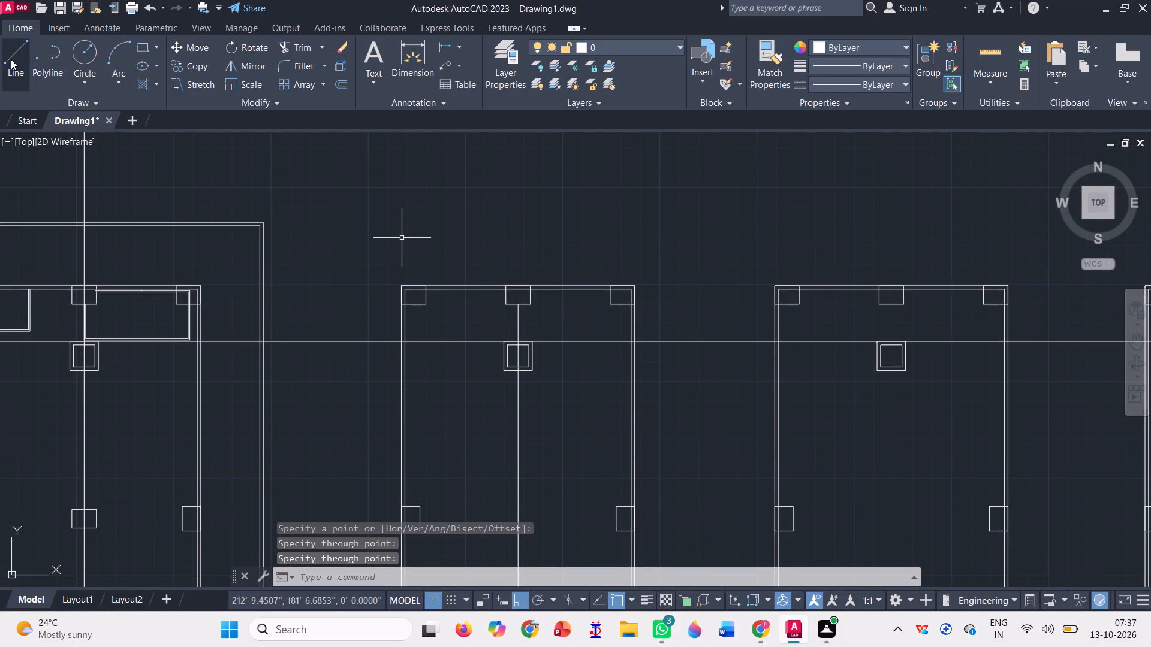
Draw a line from the square enclosure's northwest corner to the inner west wall line in the second plan.
left_click(11, 58)
scroll(490, 308, "up", 2)
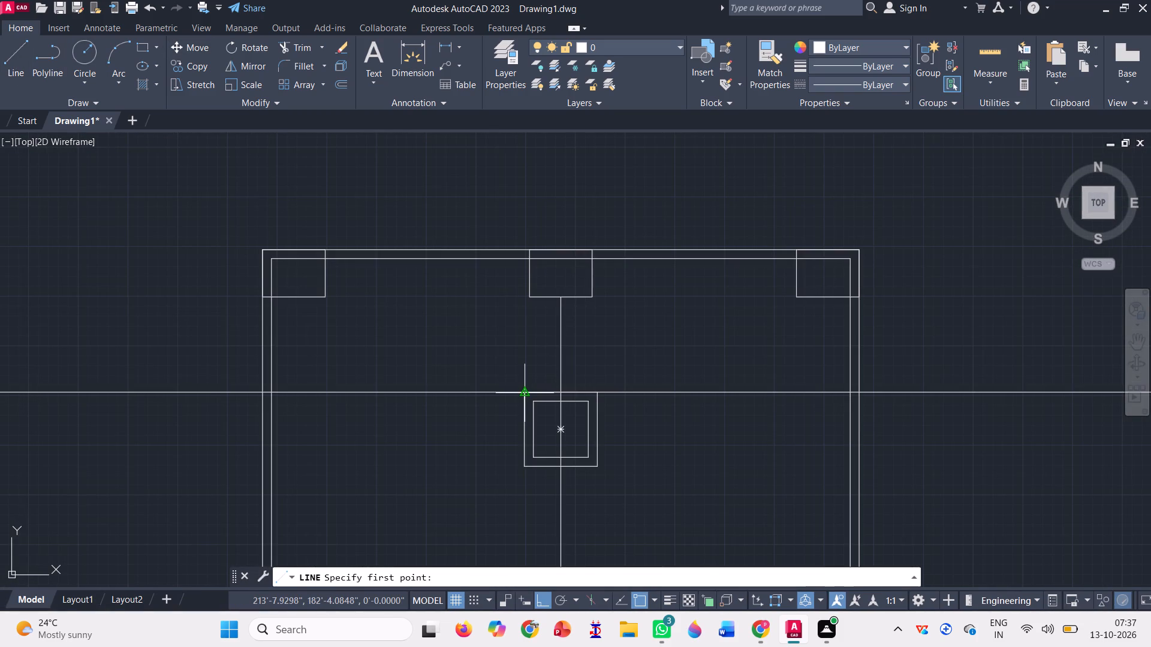
scroll(524, 394, "up", 3)
left_click(524, 392)
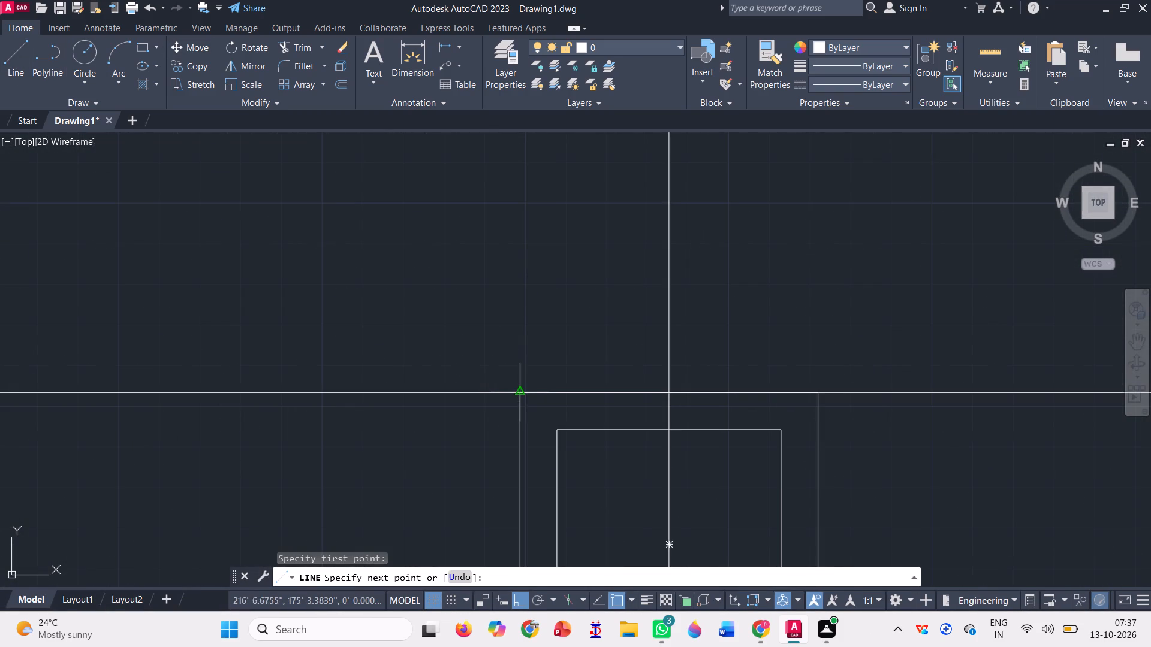
scroll(693, 352, "down", 2)
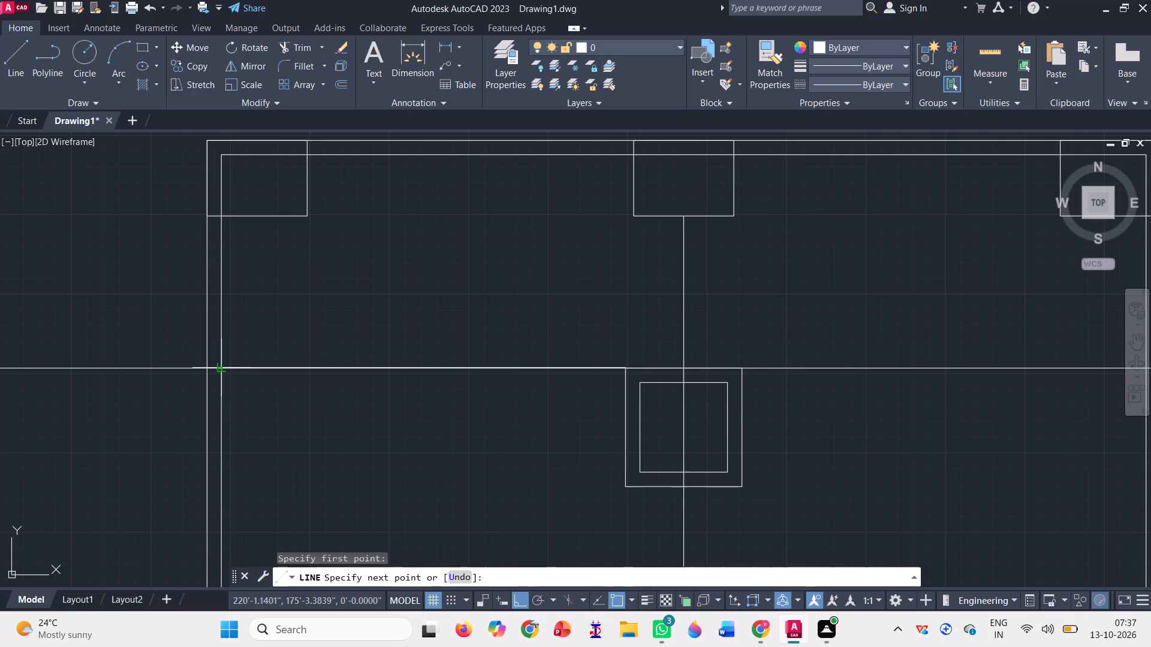
left_click(222, 367)
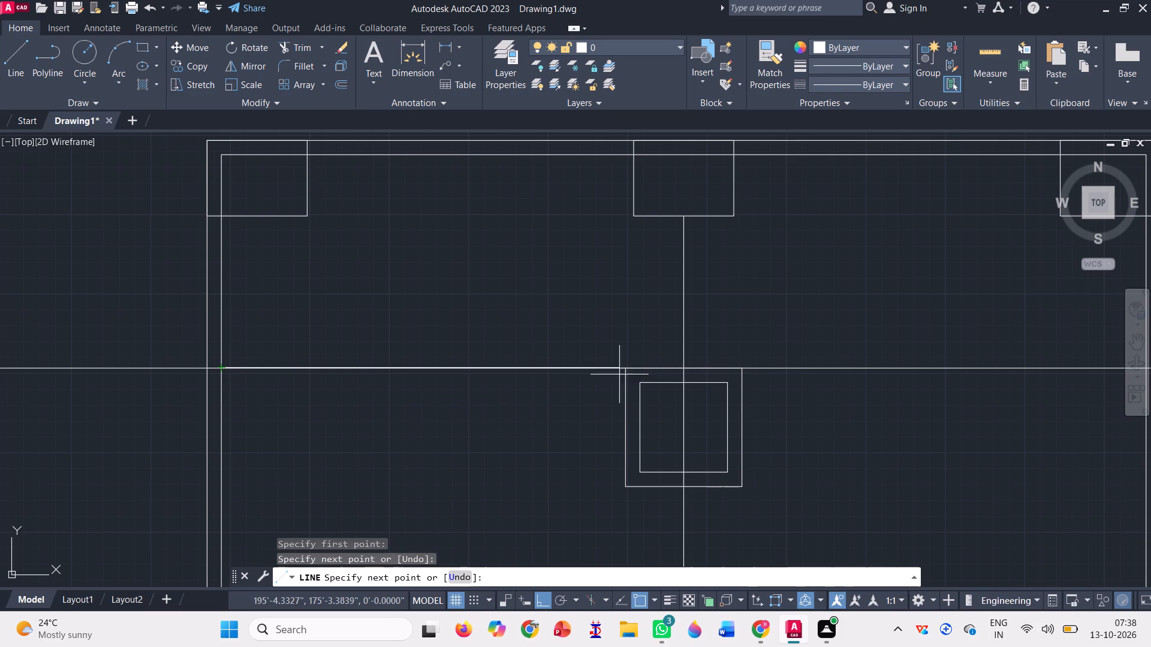
key("space")
Draw a line from the square enclosure's northeast corner to the inner east wall line in the second plan.
key("l")
key("Return")
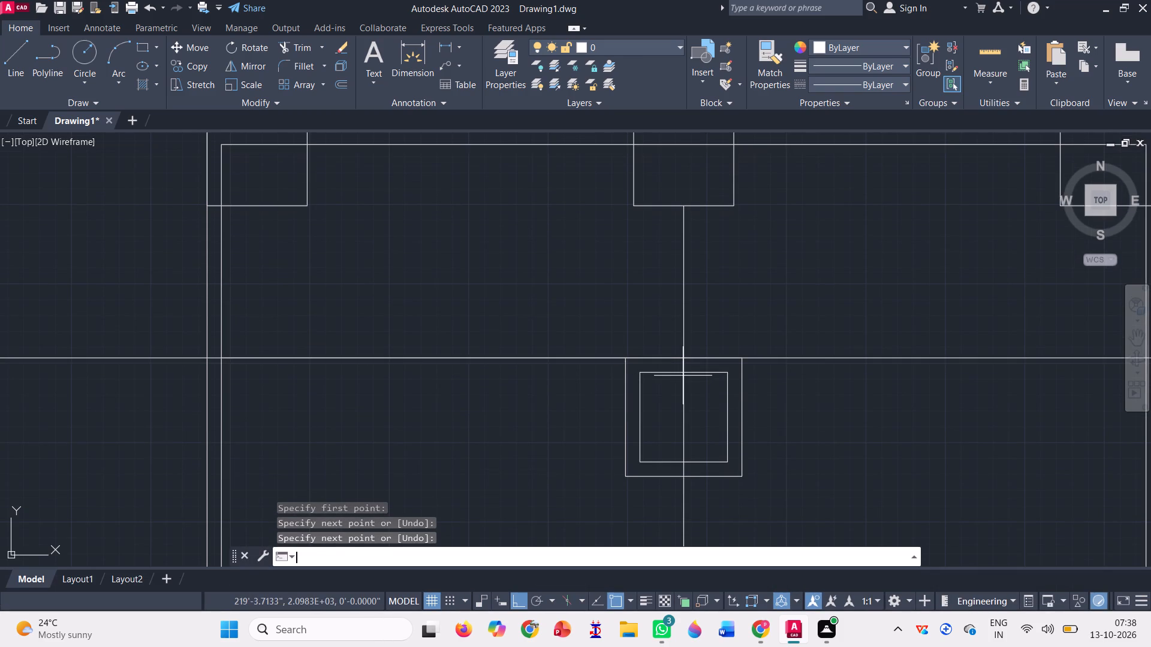
left_click(740, 356)
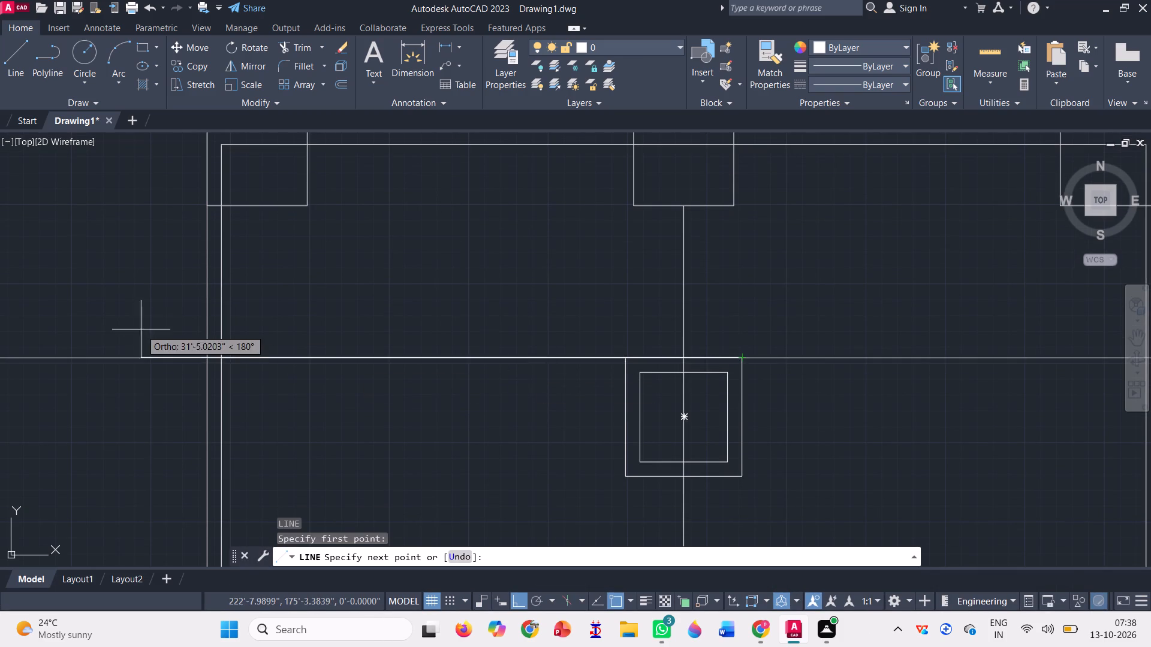
scroll(137, 326, "down", 2)
scroll(516, 331, "up", 3)
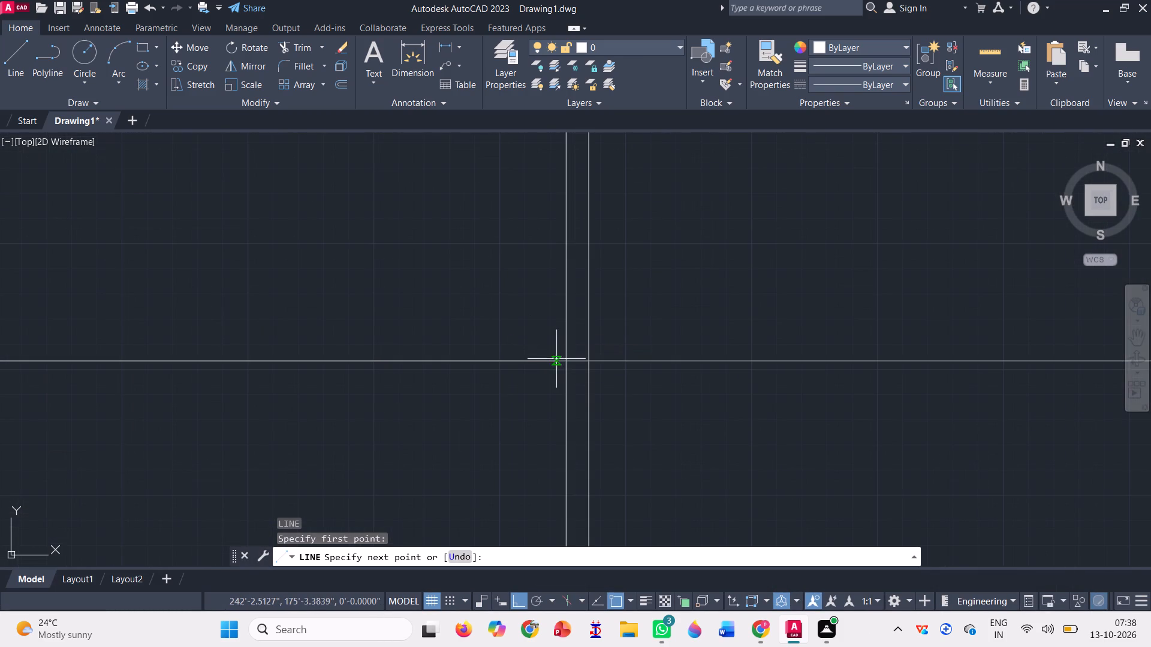
left_click(565, 359)
scroll(623, 335, "down", 3)
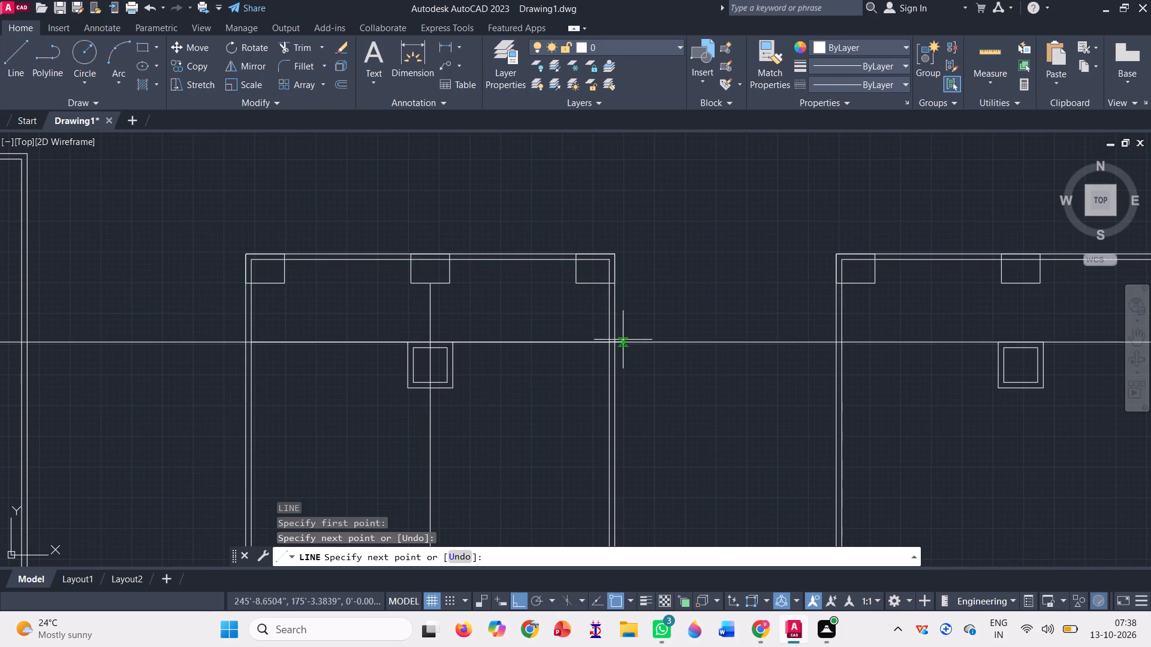
key("space")
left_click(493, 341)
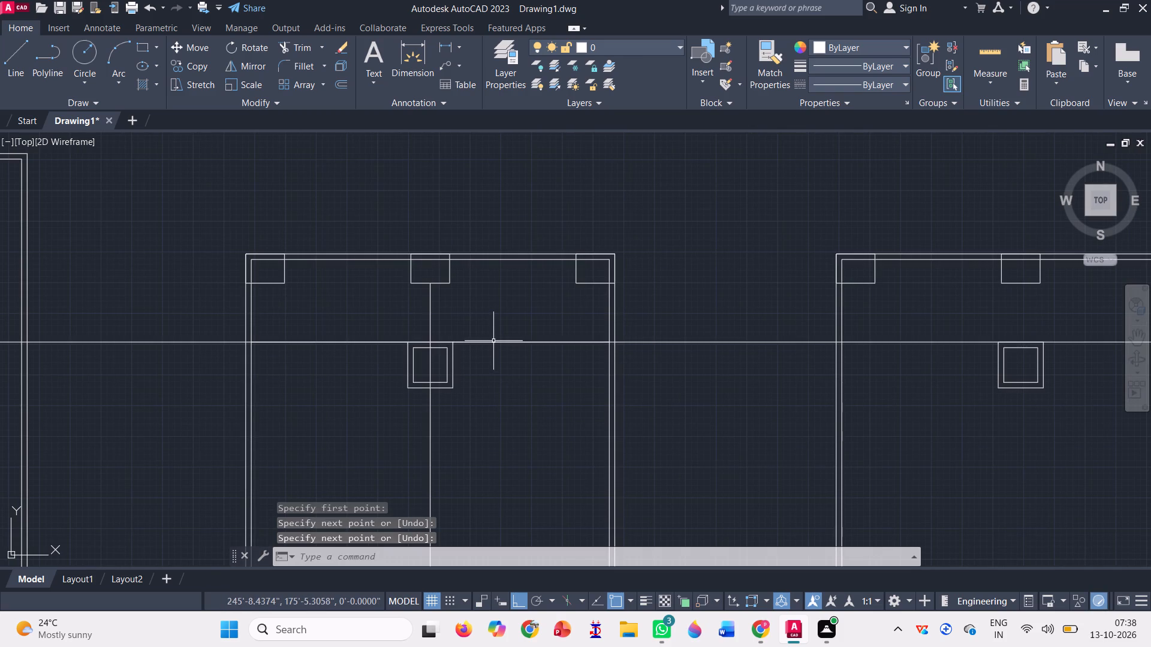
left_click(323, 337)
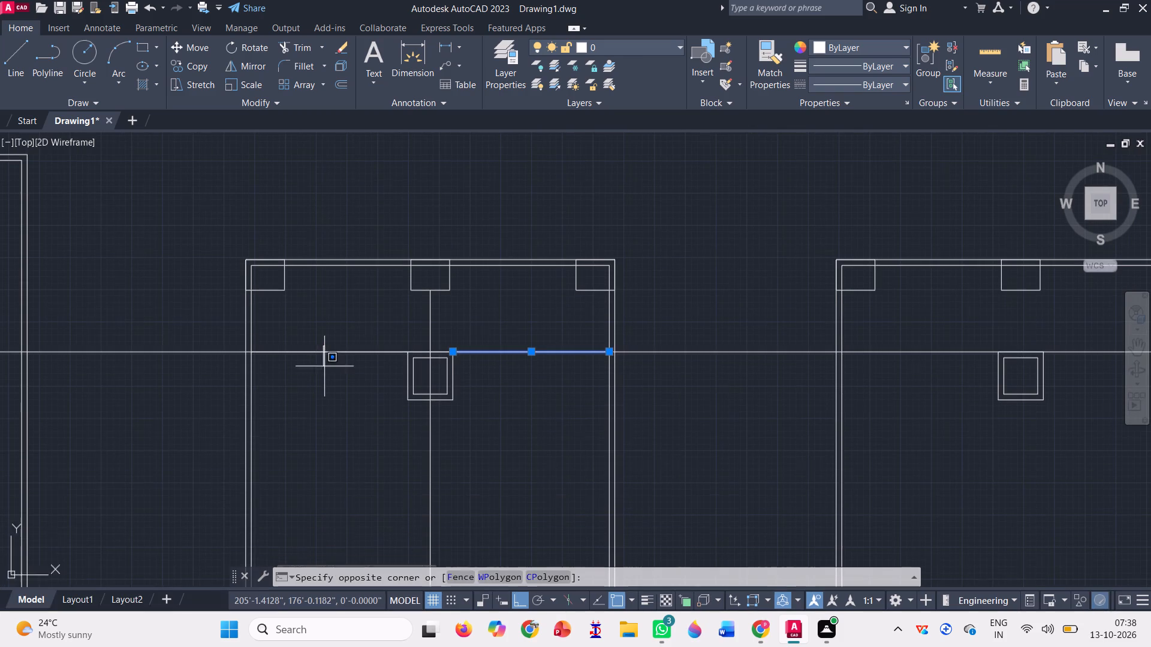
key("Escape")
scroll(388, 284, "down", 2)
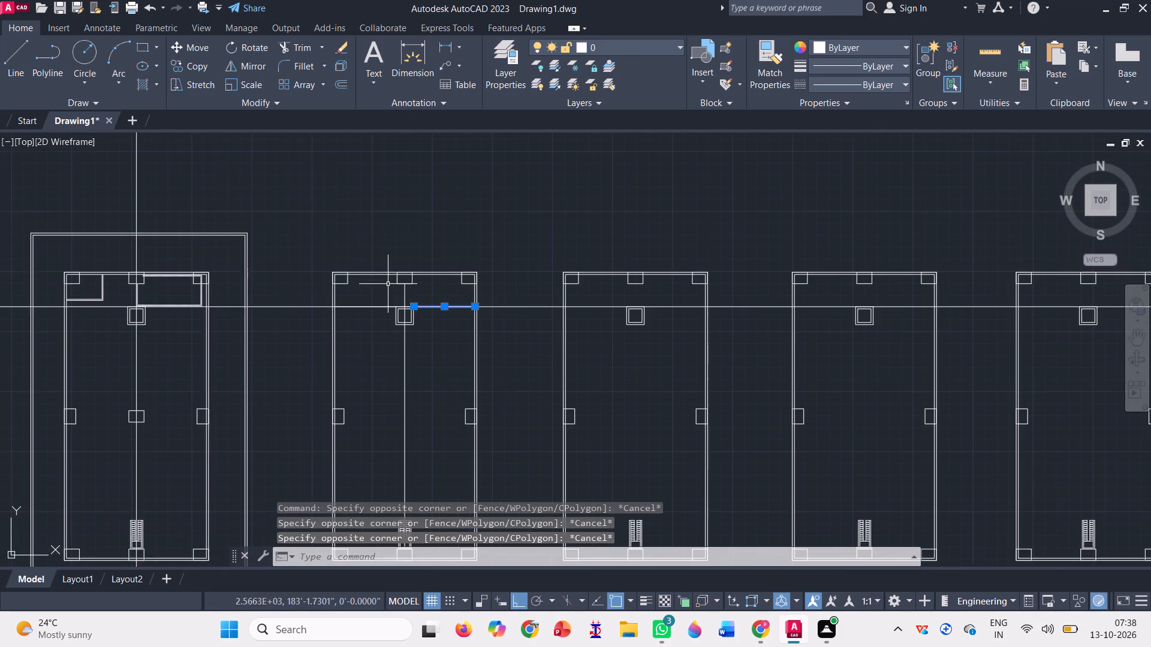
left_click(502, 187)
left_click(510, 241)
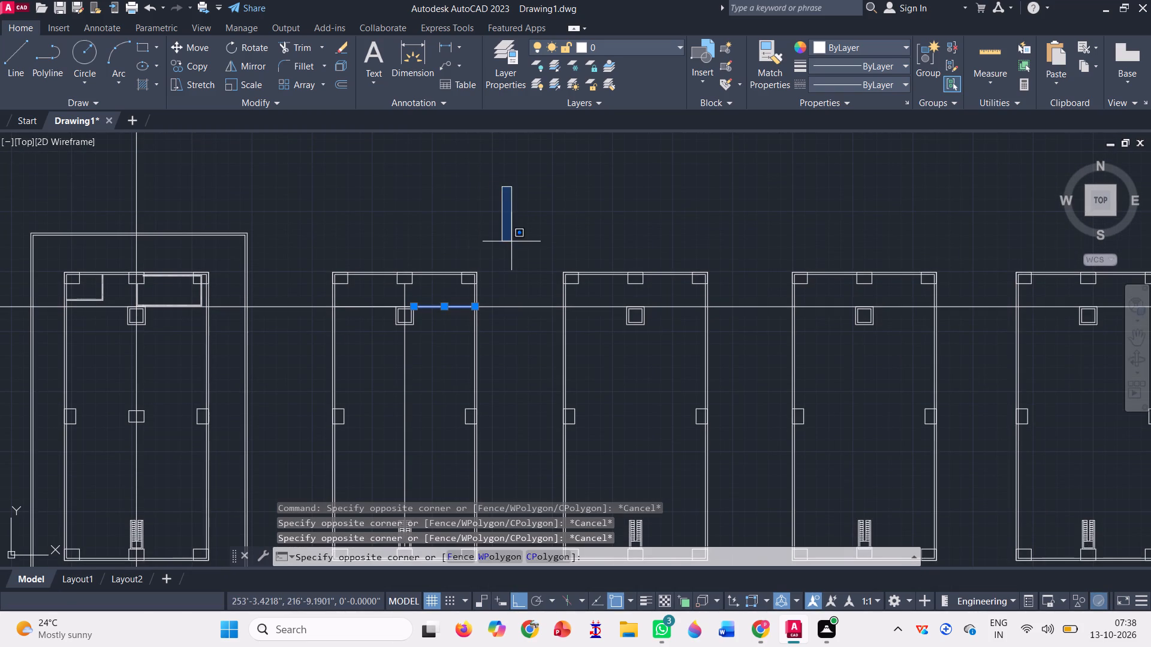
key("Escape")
Delete the horizontal construction line running through the plans along the square enclosure's north edge.
scroll(348, 316, "up", 2)
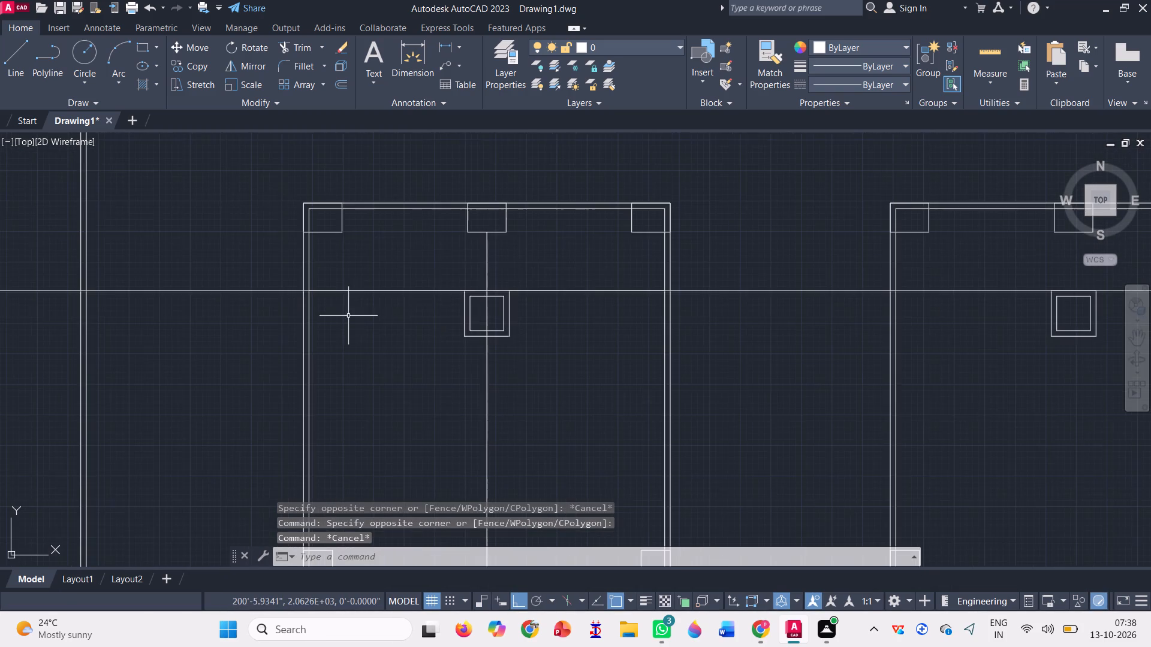
left_click(121, 300)
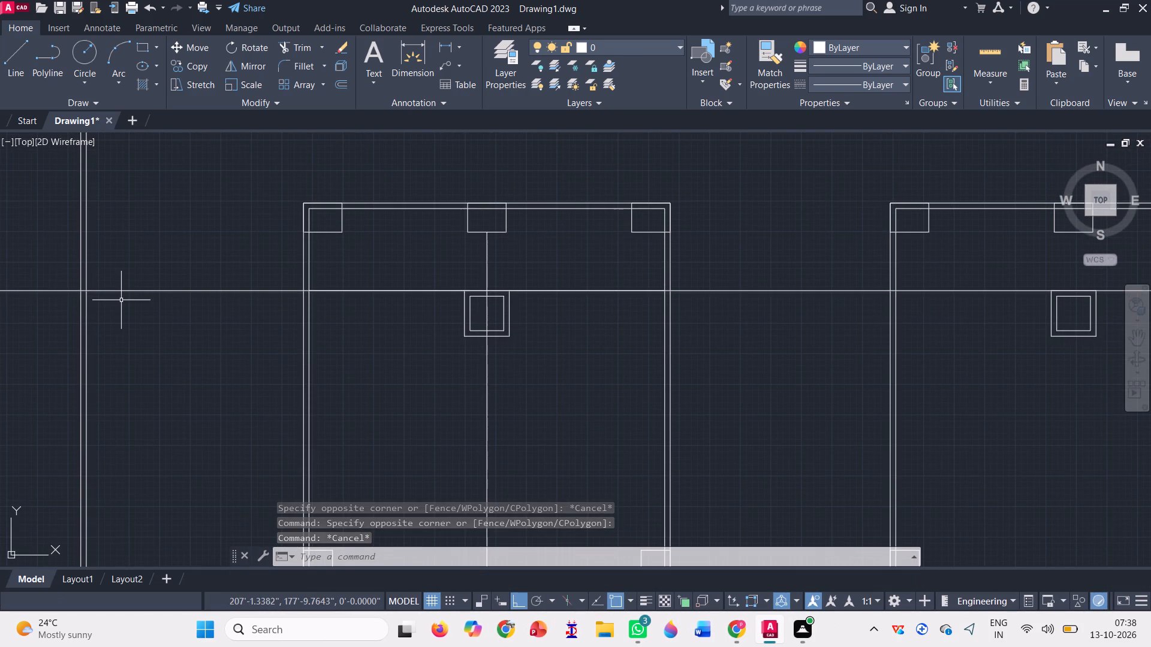
left_click(156, 263)
left_click(202, 316)
left_click(189, 267)
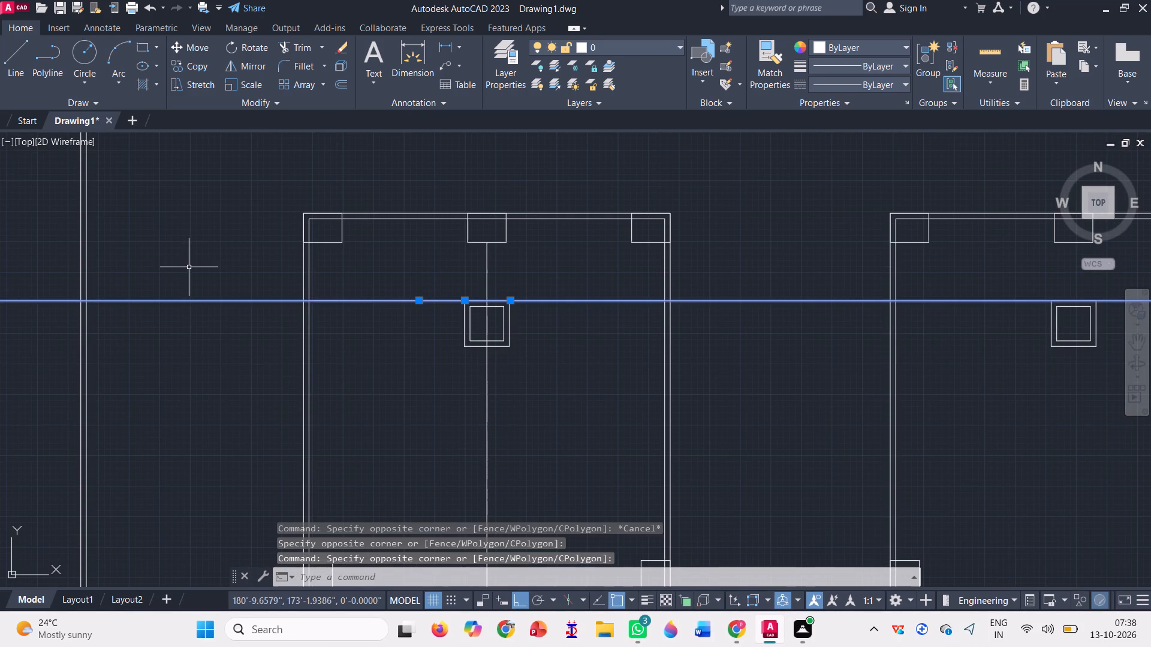
key("Delete")
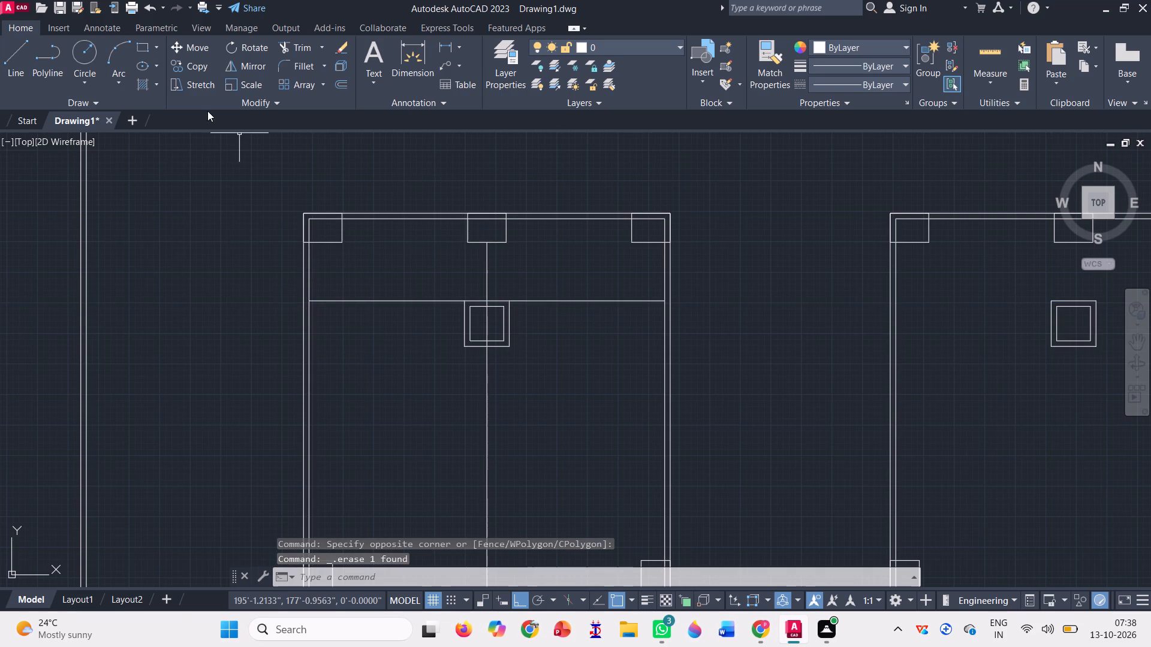
Draw a line 0'4" west from the midpoint of the enclosure's north edge, continuing north to the middle column's south edge.
left_click(16, 52)
scroll(396, 238, "up", 2)
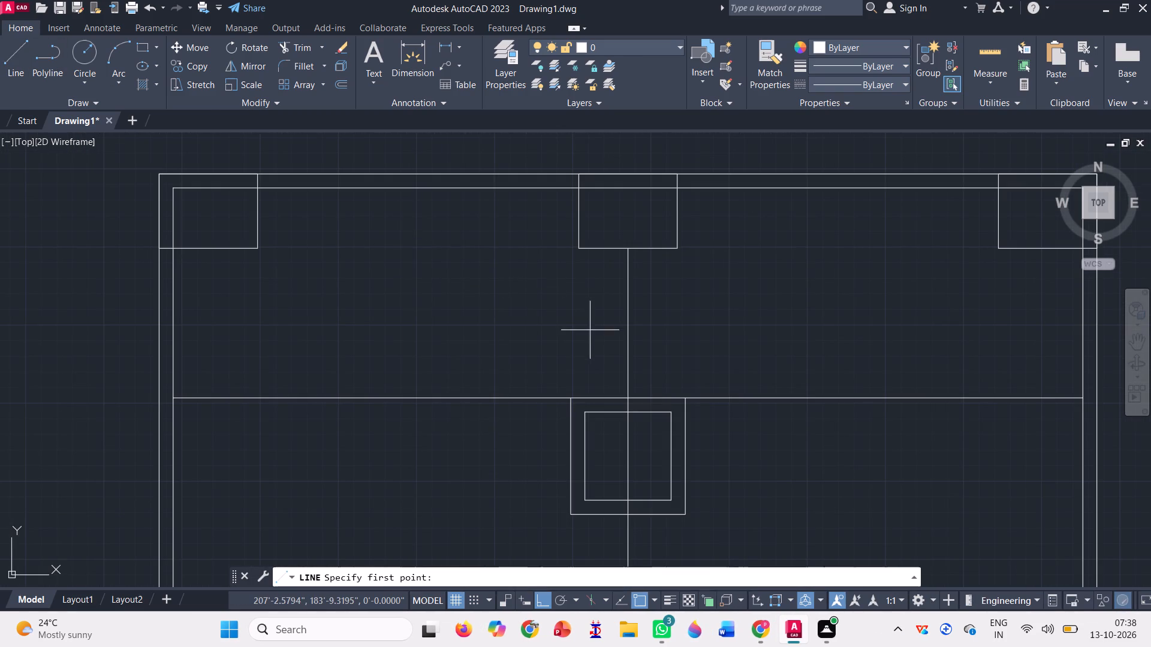
left_click(628, 396)
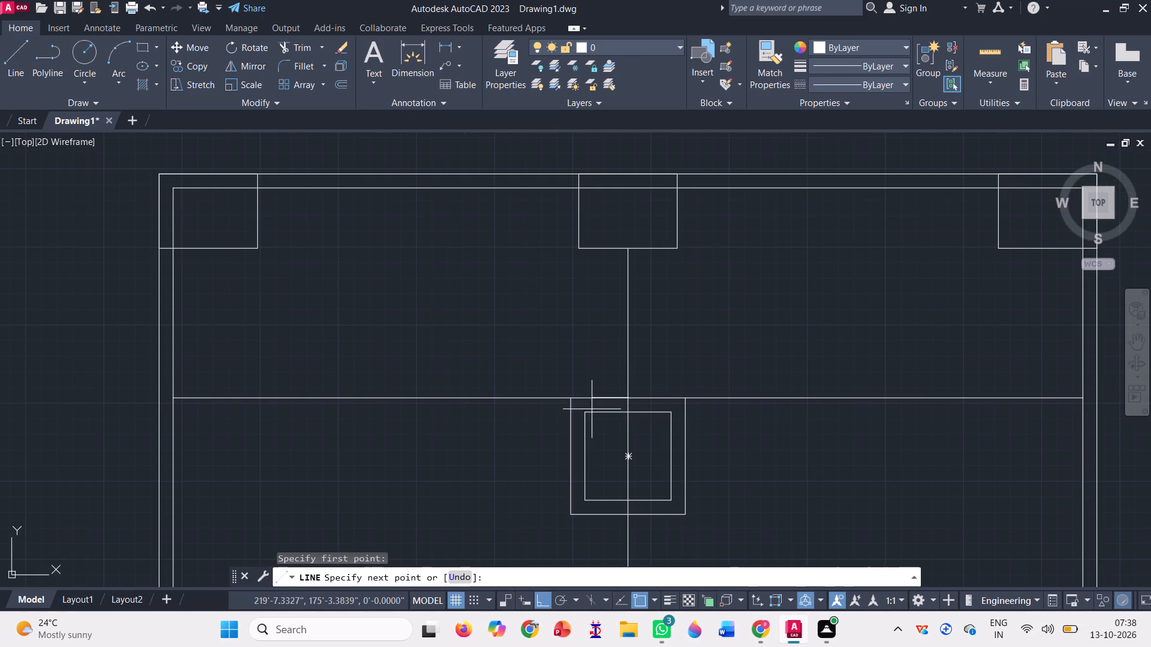
type("0'5")
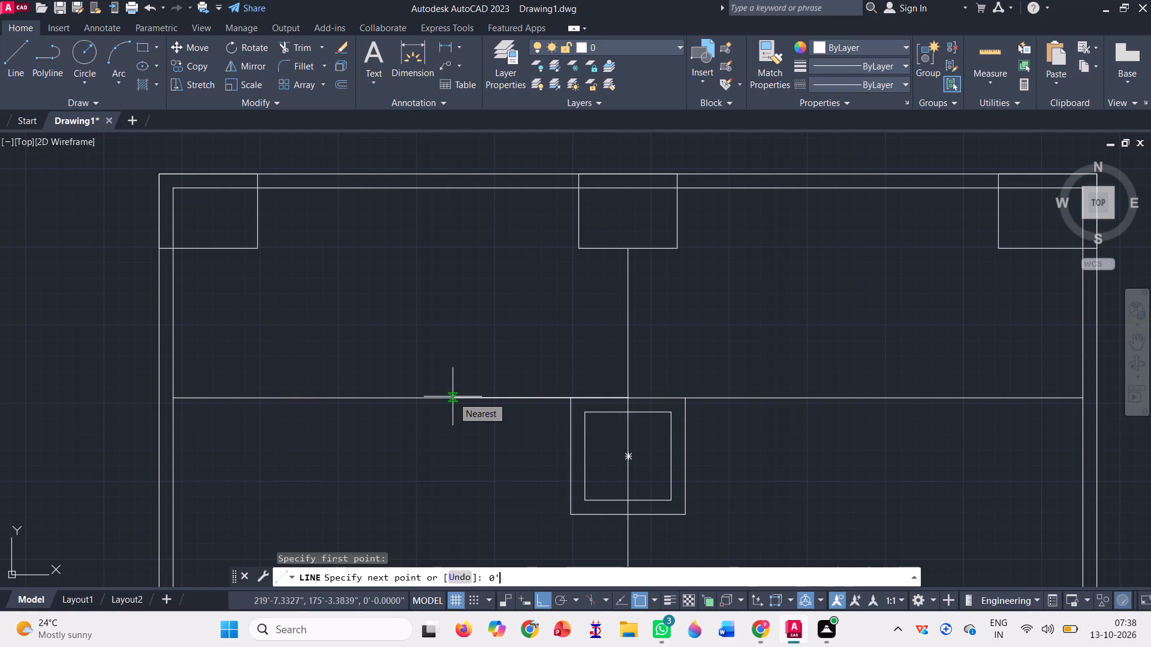
key("BackSpace")
type("4\"")
key("Return")
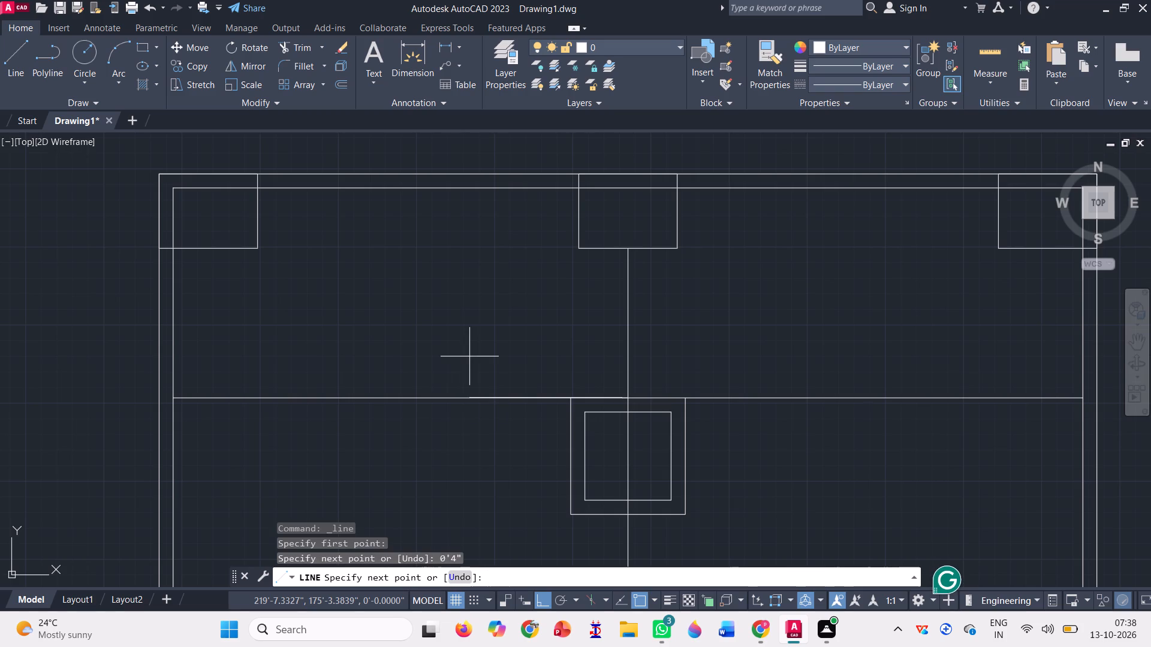
left_click(620, 245)
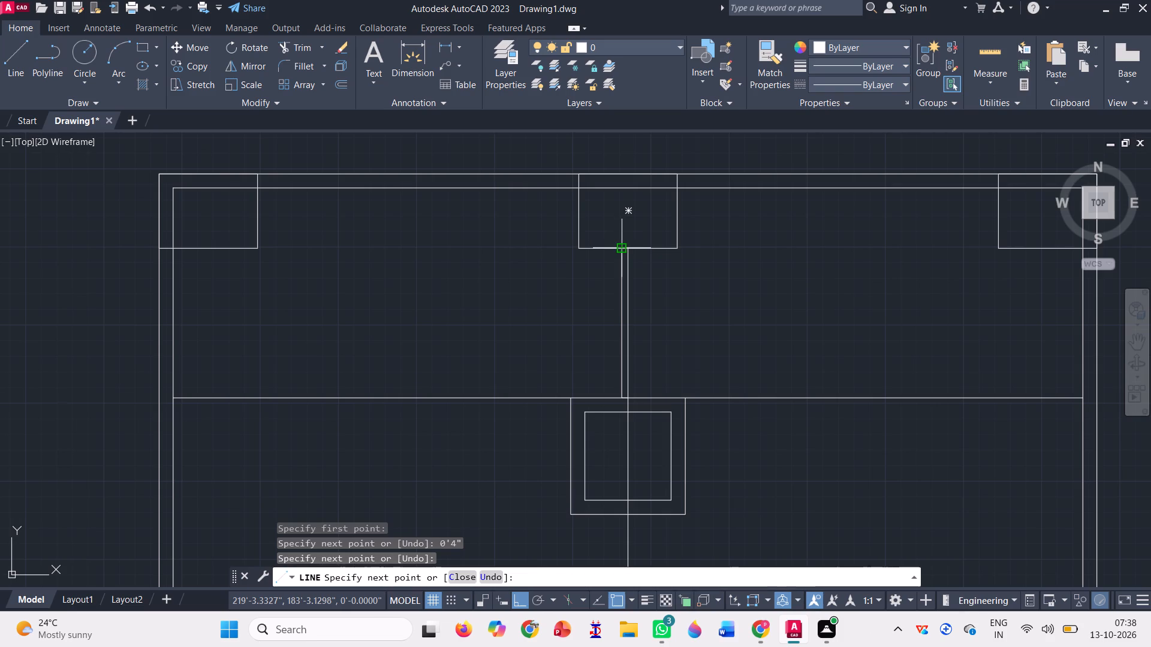
key("space")
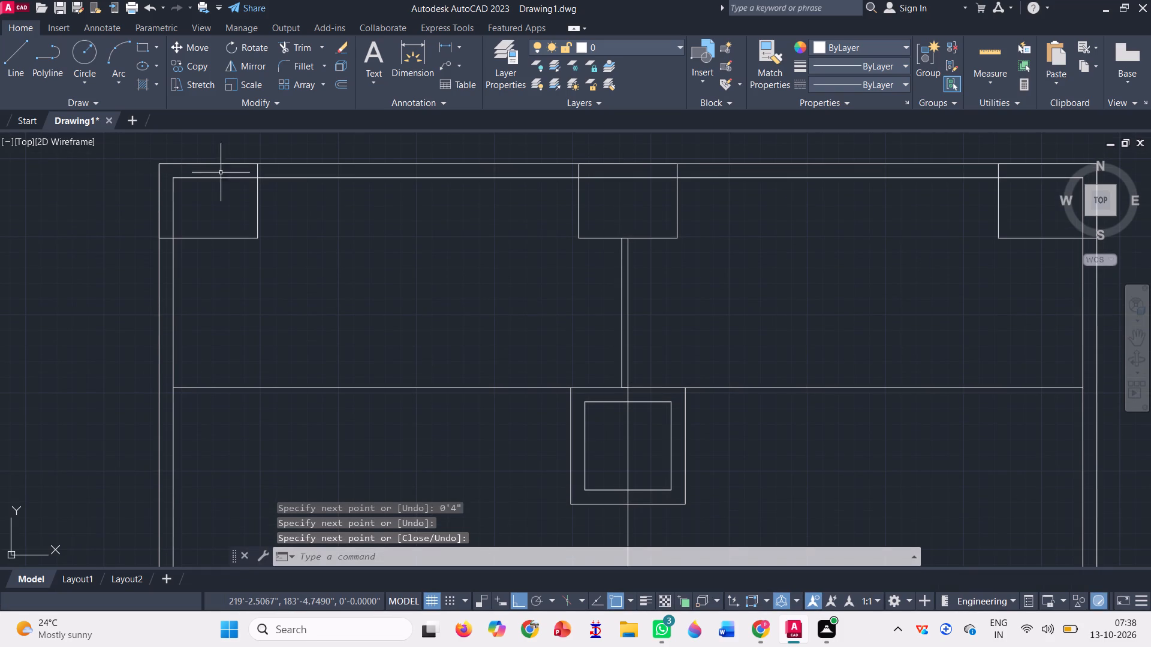
Mirror the short vertical partition line about the second plan's vertical centre line, keeping the original.
left_click(191, 64)
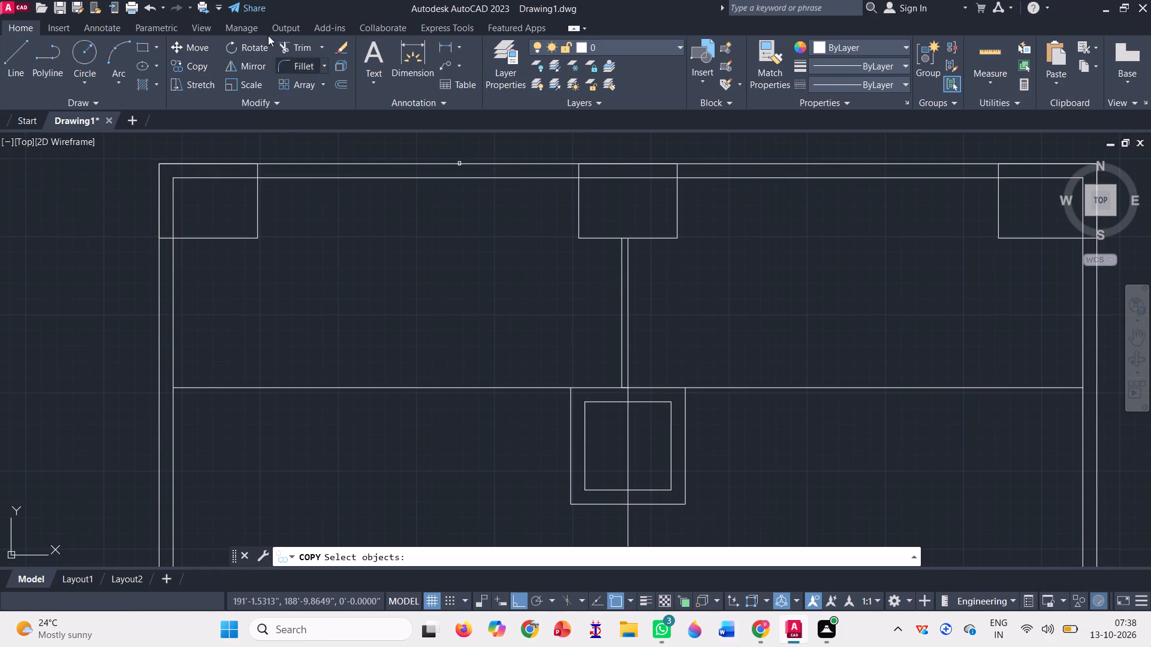
left_click(241, 66)
scroll(616, 310, "up", 2)
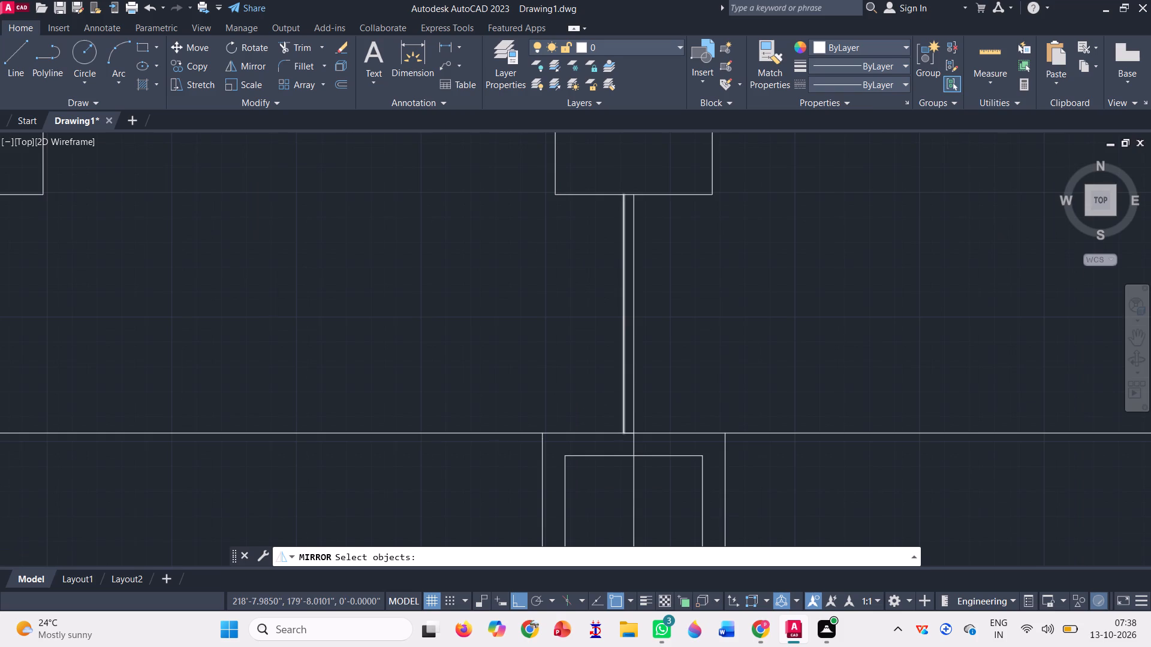
left_click(620, 311)
scroll(508, 301, "down", 3)
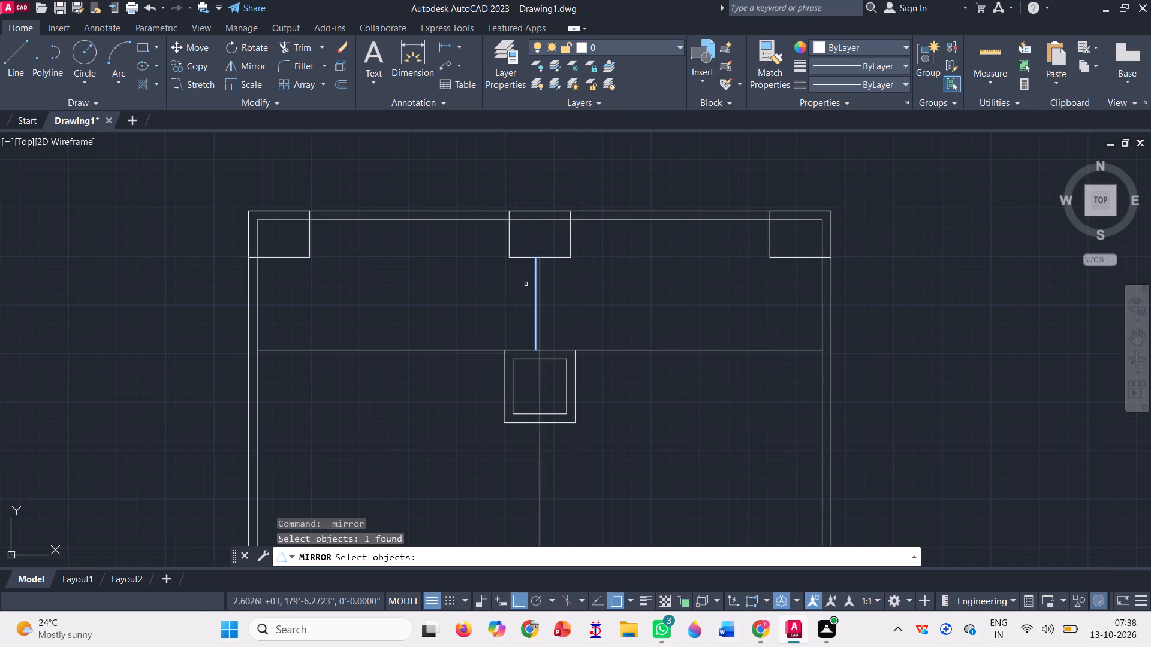
key("Return")
scroll(540, 259, "up", 3)
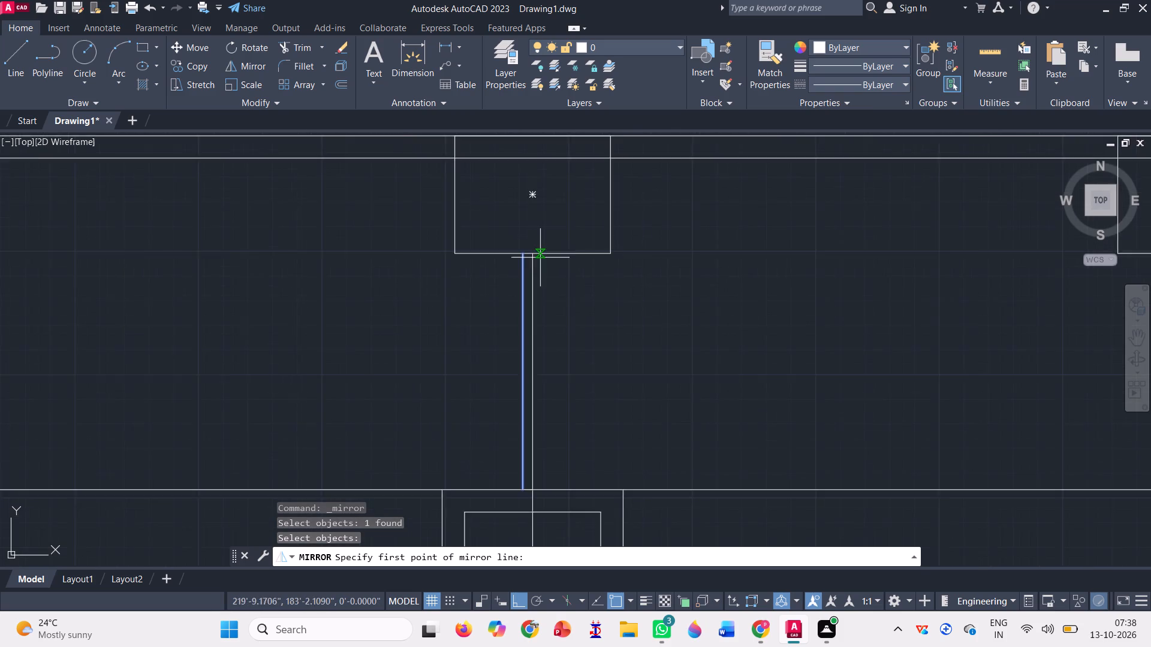
left_click(526, 252)
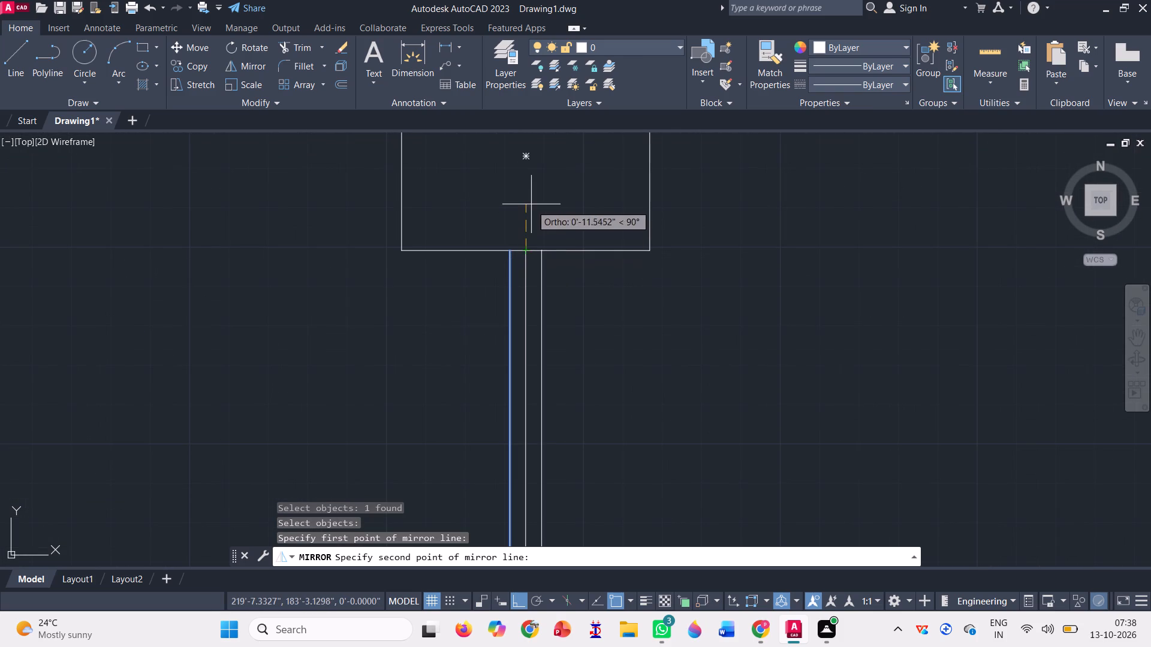
left_click(531, 203)
scroll(531, 203, "down", 2)
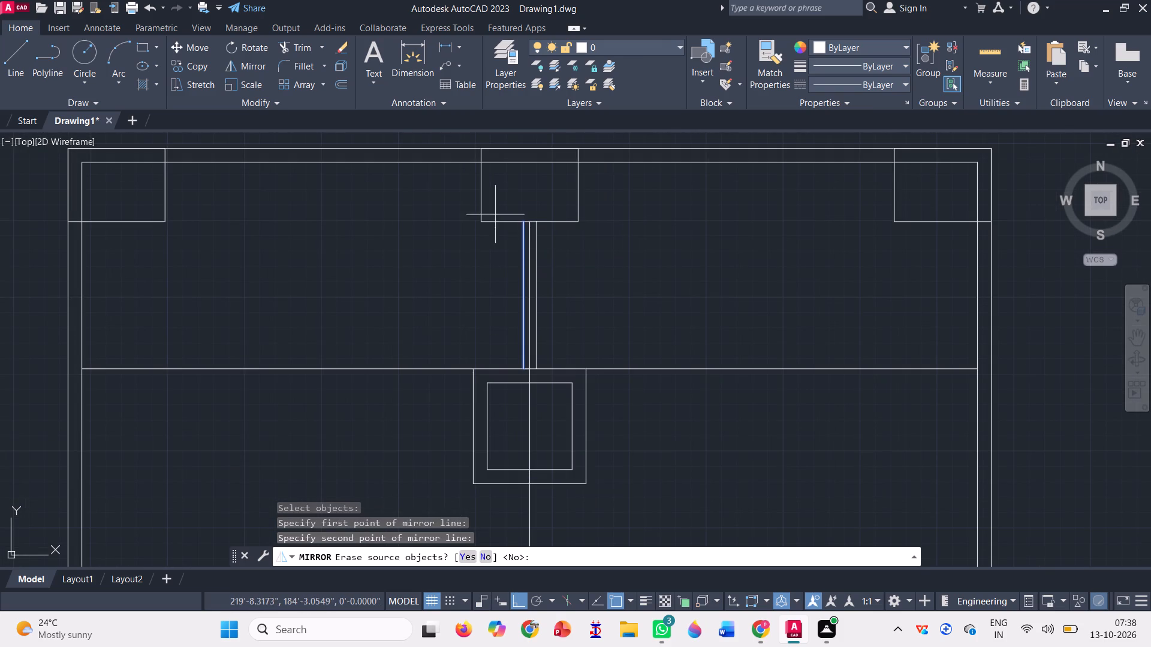
scroll(498, 186, "down", 2)
key("space")
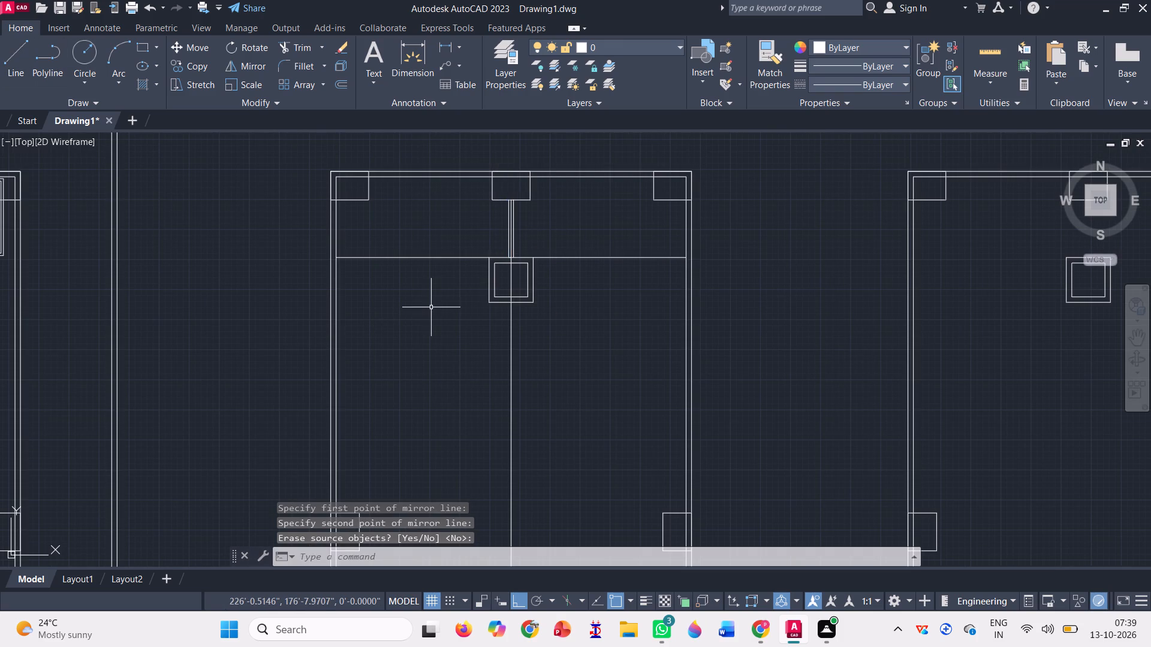
Draw a vertical construction line through the square enclosure's outer southwest corner in the second plan.
key("x")
key("l")
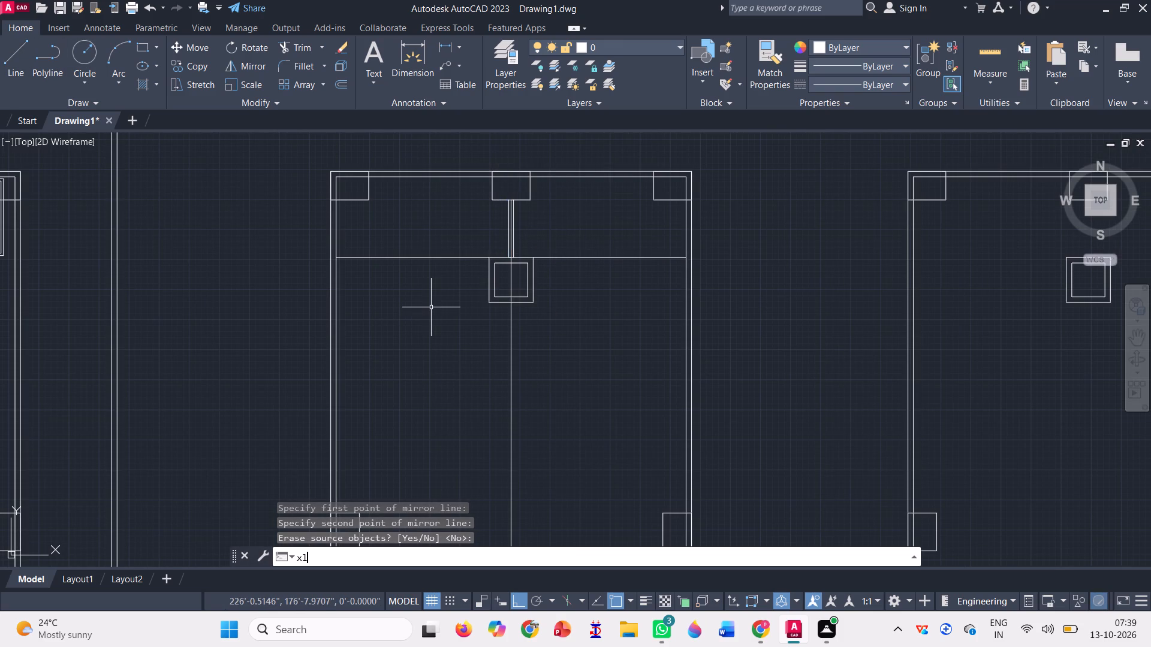
key("Return")
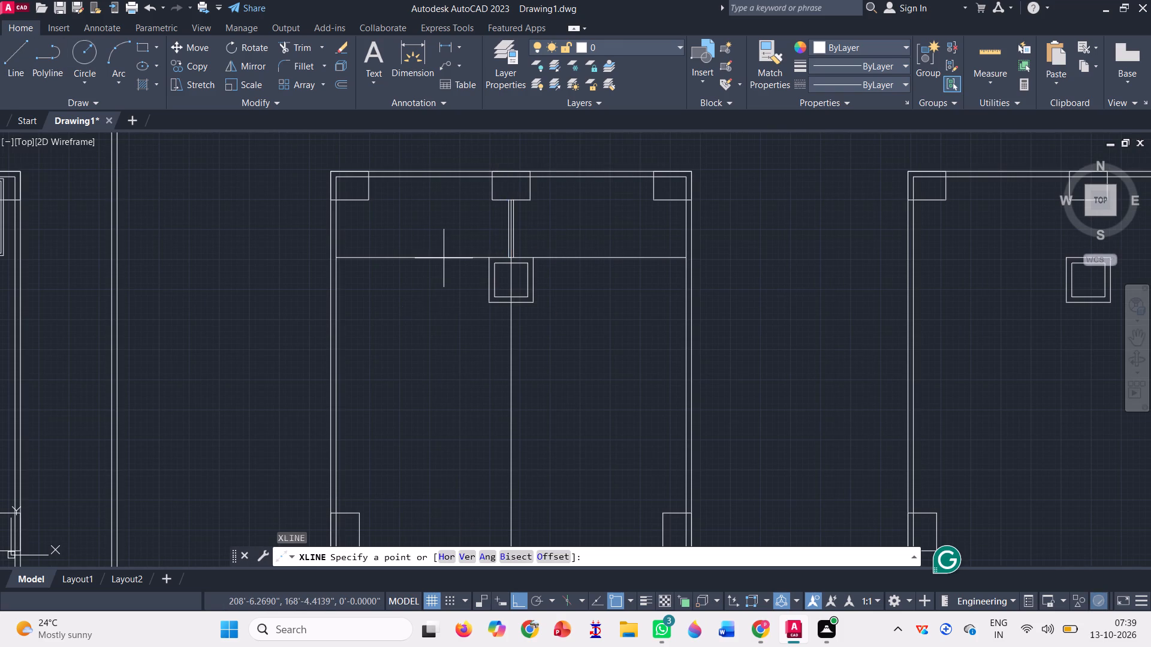
scroll(444, 258, "down", 1)
left_click(472, 282)
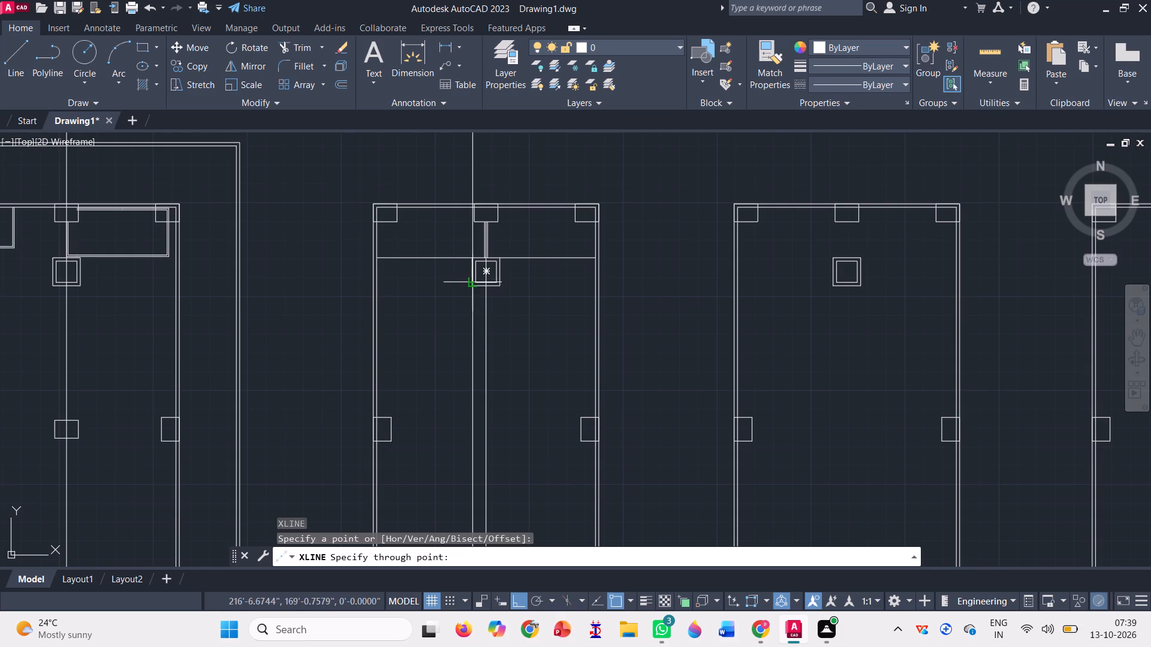
left_click(472, 147)
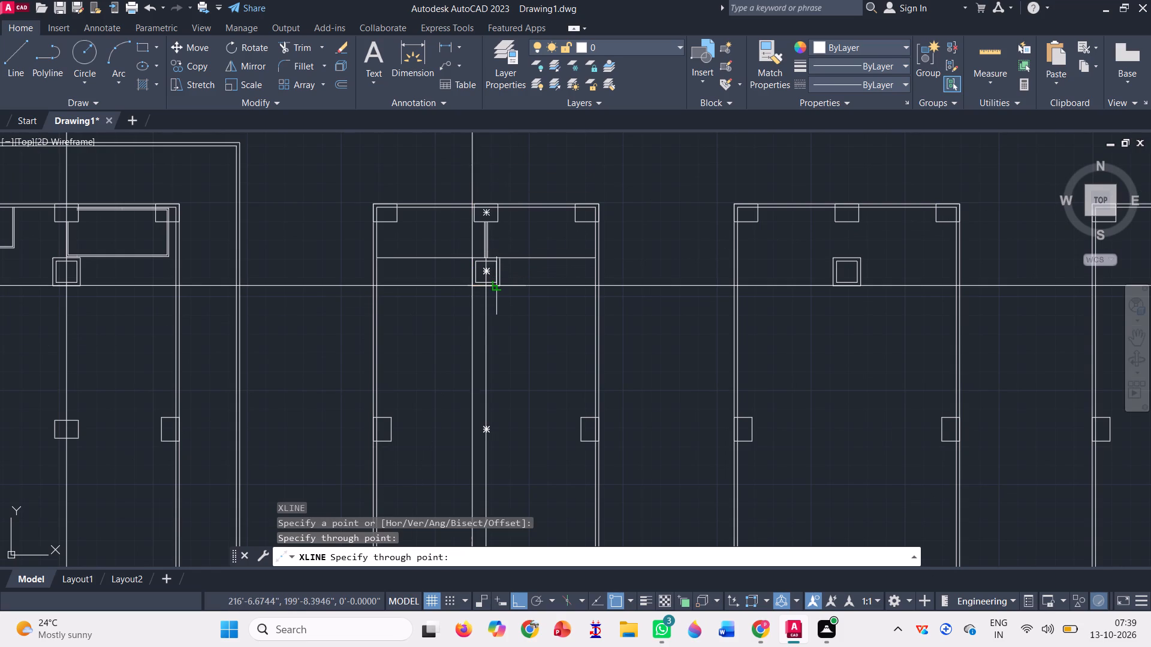
key("space")
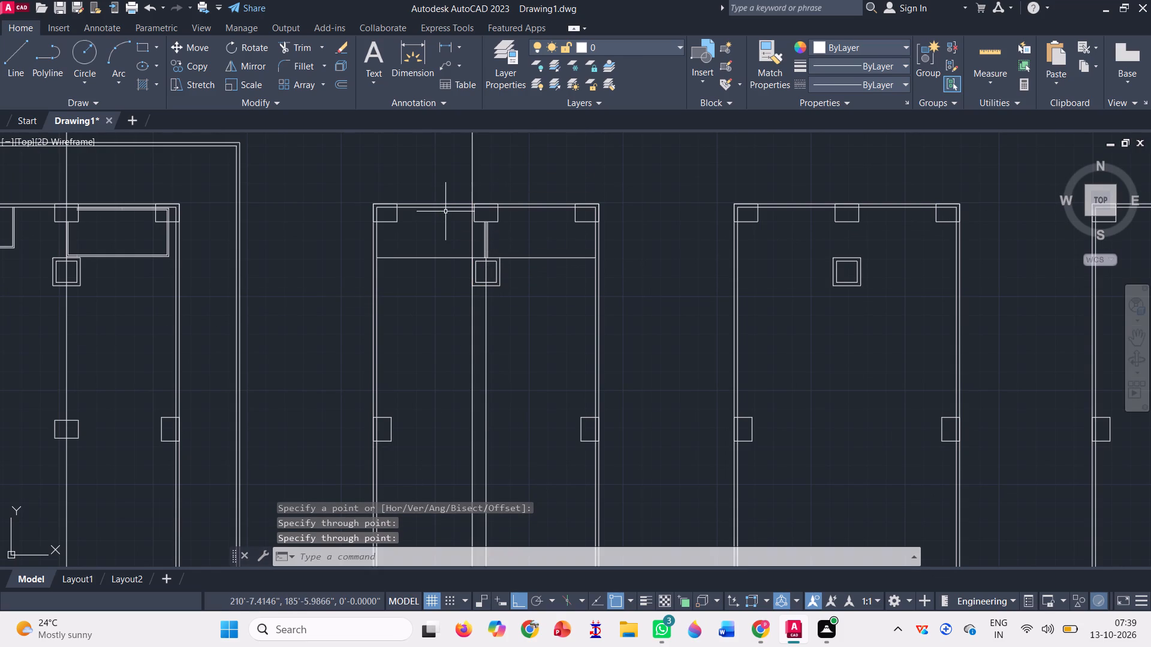
Draw a vertical construction line through the square enclosure's outer southeast corner in the second plan.
type("xl")
key("Return")
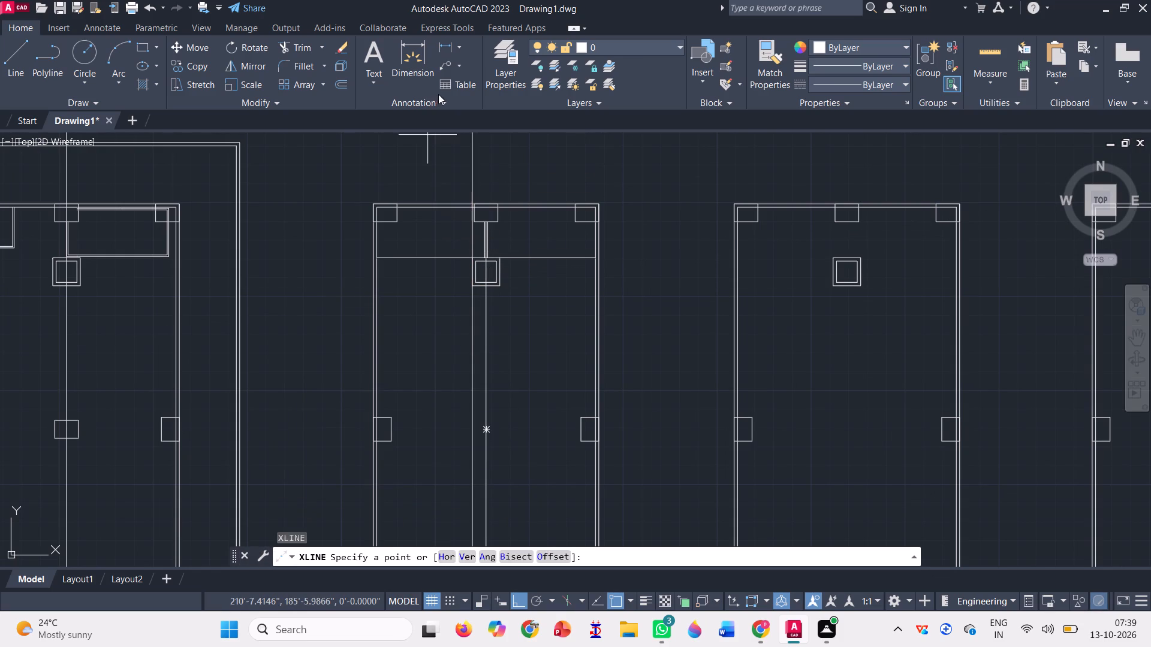
scroll(468, 207, "up", 2)
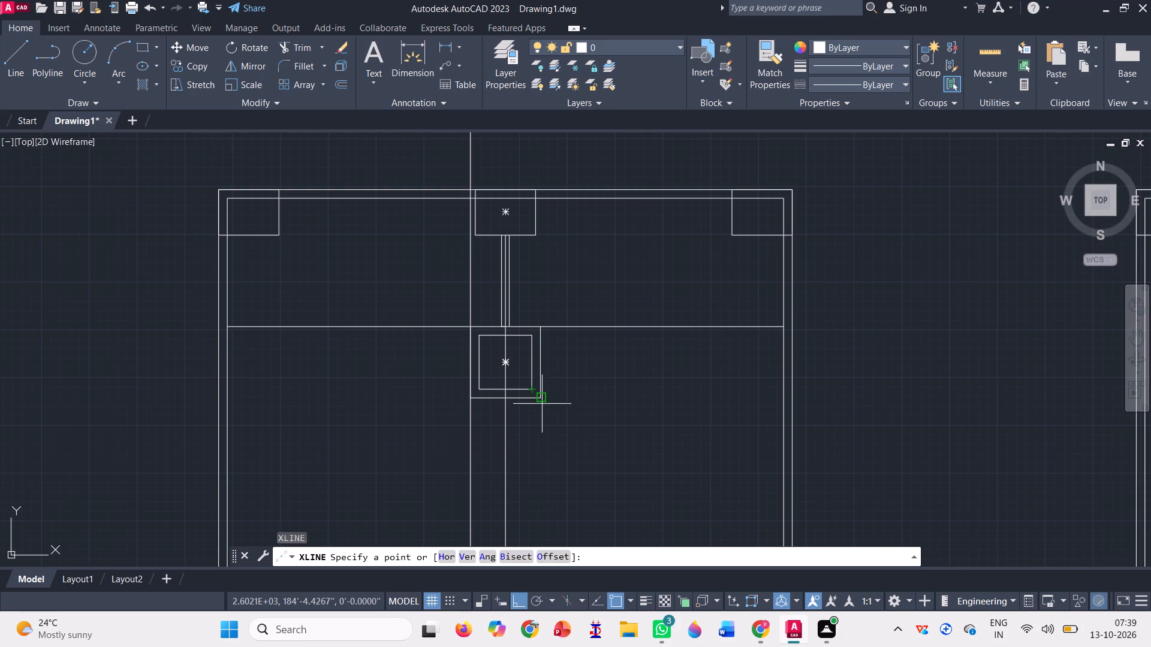
left_click(542, 398)
left_click(530, 141)
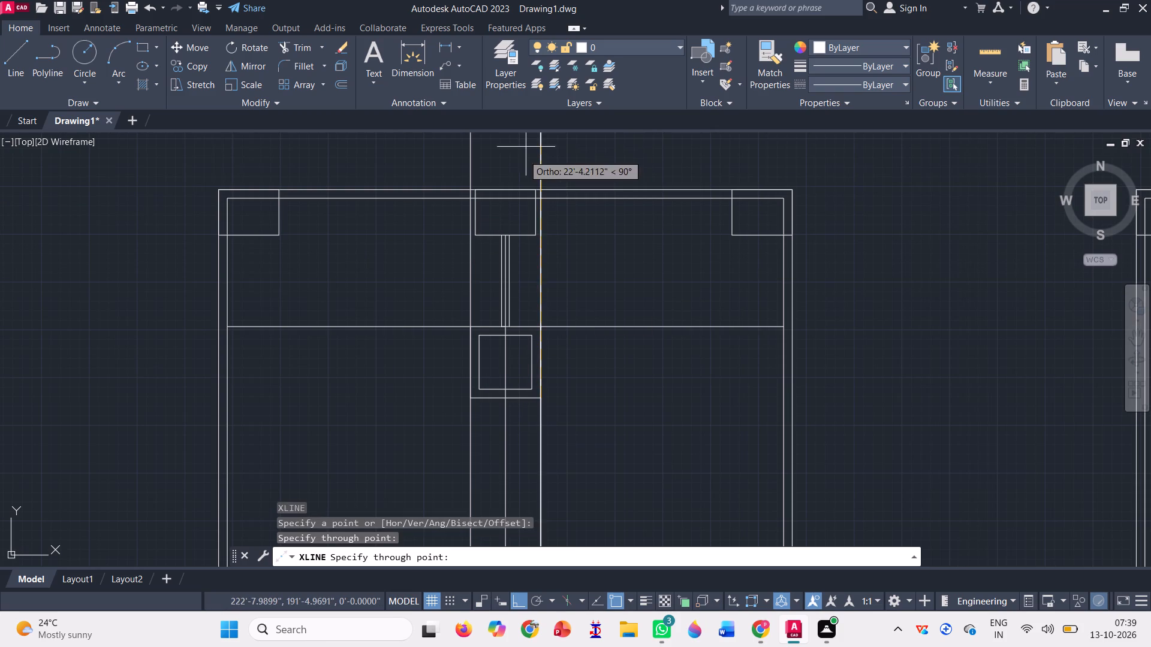
scroll(522, 167, "down", 4)
key("space")
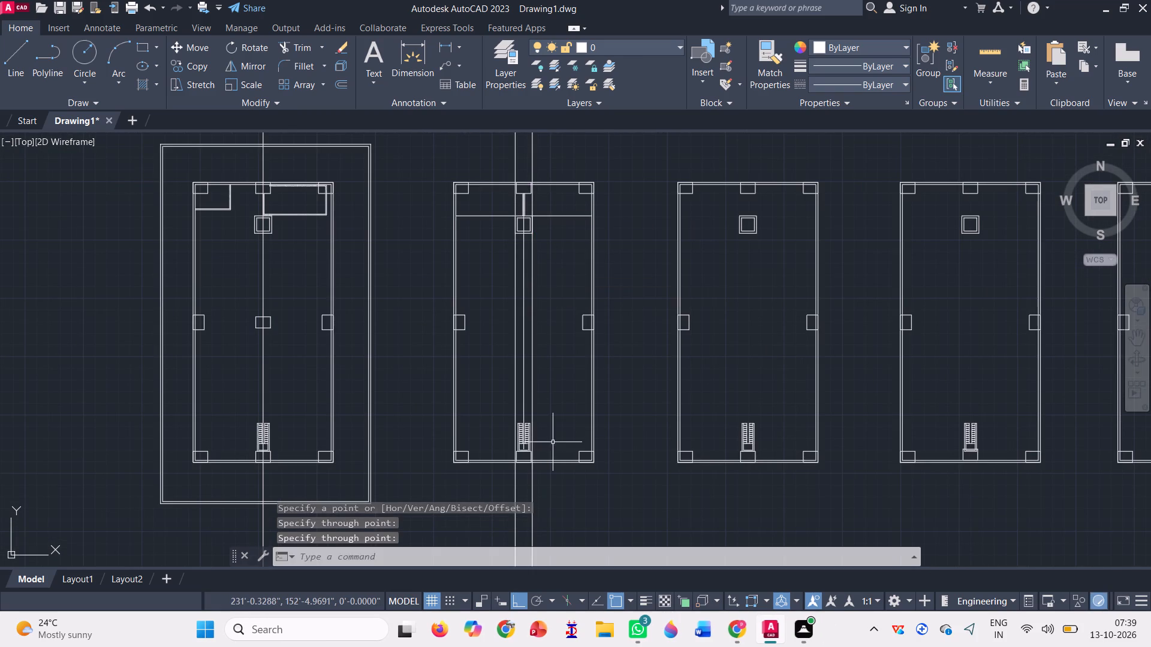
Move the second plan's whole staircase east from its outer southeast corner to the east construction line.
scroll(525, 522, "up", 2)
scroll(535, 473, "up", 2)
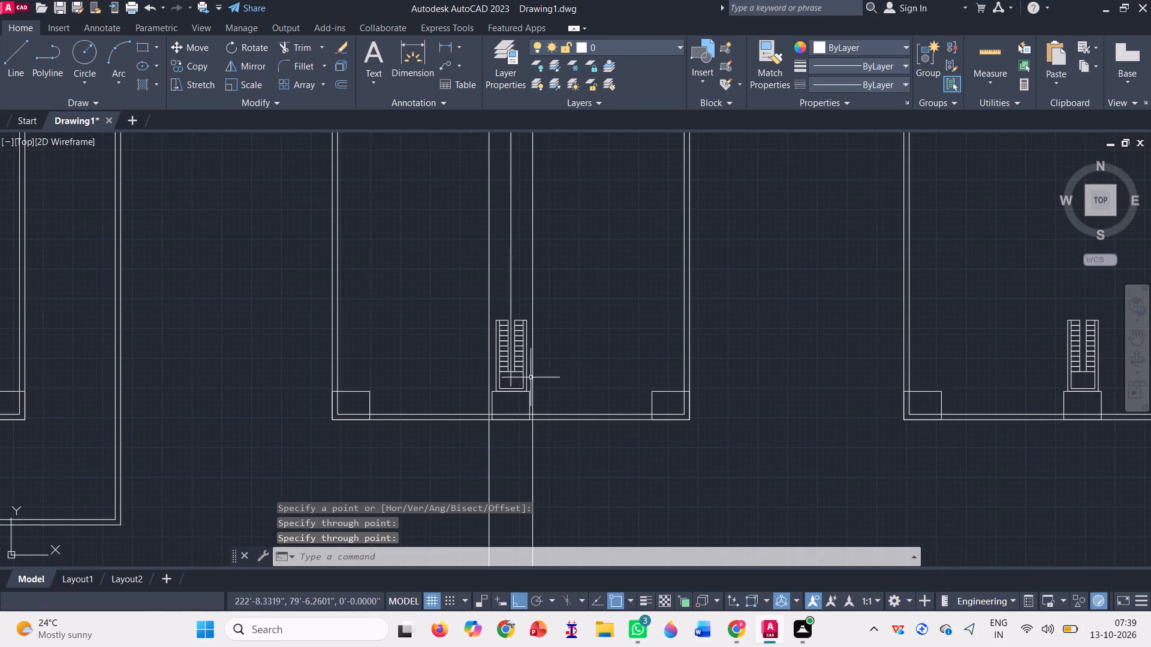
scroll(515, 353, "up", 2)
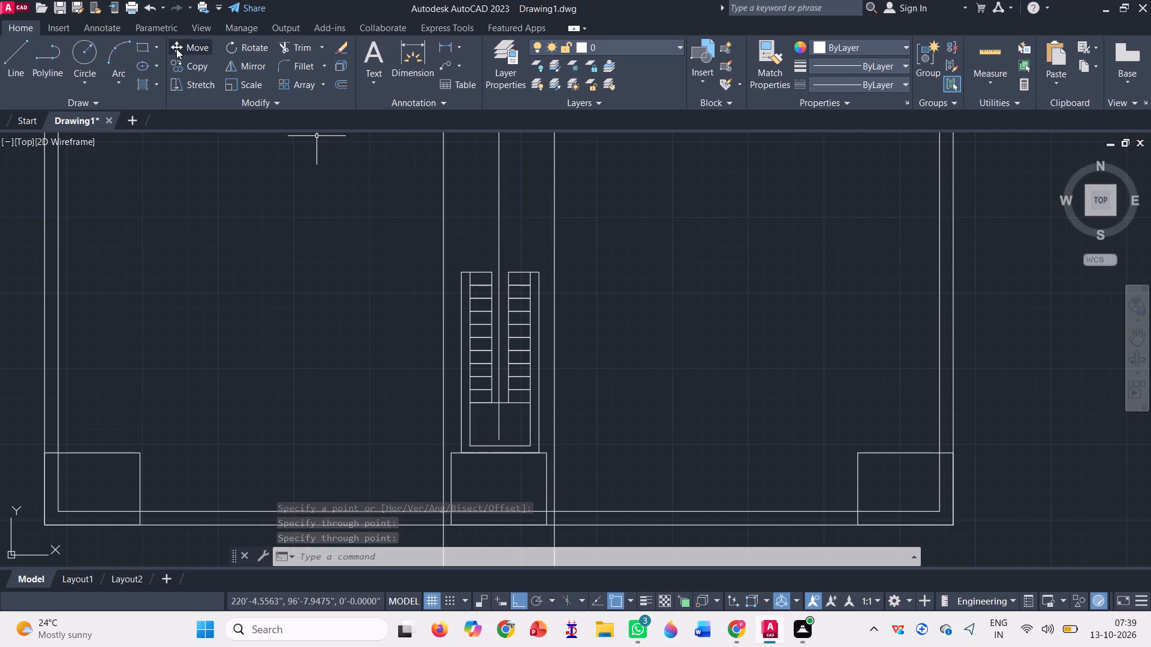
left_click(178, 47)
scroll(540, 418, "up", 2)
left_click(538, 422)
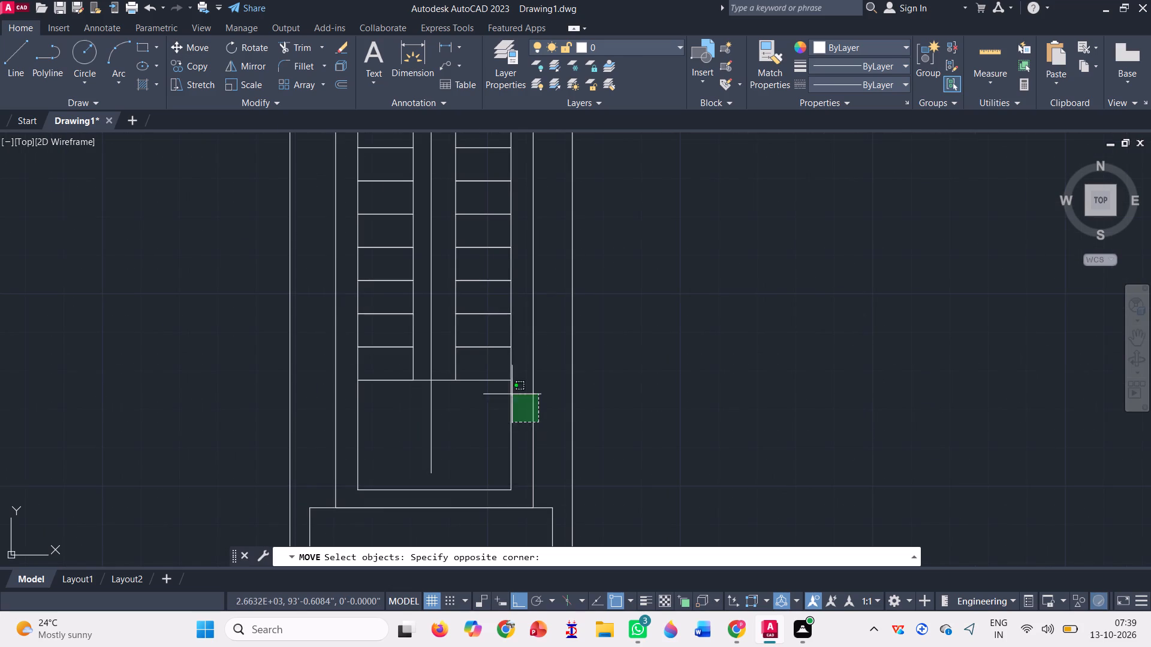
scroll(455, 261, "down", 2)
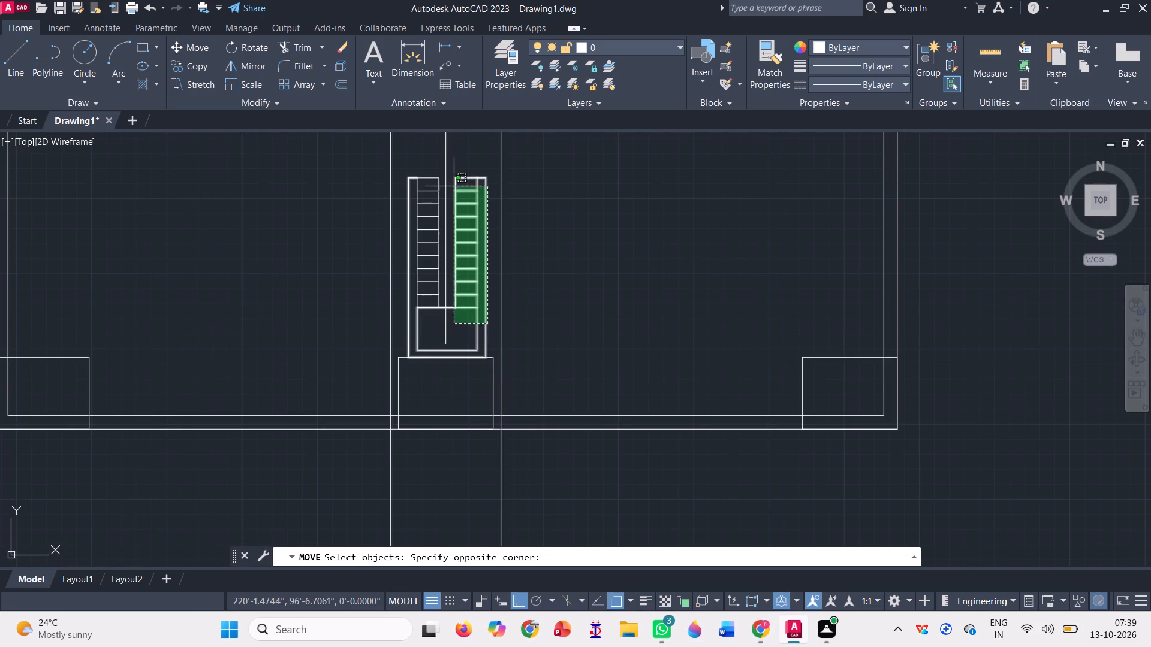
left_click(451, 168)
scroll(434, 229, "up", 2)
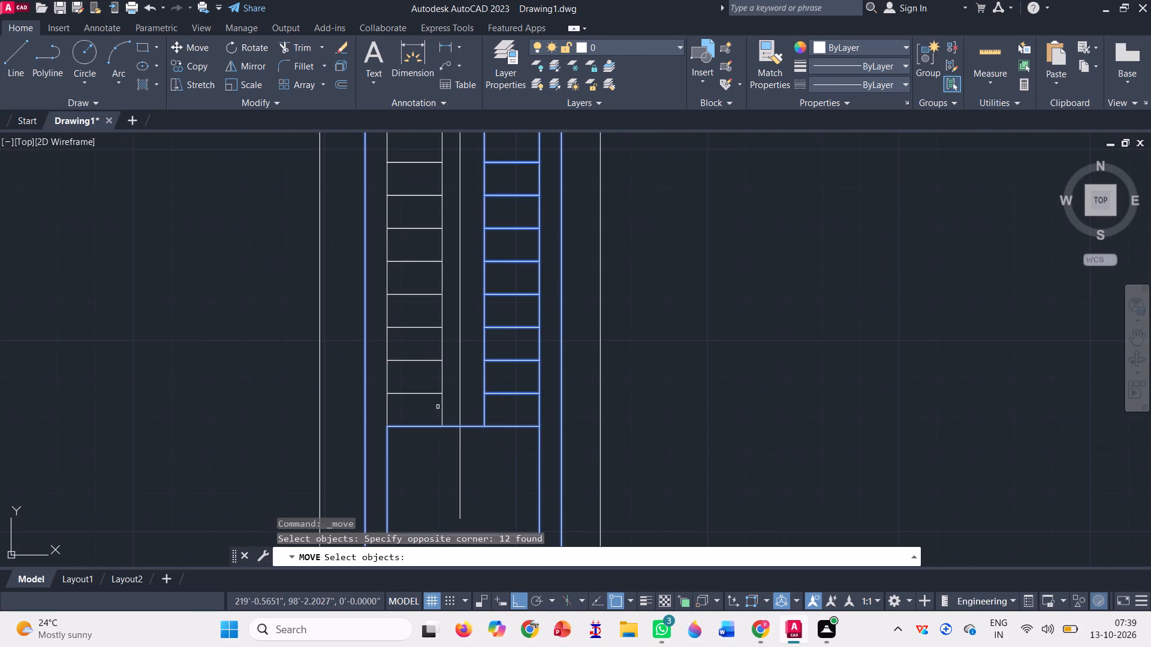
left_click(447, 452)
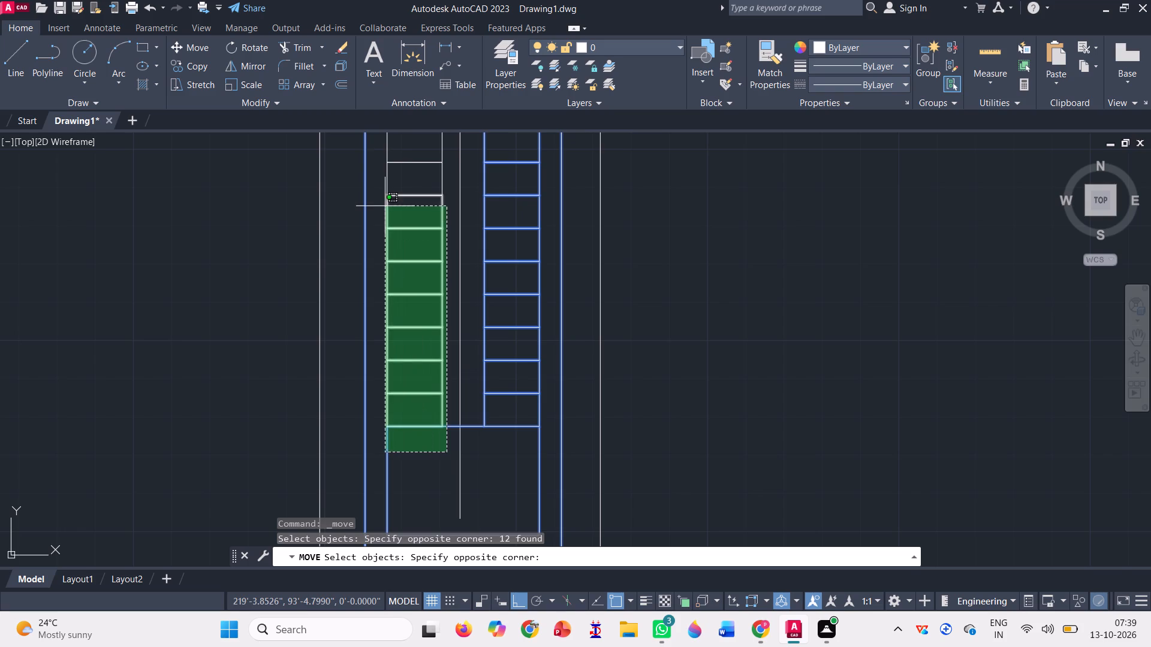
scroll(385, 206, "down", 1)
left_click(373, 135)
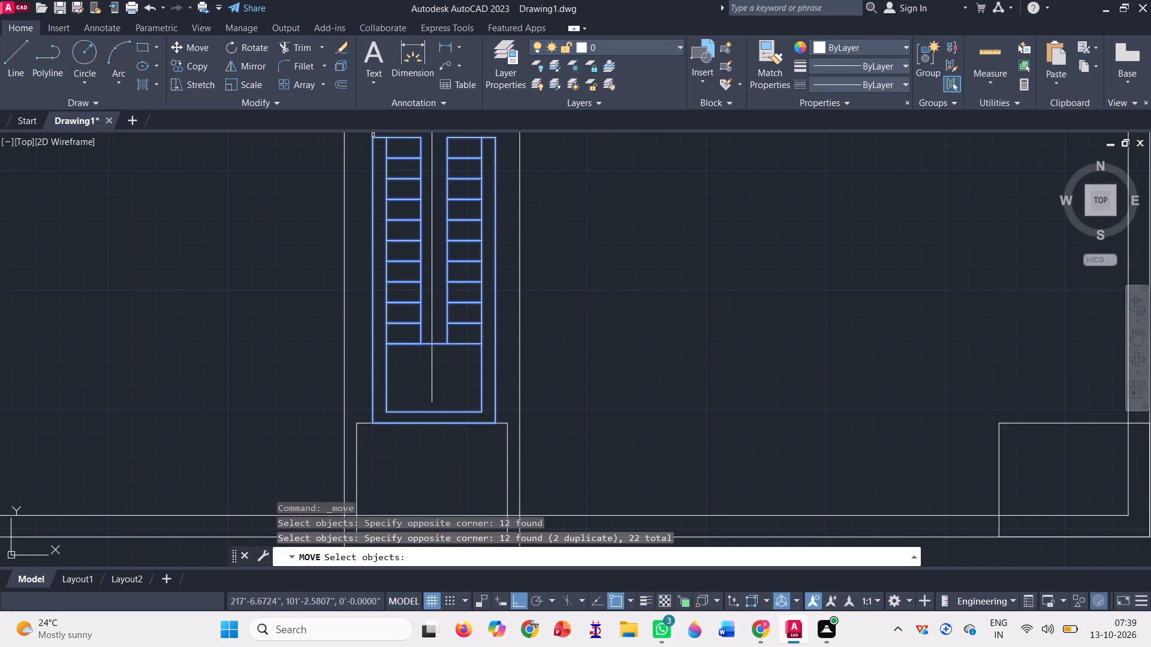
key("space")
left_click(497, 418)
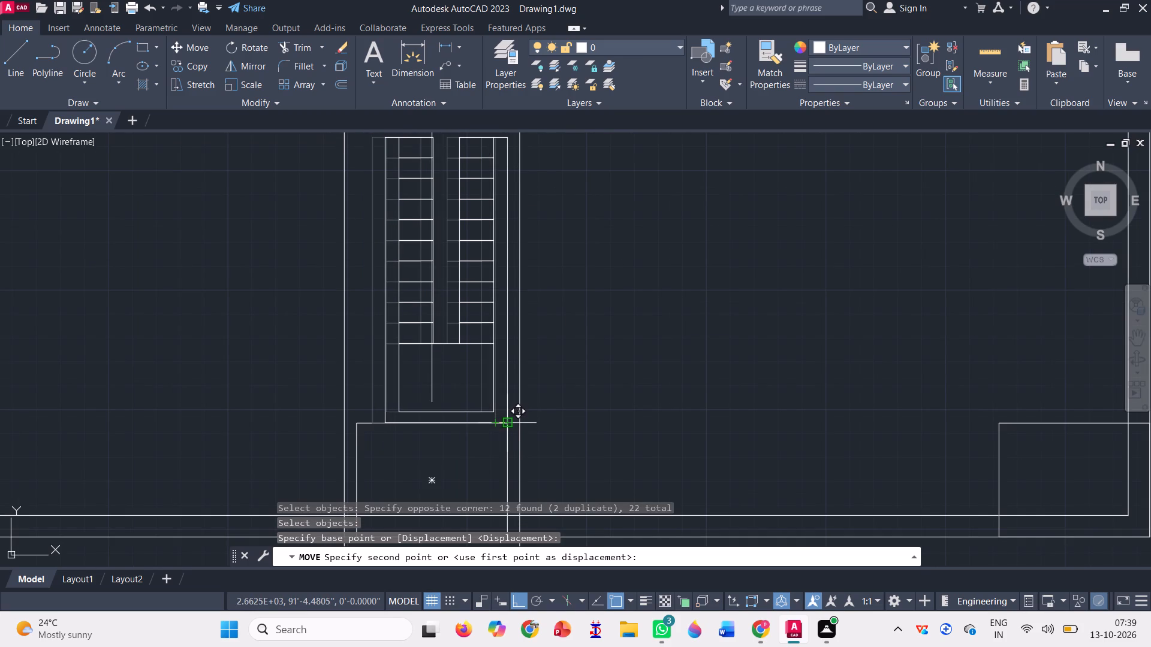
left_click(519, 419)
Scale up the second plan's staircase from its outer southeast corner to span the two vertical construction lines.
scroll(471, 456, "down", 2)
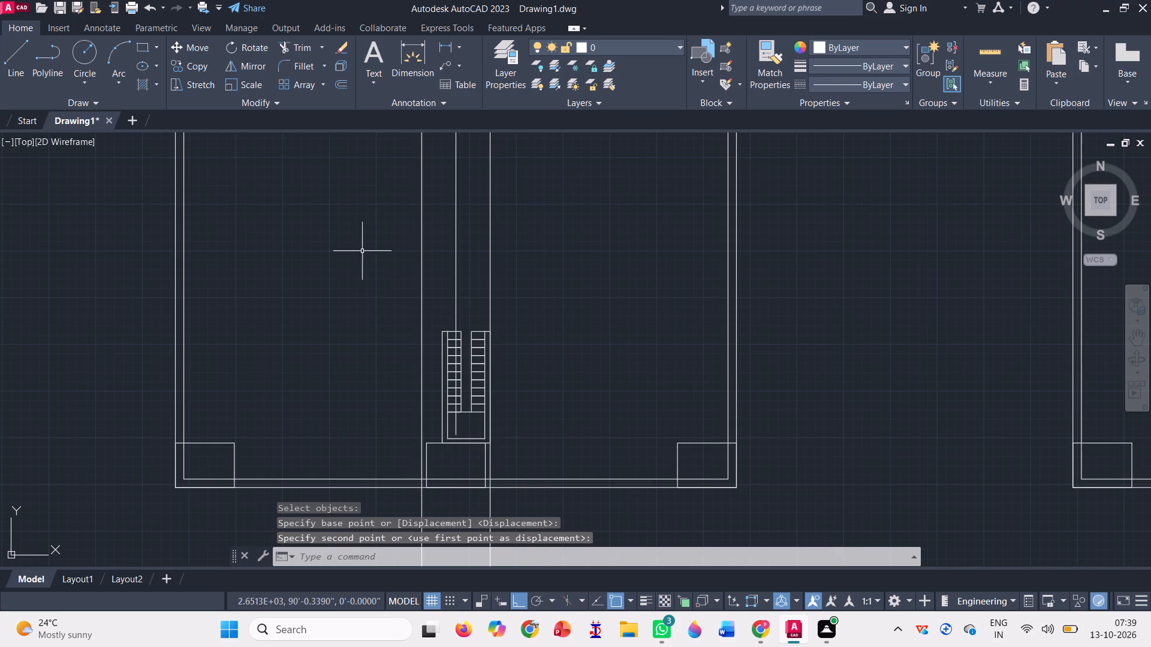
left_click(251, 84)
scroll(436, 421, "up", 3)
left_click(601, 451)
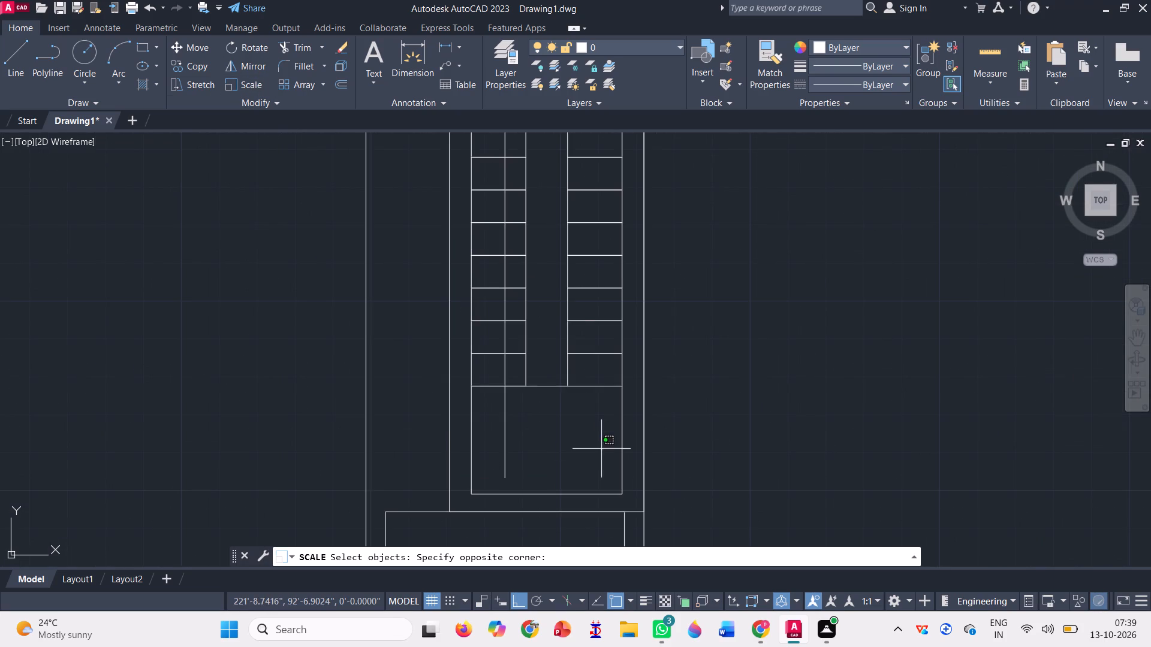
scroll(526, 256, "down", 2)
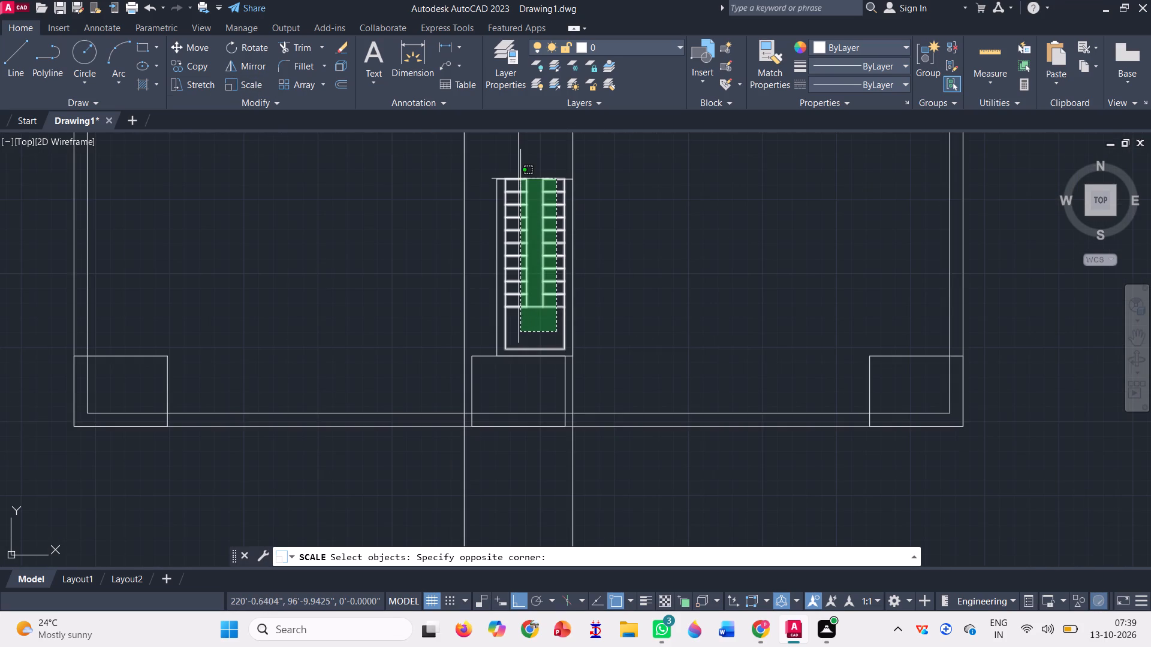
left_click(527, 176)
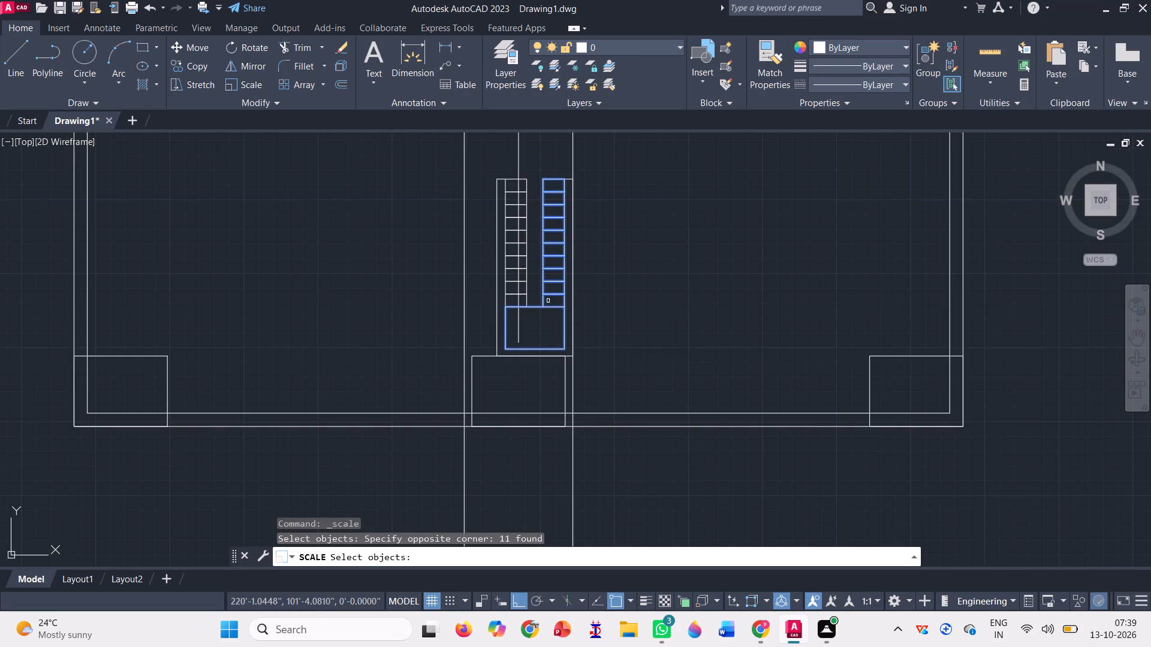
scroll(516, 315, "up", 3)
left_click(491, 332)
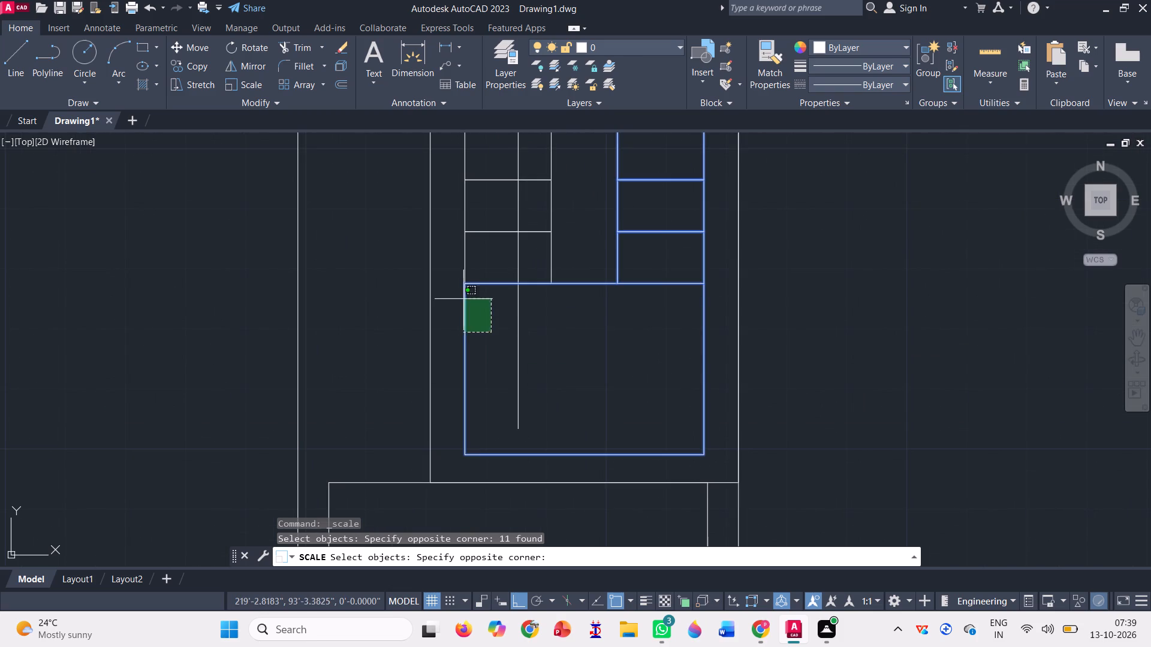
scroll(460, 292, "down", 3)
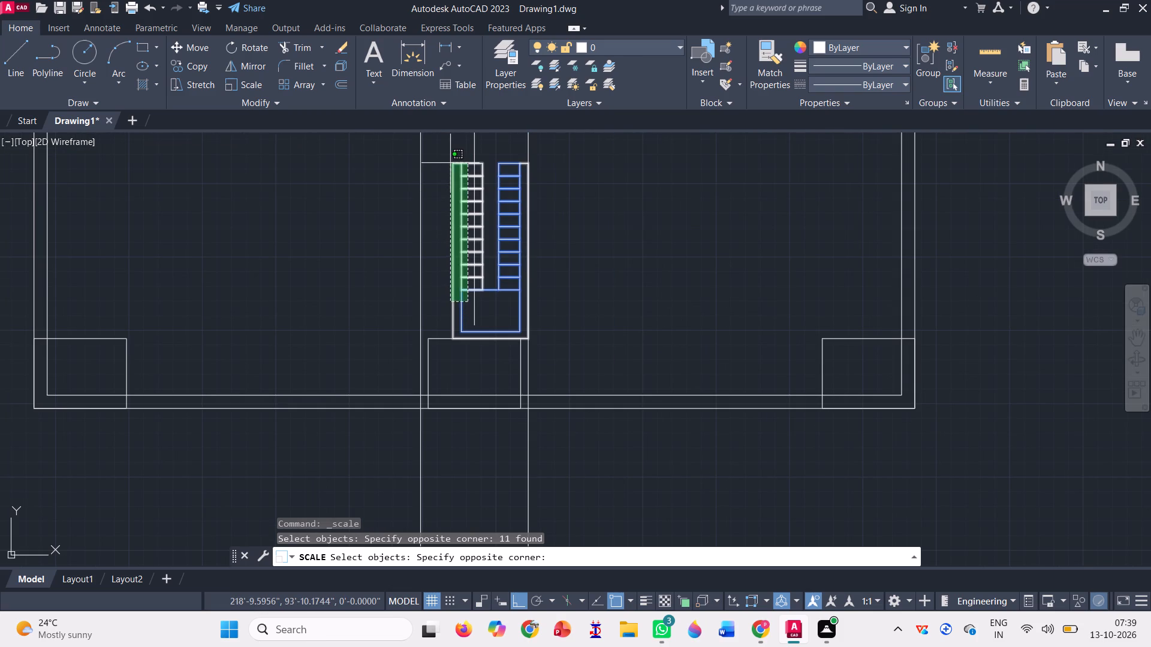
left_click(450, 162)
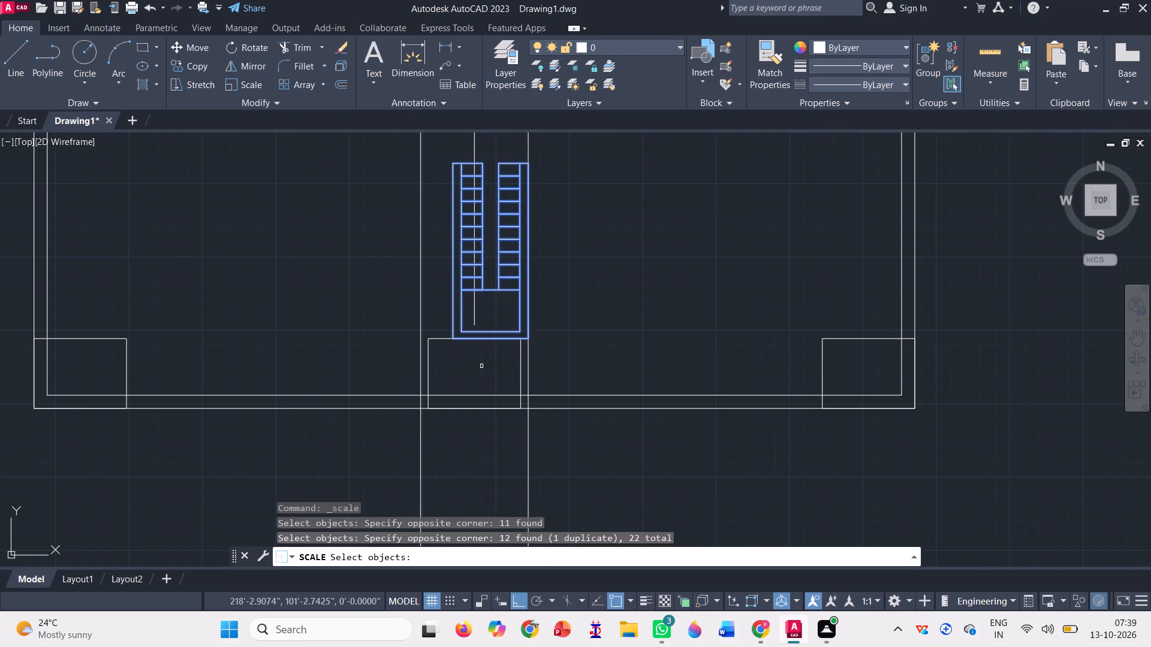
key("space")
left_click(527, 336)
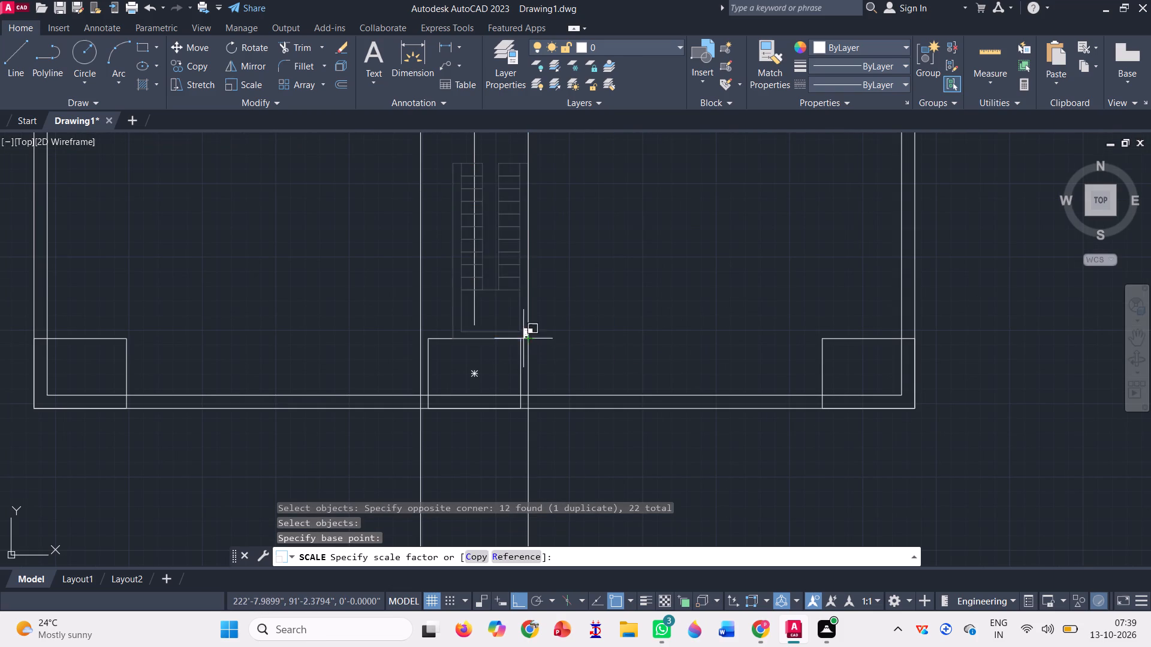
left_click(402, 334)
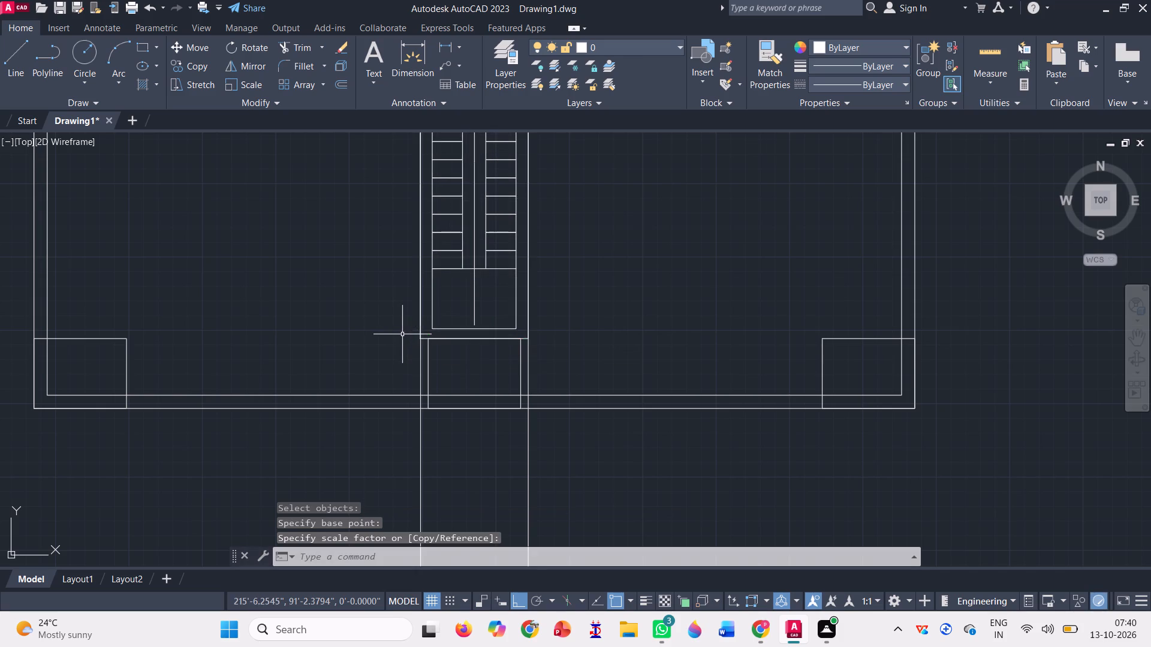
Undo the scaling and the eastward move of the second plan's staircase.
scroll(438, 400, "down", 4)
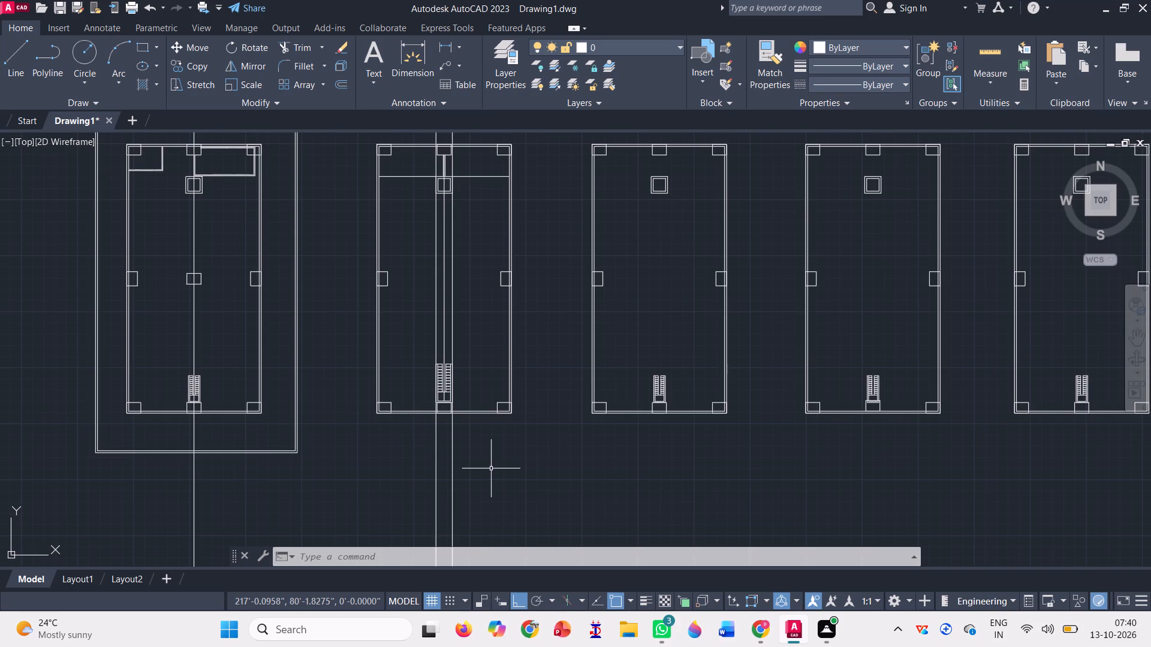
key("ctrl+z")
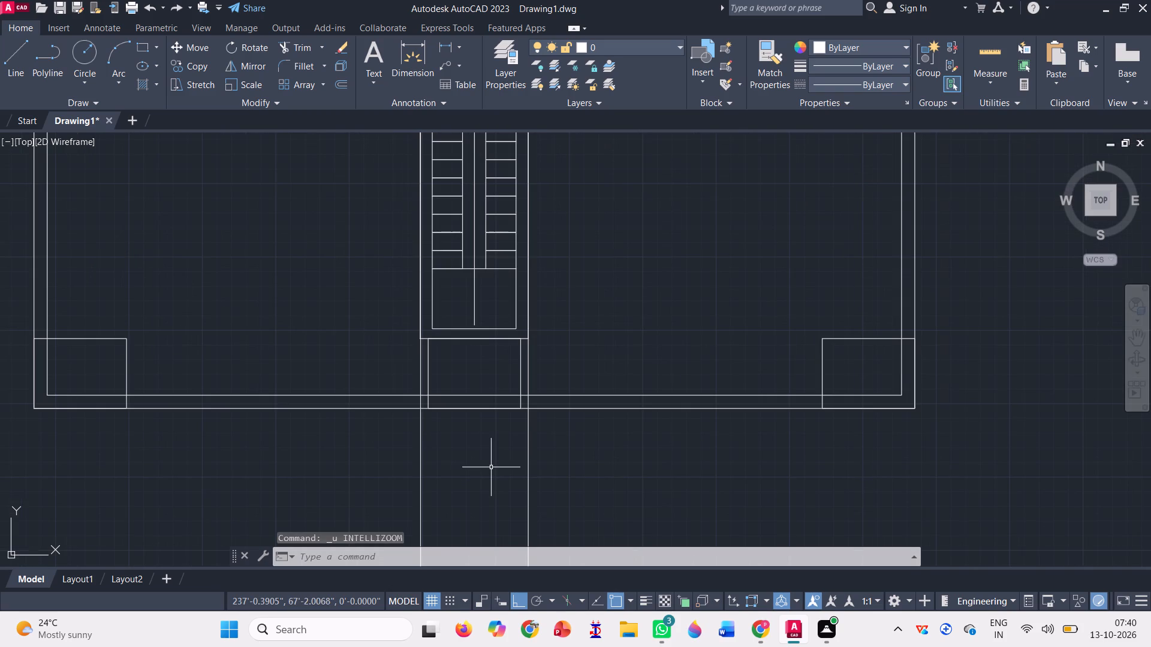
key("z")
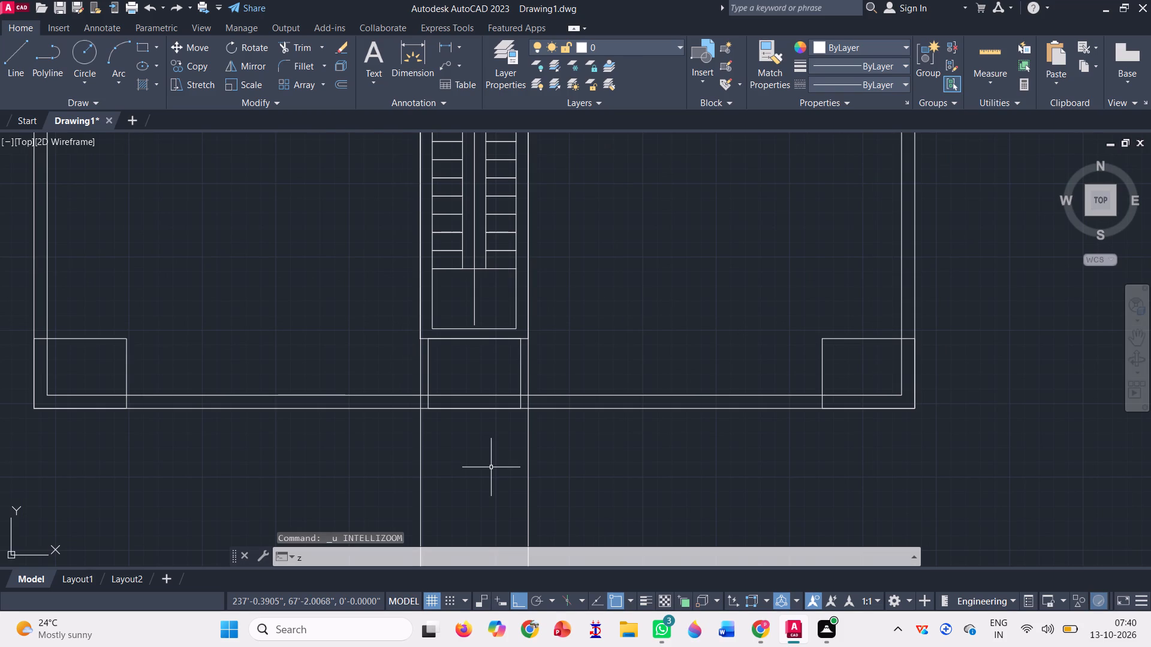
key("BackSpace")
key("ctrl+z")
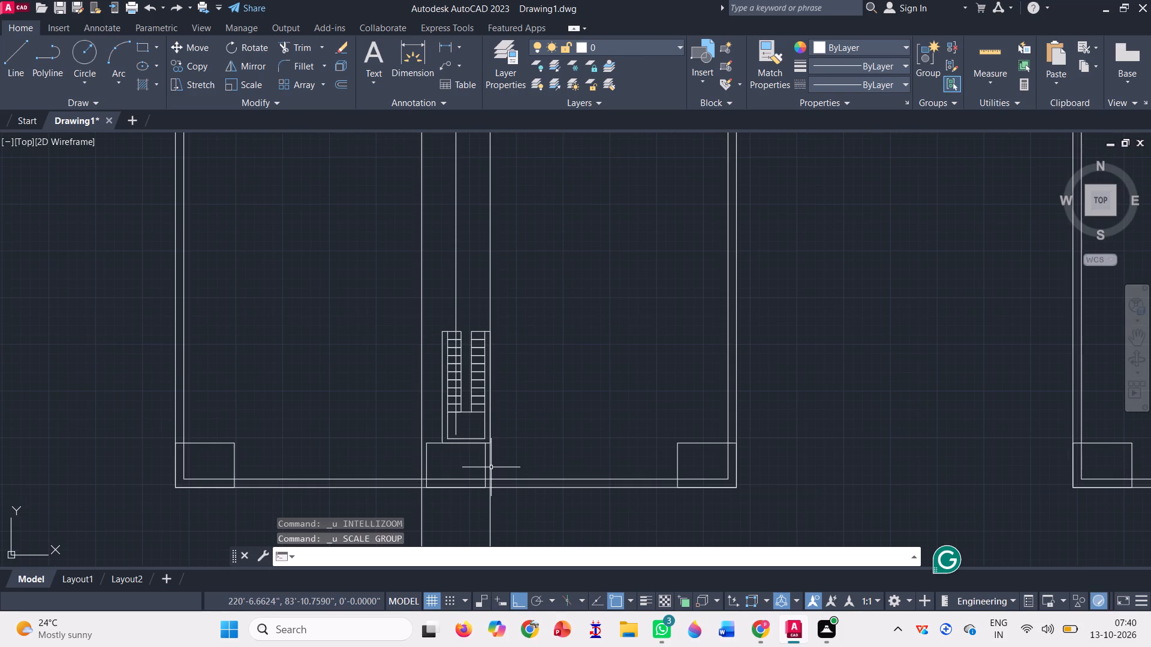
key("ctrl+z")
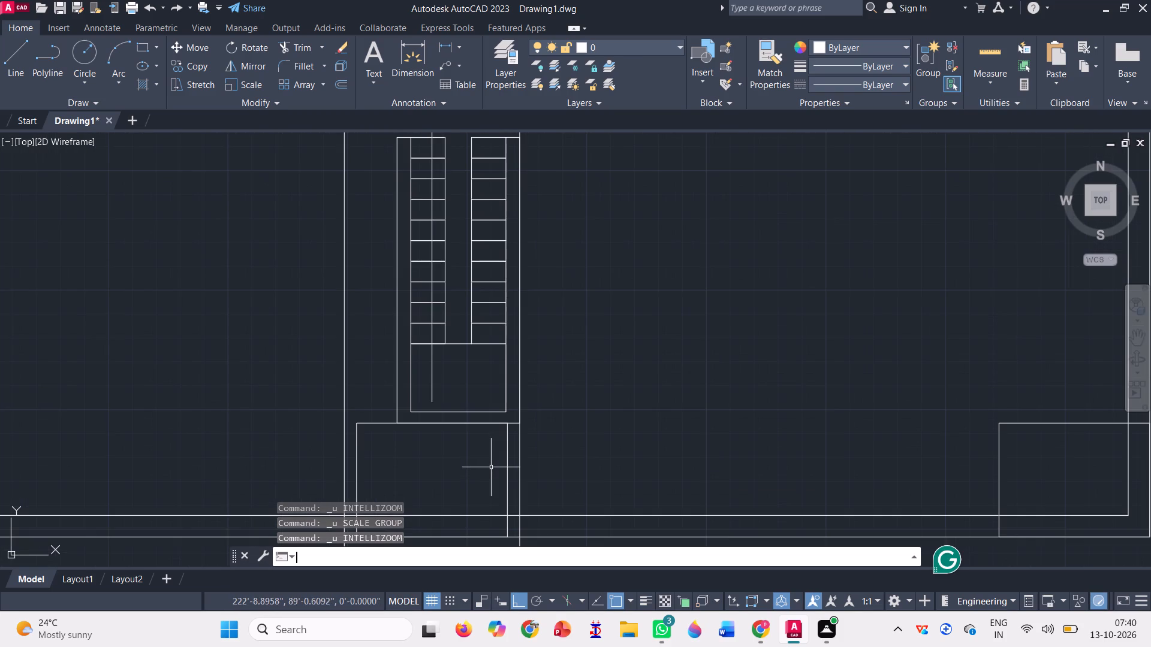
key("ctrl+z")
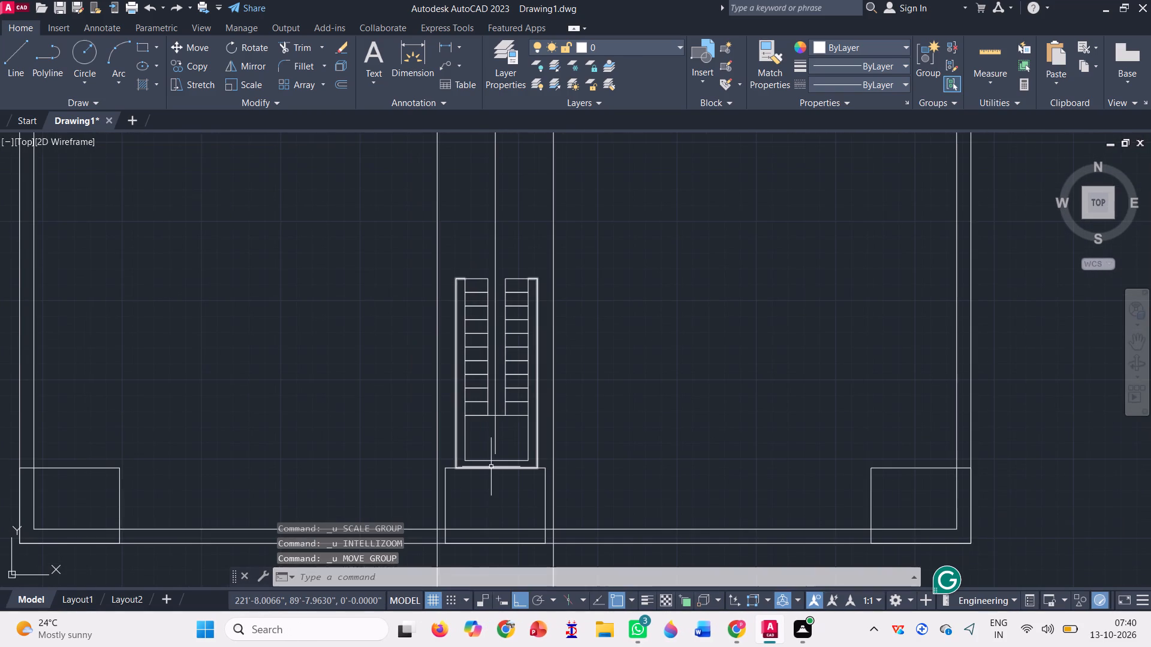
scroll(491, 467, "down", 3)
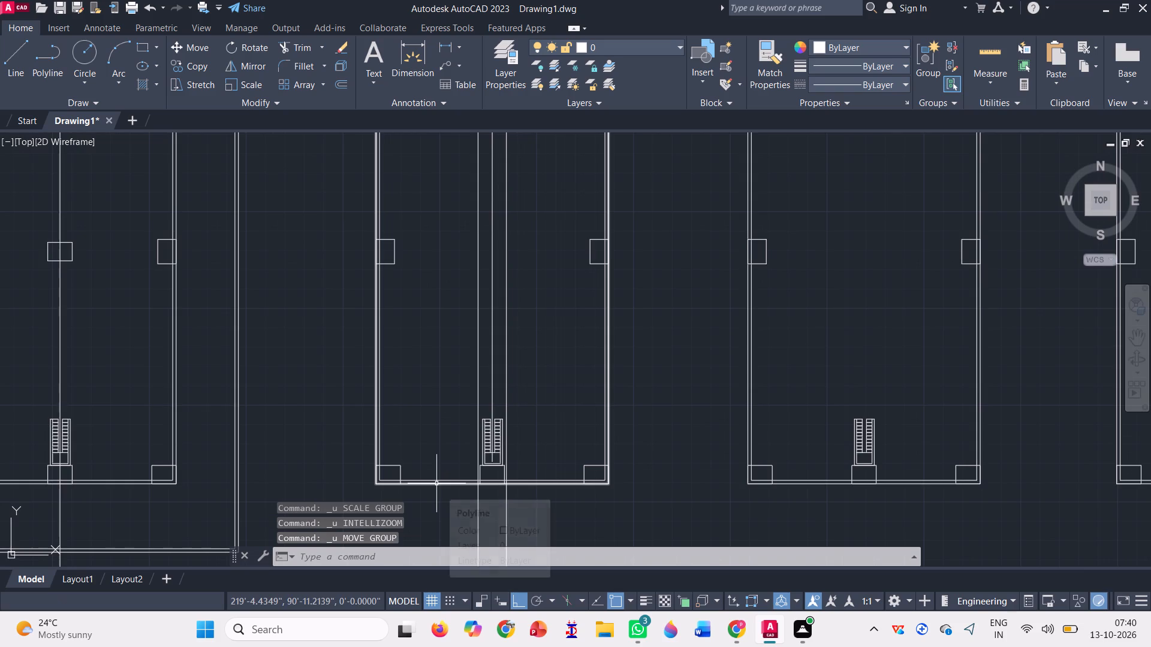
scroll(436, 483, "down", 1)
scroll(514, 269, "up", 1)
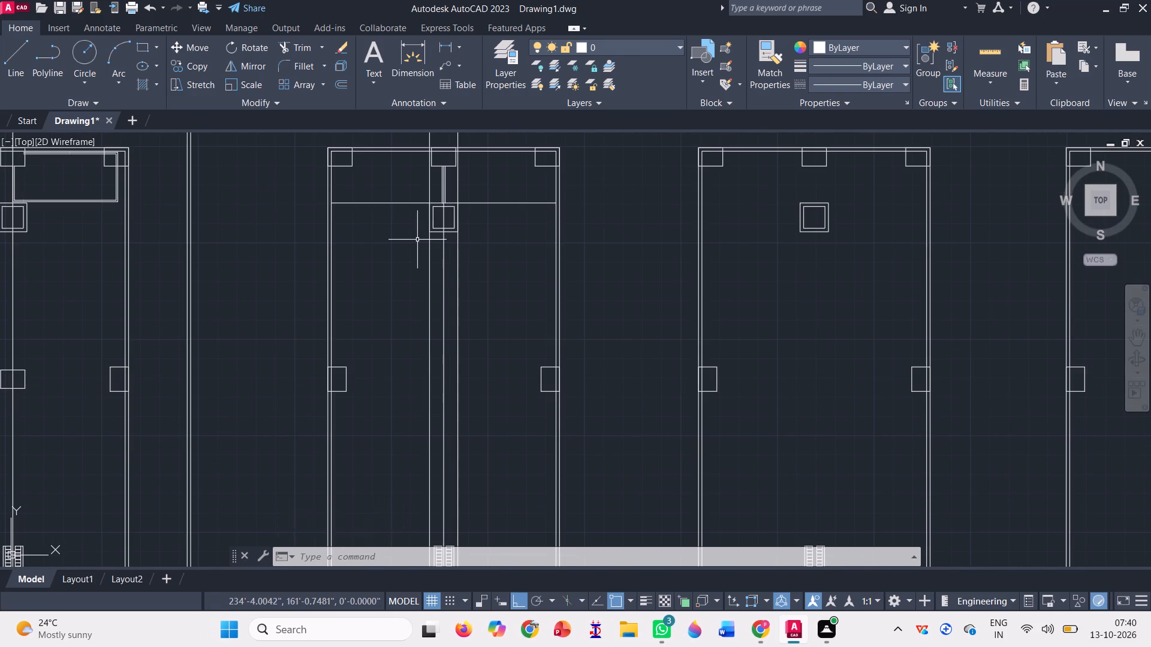
Draw a vertical line from the horizontal partition down to the inner south wall in the second plan's west half.
scroll(417, 240, "down", 1)
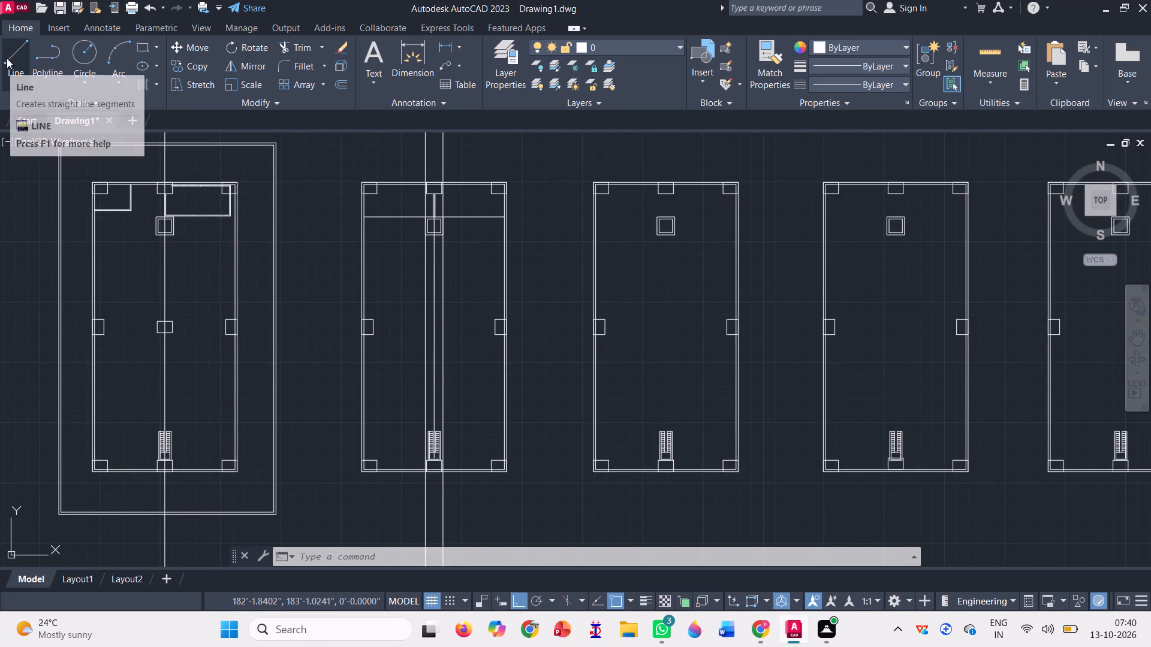
left_click(7, 58)
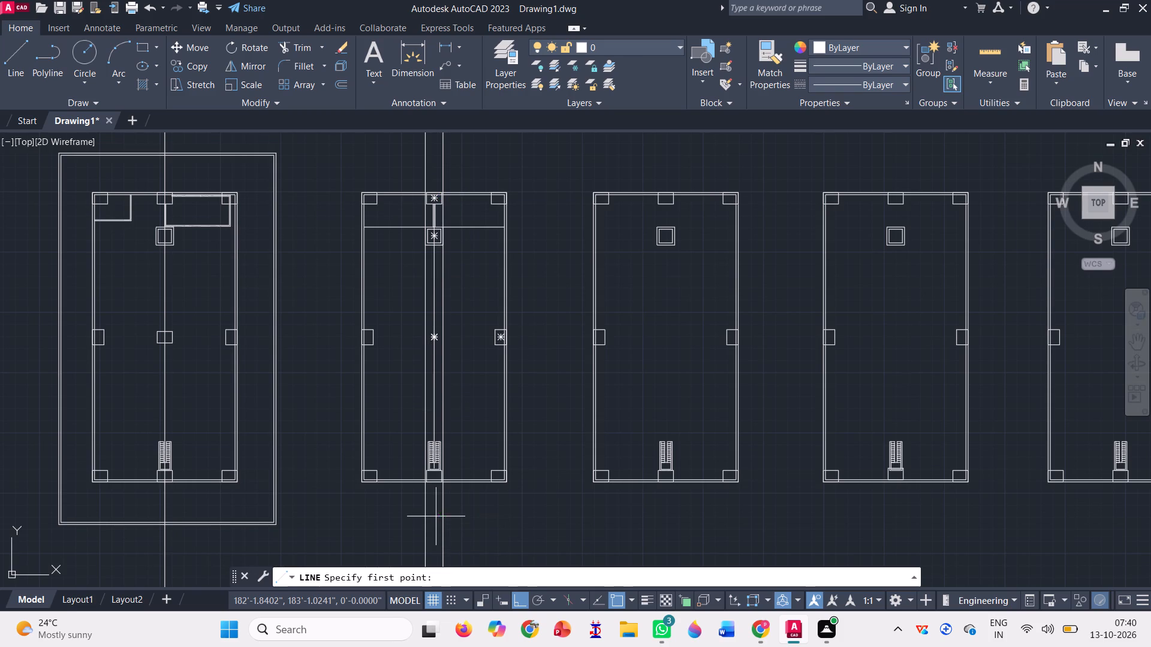
scroll(436, 515, "up", 1)
scroll(408, 488, "down", 1)
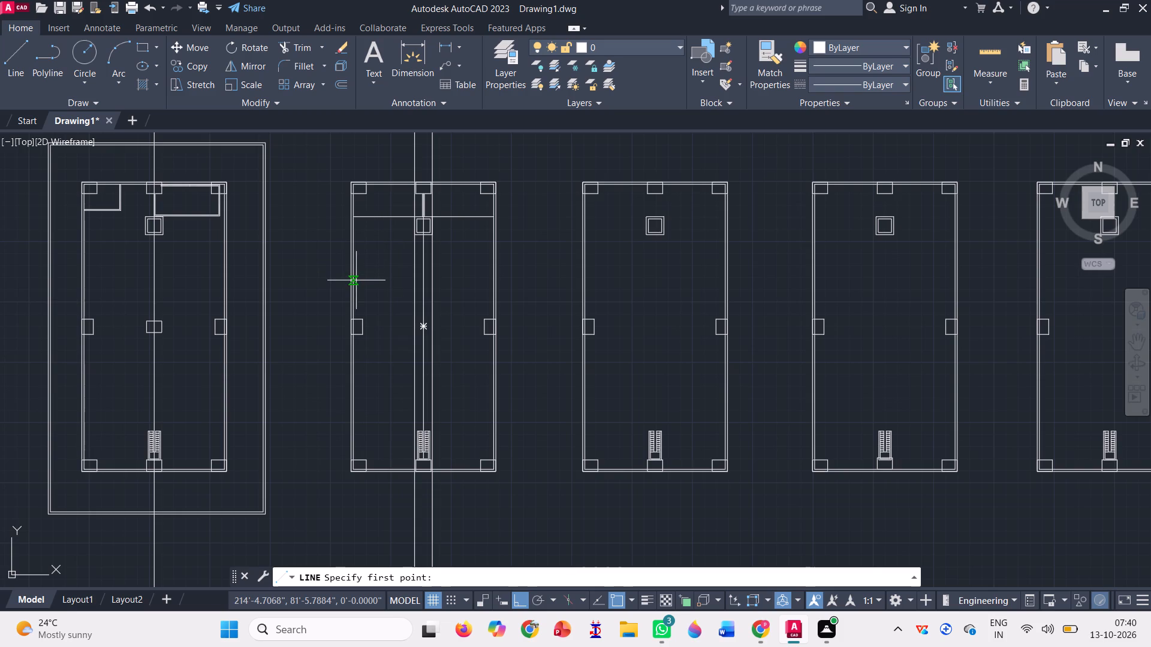
left_click(383, 215)
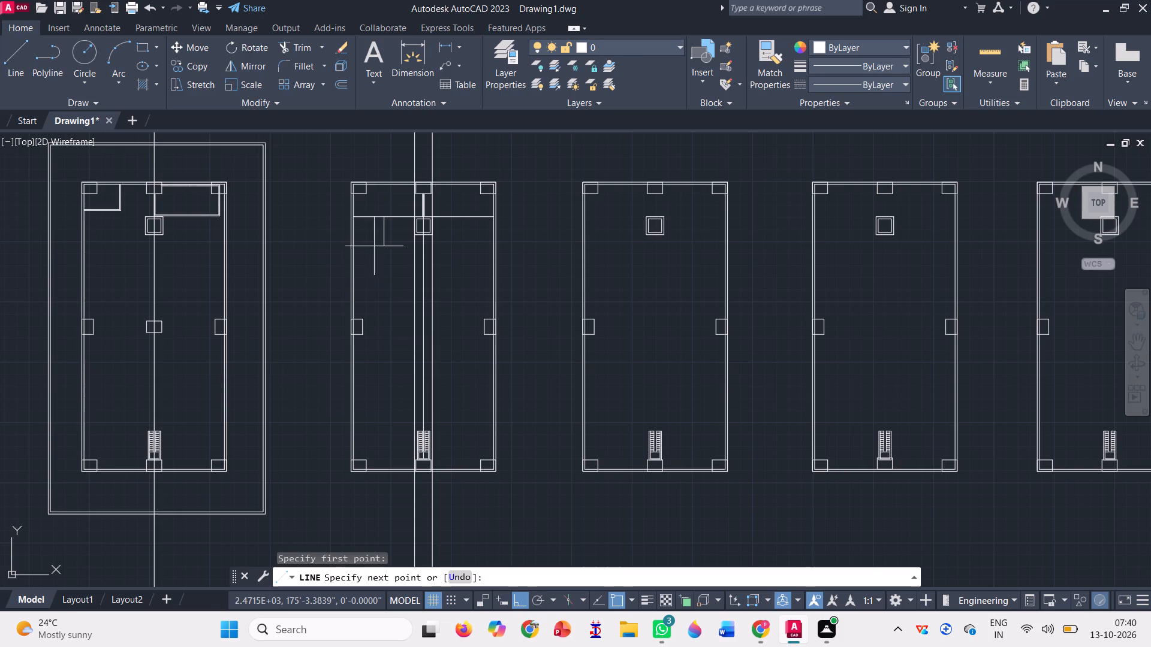
left_click(381, 463)
key("space")
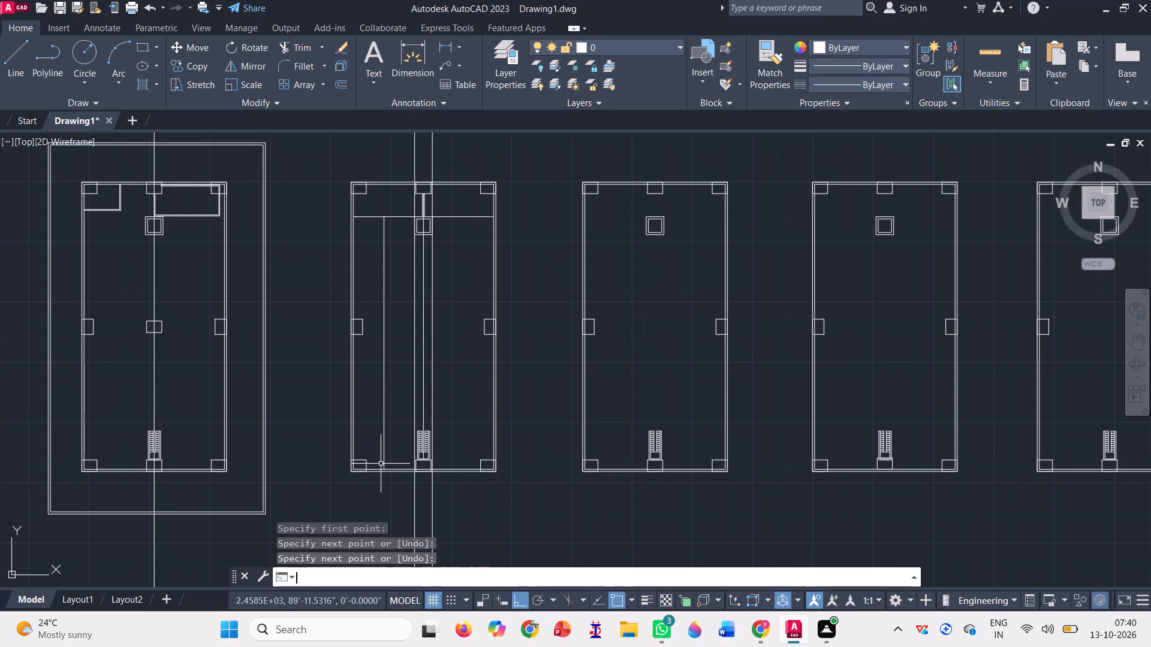
Draw a matching vertical line from the horizontal partition down to the inner south wall in the second plan's east half.
left_click(7, 55)
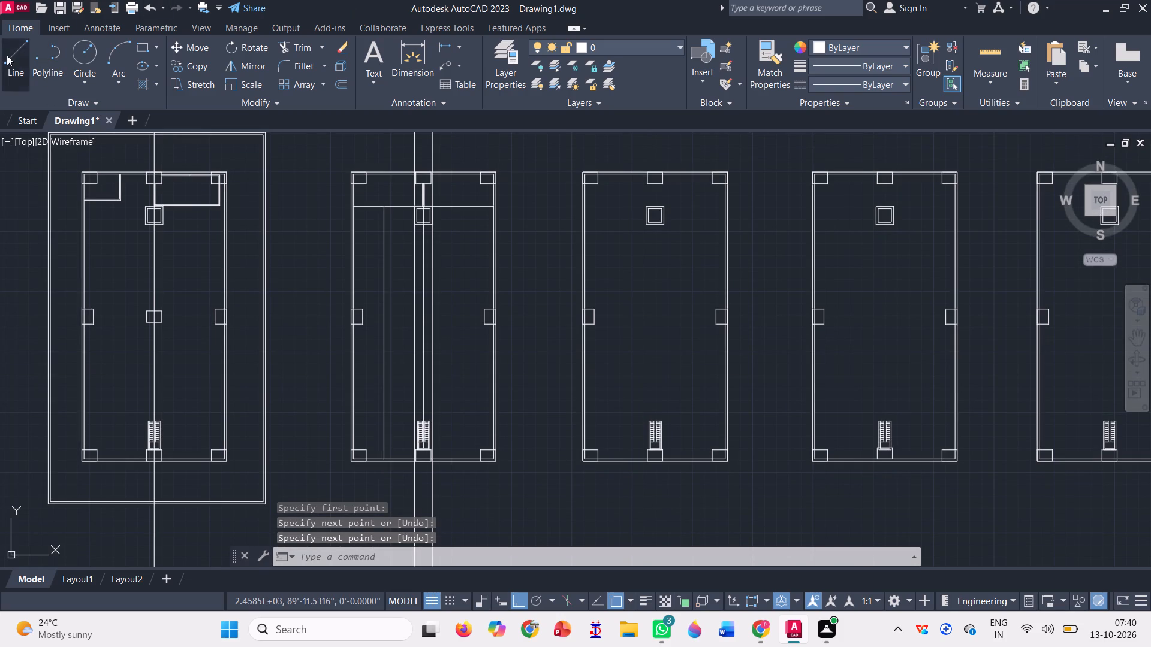
left_click(466, 204)
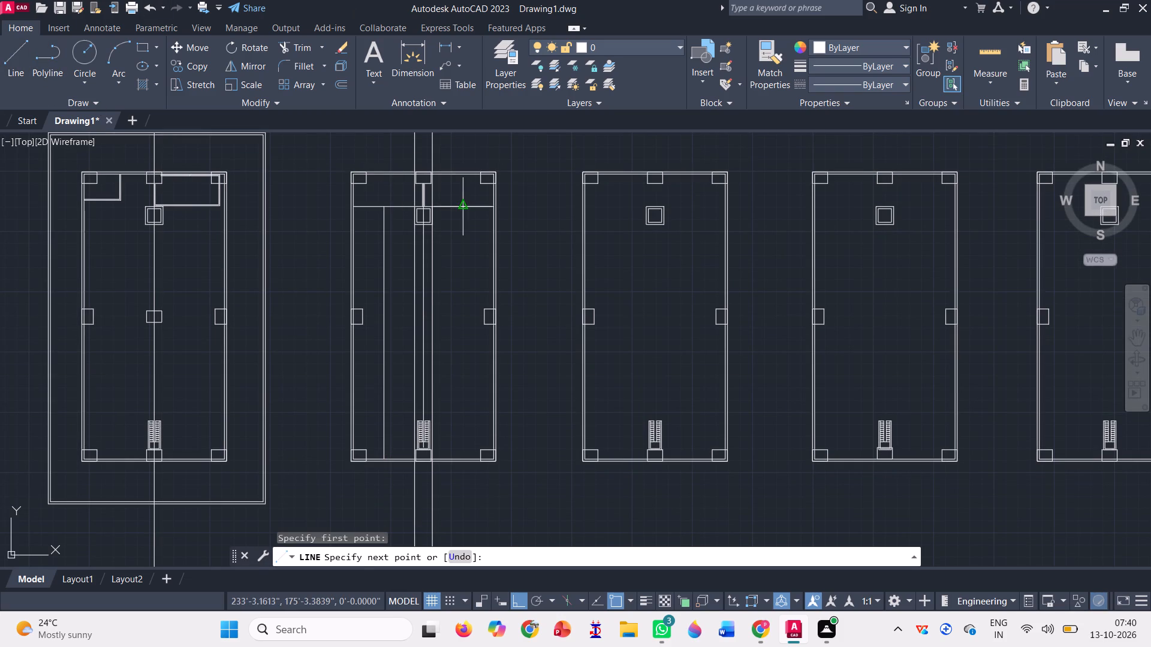
left_click(466, 459)
key("space")
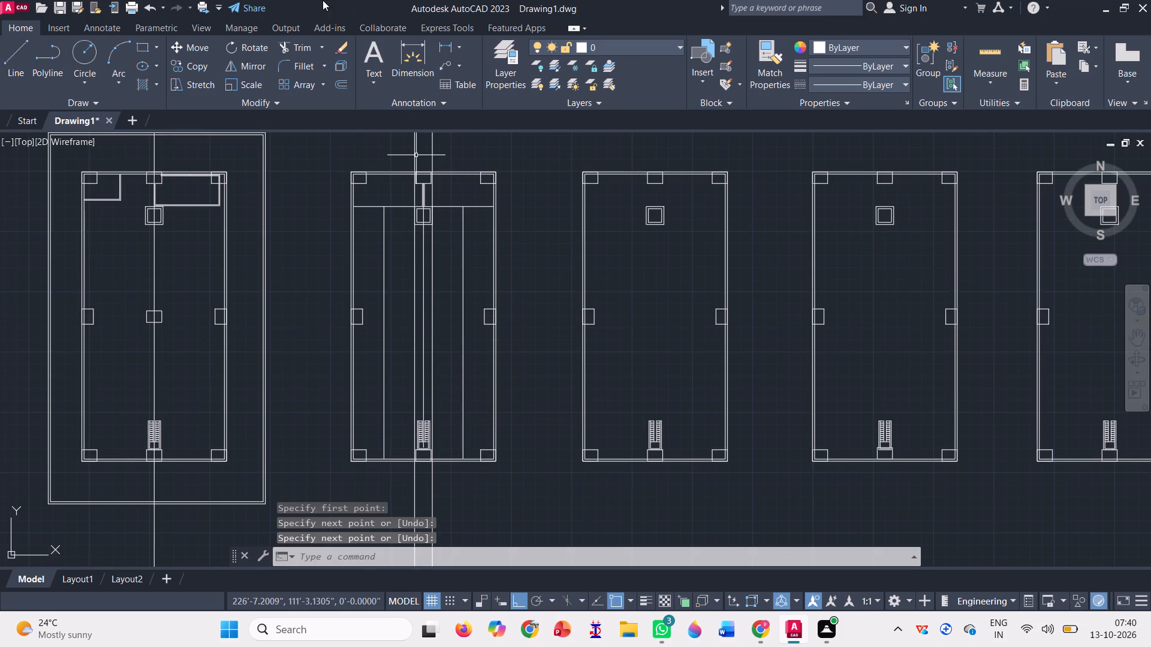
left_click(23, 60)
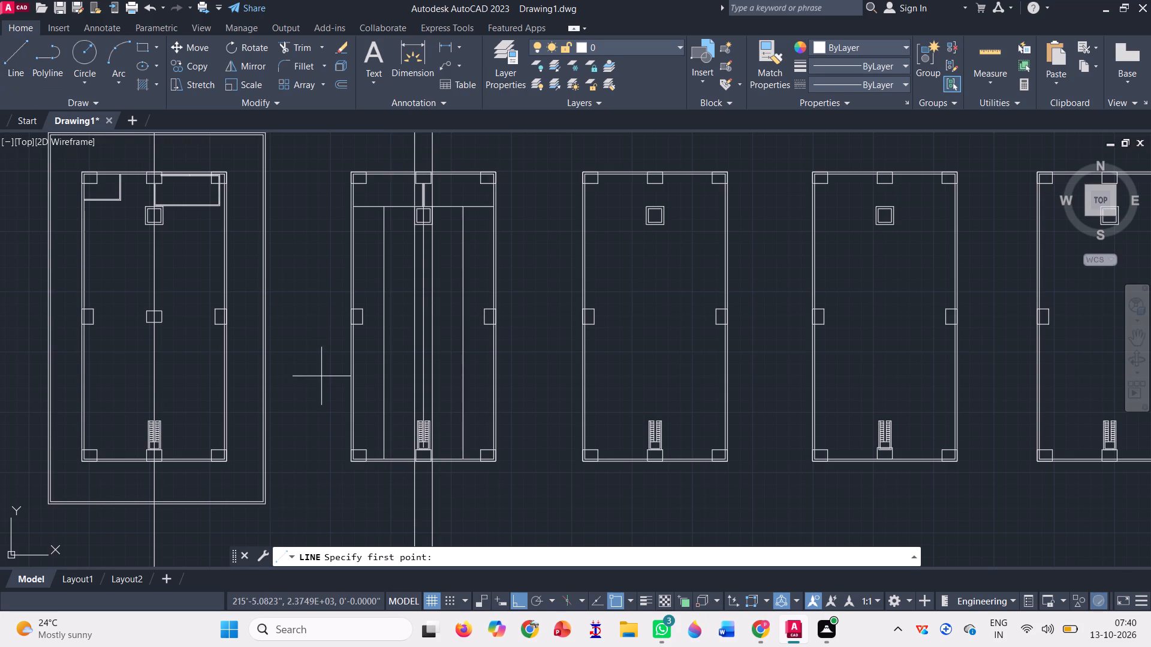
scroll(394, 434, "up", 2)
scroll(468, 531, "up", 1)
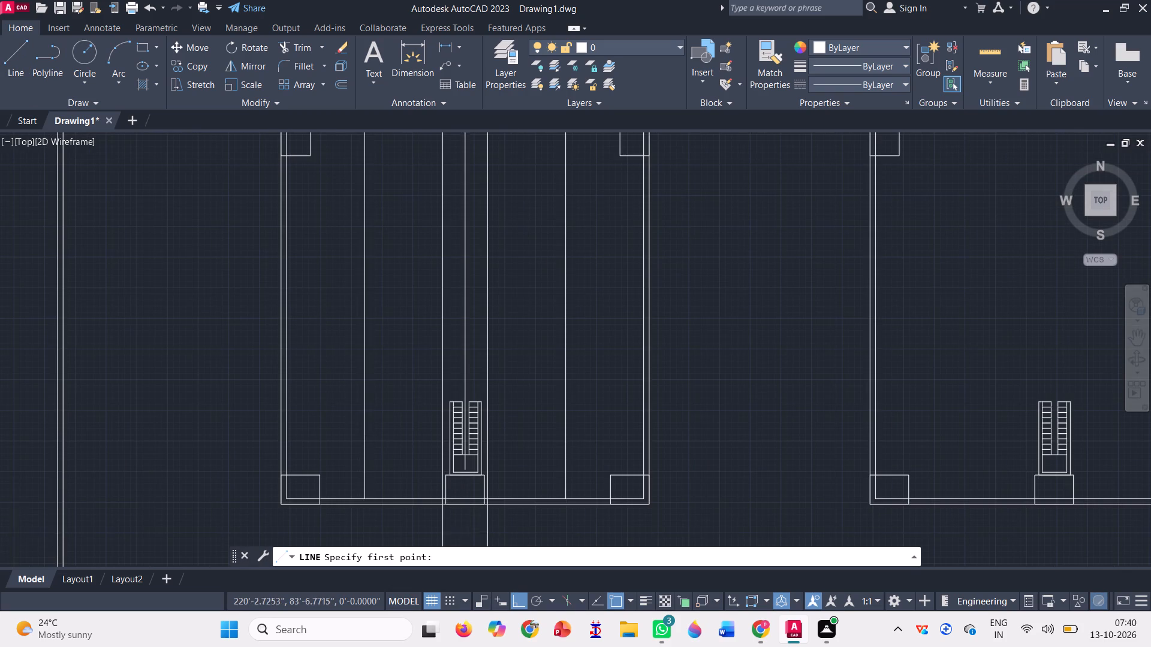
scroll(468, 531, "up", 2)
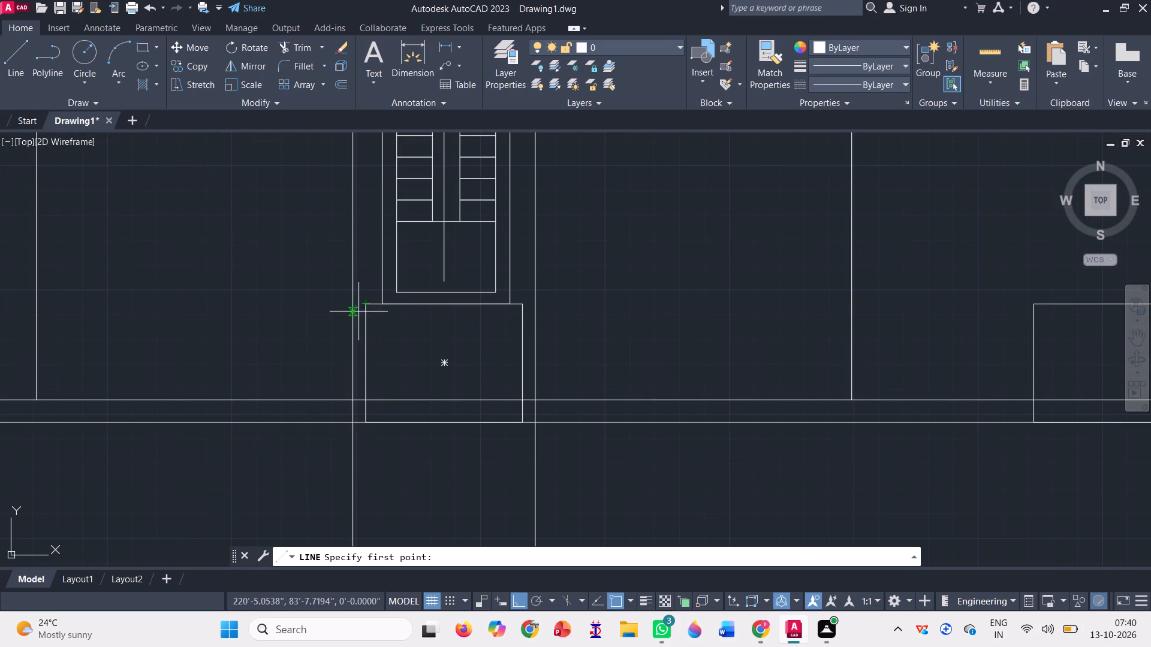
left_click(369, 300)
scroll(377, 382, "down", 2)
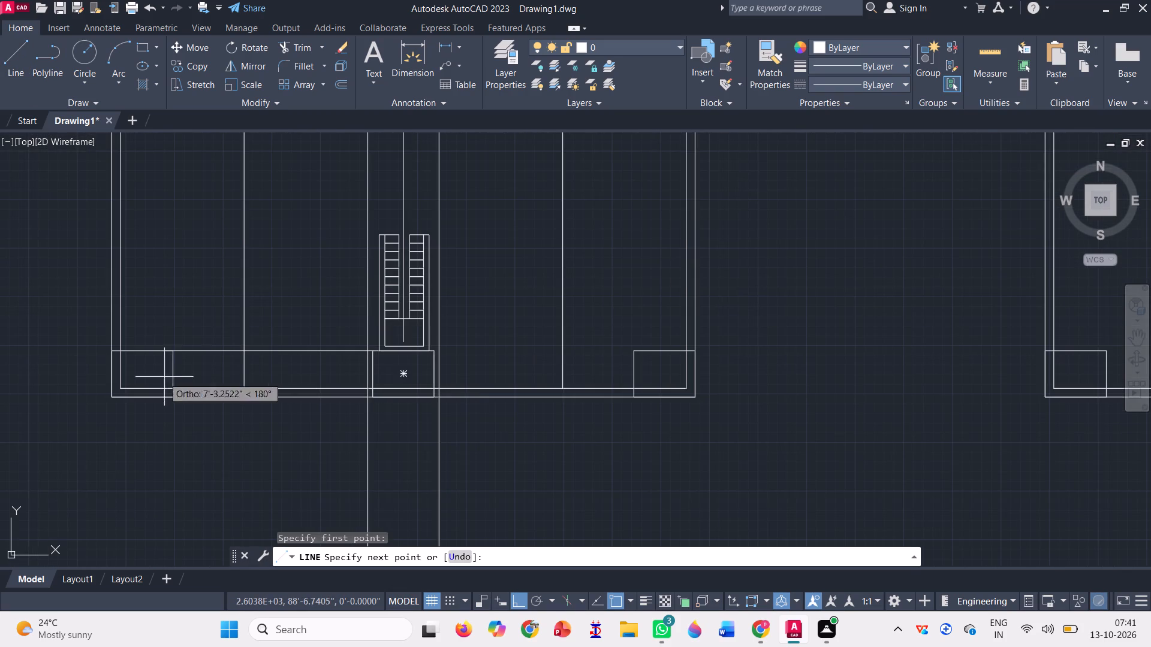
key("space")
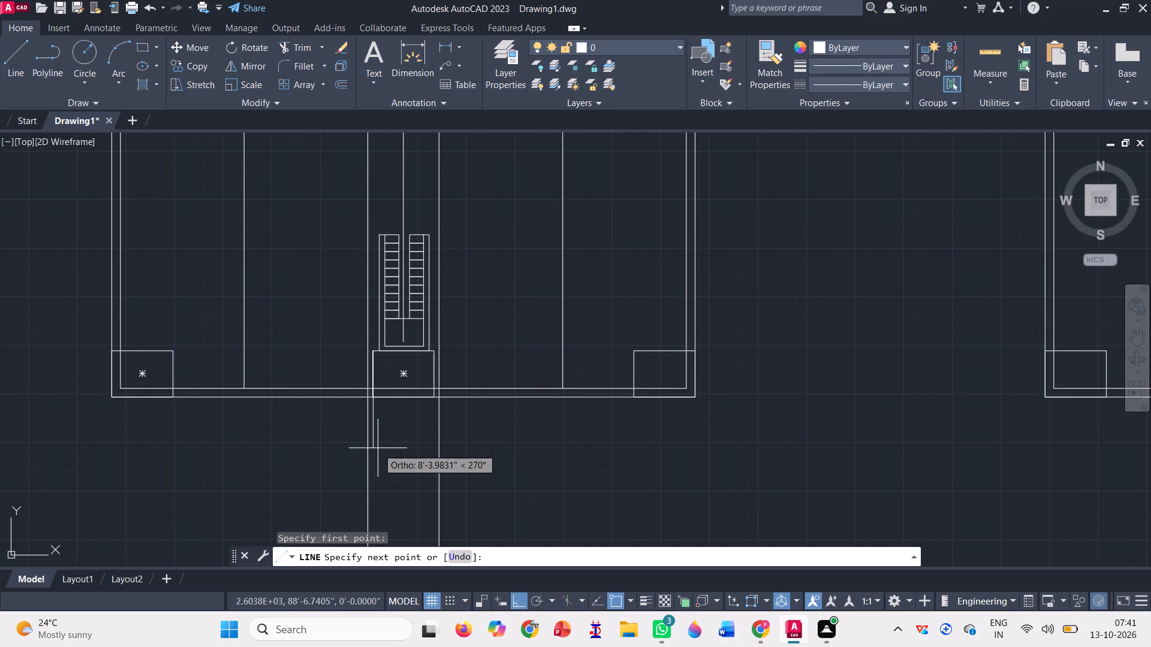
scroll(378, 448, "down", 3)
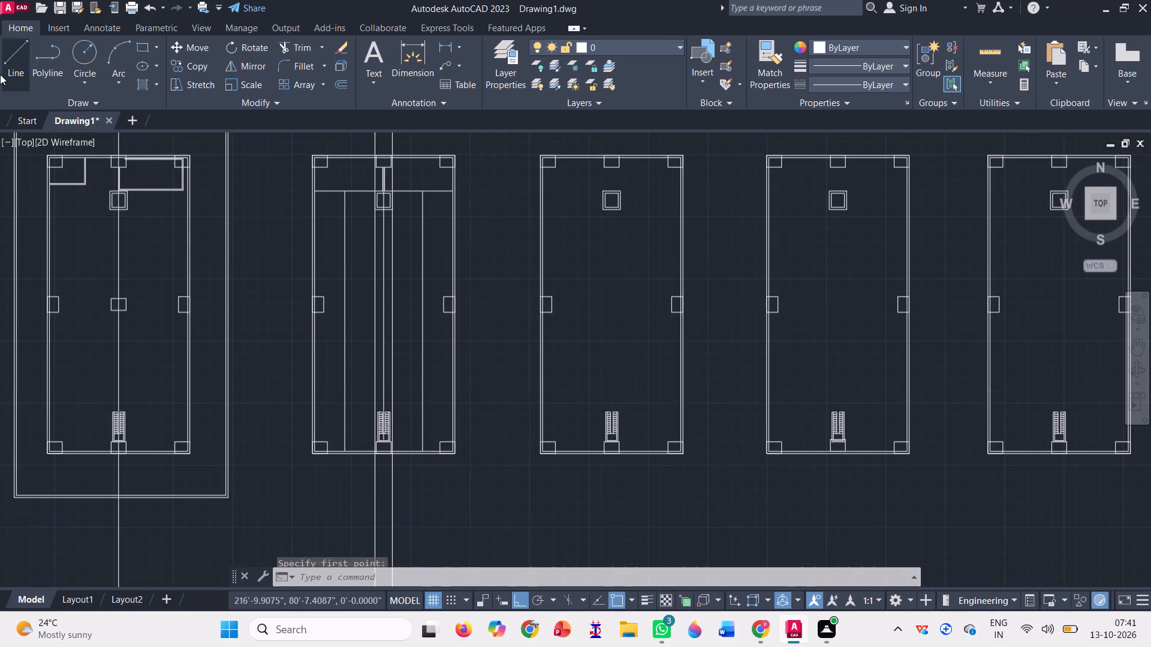
Draw a three-sided outline about 10'-7" by 54'-8" below the partition, between the west construction line and the west vertical line.
left_click(0, 72)
scroll(367, 202, "up", 2)
scroll(383, 158, "down", 1)
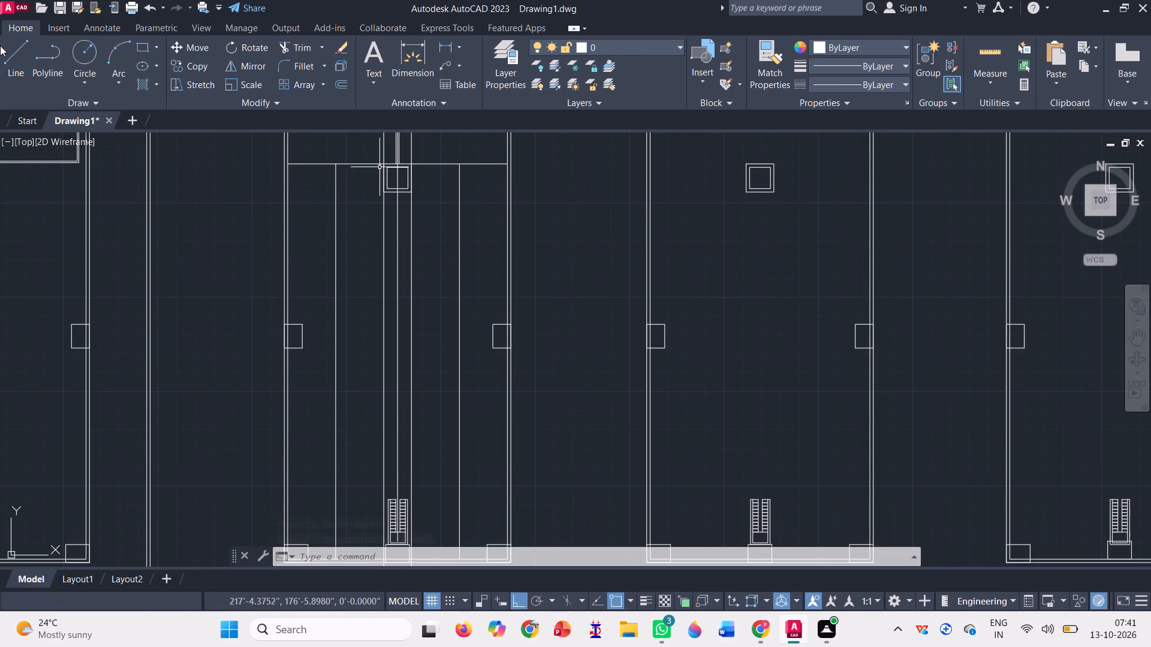
key("l")
key("Return")
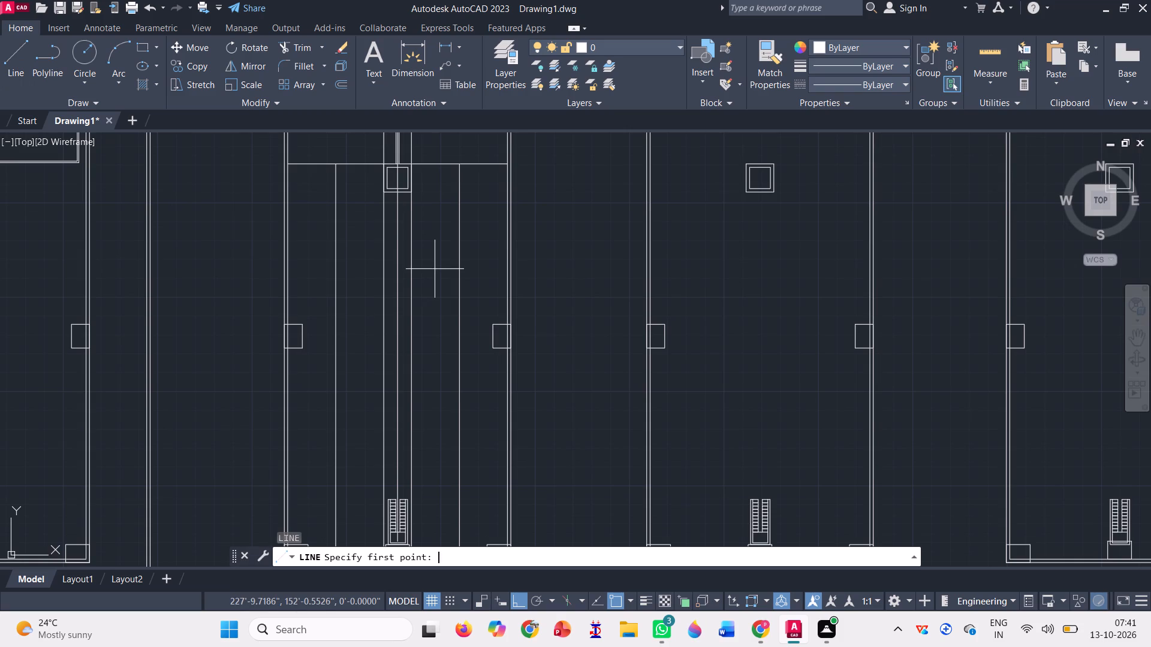
scroll(372, 155, "up", 2)
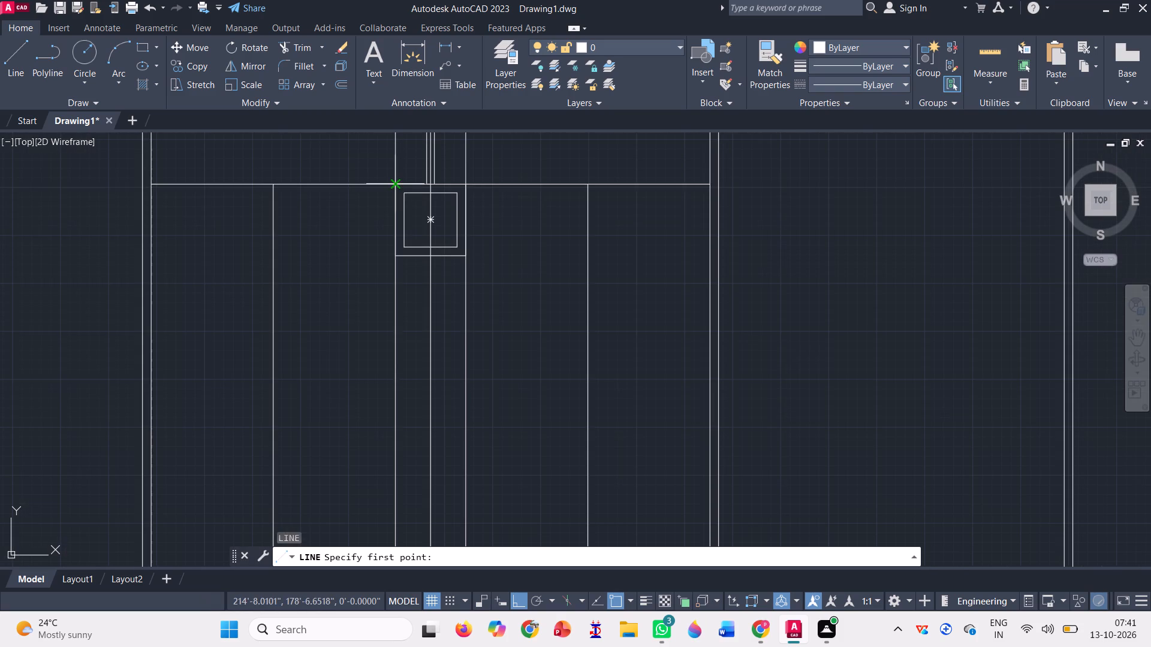
left_click(391, 184)
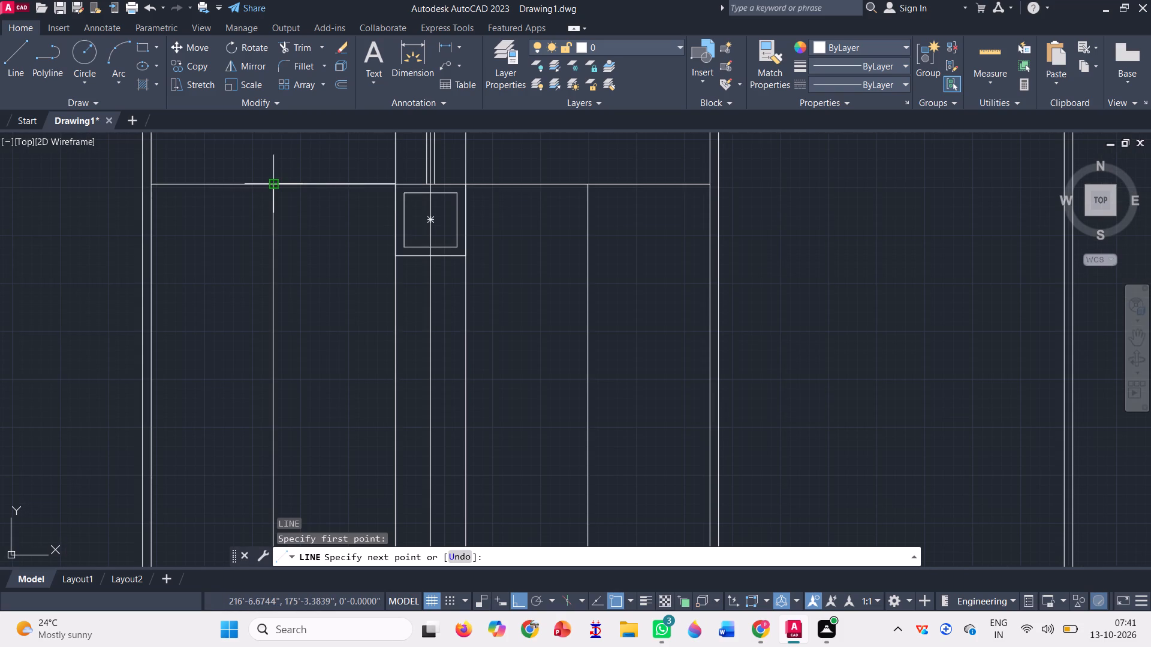
left_click(272, 185)
scroll(293, 165, "down", 3)
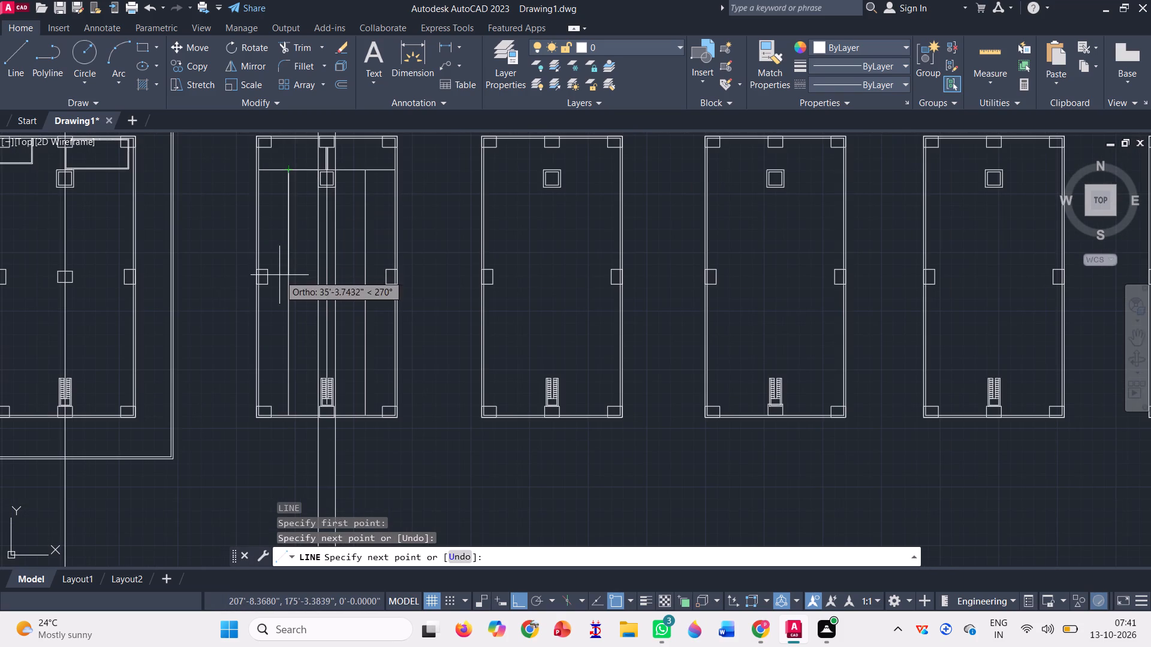
left_click(287, 323)
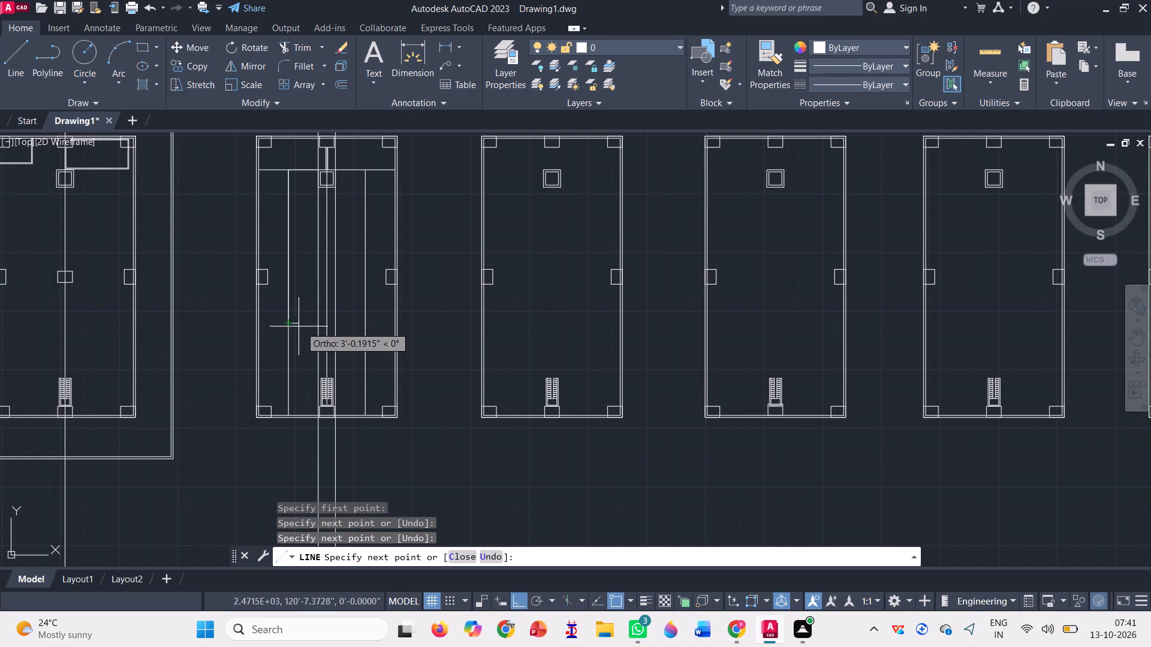
left_click(318, 321)
key("space")
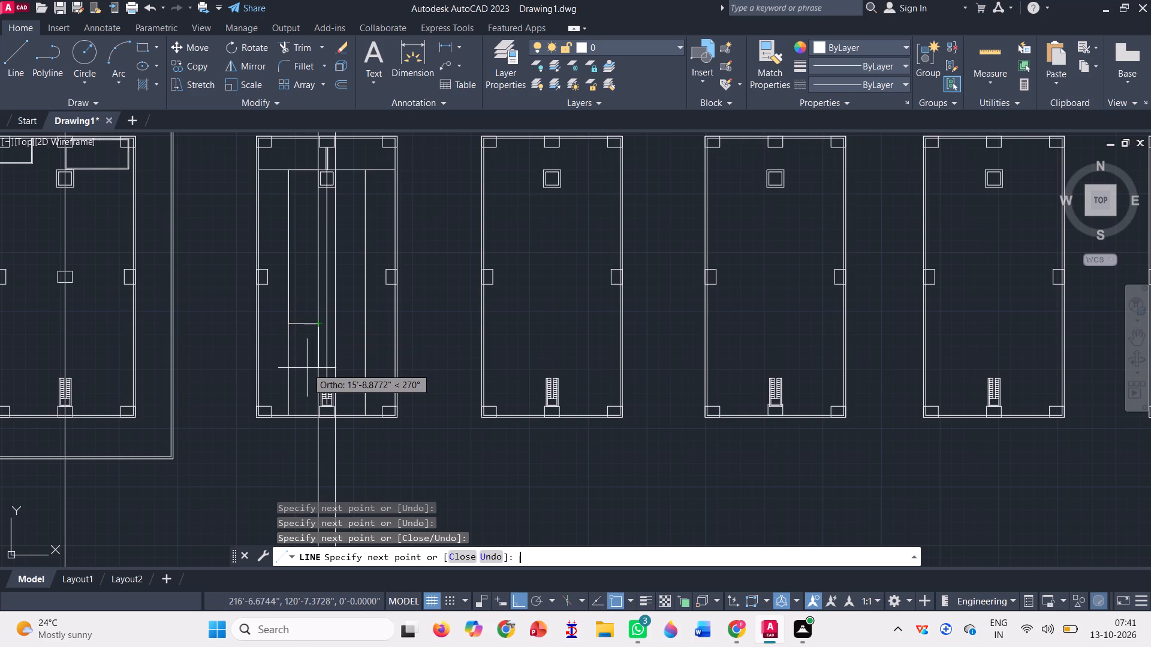
Join the three connected outline segments west of the construction lines into one polyline.
scroll(305, 264, "up", 1)
scroll(298, 282, "down", 1)
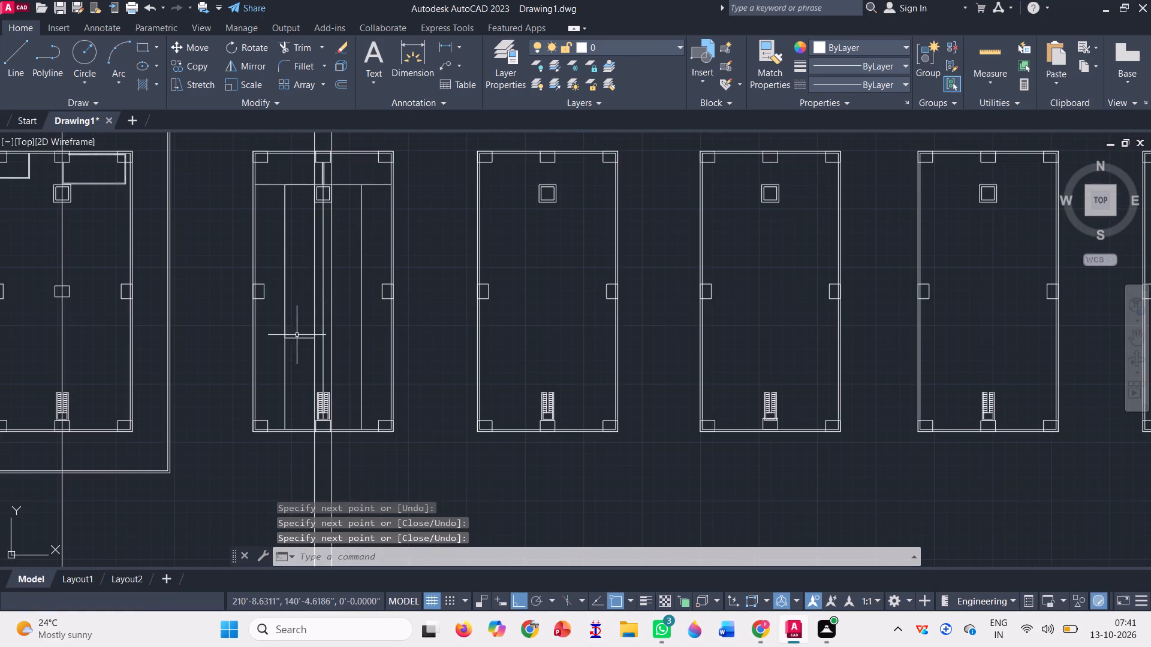
left_click(299, 358)
left_click(302, 332)
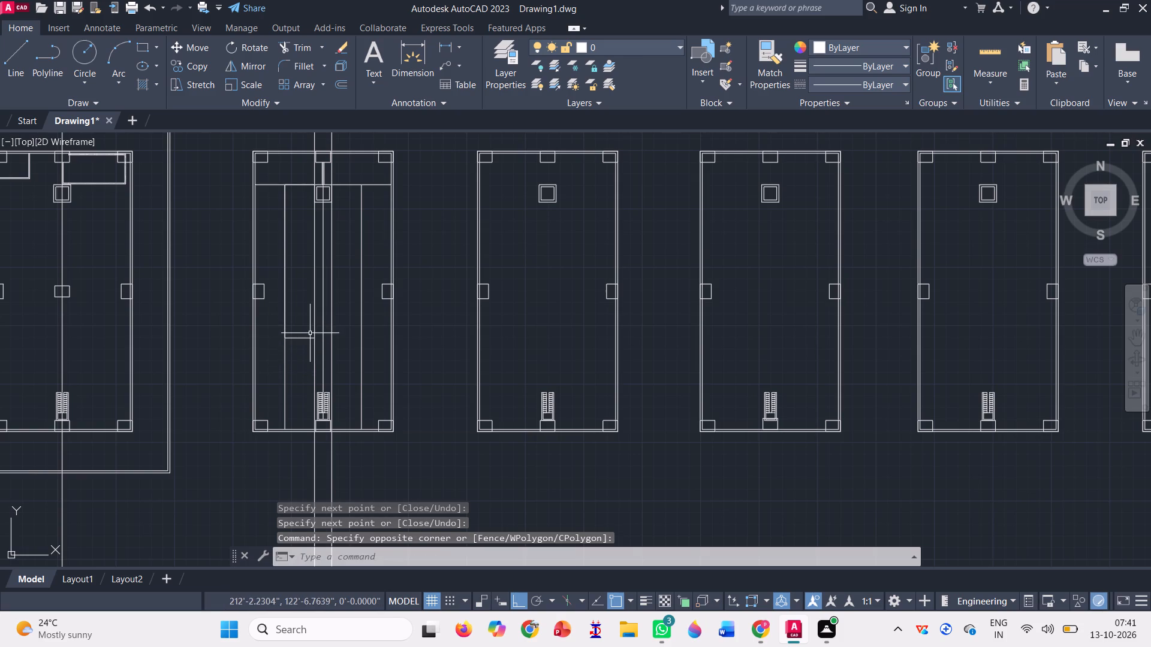
left_click(310, 334)
left_click(294, 343)
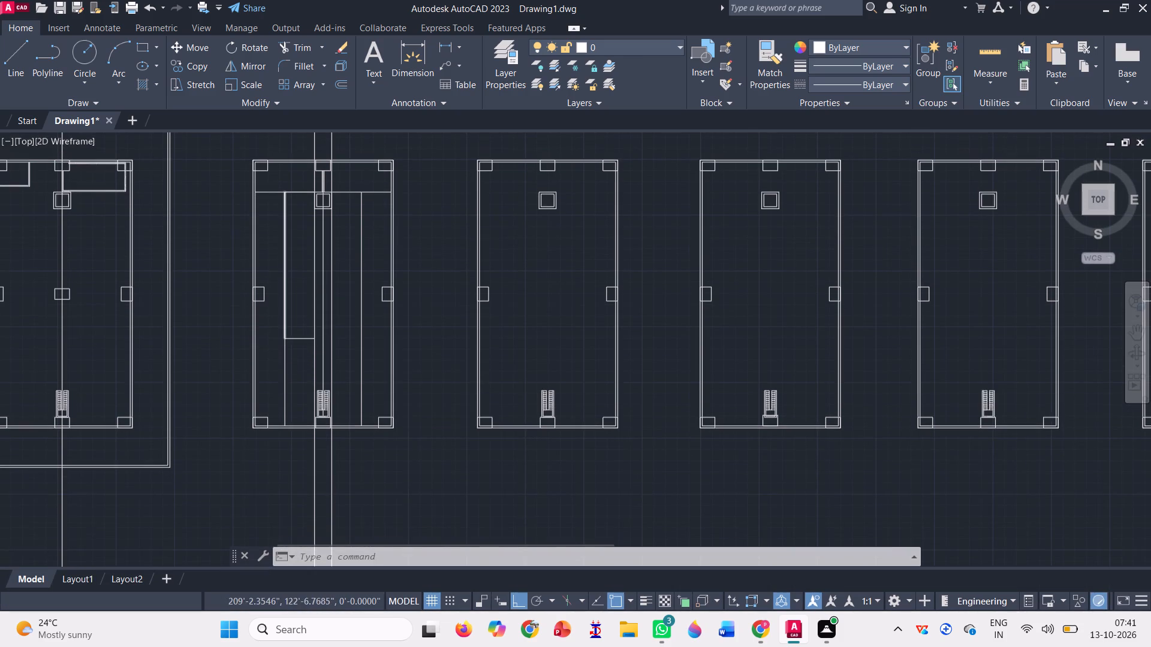
left_click(283, 276)
scroll(290, 164, "up", 1)
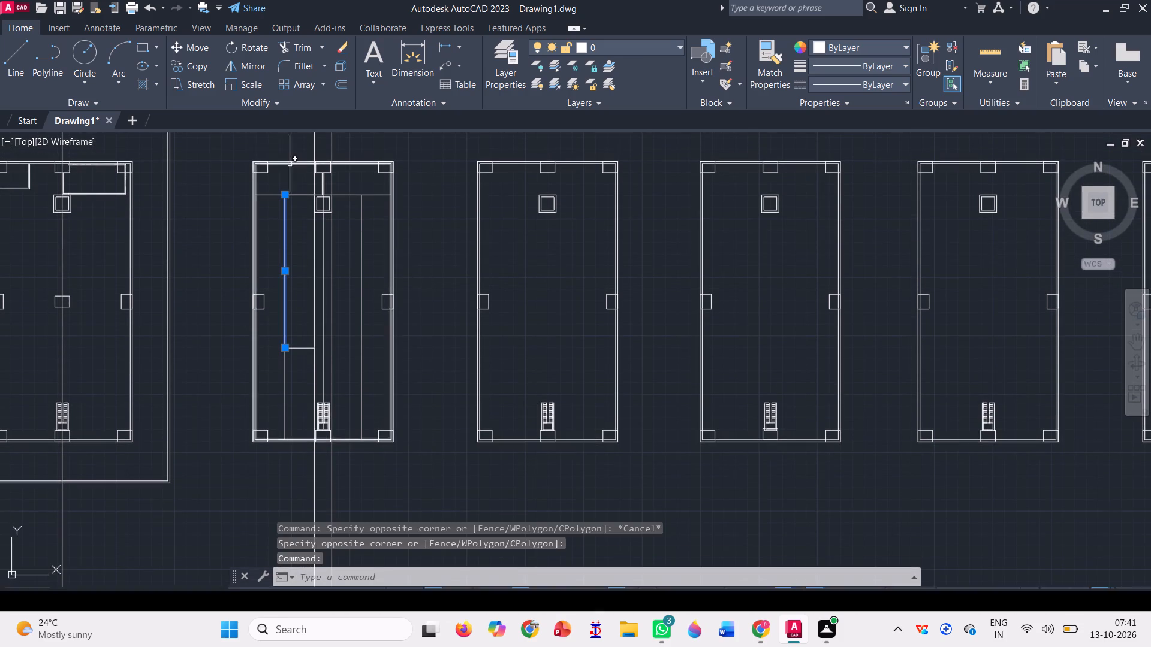
scroll(290, 164, "up", 1)
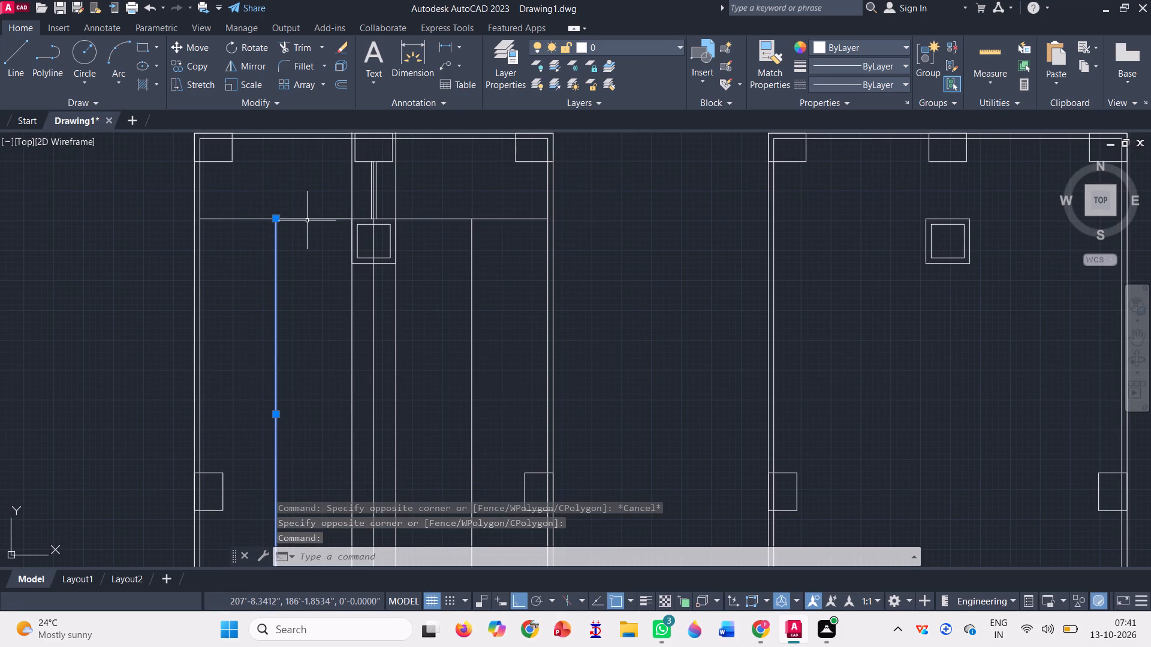
left_click(306, 219)
scroll(318, 252, "down", 1)
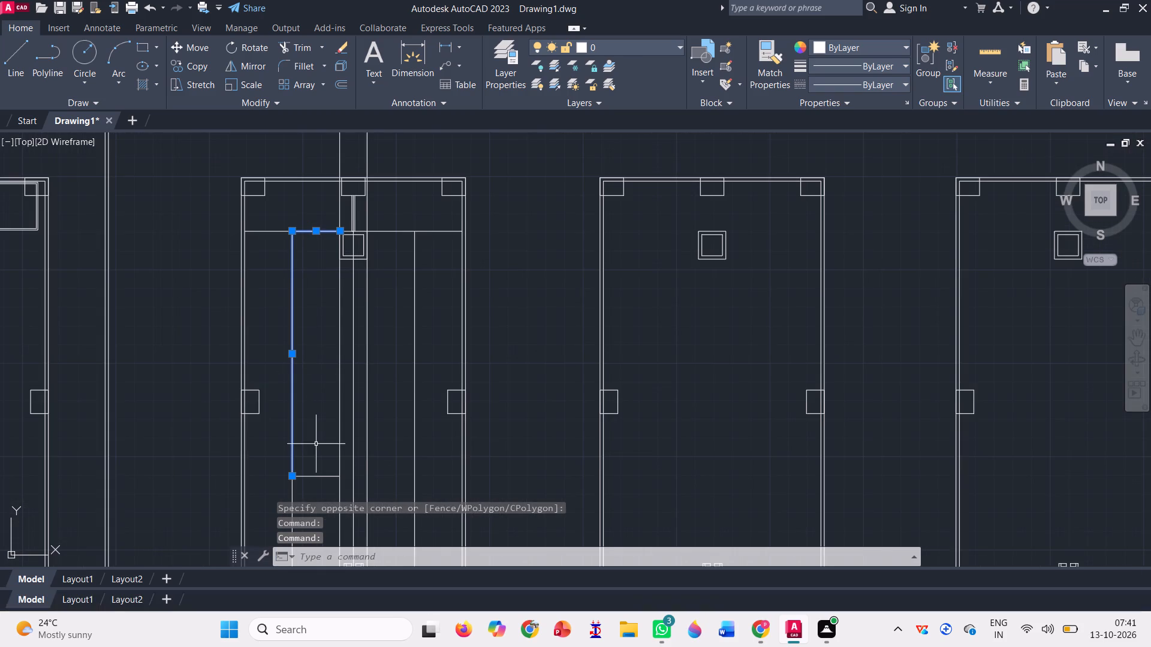
scroll(325, 476, "down", 1)
scroll(327, 493, "up", 2)
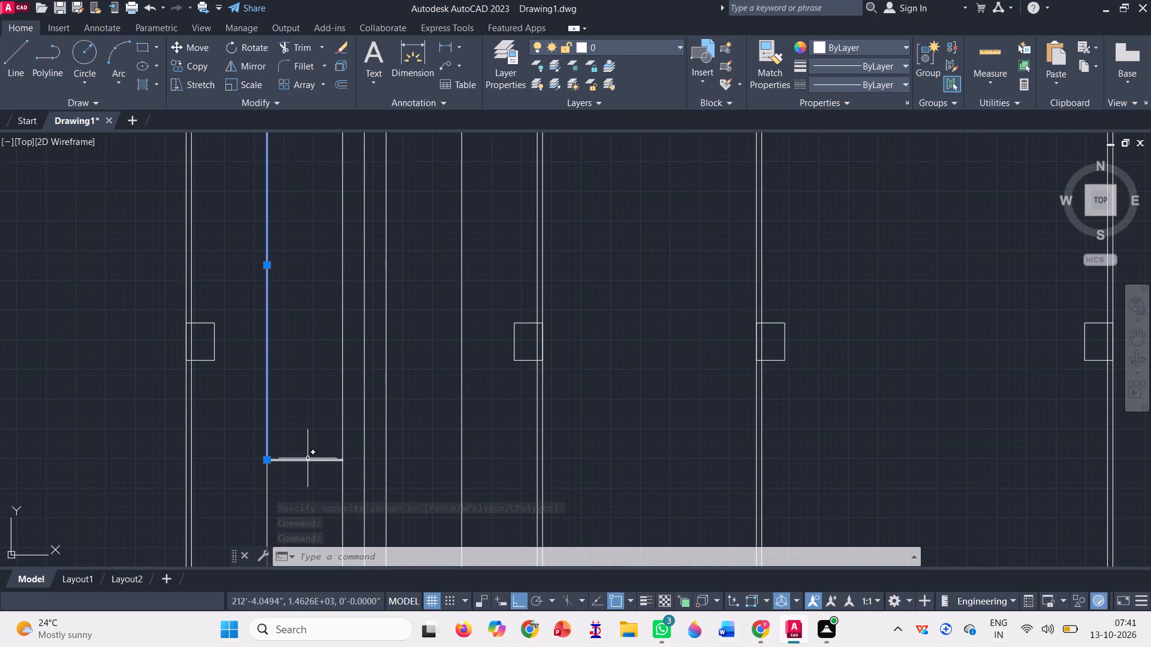
left_click(308, 456)
left_click(307, 471)
scroll(313, 433, "down", 1)
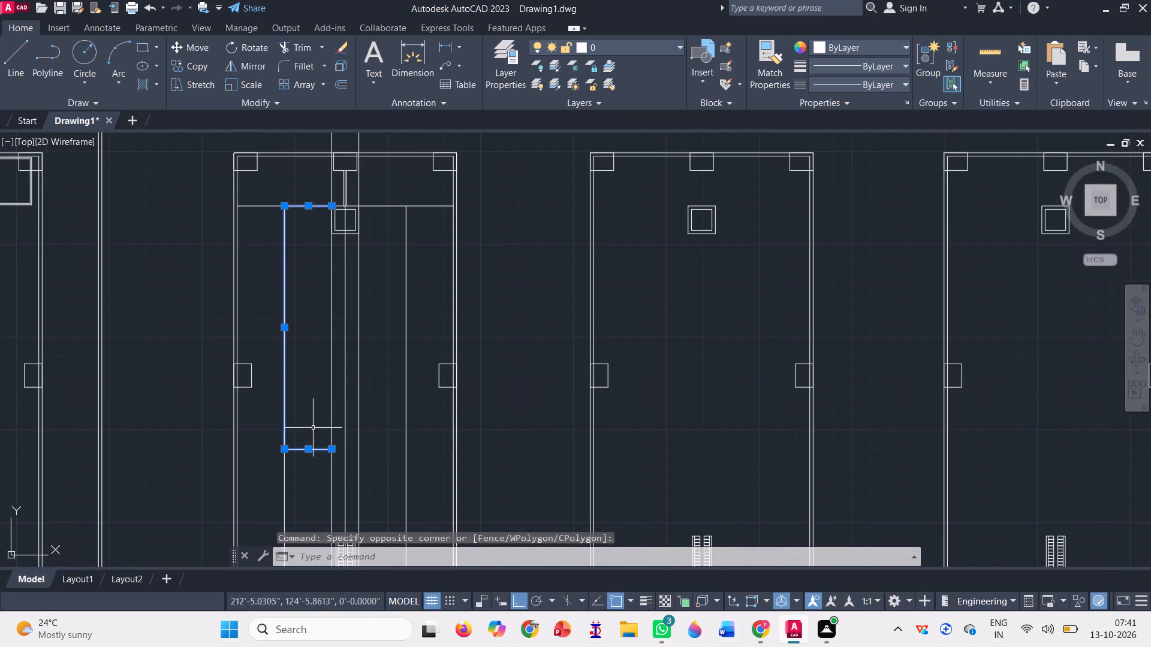
scroll(321, 409, "down", 1)
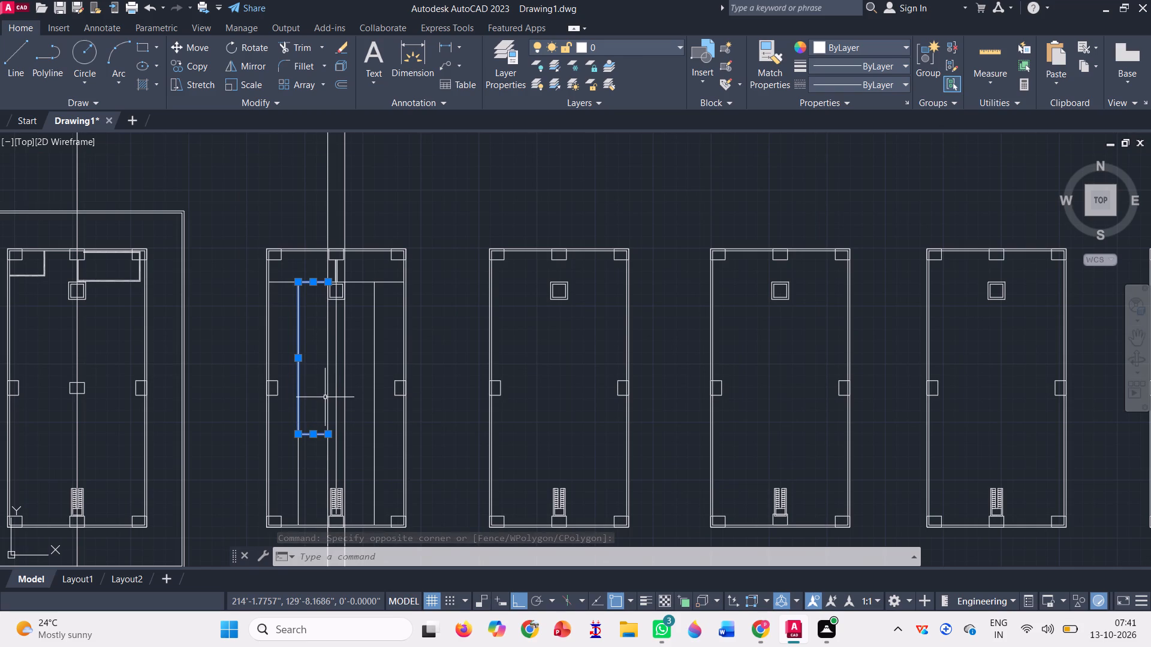
key("j")
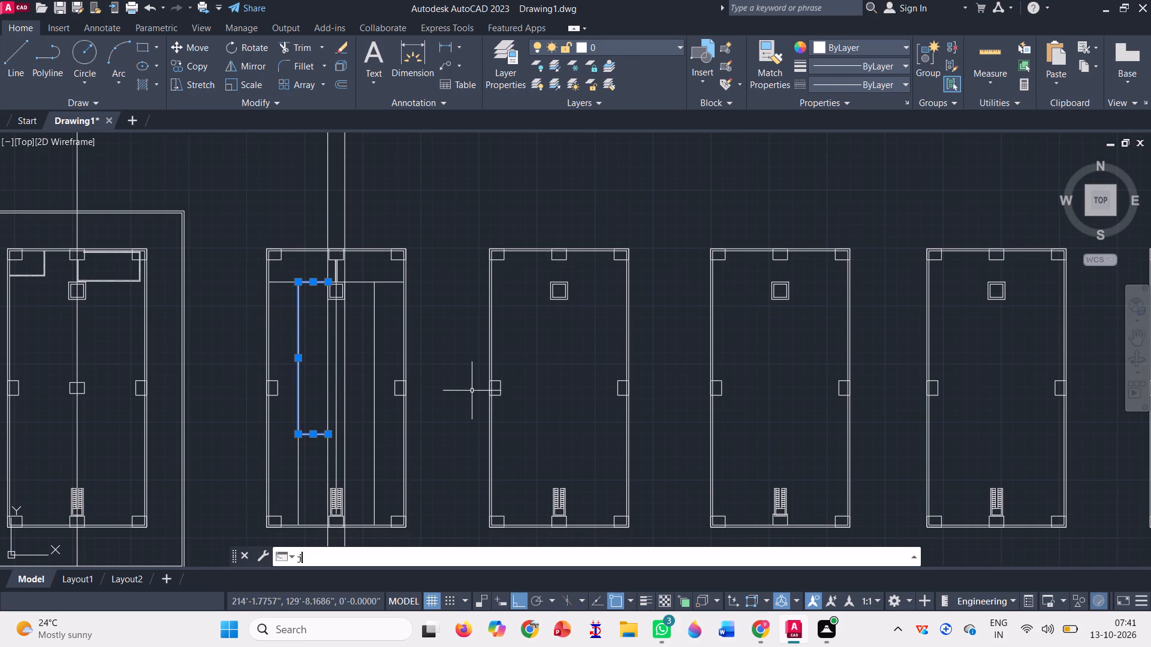
key("Return")
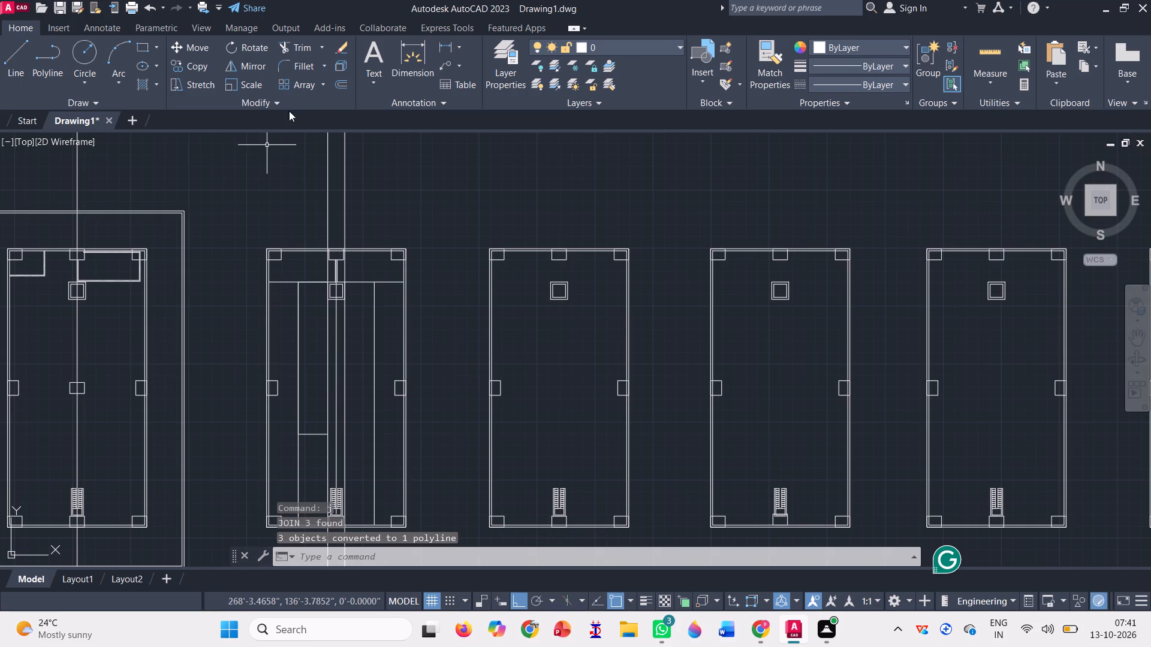
Offset the joined outline west of the construction lines 4" inward in the second plan.
left_click(345, 83)
scroll(313, 467, "up", 2)
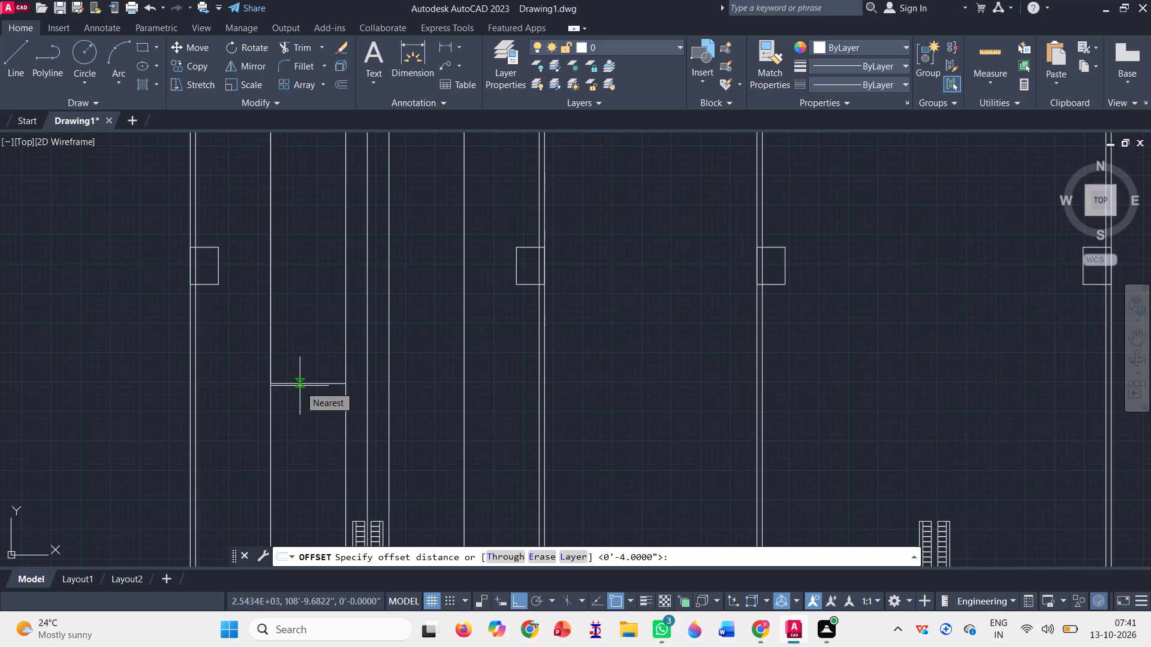
key("Return")
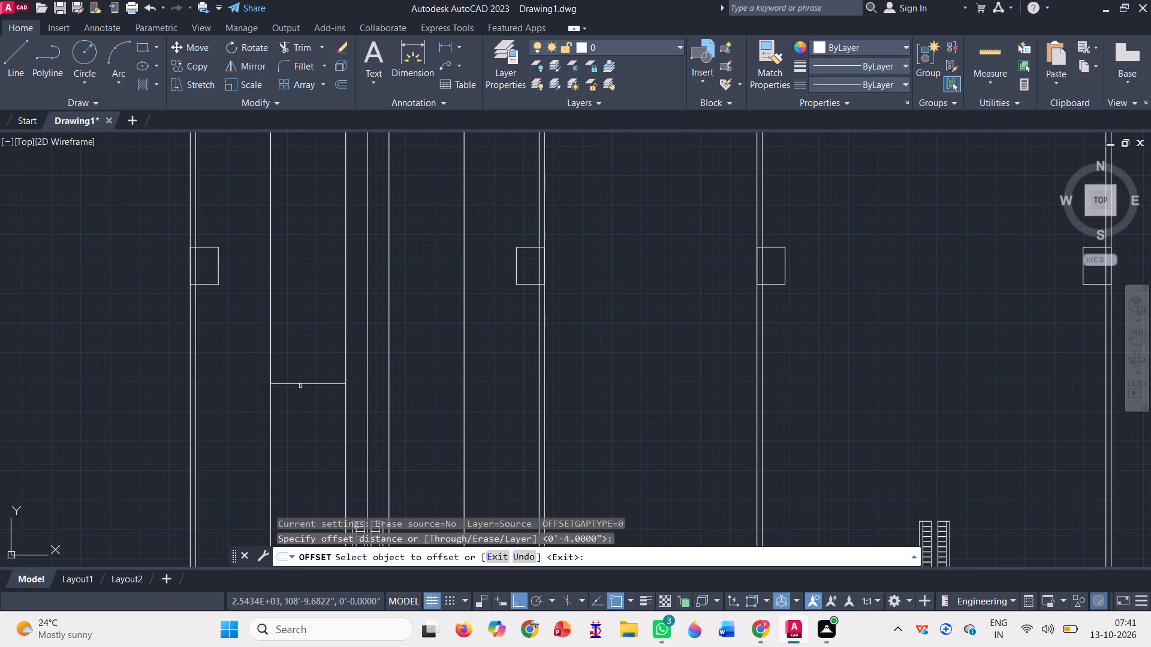
left_click(310, 382)
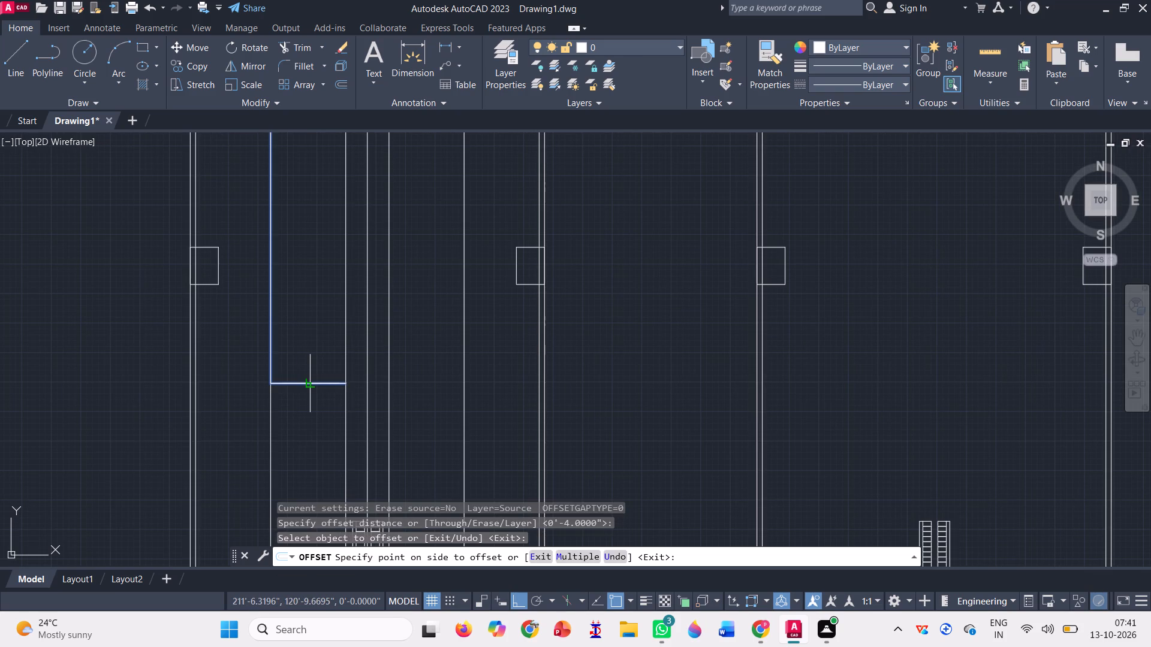
left_click(309, 346)
scroll(303, 423, "down", 2)
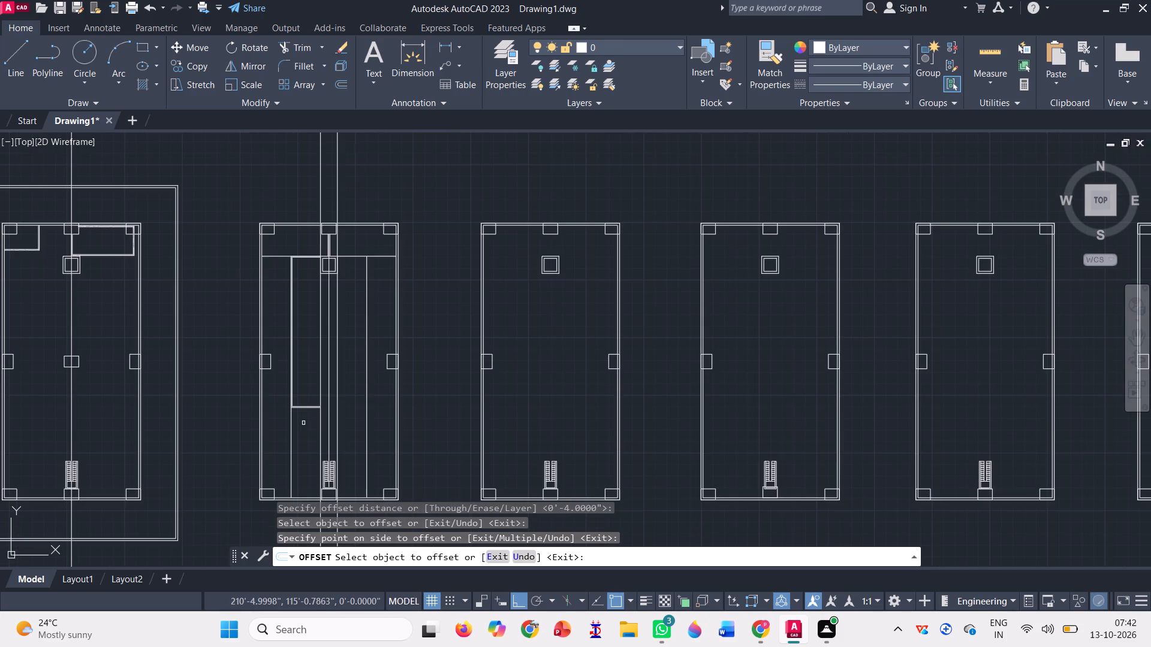
scroll(261, 332, "up", 1)
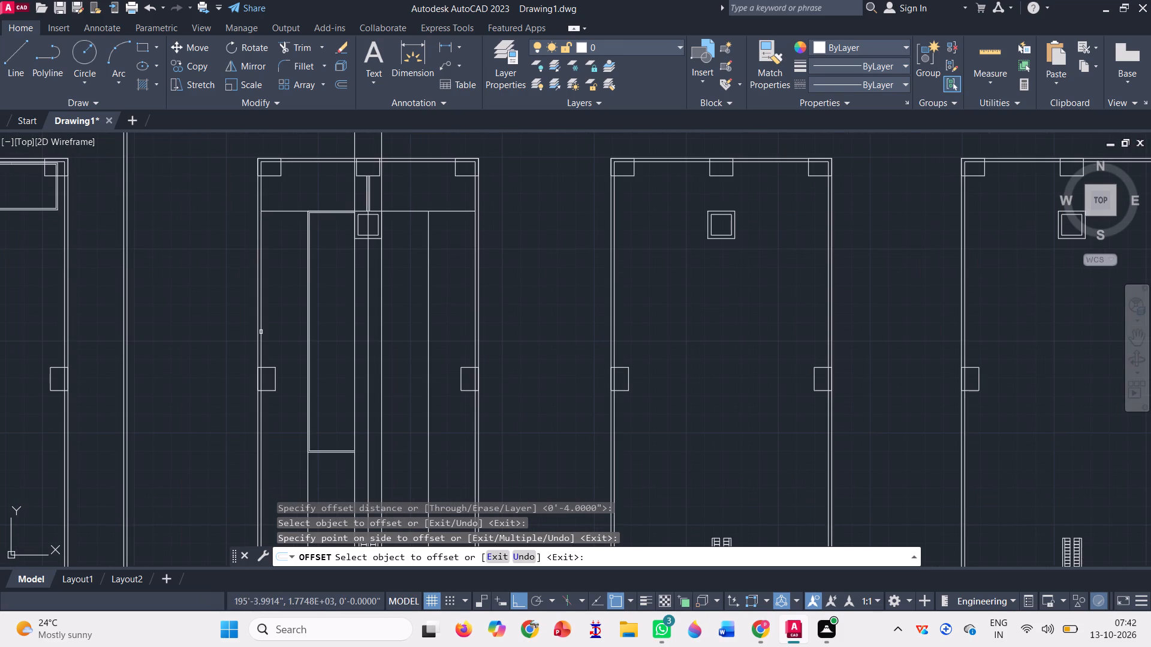
key("Escape")
Draw the southwest room outline from the west vertical line's south end, about 20'-7" north along it, and west to the inner wall.
scroll(271, 318, "down", 1)
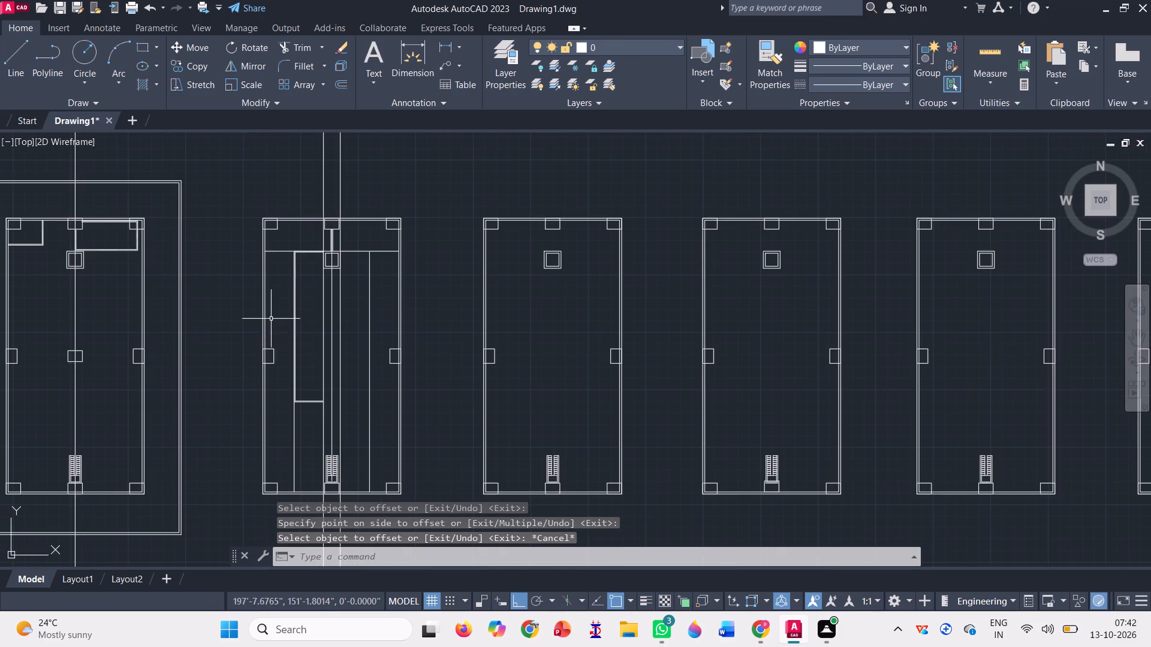
left_click(16, 58)
scroll(271, 474, "up", 2)
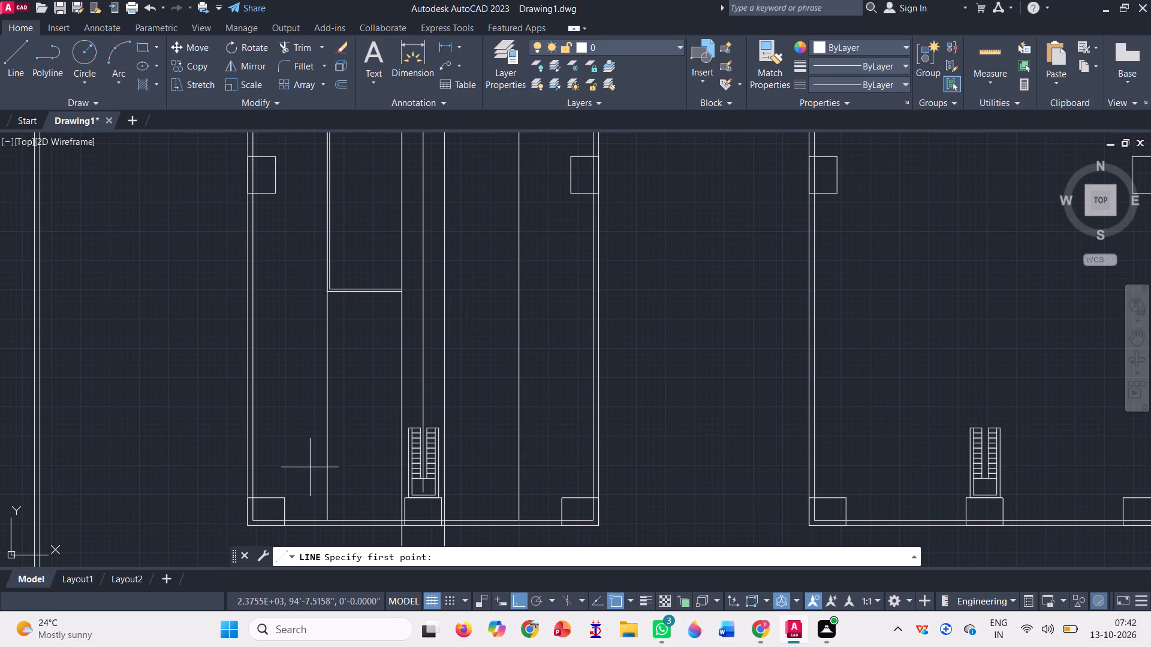
left_click(326, 520)
left_click(329, 376)
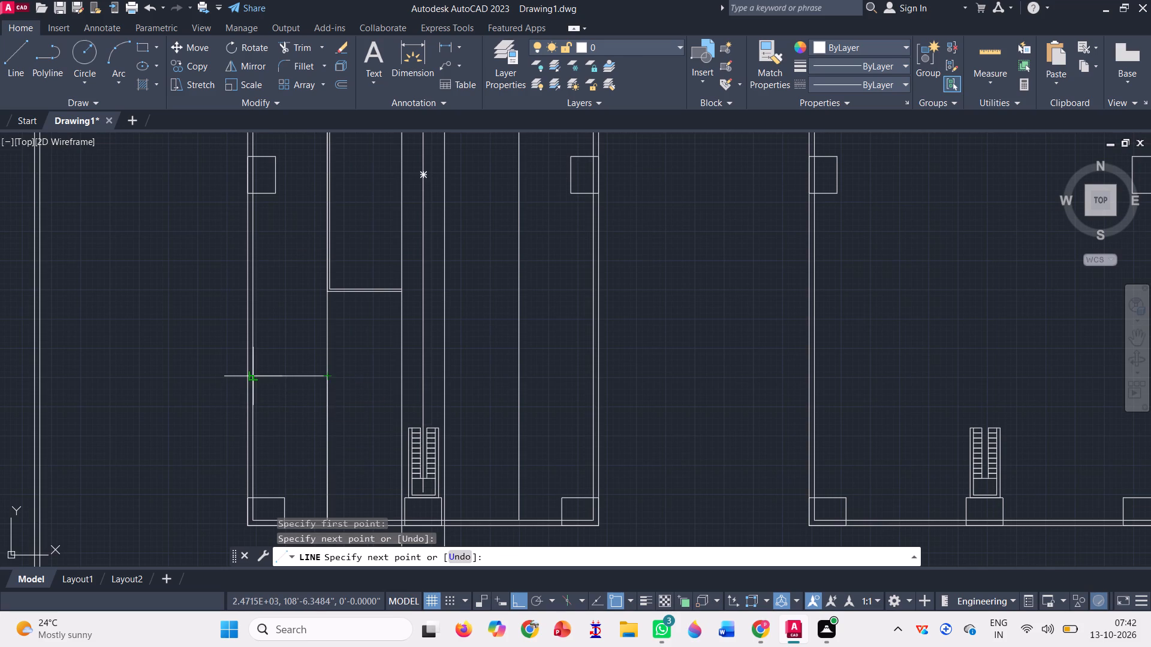
left_click(256, 373)
key("space")
scroll(315, 346, "down", 1)
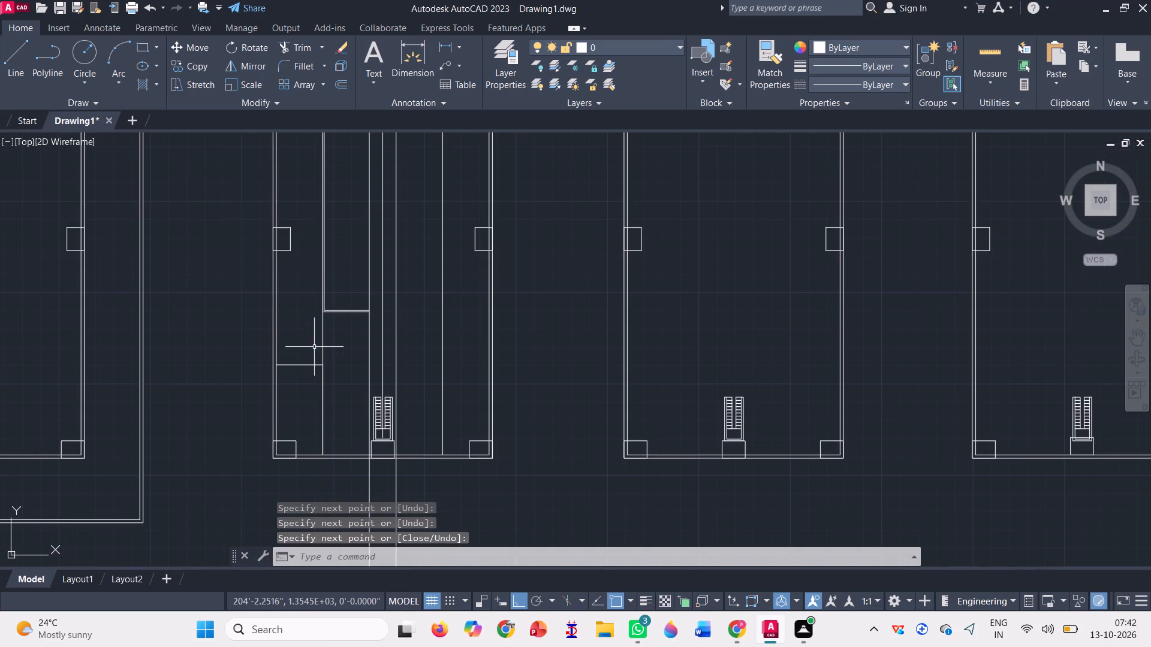
Draw a three-sided outline about 10'-7" by 14'-3" from the southwest room's northeast corner to the west construction line and back.
scroll(361, 405, "up", 1)
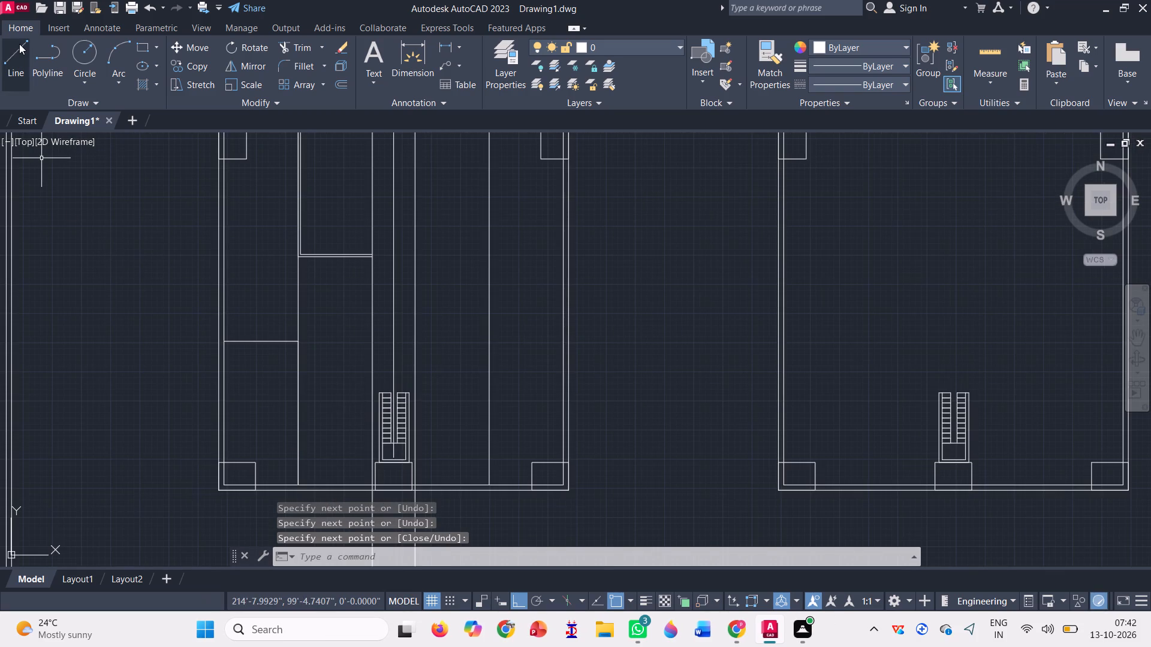
left_click(19, 47)
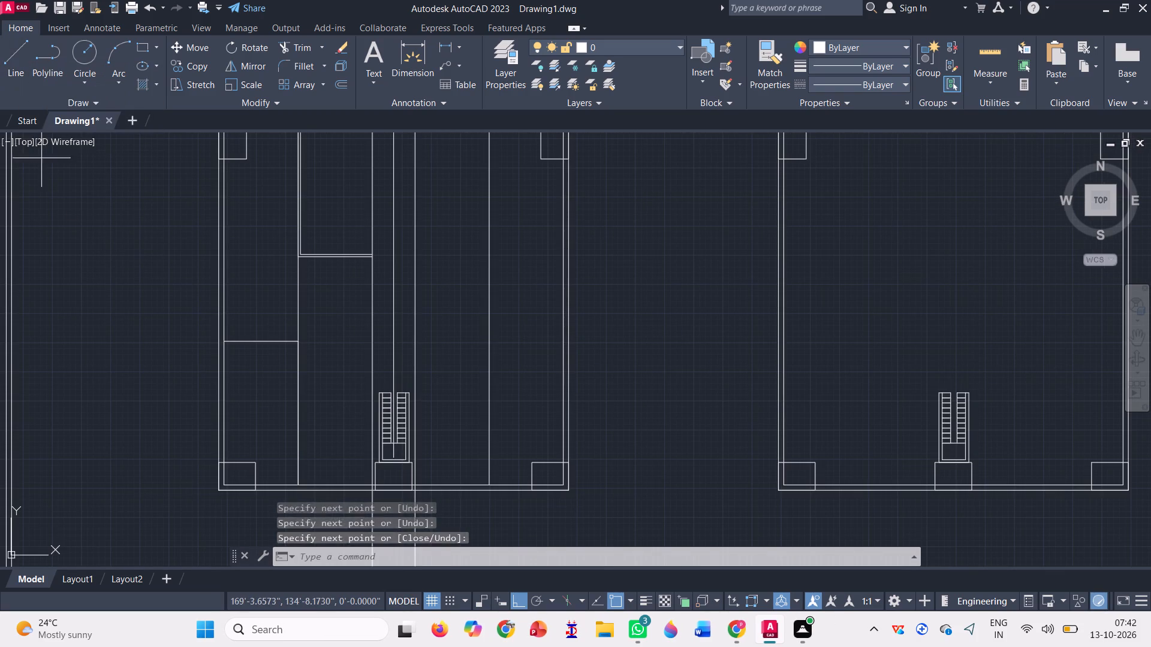
scroll(286, 346, "up", 1)
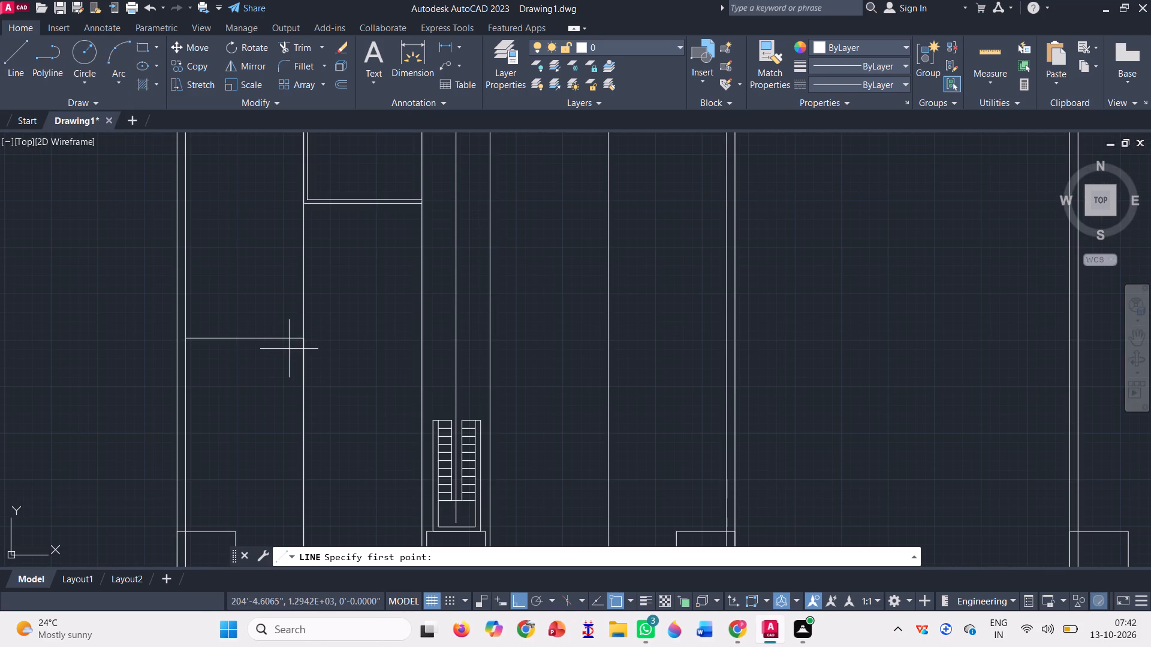
scroll(289, 349, "down", 1)
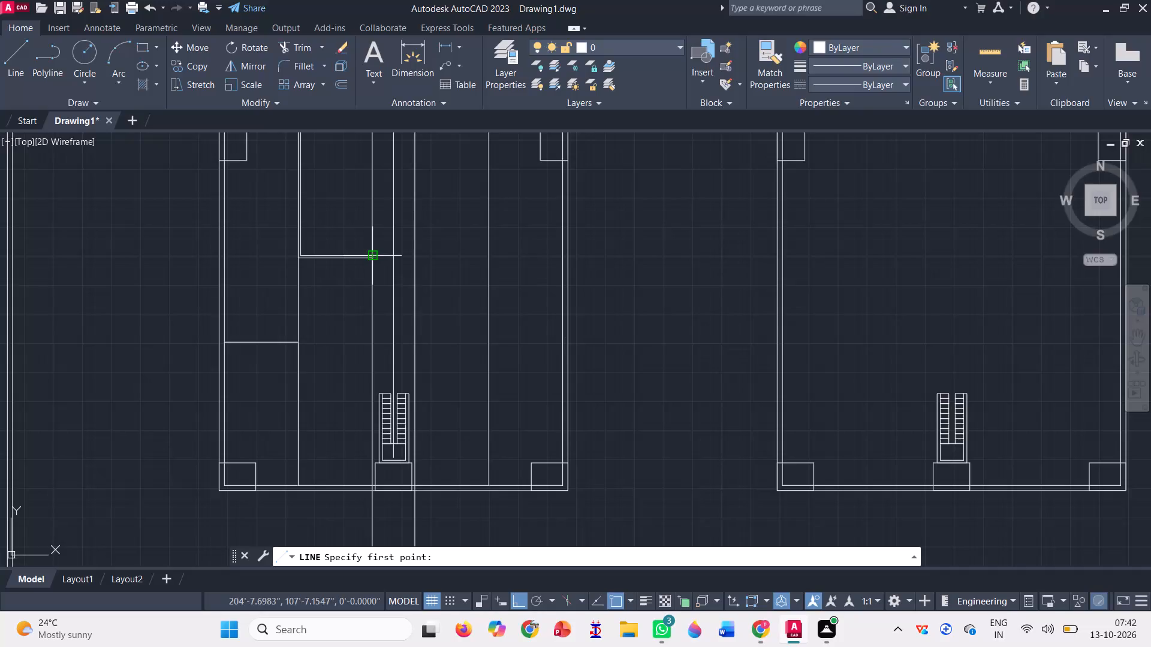
scroll(371, 259, "up", 2)
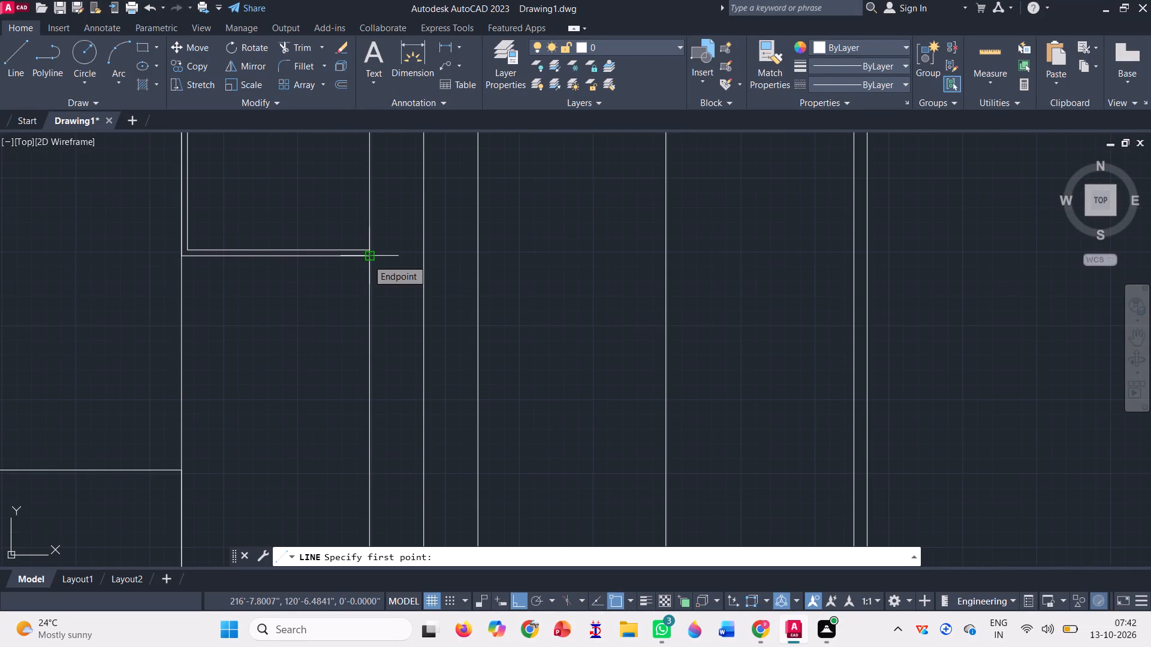
scroll(314, 198, "down", 1)
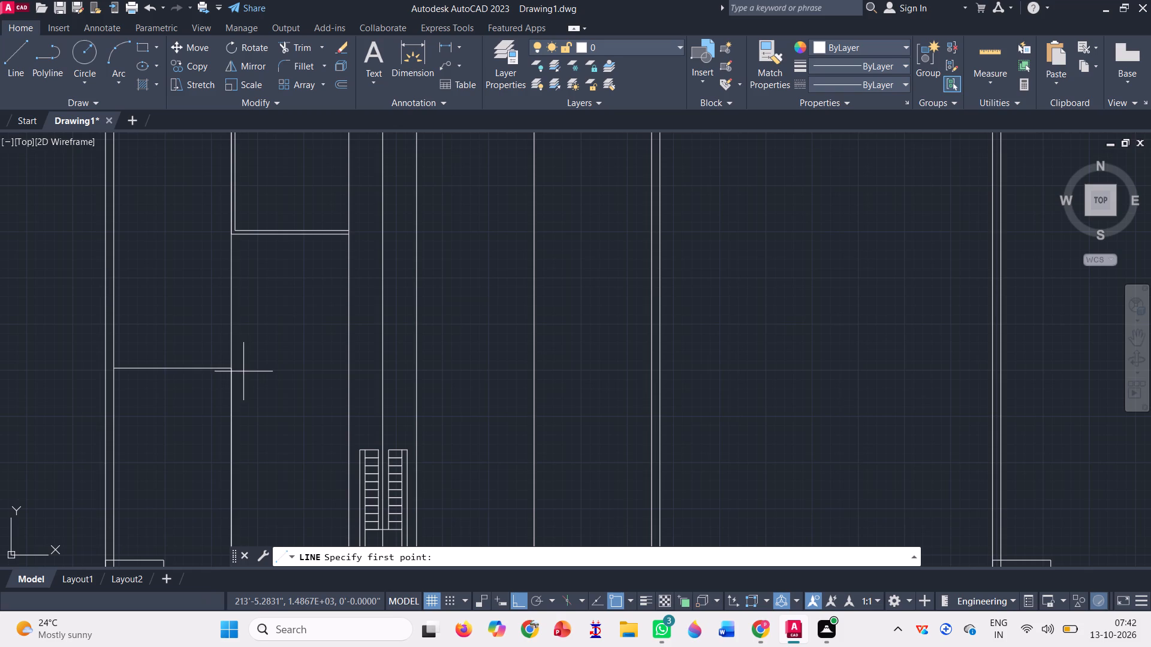
left_click(229, 367)
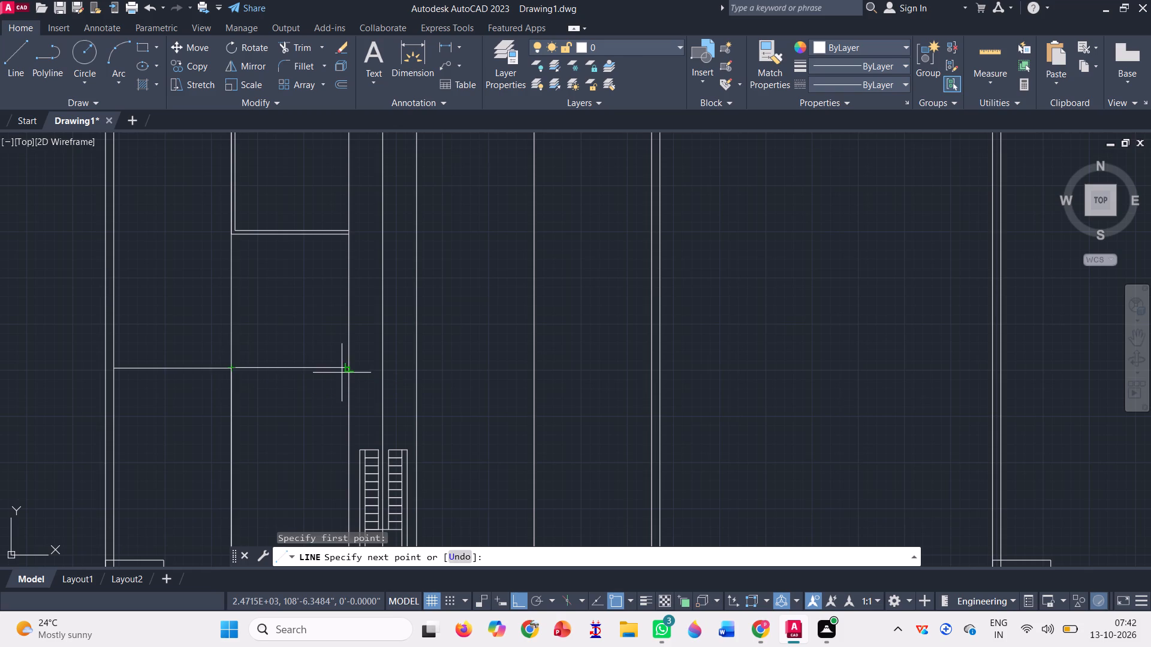
left_click(348, 367)
scroll(281, 317, "down", 2)
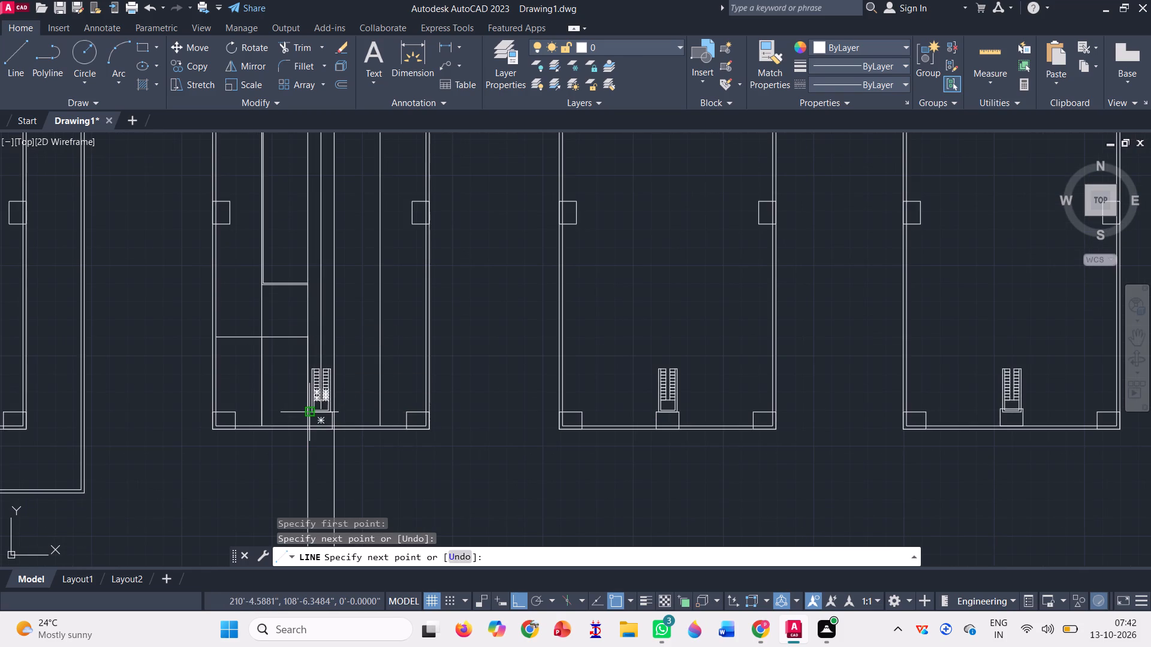
scroll(310, 409, "up", 3)
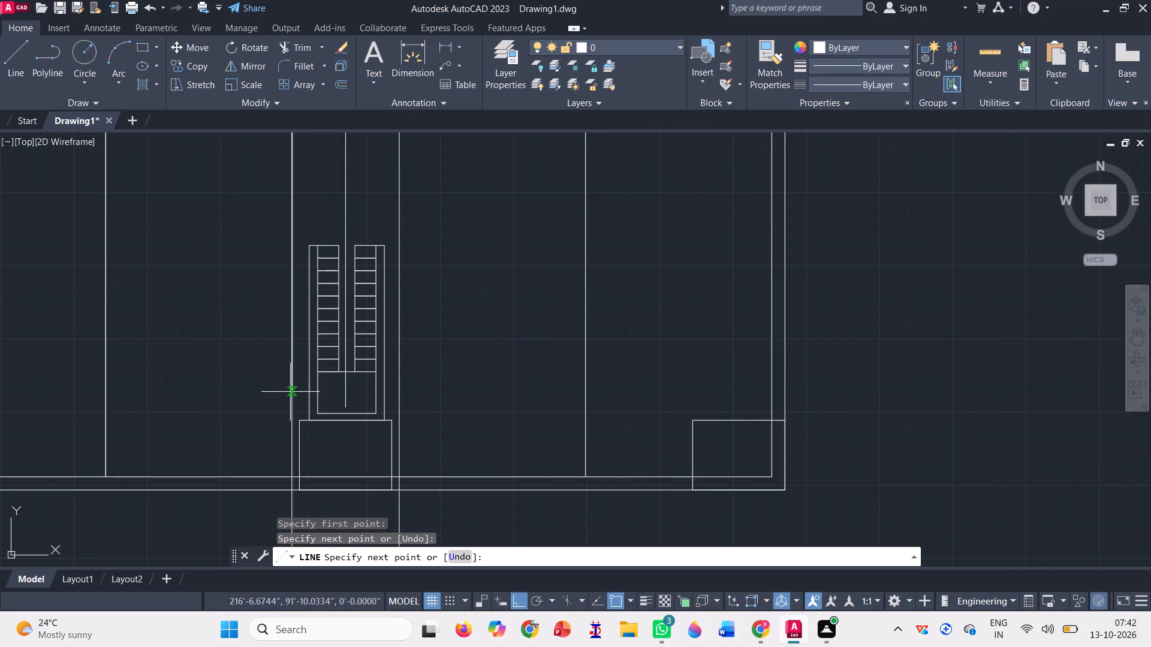
scroll(295, 370, "down", 1)
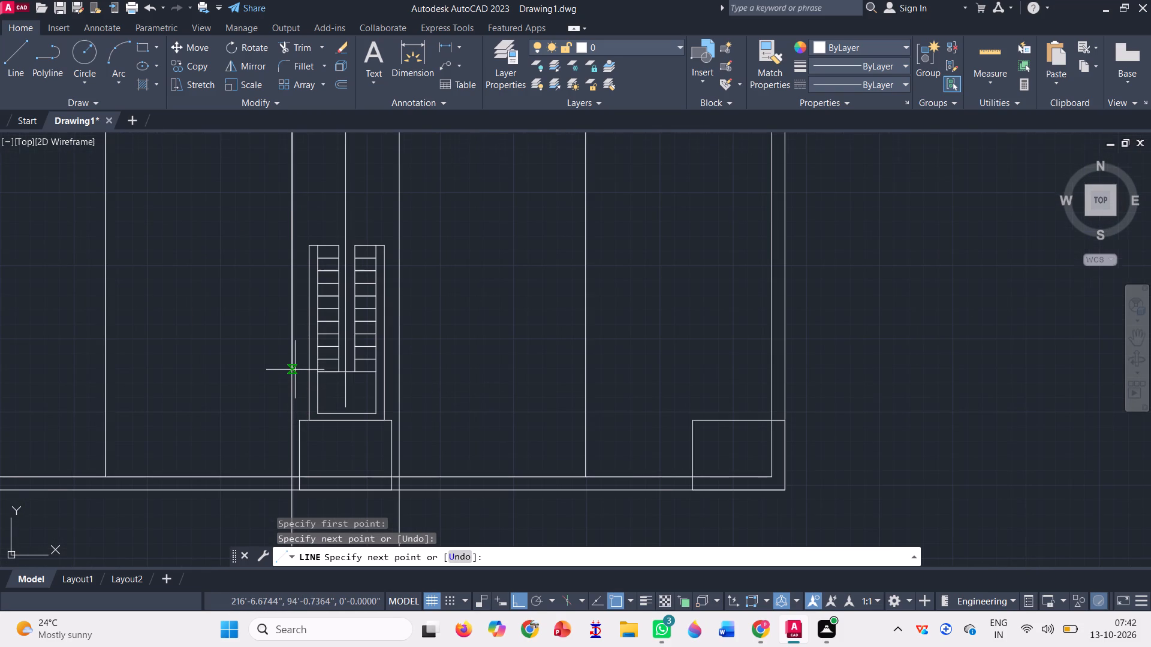
left_click(293, 367)
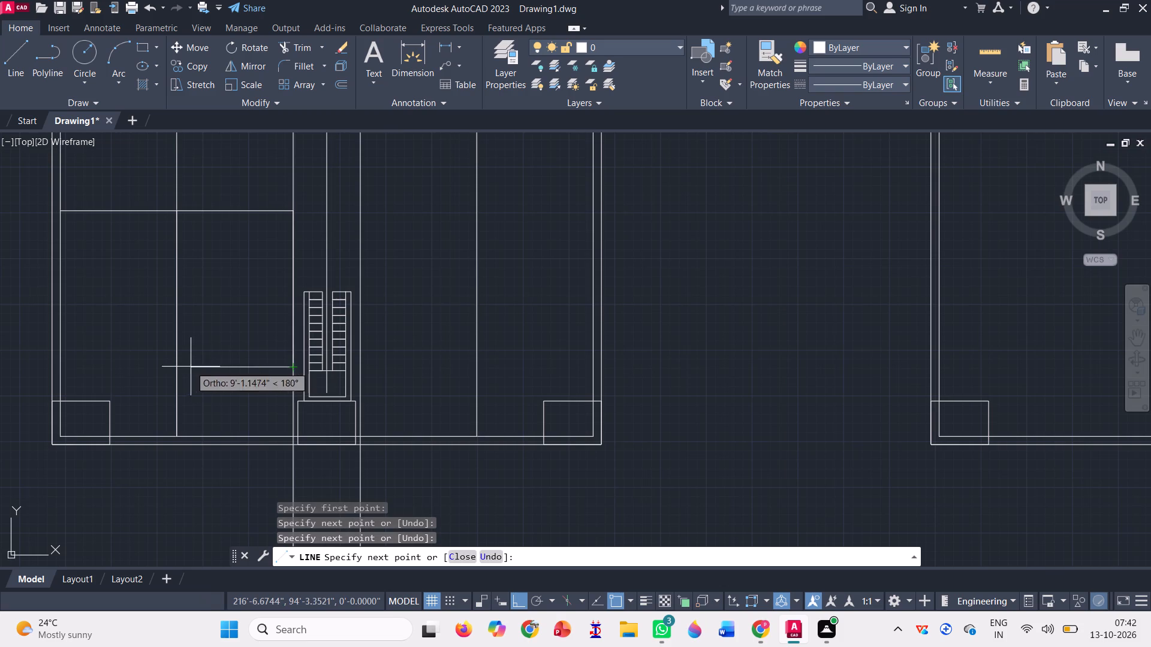
left_click(179, 363)
key("space")
scroll(291, 388, "down", 2)
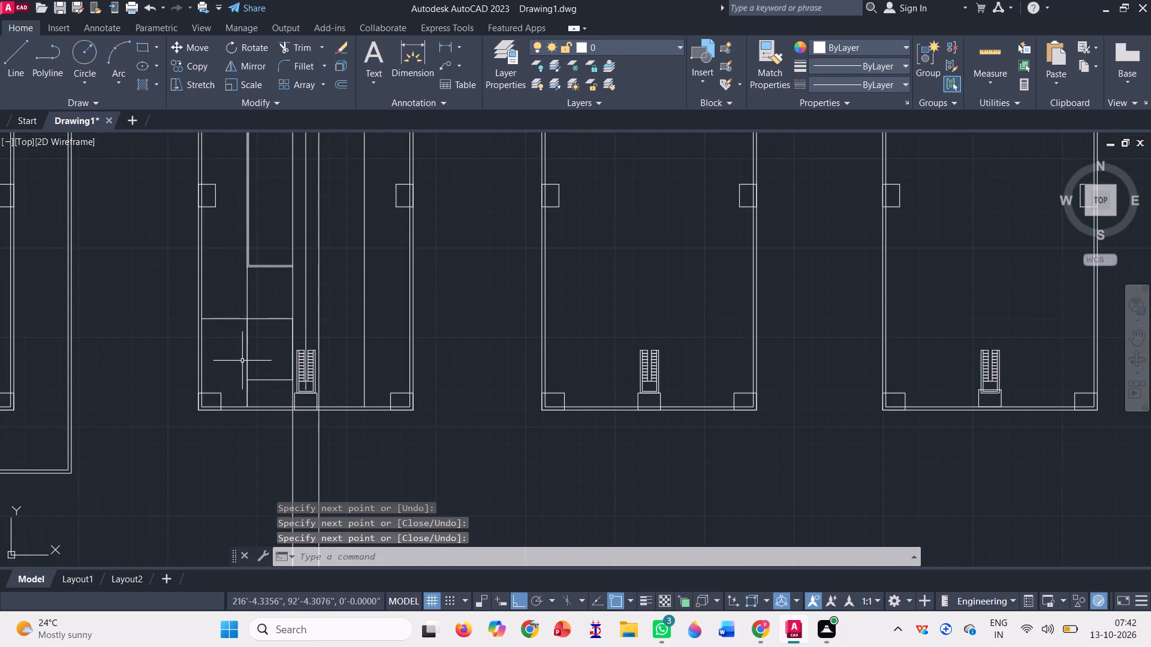
Offset the southwest room's north and east lines 4" into the room.
left_click(341, 82)
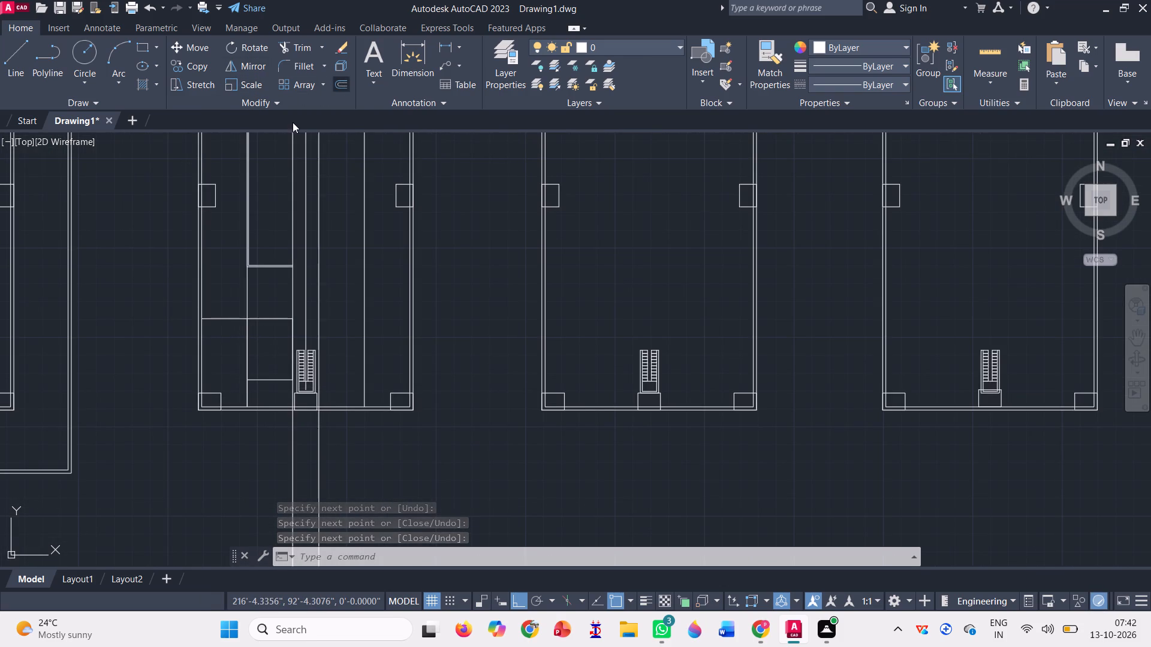
key("Return")
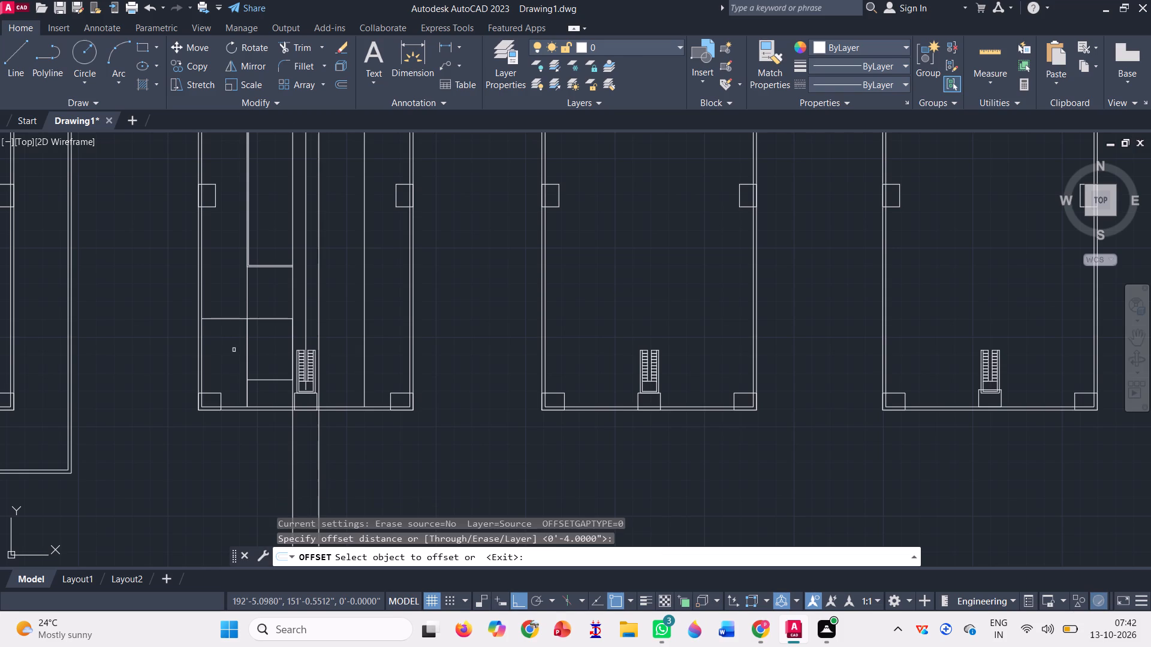
scroll(238, 315, "up", 2)
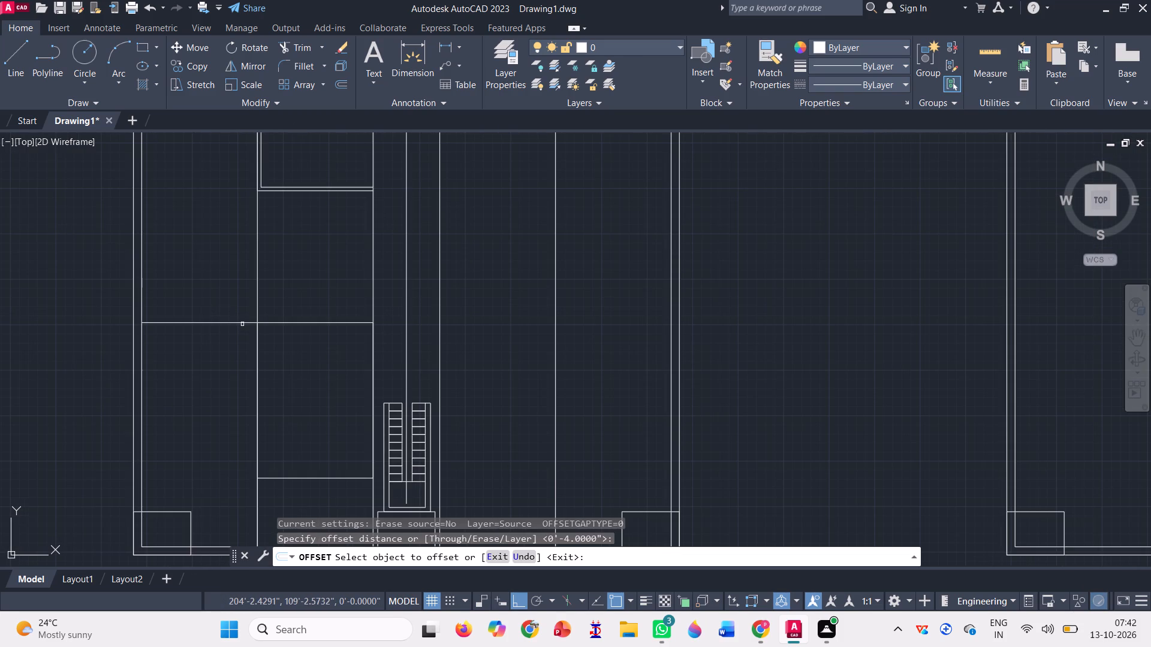
left_click(242, 323)
left_click(245, 413)
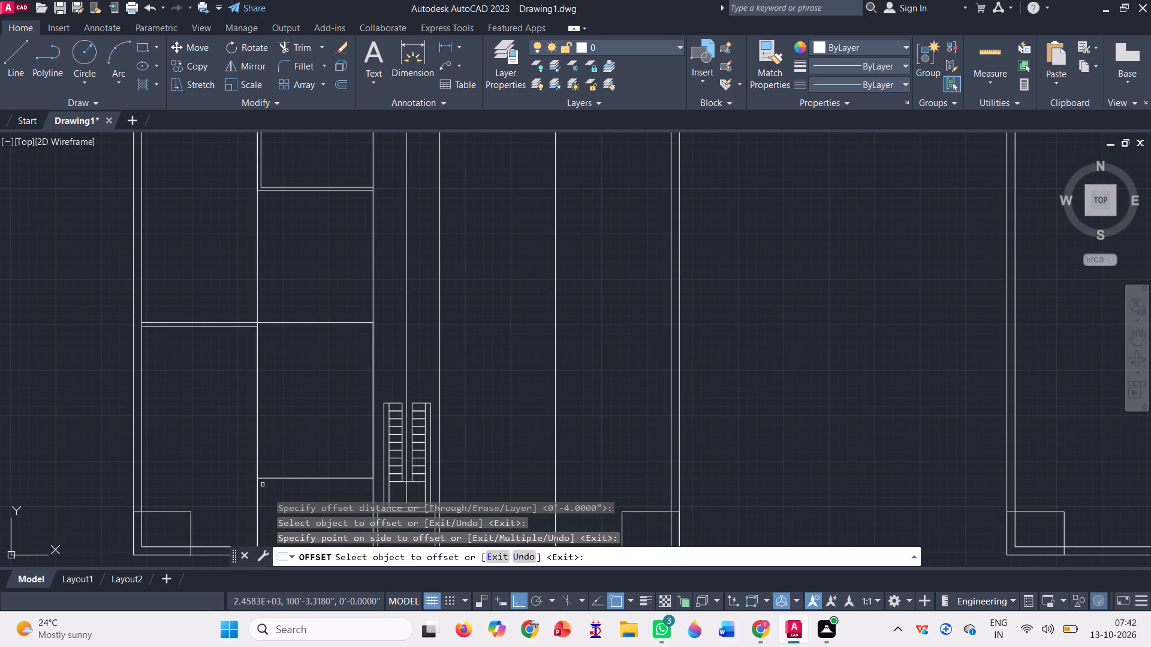
left_click(259, 498)
left_click(213, 482)
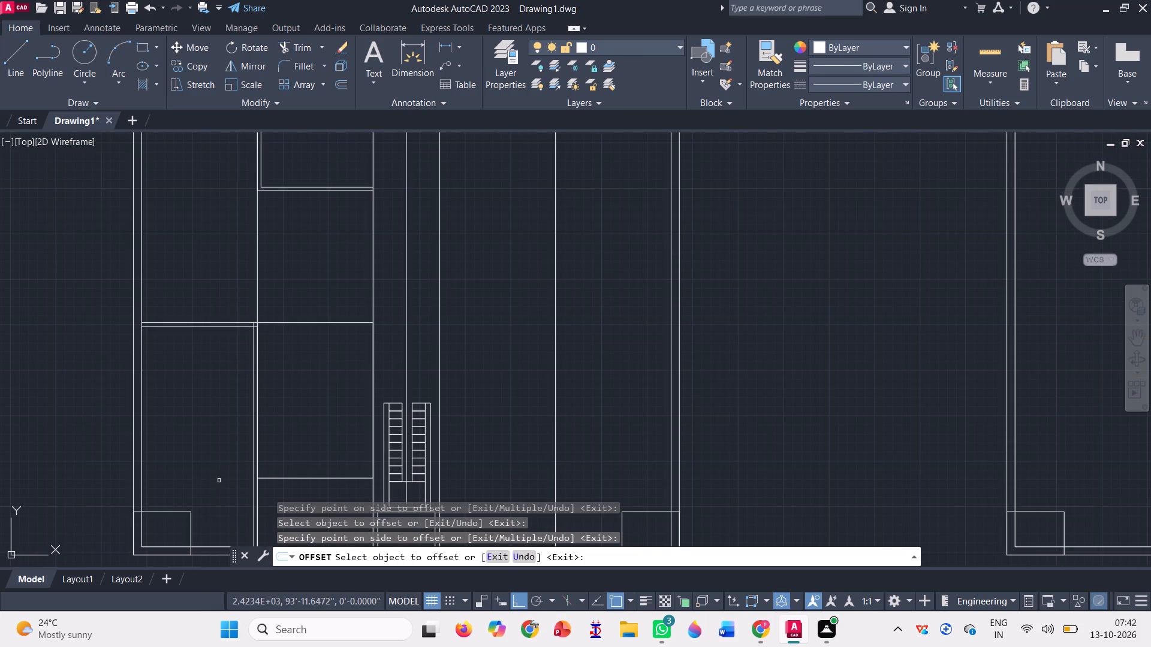
Offset the north, south and east lines of the room beside the southwest room 4" inward.
left_click(311, 323)
left_click(309, 352)
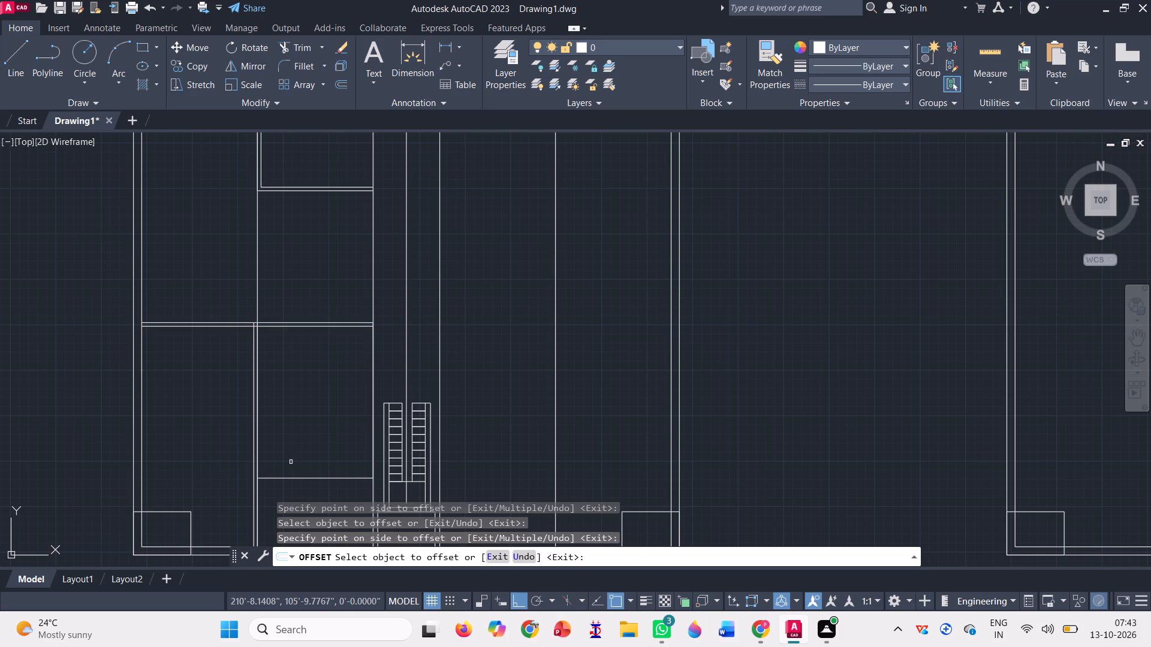
left_click(288, 480)
left_click(285, 454)
scroll(287, 453, "down", 2)
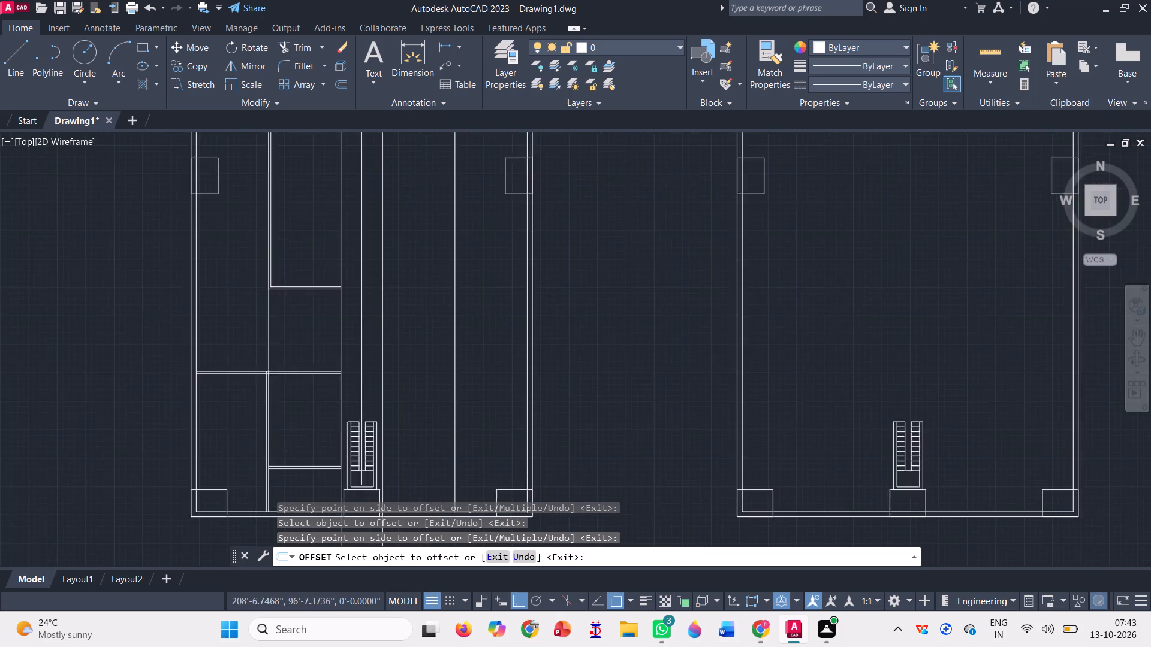
scroll(296, 483, "up", 2)
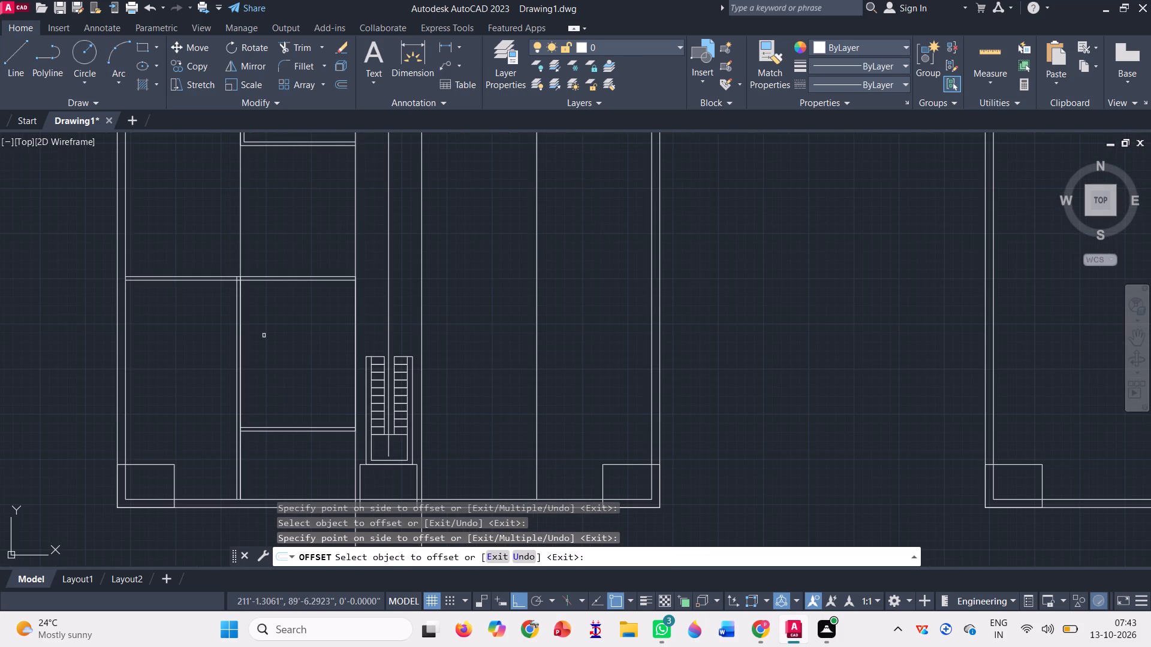
scroll(273, 370, "down", 1)
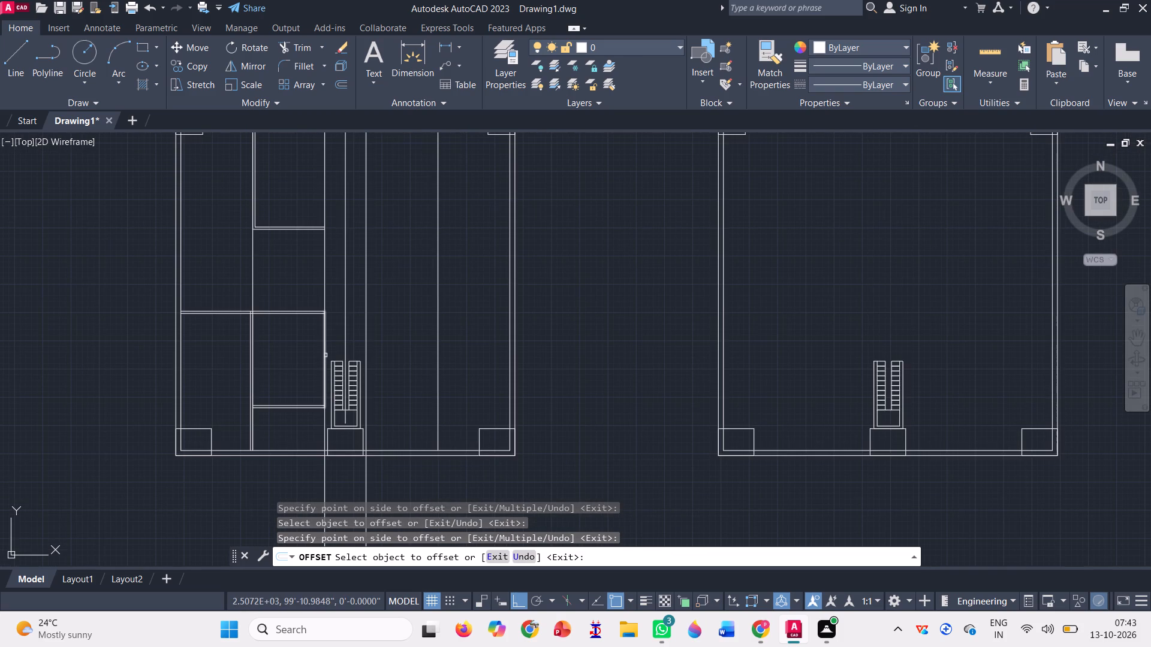
left_click(325, 352)
left_click(315, 349)
scroll(300, 400, "down", 1)
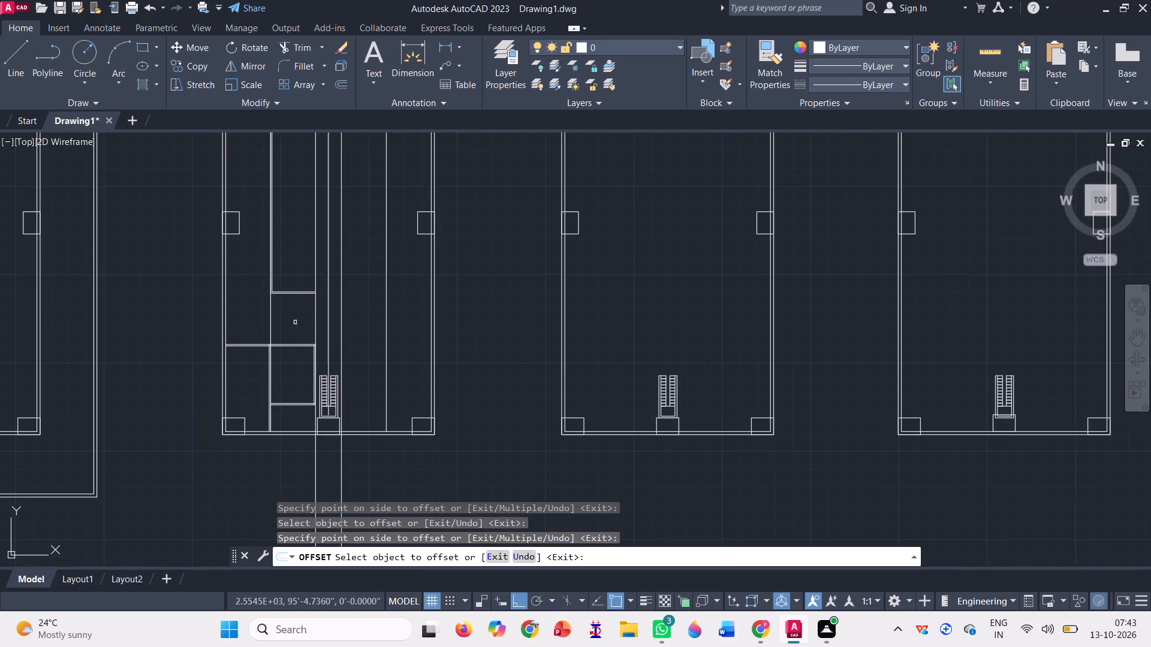
scroll(321, 321, "down", 1)
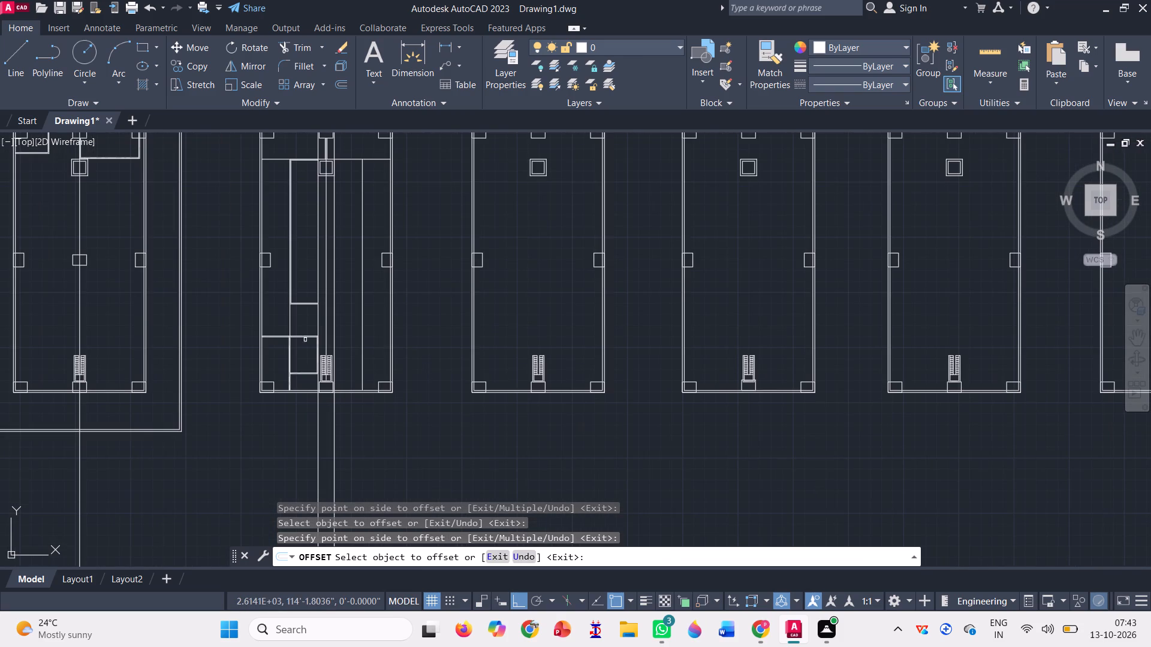
scroll(280, 157, "up", 1)
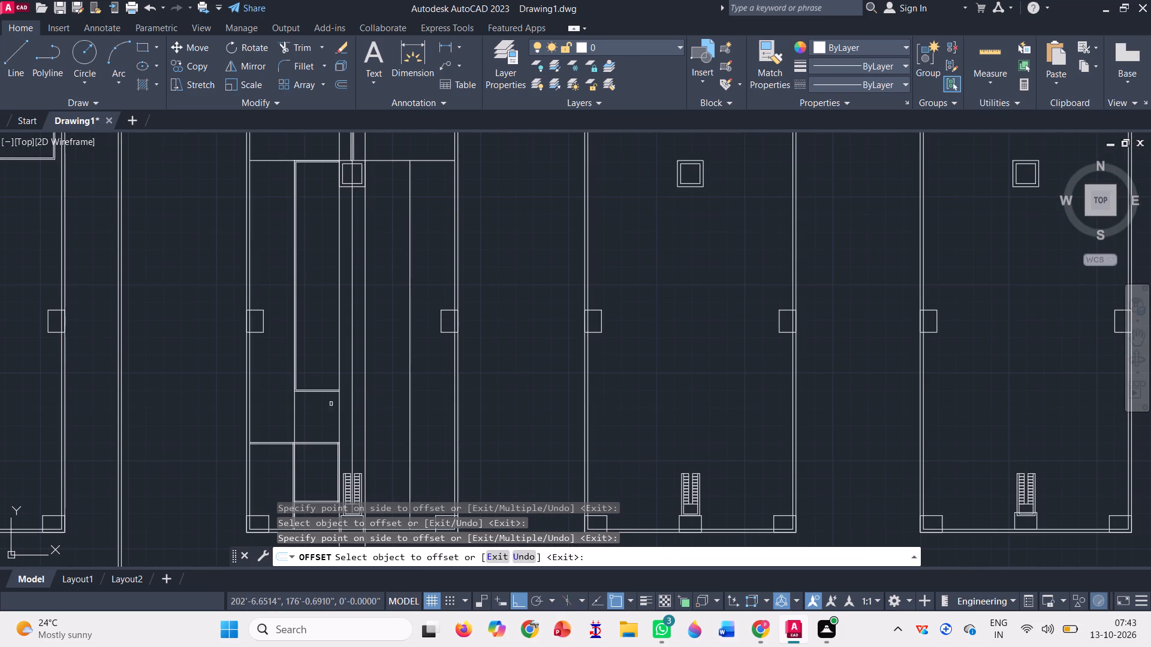
key("space")
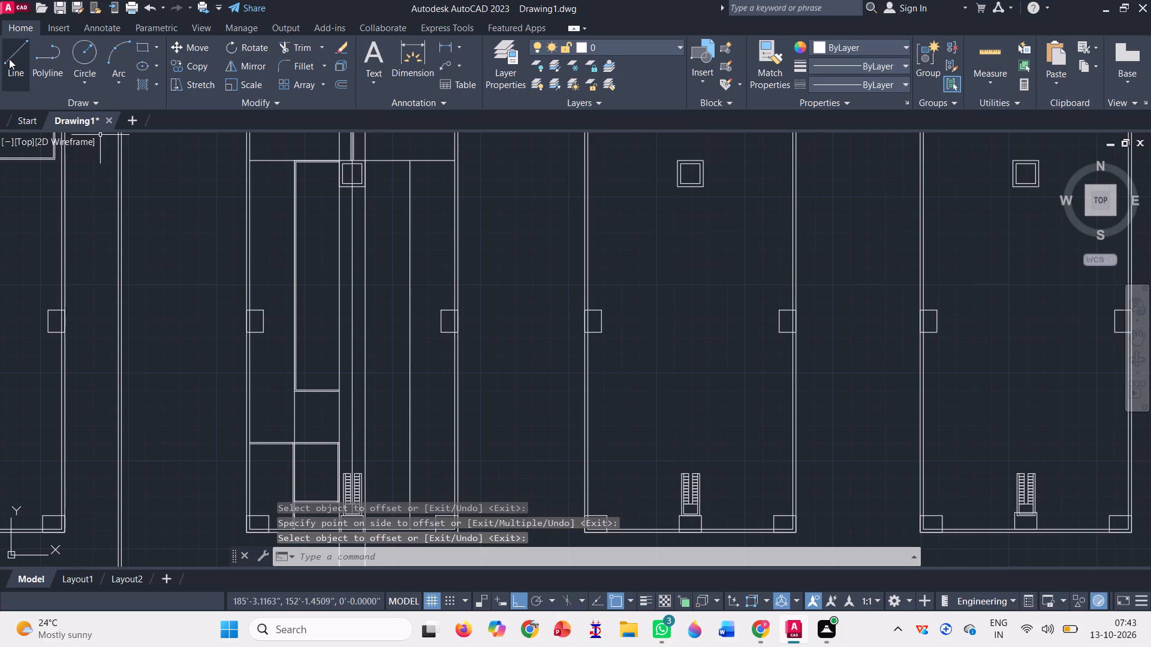
Draw a vertical line about 66'-9" long from the long room's northeast corner south to the smaller room's northeast corner.
left_click(9, 59)
scroll(346, 173, "up", 2)
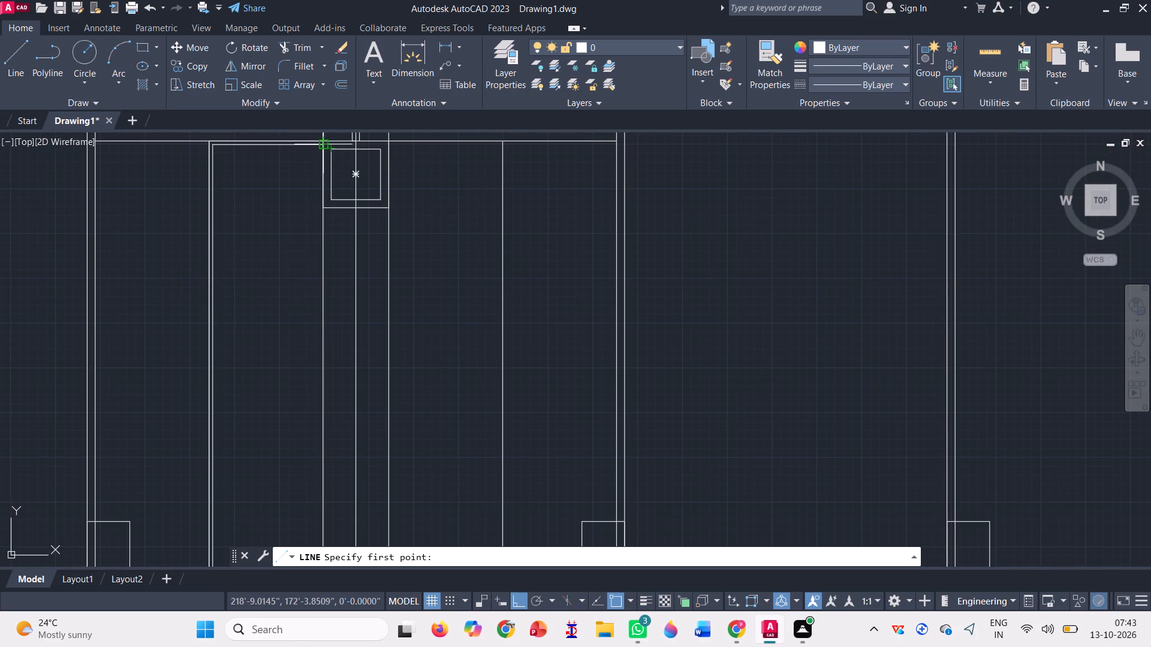
scroll(322, 140, "up", 3)
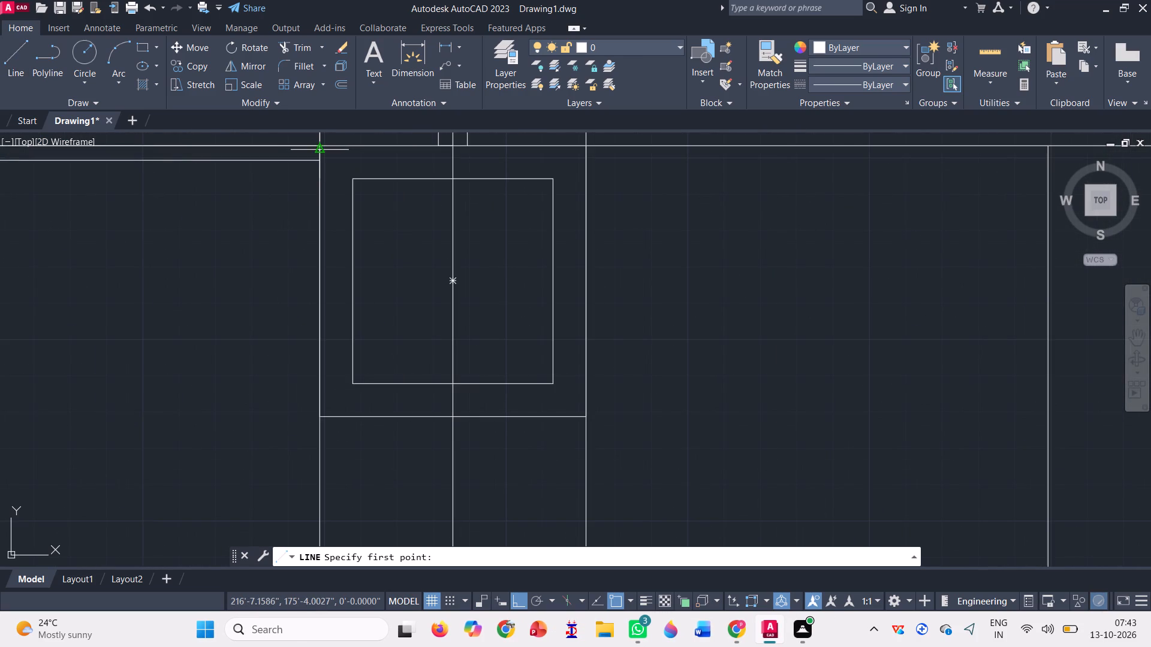
left_click(324, 147)
scroll(342, 154, "down", 3)
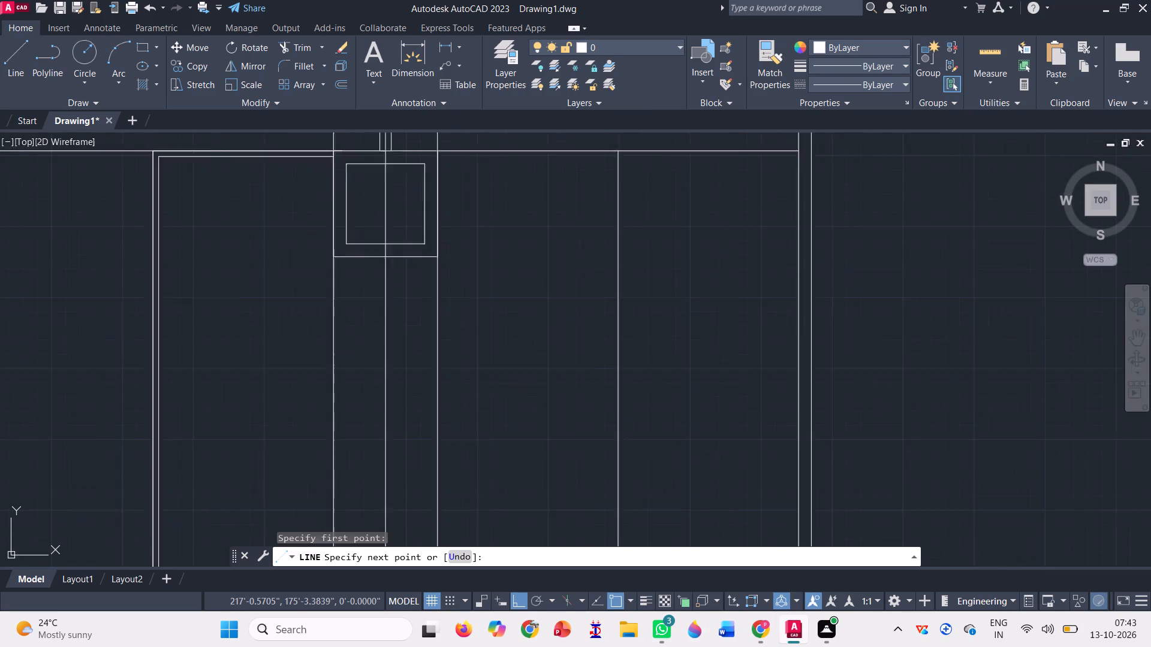
scroll(336, 132, "down", 1)
scroll(327, 212, "down", 2)
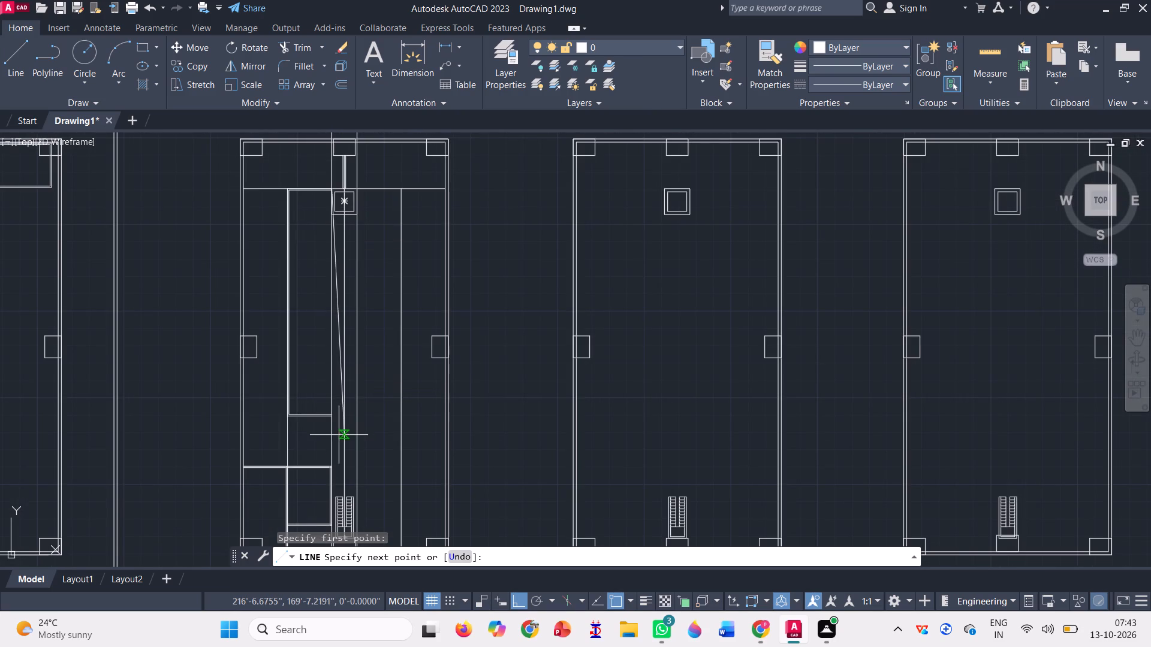
scroll(327, 487, "up", 3)
scroll(367, 404, "up", 2)
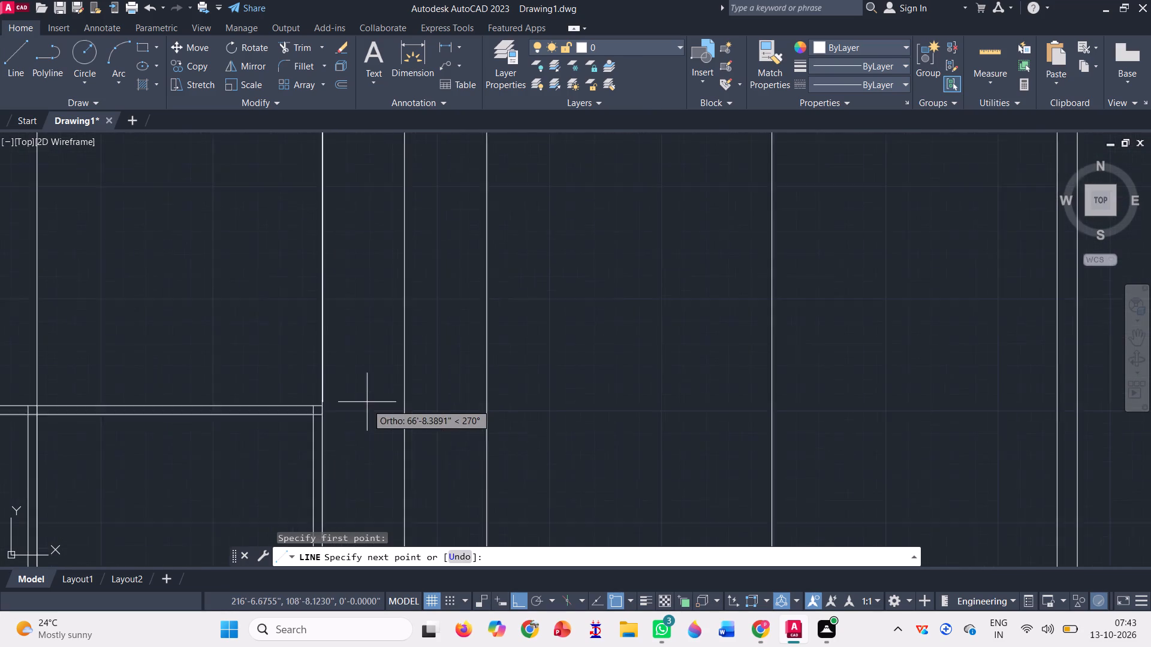
left_click(296, 407)
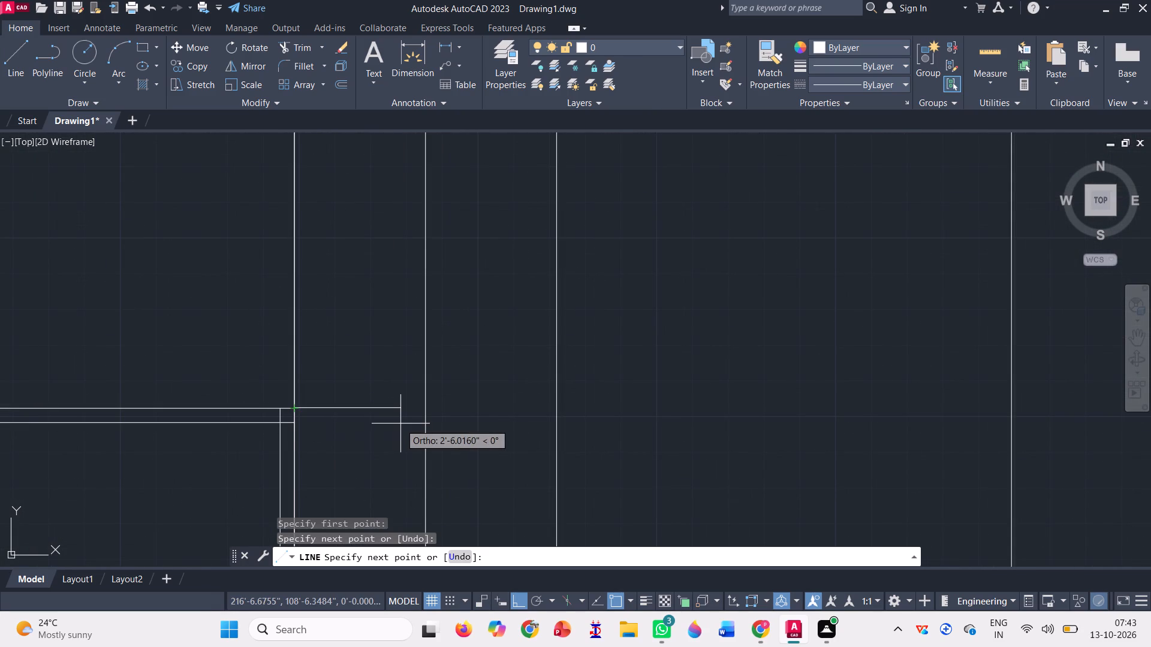
key("space")
scroll(267, 402, "down", 5)
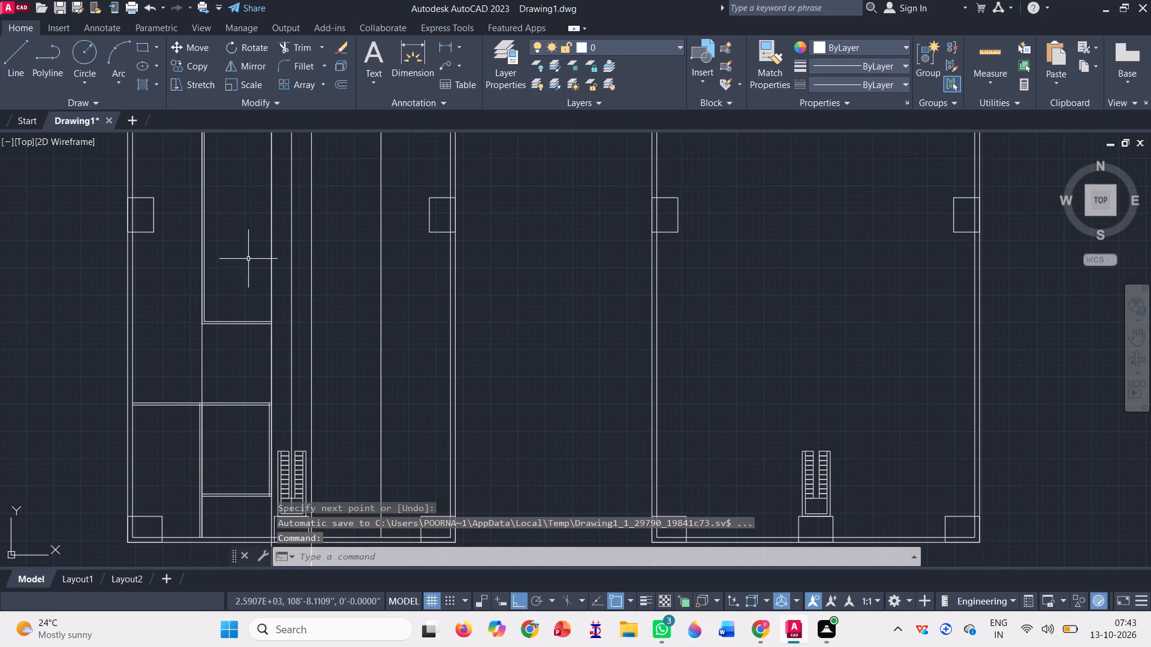
Offset the long room's east vertical line 4" west into the room.
left_click(346, 80)
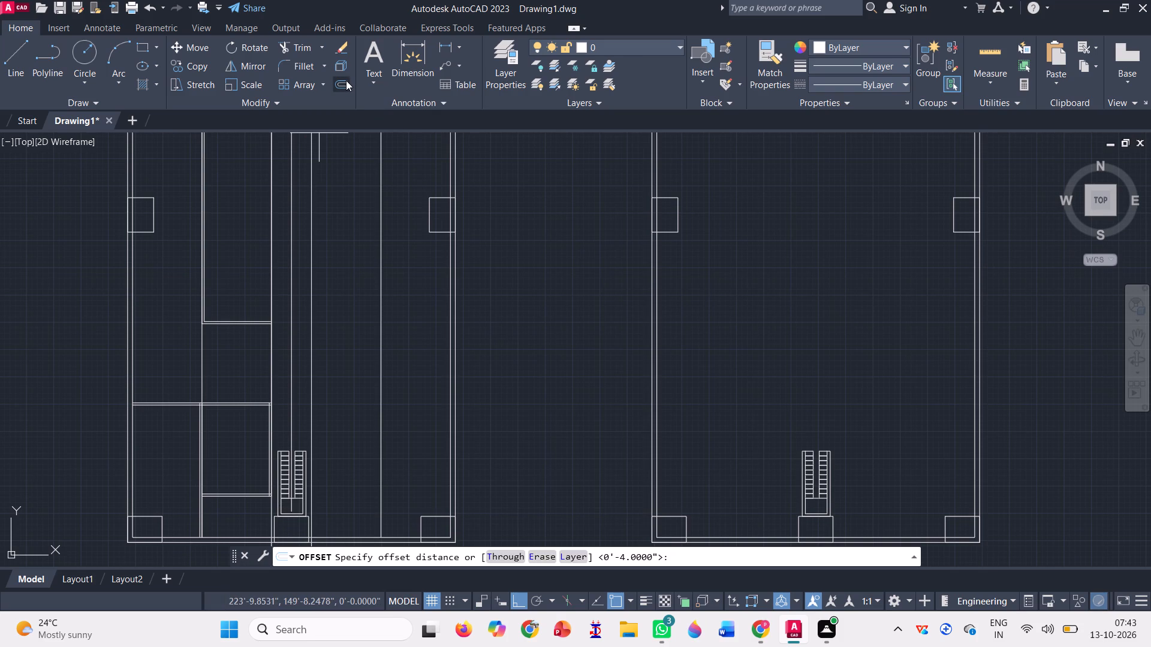
key("Return")
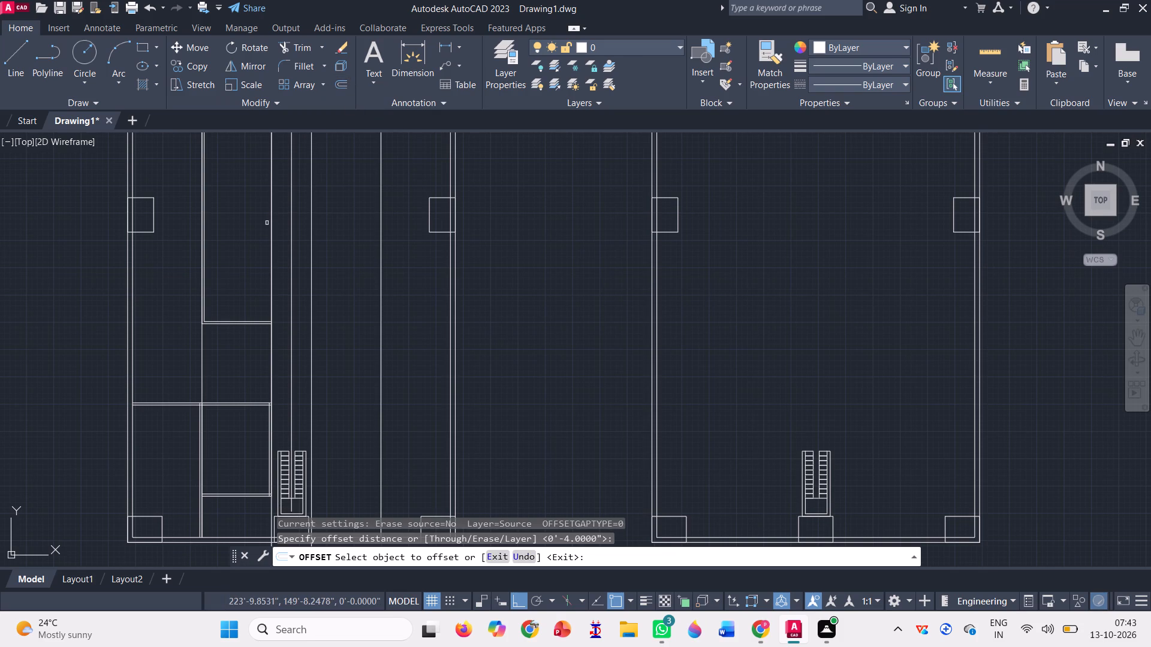
left_click(272, 225)
left_click(245, 222)
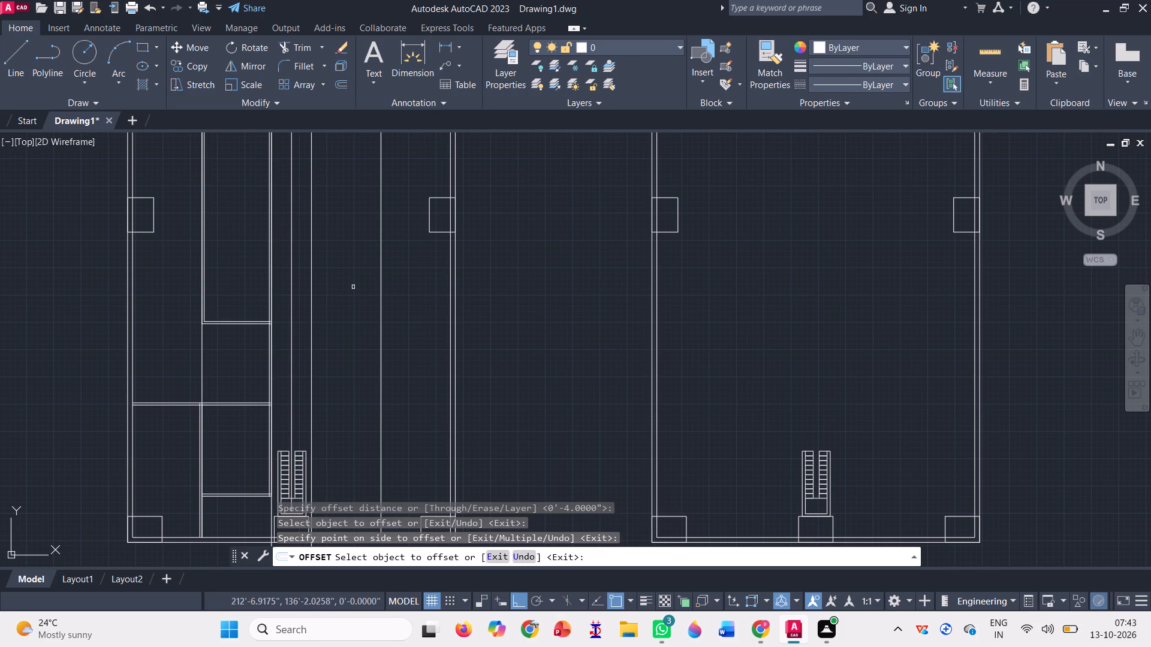
scroll(387, 303, "down", 1)
scroll(336, 321, "down", 2)
scroll(292, 247, "up", 2)
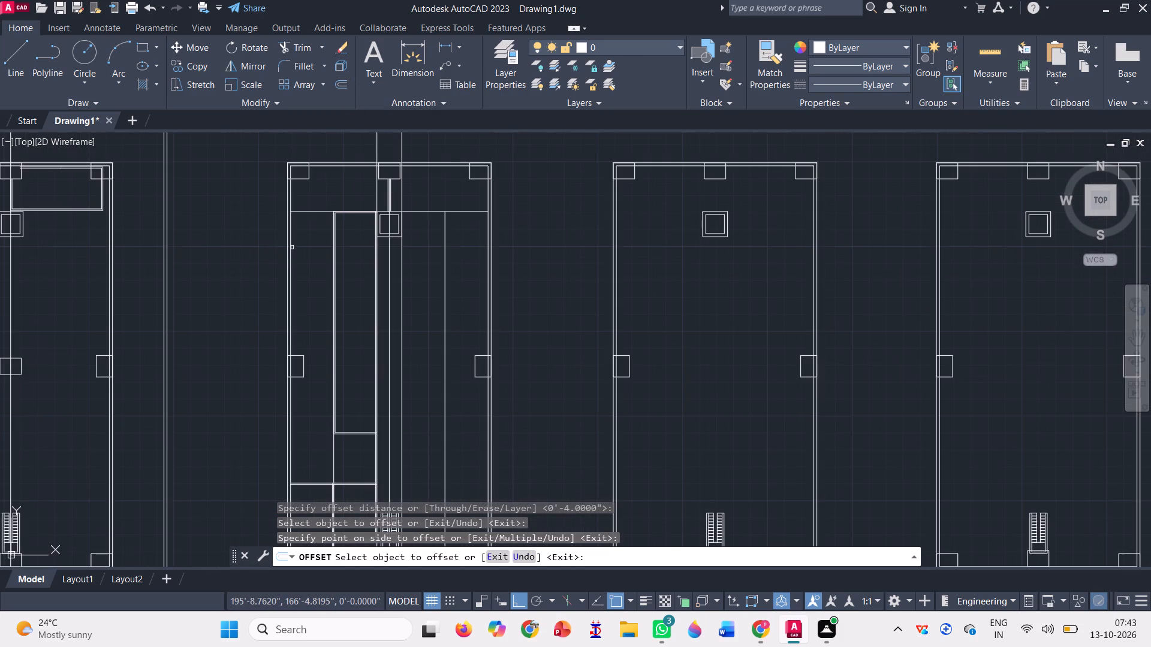
key("Return")
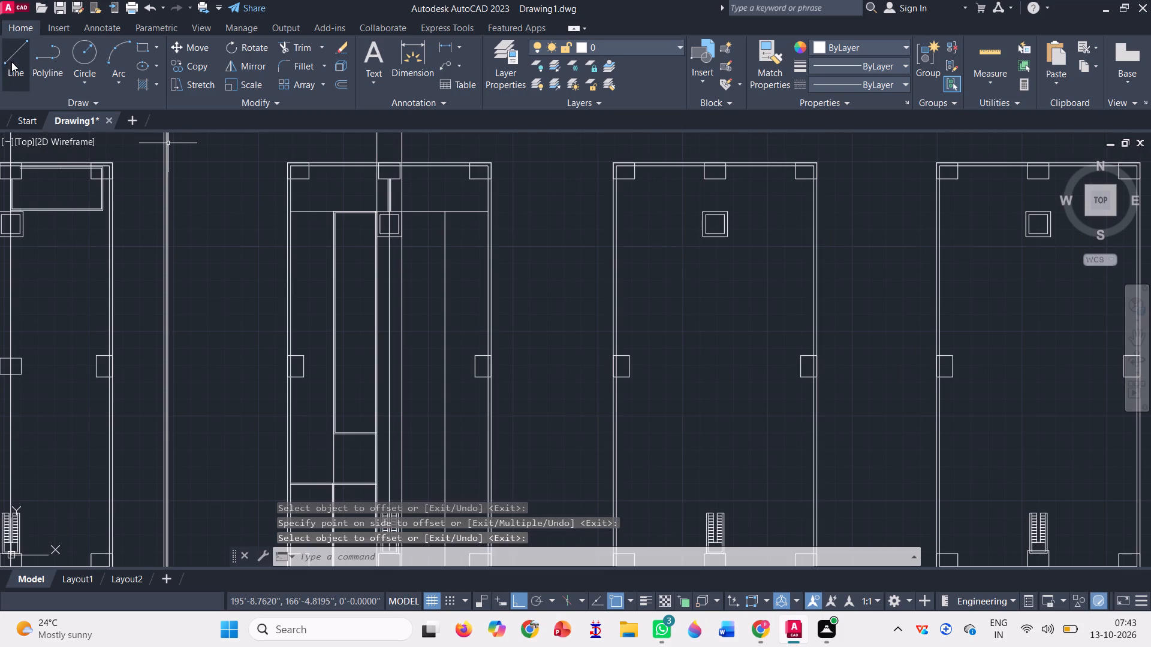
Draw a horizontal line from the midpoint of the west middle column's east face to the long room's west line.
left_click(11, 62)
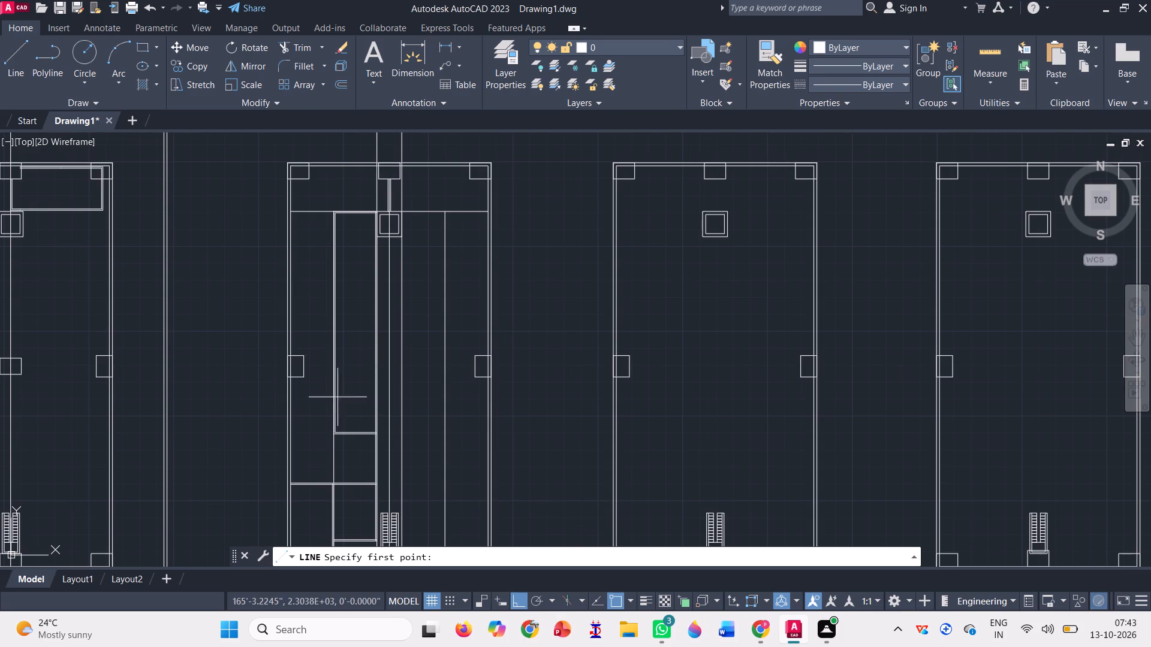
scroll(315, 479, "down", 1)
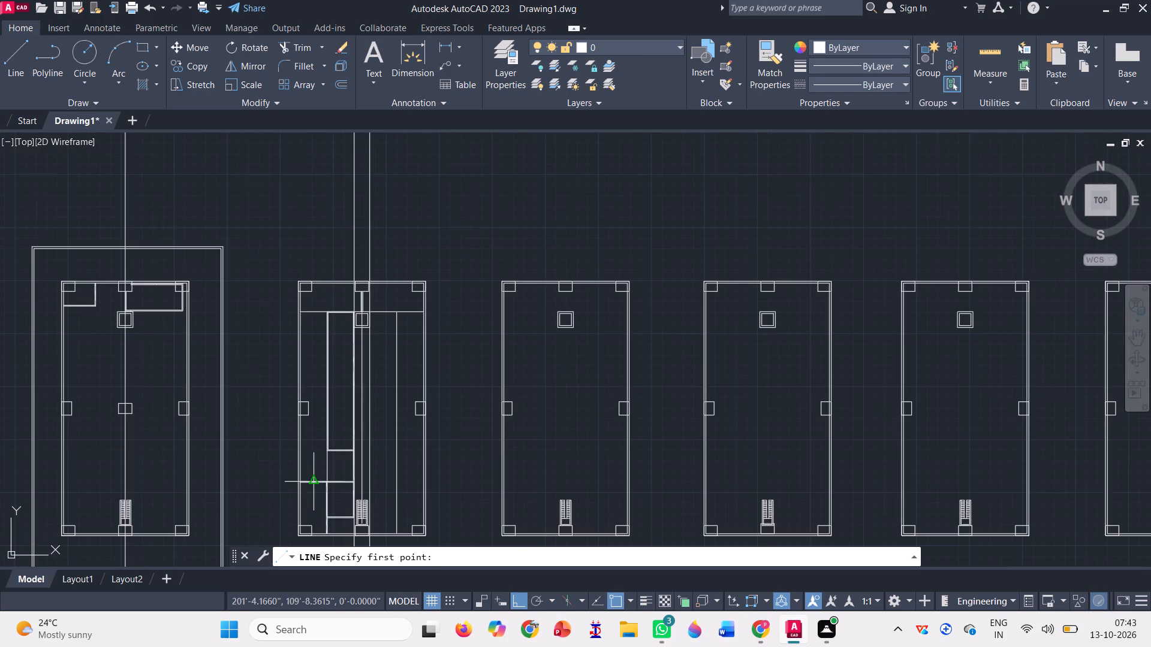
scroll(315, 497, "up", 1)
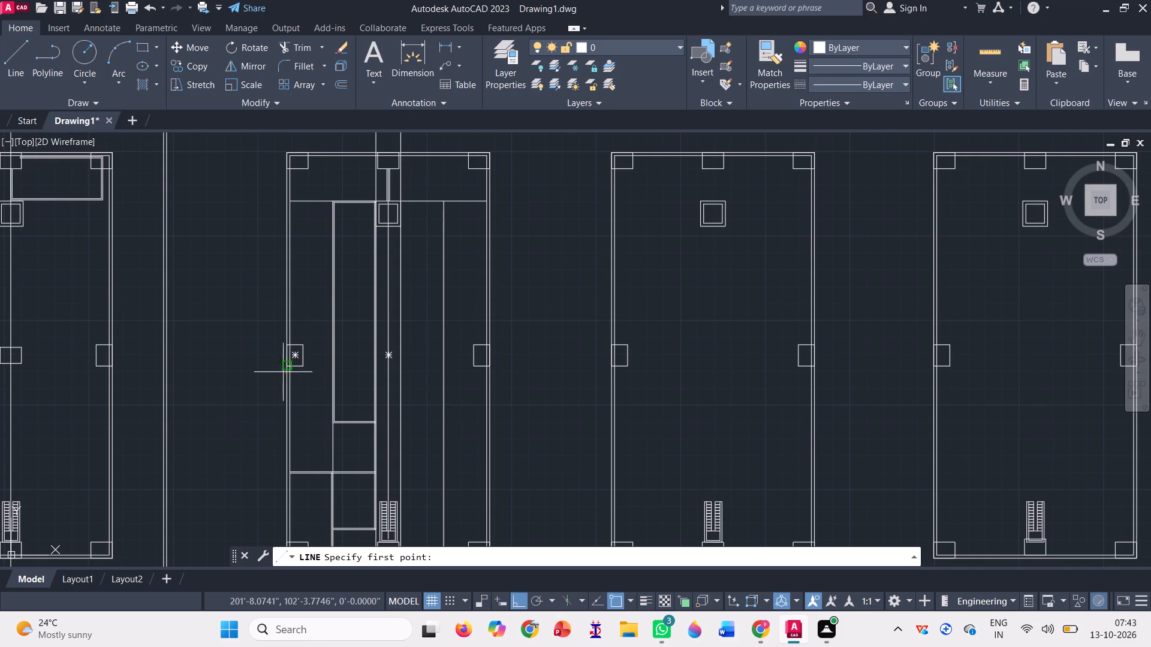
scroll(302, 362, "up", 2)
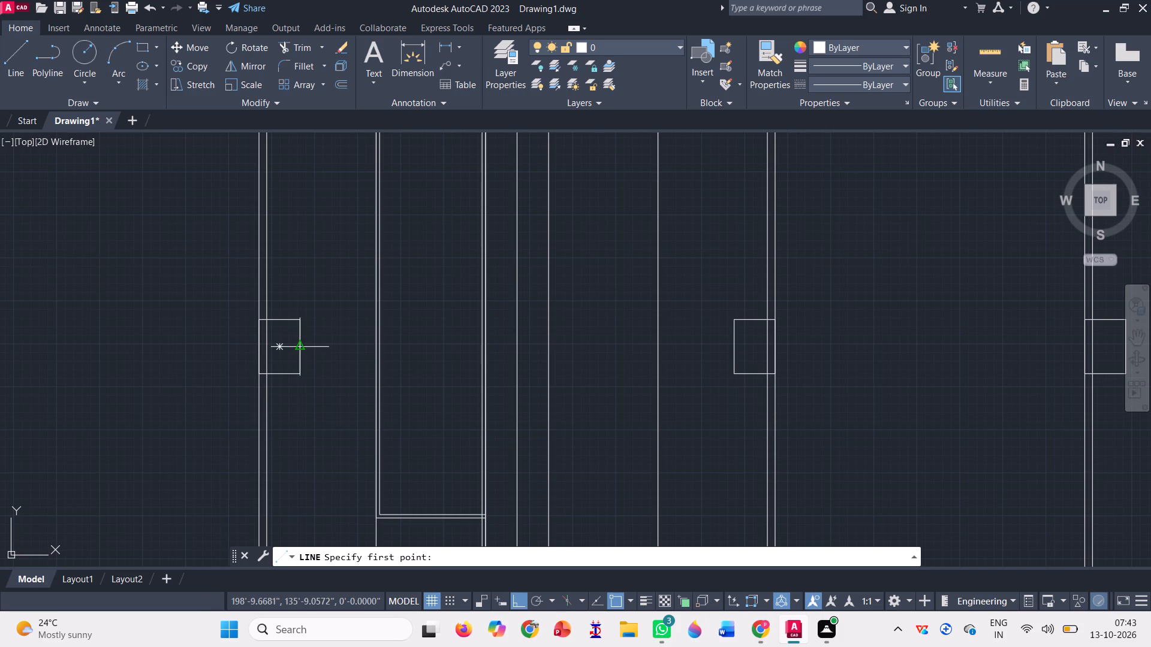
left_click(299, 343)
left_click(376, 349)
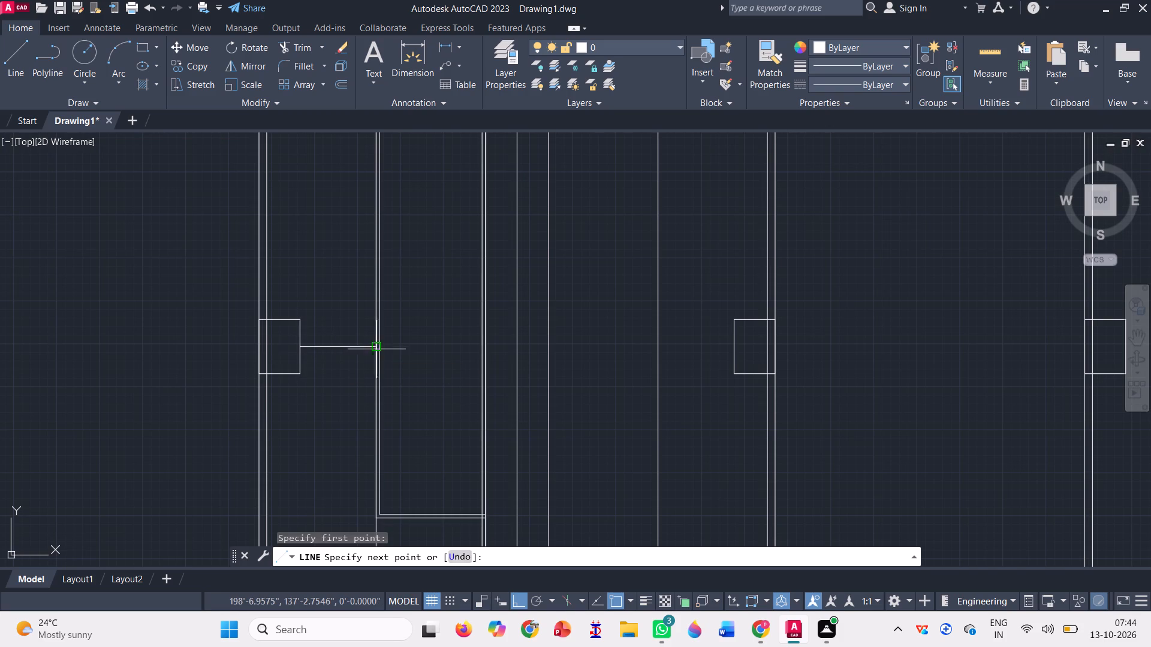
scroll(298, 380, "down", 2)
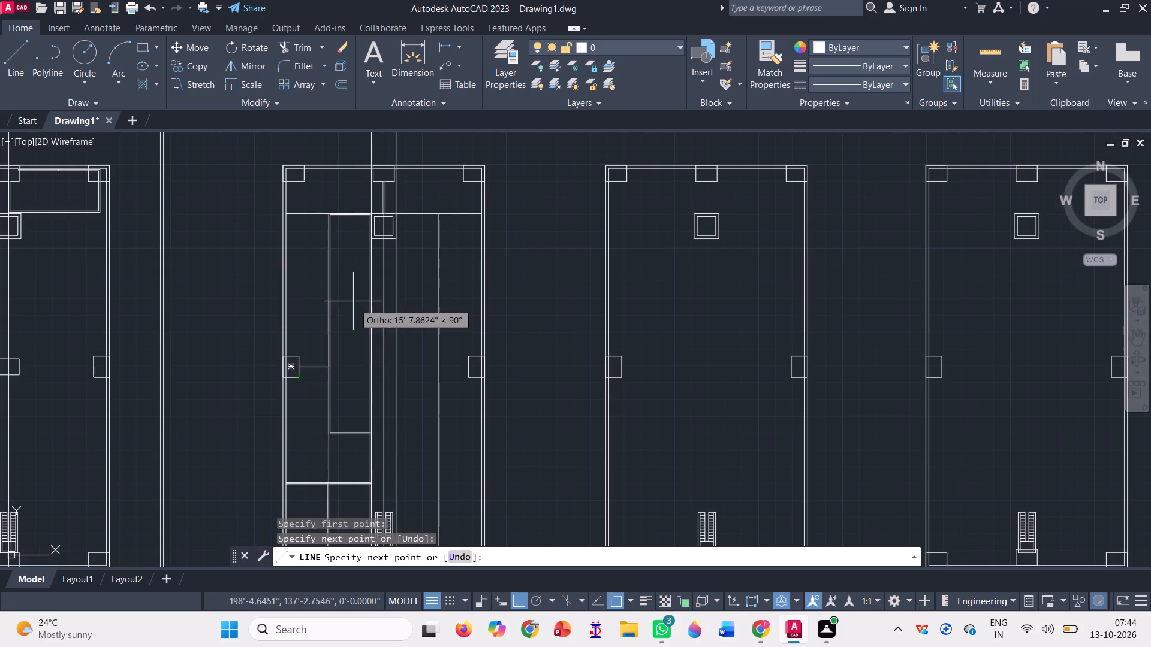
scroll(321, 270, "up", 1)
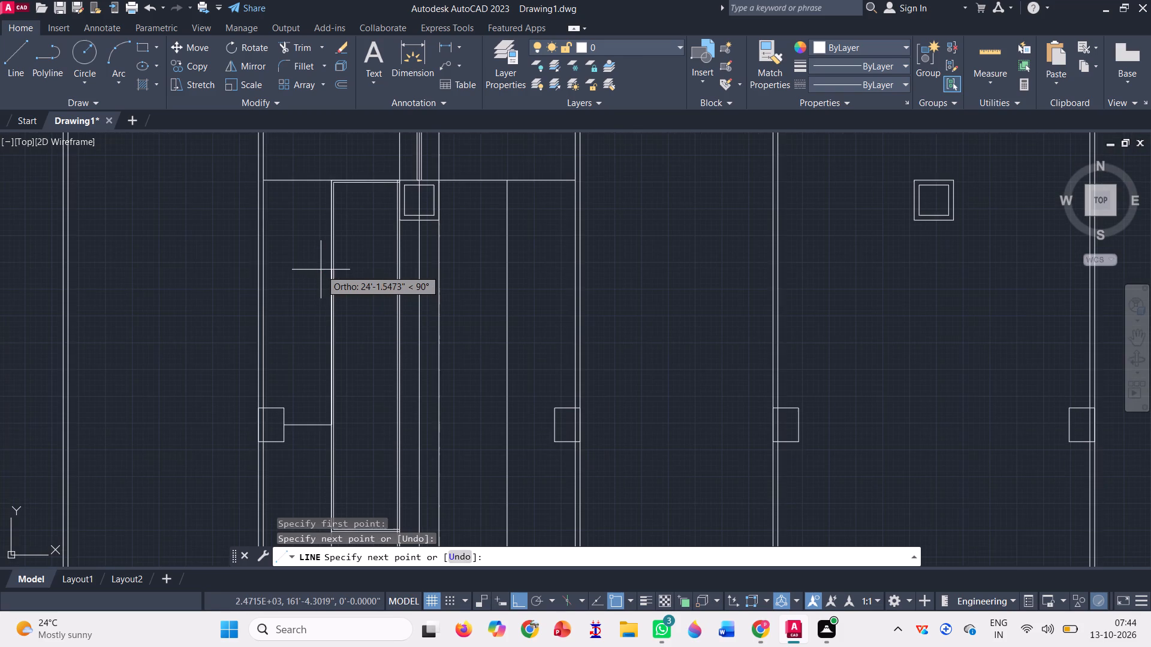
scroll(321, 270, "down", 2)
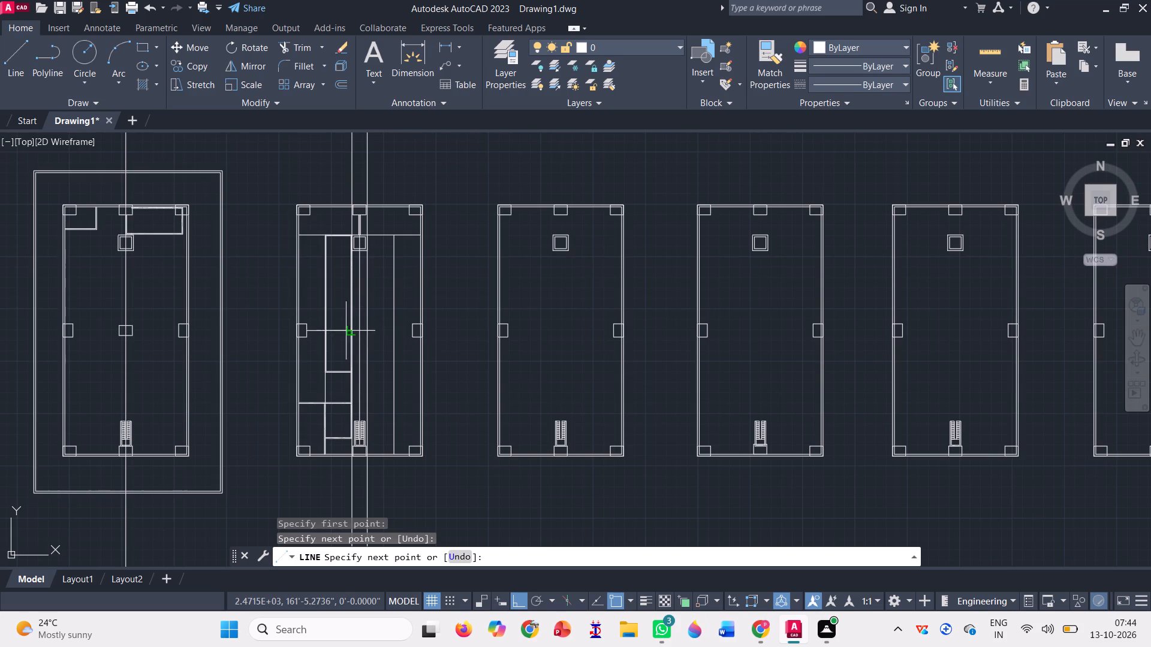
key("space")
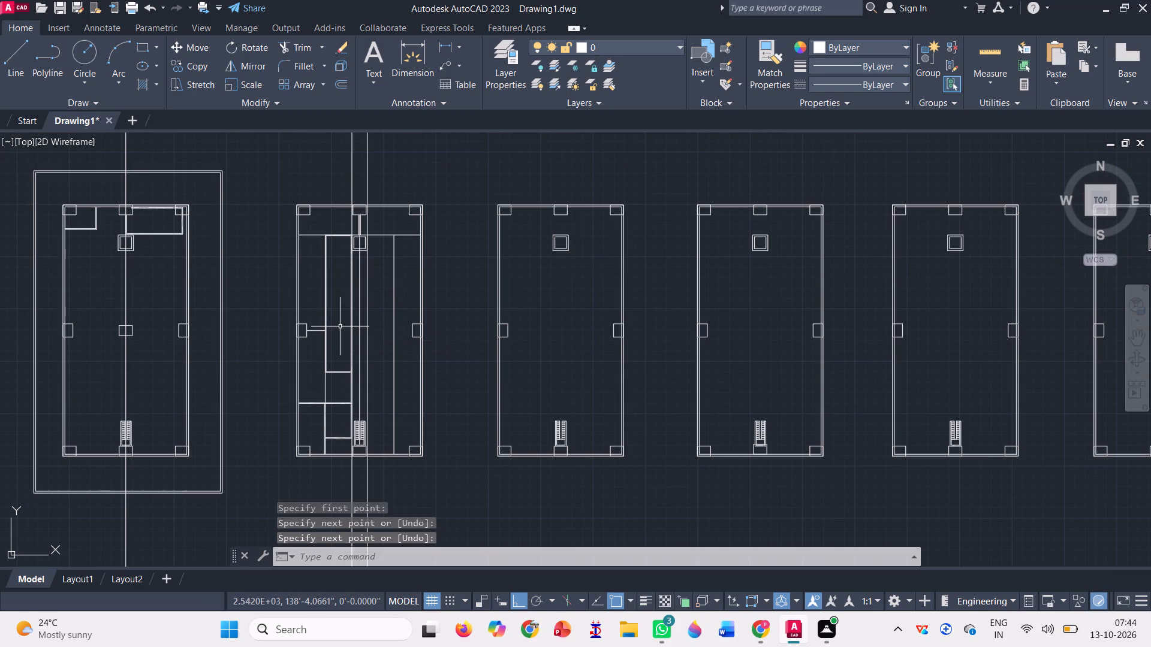
Erase the southwest room's two north partition lines and the short line beside the west middle column.
scroll(308, 413, "up", 2)
left_click(315, 411)
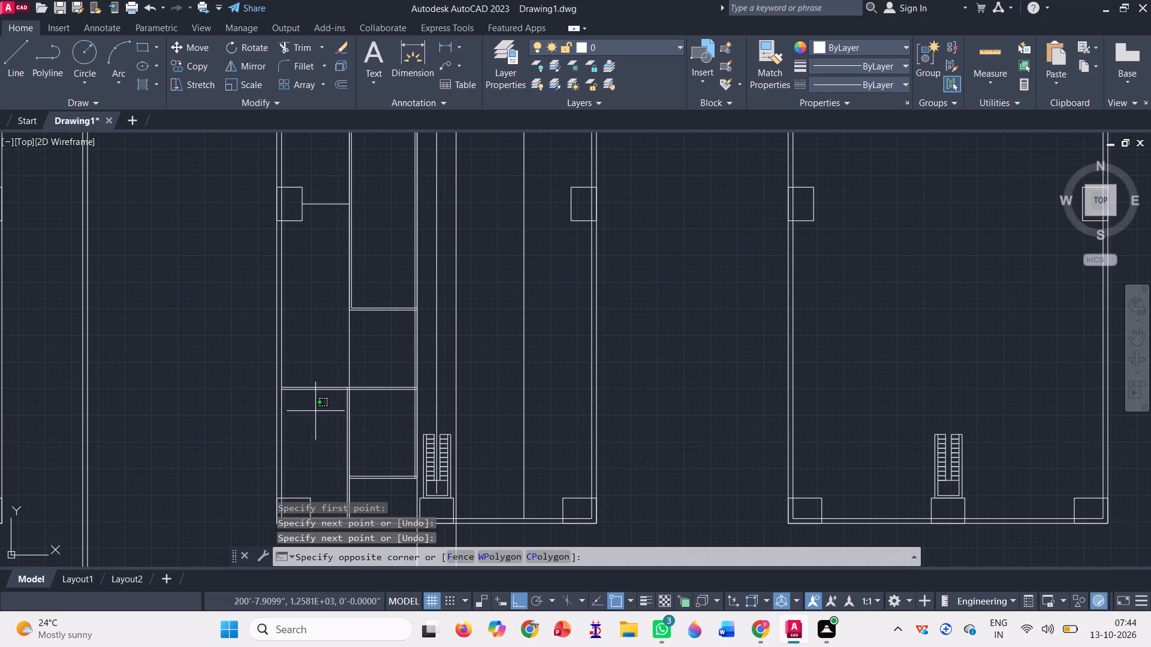
left_click(309, 340)
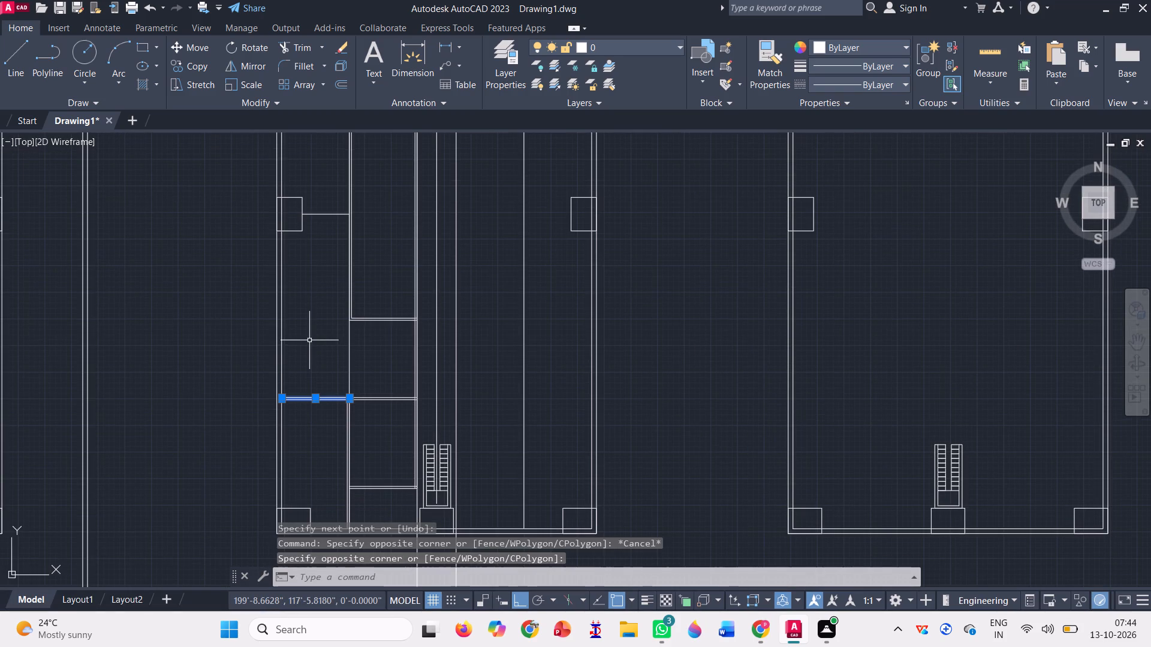
scroll(313, 252, "down", 2)
left_click(319, 257)
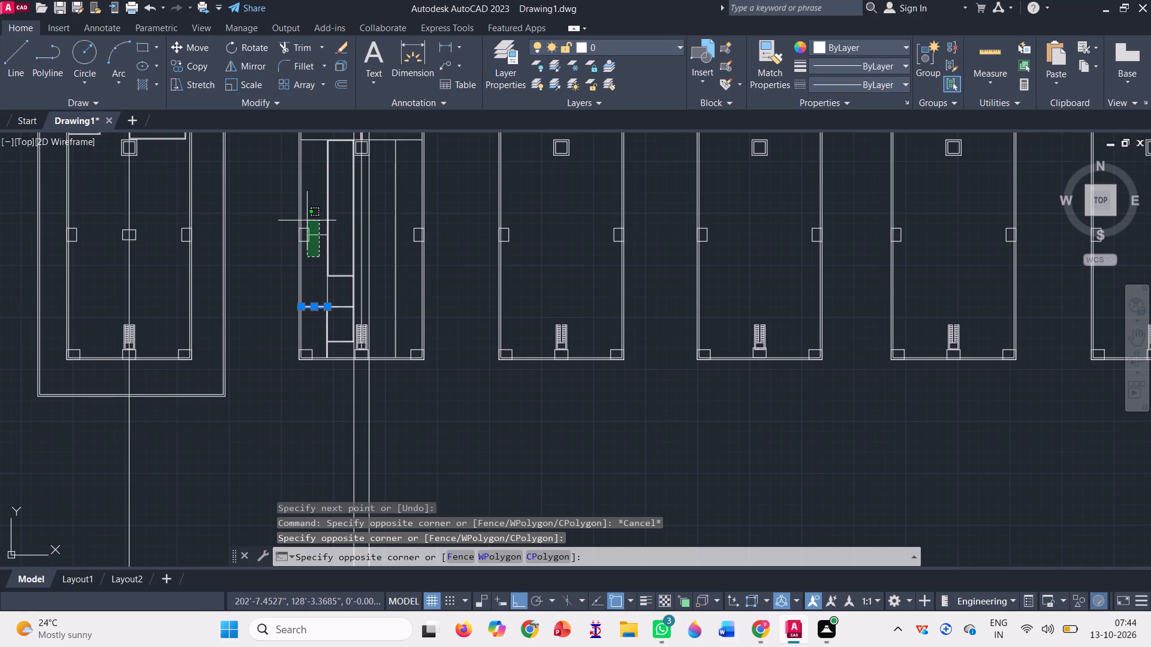
left_click(322, 223)
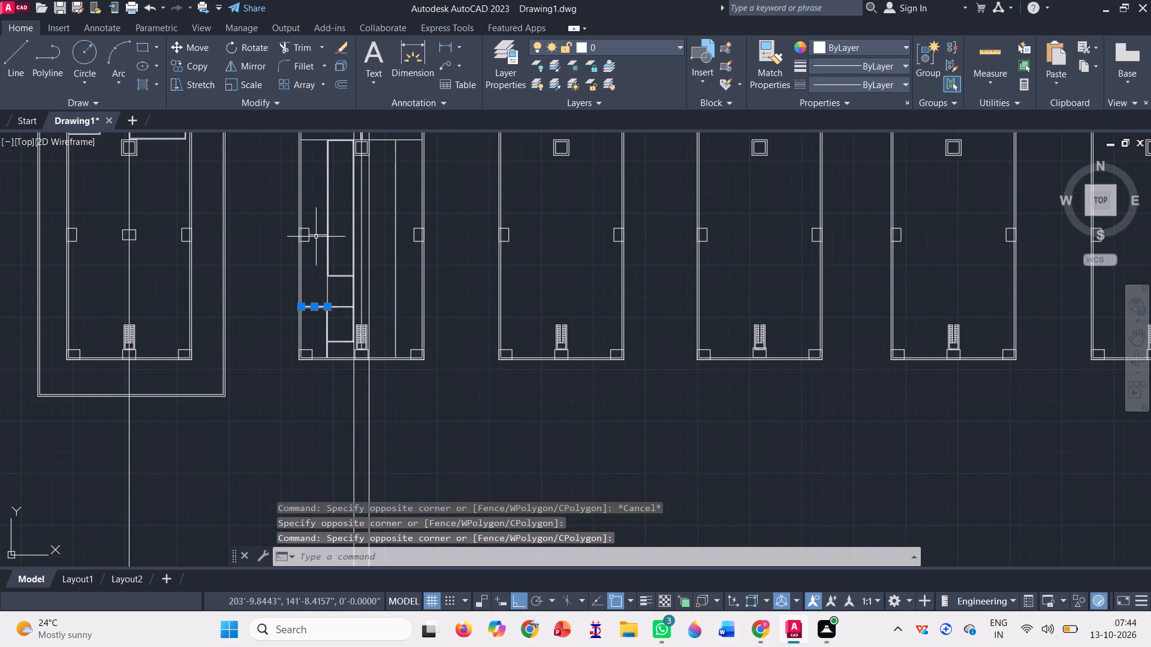
left_click(317, 235)
key("Delete")
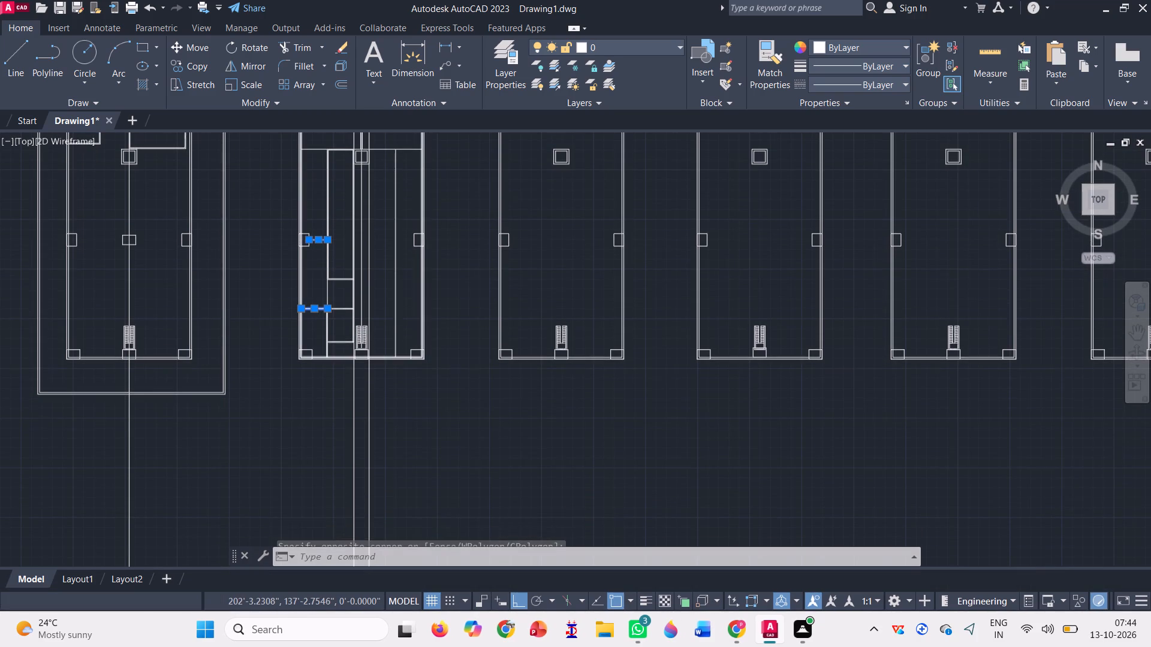
scroll(322, 350, "down", 1)
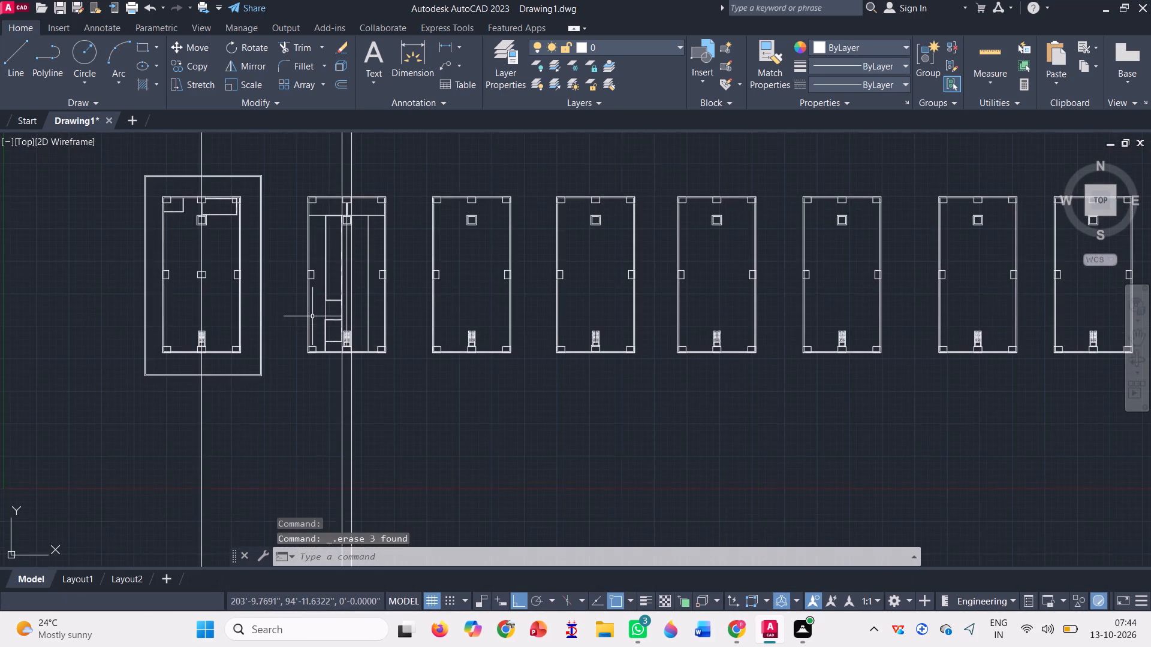
Draw a vertical line from the long room's northwest corner down to the plan's south inner wall line.
scroll(312, 316, "up", 1)
left_click(18, 56)
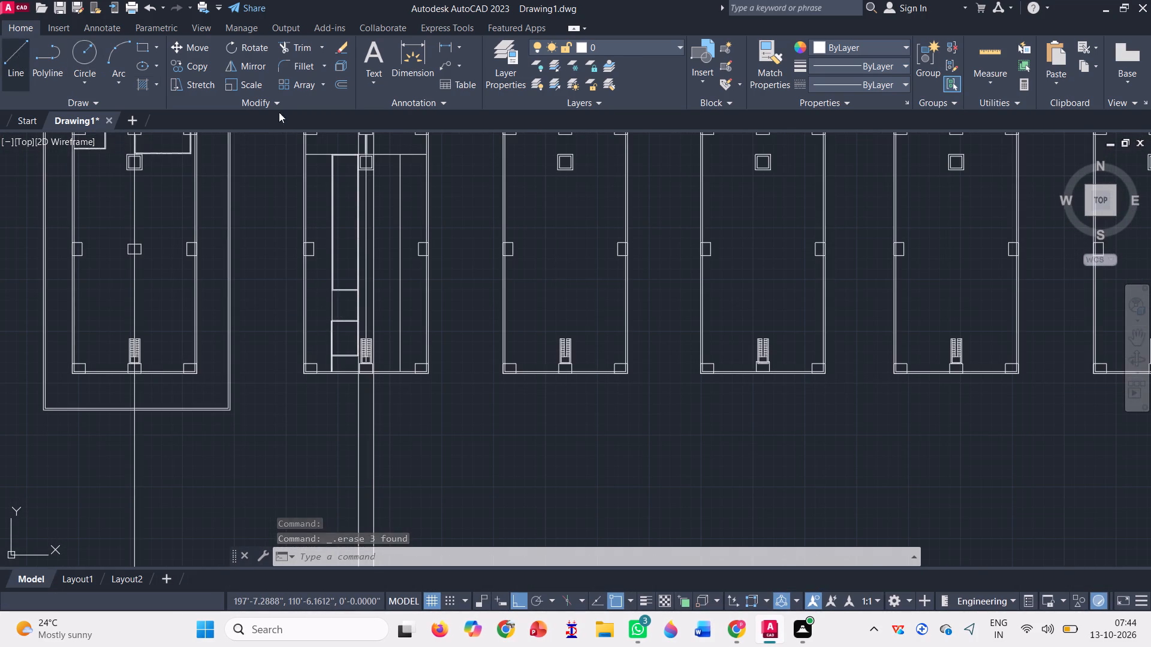
scroll(322, 167, "up", 3)
scroll(342, 158, "down", 2)
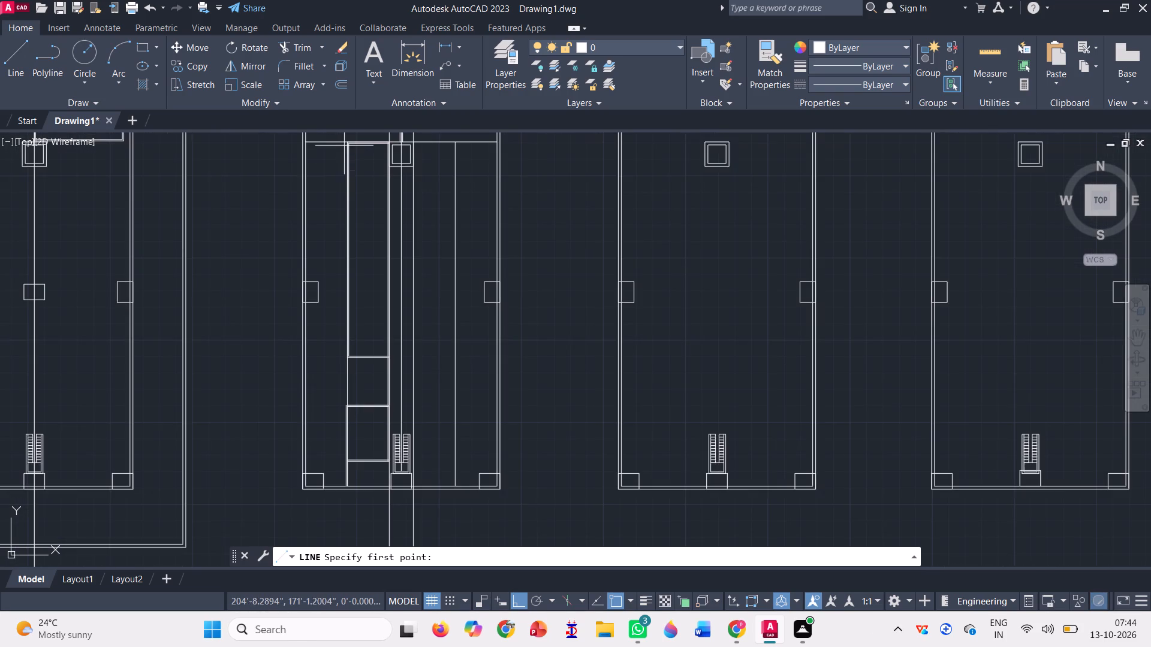
scroll(348, 138, "up", 3)
left_click(336, 153)
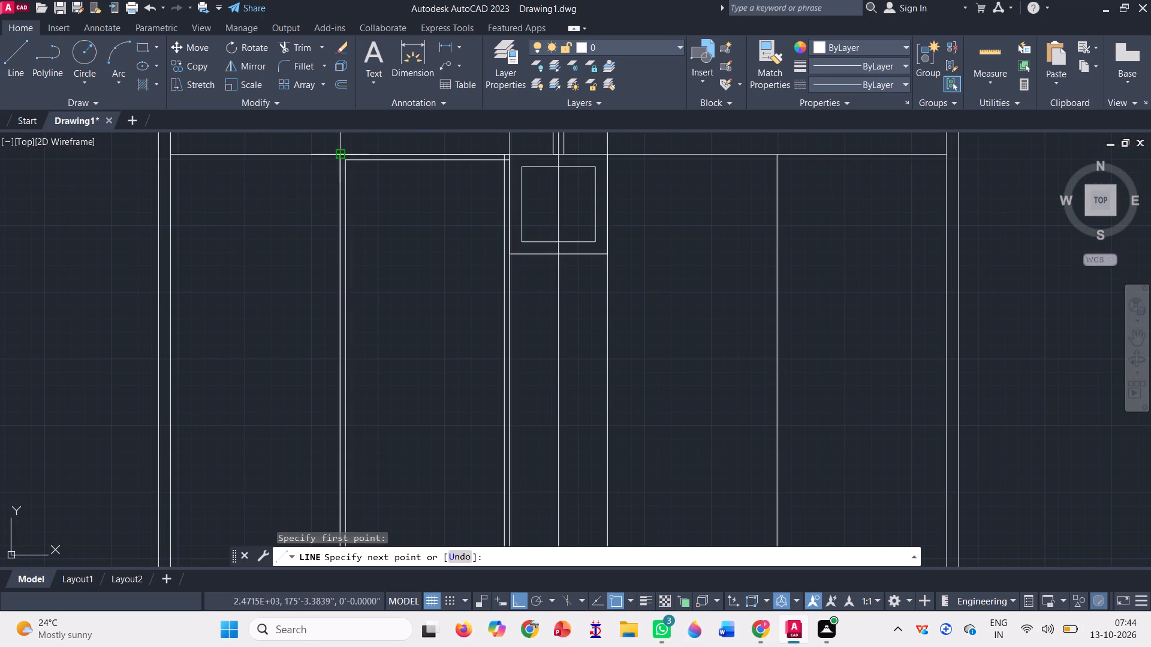
scroll(329, 164, "down", 3)
scroll(330, 481, "up", 3)
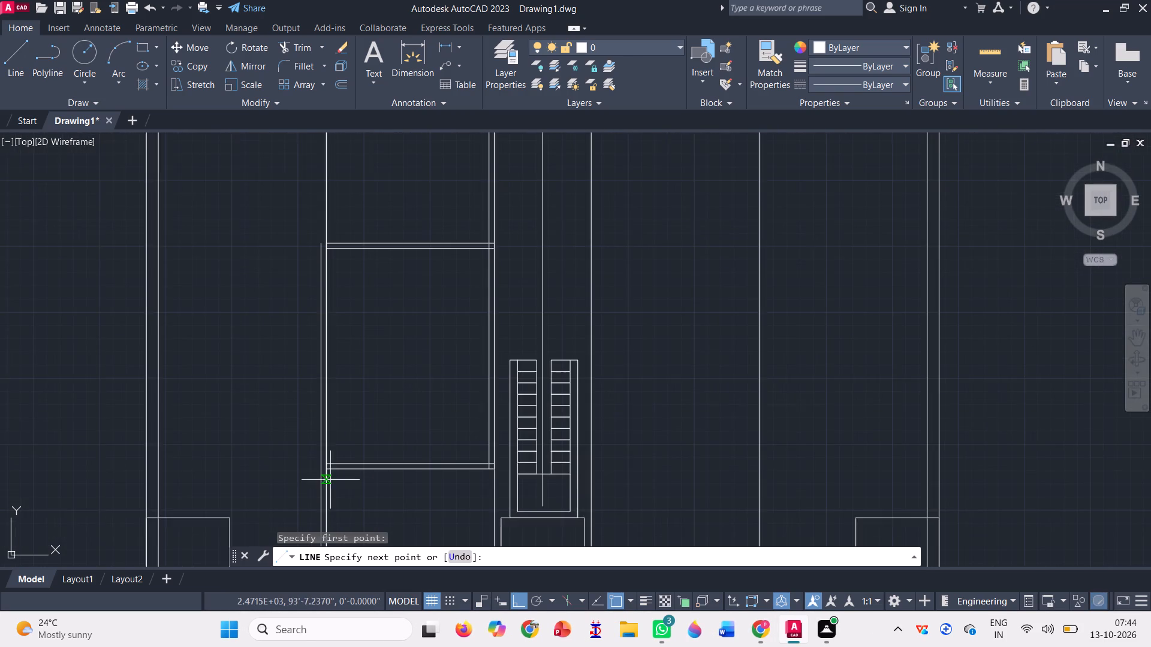
scroll(320, 288, "down", 2)
scroll(326, 384, "up", 3)
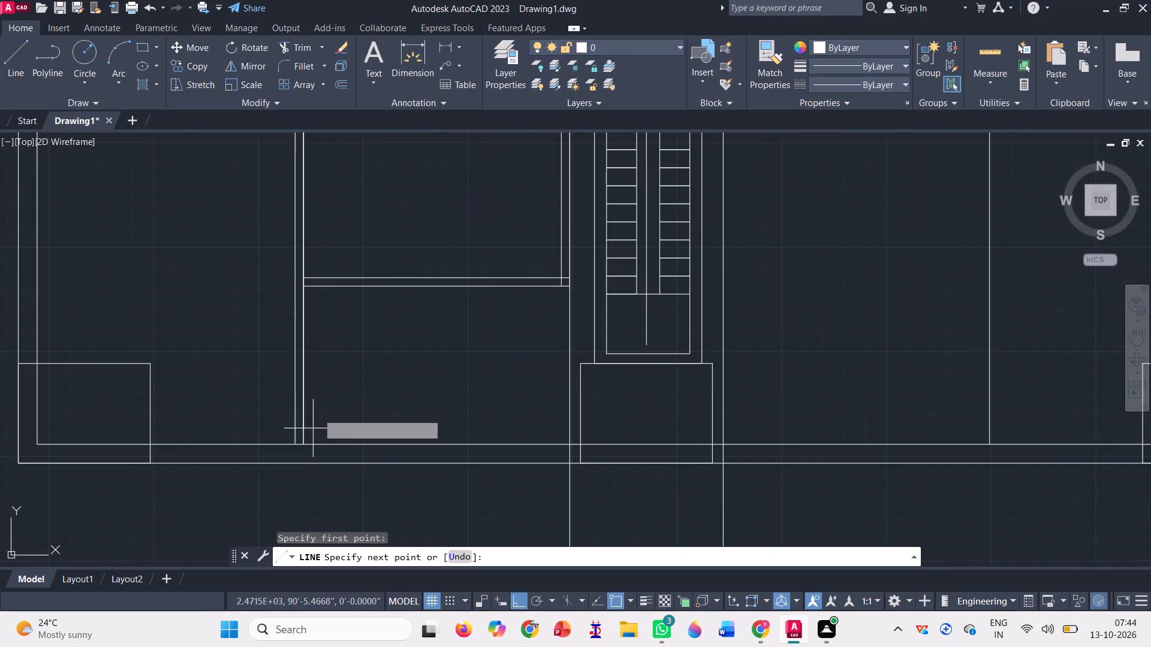
left_click(300, 446)
scroll(315, 474, "down", 3)
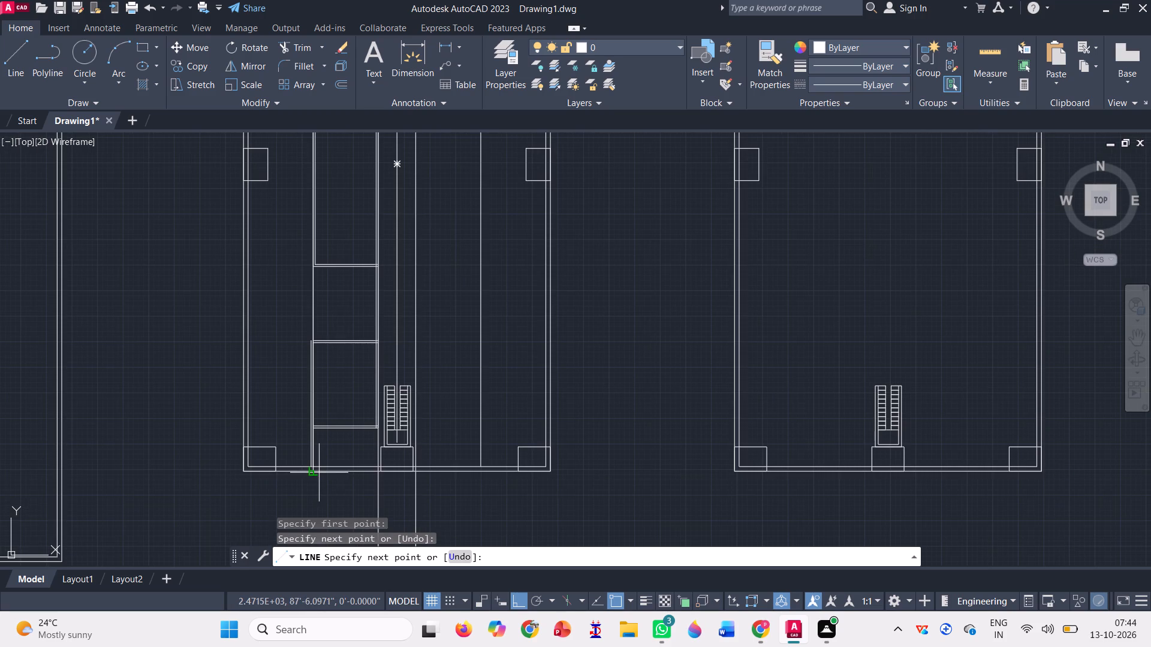
key("space")
scroll(319, 473, "down", 2)
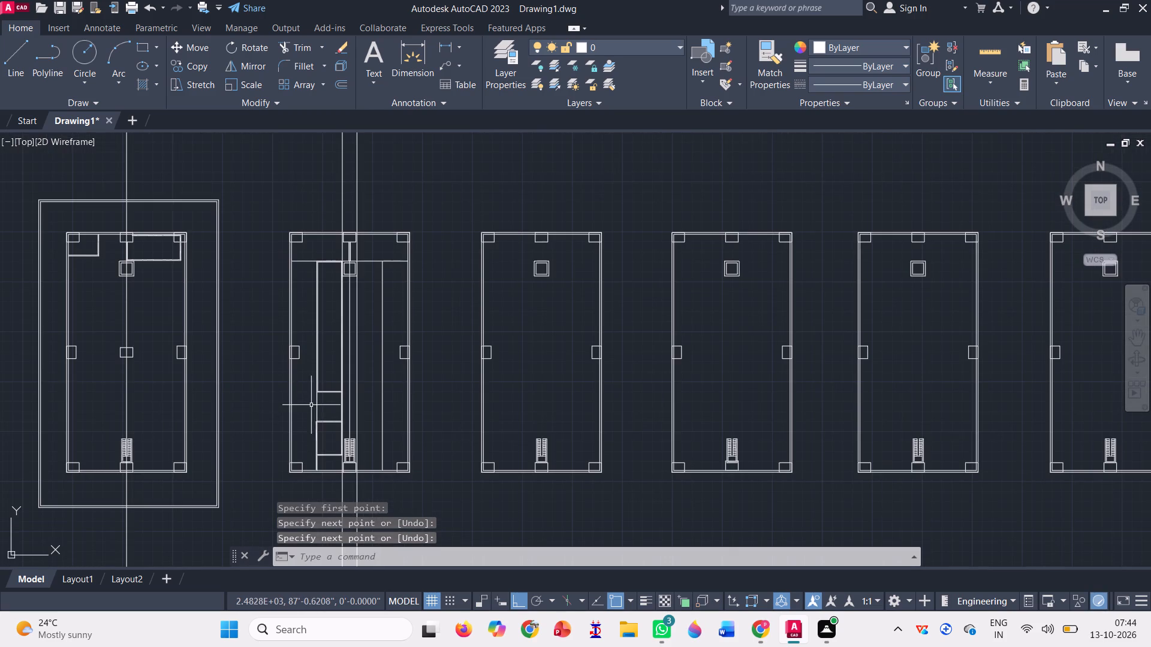
Move the full-height vertical line on the long room's west side about 170' west, clear of the first plan's enclosure.
scroll(311, 404, "up", 3)
left_click(325, 410)
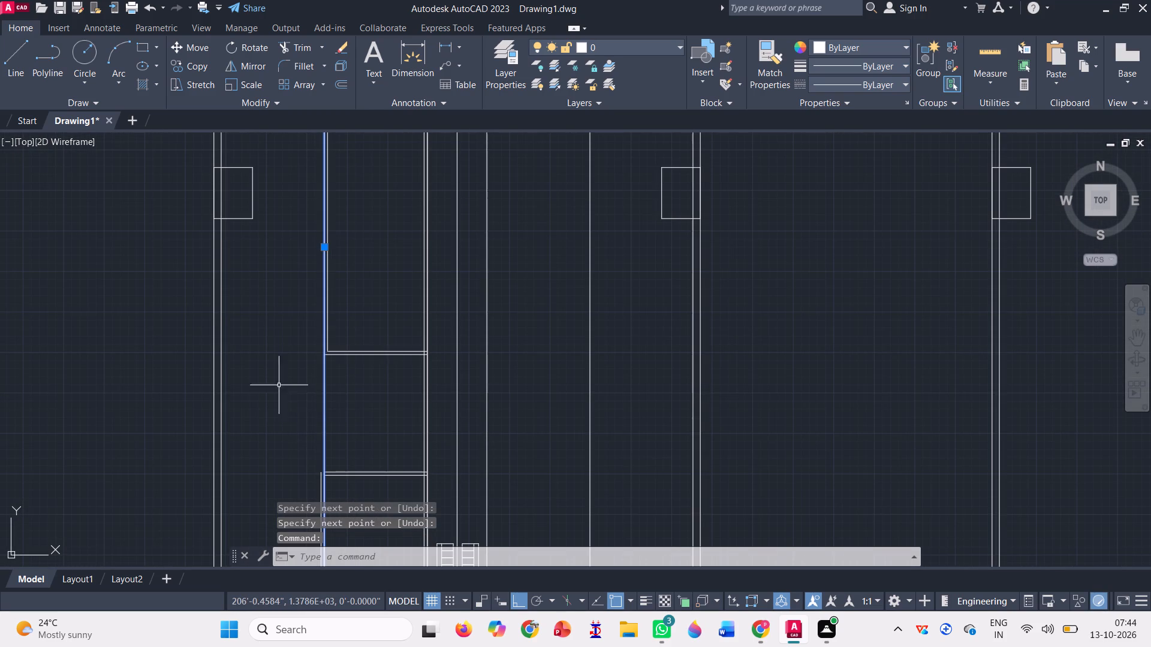
left_click(189, 47)
scroll(367, 286, "down", 2)
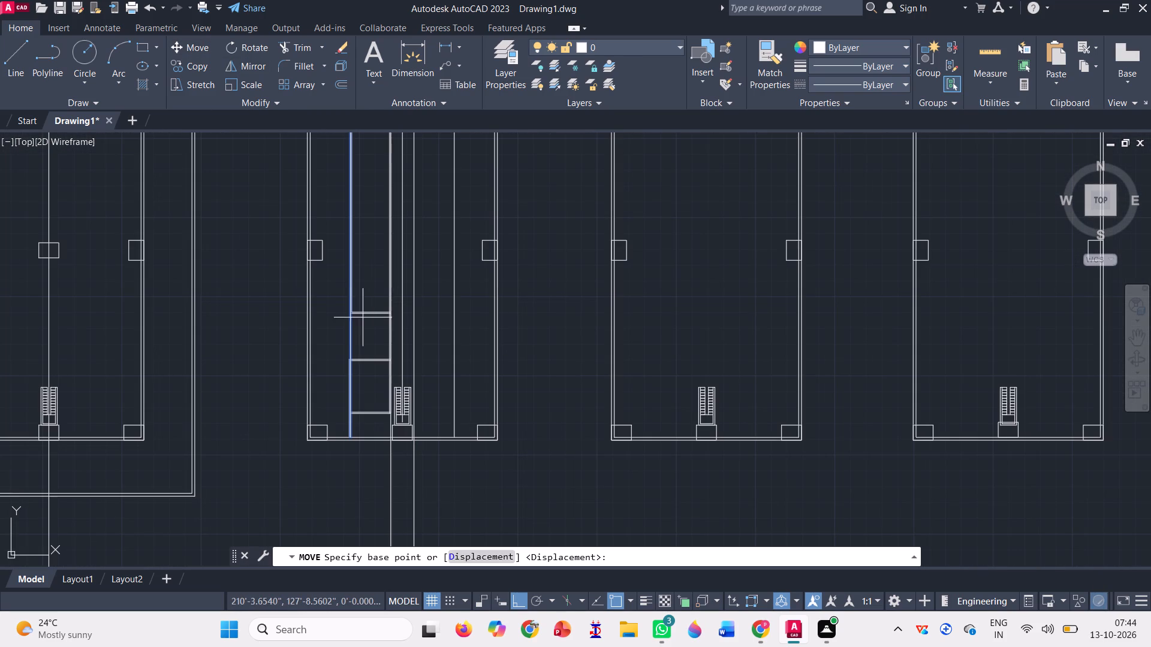
scroll(353, 437, "up", 3)
left_click(334, 437)
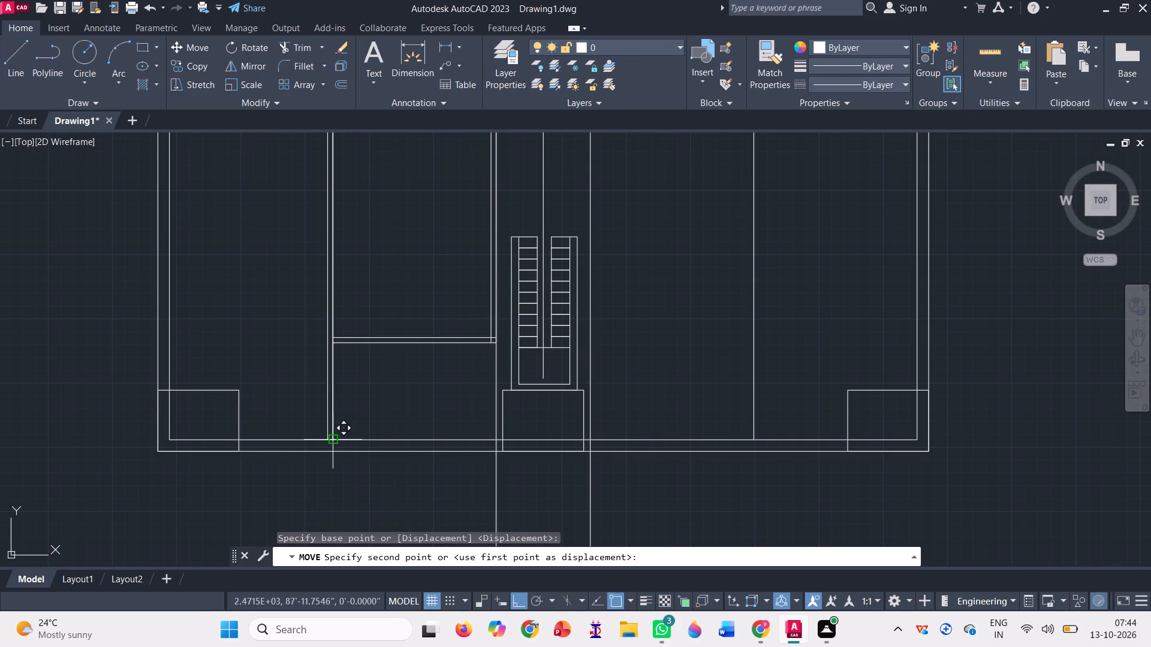
scroll(359, 334, "down", 5)
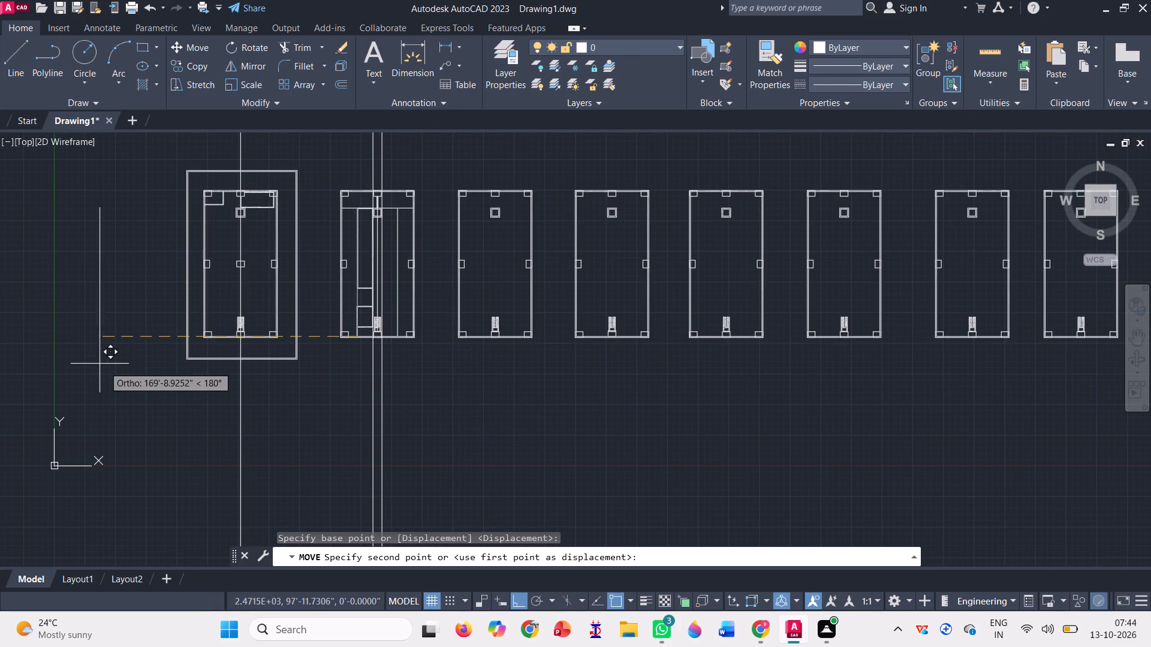
left_click(98, 361)
scroll(19, 234, "up", 3)
scroll(234, 340, "down", 2)
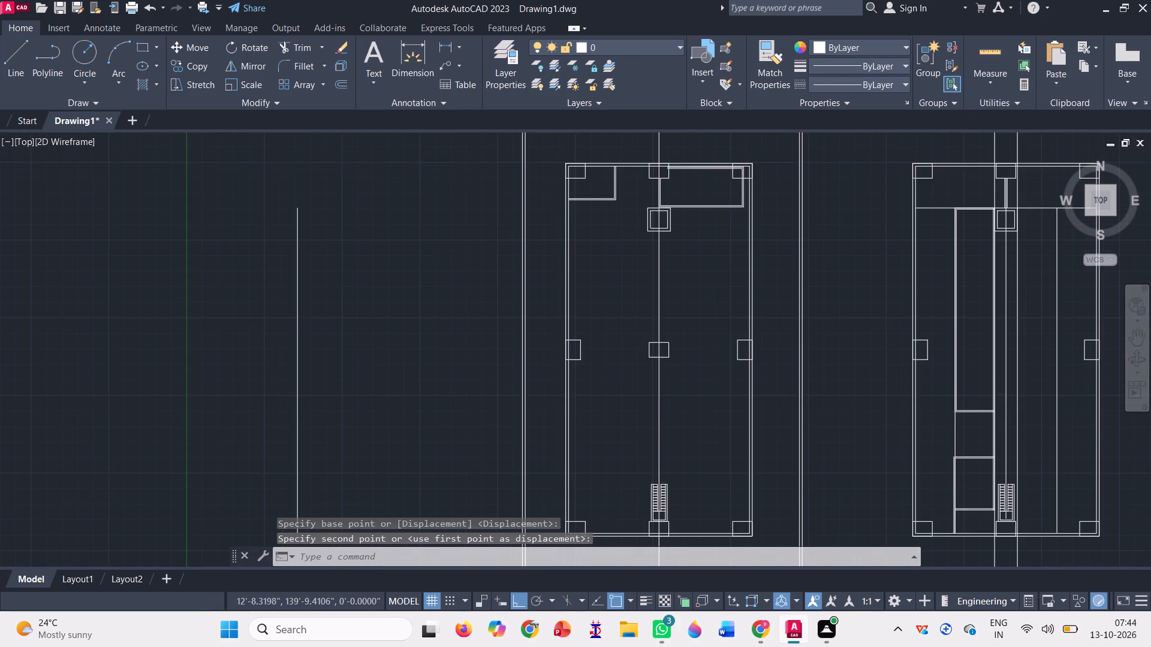
key("Escape")
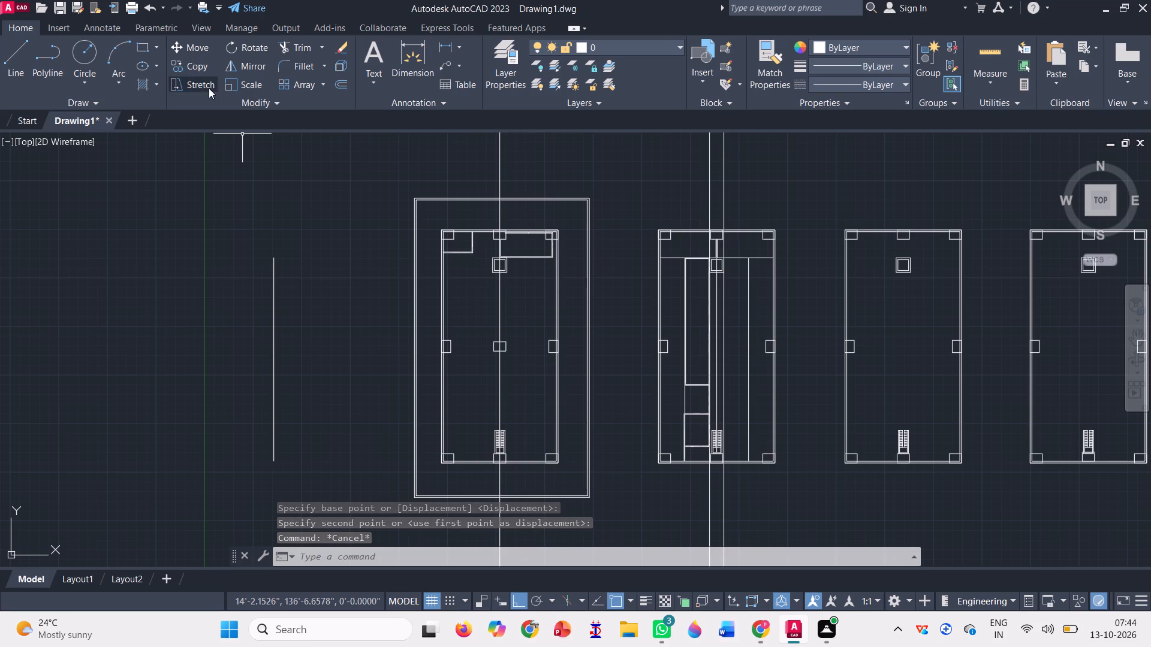
Place points along the relocated vertical line with Measure, using a segment length of 3.
left_click(260, 98)
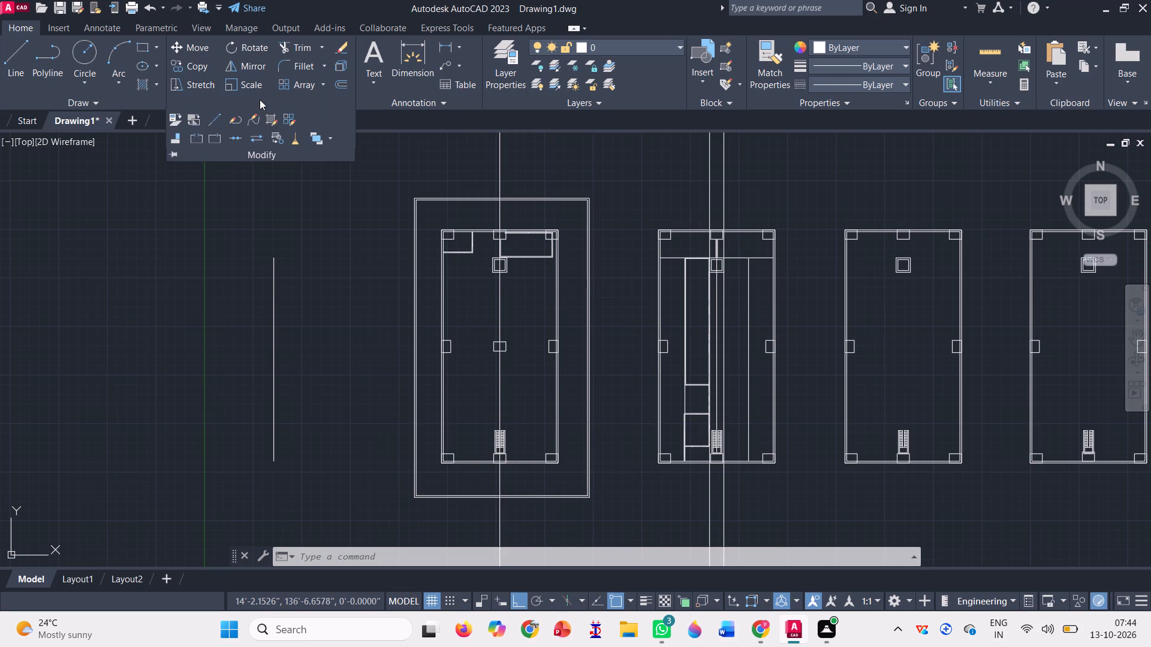
left_click(119, 103)
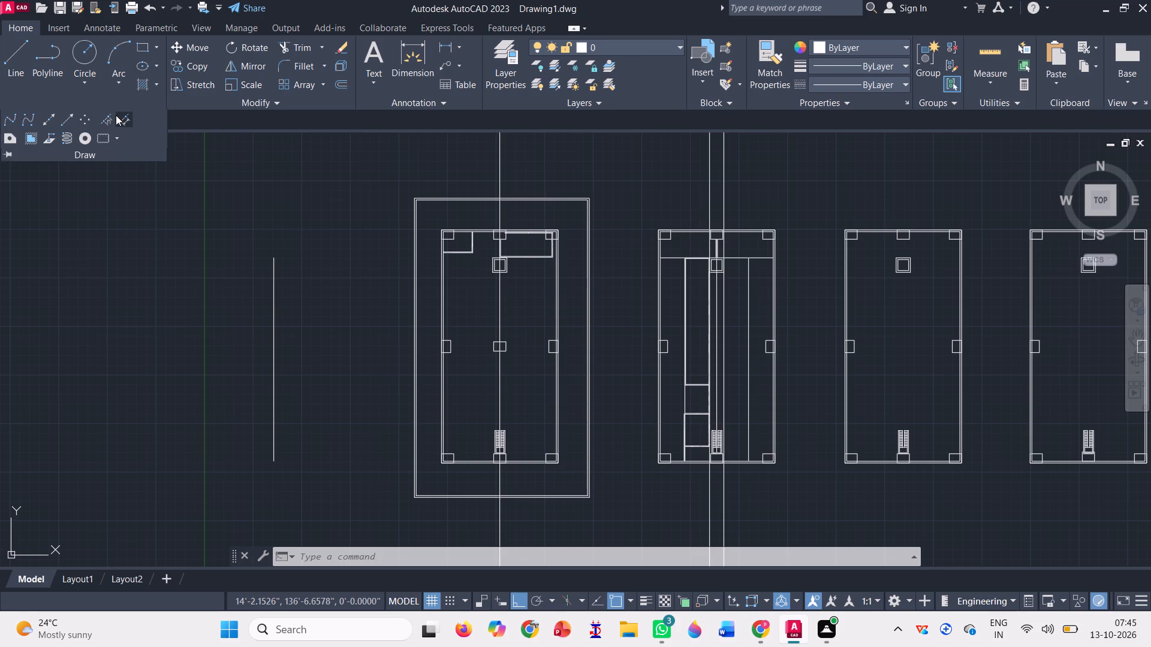
left_click(124, 117)
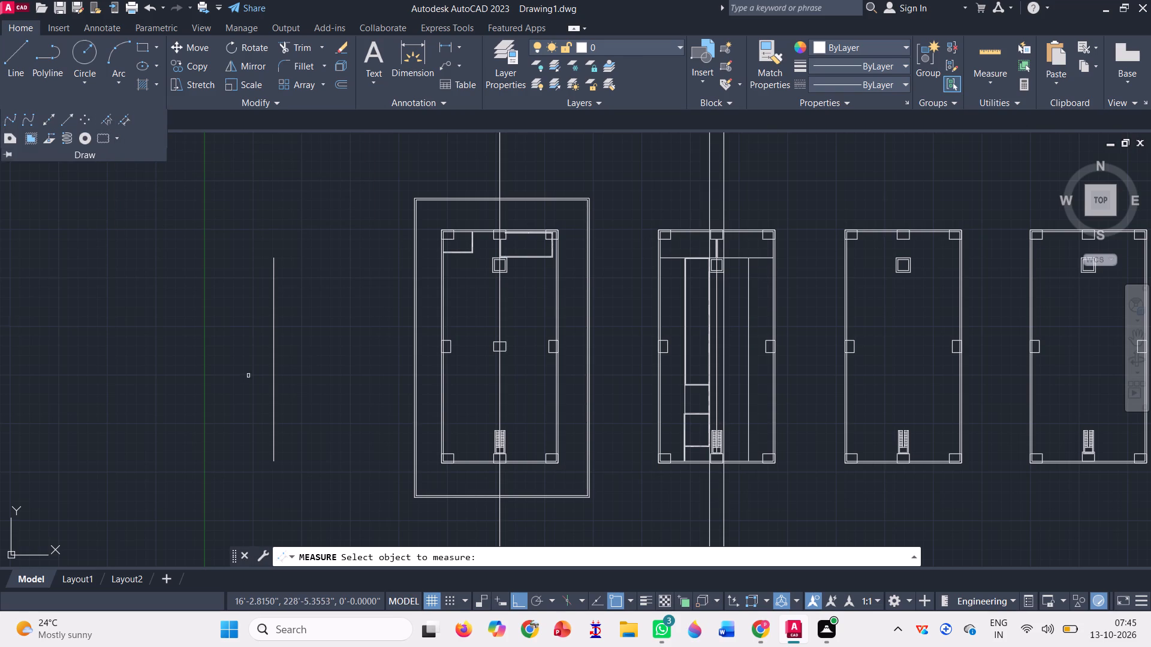
left_click(273, 367)
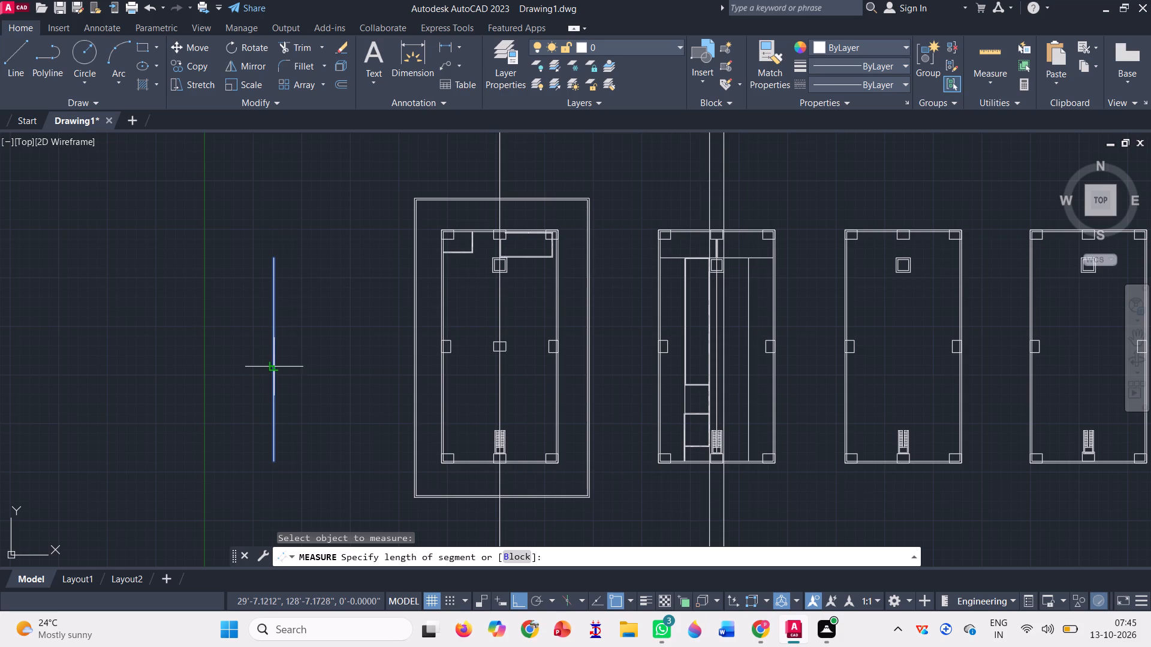
type("3'")
key("BackSpace")
key("Return")
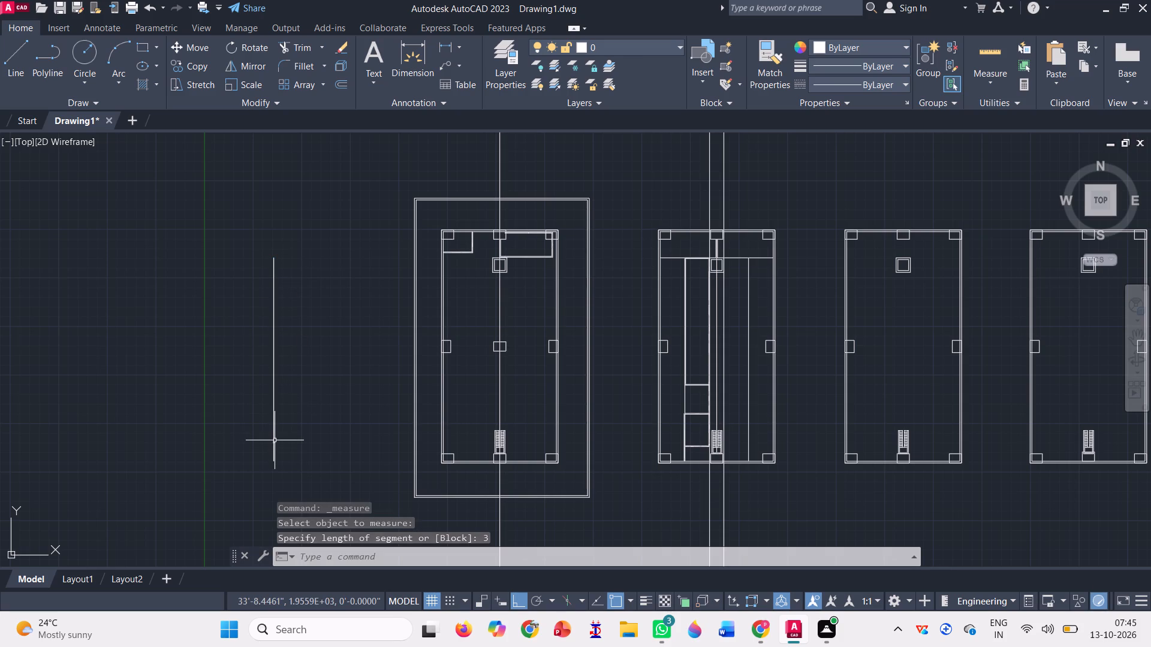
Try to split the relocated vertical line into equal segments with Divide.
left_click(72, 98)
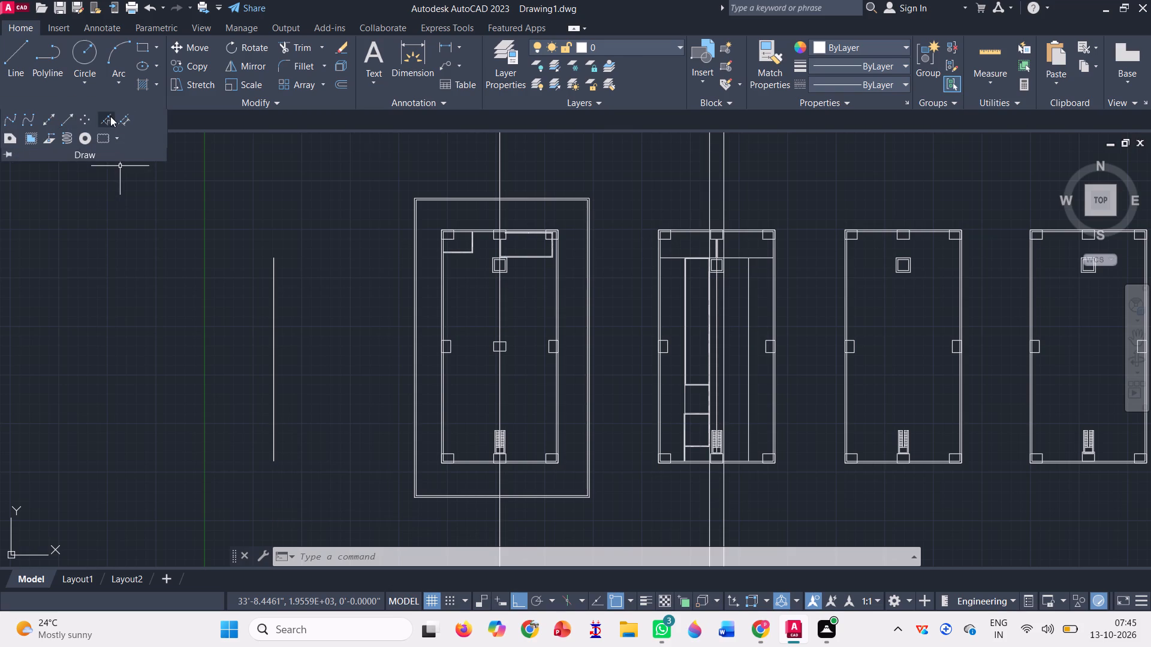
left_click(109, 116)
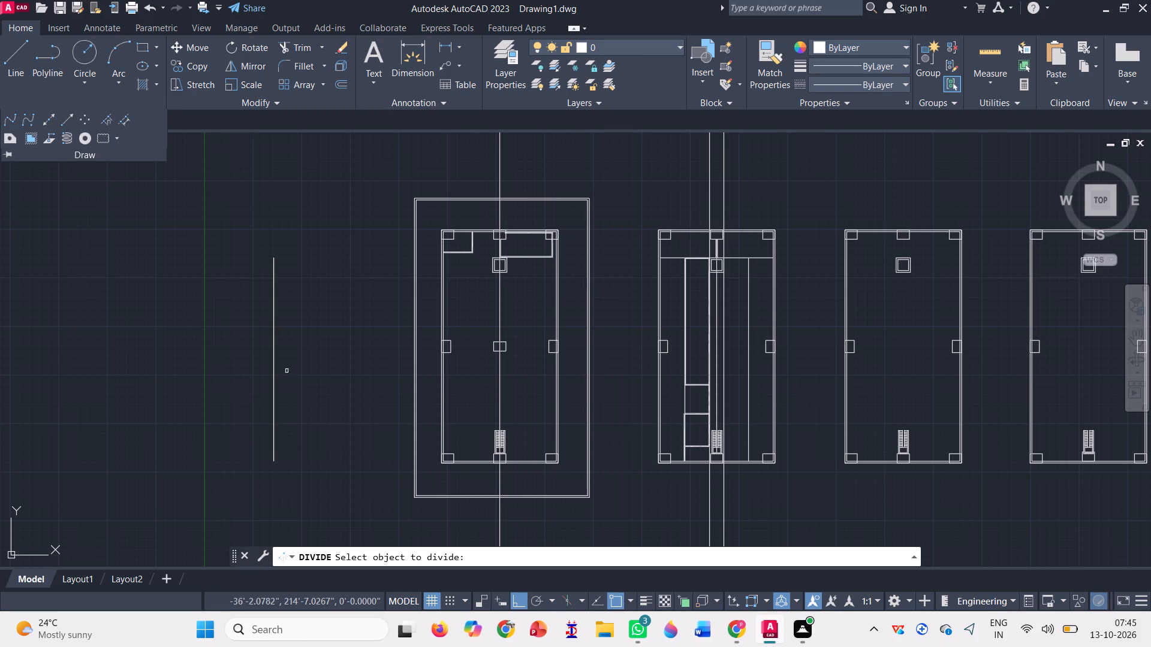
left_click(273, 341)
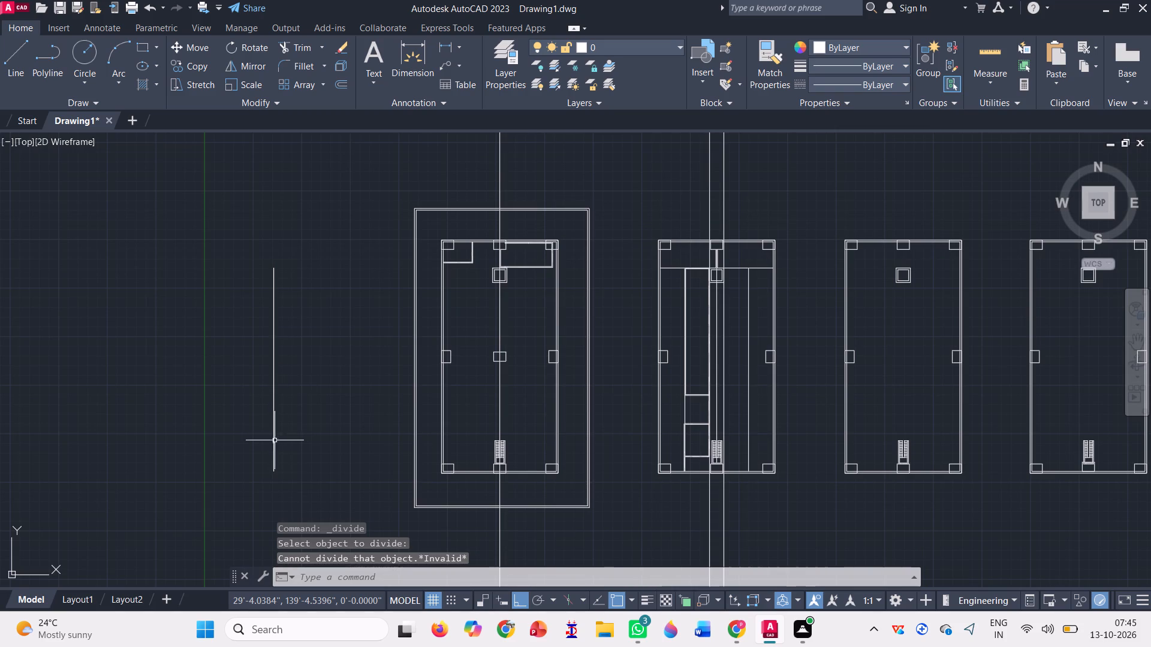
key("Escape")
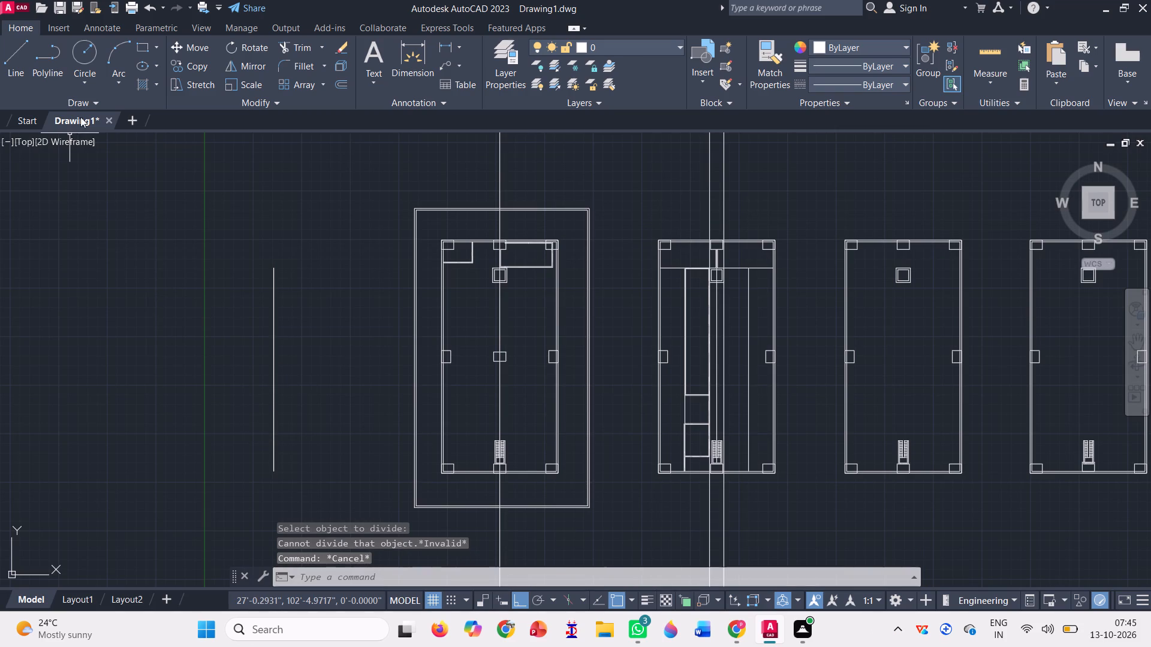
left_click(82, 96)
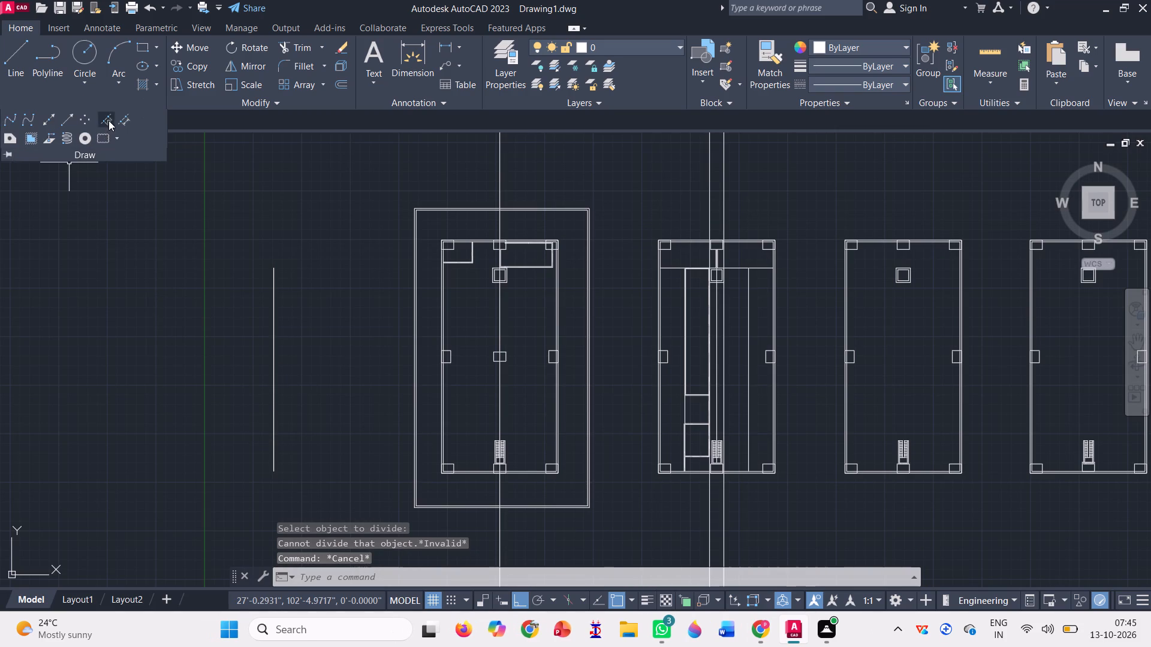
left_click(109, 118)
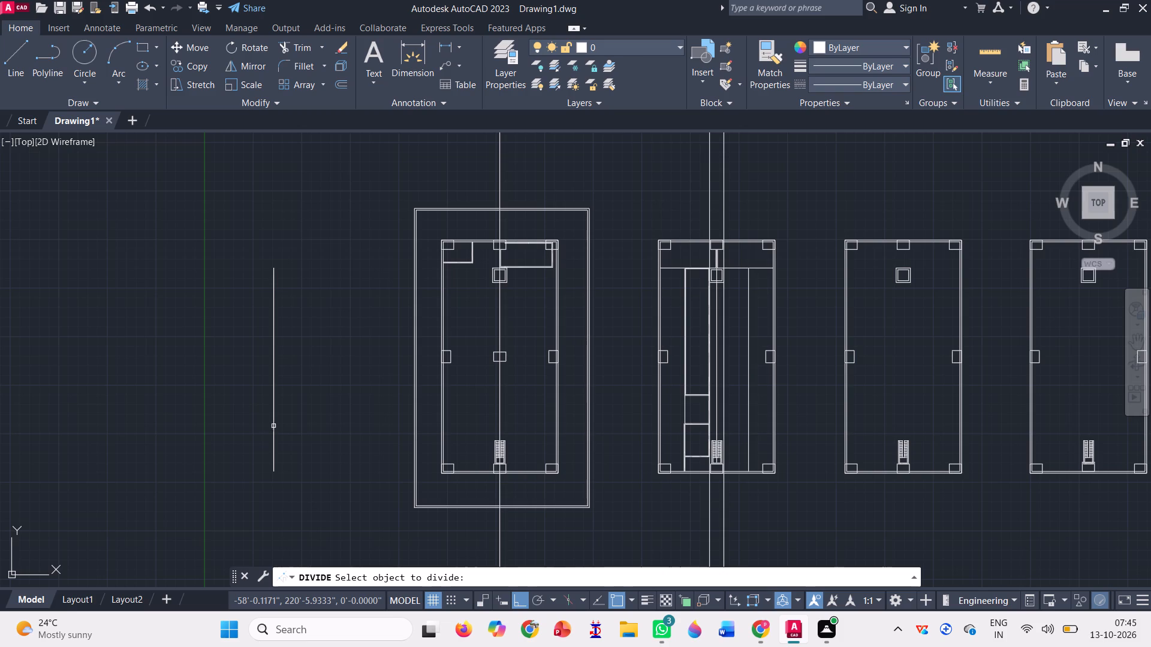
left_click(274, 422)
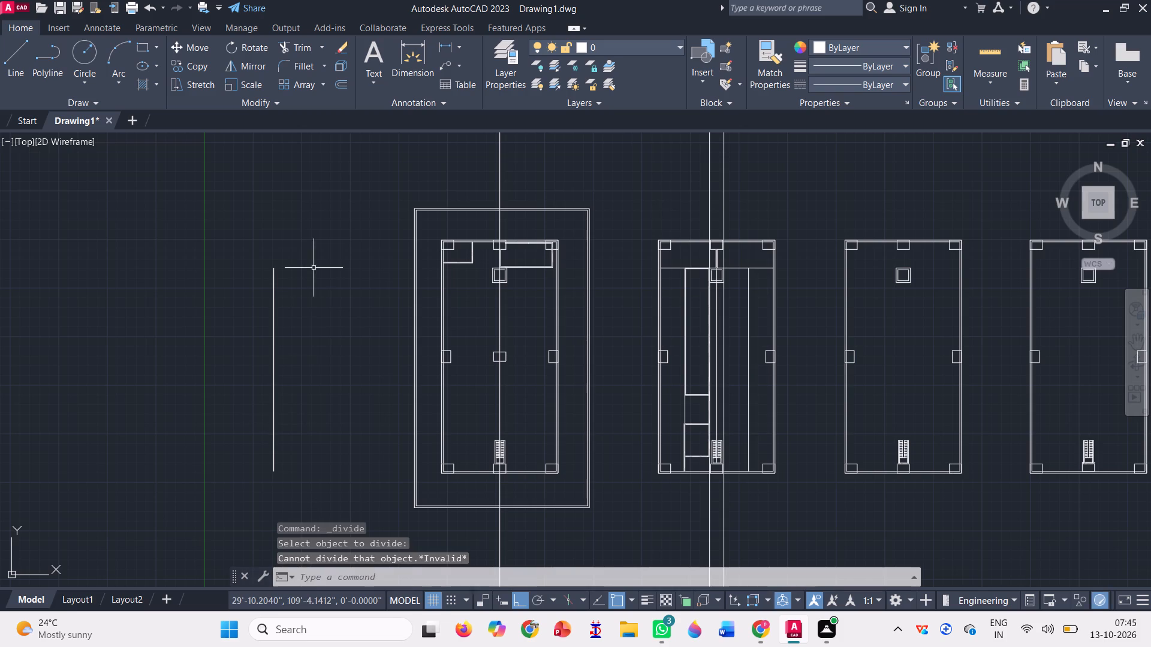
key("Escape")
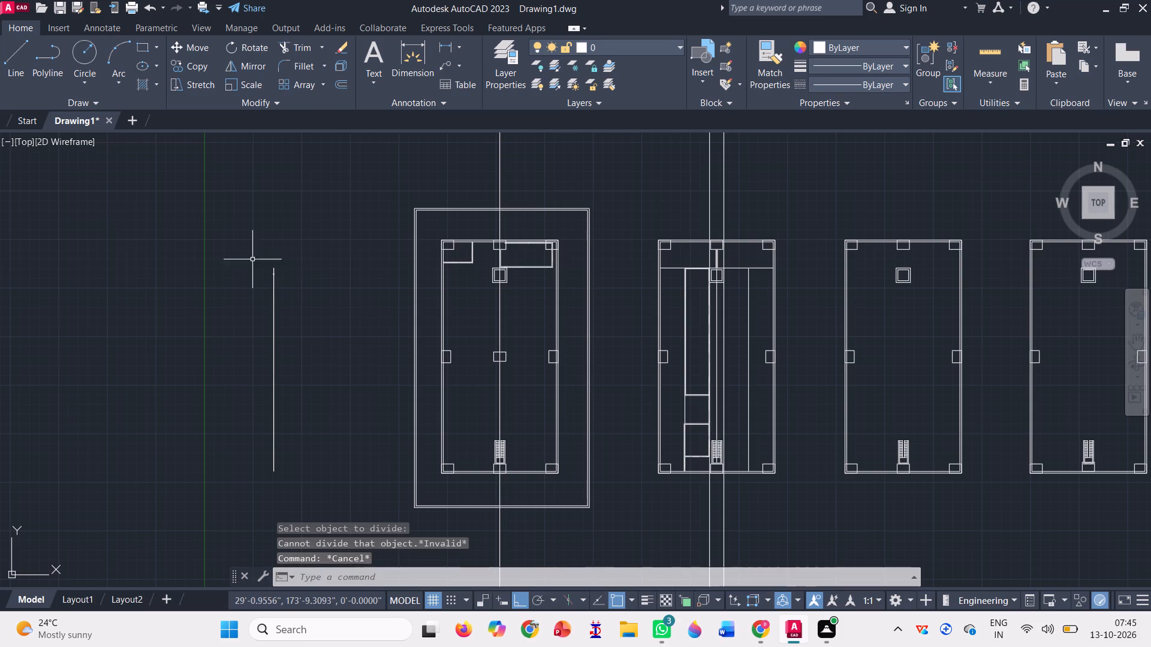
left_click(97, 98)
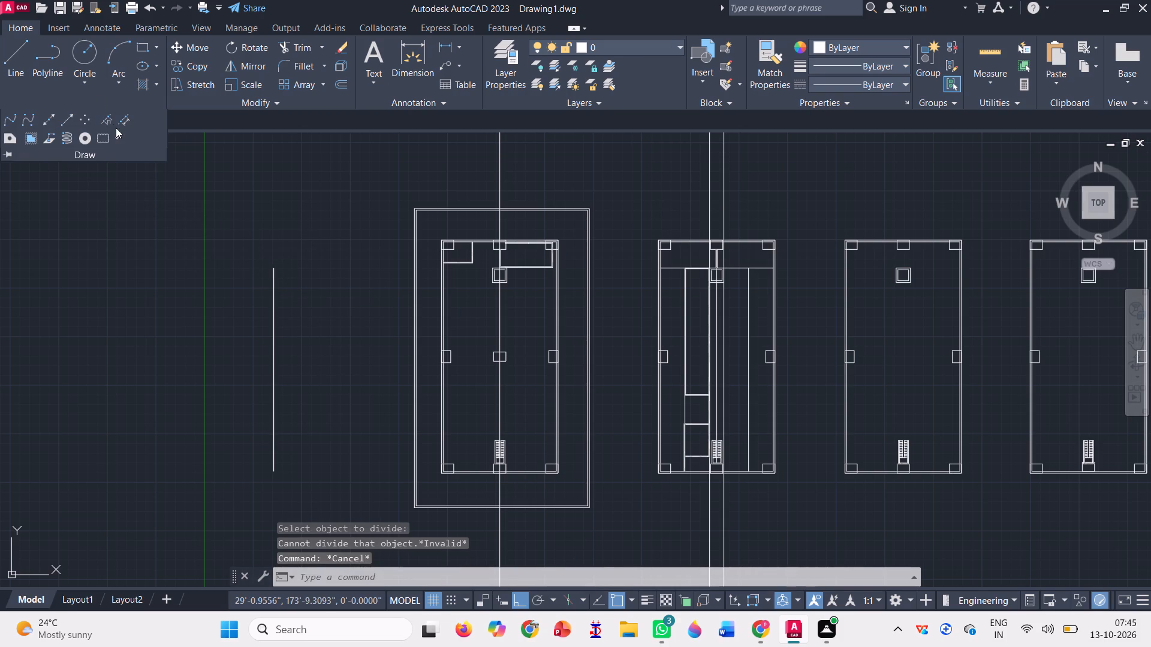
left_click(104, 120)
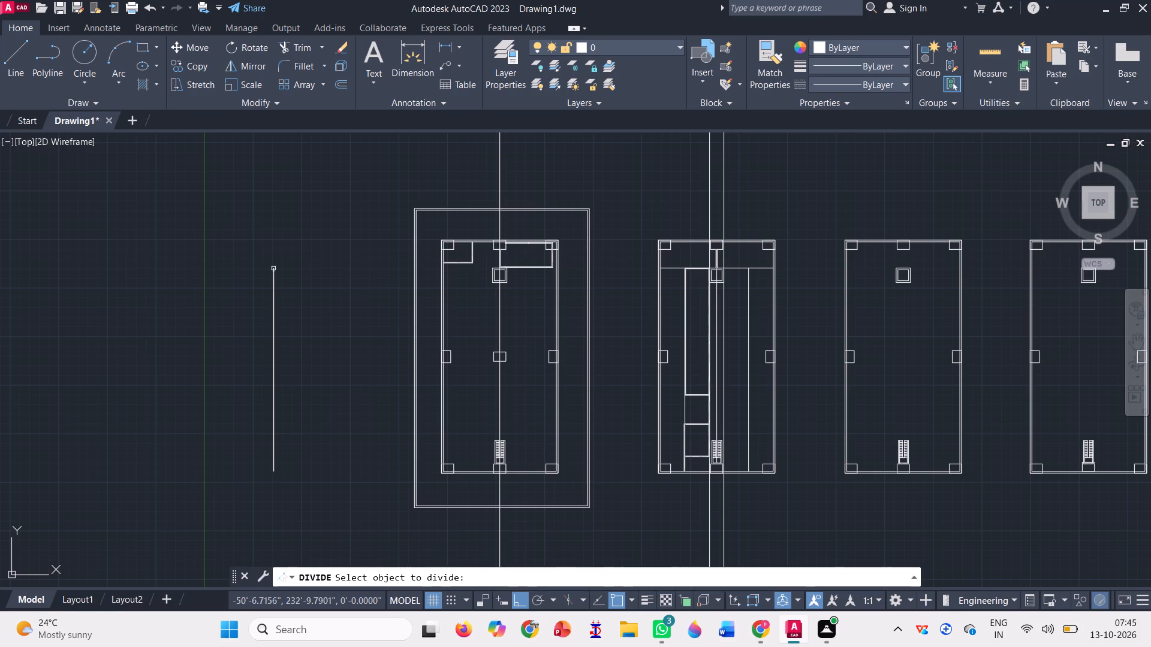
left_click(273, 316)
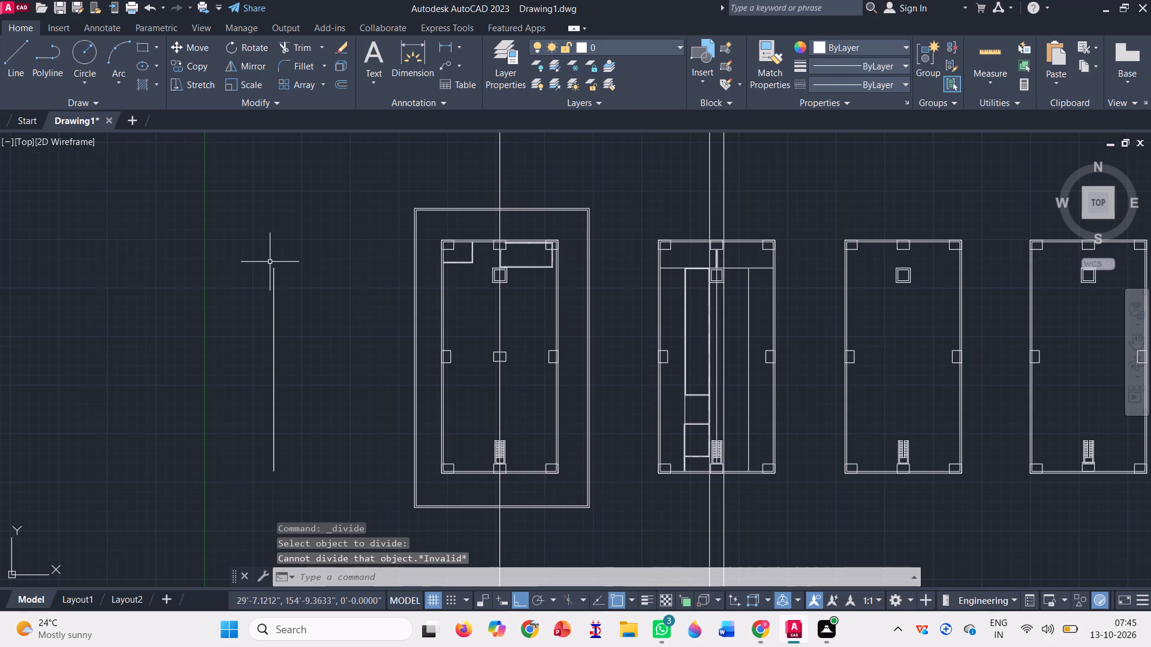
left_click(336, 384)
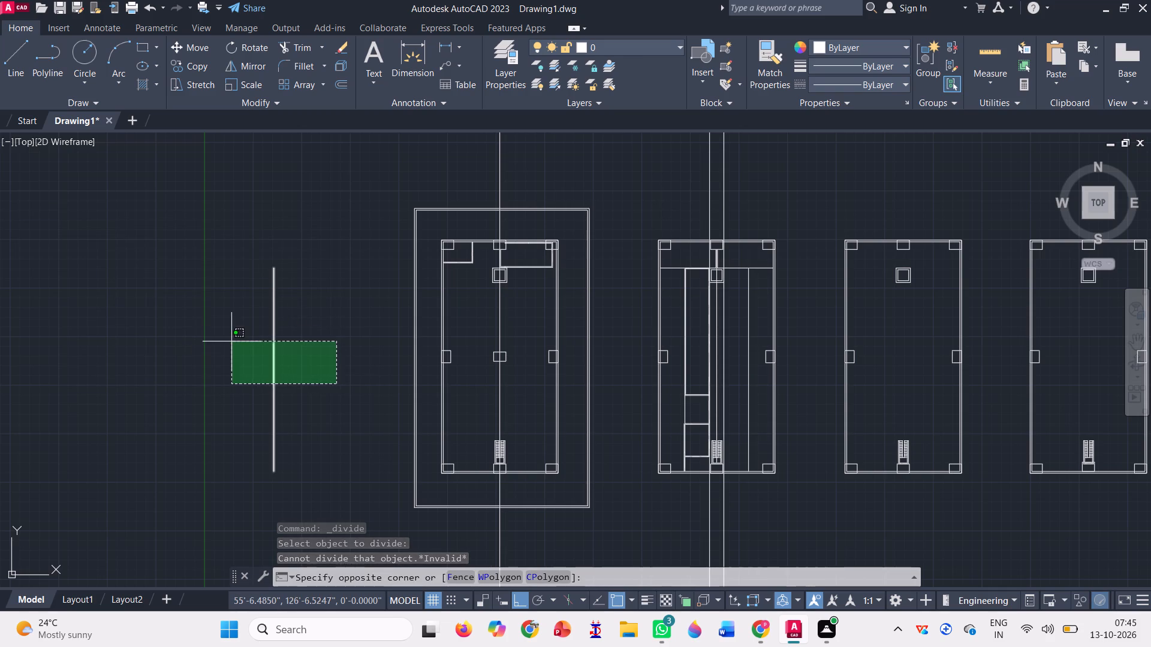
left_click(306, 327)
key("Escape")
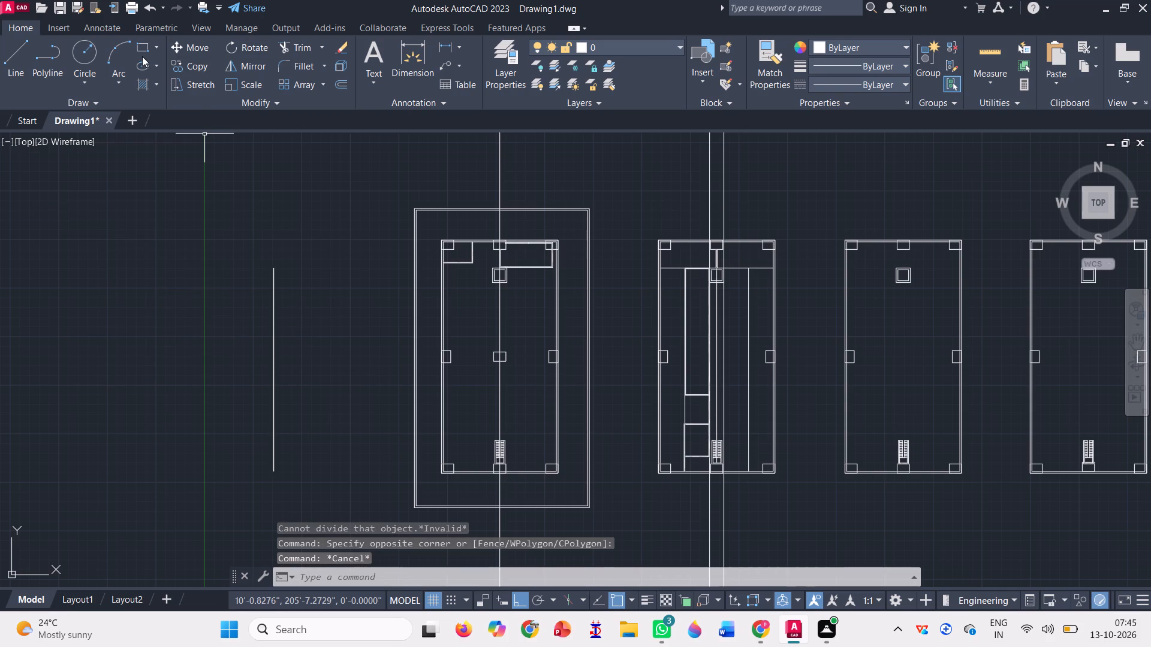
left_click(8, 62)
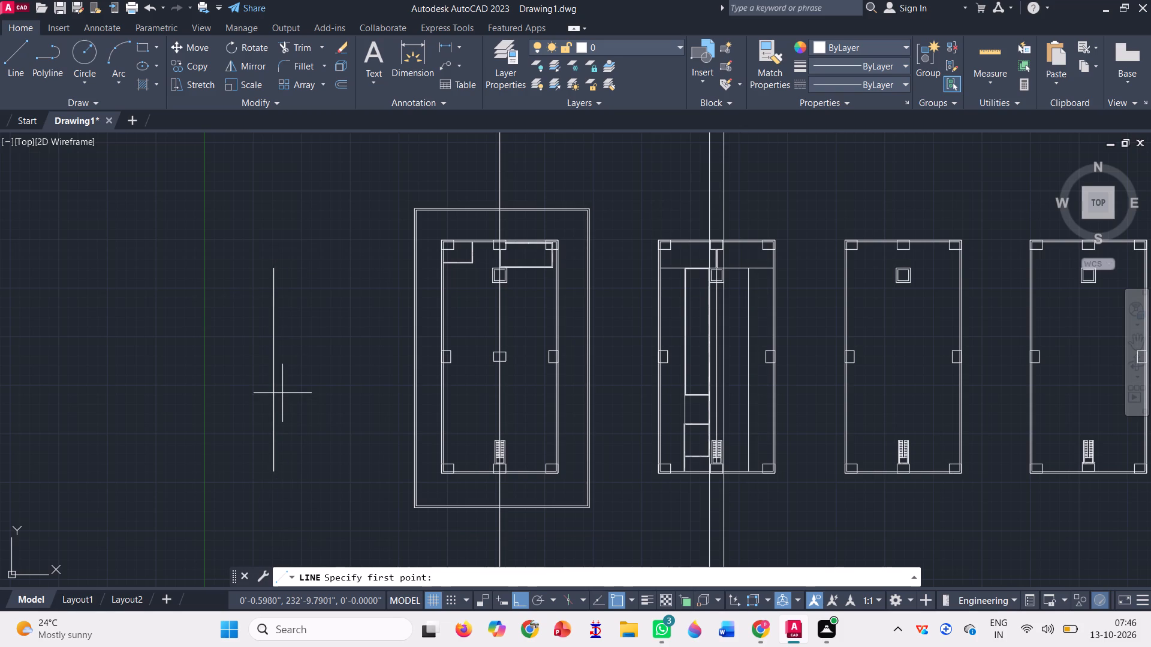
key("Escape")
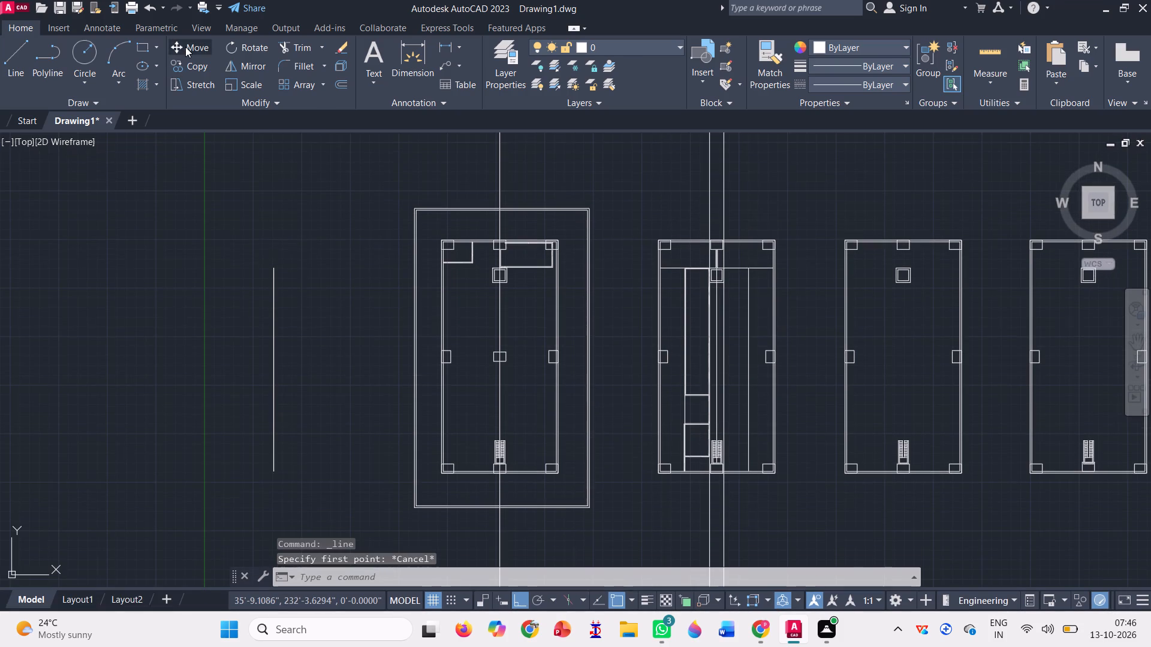
Erase two of the Measure points in the northern half of the relocated vertical line, one at a time.
left_click(274, 325)
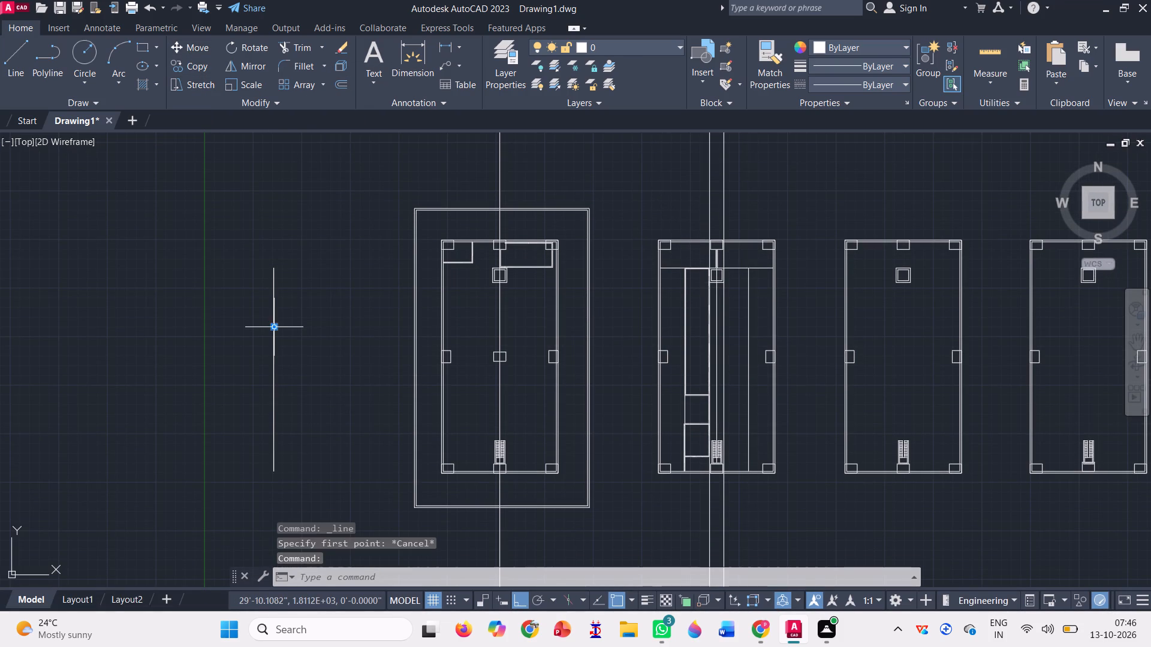
scroll(302, 364, "up", 2)
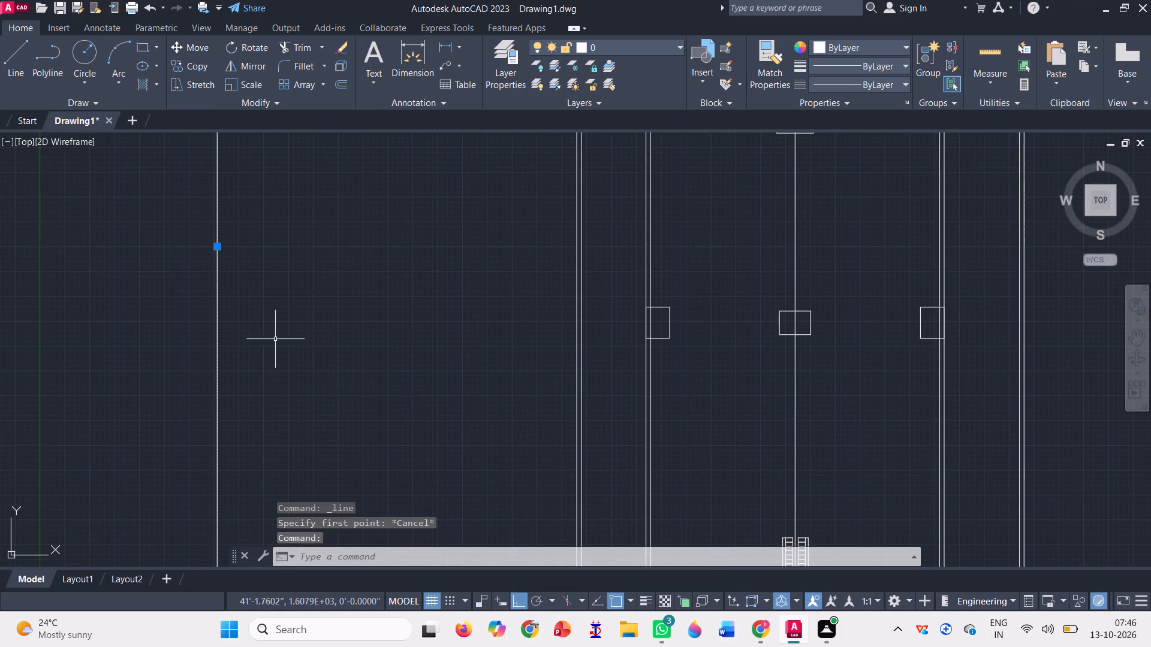
scroll(273, 337, "down", 3)
scroll(261, 288, "up", 3)
scroll(254, 407, "up", 3)
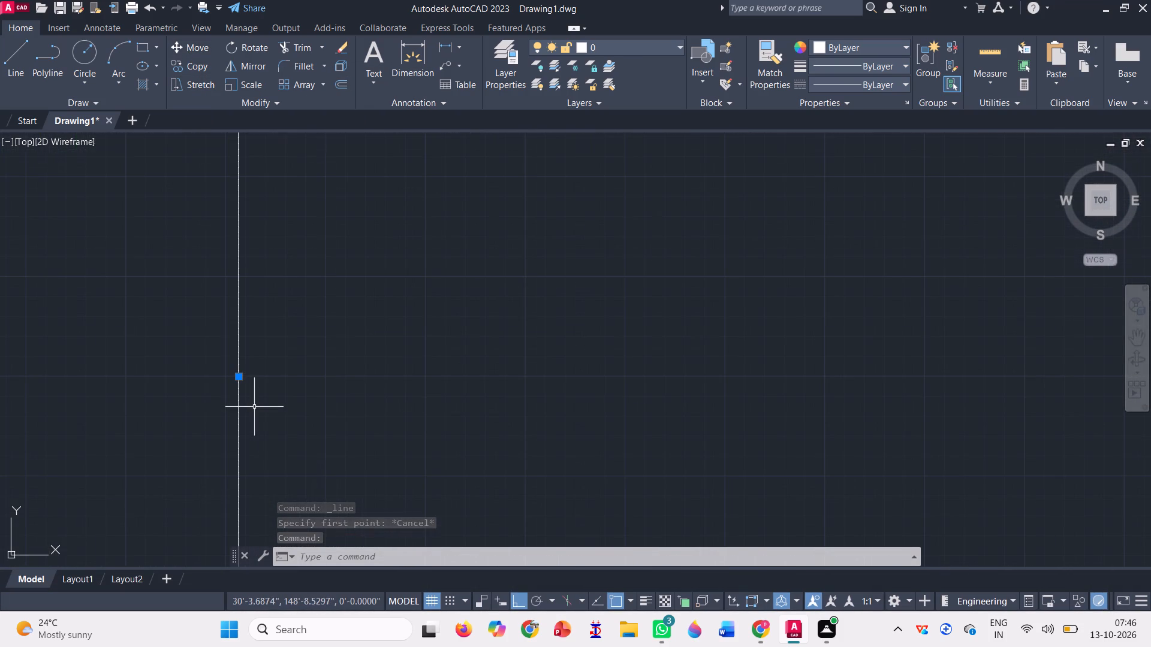
scroll(248, 384, "down", 3)
key("Delete")
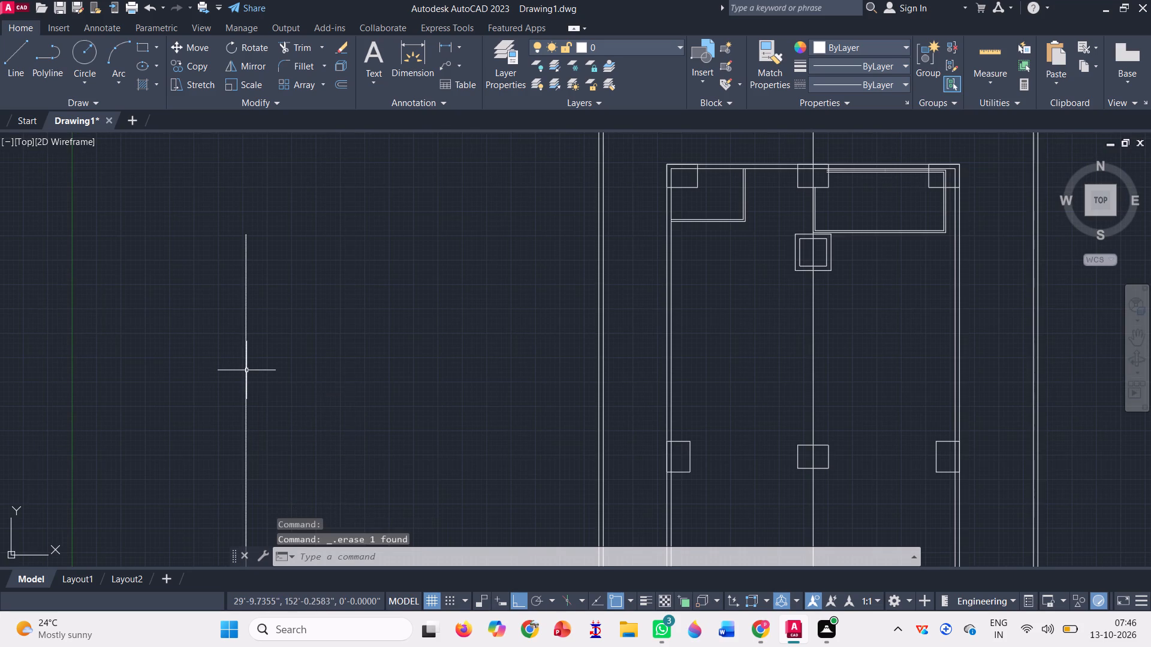
left_click(245, 268)
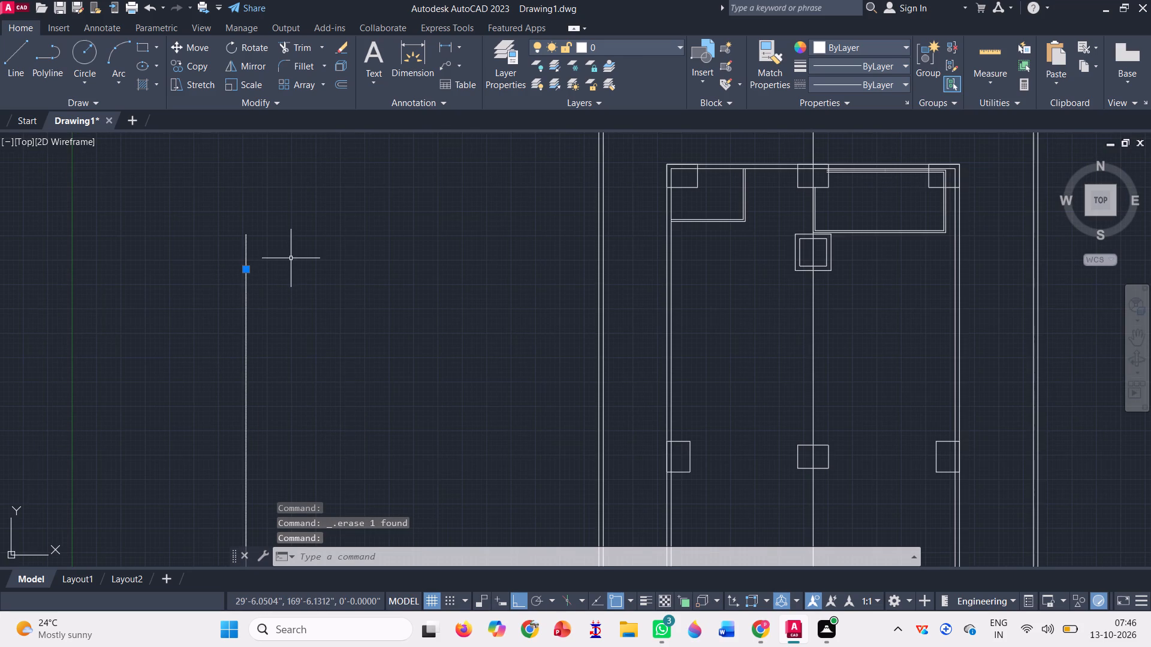
scroll(291, 258, "down", 1)
key("Delete")
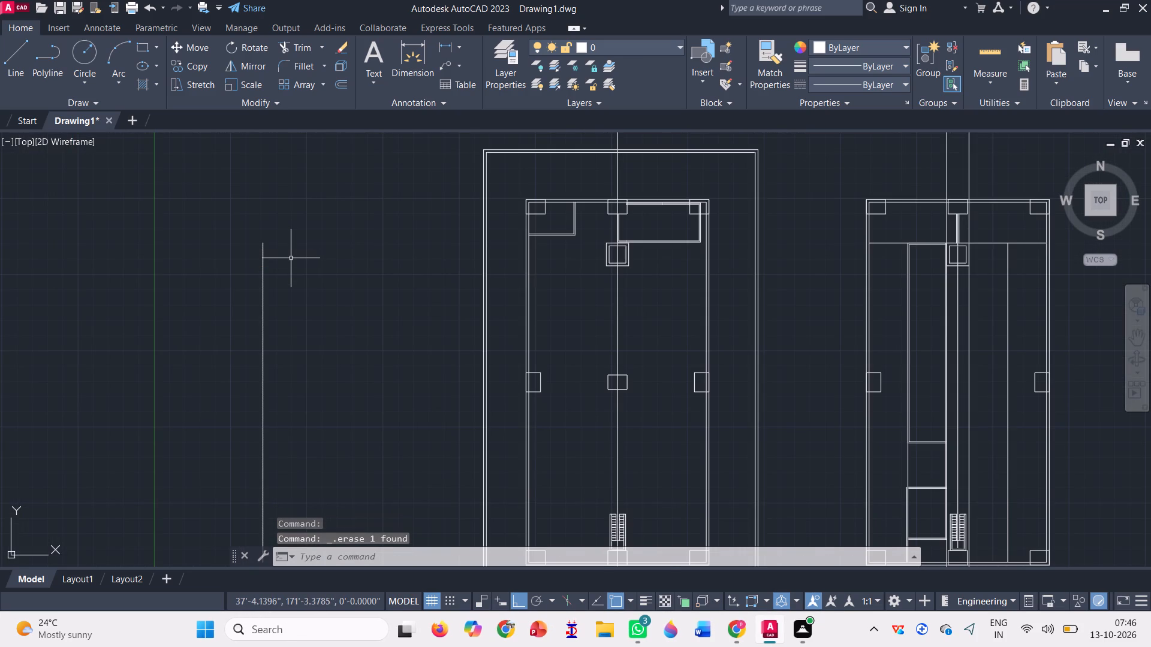
Erase two Measure points near the south end of the relocated vertical line, one at a time.
scroll(291, 258, "down", 2)
scroll(273, 359, "up", 2)
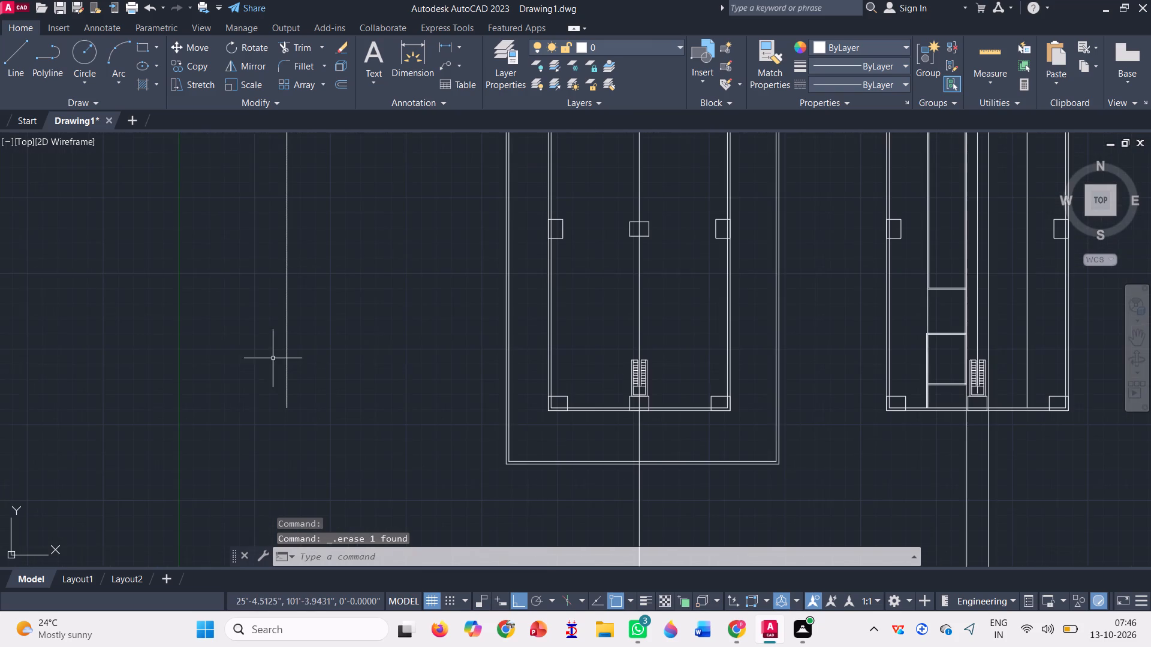
left_click(285, 361)
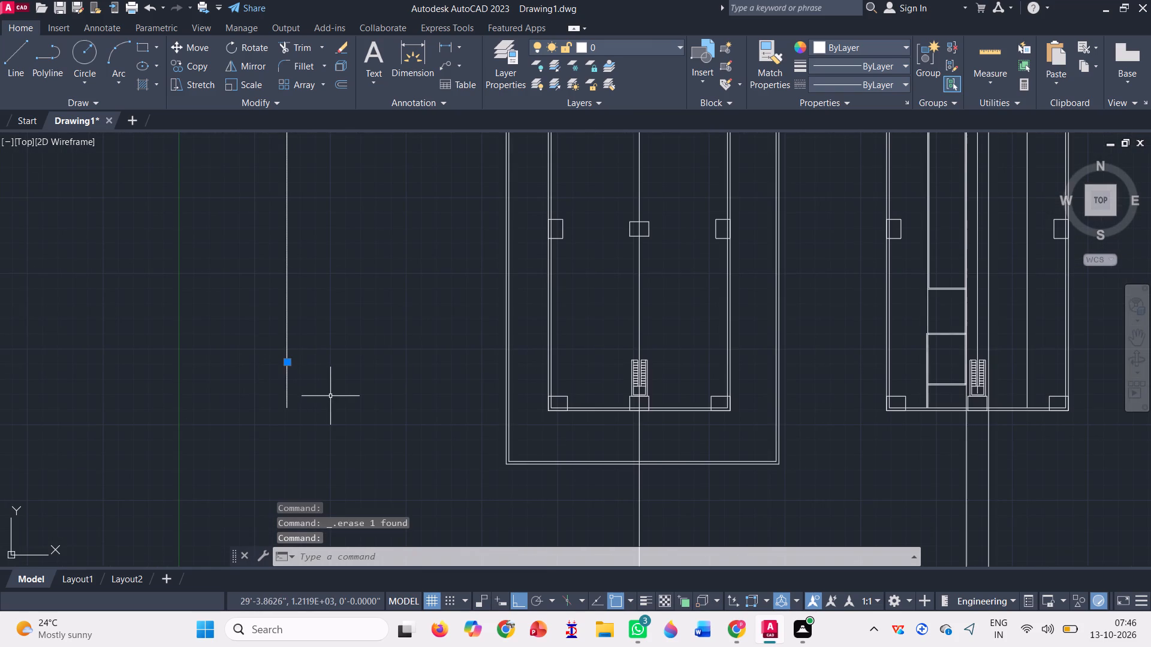
key("Delete")
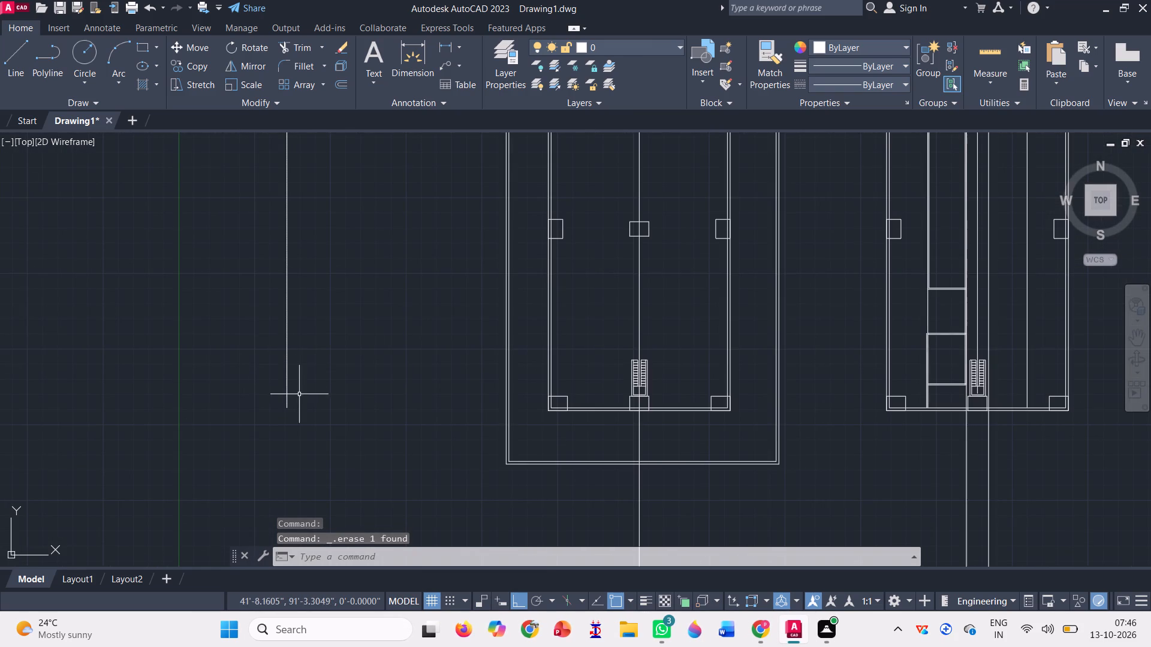
left_click(288, 400)
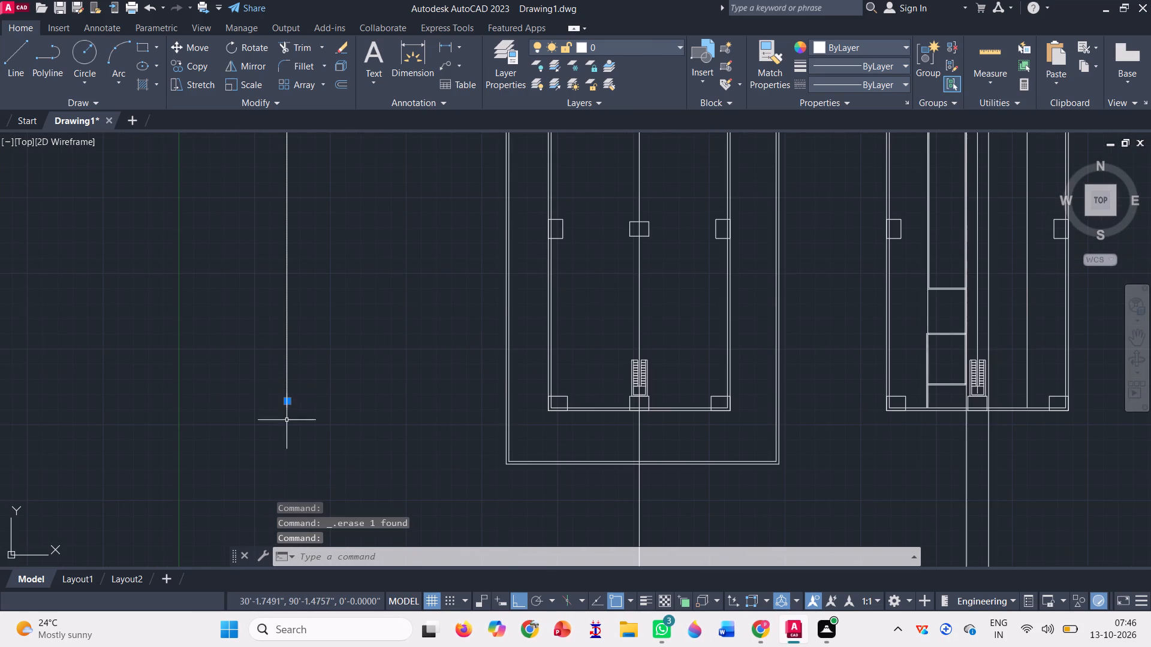
scroll(290, 424, "down", 2)
key("Delete")
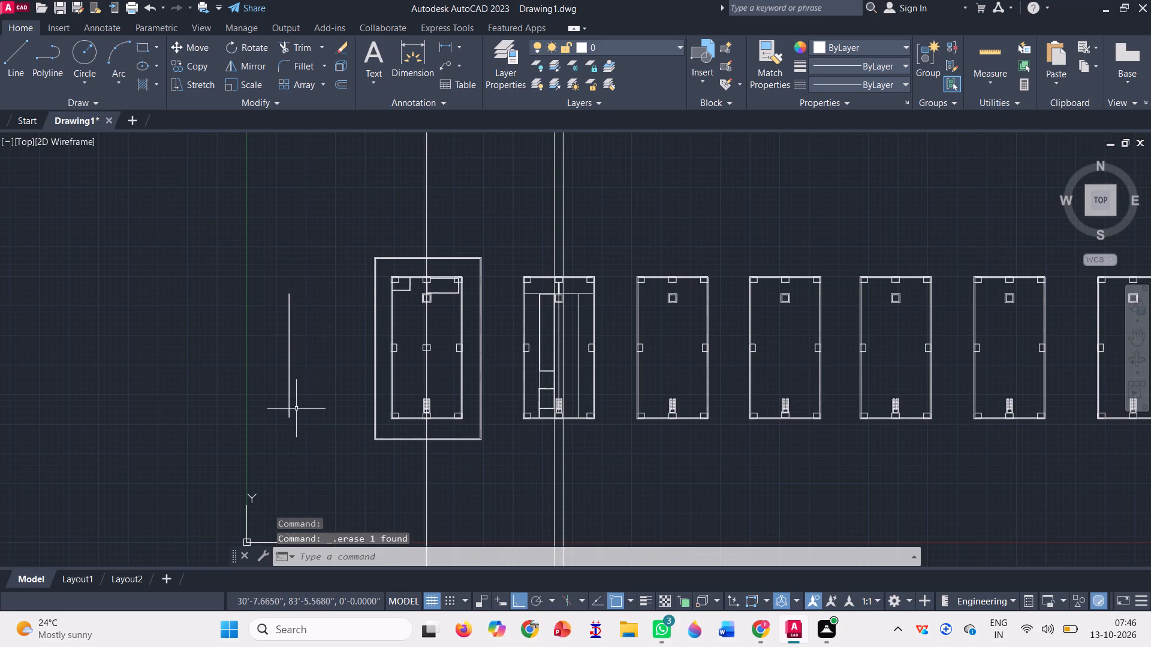
Select five Measure points near the north end of the relocated vertical line and erase them together.
left_click(289, 303)
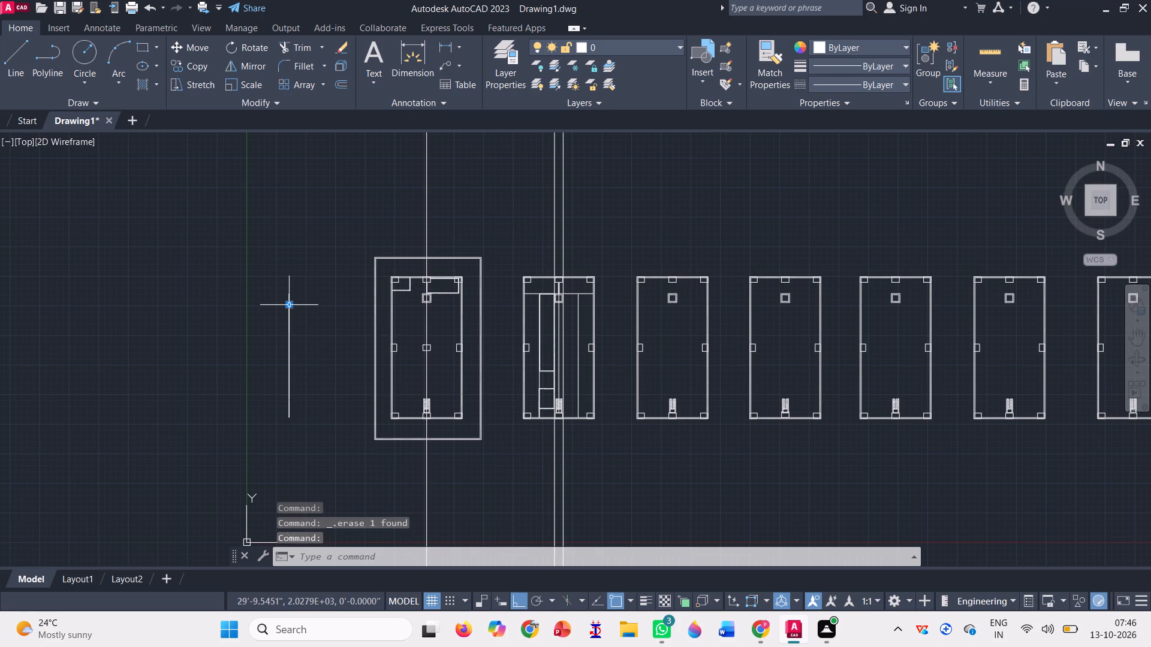
scroll(286, 355, "up", 2)
left_click(291, 276)
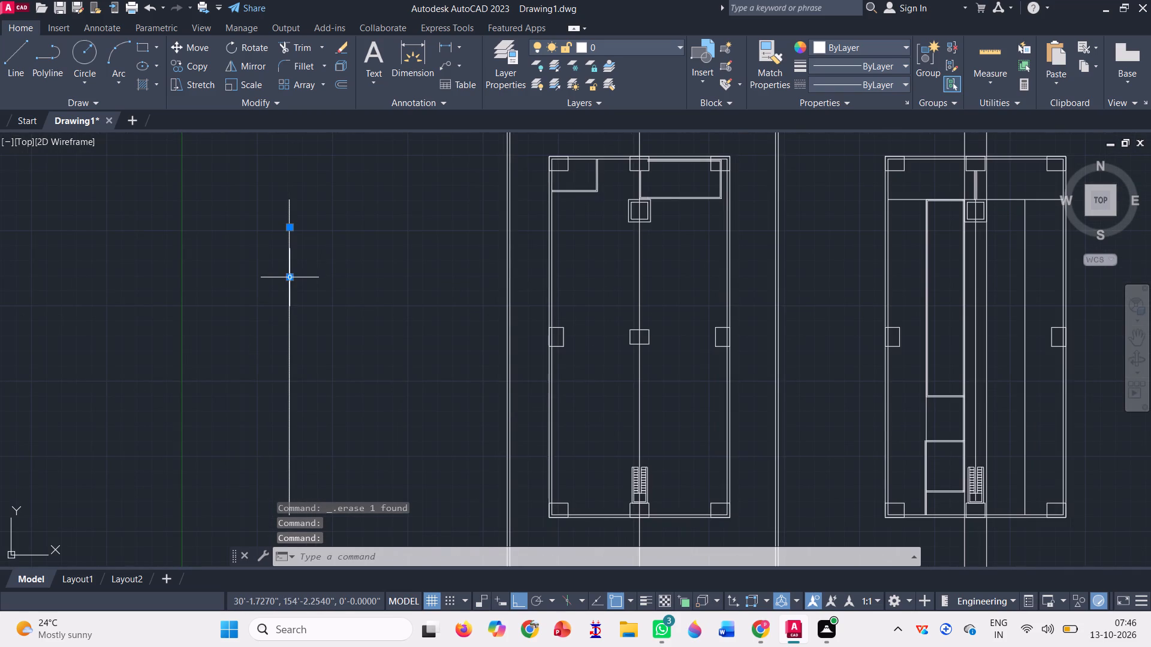
left_click(289, 255)
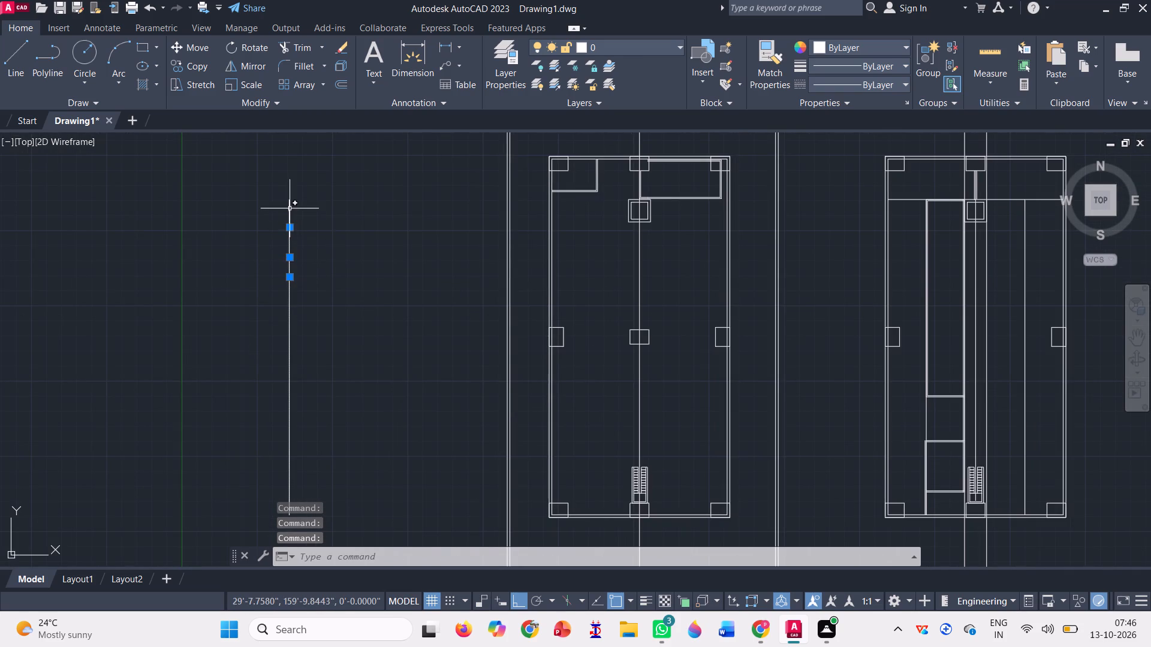
left_click(289, 208)
left_click(289, 245)
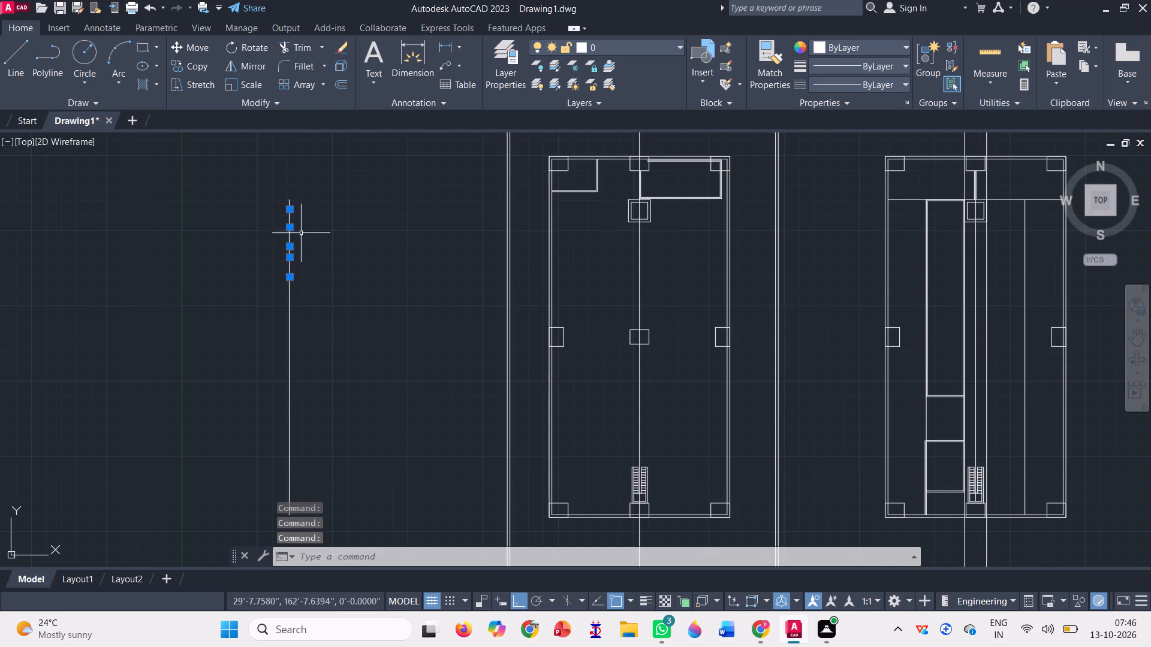
scroll(301, 233, "down", 2)
key("Delete")
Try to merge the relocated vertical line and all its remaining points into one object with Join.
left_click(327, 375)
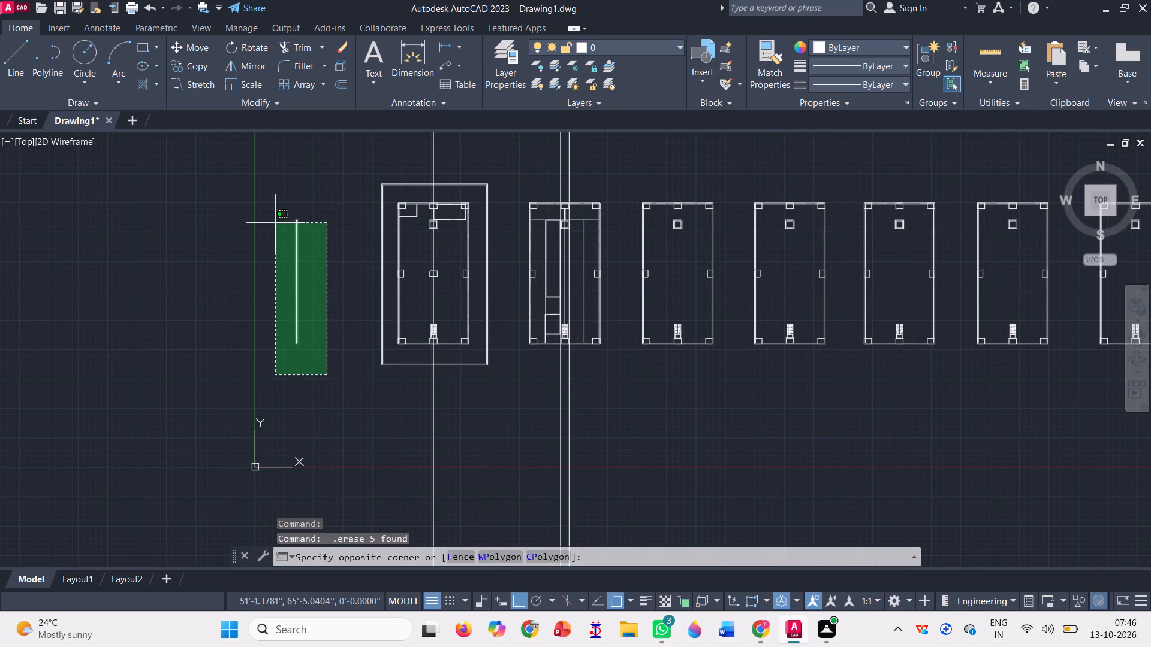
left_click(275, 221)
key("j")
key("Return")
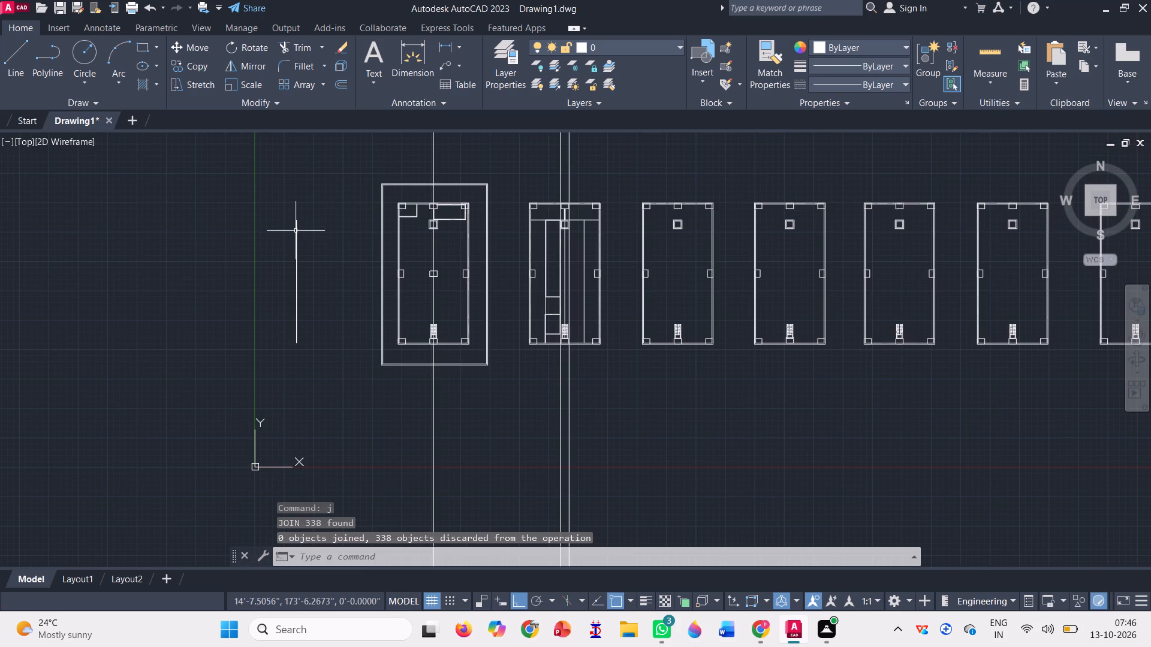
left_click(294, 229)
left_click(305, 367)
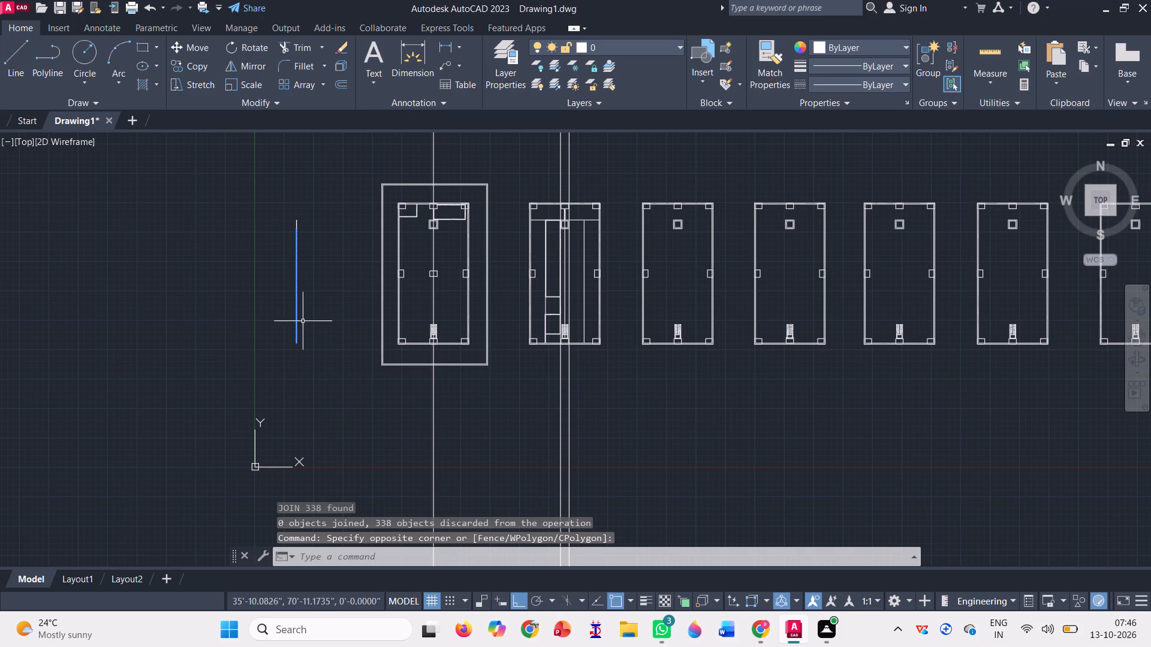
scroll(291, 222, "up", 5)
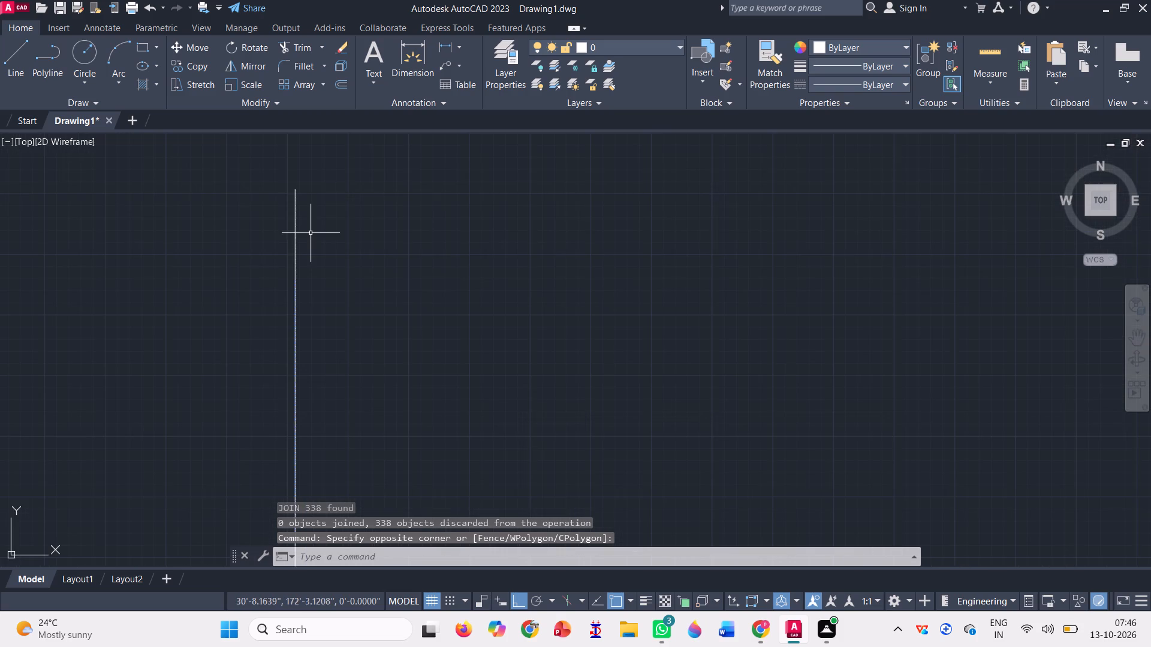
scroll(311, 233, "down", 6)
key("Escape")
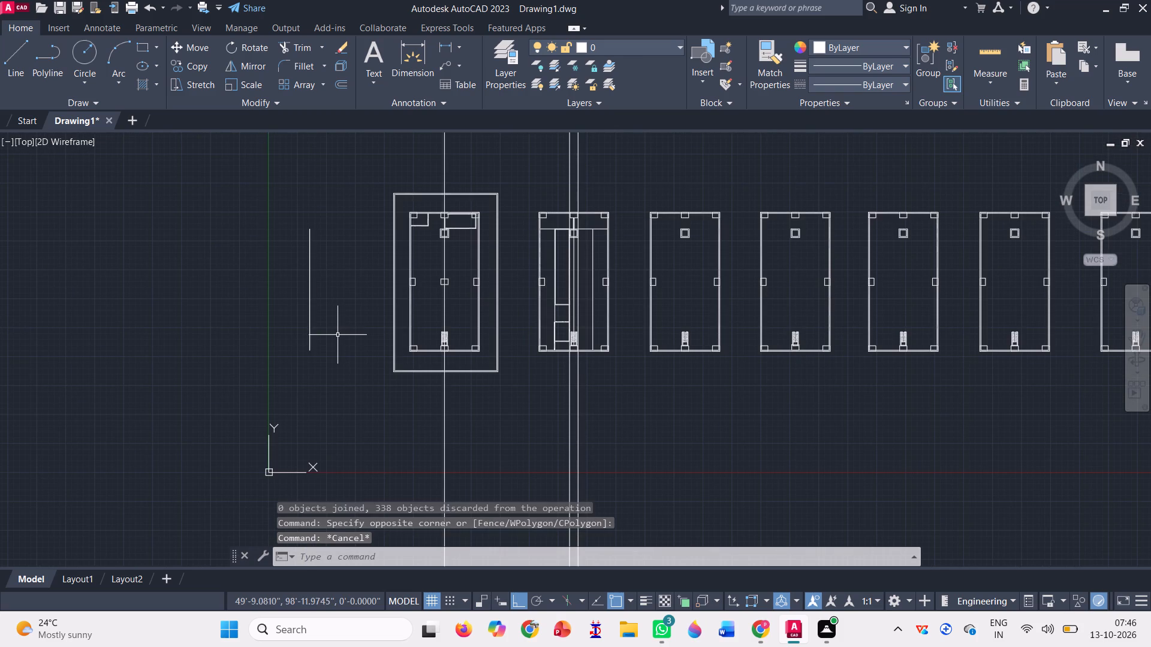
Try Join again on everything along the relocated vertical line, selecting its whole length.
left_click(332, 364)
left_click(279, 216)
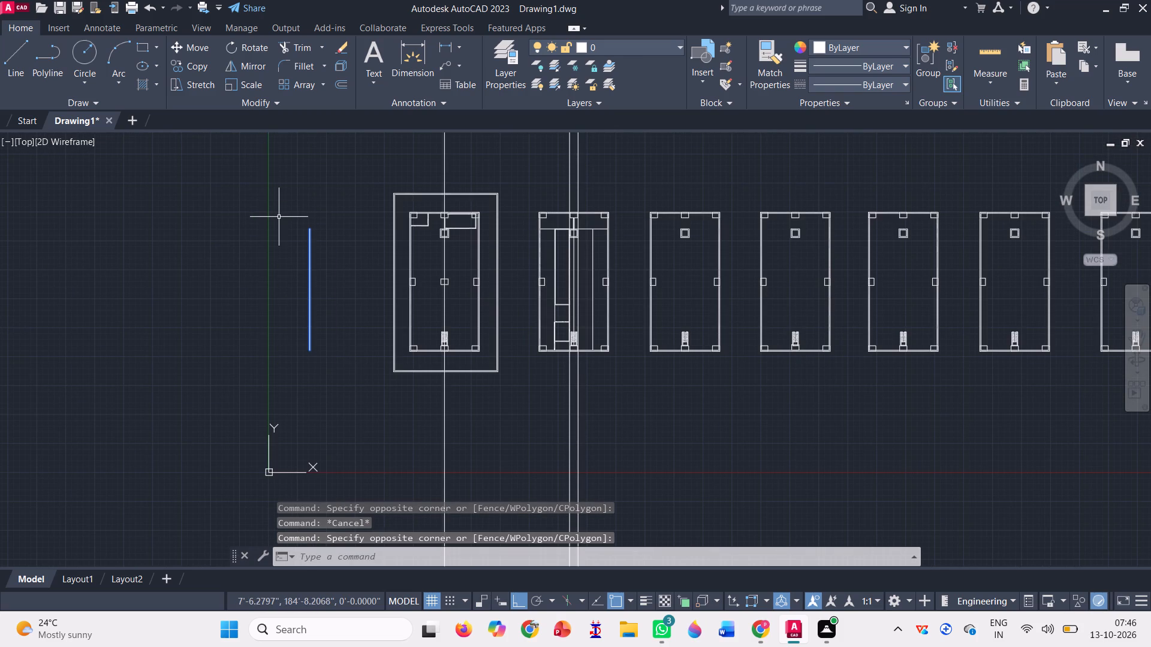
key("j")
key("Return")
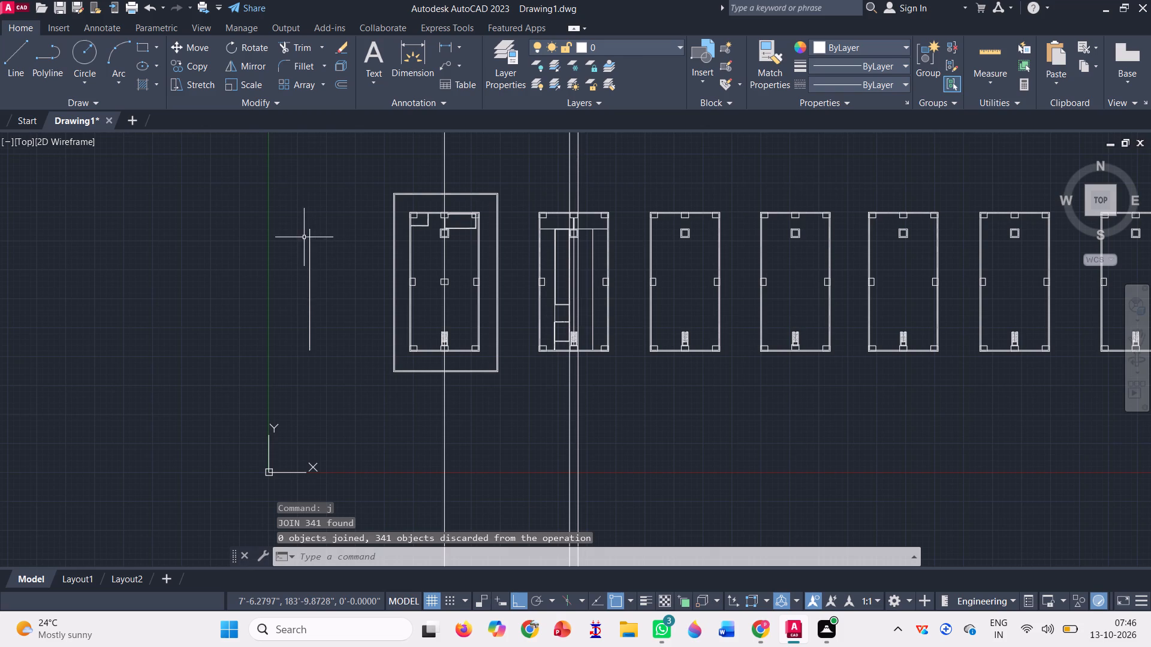
Draw a line about 87' long over the relocated vertical line, from its north end down to its south end.
left_click(14, 62)
scroll(323, 264, "up", 2)
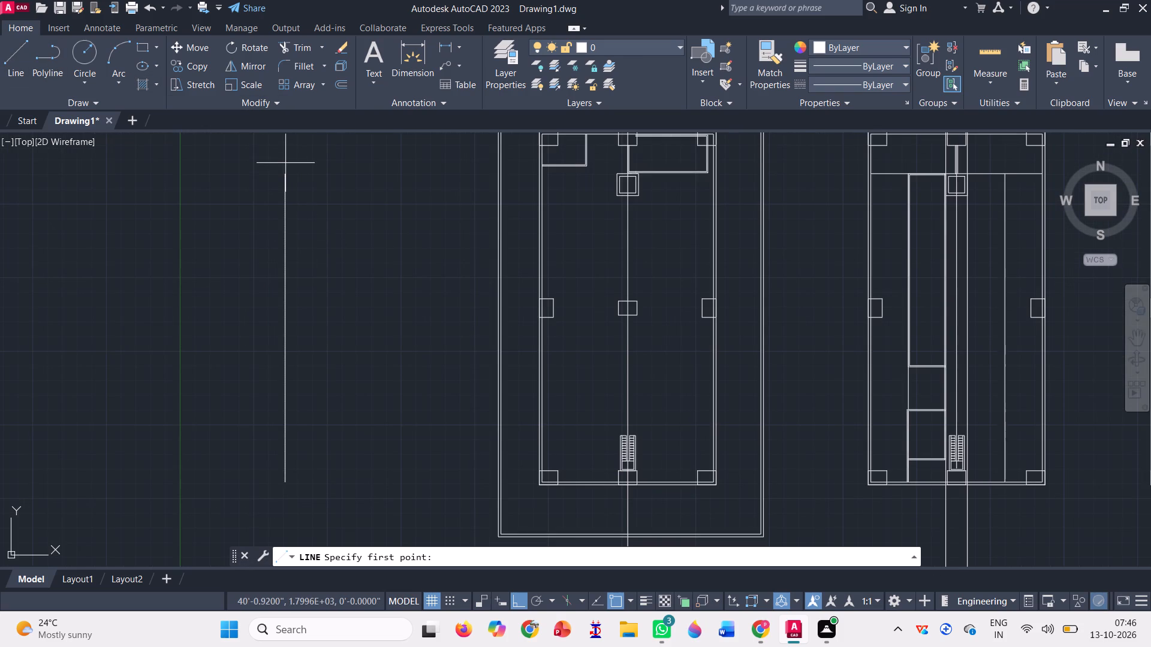
left_click(285, 169)
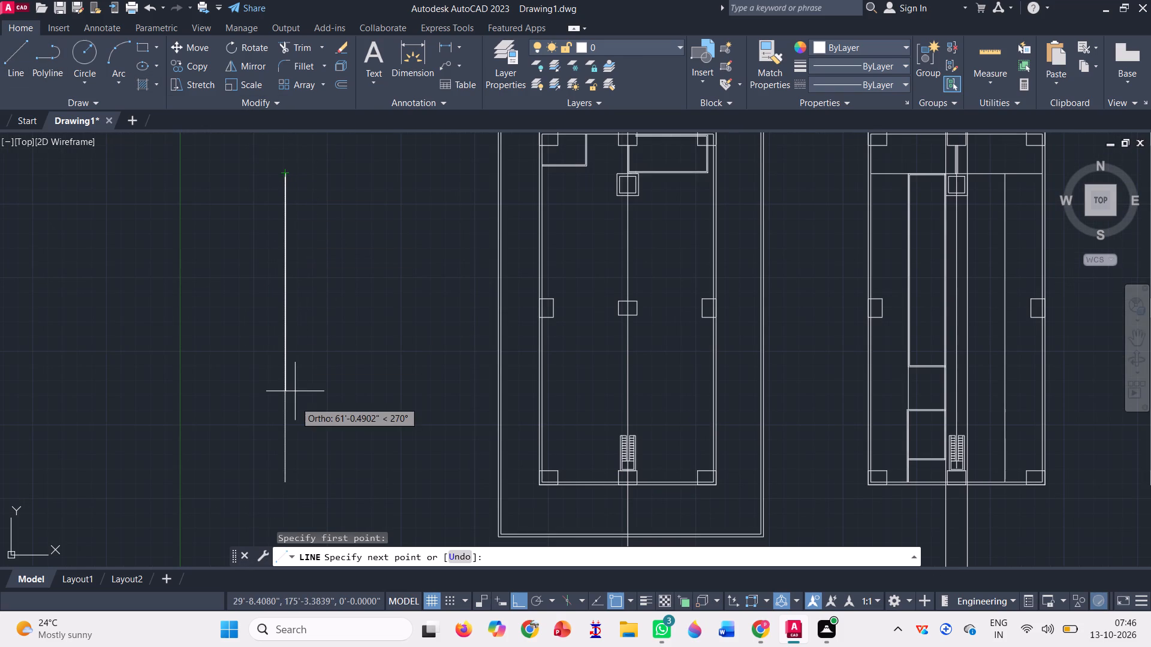
scroll(285, 486, "up", 4)
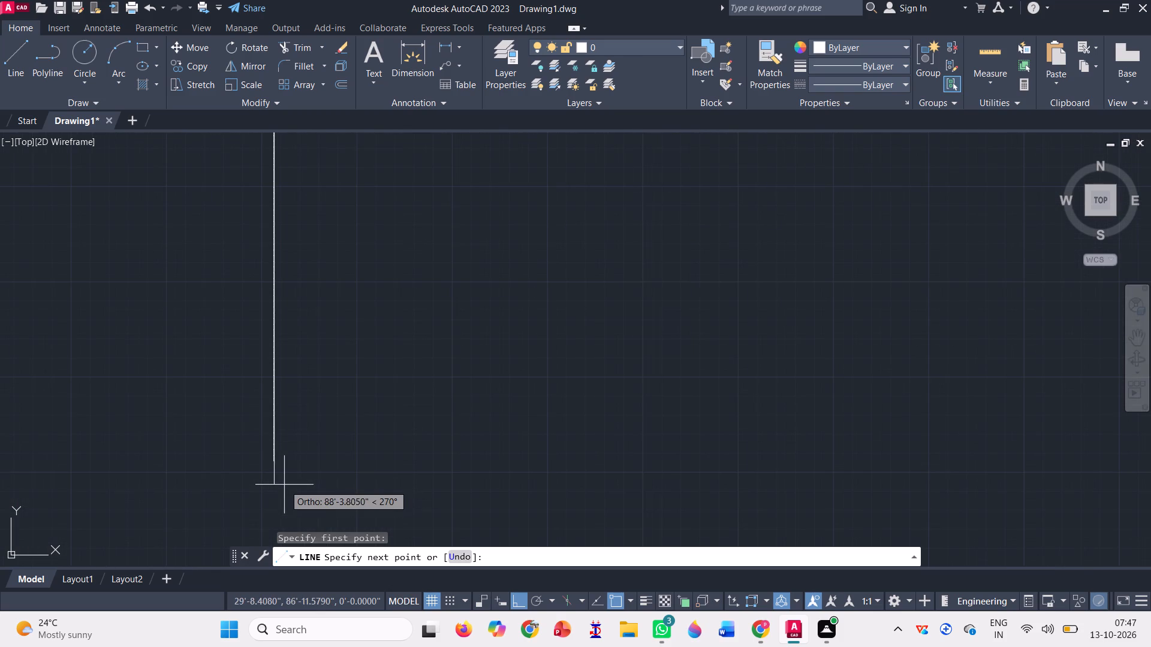
left_click(270, 460)
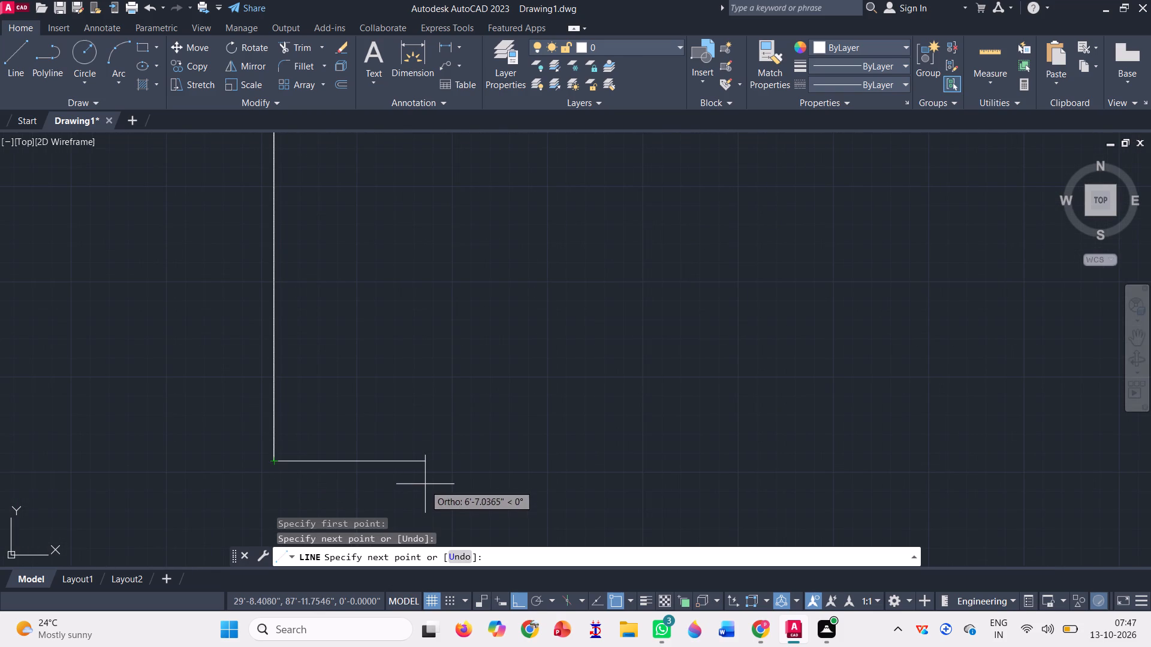
Draw a horizontal line across from the lower end of the existing vertical line, continuing into a second vertical line running upward parallel to it.
scroll(425, 474, "down", 2)
scroll(253, 440, "down", 1)
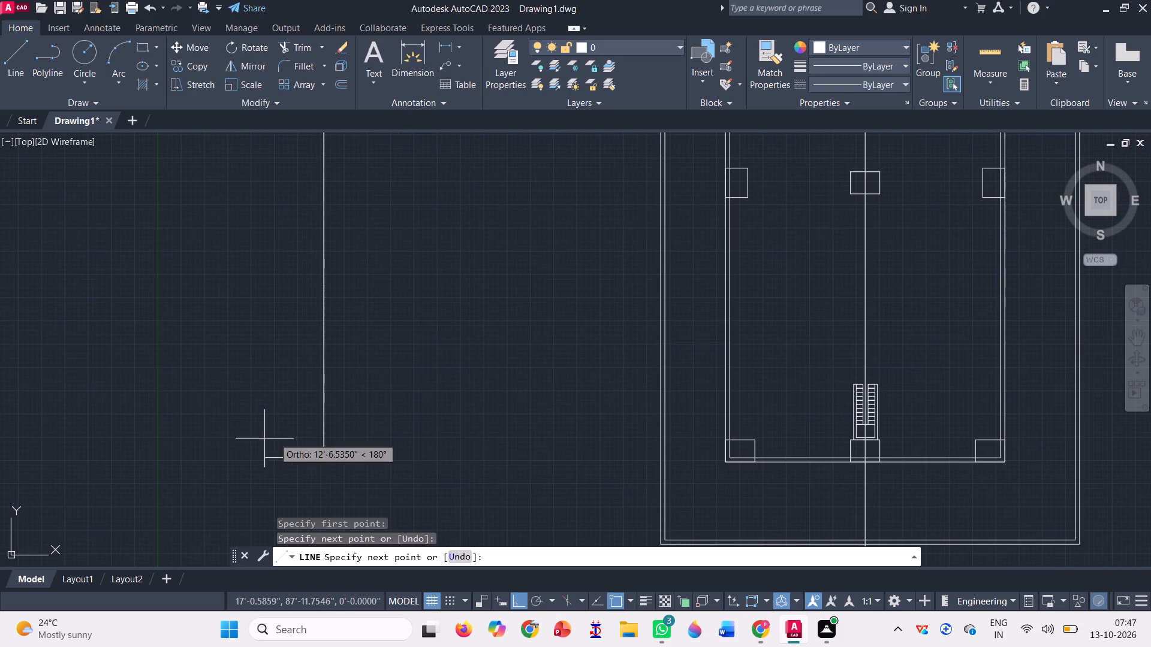
left_click(432, 453)
scroll(411, 229, "down", 2)
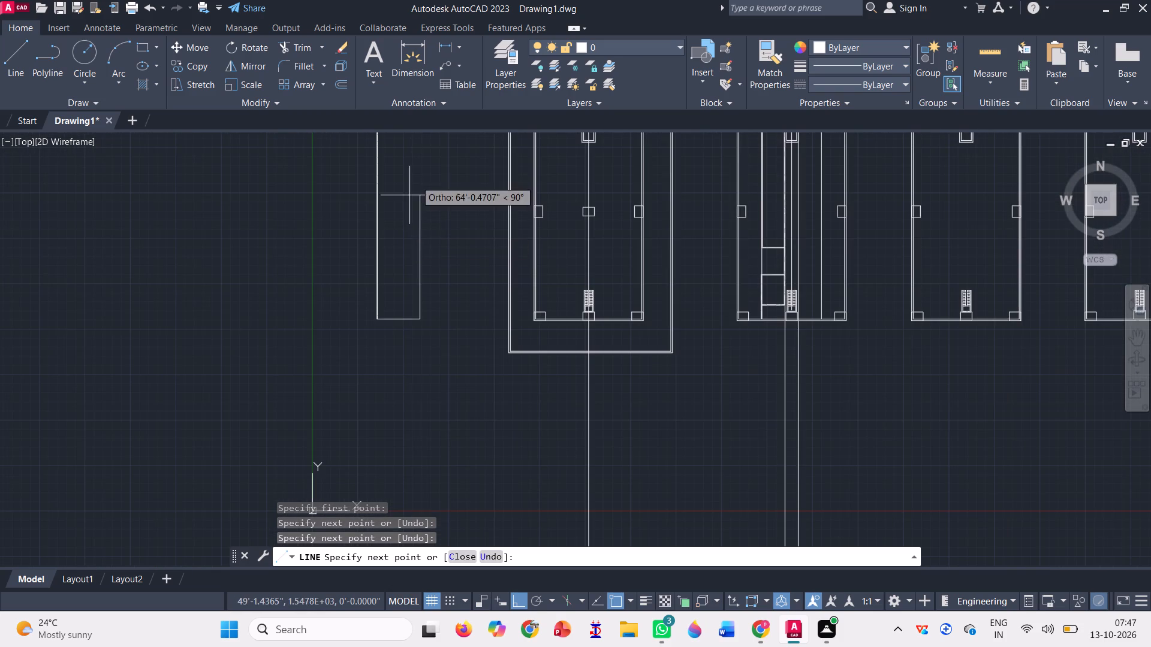
scroll(332, 377, "down", 1)
left_click(380, 223)
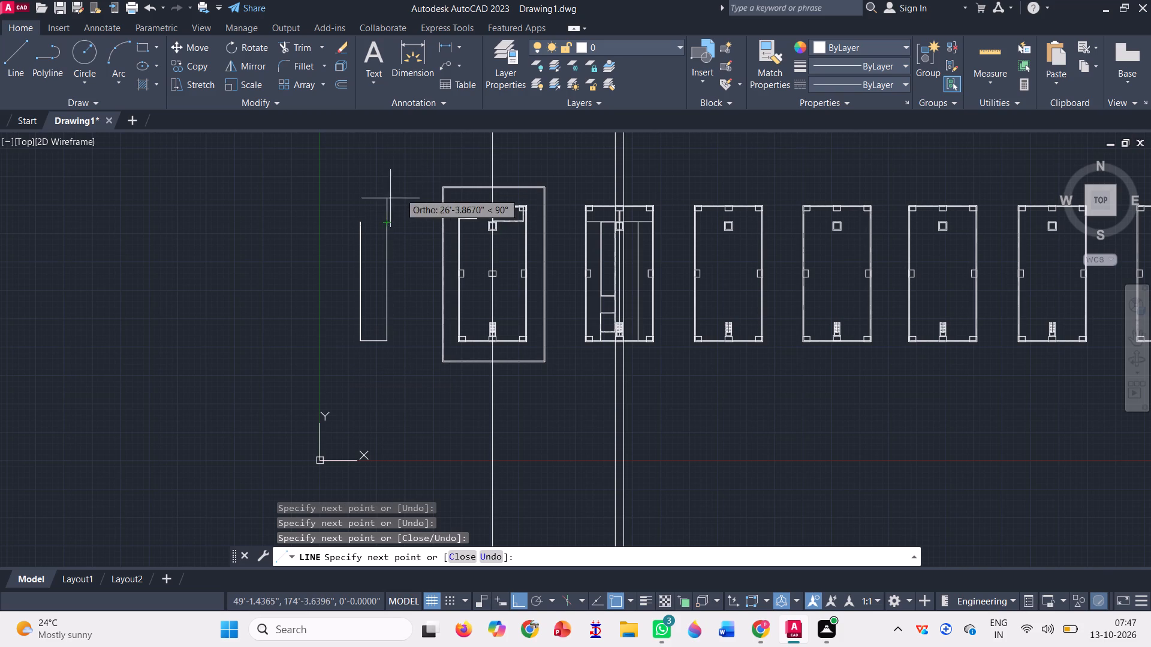
scroll(364, 221, "up", 3)
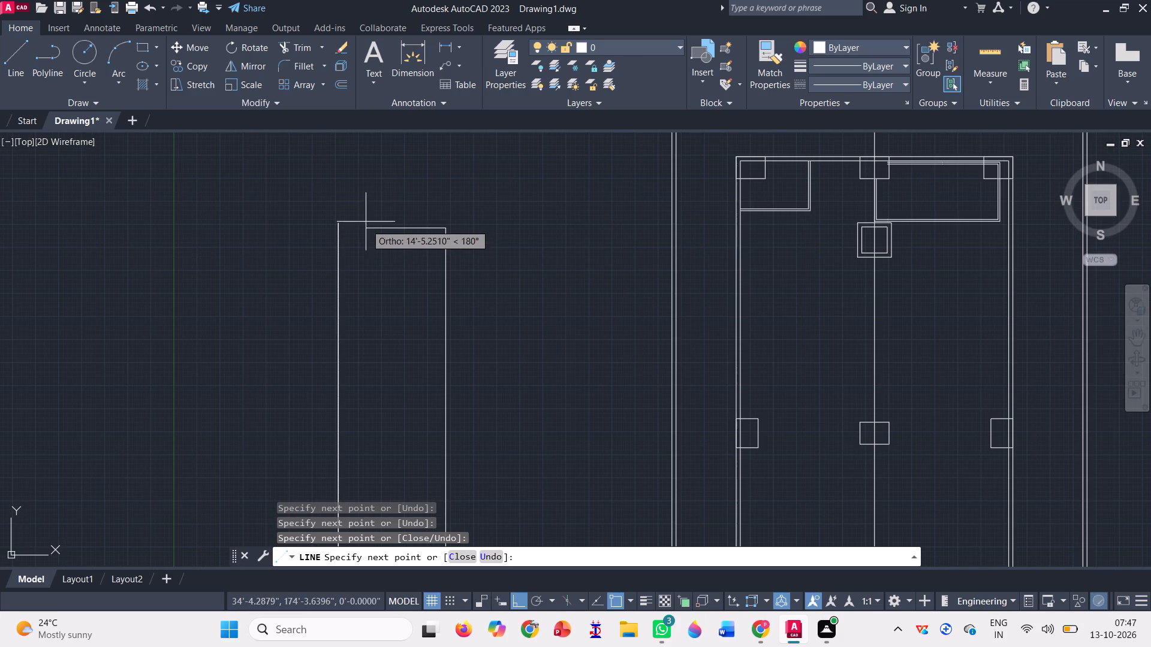
key("space")
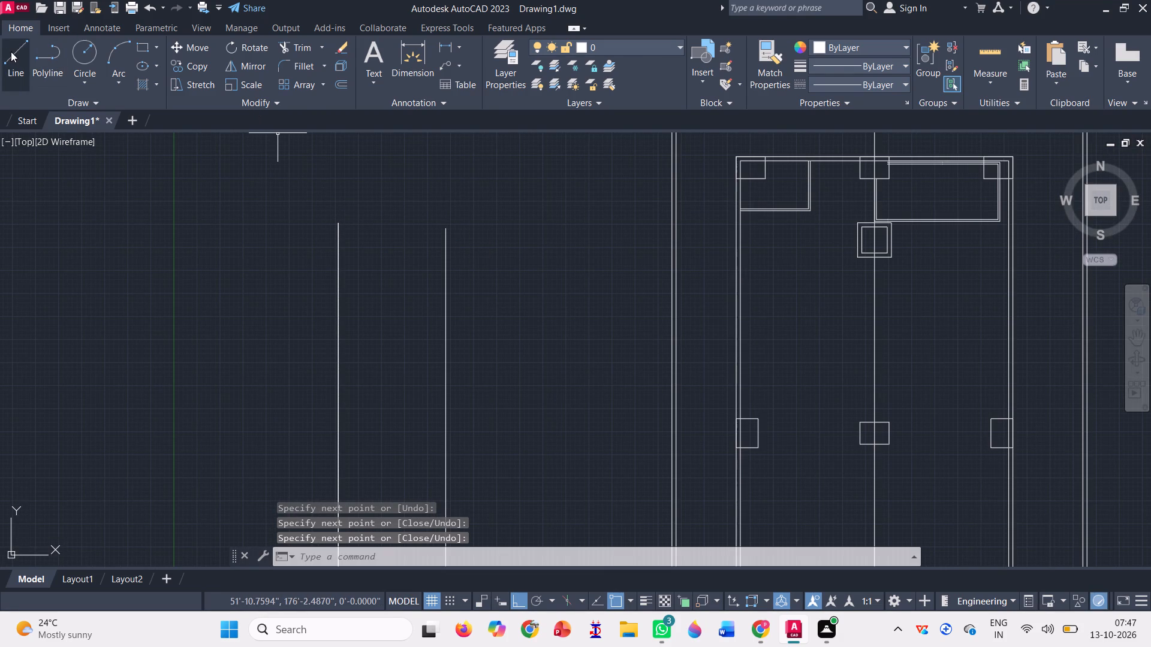
Draw a horizontal line from the upper end of the left vertical, running past the right vertical.
left_click(11, 52)
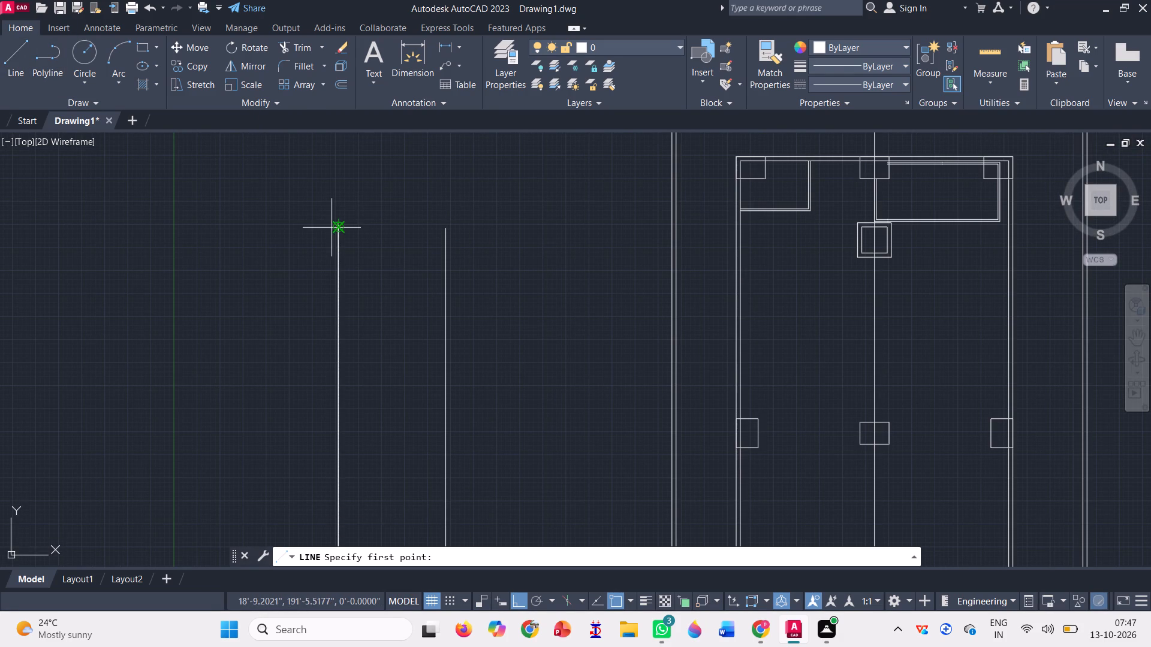
scroll(330, 235, "up", 1)
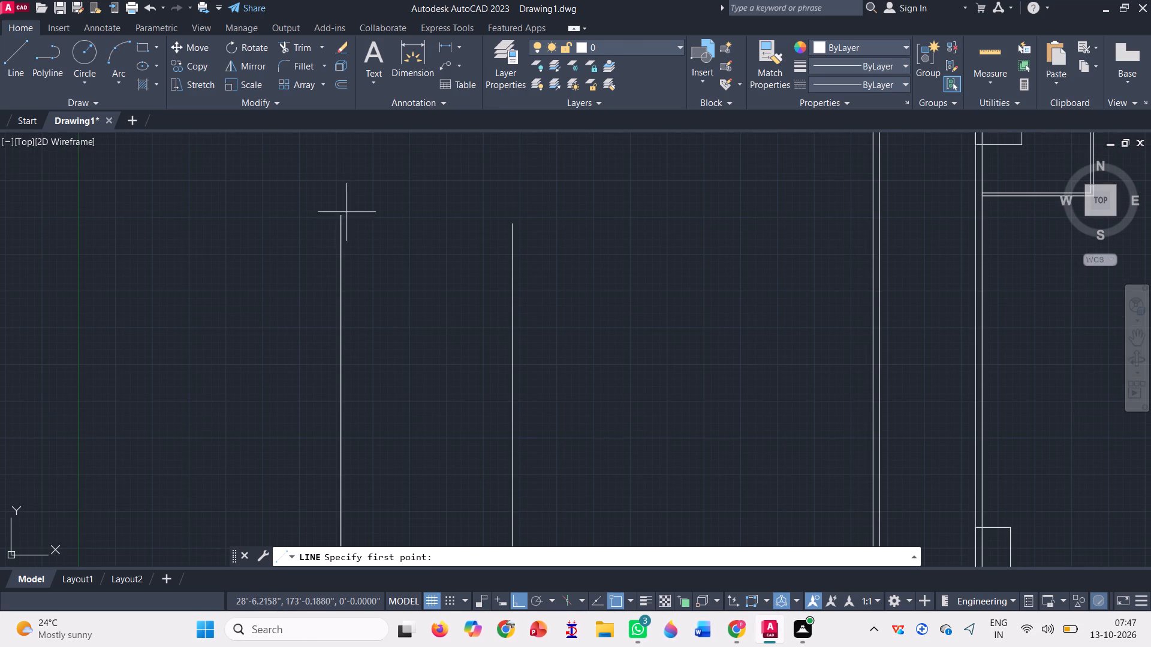
left_click(344, 213)
left_click(564, 201)
key("space")
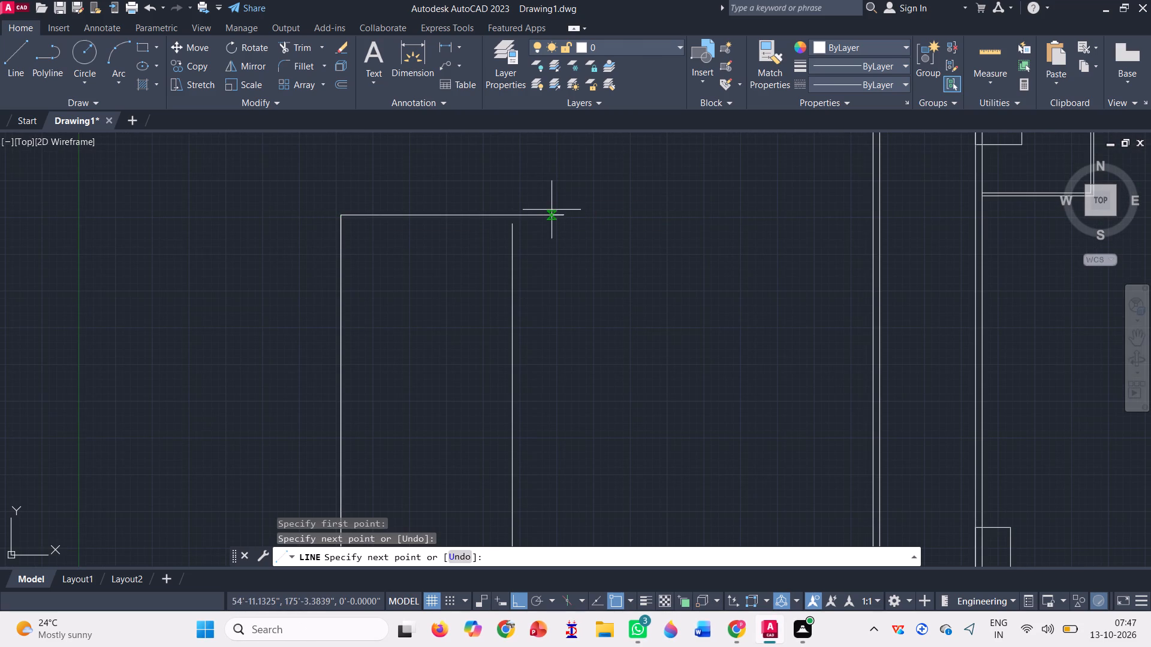
Extend the right vertical line up to the new top horizontal line.
left_click(321, 49)
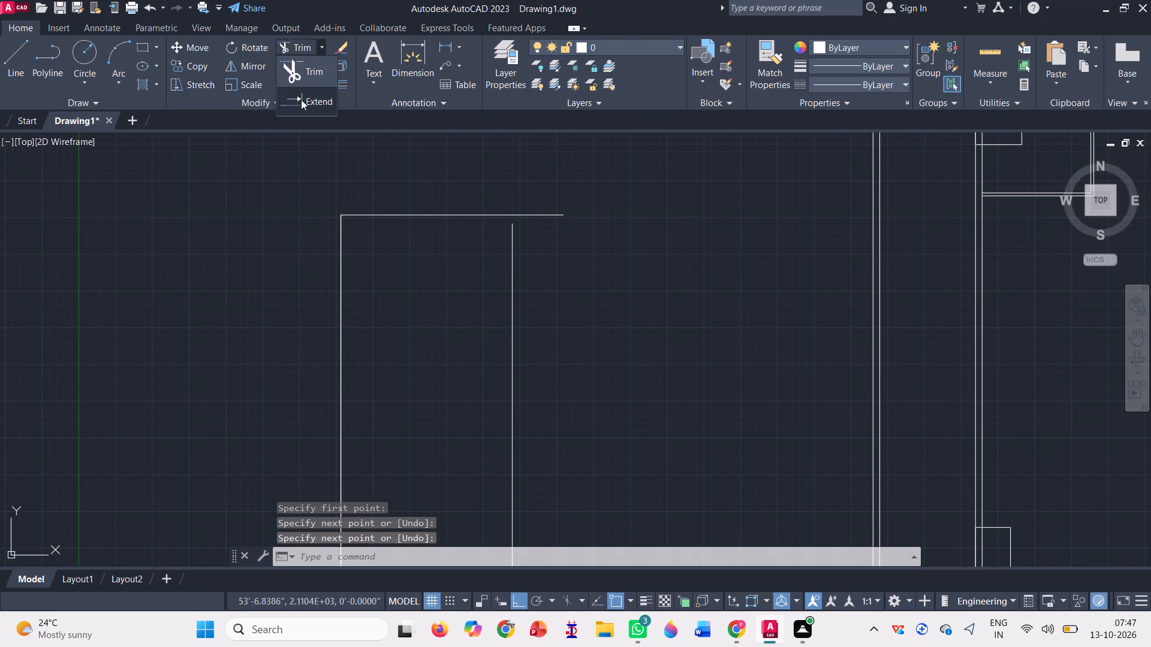
left_click(301, 99)
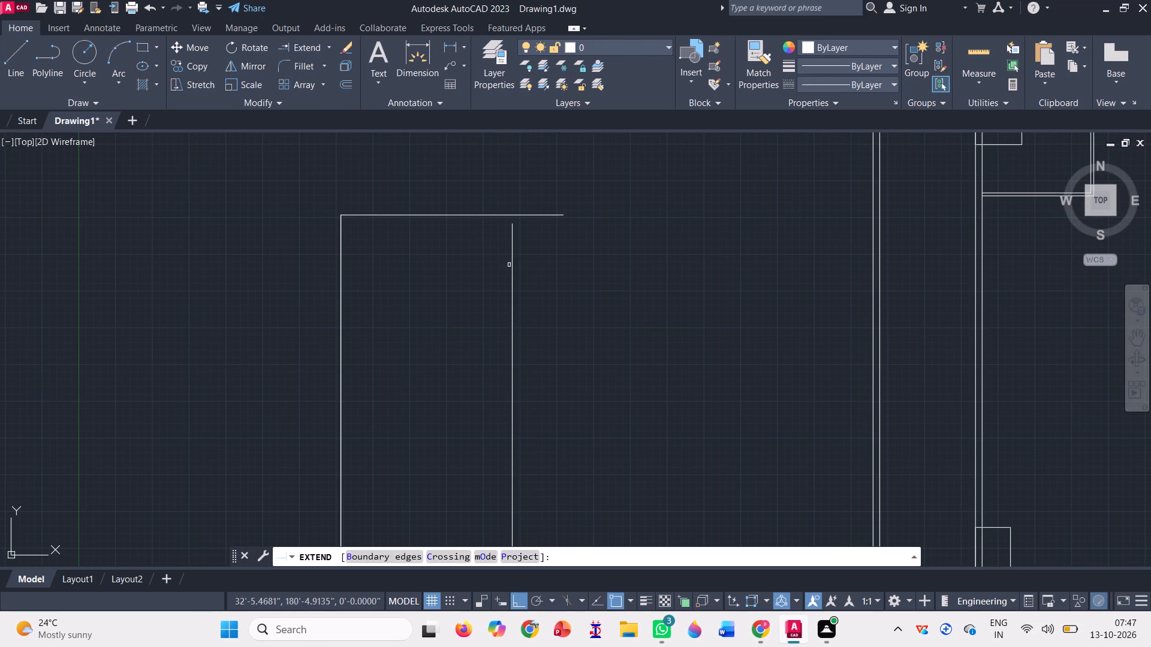
left_click(511, 265)
key("space")
scroll(441, 240, "down", 2)
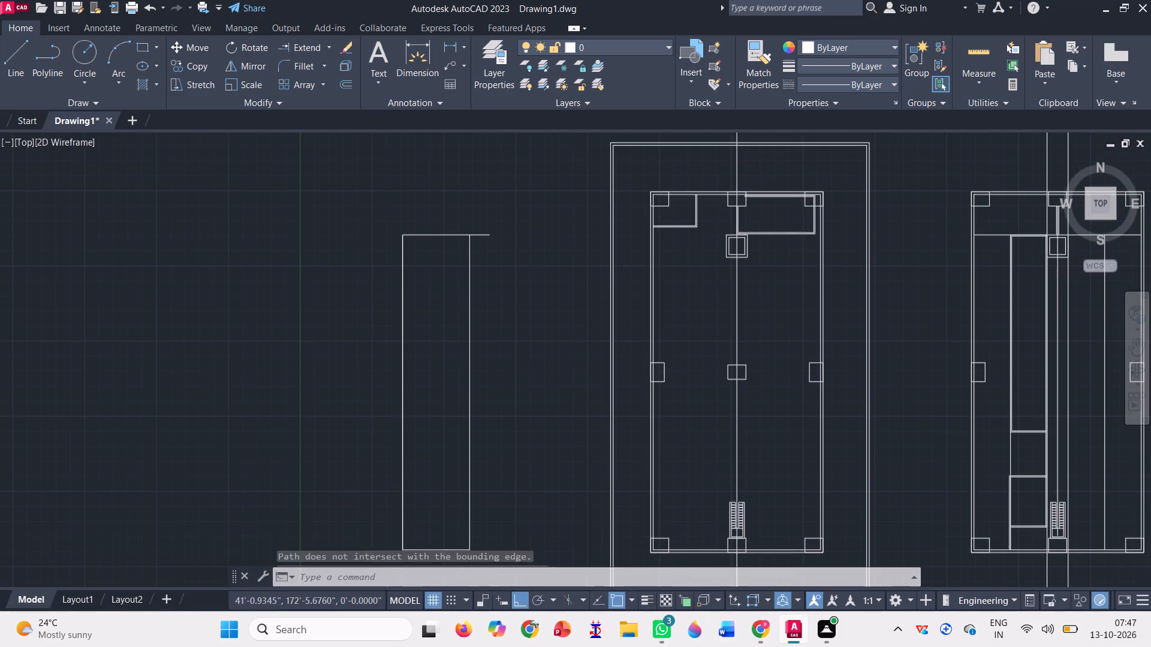
Trim away the top horizontal line, including its overhang, and the bottom horizontal line, leaving the two verticals.
left_click(326, 43)
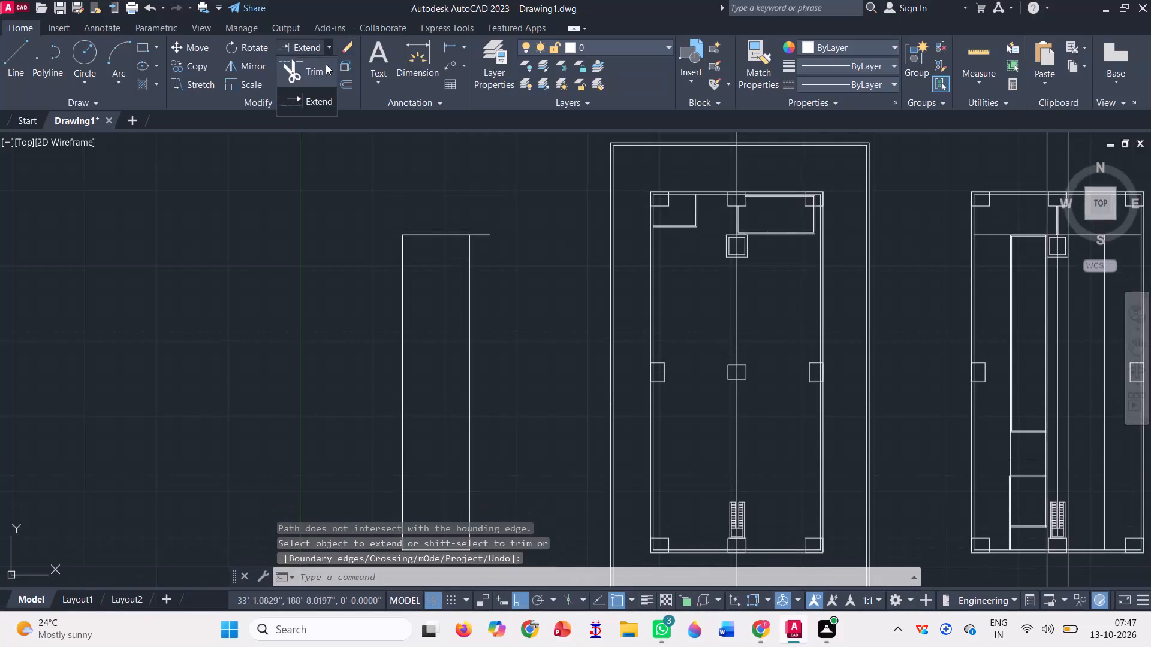
left_click(319, 69)
left_click(495, 257)
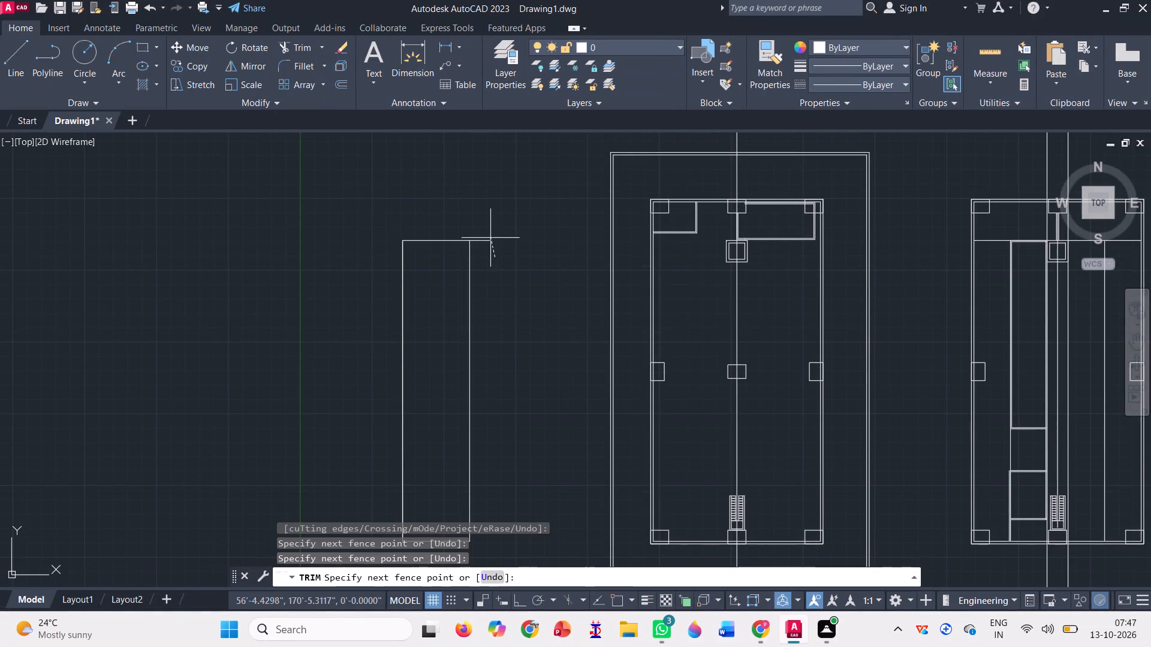
left_click(481, 214)
left_click(433, 271)
left_click(438, 216)
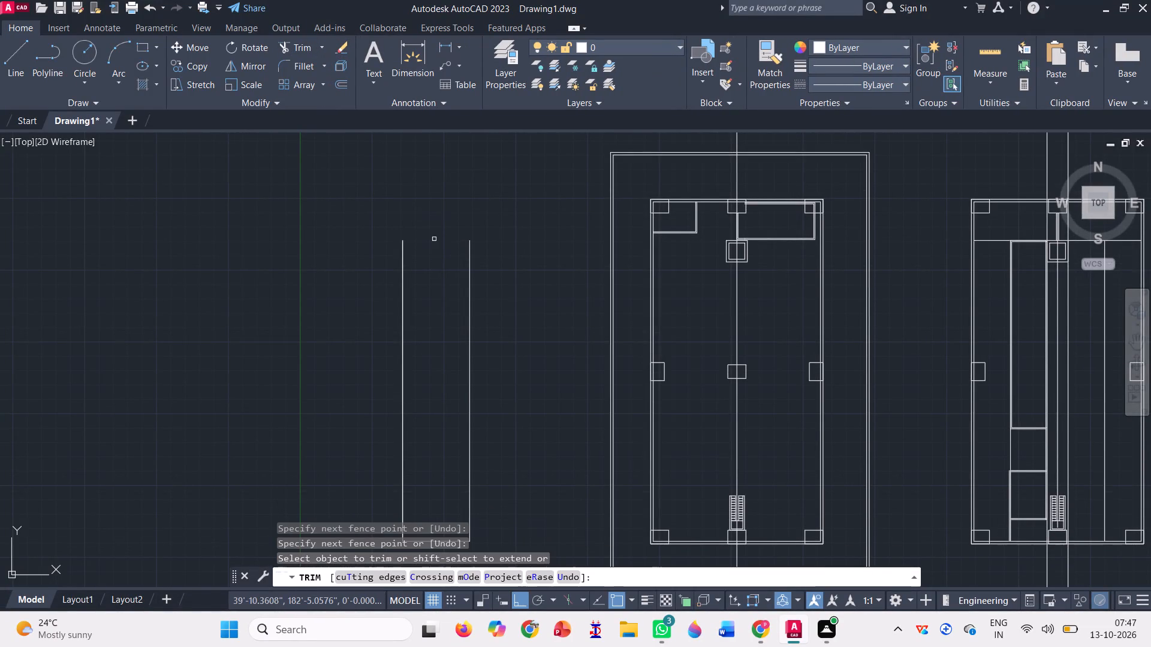
scroll(426, 283, "down", 2)
scroll(429, 377, "up", 3)
left_click(422, 443)
left_click(433, 365)
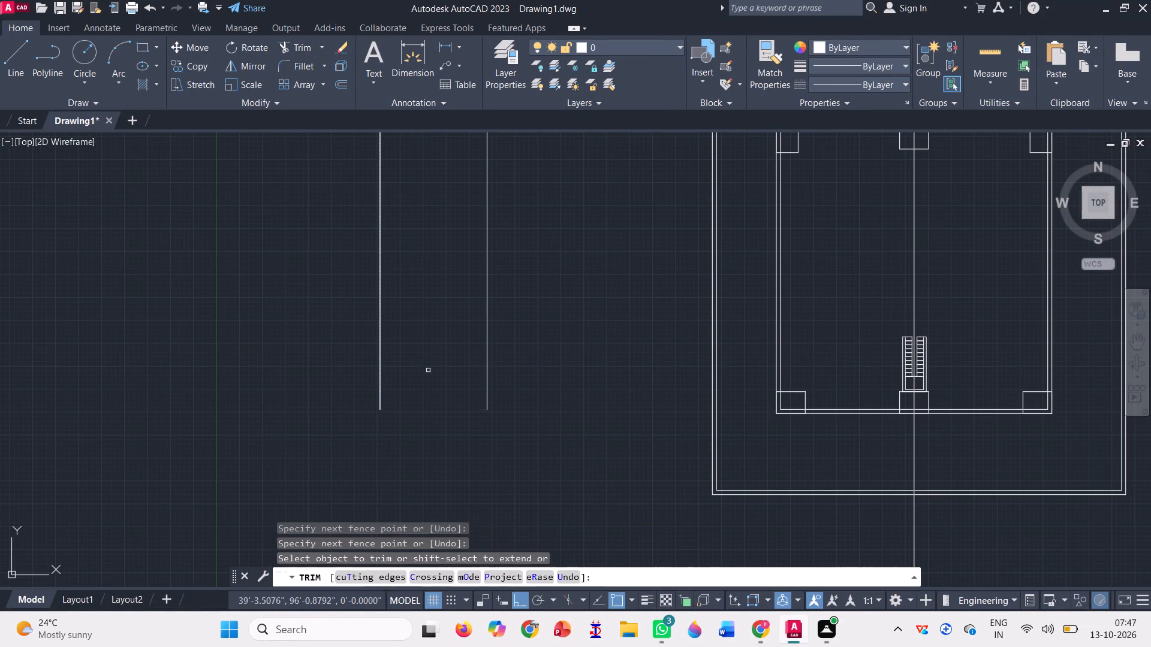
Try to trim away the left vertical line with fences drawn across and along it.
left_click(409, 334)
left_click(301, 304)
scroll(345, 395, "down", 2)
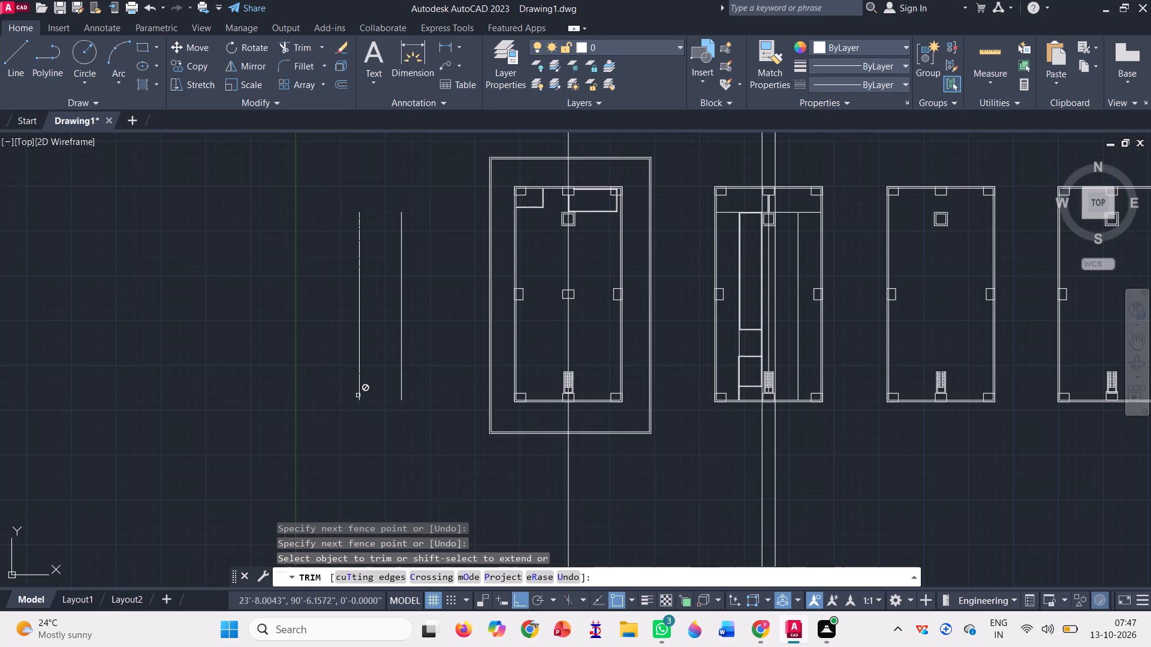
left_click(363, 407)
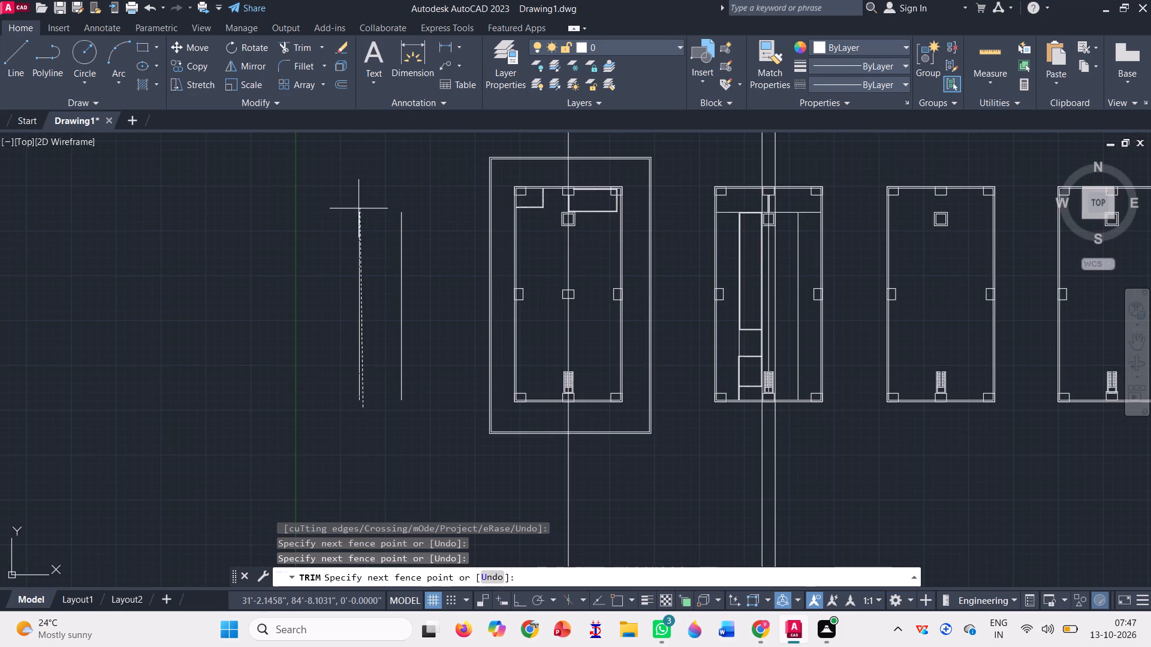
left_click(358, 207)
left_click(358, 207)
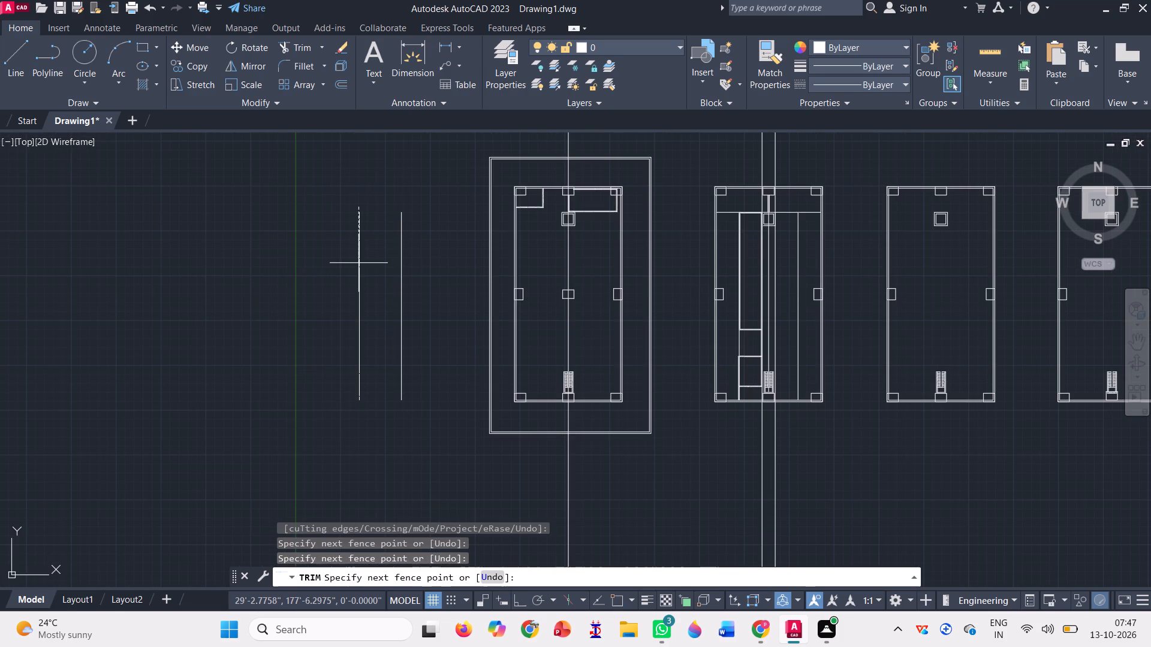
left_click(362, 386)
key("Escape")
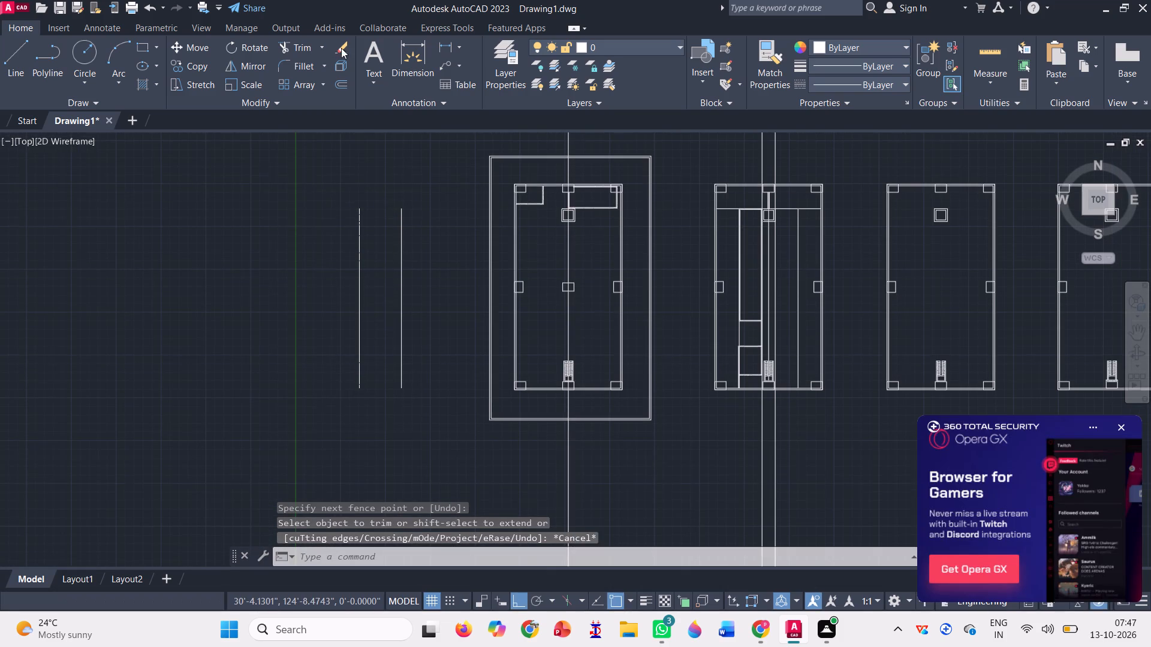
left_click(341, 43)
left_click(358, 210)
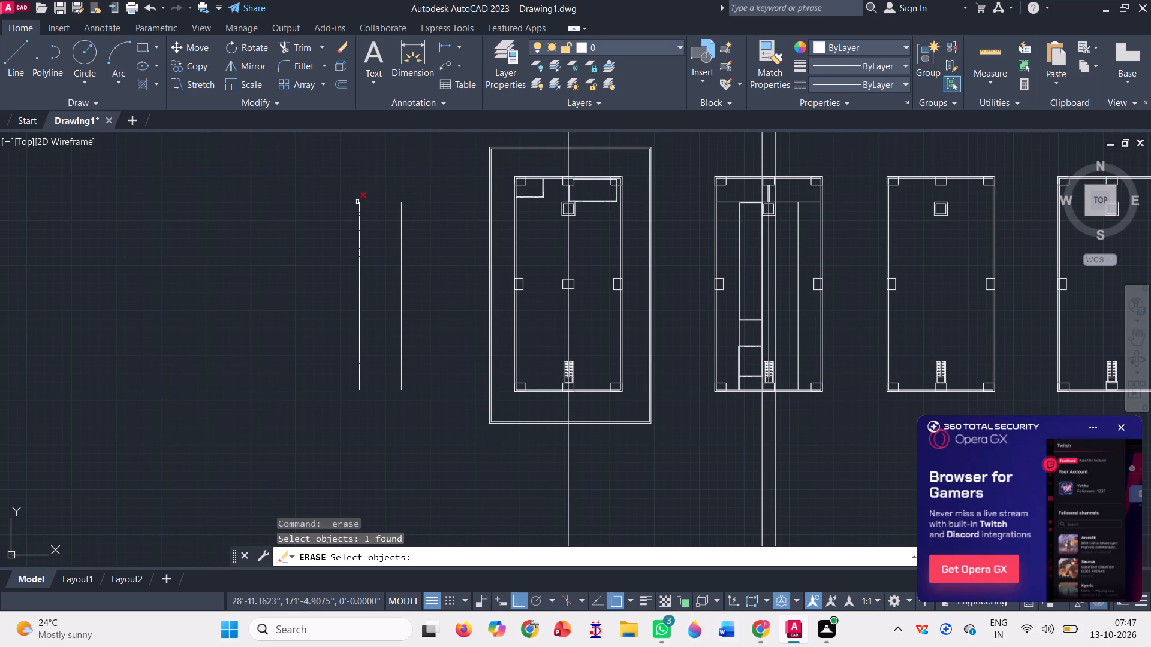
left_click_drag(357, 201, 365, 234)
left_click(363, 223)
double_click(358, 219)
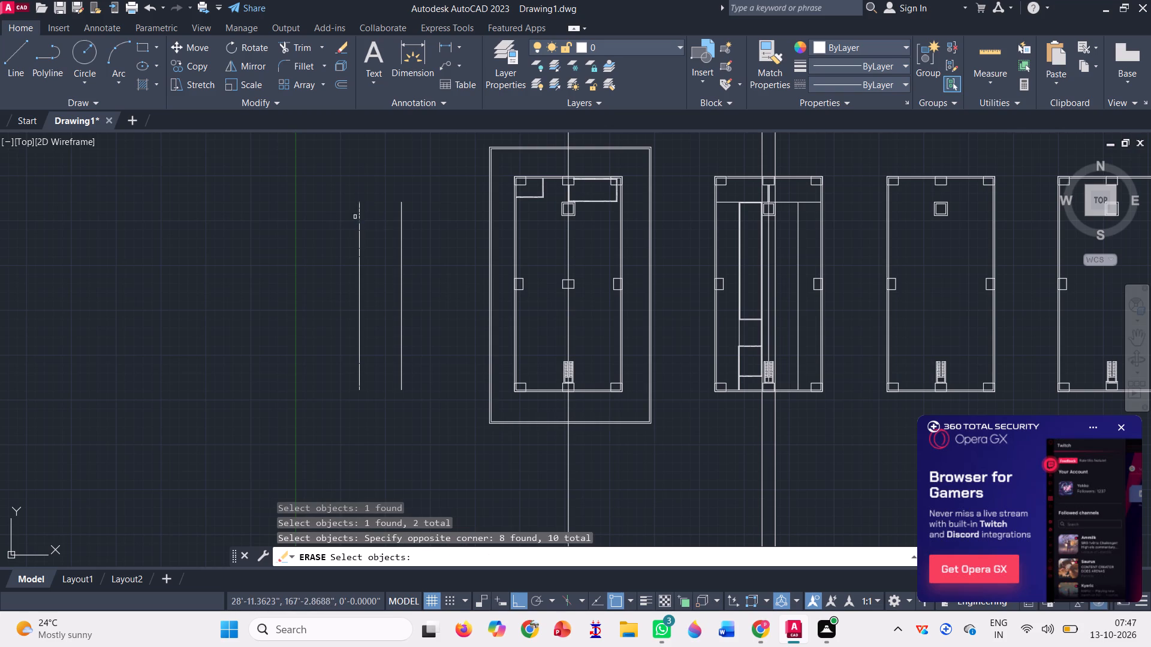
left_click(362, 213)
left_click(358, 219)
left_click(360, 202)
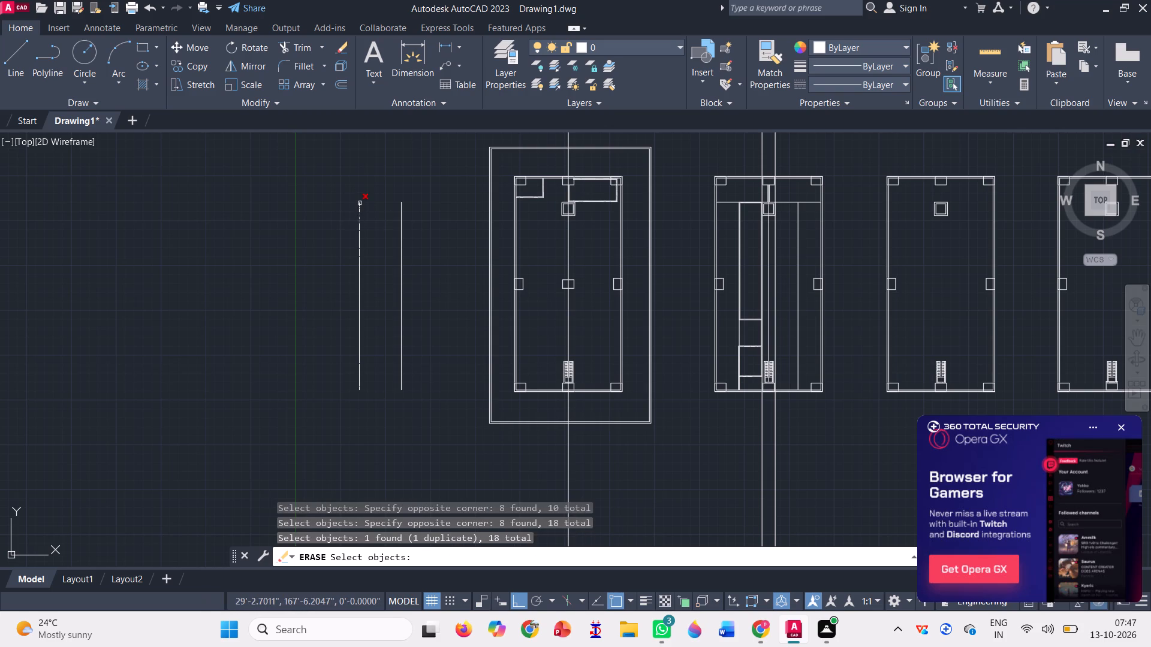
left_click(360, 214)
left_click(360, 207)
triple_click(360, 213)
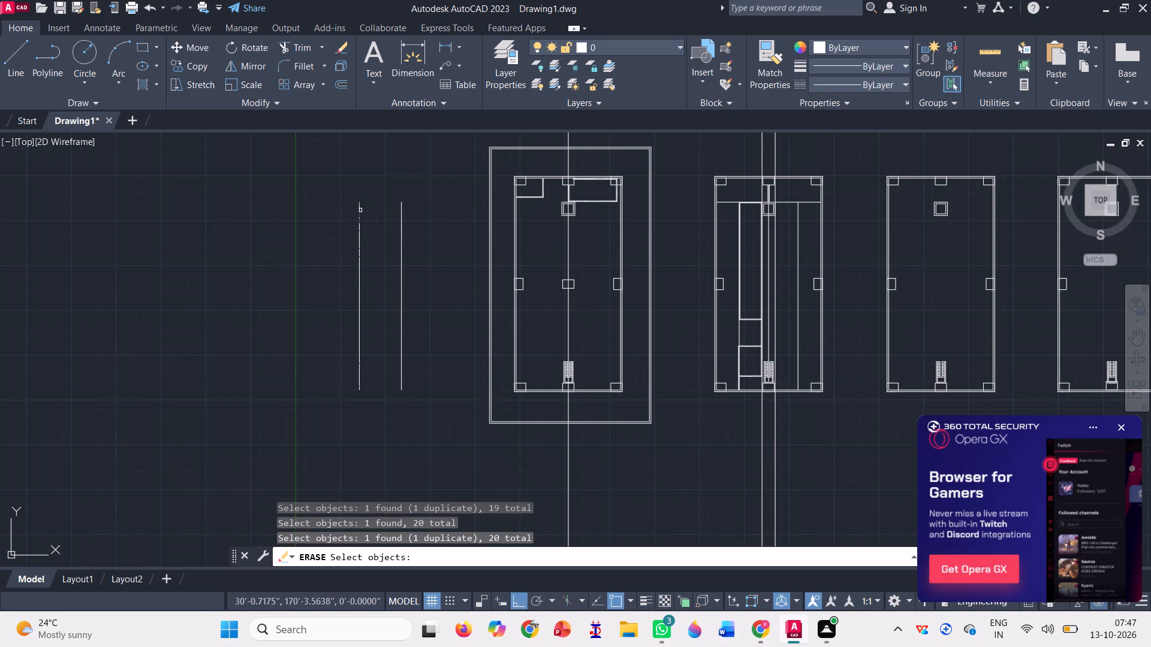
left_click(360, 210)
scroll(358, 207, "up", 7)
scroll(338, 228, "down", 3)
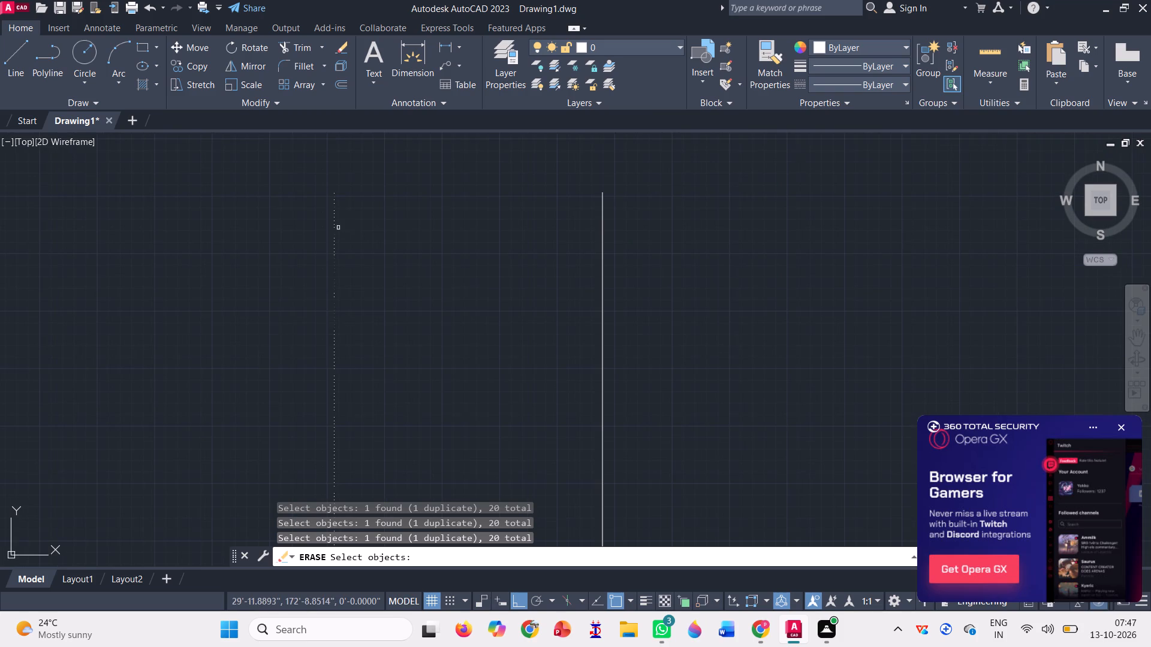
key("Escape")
Erase all the overlapping pieces that make up the left vertical line.
scroll(330, 186, "down", 3)
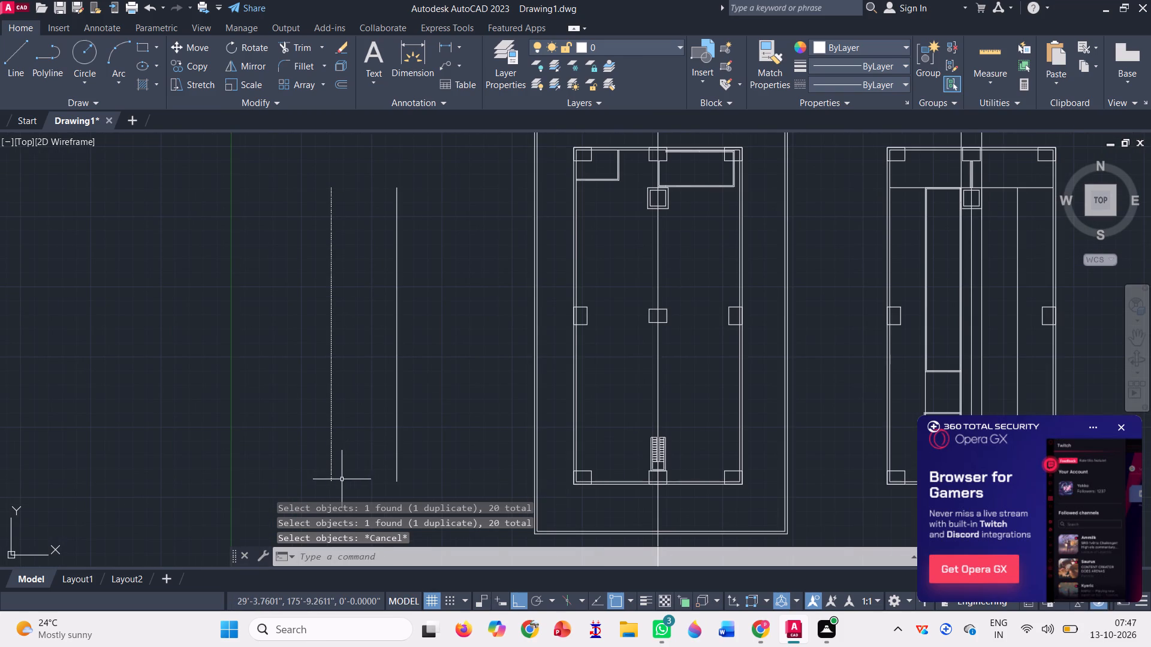
left_click(342, 488)
left_click(251, 160)
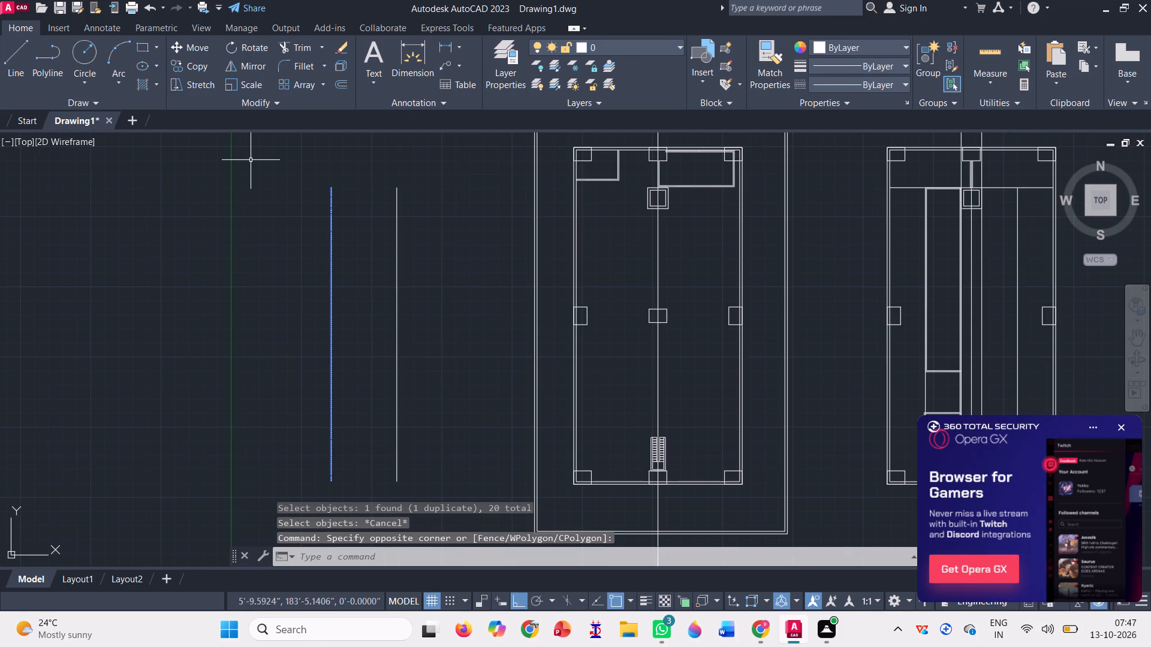
key("Delete")
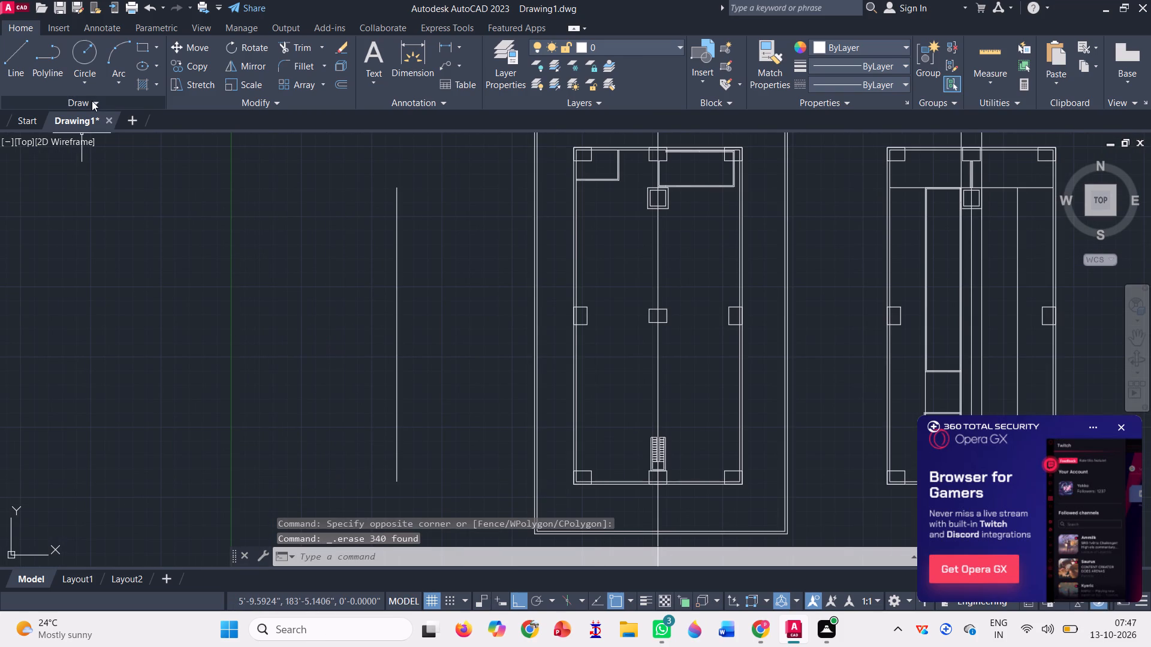
Divide the remaining vertical line into 3 equal segments.
left_click(92, 101)
left_click(110, 115)
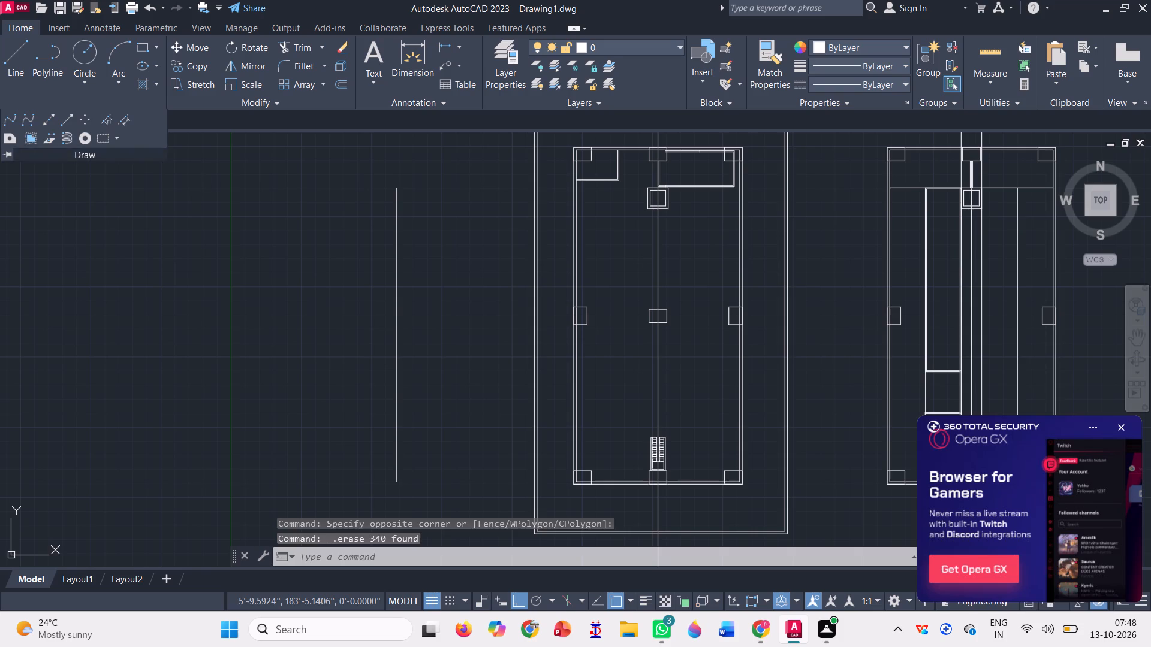
left_click(398, 295)
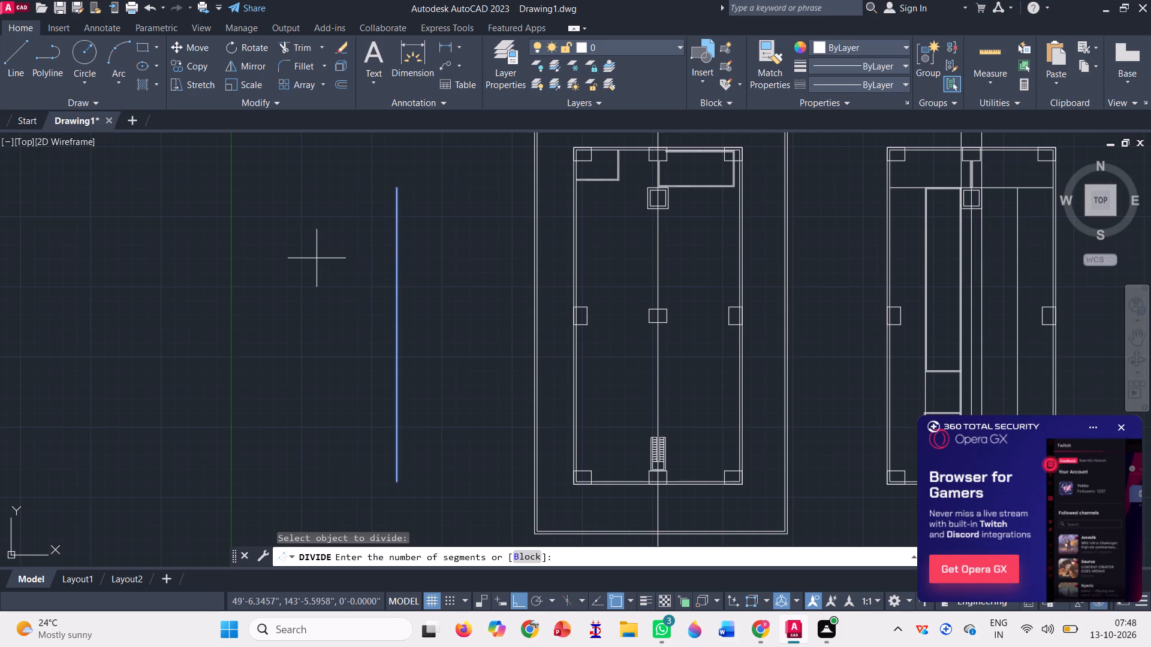
type("3'")
key("BackSpace")
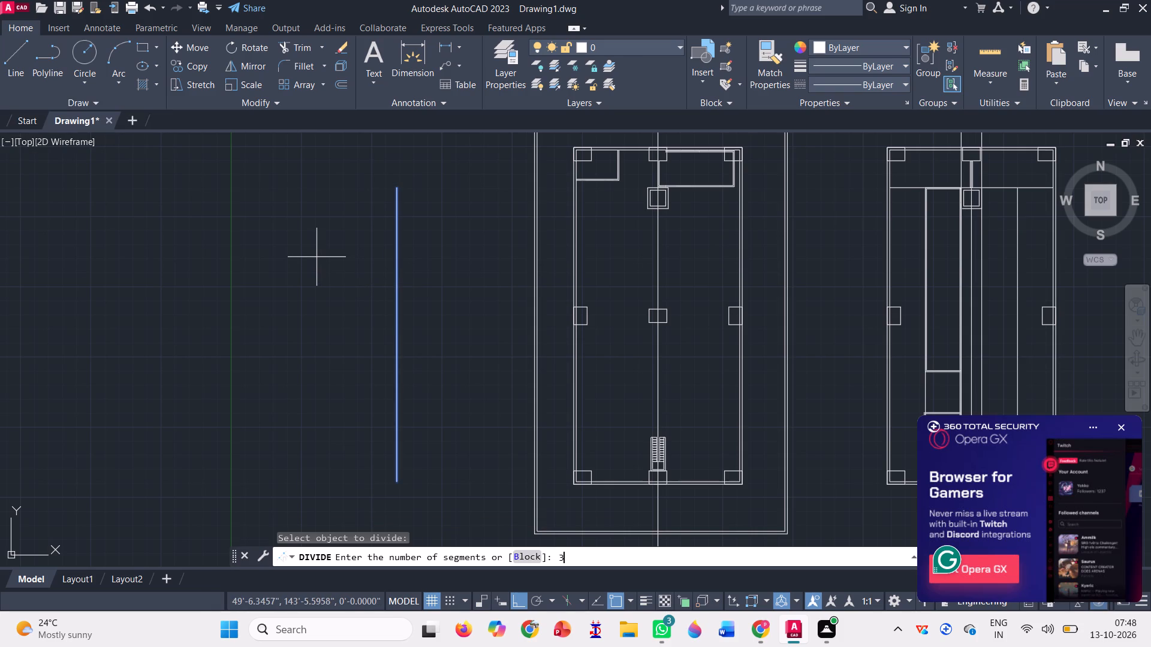
key("Return")
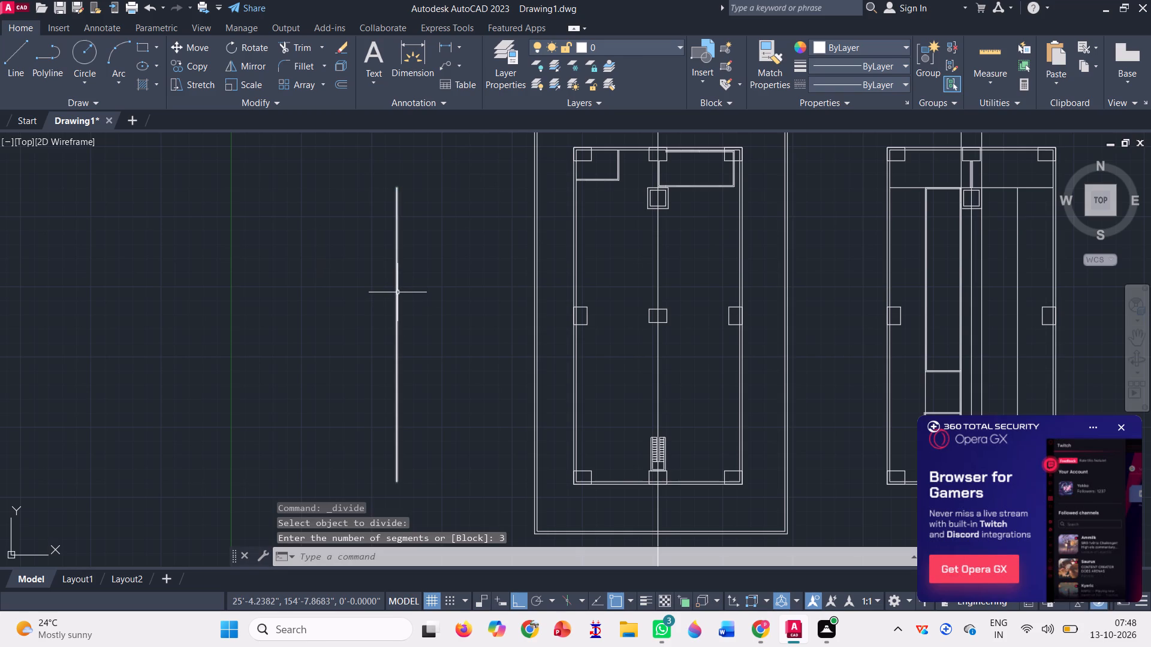
Draw short horizontal lines leftward from the two division points of the vertical line in one continuous line run.
left_click(19, 55)
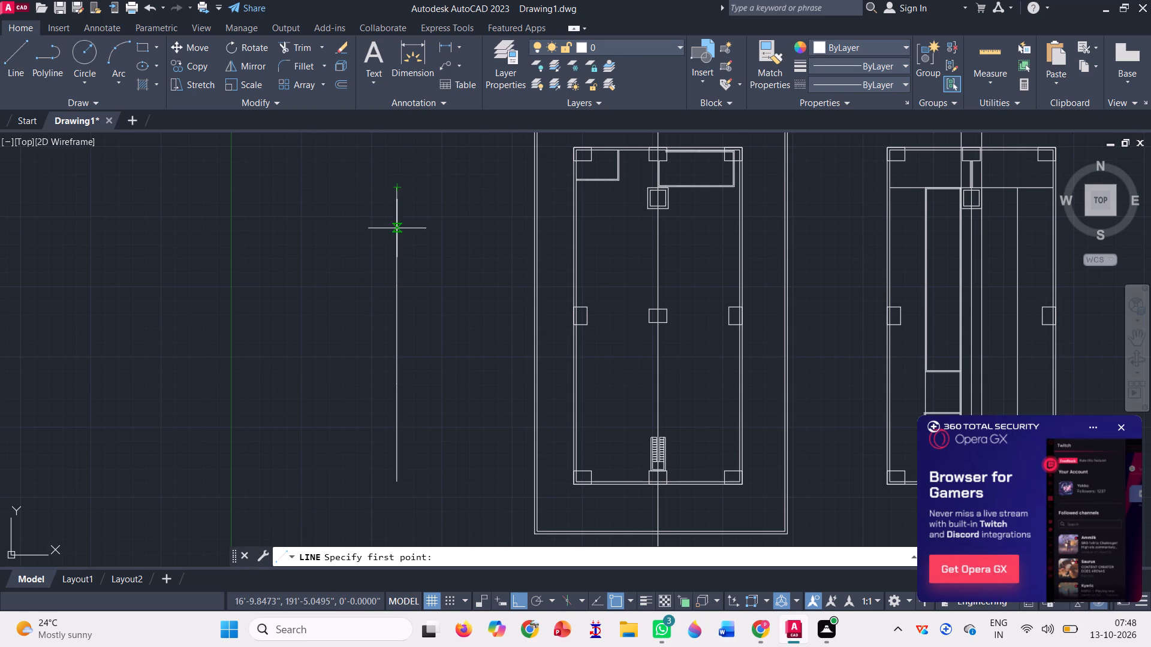
left_click(399, 288)
left_click(344, 289)
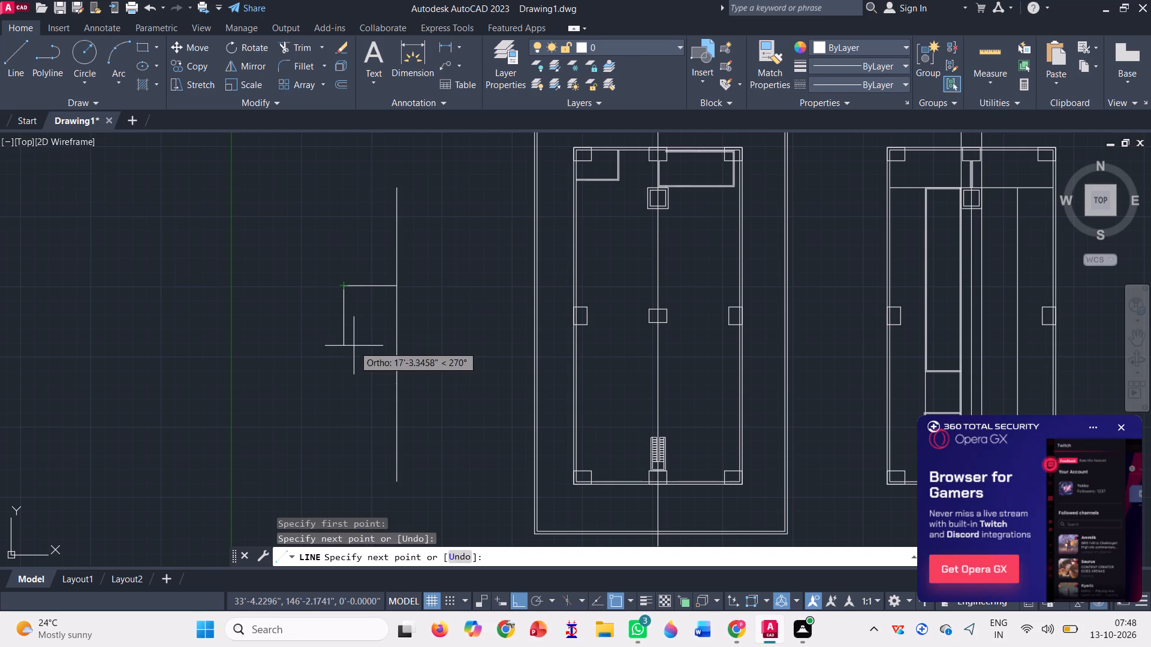
left_click(400, 380)
left_click(342, 385)
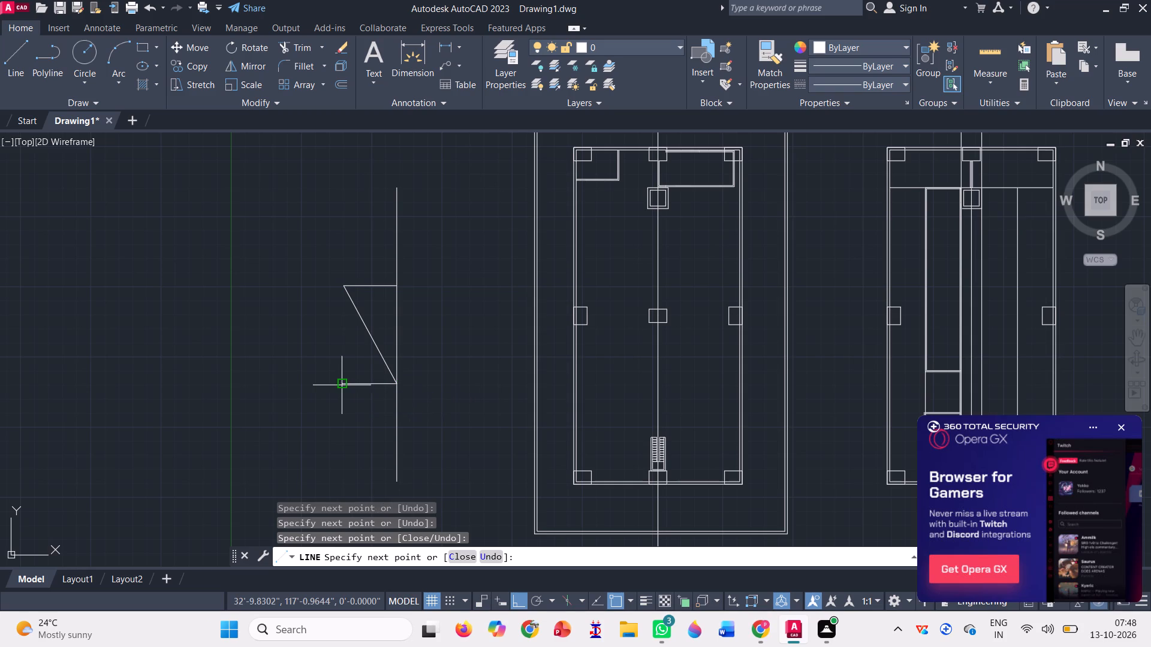
key("space")
Erase the diagonal line that connects the two short horizontal lines.
left_click(371, 325)
left_click(307, 349)
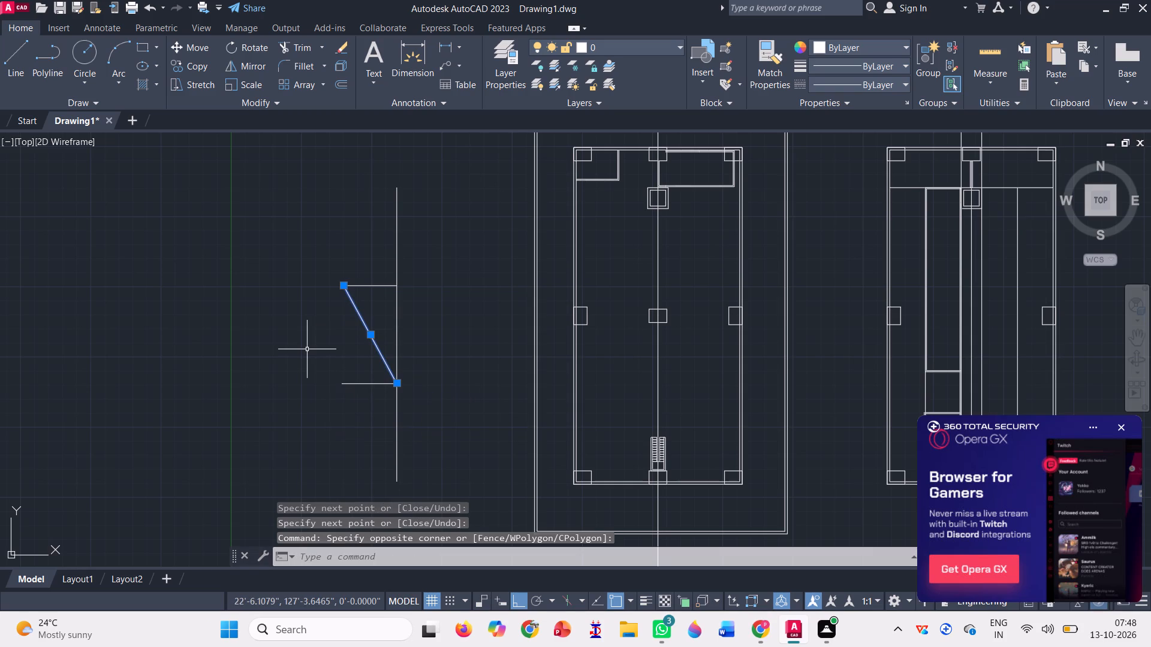
key("Delete")
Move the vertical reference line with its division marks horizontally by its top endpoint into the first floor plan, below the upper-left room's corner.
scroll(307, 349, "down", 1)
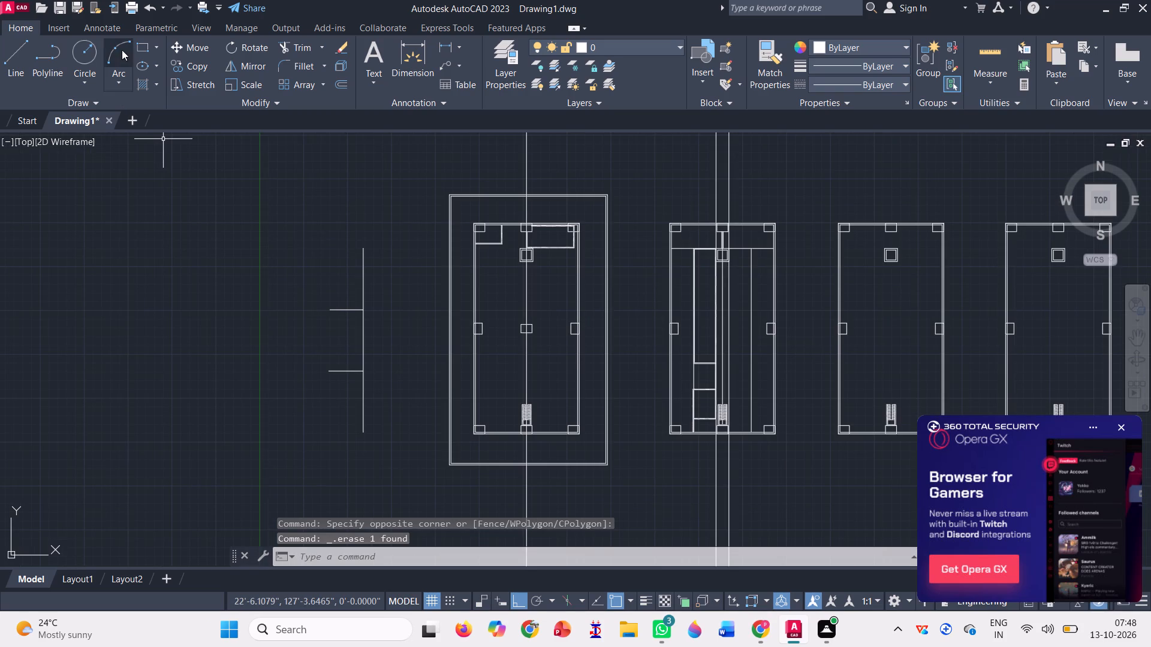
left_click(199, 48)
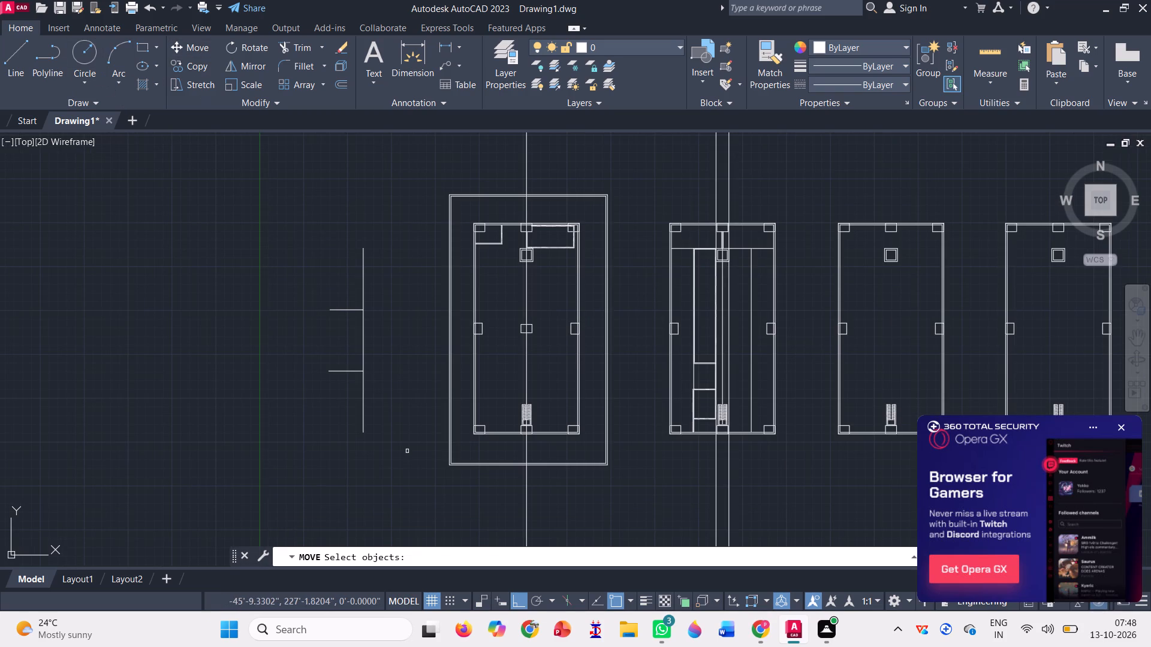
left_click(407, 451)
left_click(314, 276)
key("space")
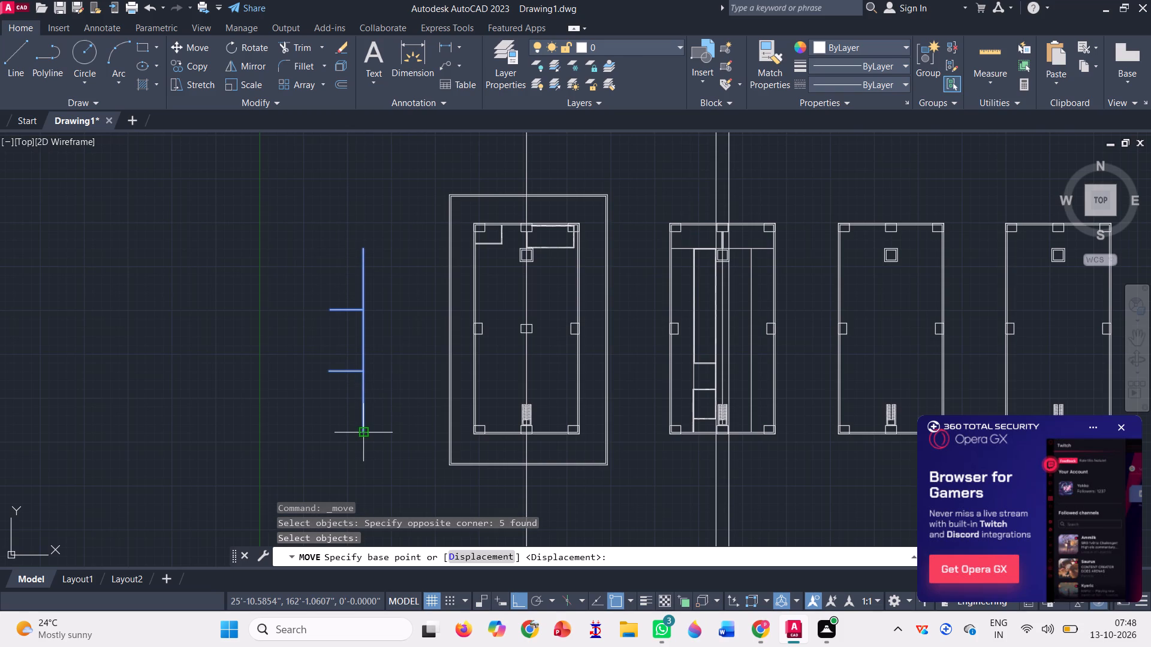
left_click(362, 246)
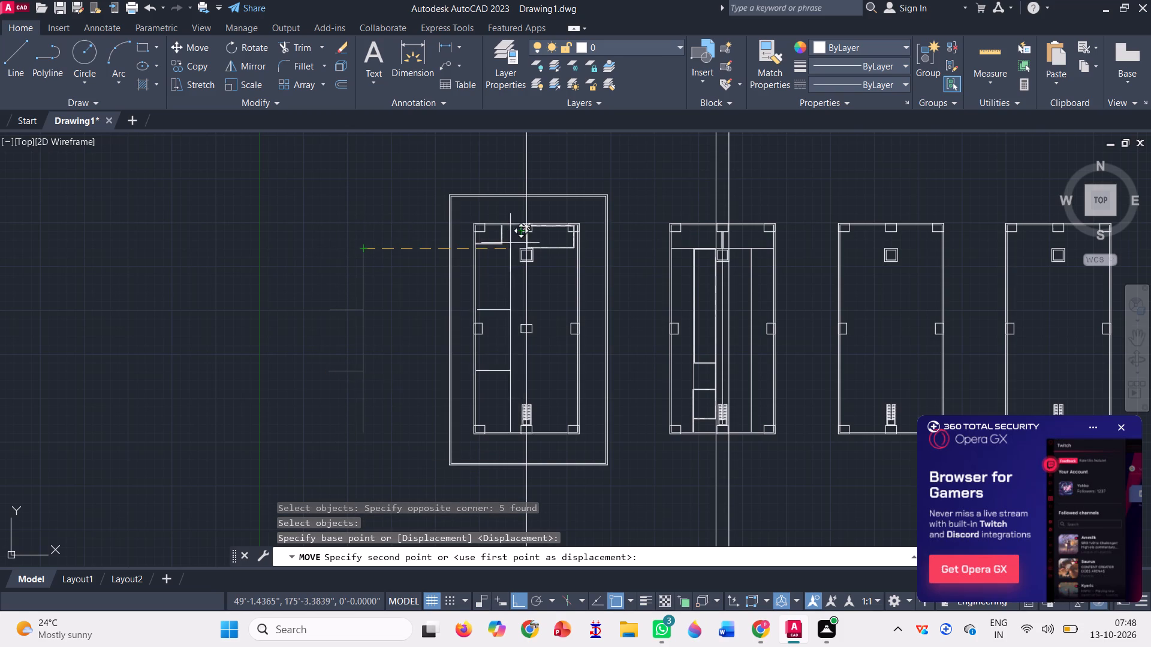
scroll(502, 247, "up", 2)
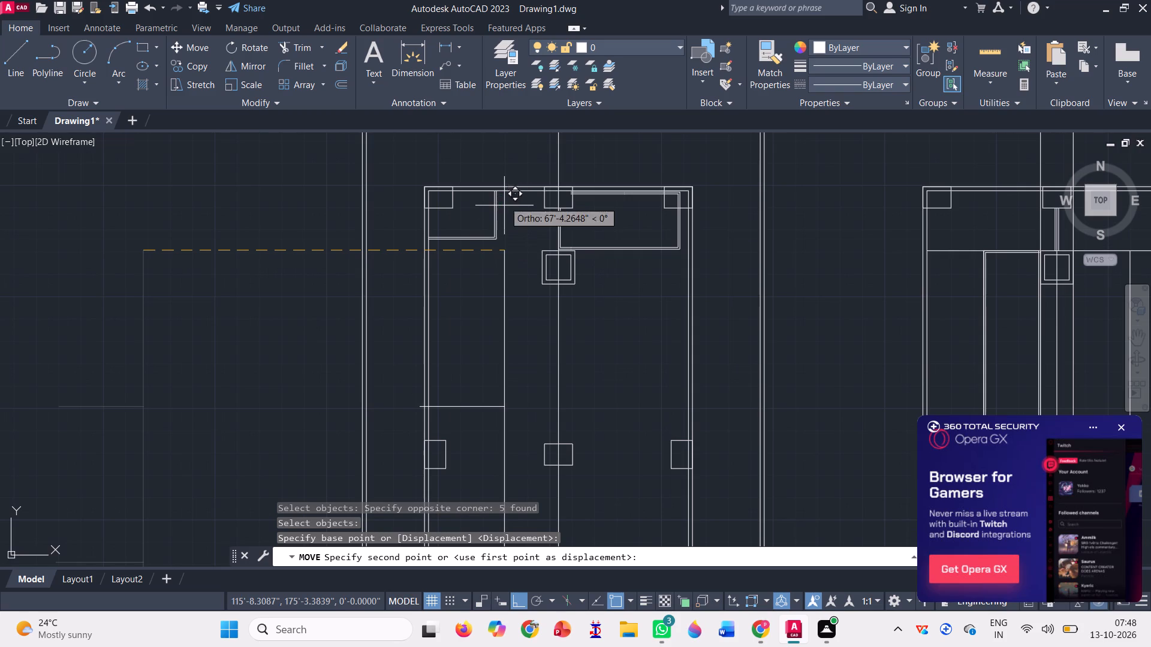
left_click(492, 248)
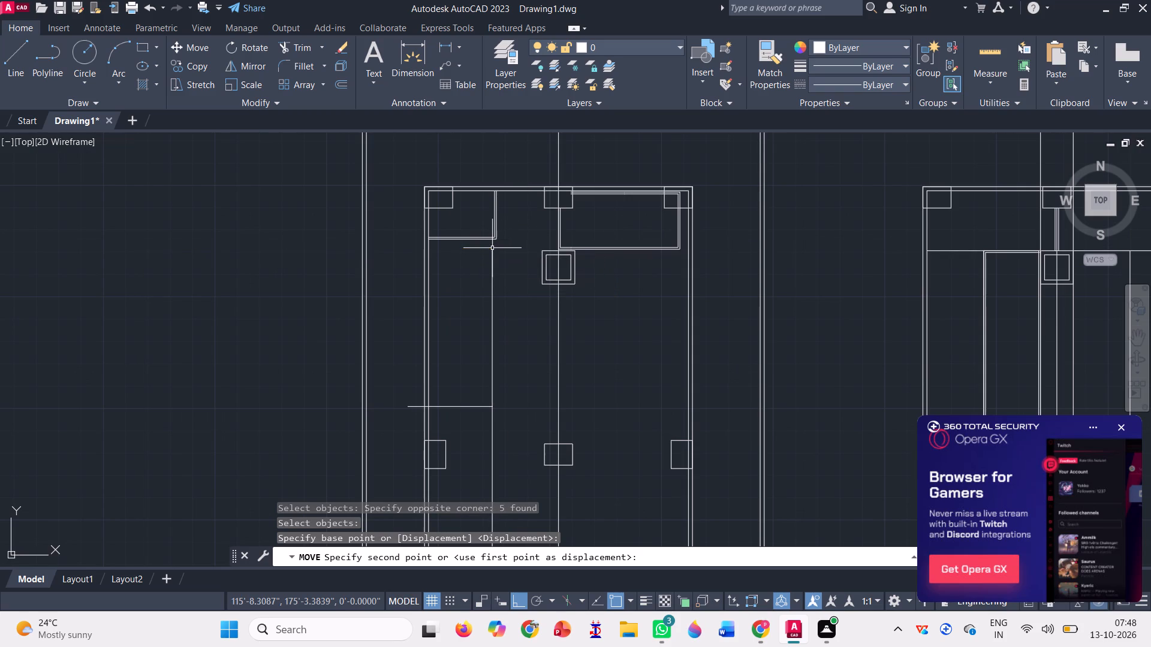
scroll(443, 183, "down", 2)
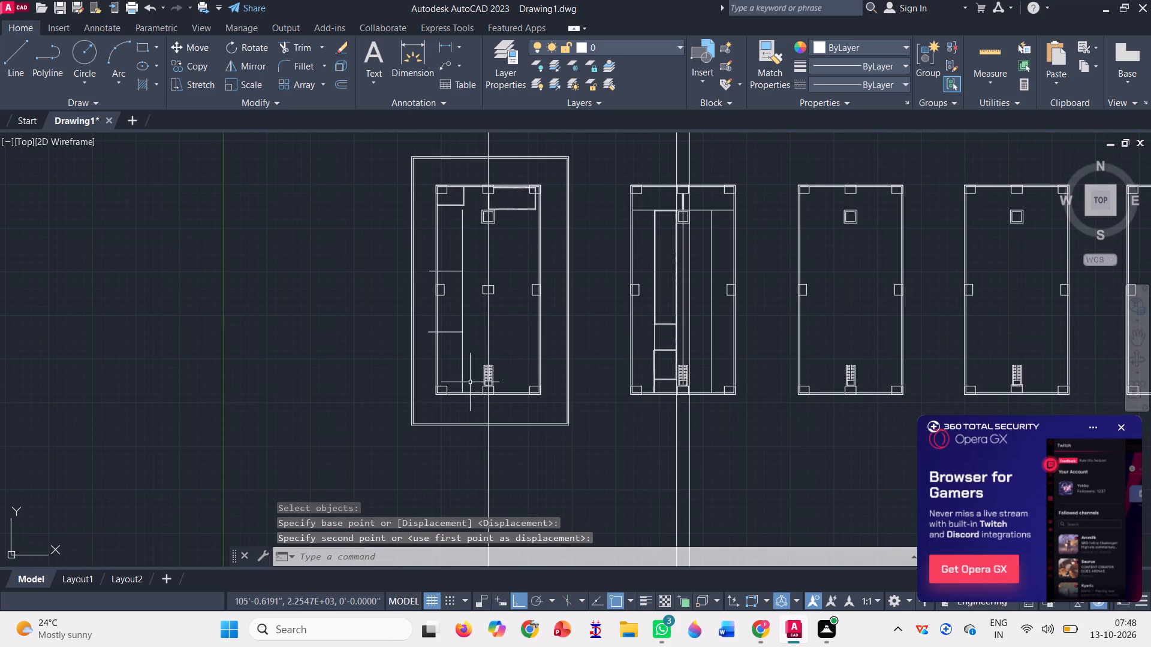
Move the vertical line and its two short horizontal lines by the top endpoint to the upper-left corner of the second plan's long narrow room.
scroll(445, 309, "up", 1)
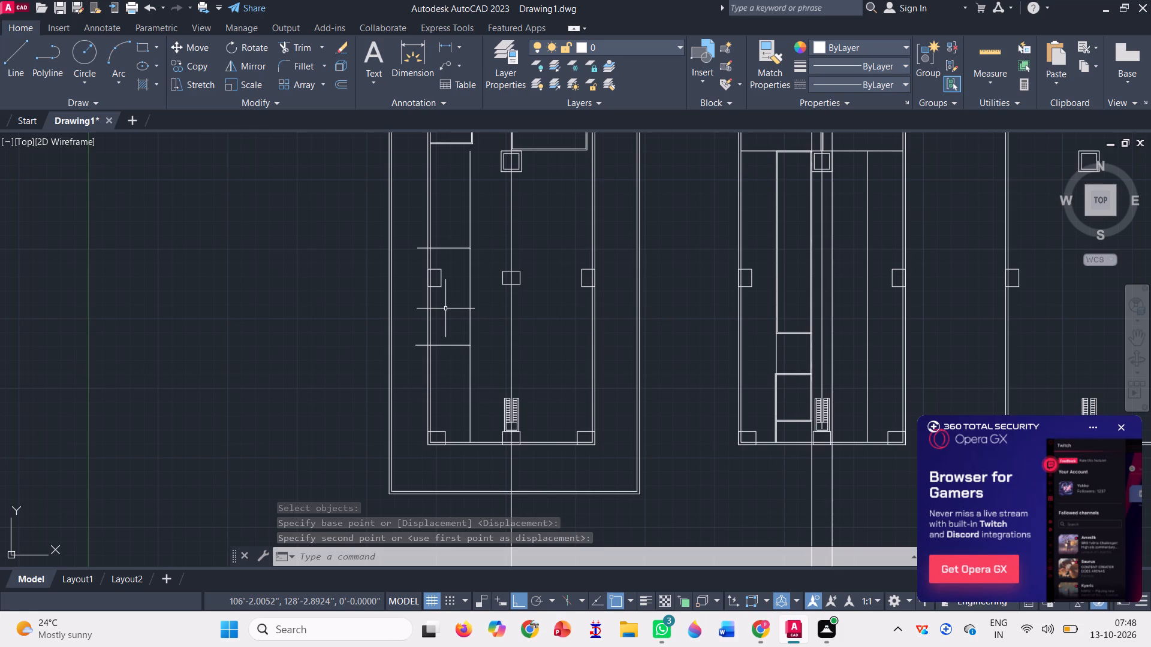
scroll(445, 309, "down", 1)
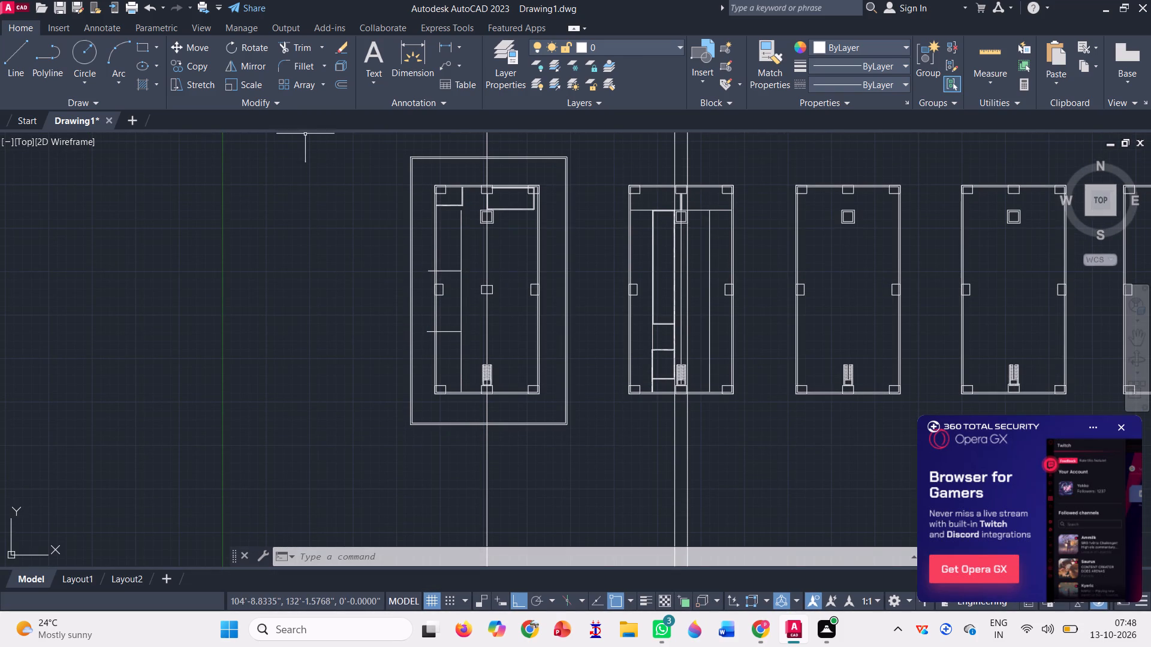
left_click(196, 49)
scroll(462, 320, "up", 2)
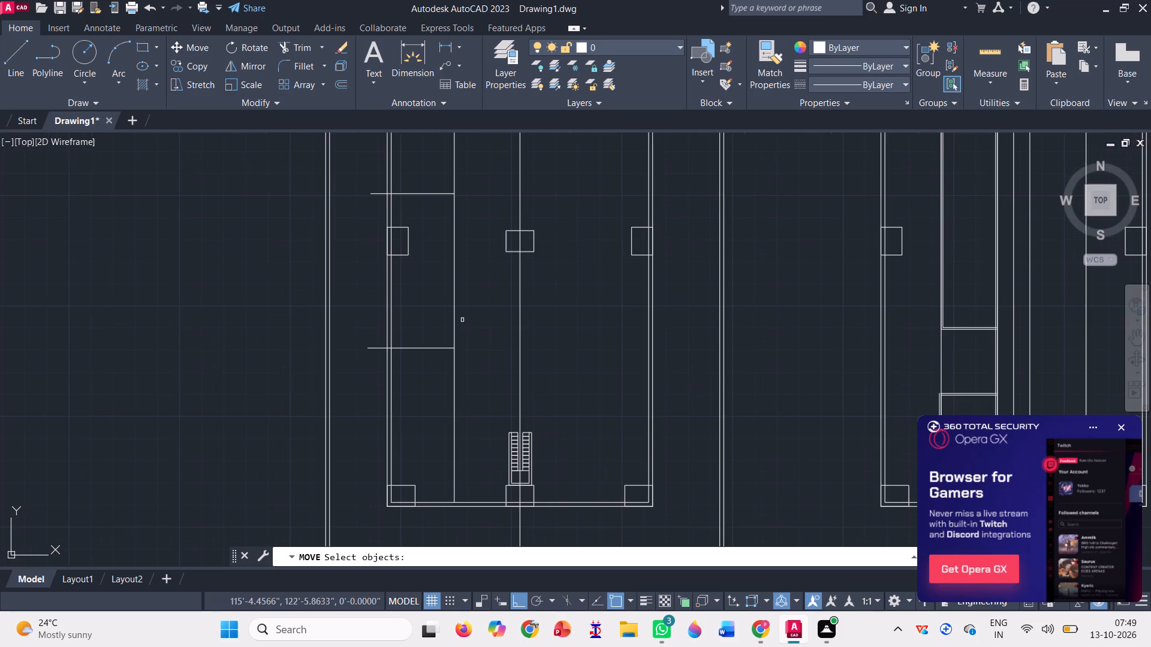
left_click(467, 379)
left_click(441, 291)
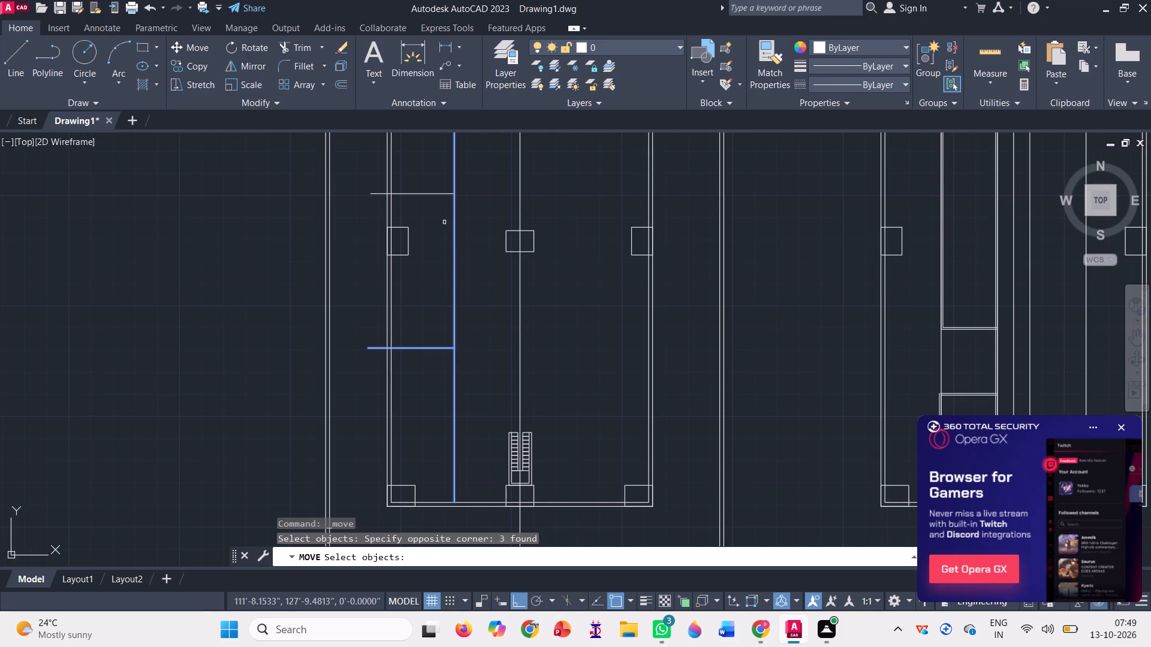
left_click(426, 205)
left_click(412, 171)
scroll(428, 276, "down", 3)
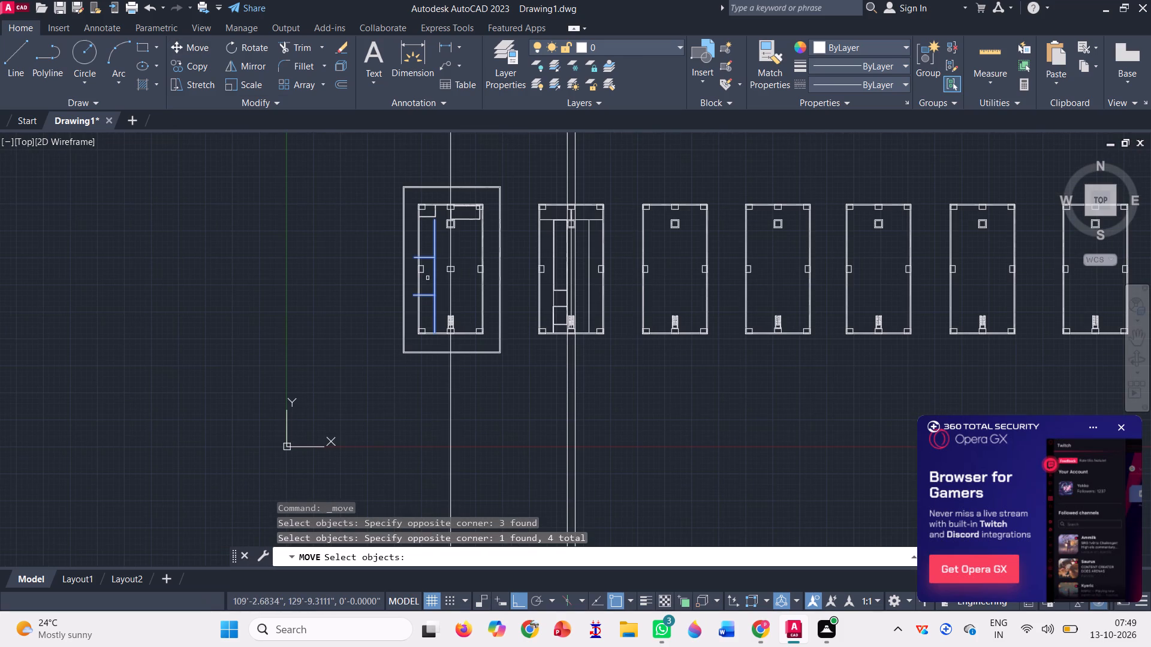
key("space")
scroll(432, 216, "up", 3)
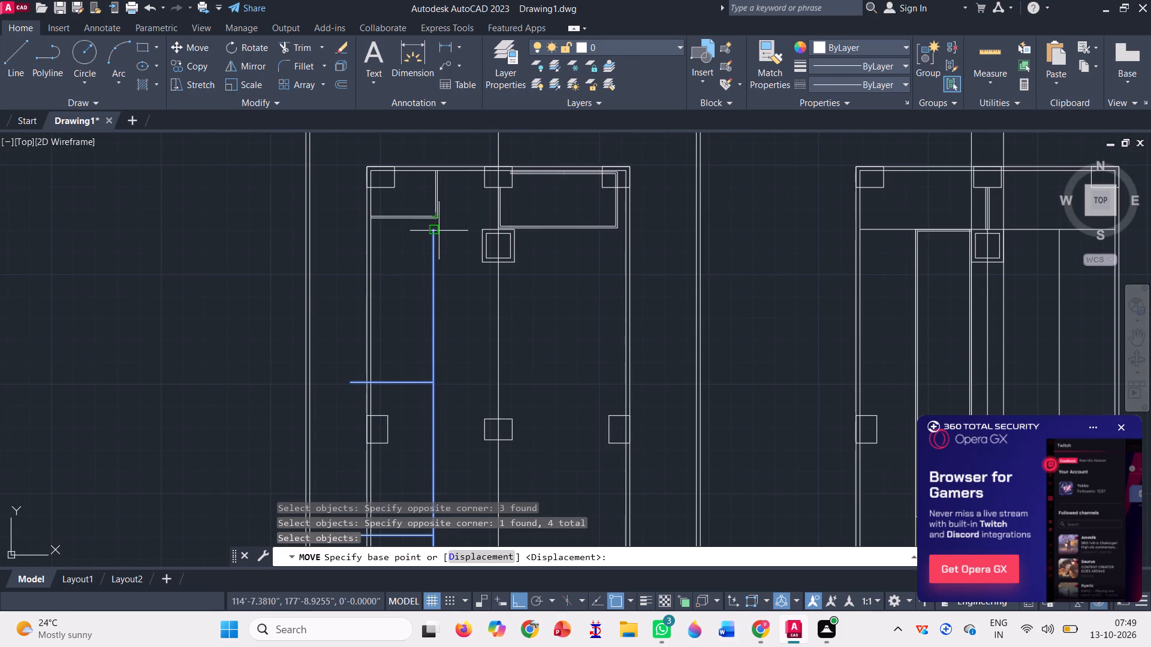
scroll(435, 231, "up", 3)
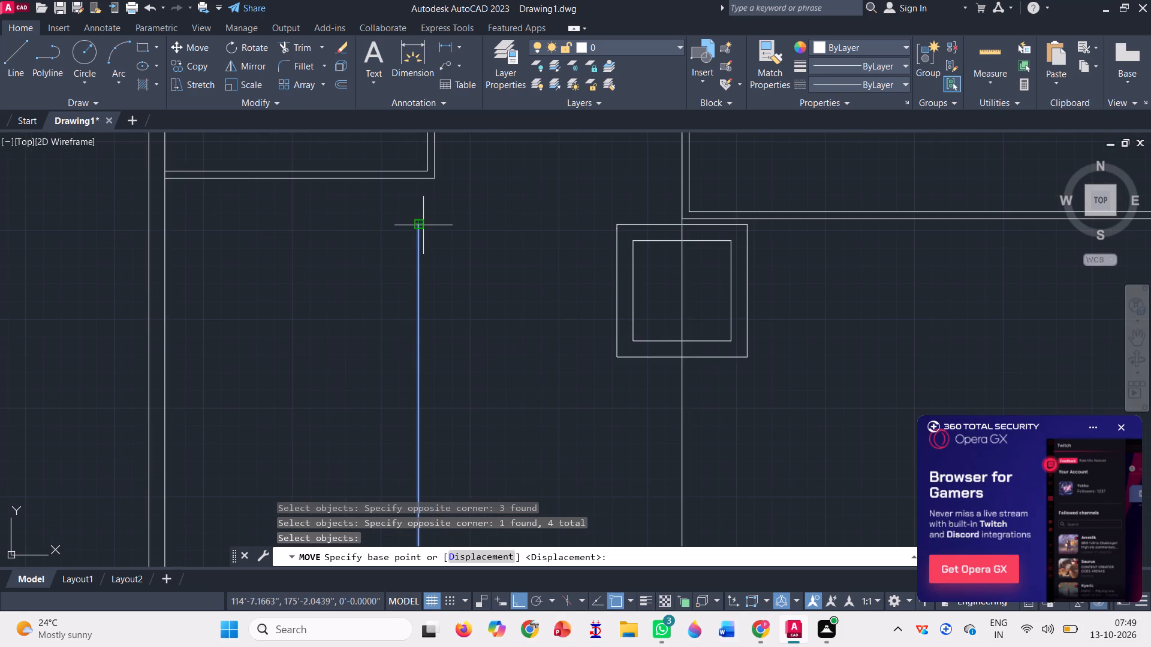
left_click(417, 228)
scroll(324, 244, "down", 4)
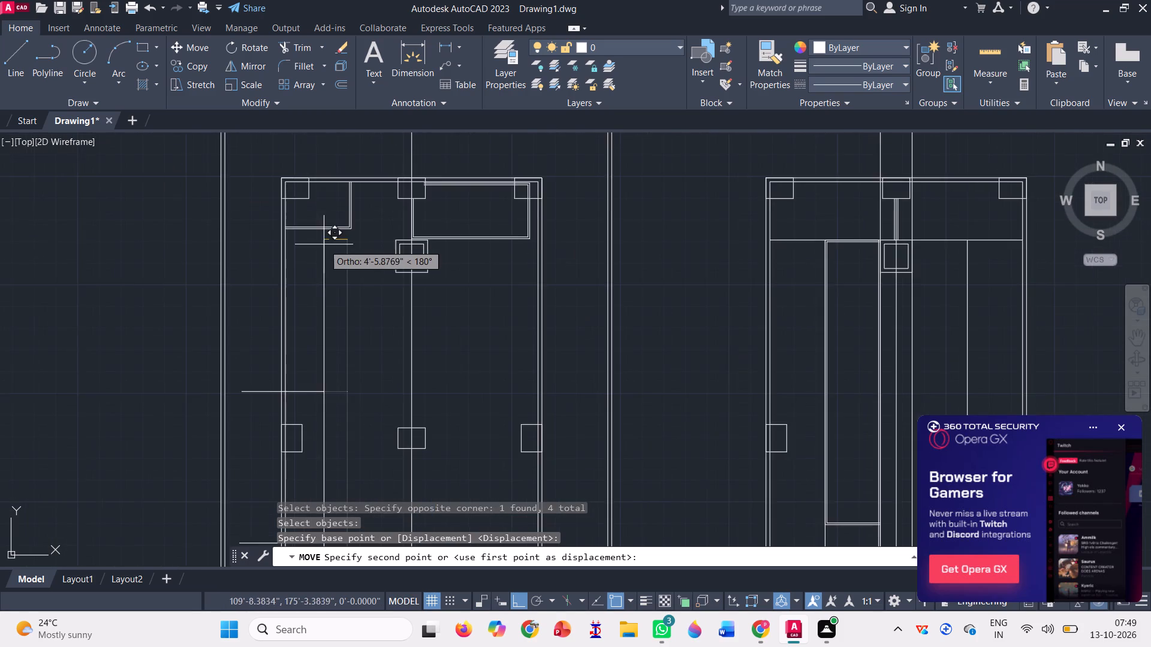
scroll(326, 247, "down", 1)
scroll(529, 245, "up", 2)
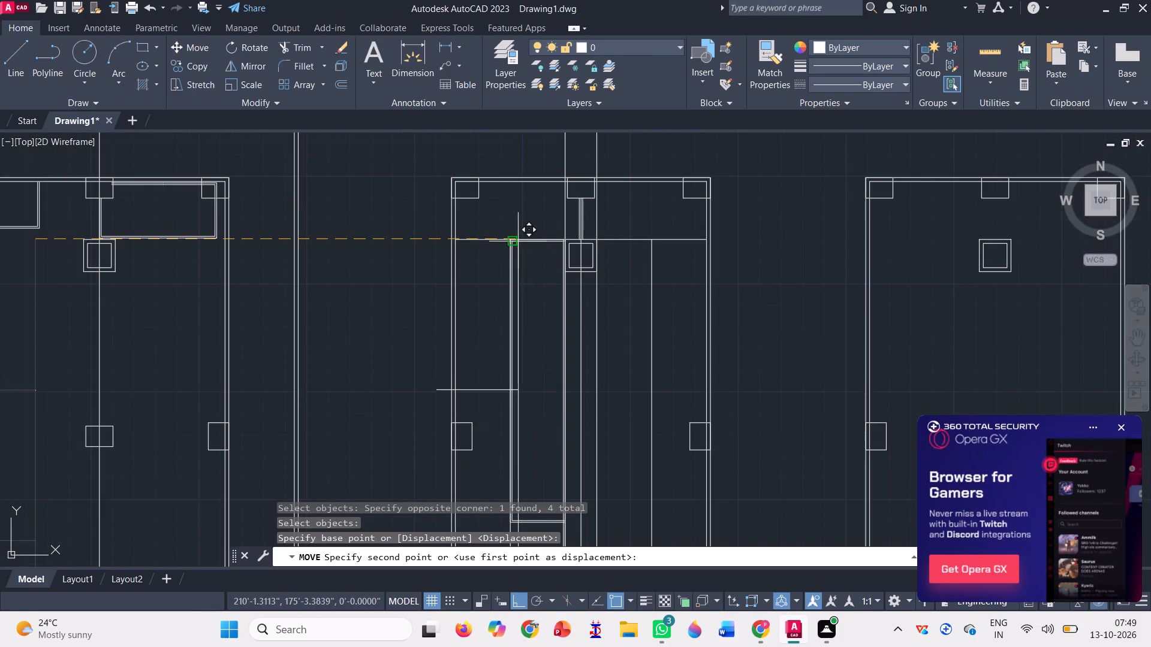
scroll(516, 241, "up", 3)
left_click(481, 232)
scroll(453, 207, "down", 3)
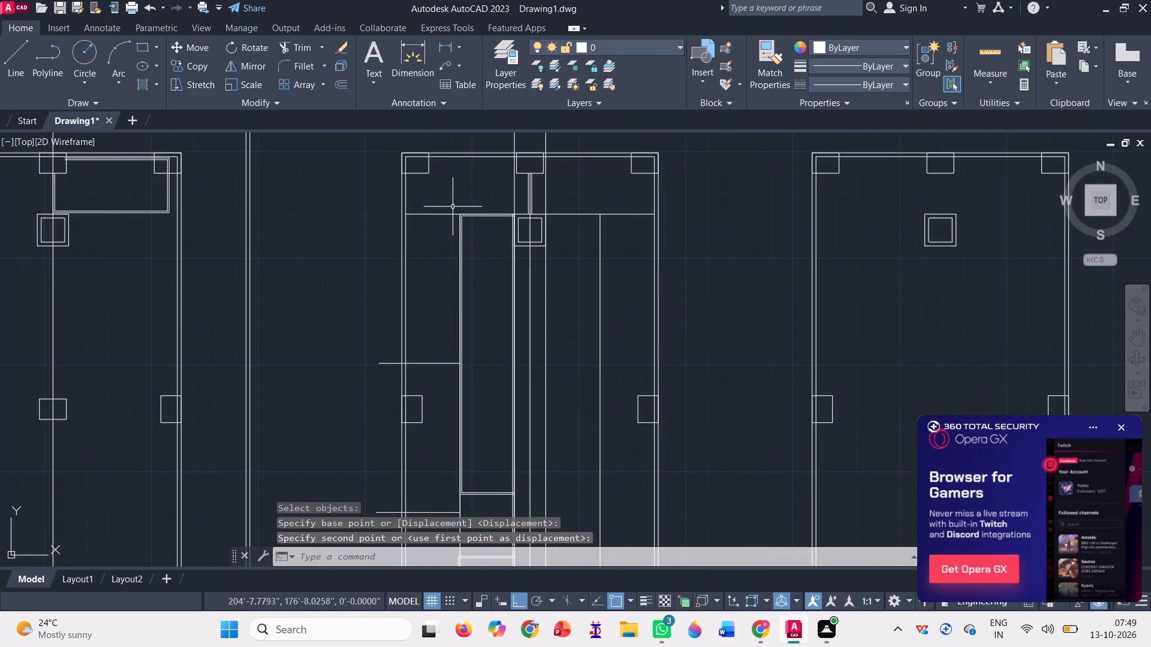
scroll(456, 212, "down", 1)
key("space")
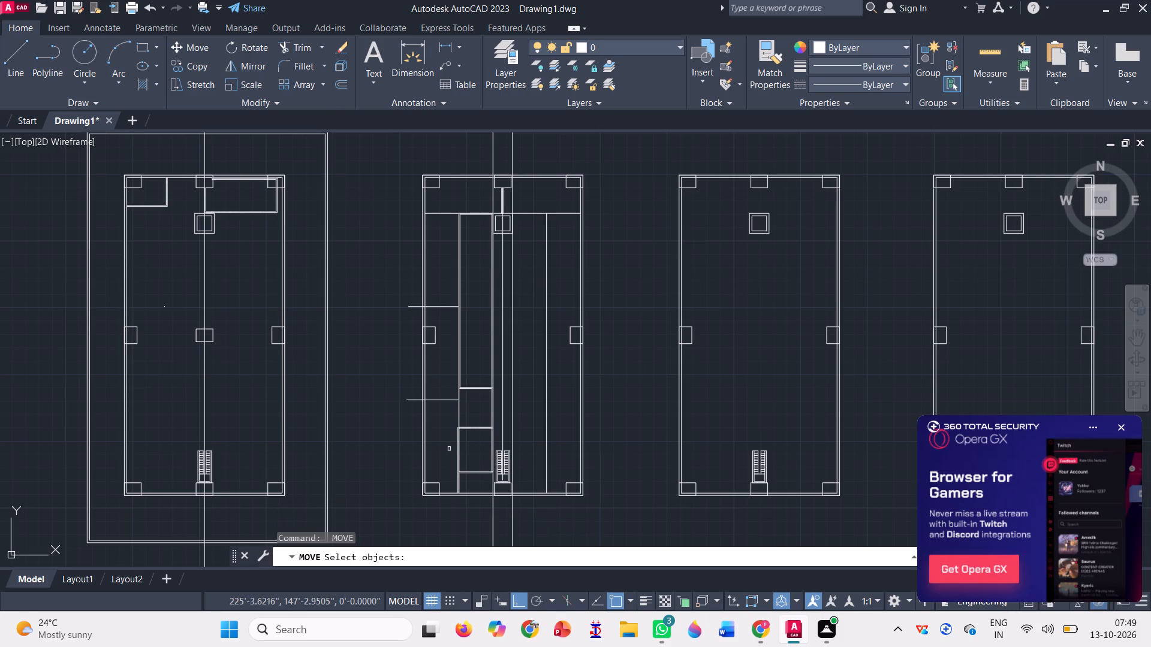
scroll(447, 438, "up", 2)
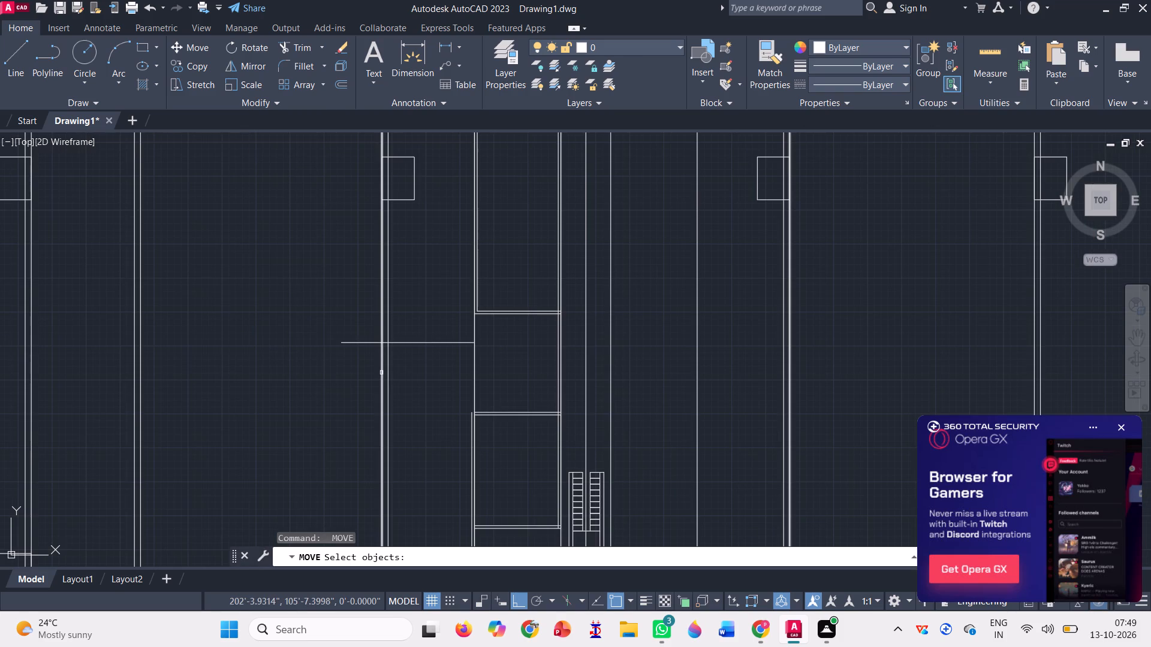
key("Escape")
Trim the lower short horizontal line back to the inner face of the second plan's left outer wall.
left_click(303, 49)
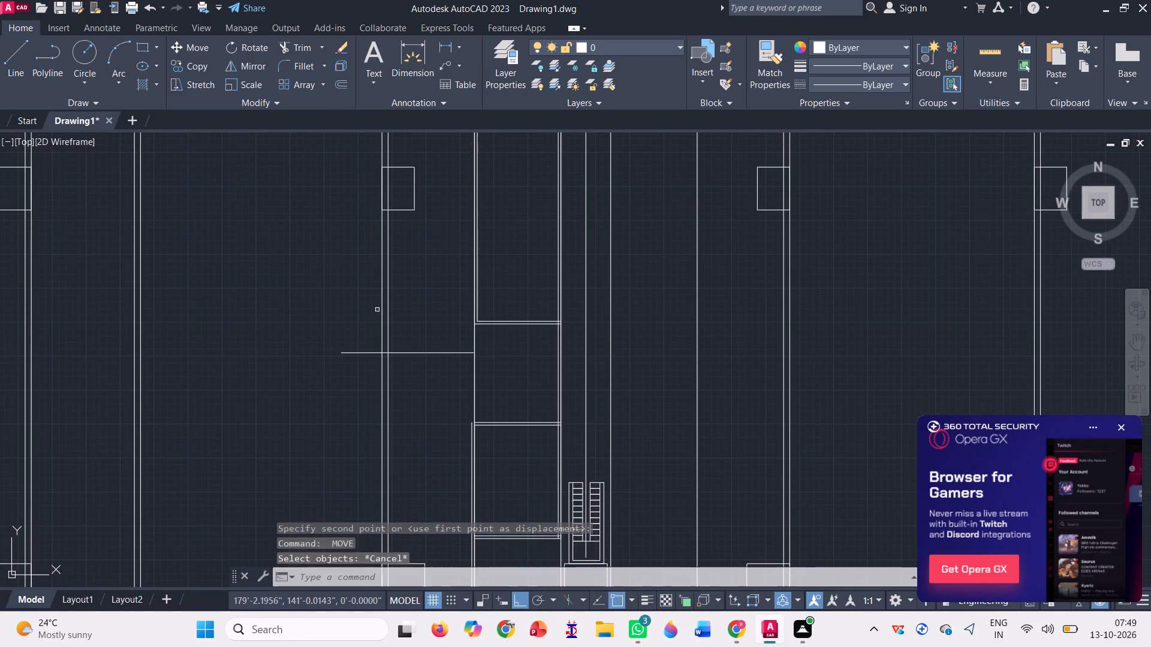
left_click(363, 379)
left_click(364, 325)
scroll(387, 363, "up", 3)
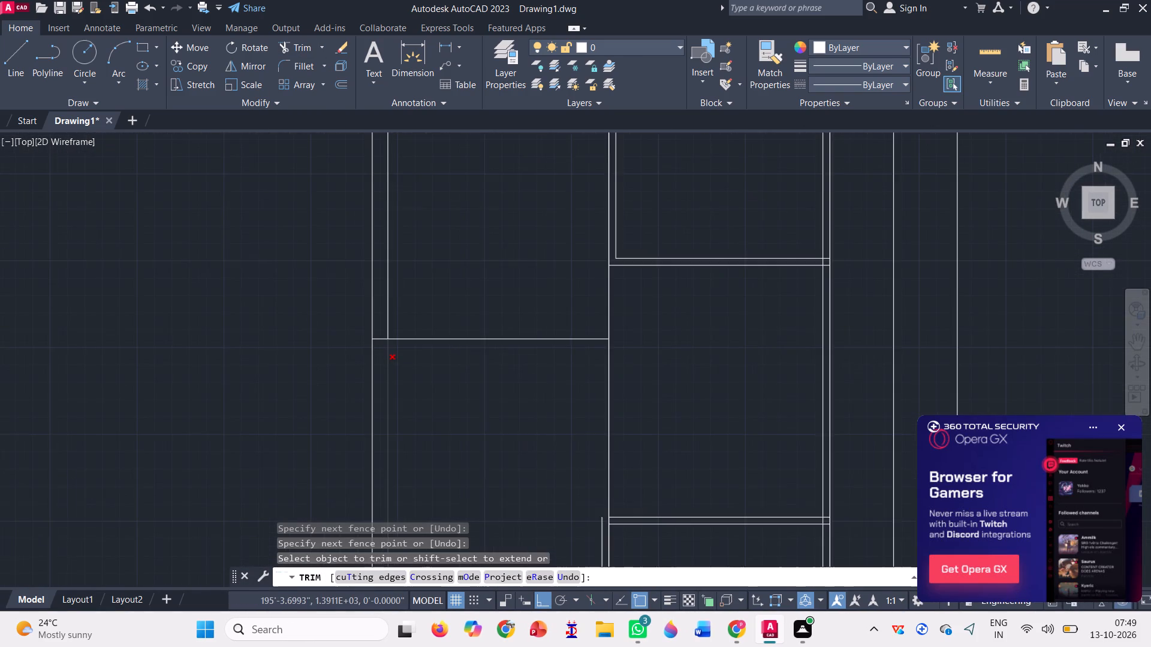
left_click(372, 338)
left_click(377, 320)
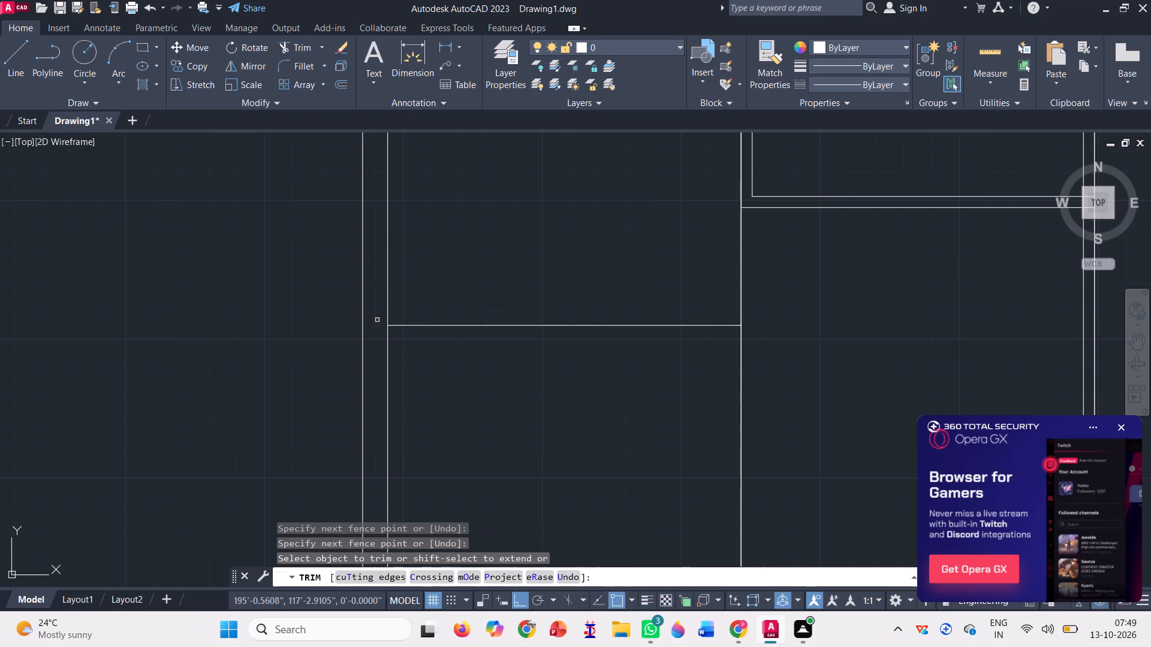
Trim the upper short horizontal line back to the inner face of the second plan's left outer wall.
scroll(459, 415, "down", 4)
scroll(430, 249, "up", 3)
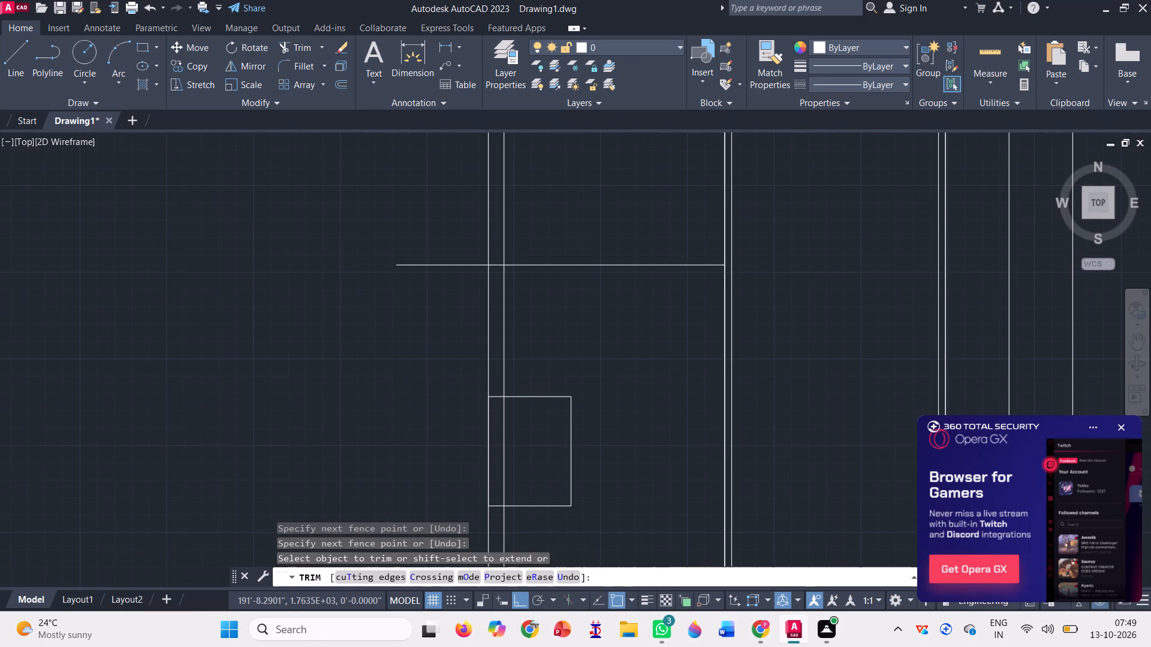
left_click(430, 249)
left_click(435, 312)
scroll(496, 265, "up", 3)
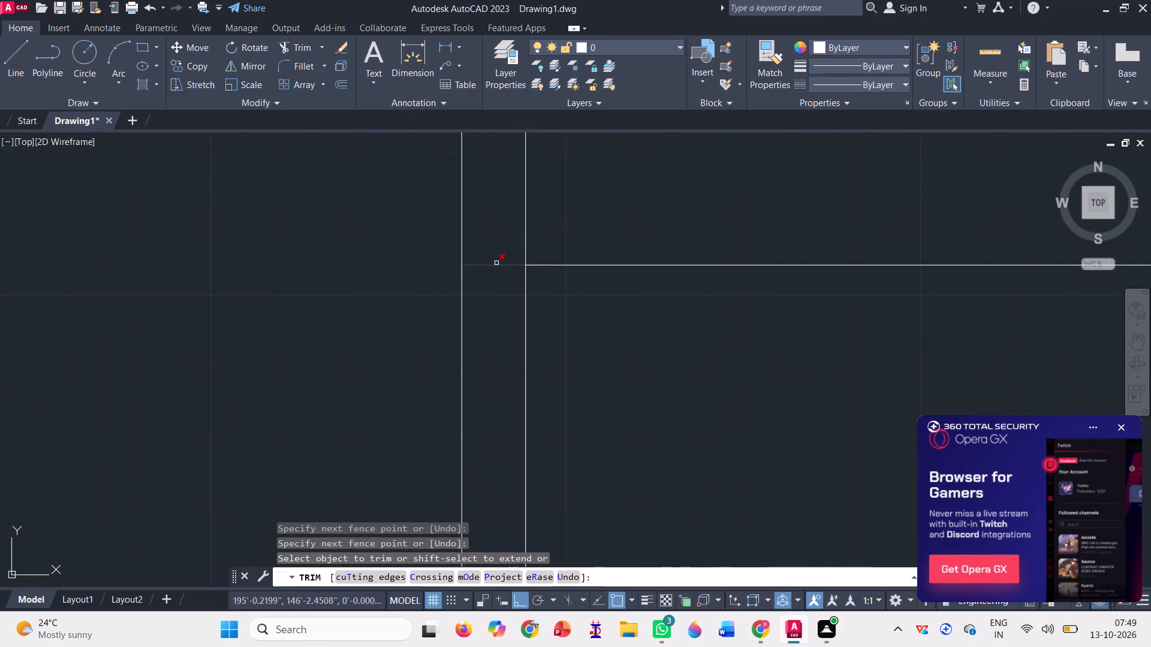
left_click(496, 263)
scroll(465, 326, "down", 3)
scroll(318, 334, "down", 3)
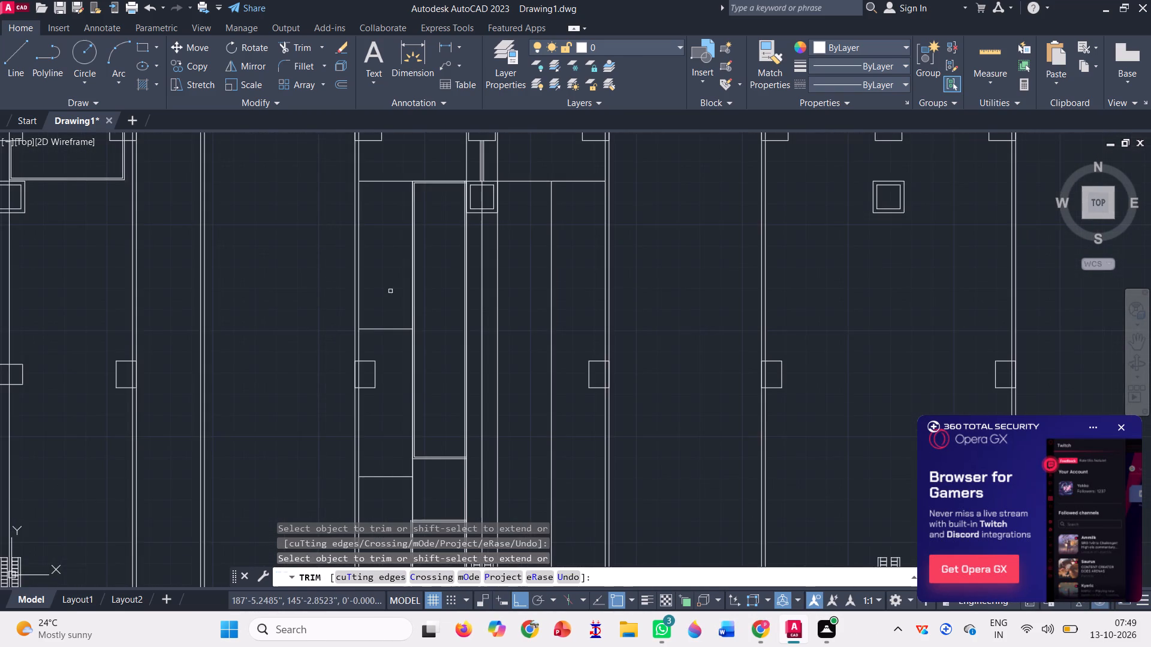
scroll(392, 290, "down", 1)
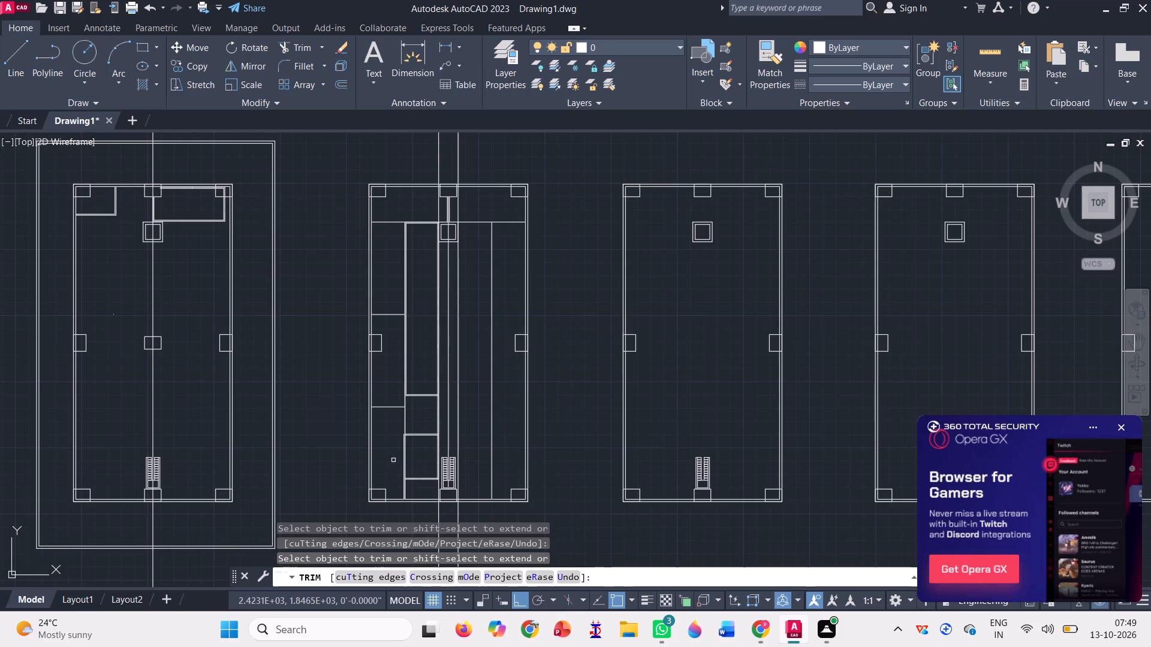
scroll(424, 427, "up", 2)
scroll(424, 412, "down", 1)
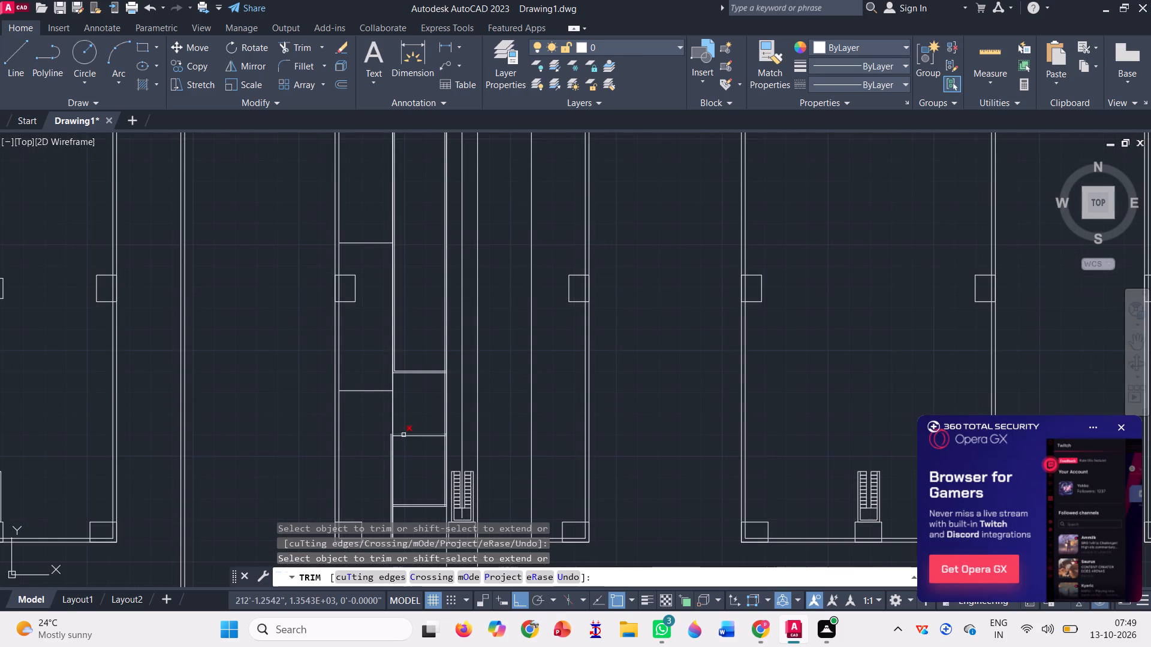
key("Escape")
Extend the top line of the lower narrow room's upper wall leftward to the room's outer vertical wall line in the second plan.
scroll(415, 445, "up", 3)
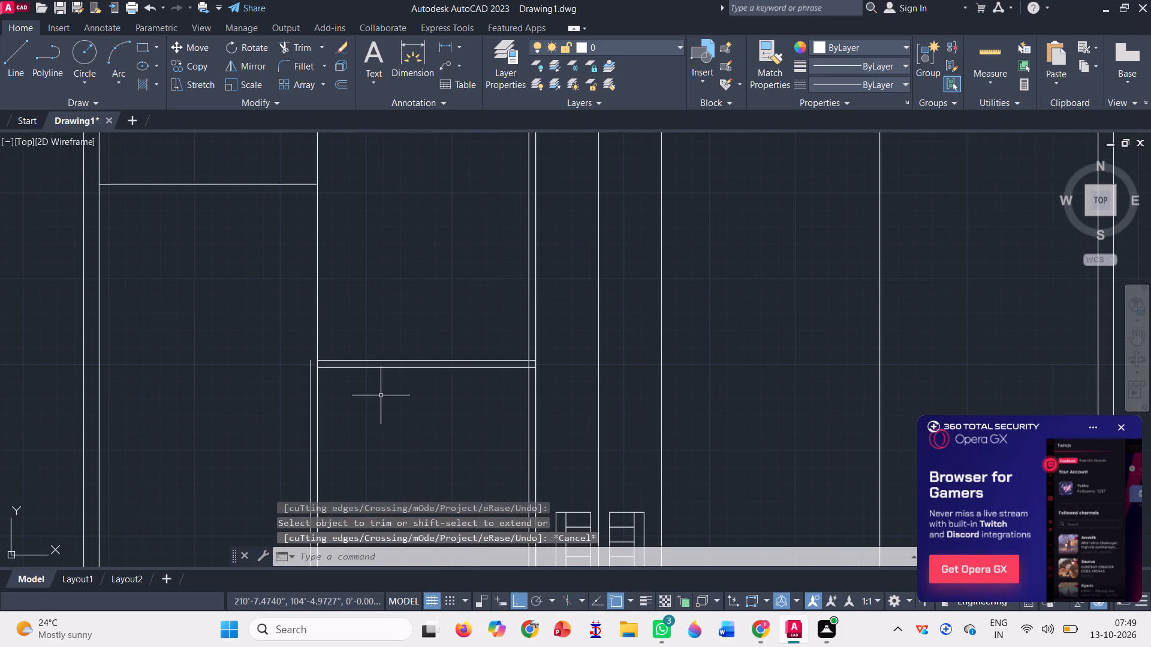
left_click(324, 44)
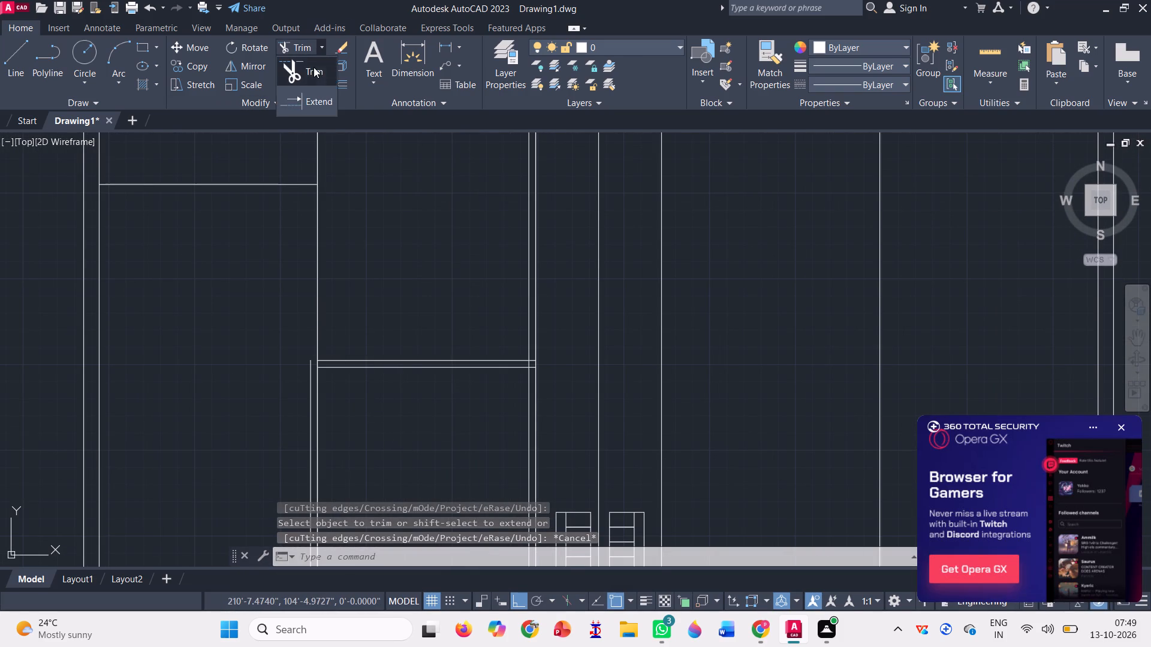
left_click(311, 91)
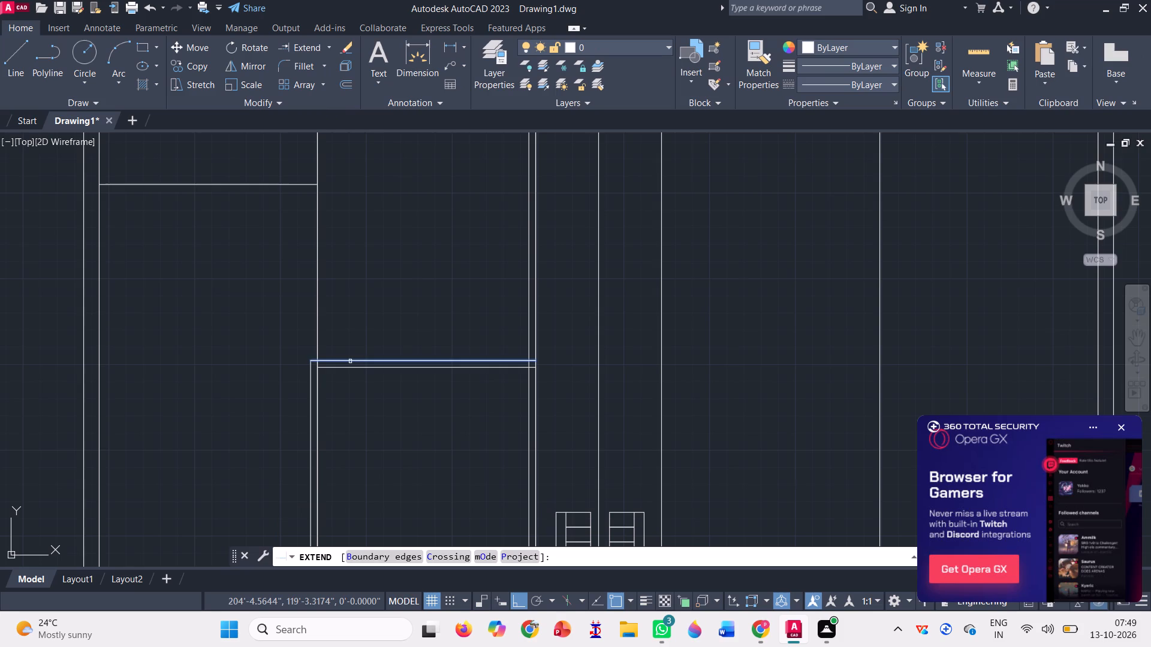
left_click(335, 358)
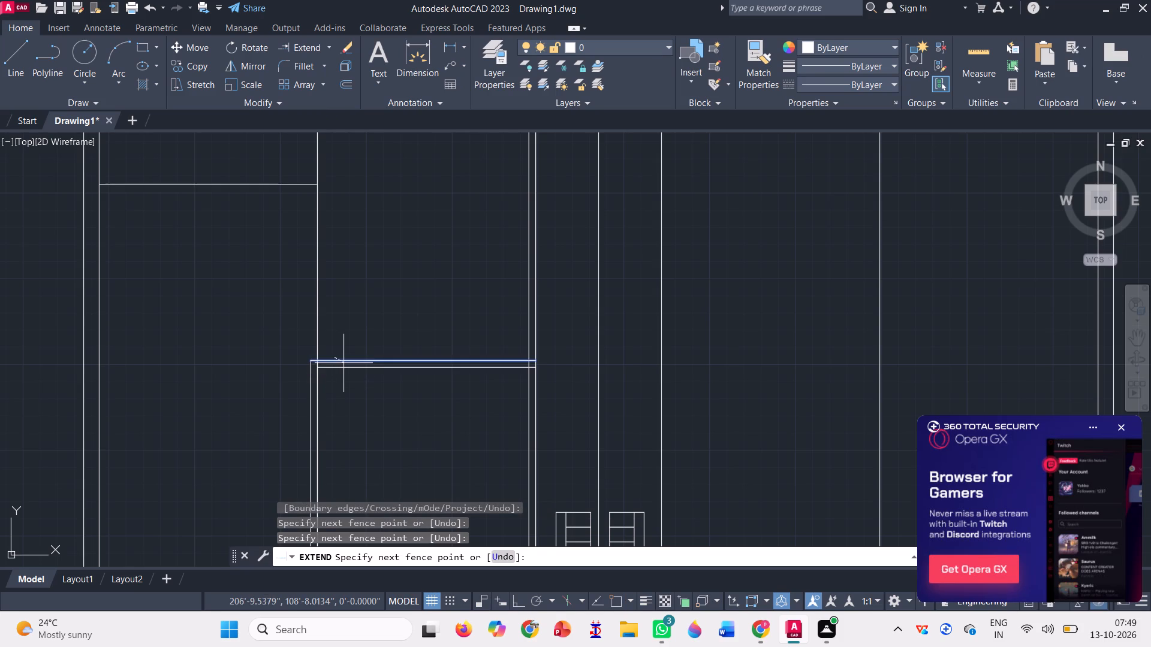
left_click(344, 363)
scroll(353, 398, "down", 2)
key("Escape")
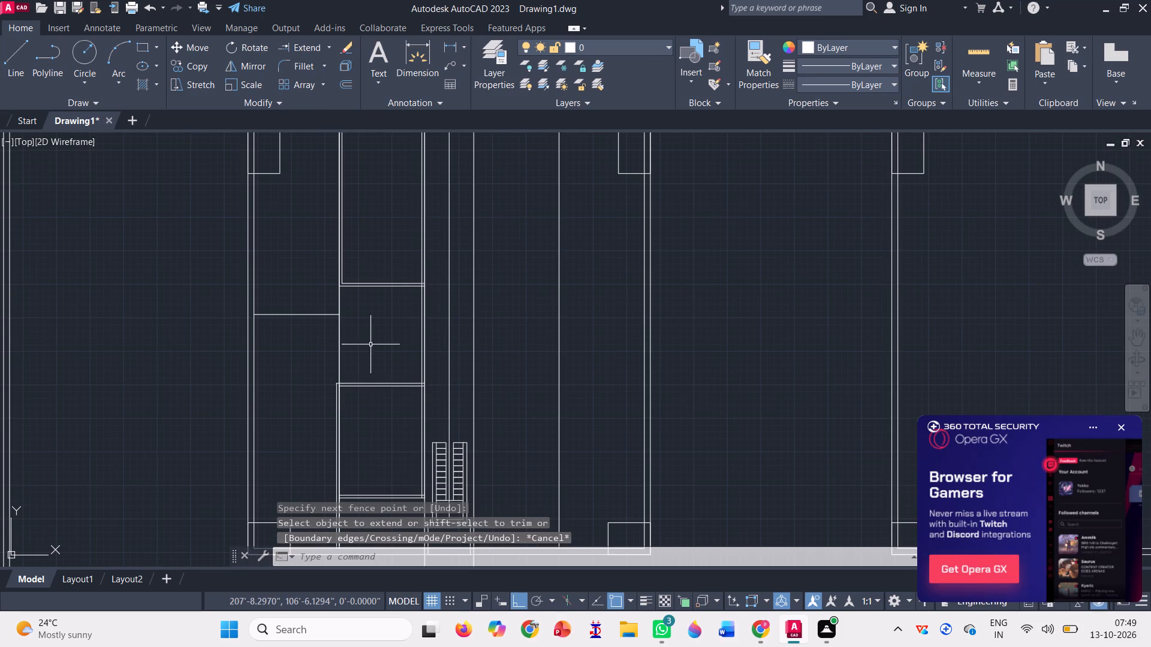
Erase the vertical reference line running along the left side of the narrow rooms in the second floor plan.
scroll(366, 329, "down", 2)
scroll(351, 340, "up", 1)
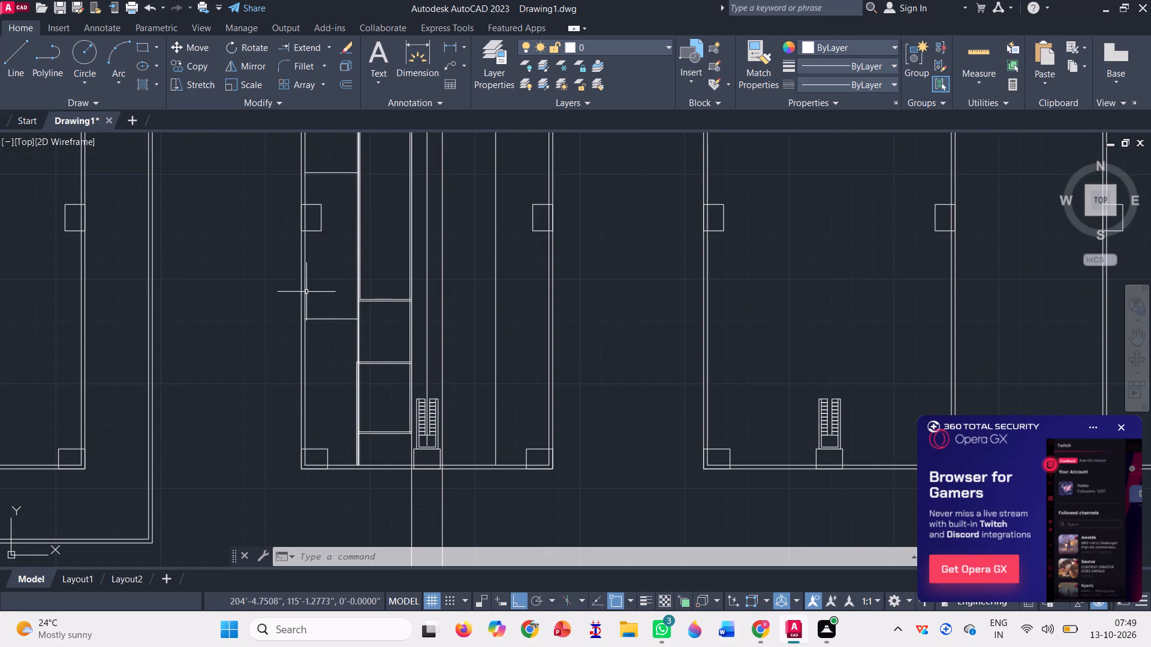
left_click(357, 338)
key("Delete")
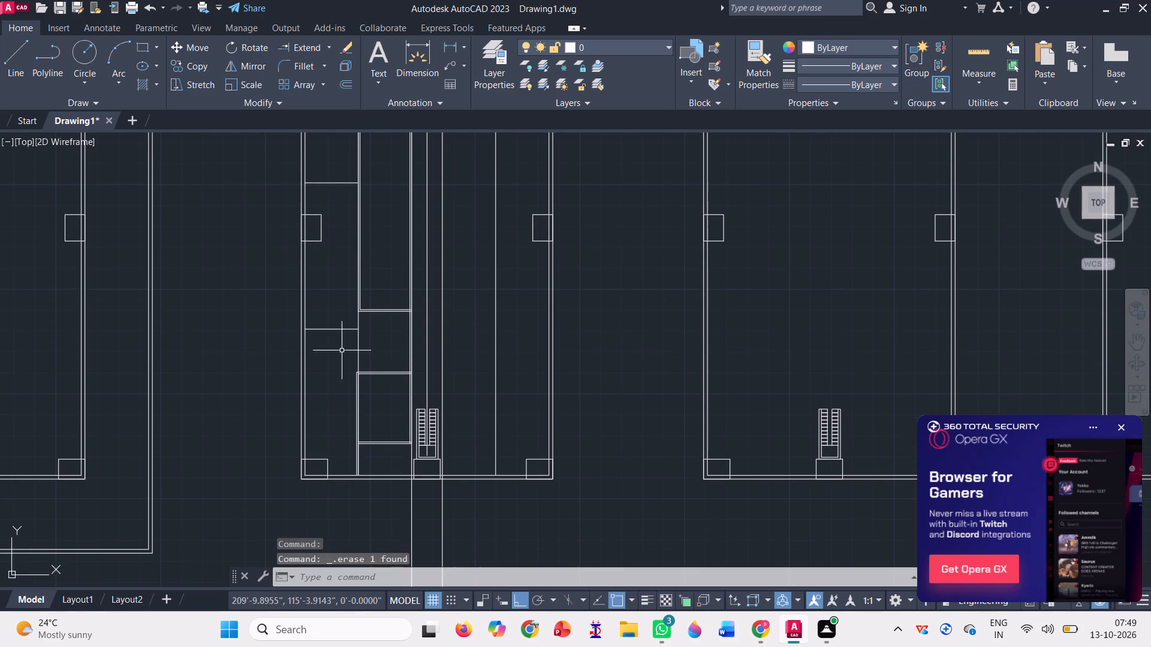
Erase the long vertical partition line running down between the left strip and the narrow rooms in the second floor plan.
left_click(358, 337)
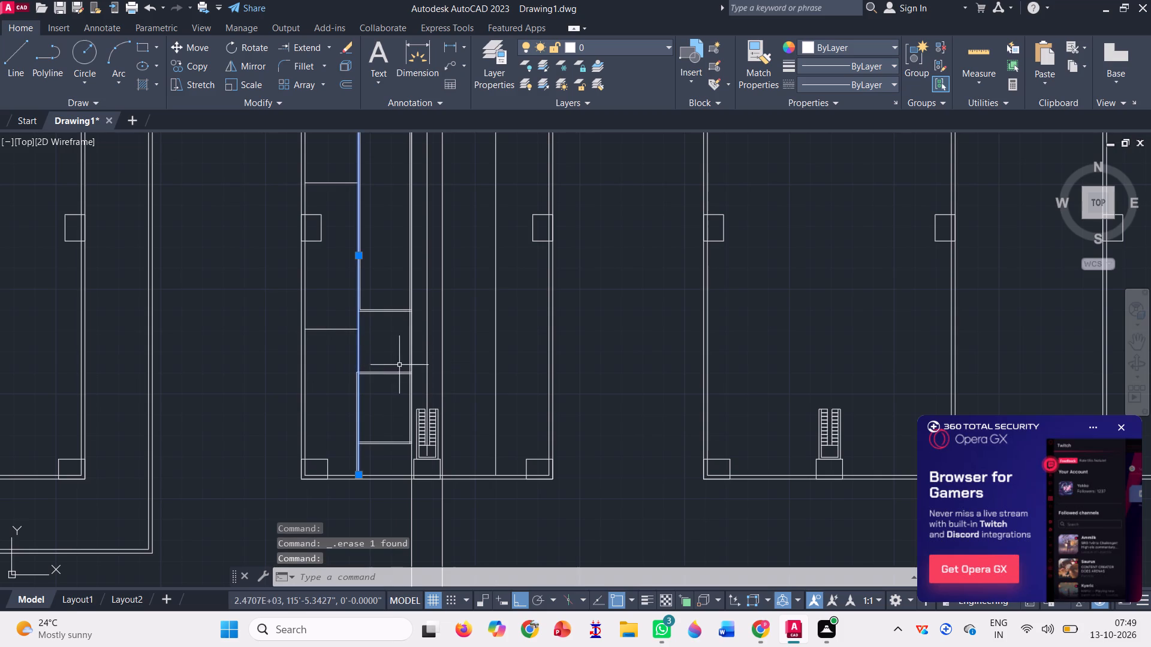
key("Delete")
Draw a vertical line from the upper narrow room's lower-left corner down to the top wall of the lower narrow room.
scroll(366, 364, "down", 2)
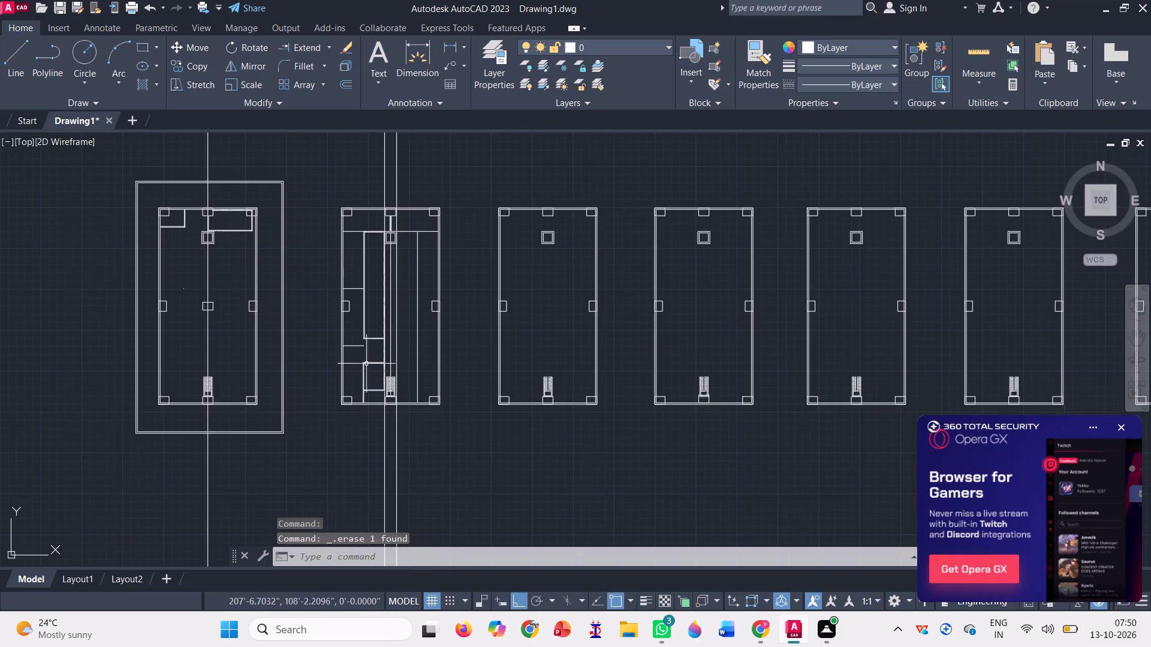
left_click(11, 64)
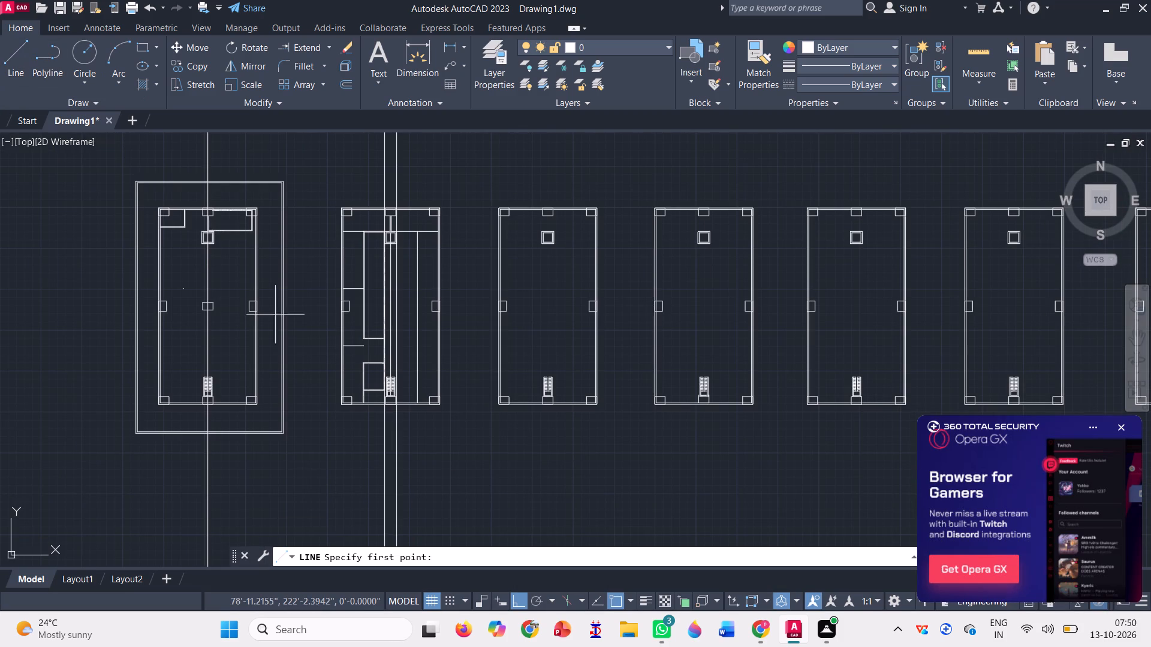
scroll(378, 352, "up", 5)
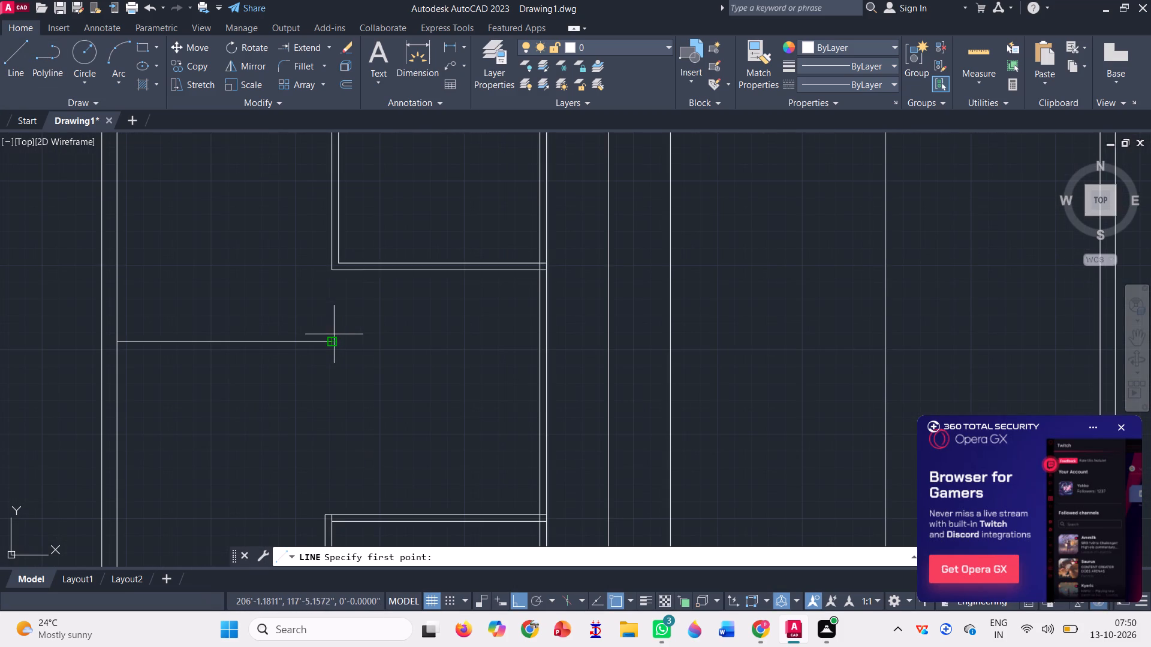
left_click(332, 267)
scroll(331, 266, "down", 2)
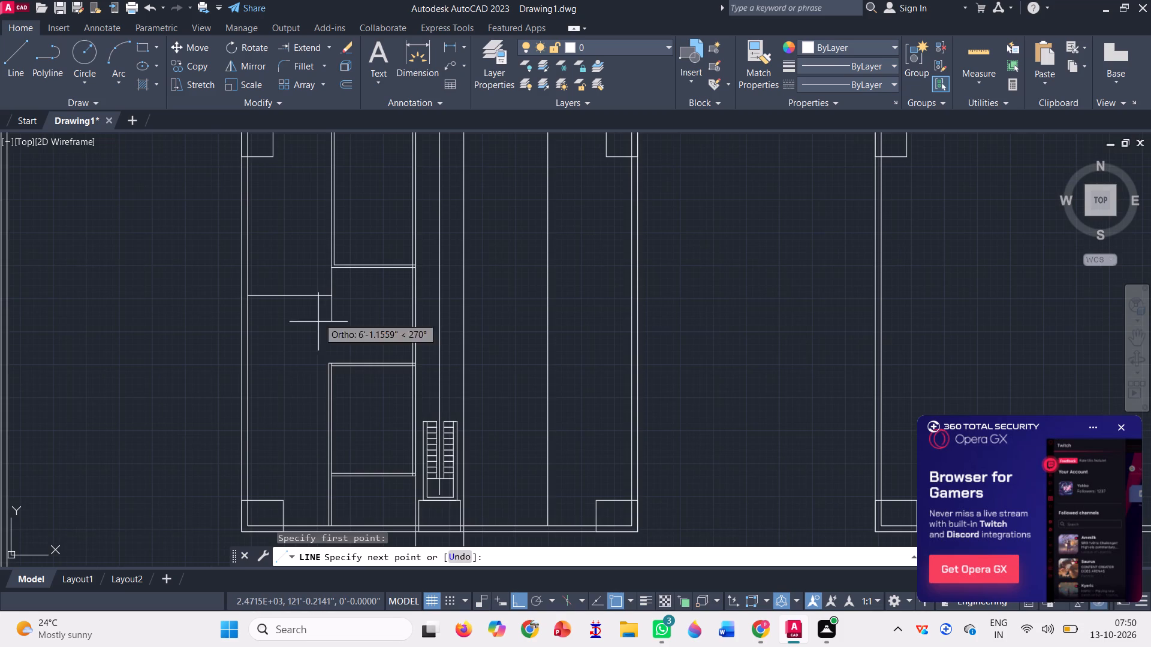
scroll(332, 360, "up", 3)
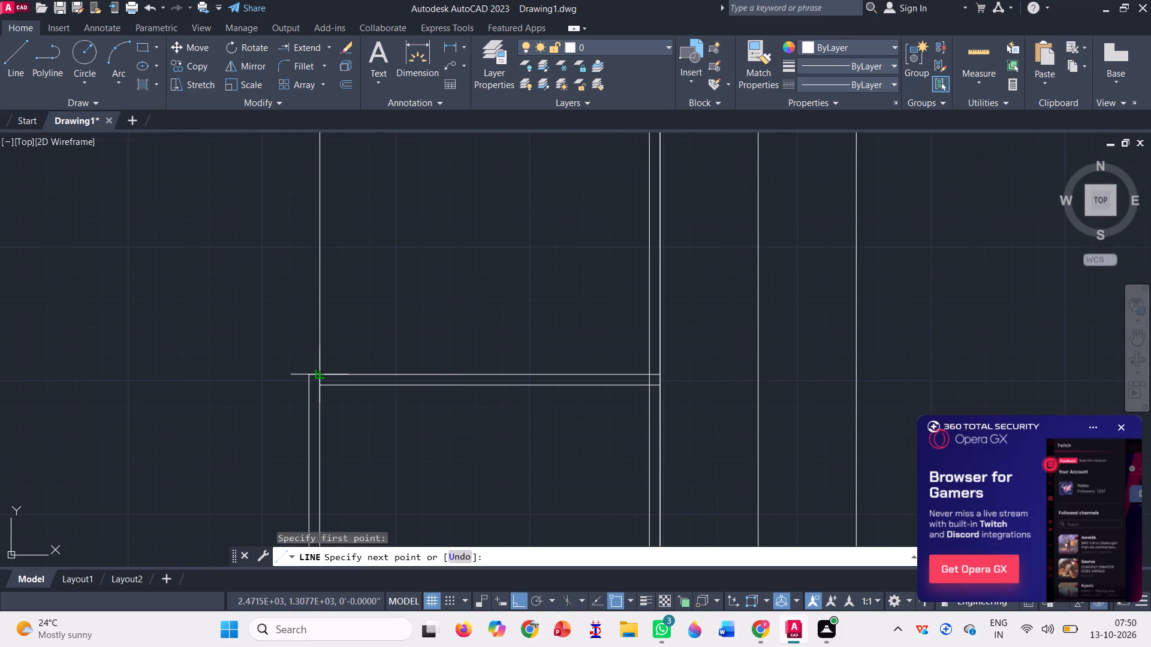
left_click(322, 372)
scroll(301, 395, "down", 2)
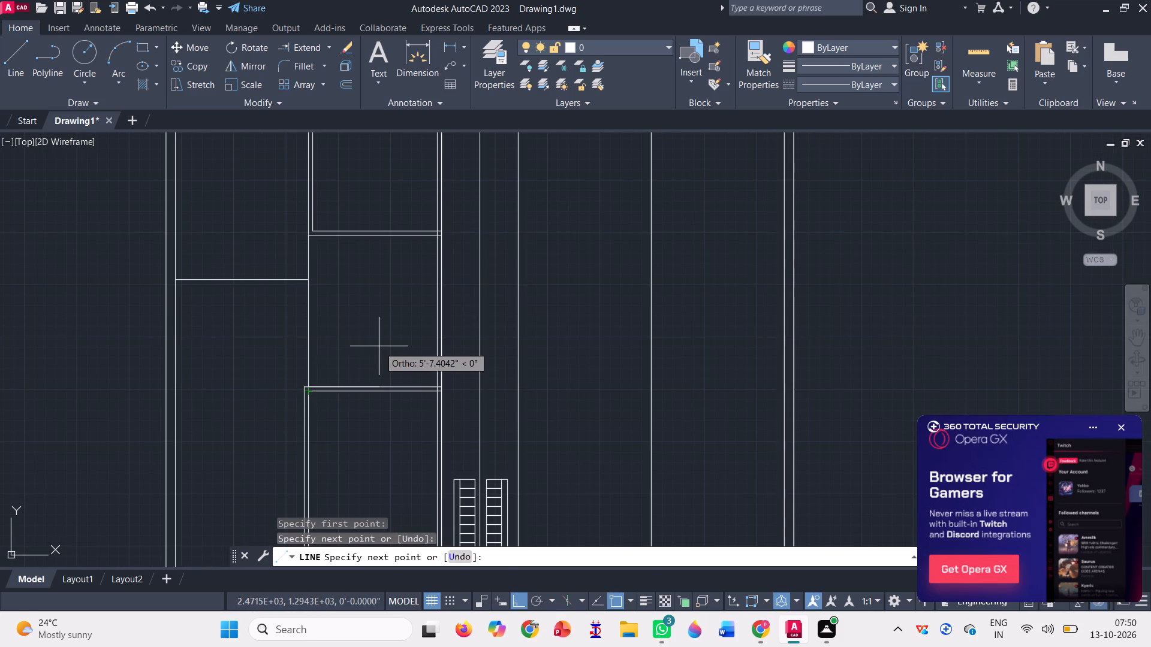
key("space")
Erase the two outlines forming the upper narrow room's left and bottom walls in the second floor plan.
scroll(312, 389, "down", 1)
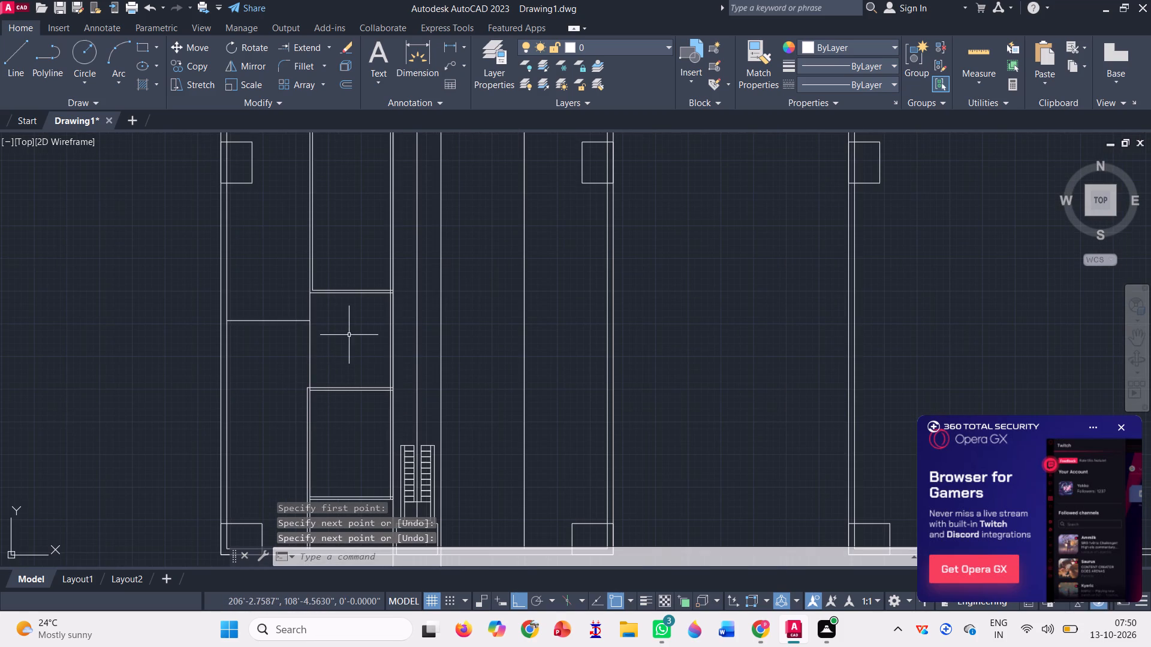
left_click(349, 334)
left_click(361, 267)
left_click(363, 300)
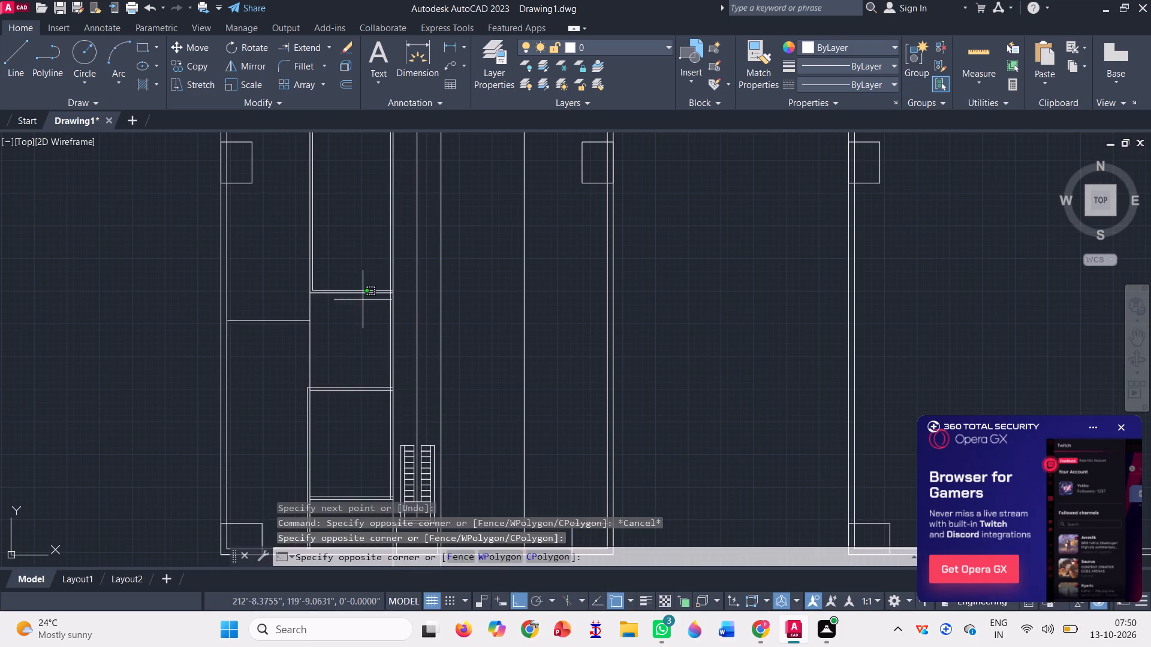
left_click(352, 249)
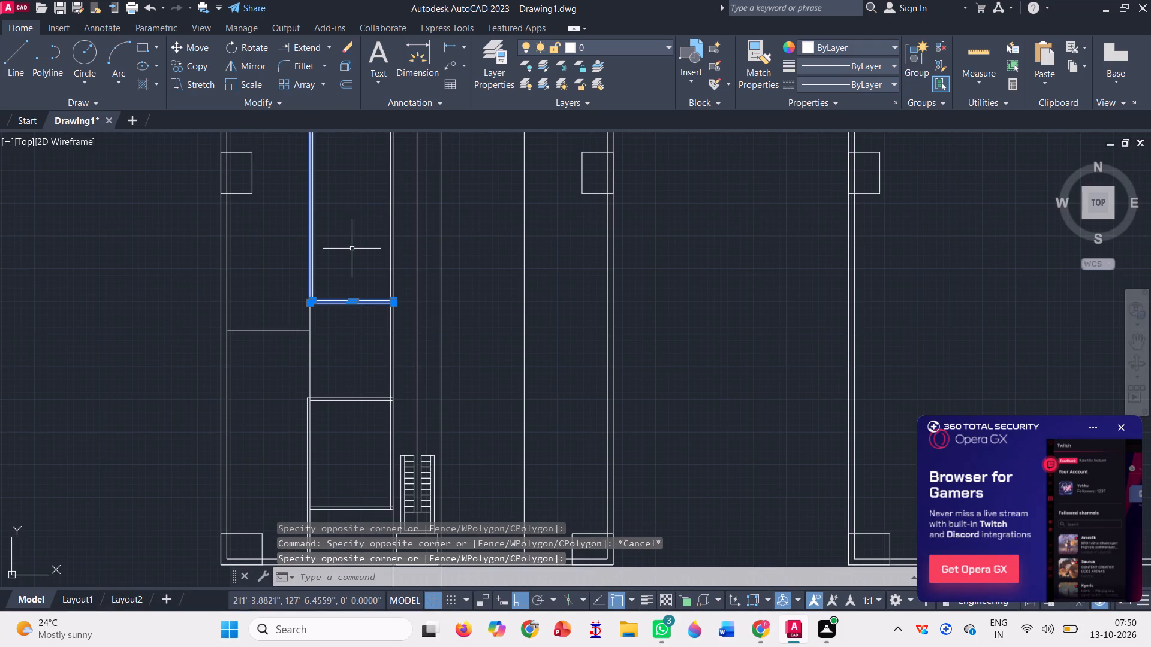
key("Delete")
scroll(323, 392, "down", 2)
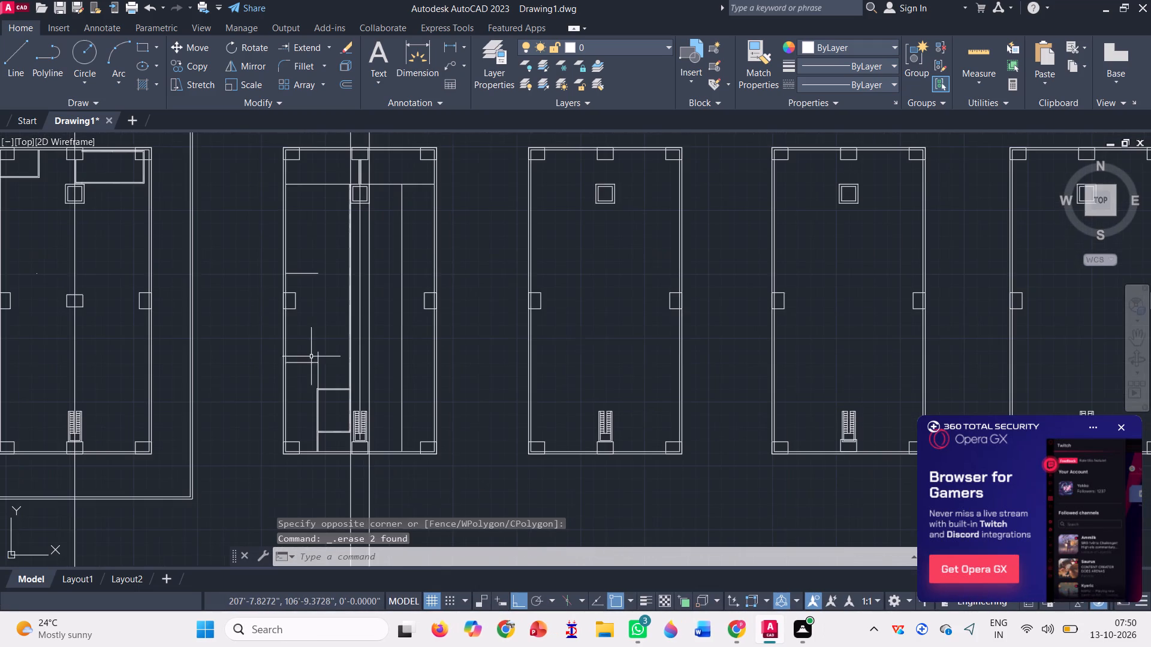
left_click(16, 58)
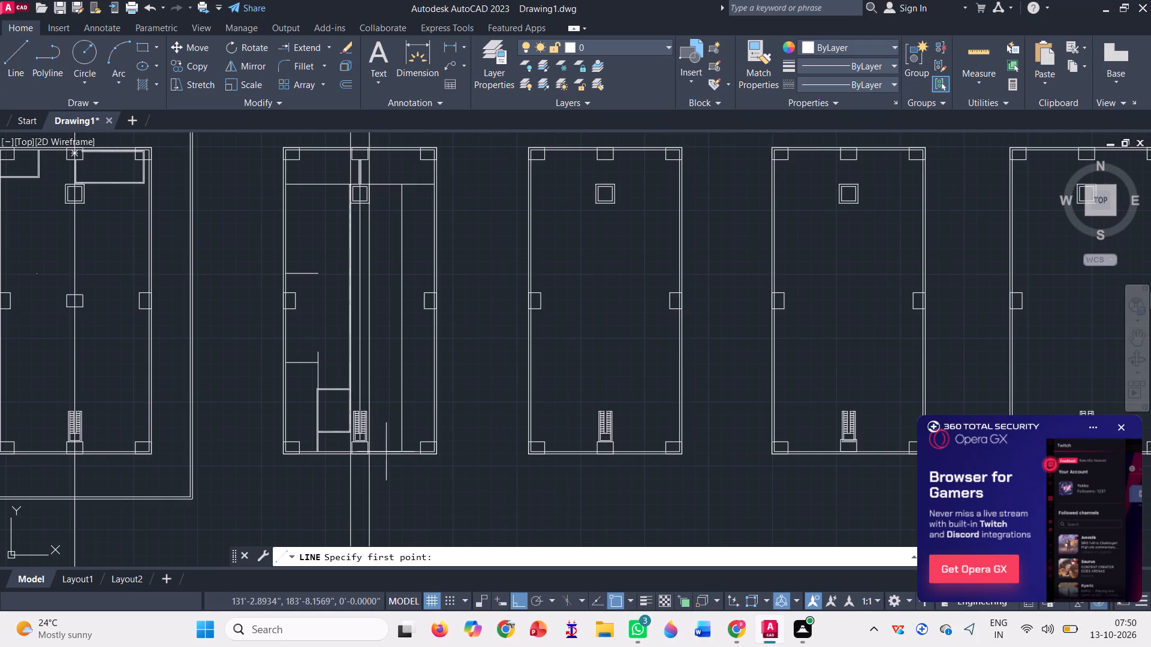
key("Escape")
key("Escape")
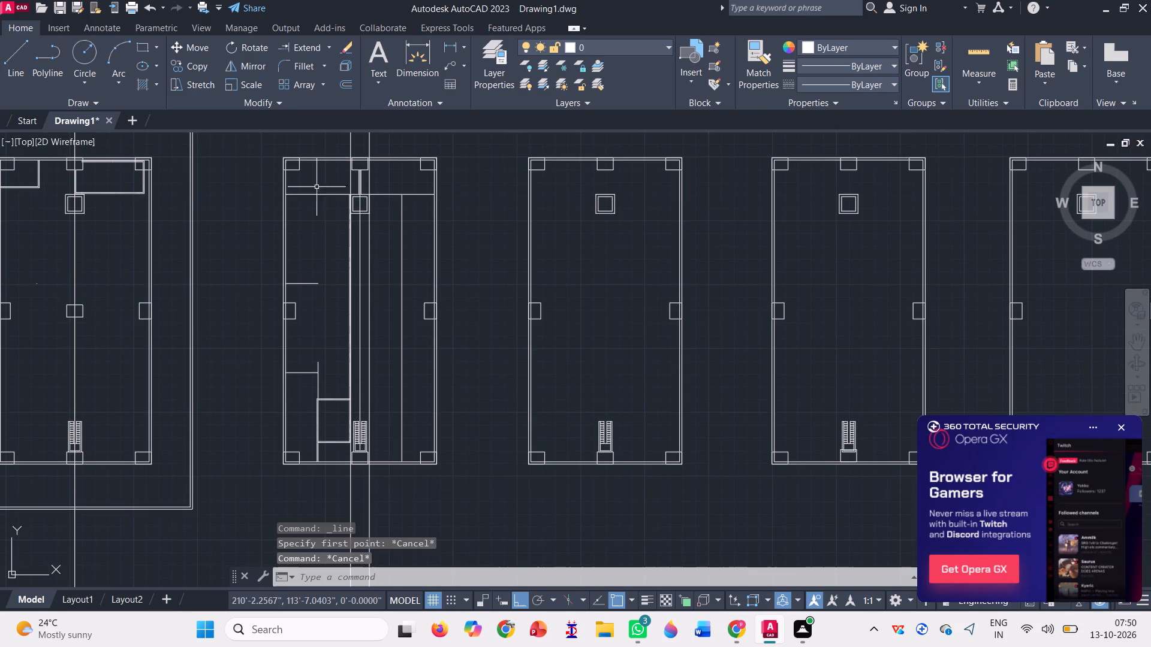
Extend the short vertical partition line upward, past the upper room divider, to the horizontal wall line near the plan's top.
left_click(291, 48)
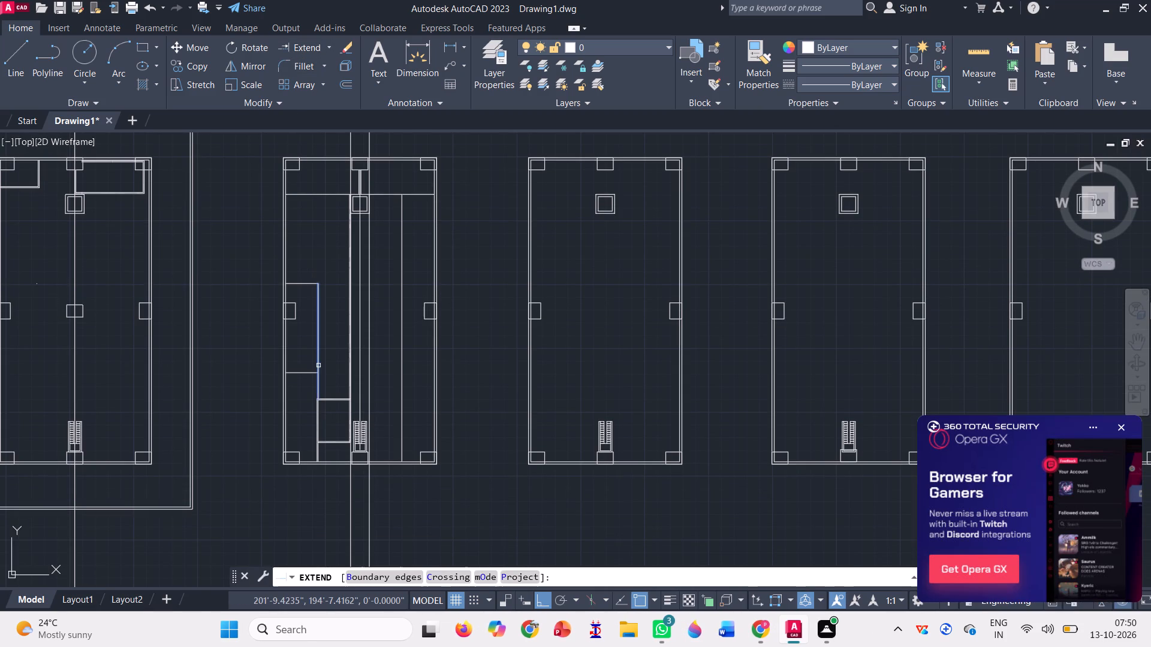
left_click(318, 364)
left_click(320, 313)
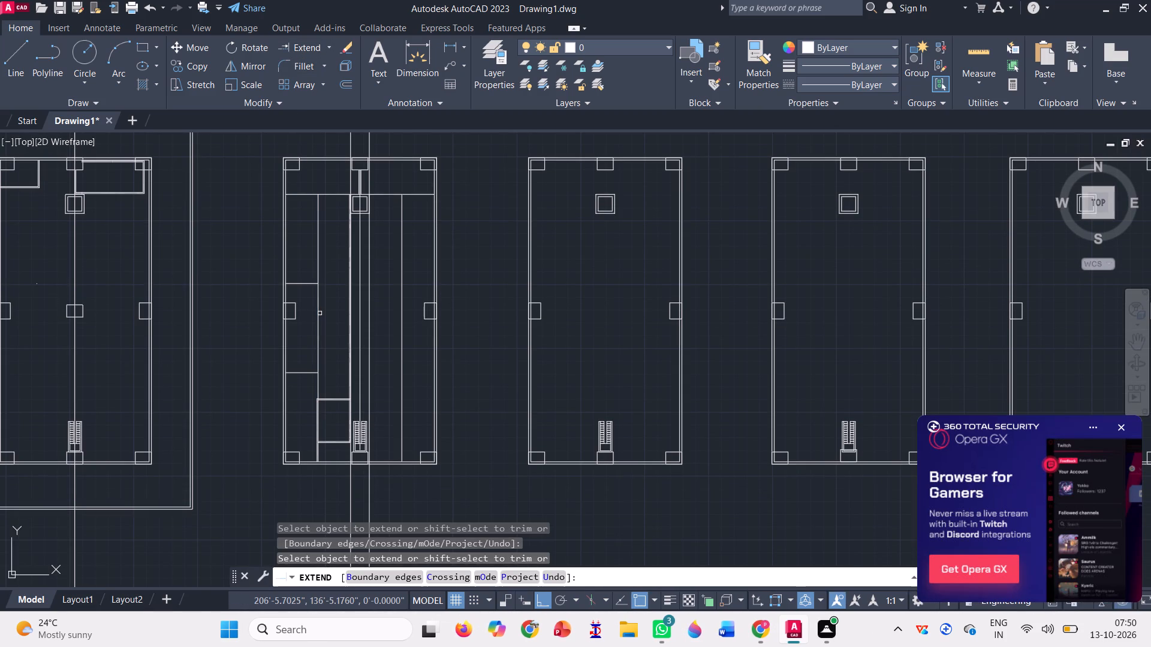
key("space")
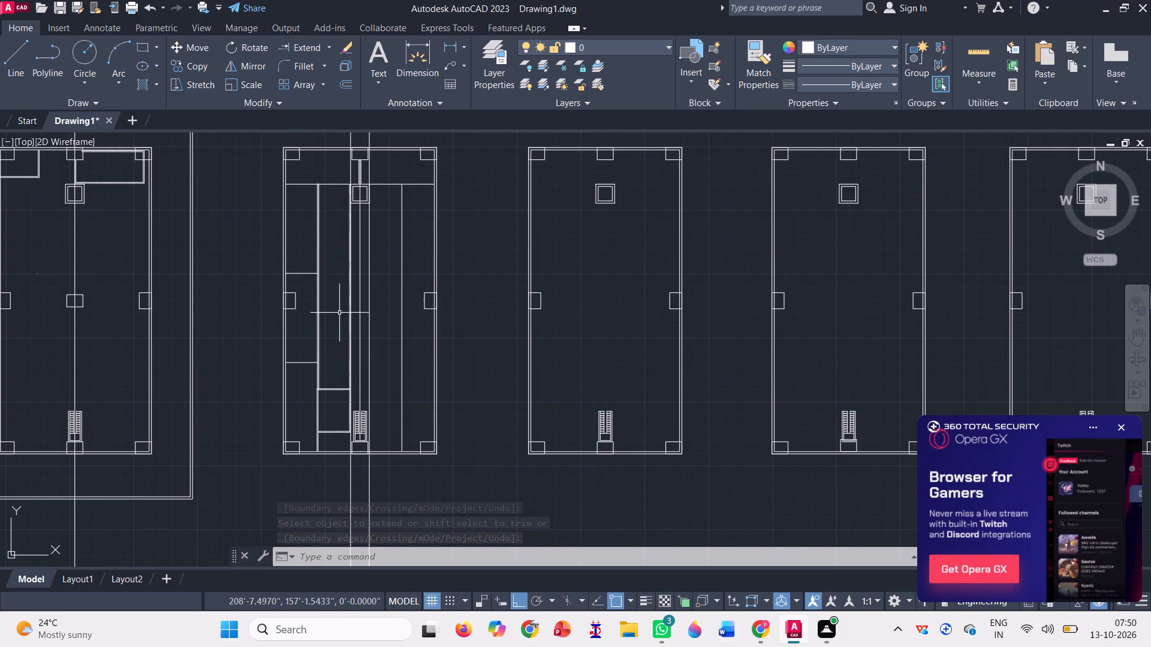
Erase the vertical wall line on the right side of the former upper narrow room, above the lower narrow room.
left_click(349, 294)
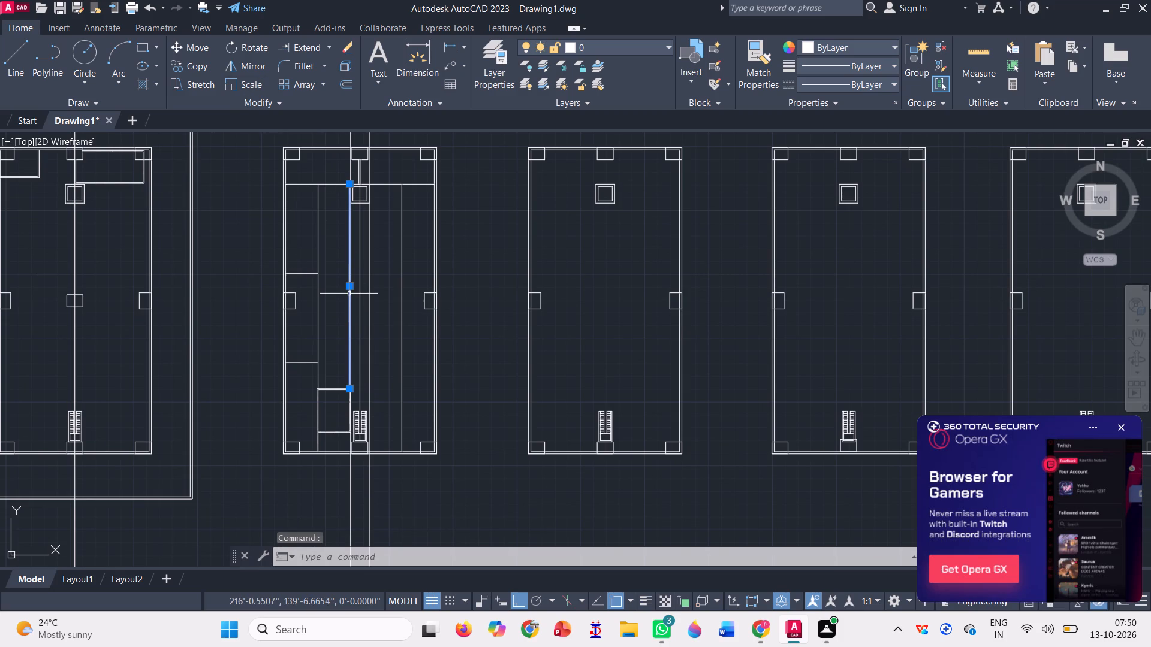
key("Delete")
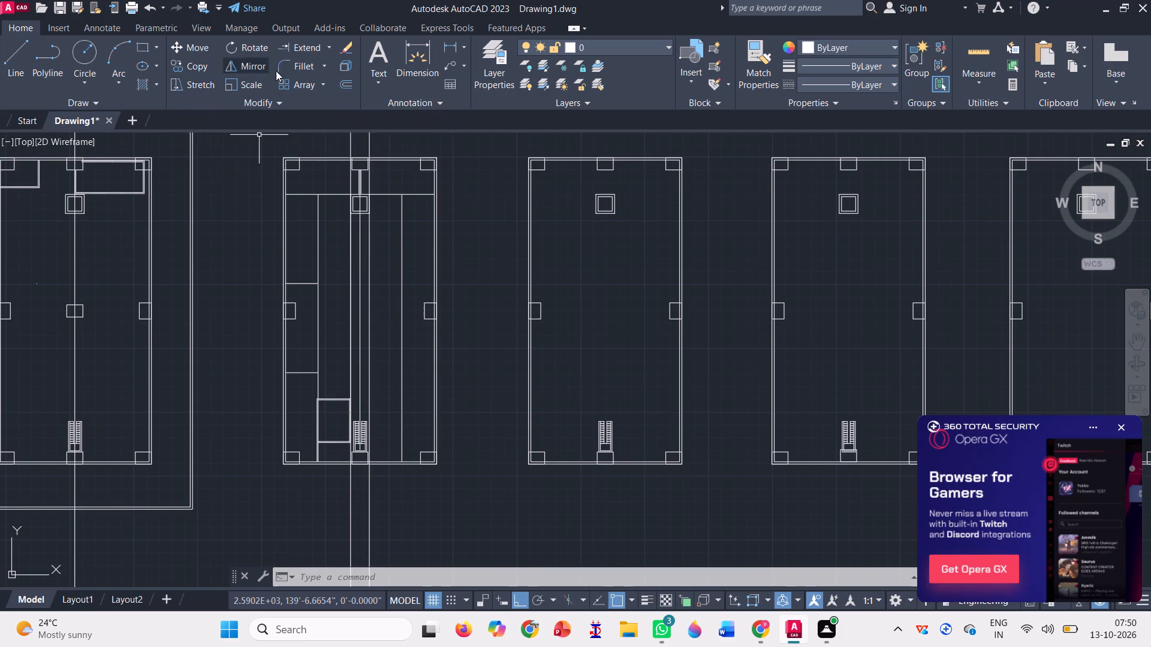
Offset the left portion of the upper horizontal wall line 4" downward and the extended vertical partition line 4" to the left.
left_click(349, 83)
scroll(300, 192, "up", 1)
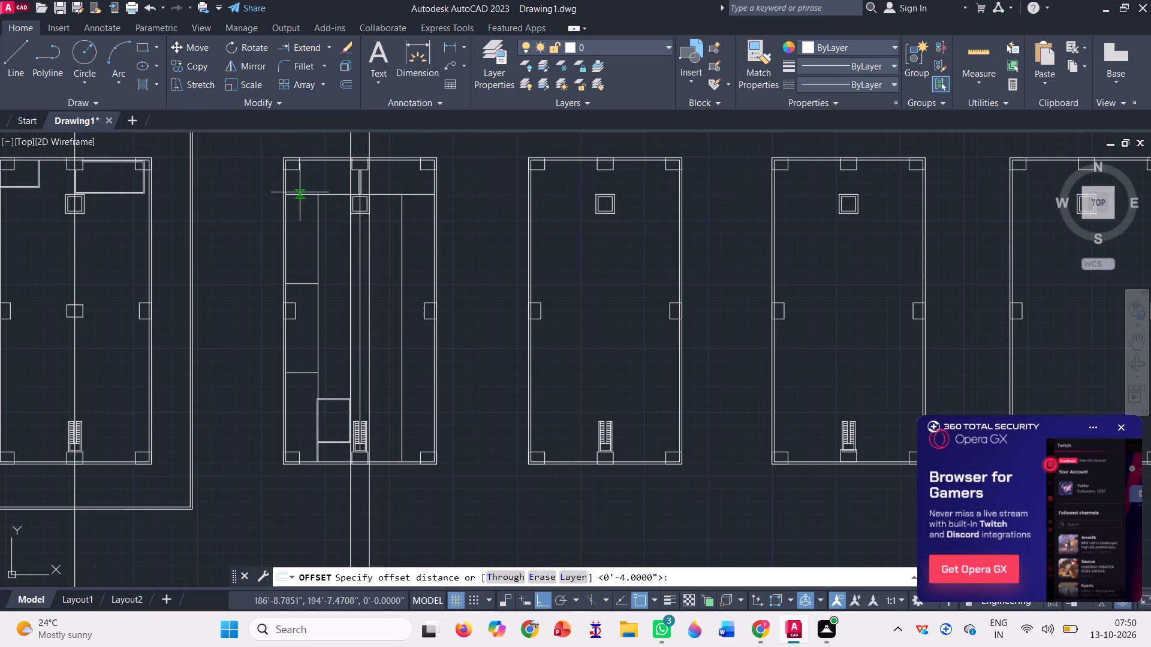
scroll(300, 192, "up", 1)
key("Return")
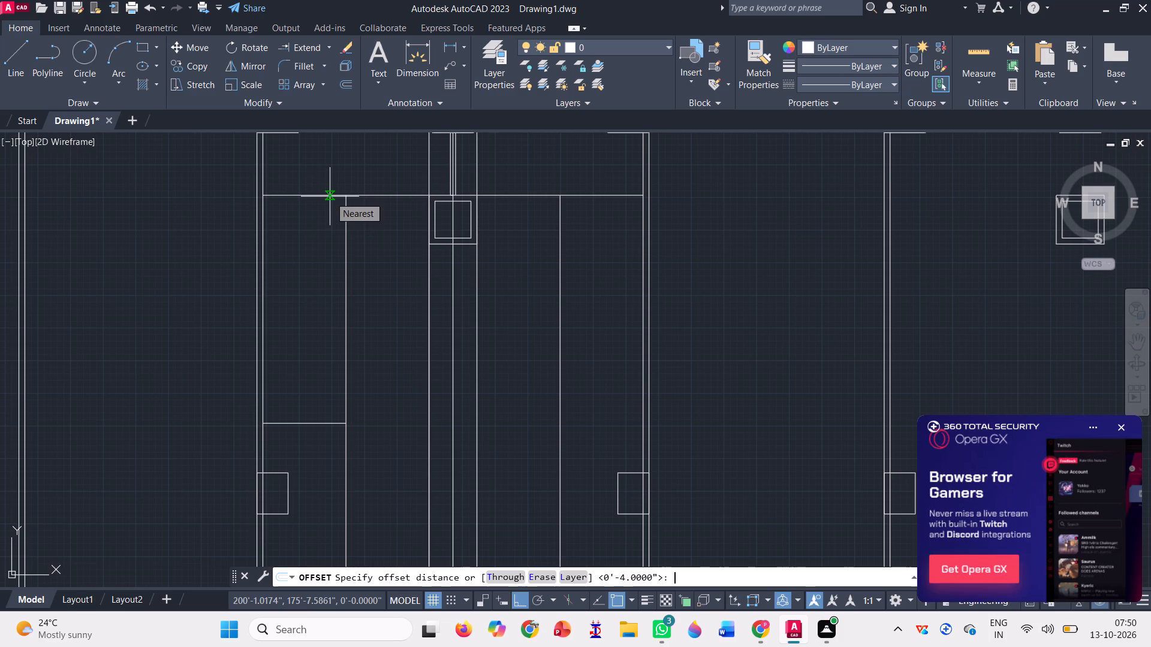
left_click(335, 196)
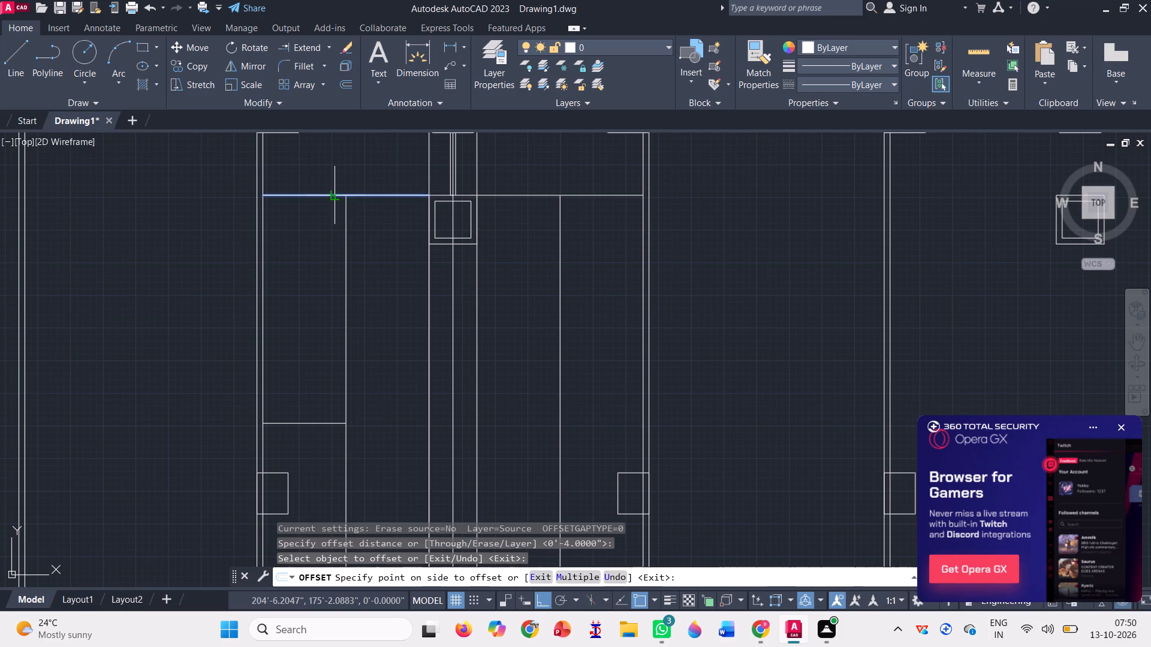
left_click(331, 207)
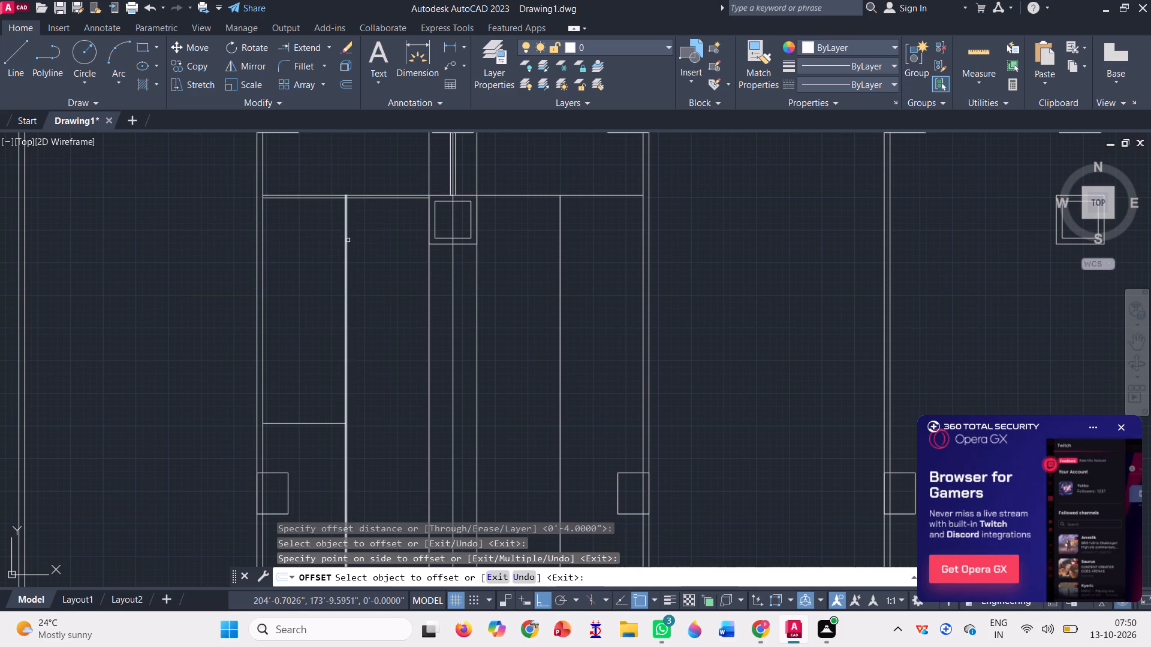
left_click(347, 240)
left_click(326, 227)
Offset the left strip's upper room divider 4" downward and its lower room divider 4" upward.
scroll(346, 185, "down", 2)
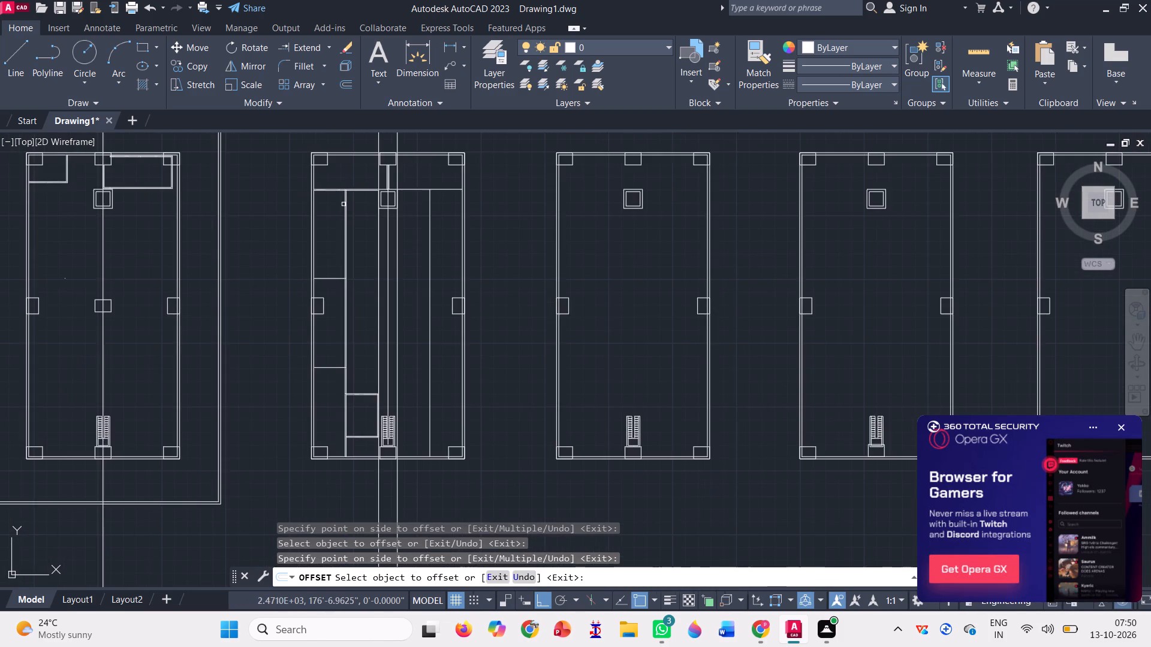
scroll(332, 283, "up", 3)
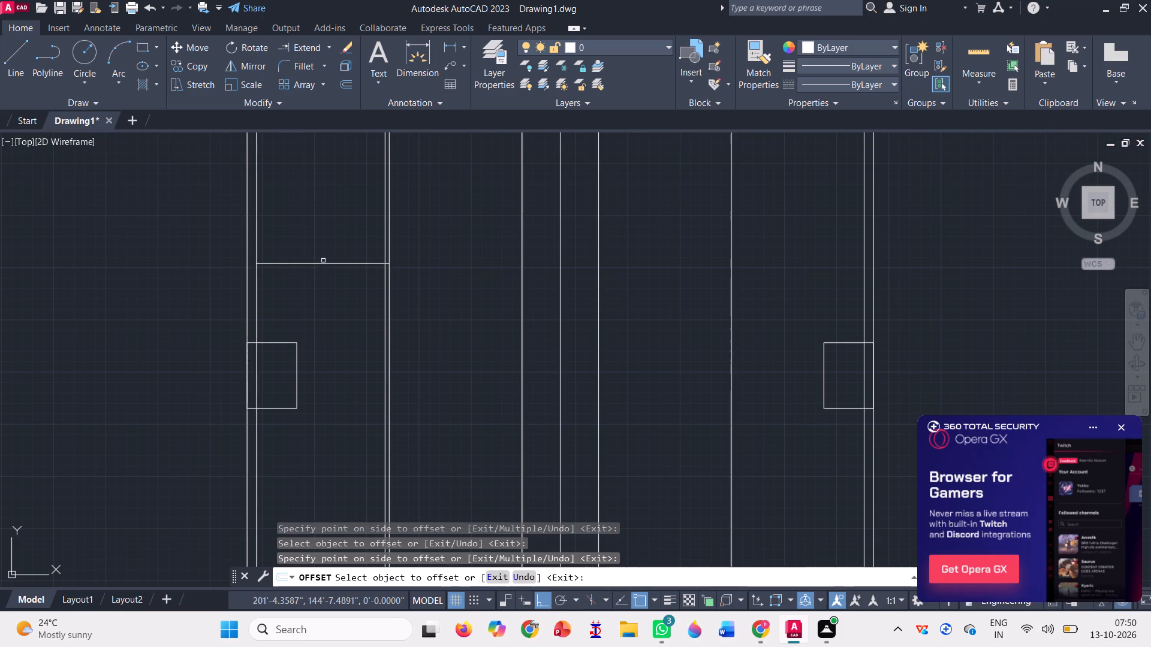
left_click(325, 264)
left_click(322, 288)
scroll(338, 232, "down", 1)
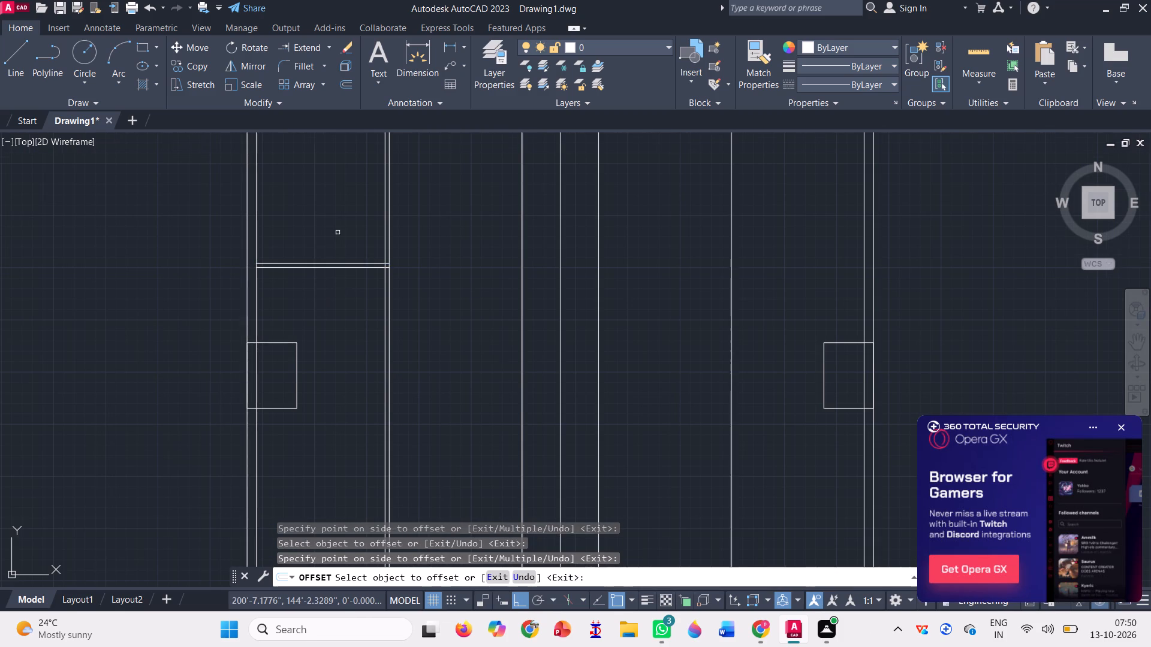
scroll(338, 232, "down", 1)
scroll(314, 402, "up", 3)
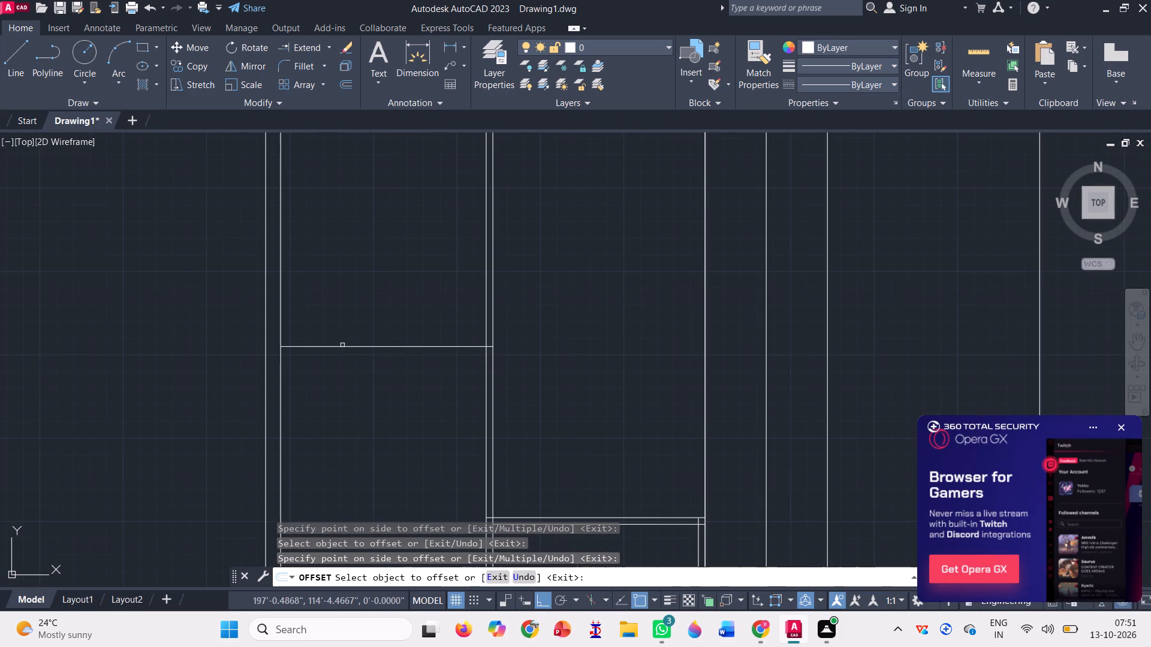
left_click(344, 346)
left_click(357, 313)
Offset the vertical line bounding the middle strip's right side 4" to the left in the second floor plan.
scroll(358, 315, "down", 2)
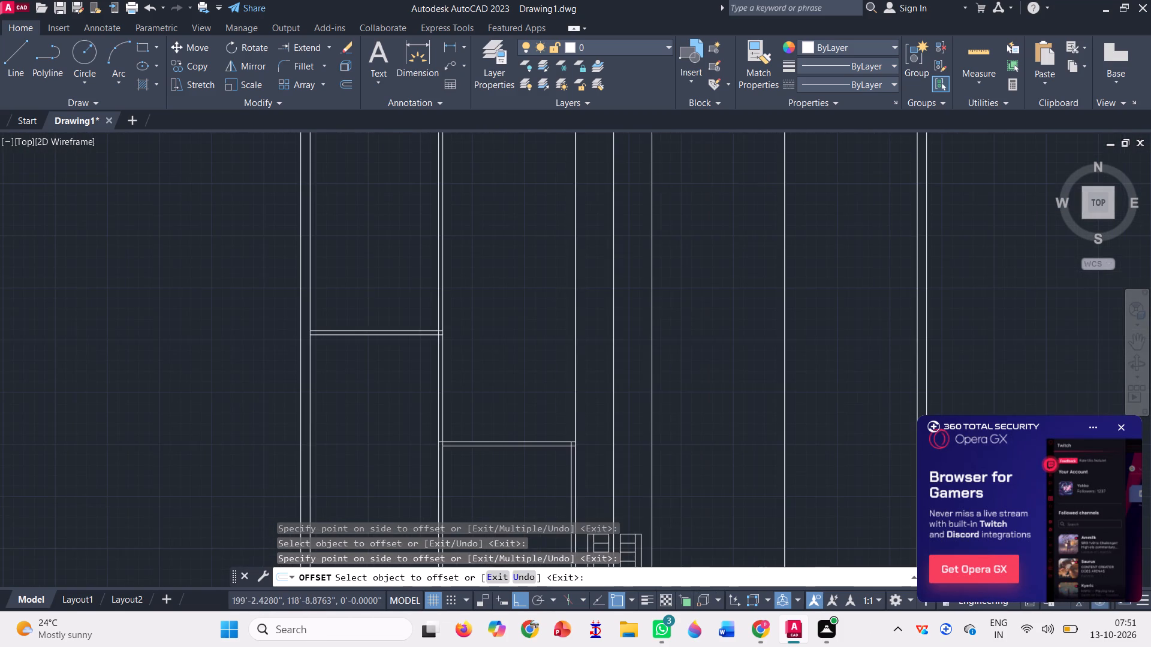
scroll(358, 315, "down", 1)
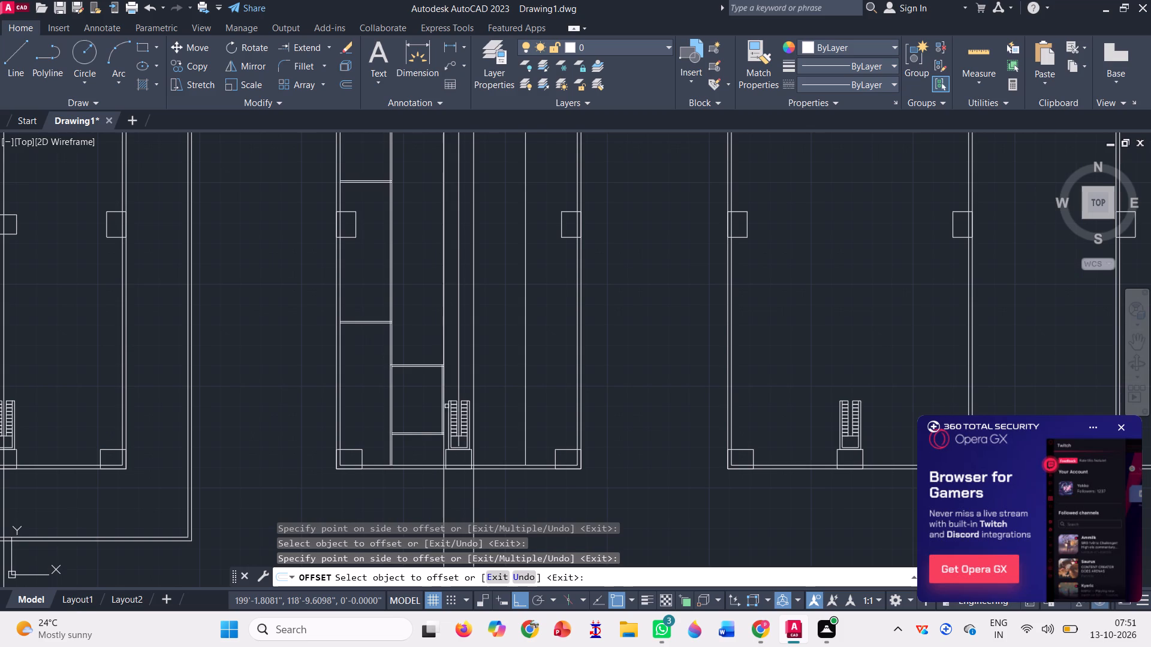
scroll(441, 418, "down", 1)
scroll(438, 266, "up", 2)
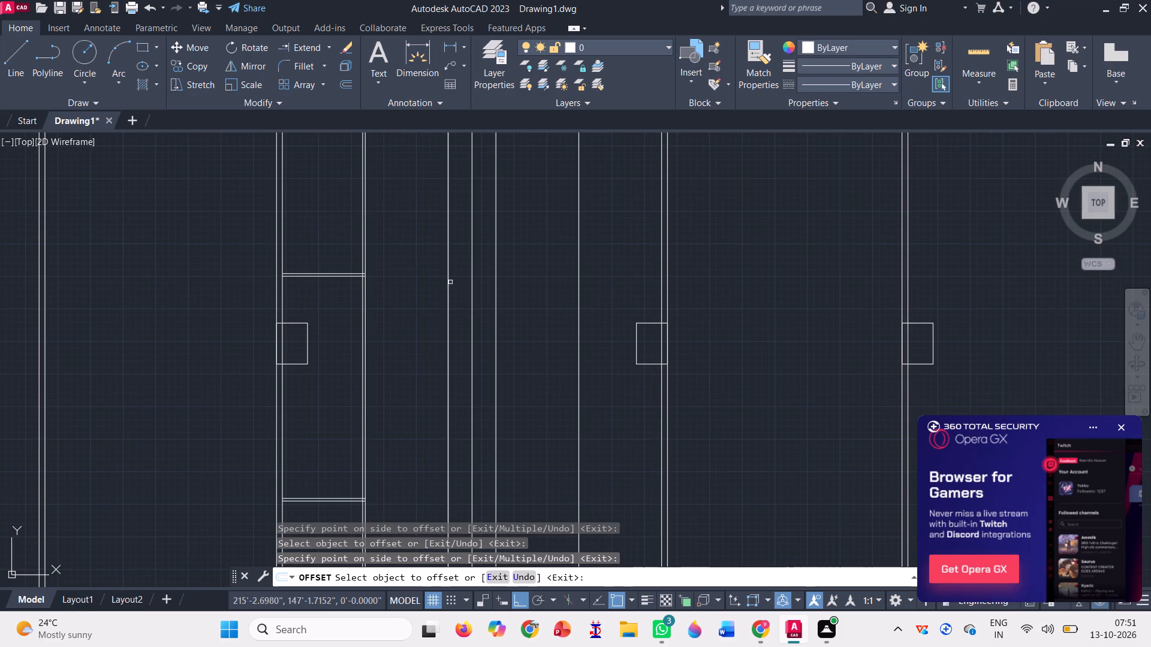
left_click(448, 282)
left_click(427, 274)
scroll(435, 307, "down", 2)
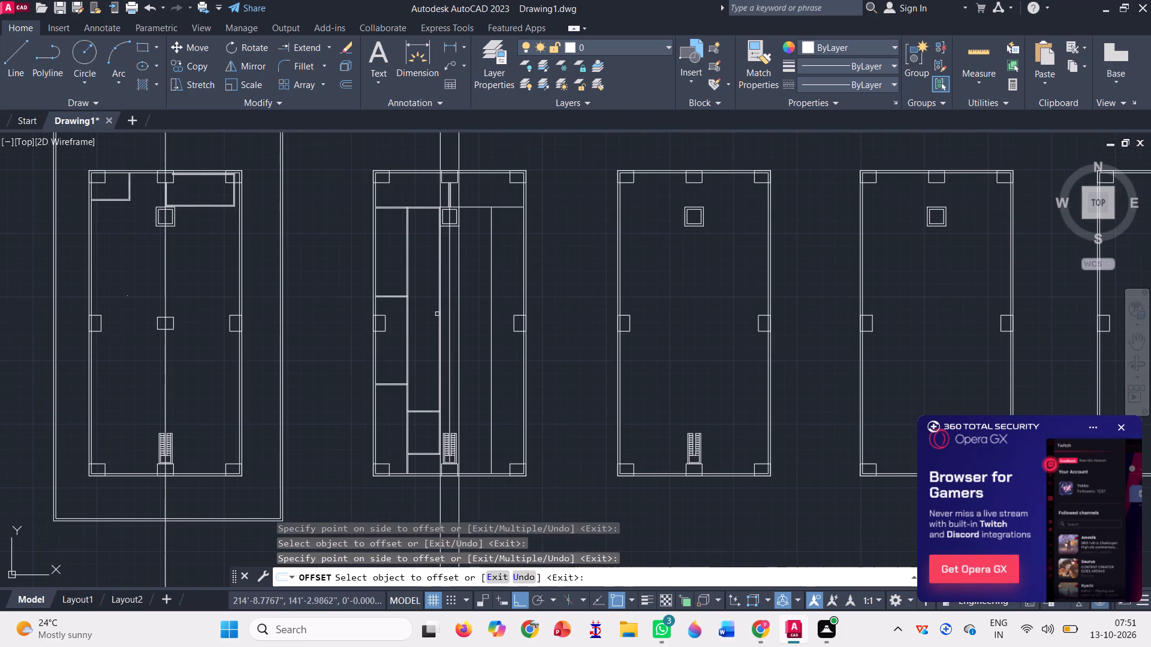
scroll(403, 183, "up", 1)
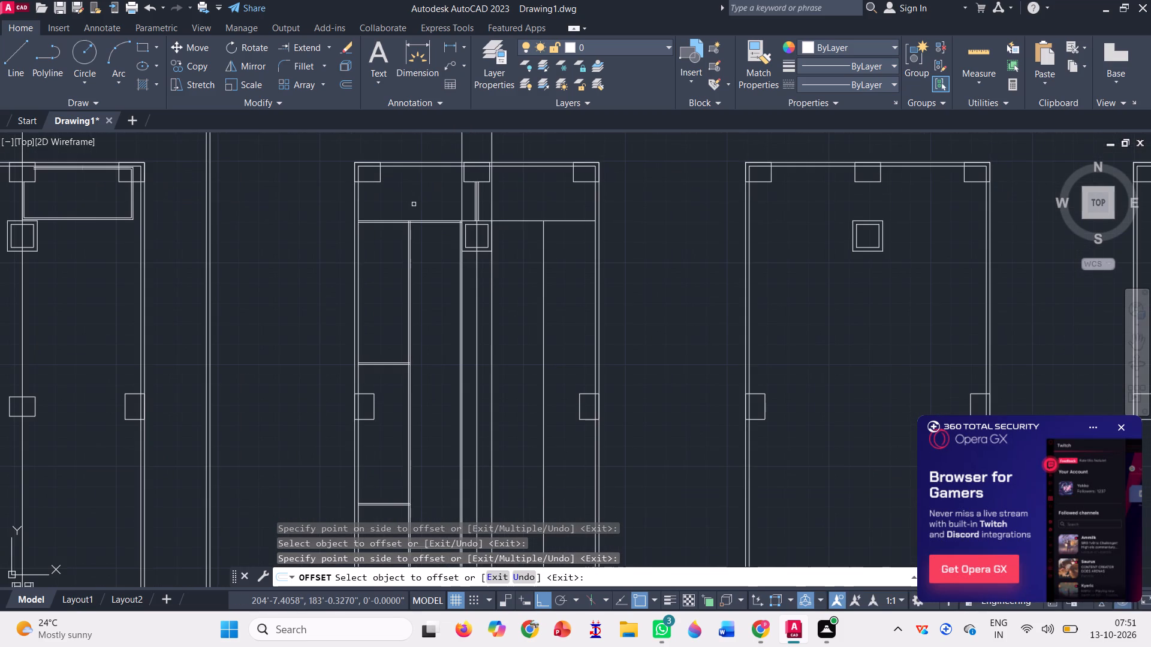
scroll(414, 211, "down", 1)
scroll(417, 352, "up", 1)
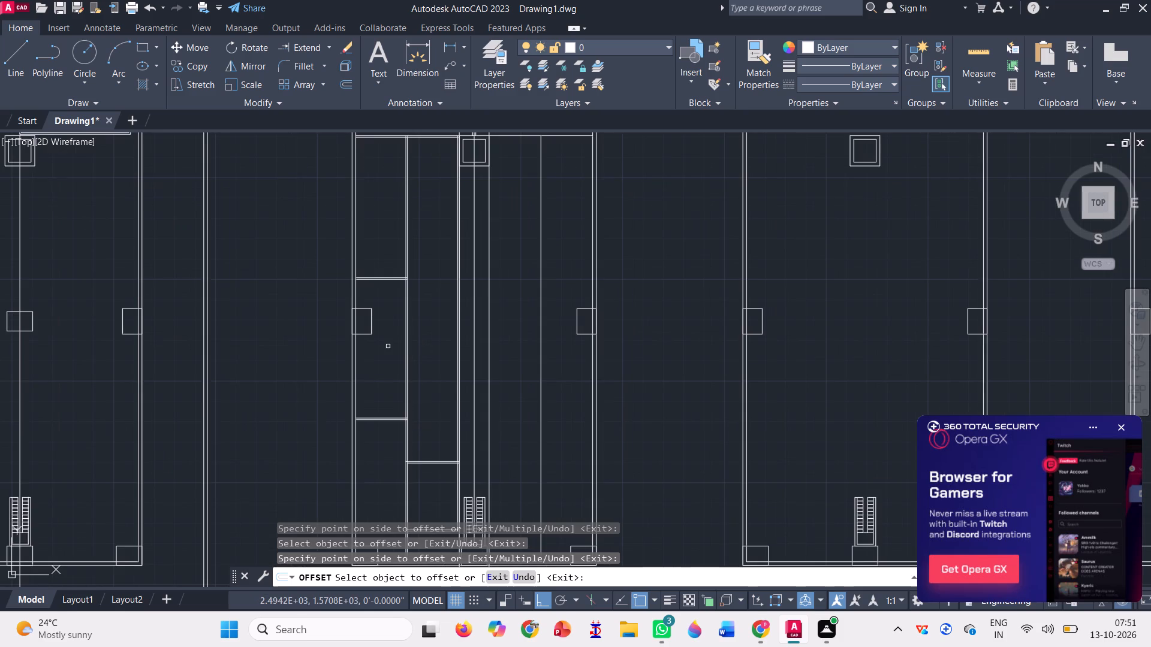
scroll(383, 303, "down", 1)
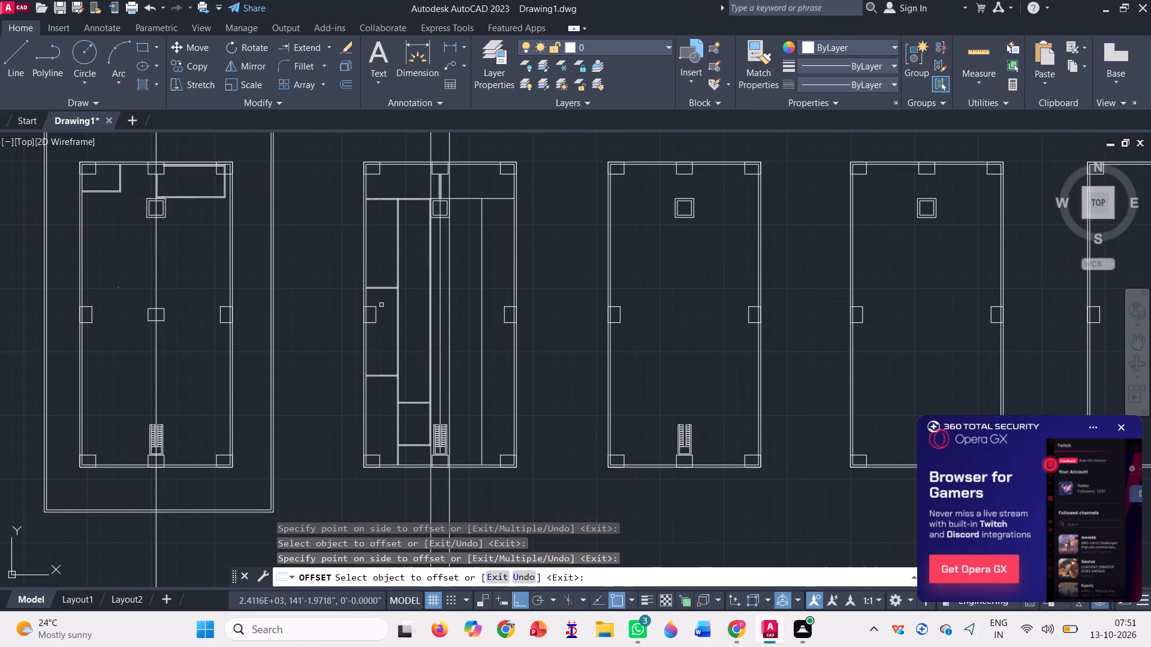
scroll(382, 305, "up", 1)
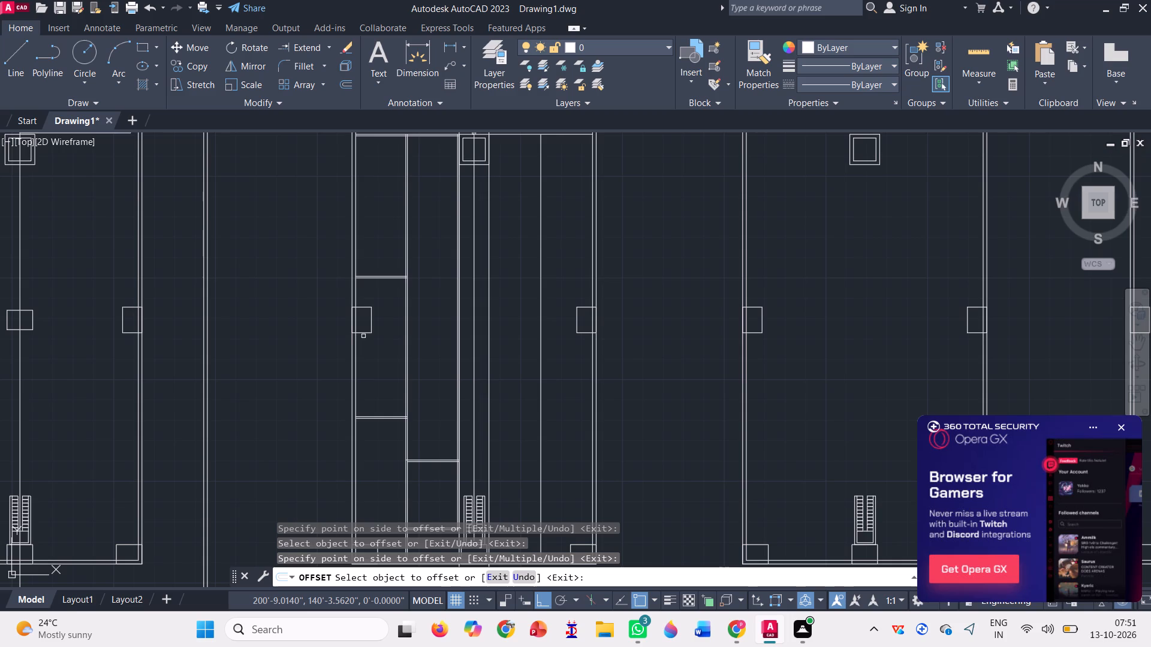
scroll(364, 281, "down", 1)
key("Escape")
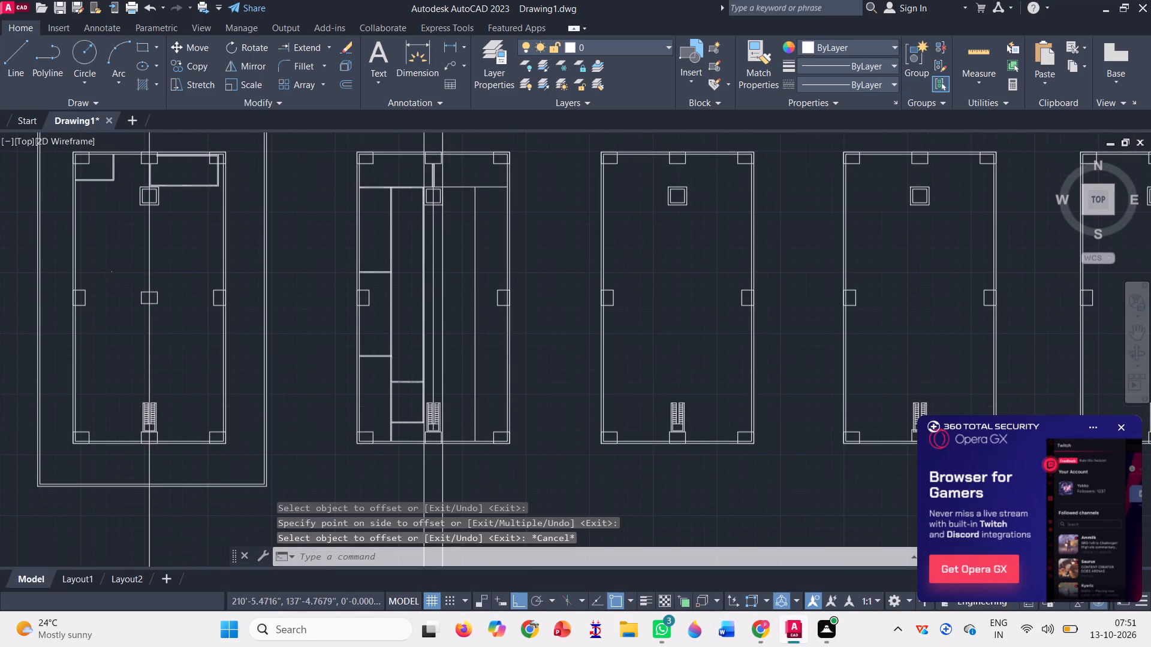
Draw horizontal lines from the upper and lower inner corners of the left wall's middle column across to the left strip's partition.
scroll(376, 287, "up", 1)
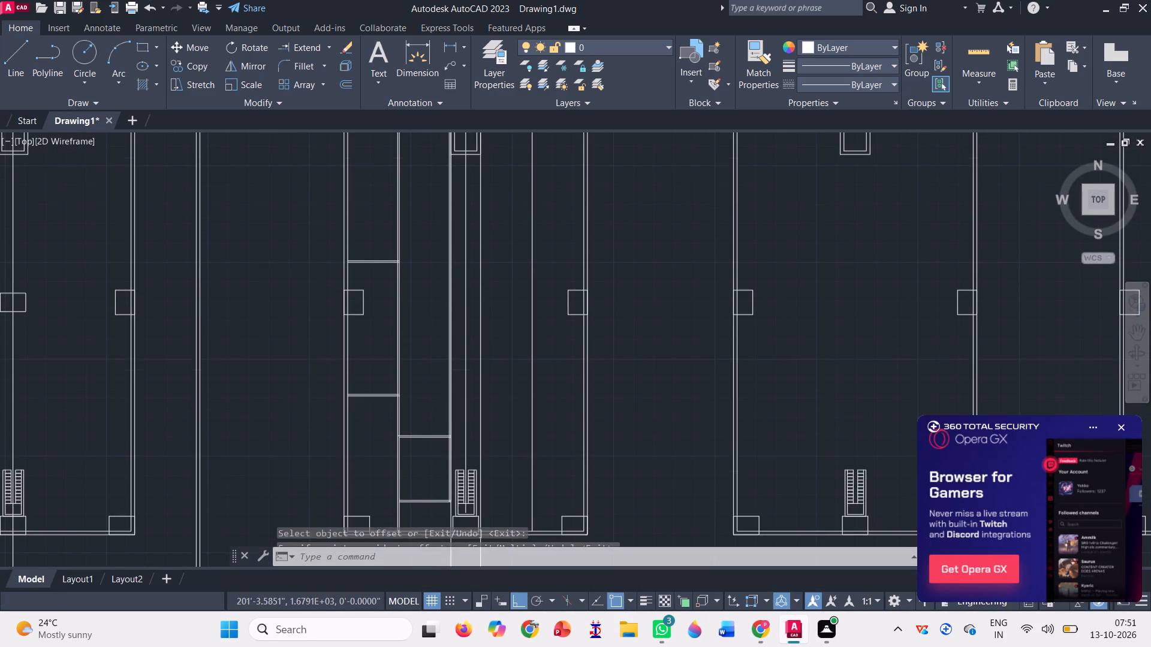
scroll(364, 298, "down", 1)
scroll(364, 298, "up", 1)
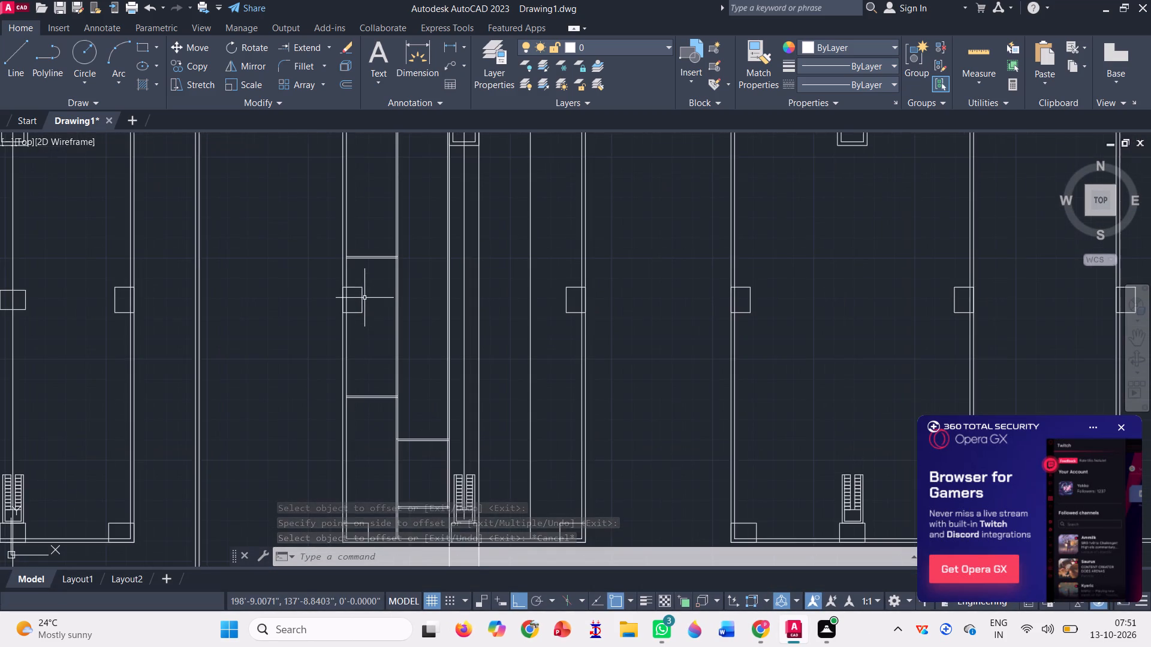
scroll(364, 297, "up", 1)
scroll(364, 297, "down", 1)
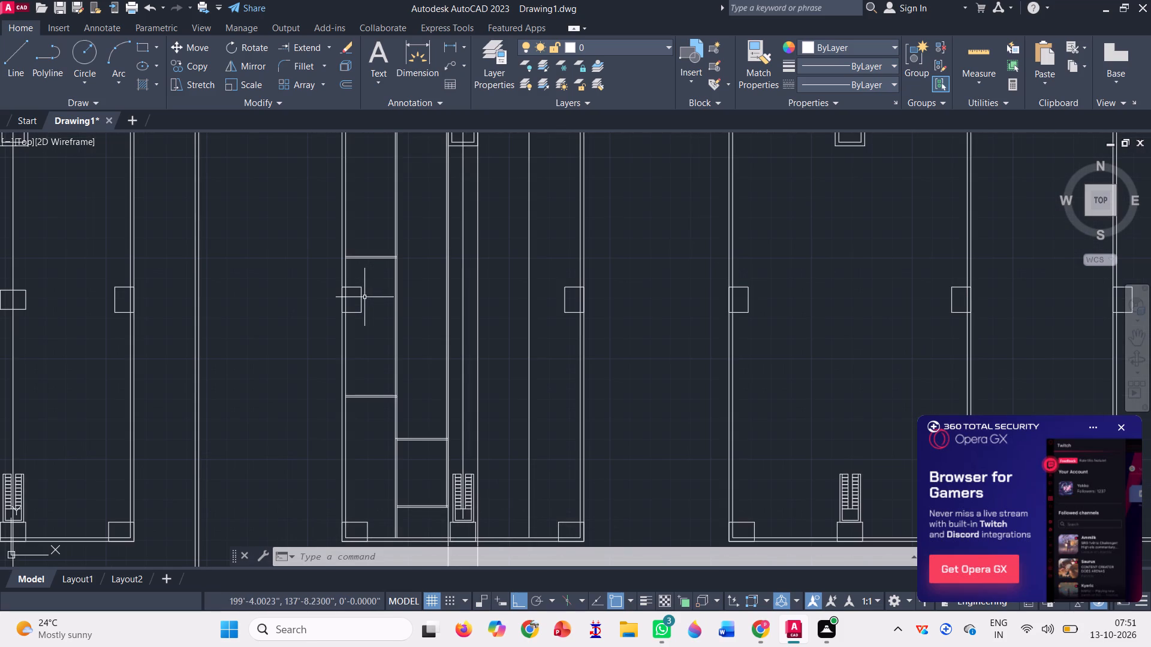
scroll(361, 292, "down", 1)
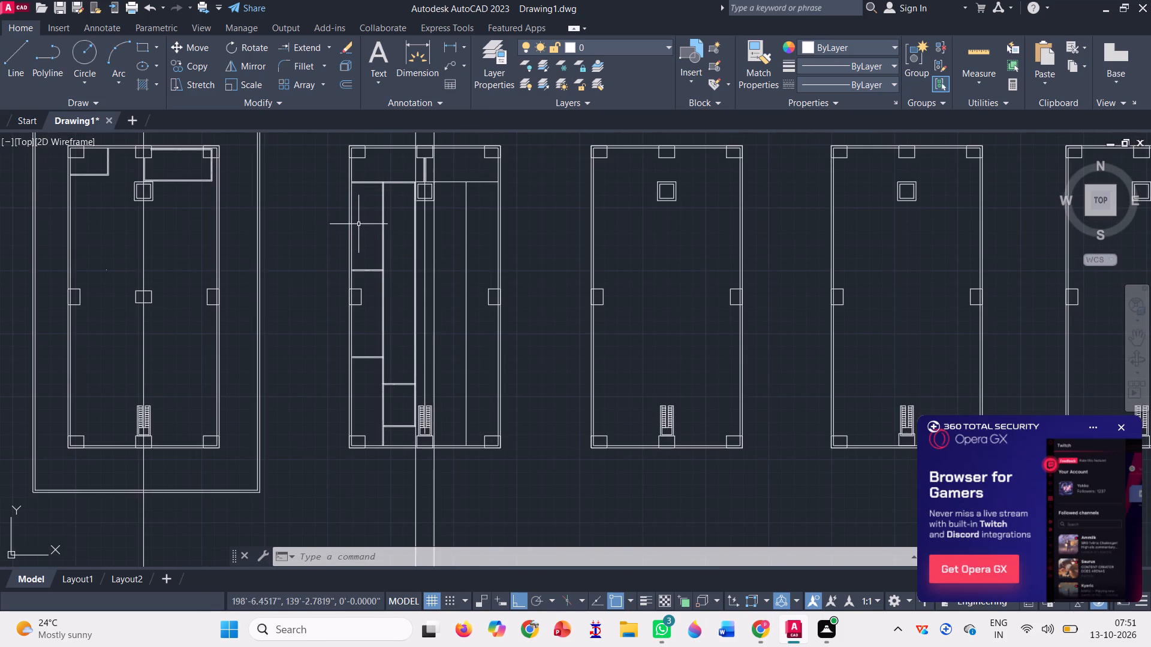
scroll(360, 295, "up", 2)
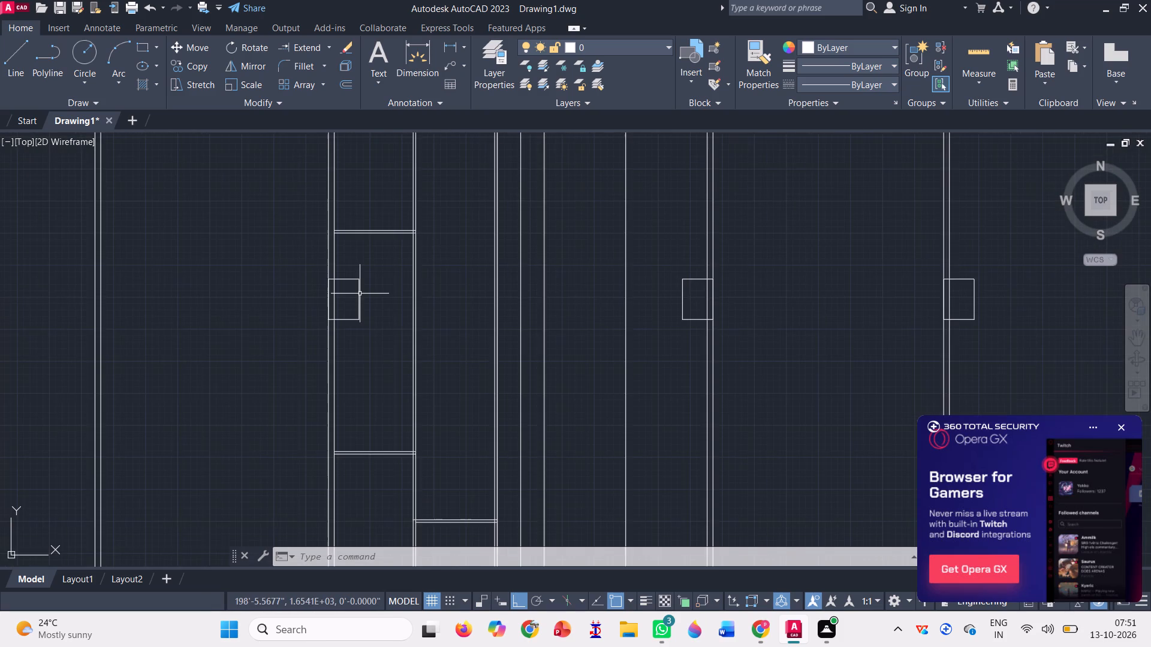
scroll(360, 294, "up", 3)
scroll(360, 294, "down", 2)
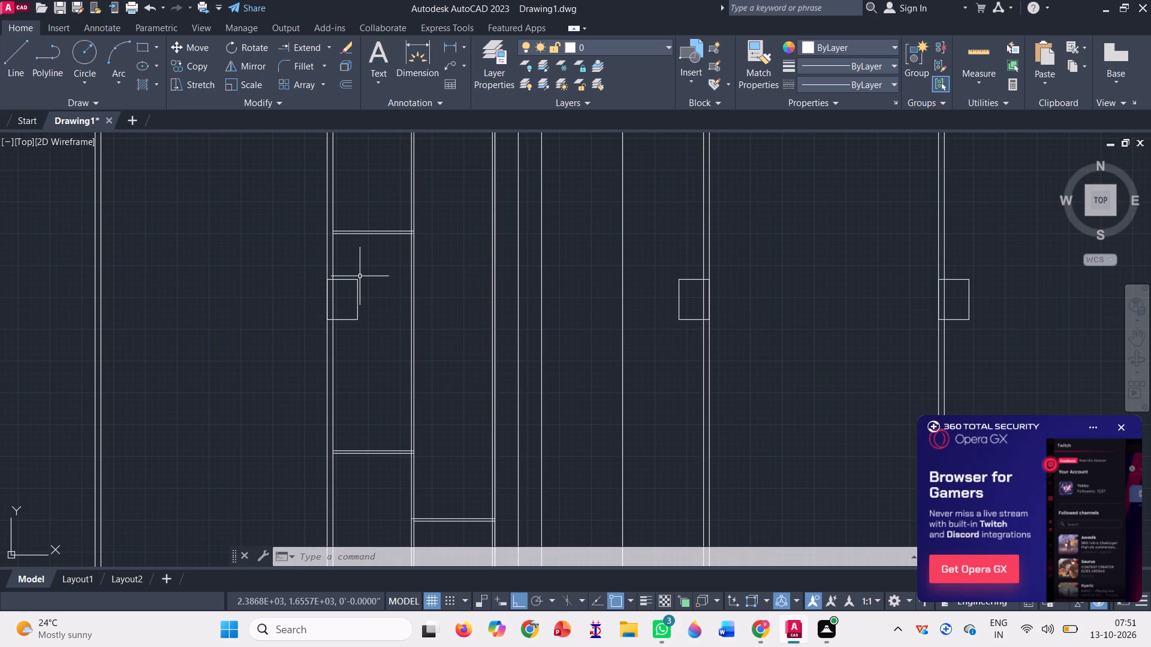
left_click(19, 48)
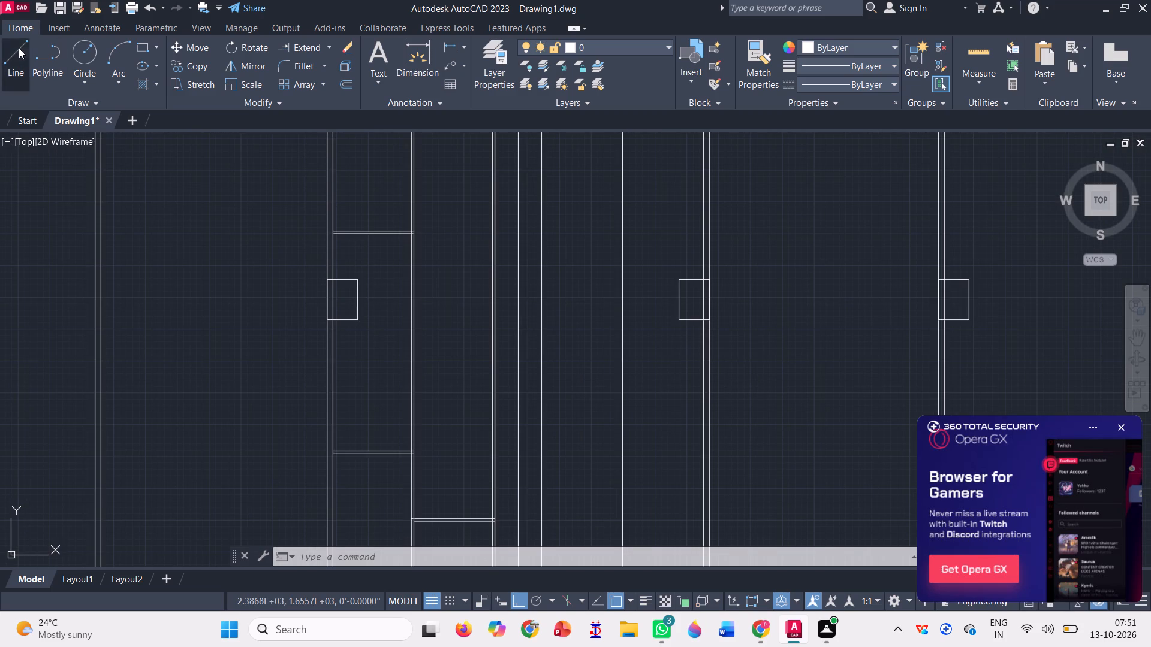
scroll(366, 277, "up", 3)
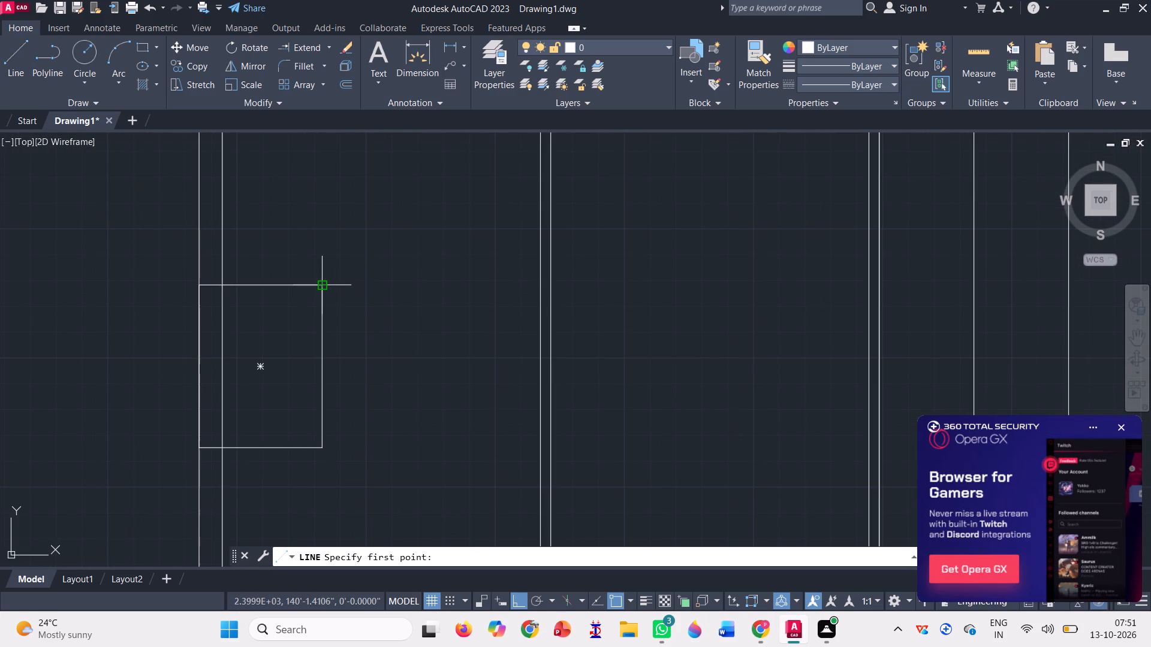
left_click(323, 283)
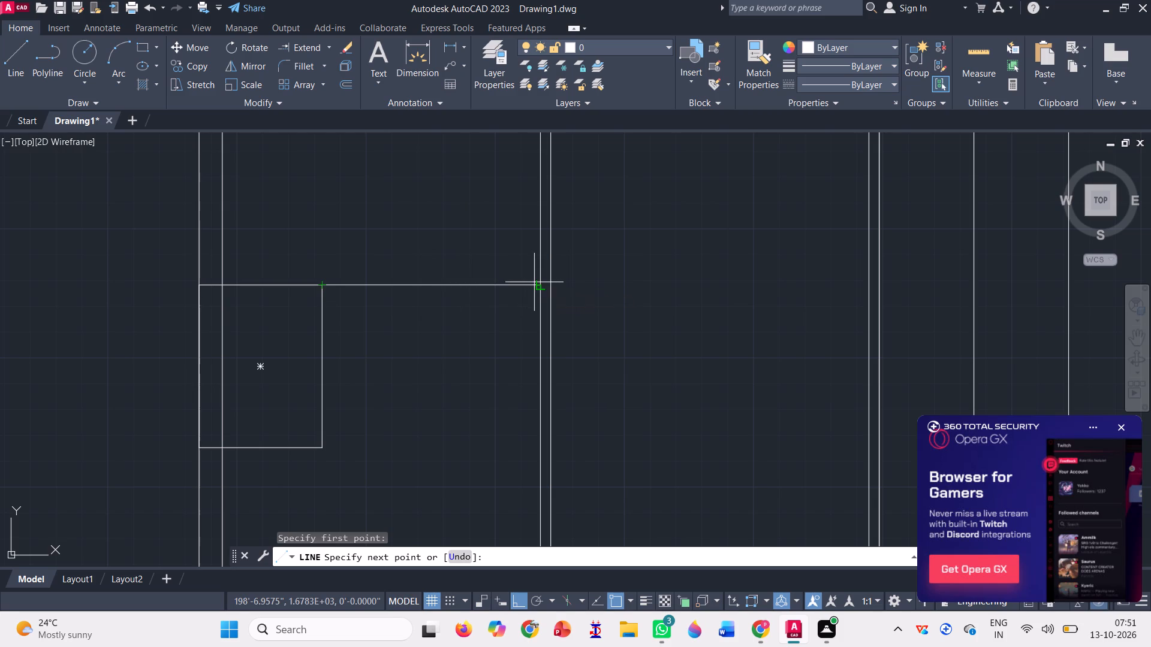
left_click(537, 286)
scroll(462, 258, "down", 3)
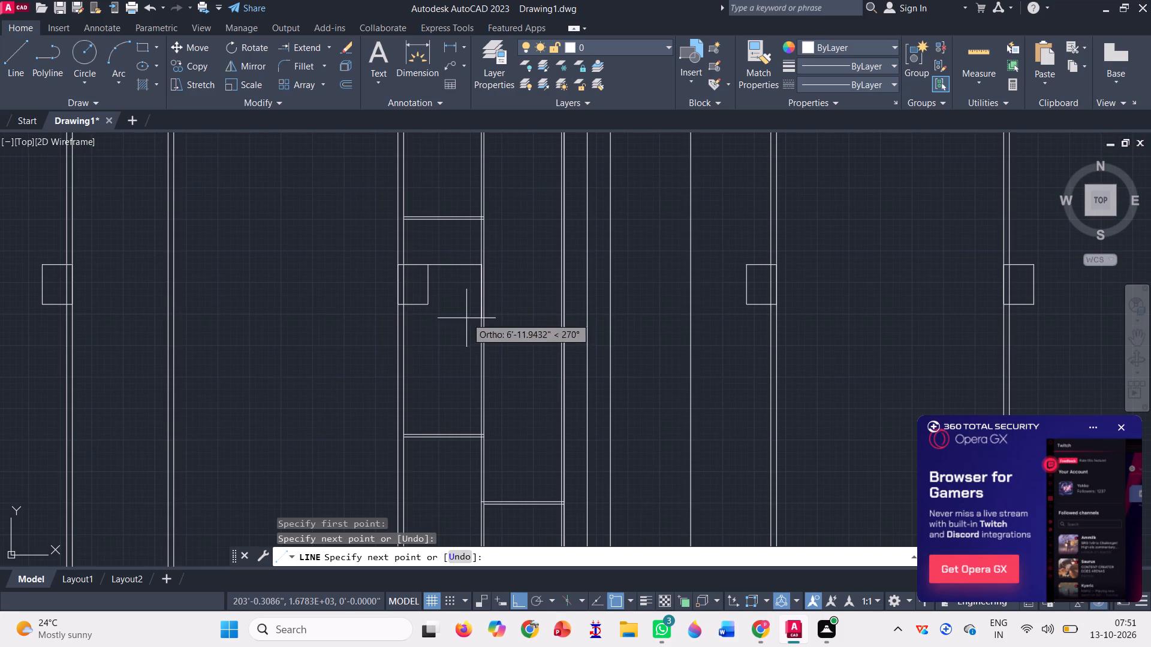
scroll(475, 313, "up", 2)
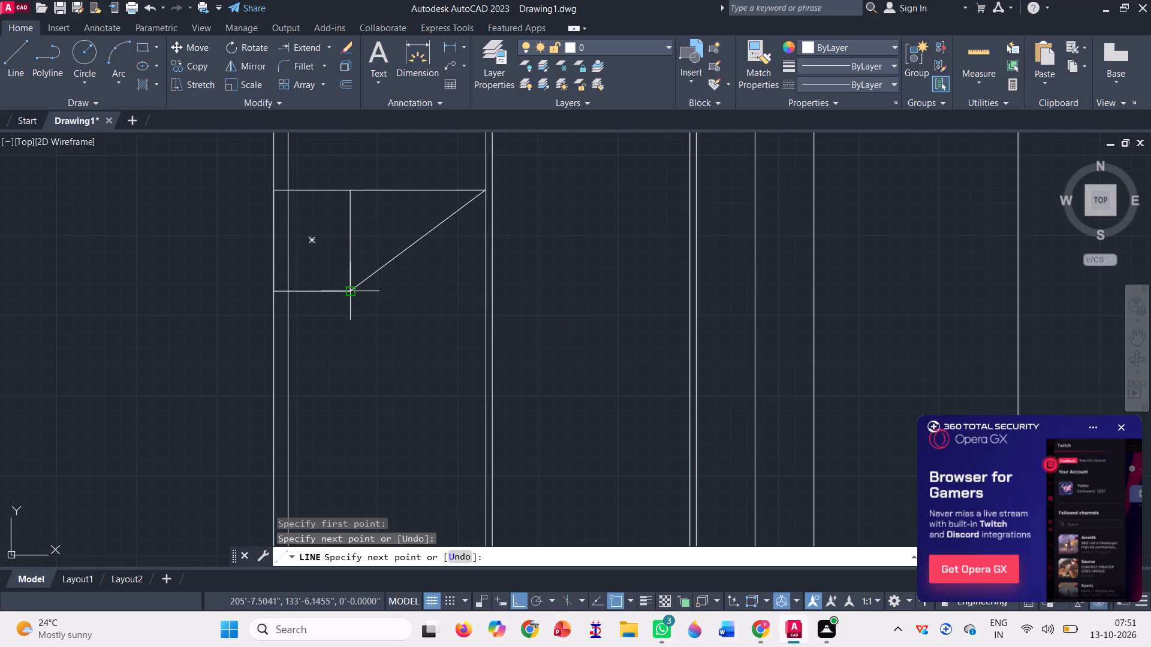
left_click(351, 290)
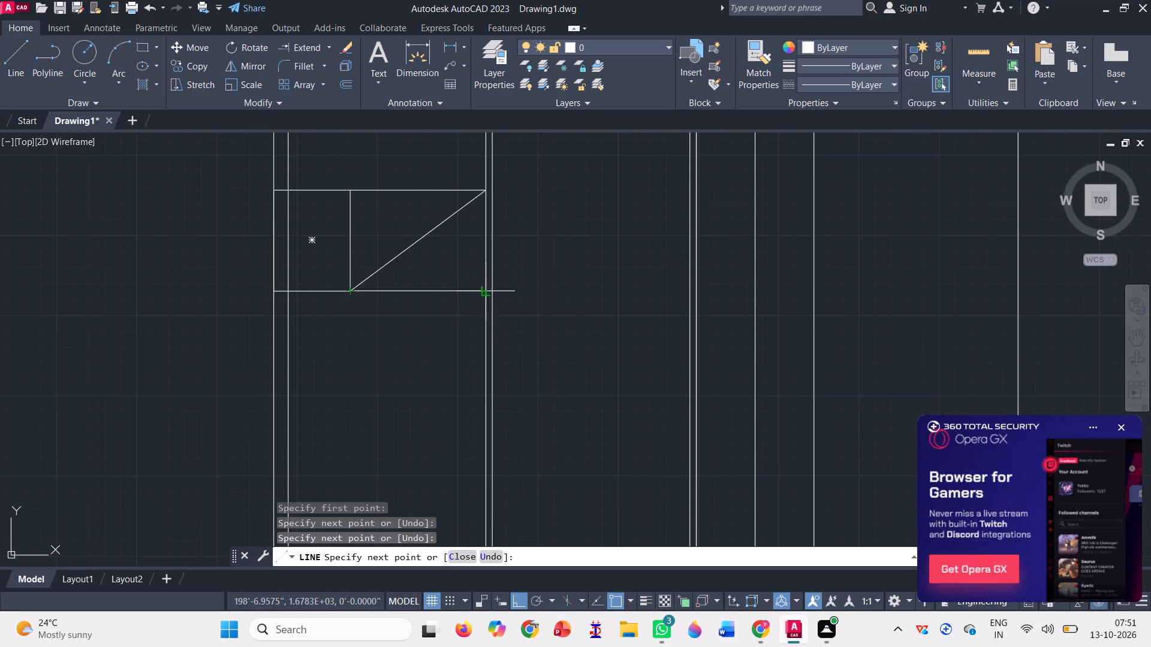
left_click(486, 292)
key("space")
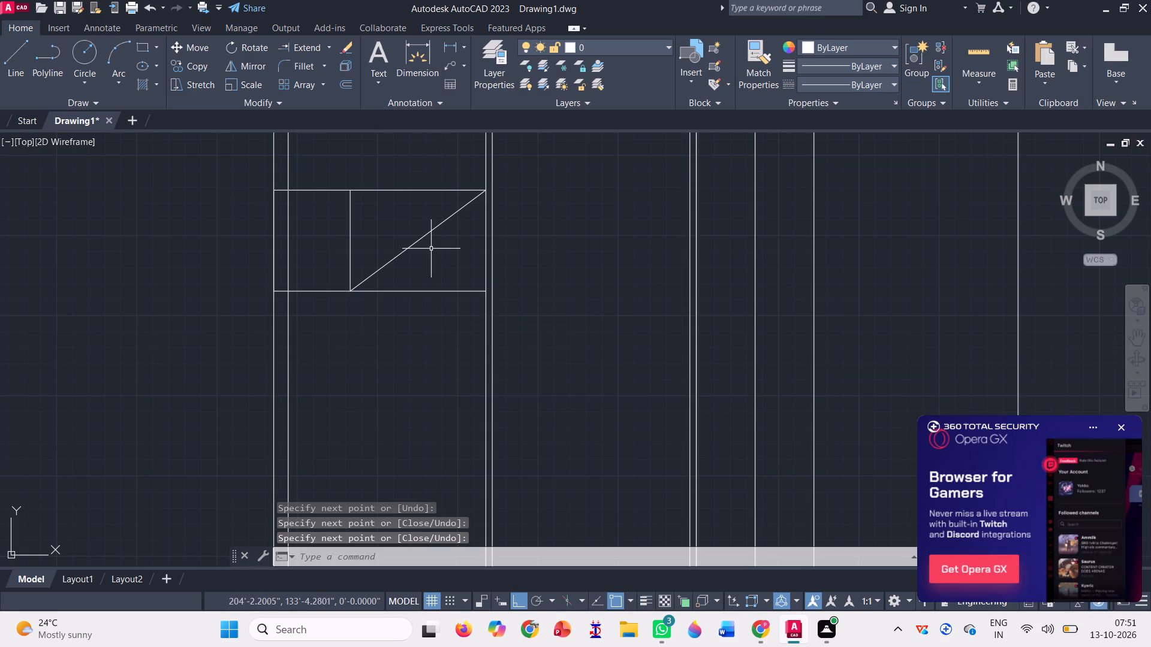
Erase the diagonal line connecting the two horizontal lines beside the left wall's middle column.
left_click(423, 243)
left_click(416, 237)
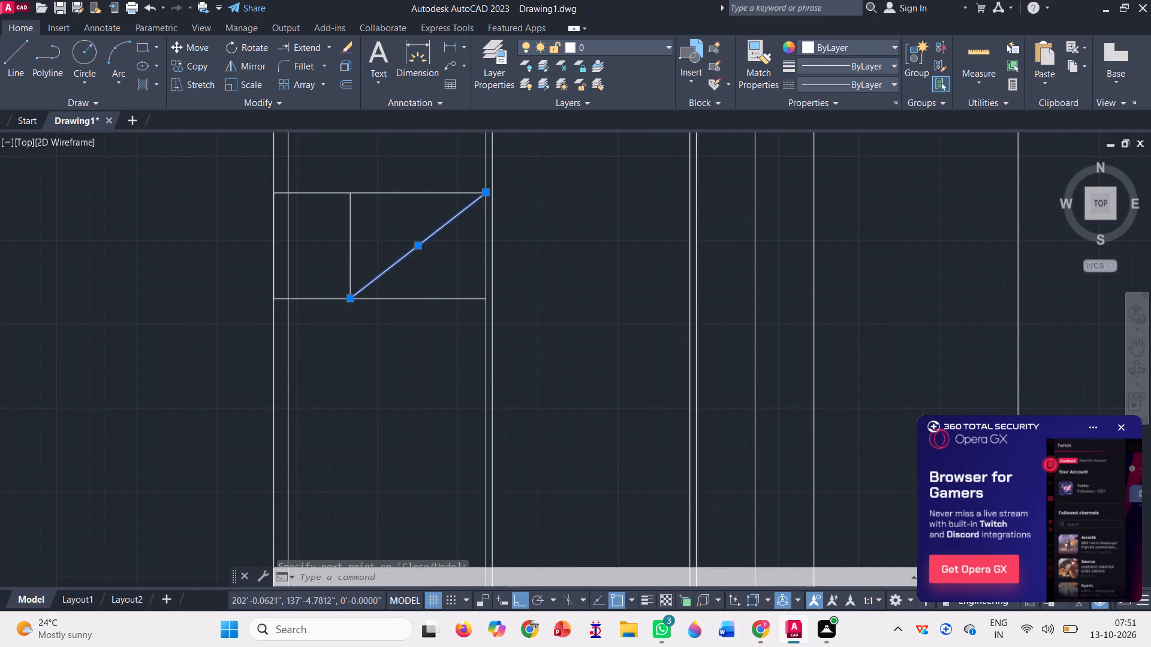
key("Delete")
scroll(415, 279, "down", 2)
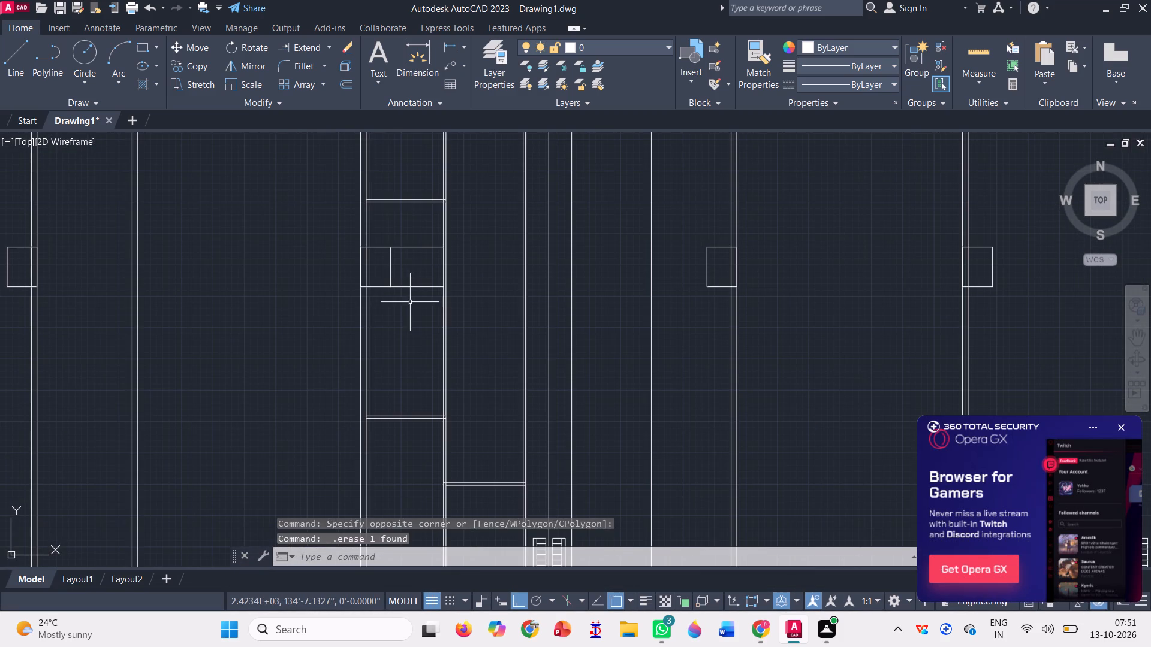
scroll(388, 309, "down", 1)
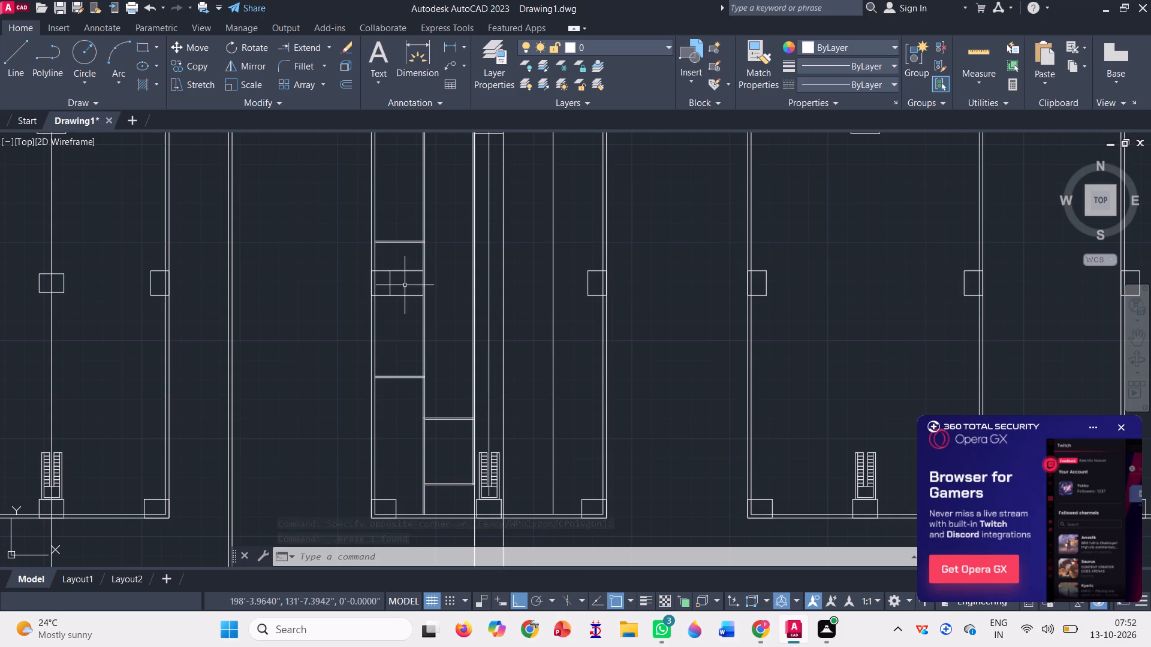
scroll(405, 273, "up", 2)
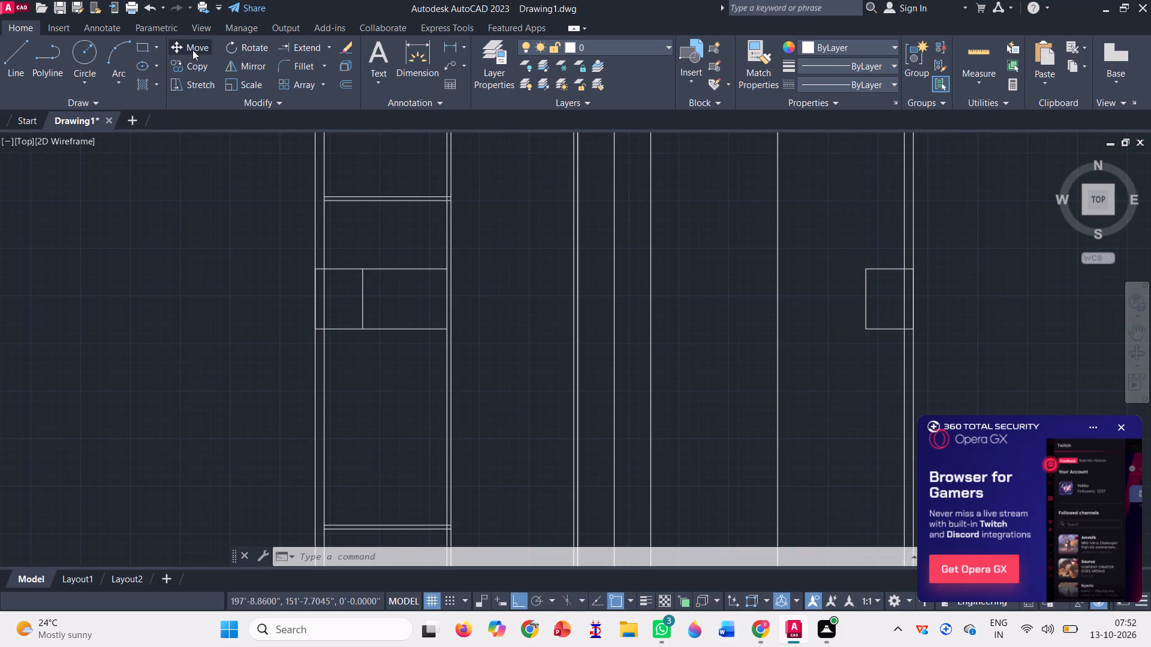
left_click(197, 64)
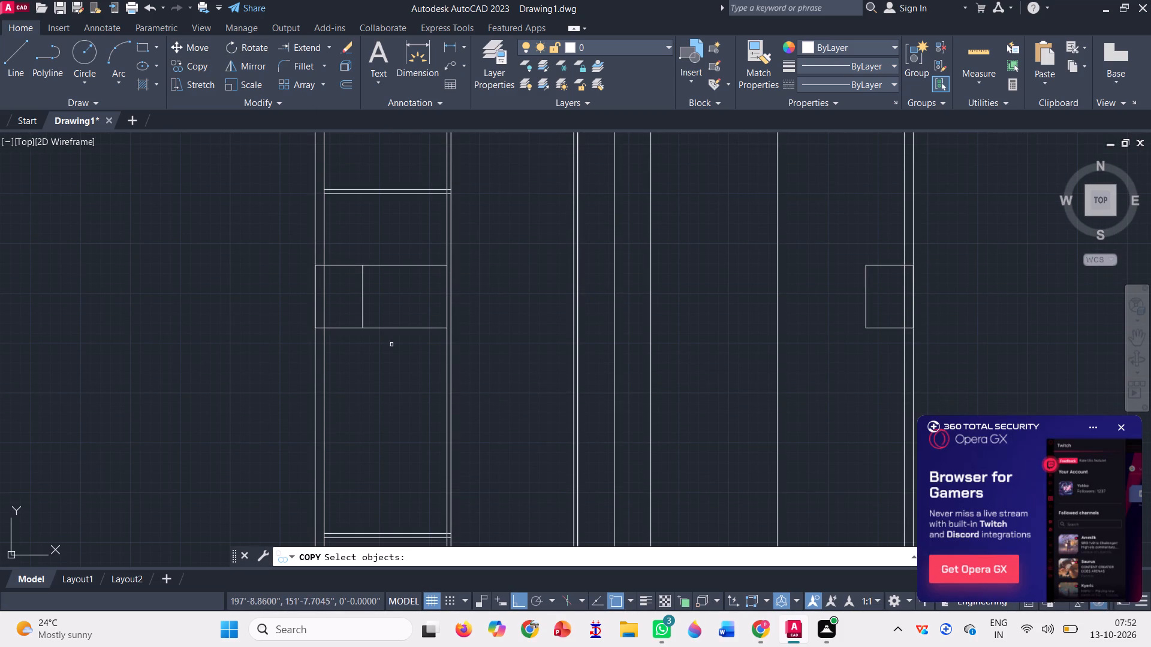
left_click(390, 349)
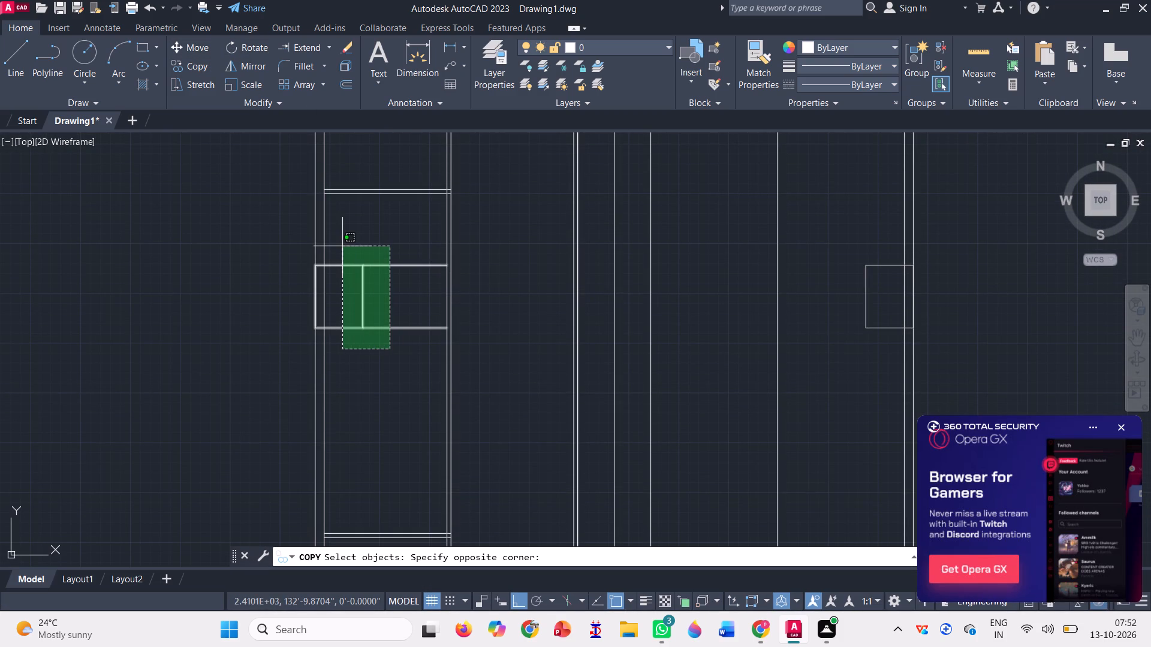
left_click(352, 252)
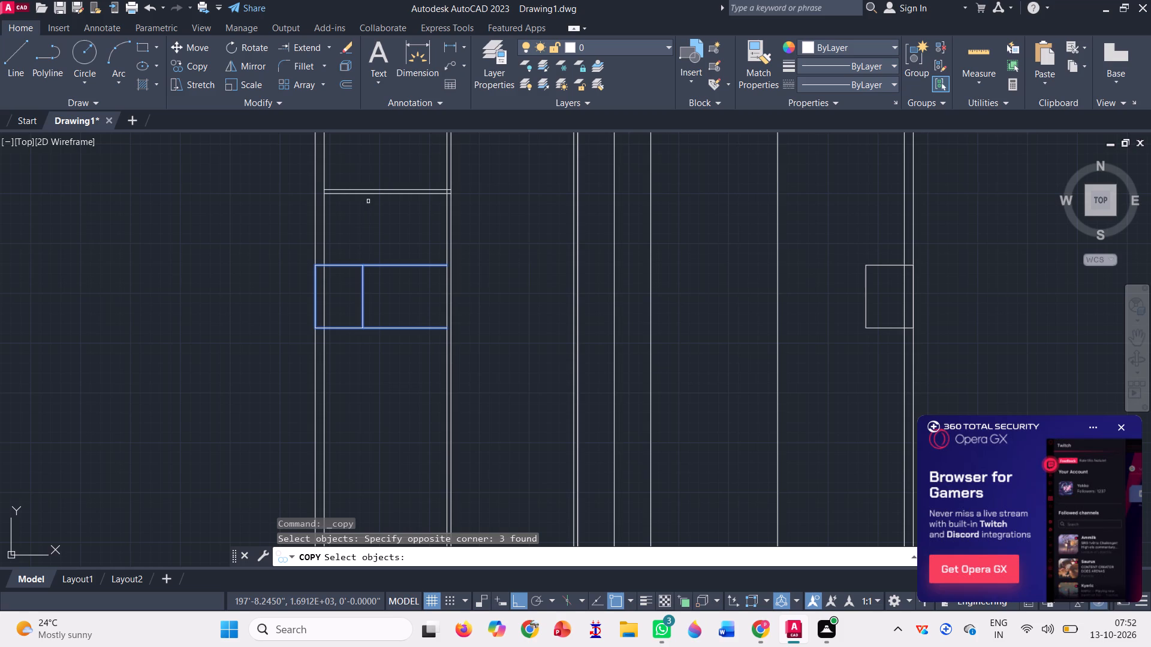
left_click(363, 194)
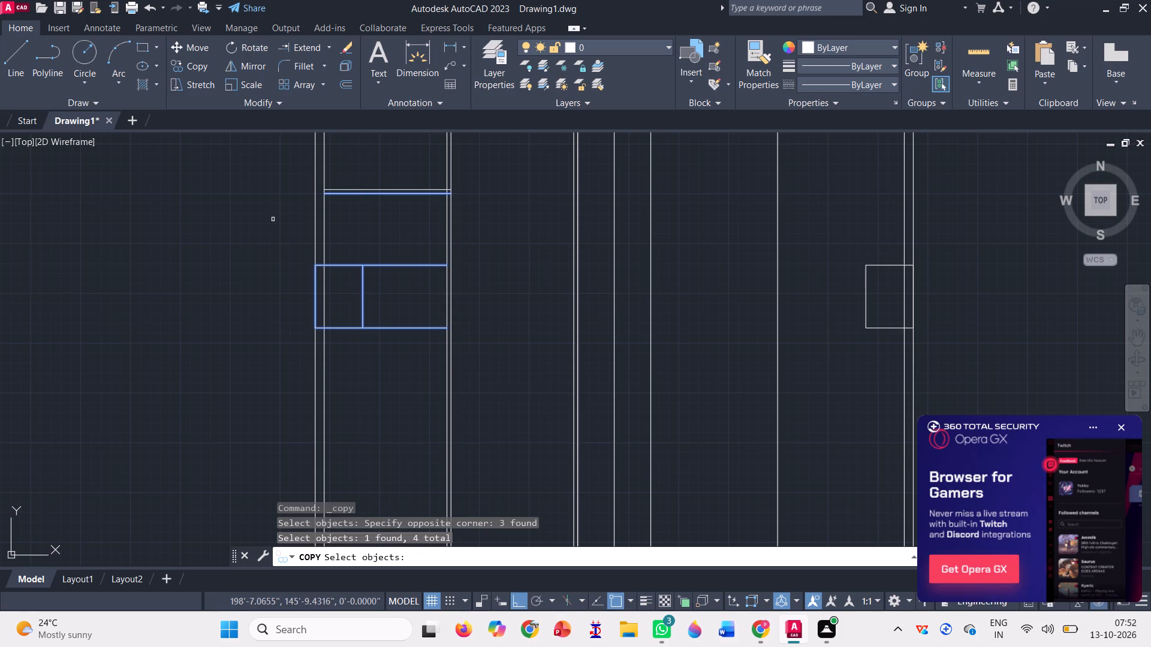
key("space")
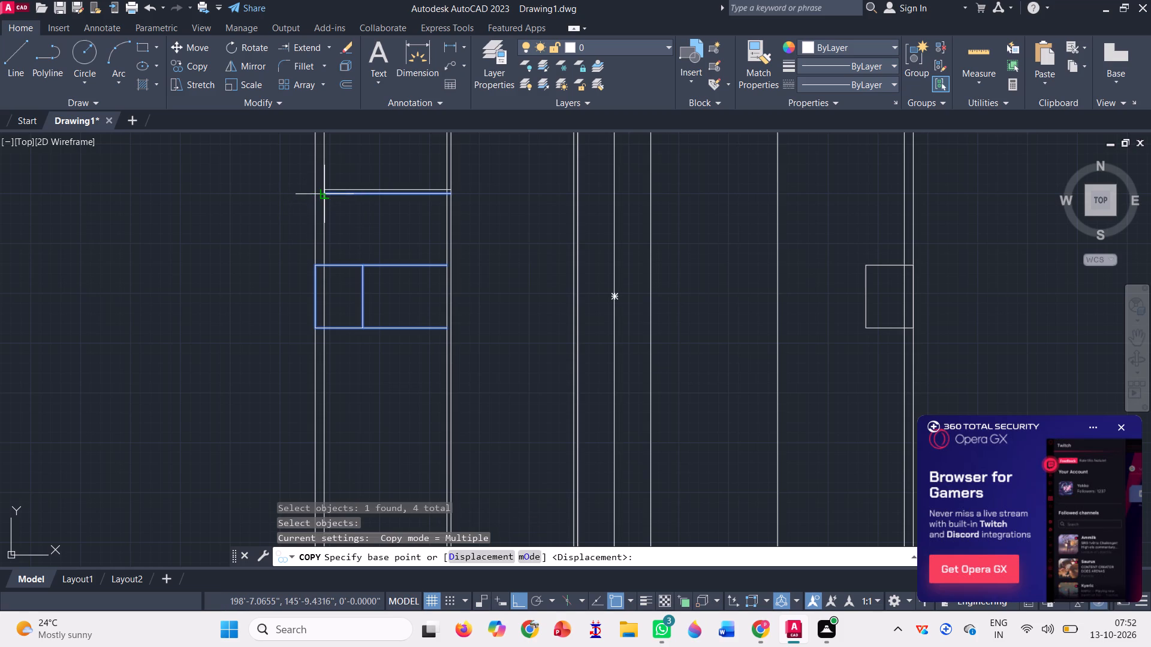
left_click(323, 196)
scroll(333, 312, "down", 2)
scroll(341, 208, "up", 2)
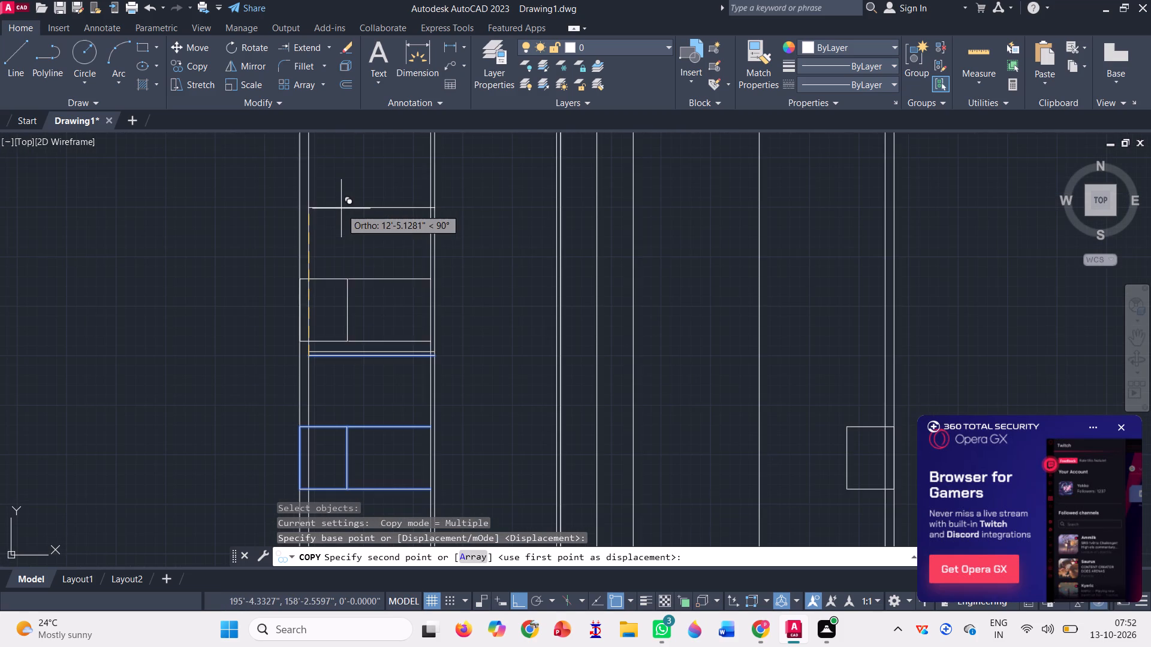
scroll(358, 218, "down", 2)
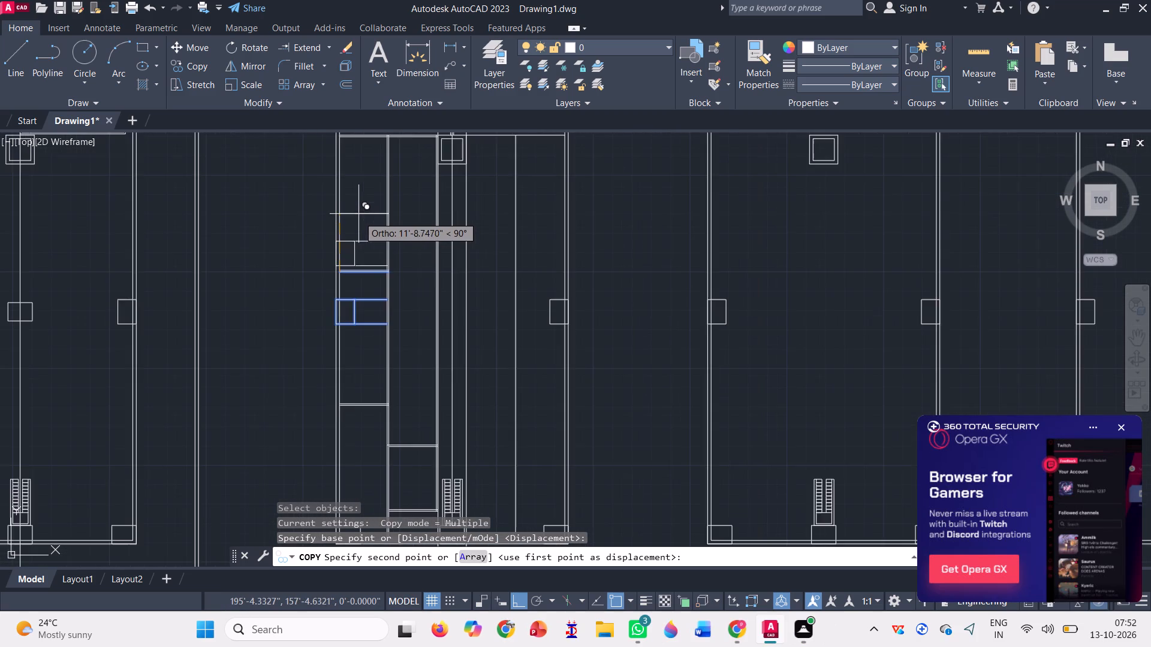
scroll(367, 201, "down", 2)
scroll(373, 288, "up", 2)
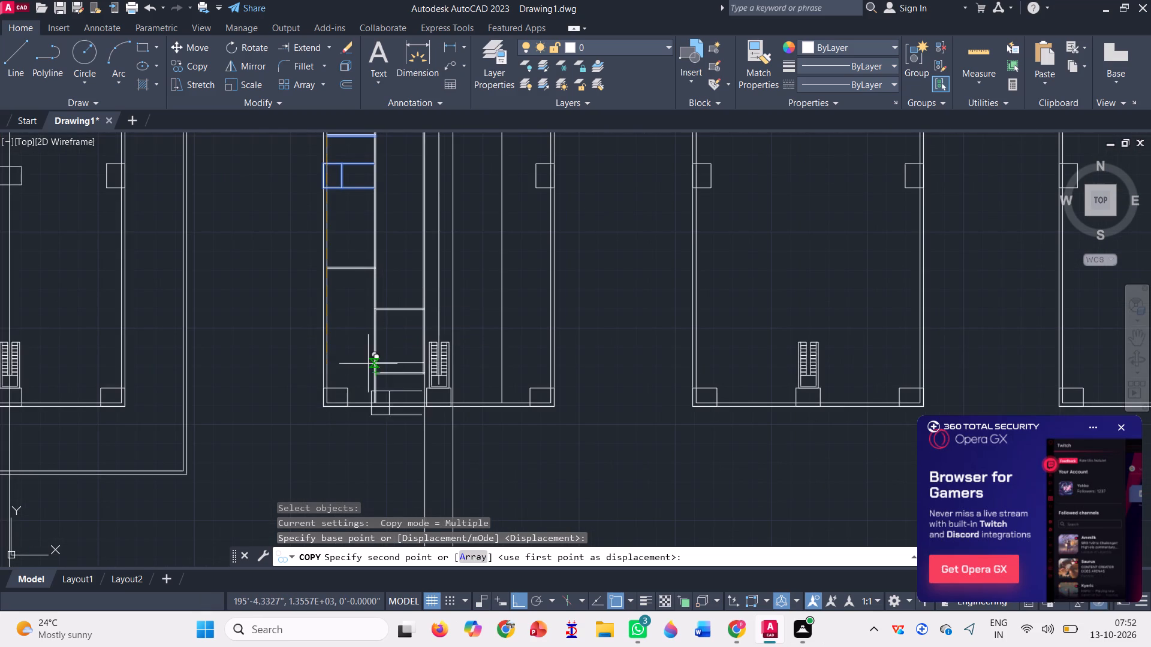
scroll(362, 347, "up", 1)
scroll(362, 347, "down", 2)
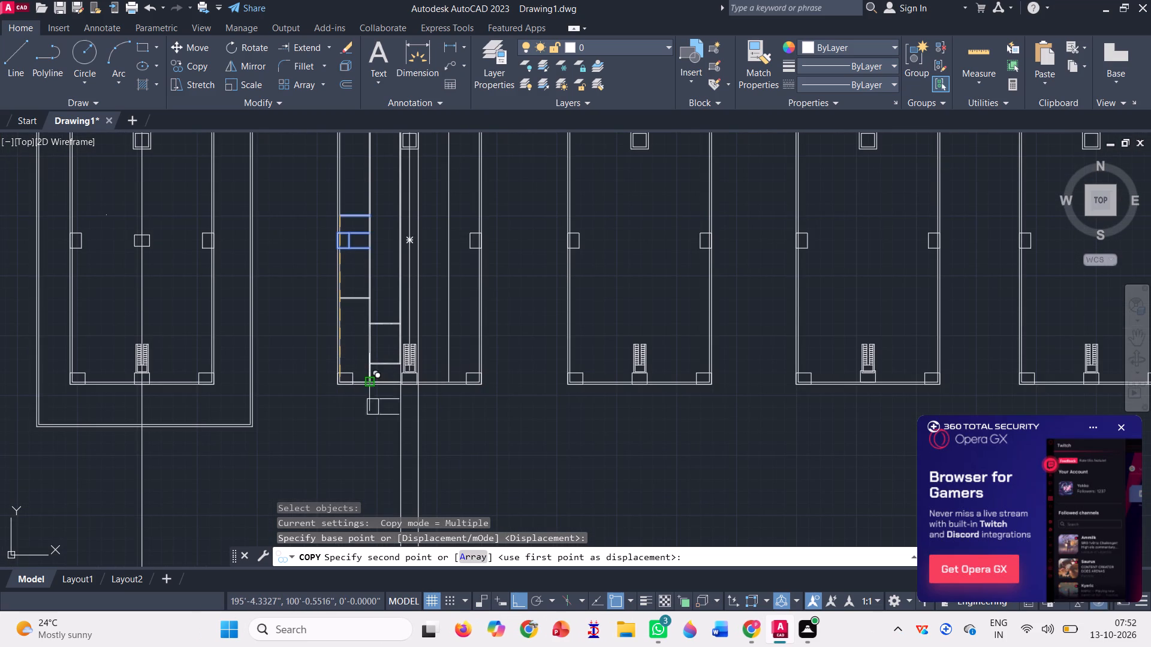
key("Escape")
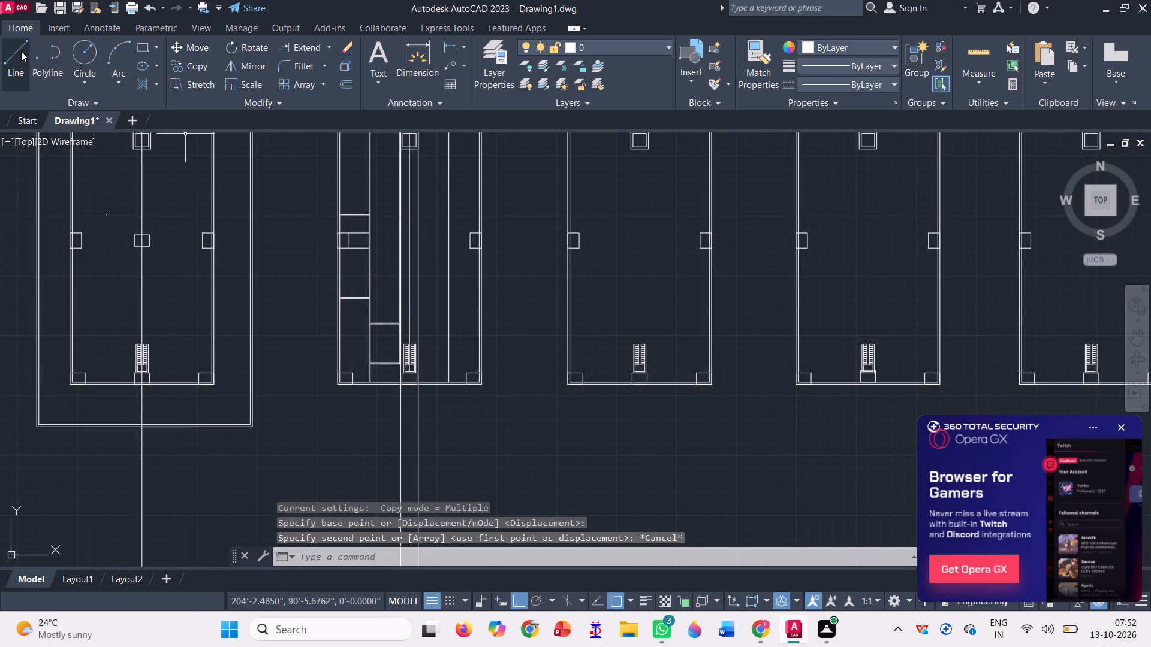
In the left strip's lowest room, draw a line up from the corner column's inner upper corner, continuing horizontally to the partition.
left_click(21, 51)
scroll(366, 385, "up", 2)
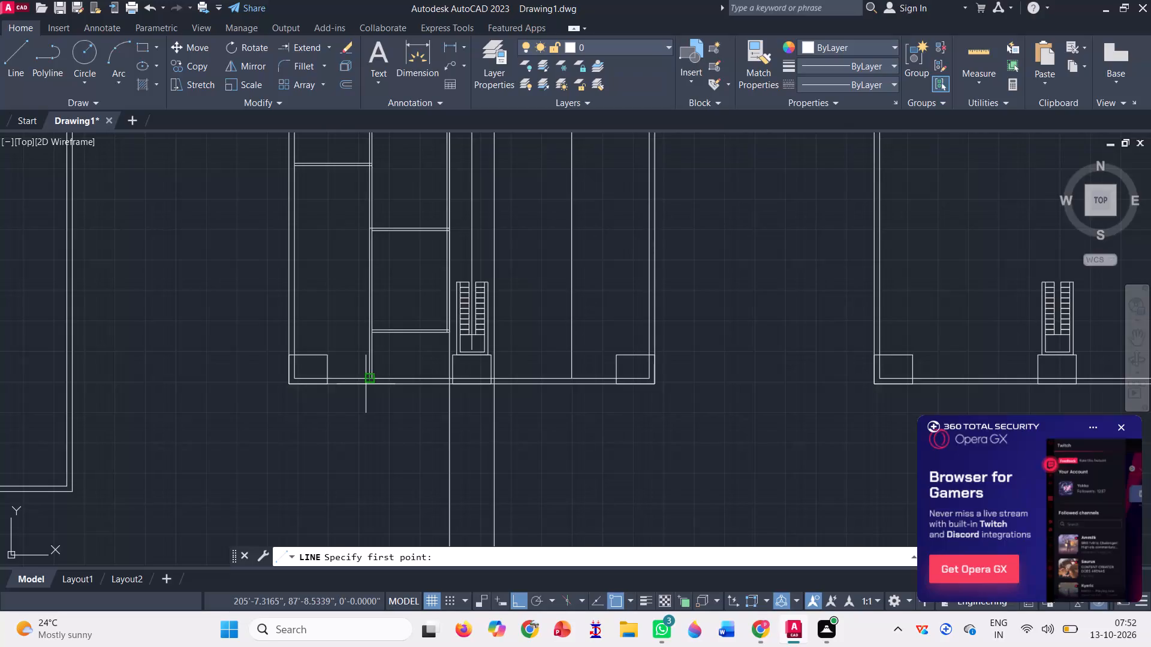
scroll(351, 356, "up", 2)
left_click(286, 359)
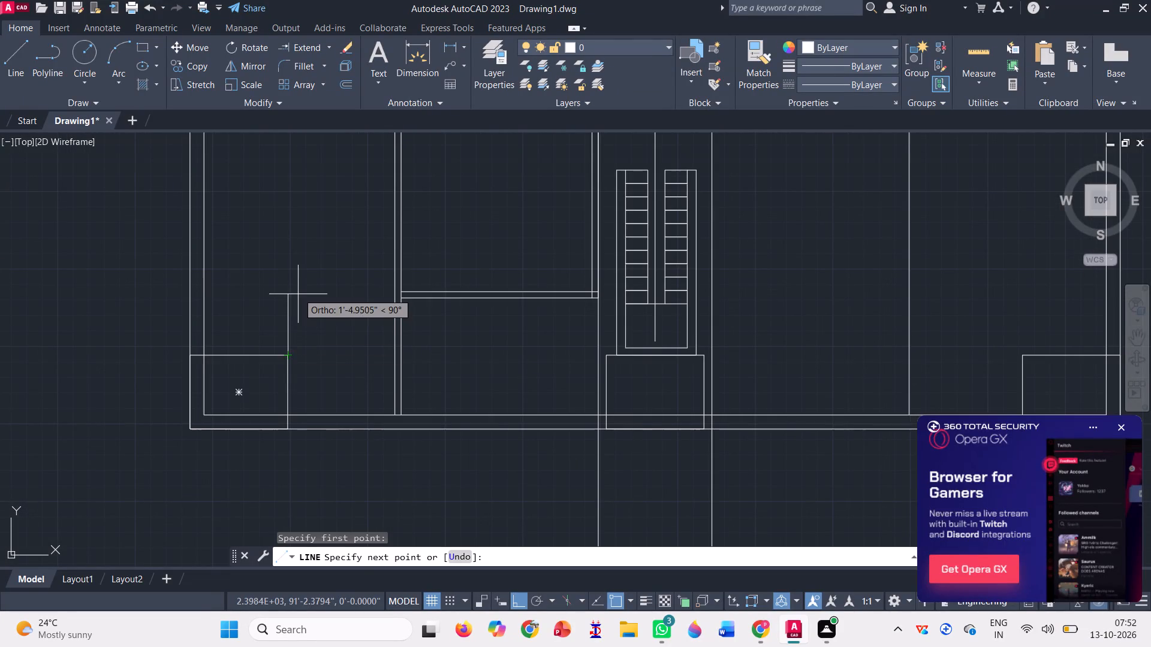
left_click(286, 262)
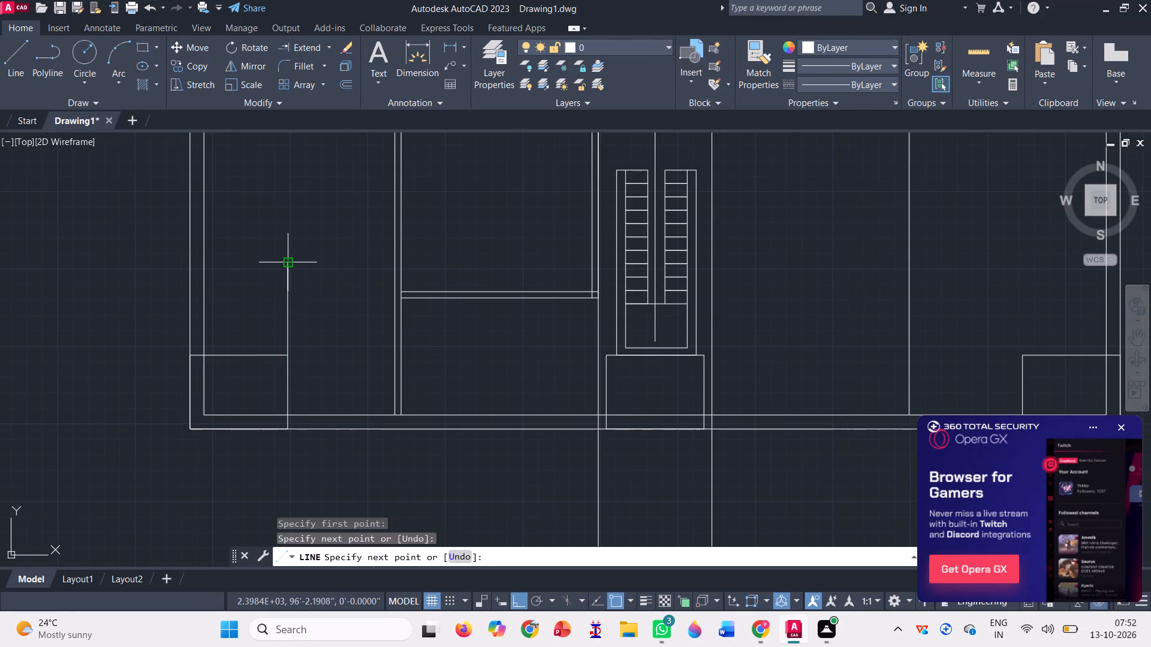
left_click(391, 264)
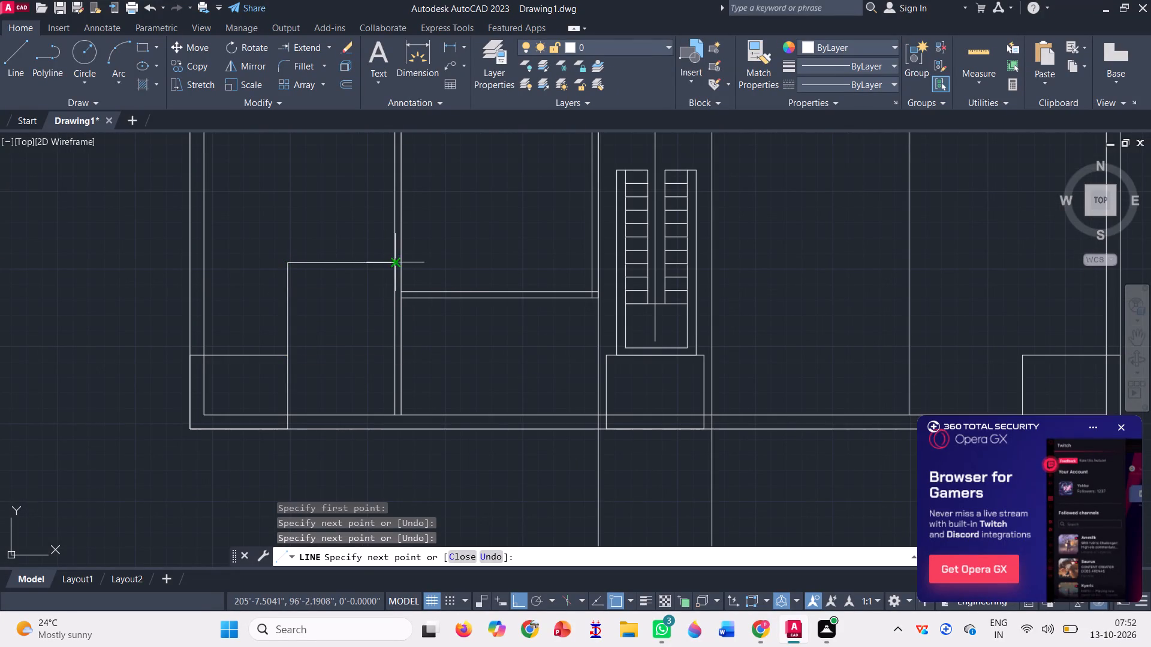
key("space")
In the left strip's top room, draw a line up the left wall's inner face from the upper dividing wall, continuing horizontally to the partition.
scroll(342, 404, "down", 2)
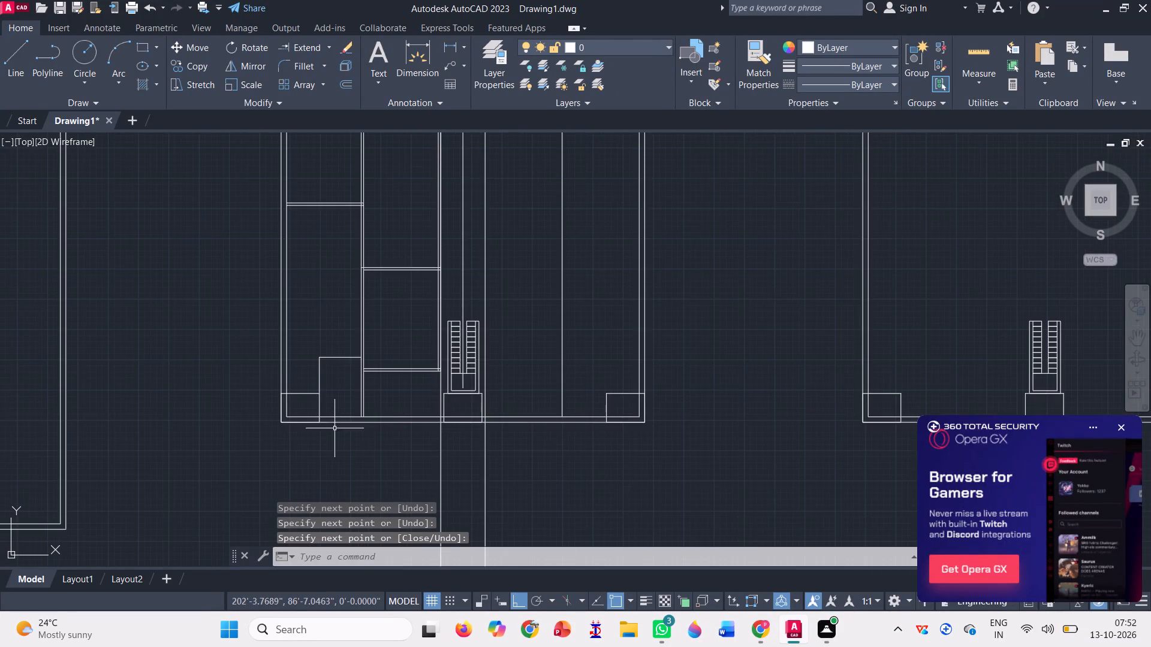
scroll(334, 430, "down", 2)
scroll(342, 194, "up", 2)
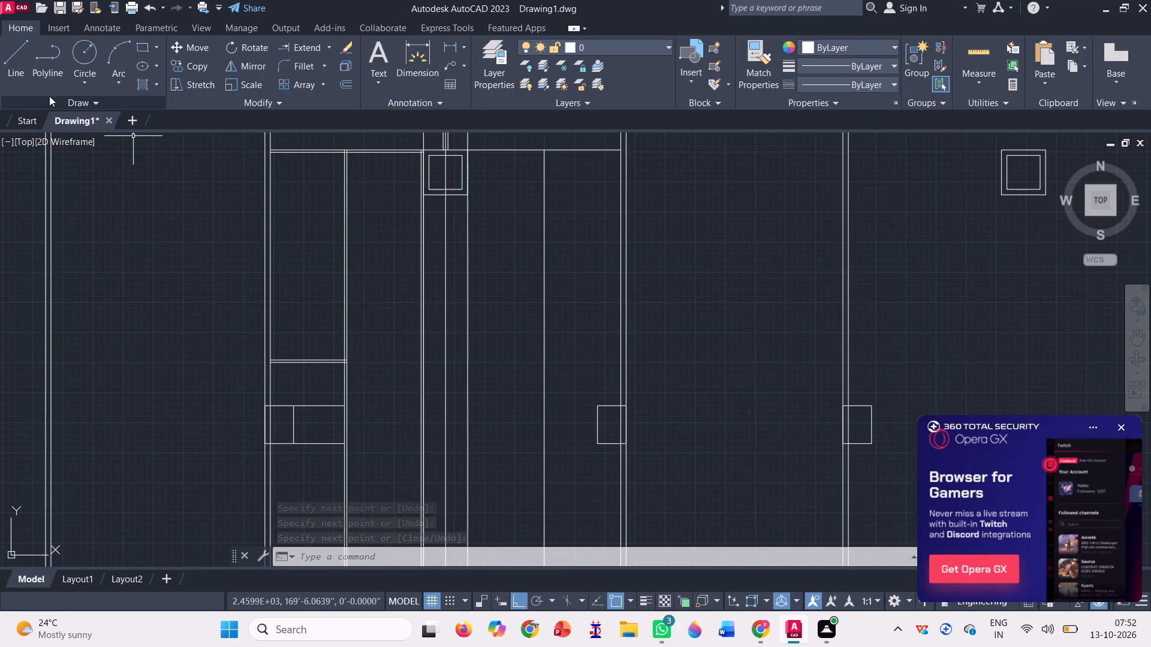
left_click(9, 58)
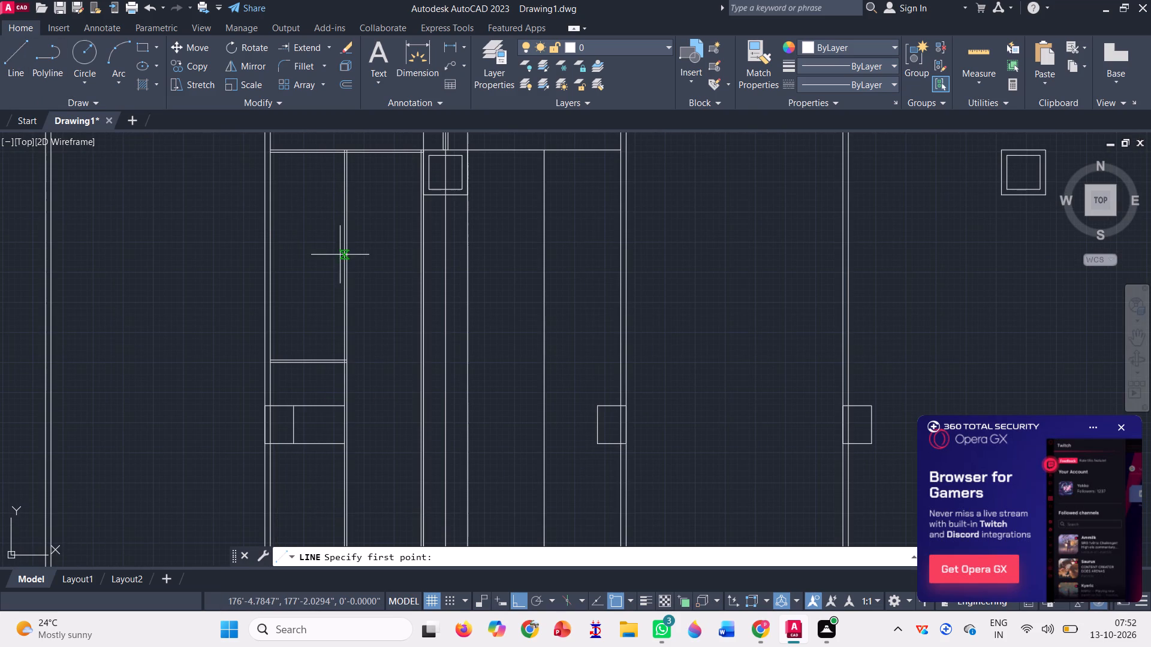
scroll(293, 358, "down", 1)
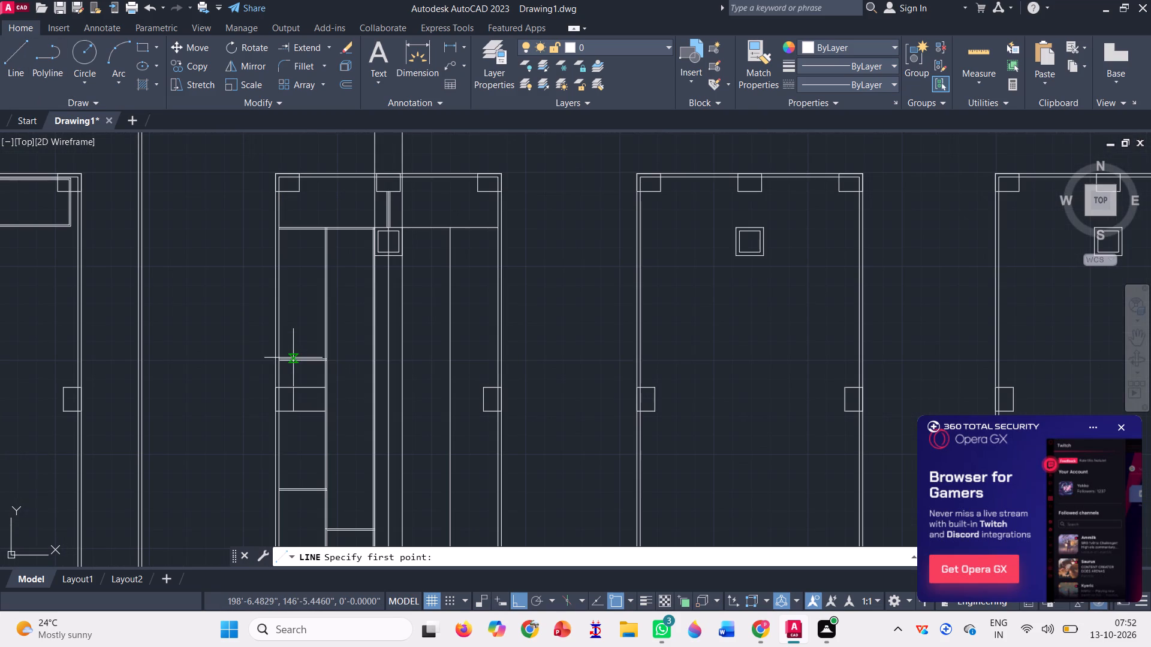
scroll(299, 353, "up", 2)
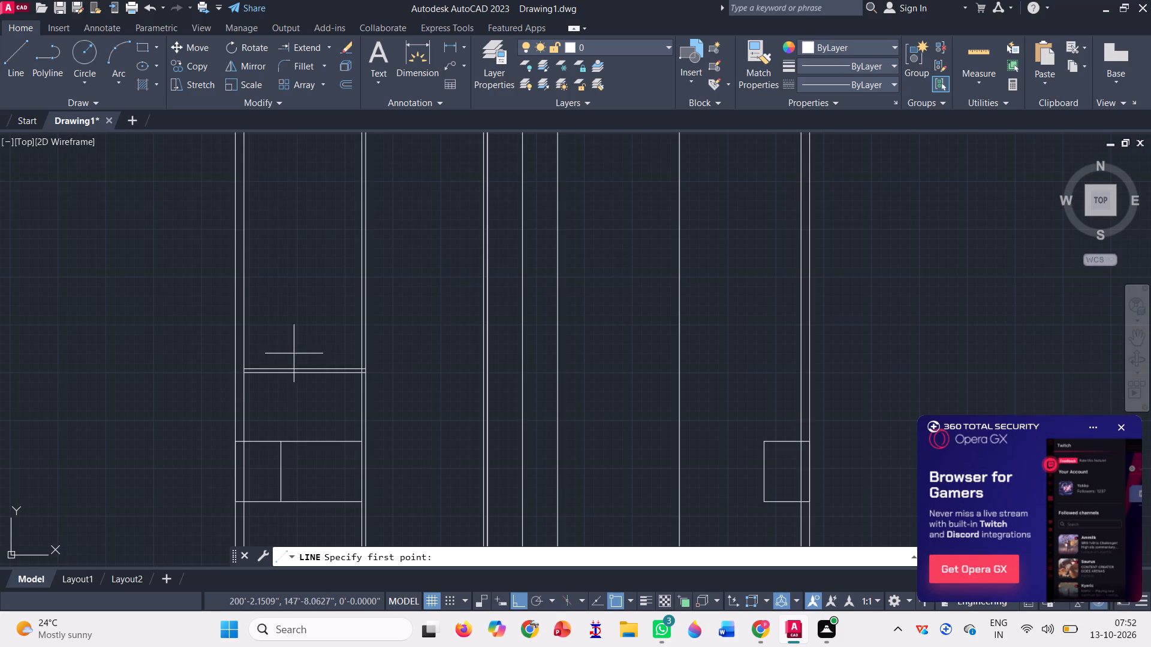
left_click(242, 366)
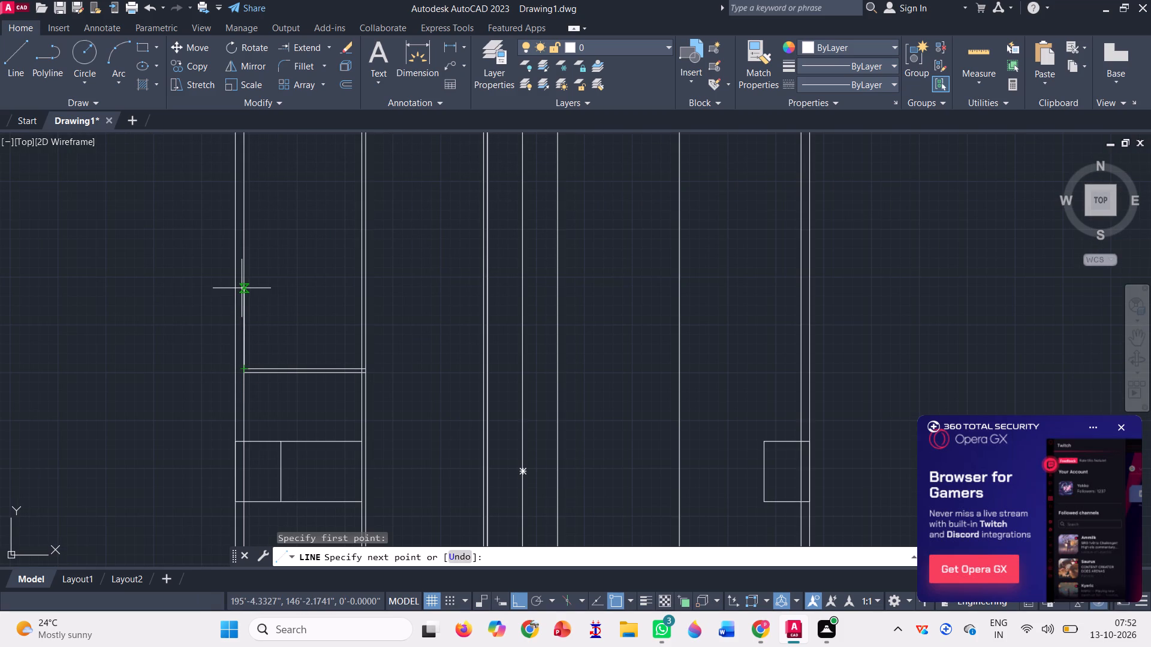
left_click(242, 288)
left_click(359, 292)
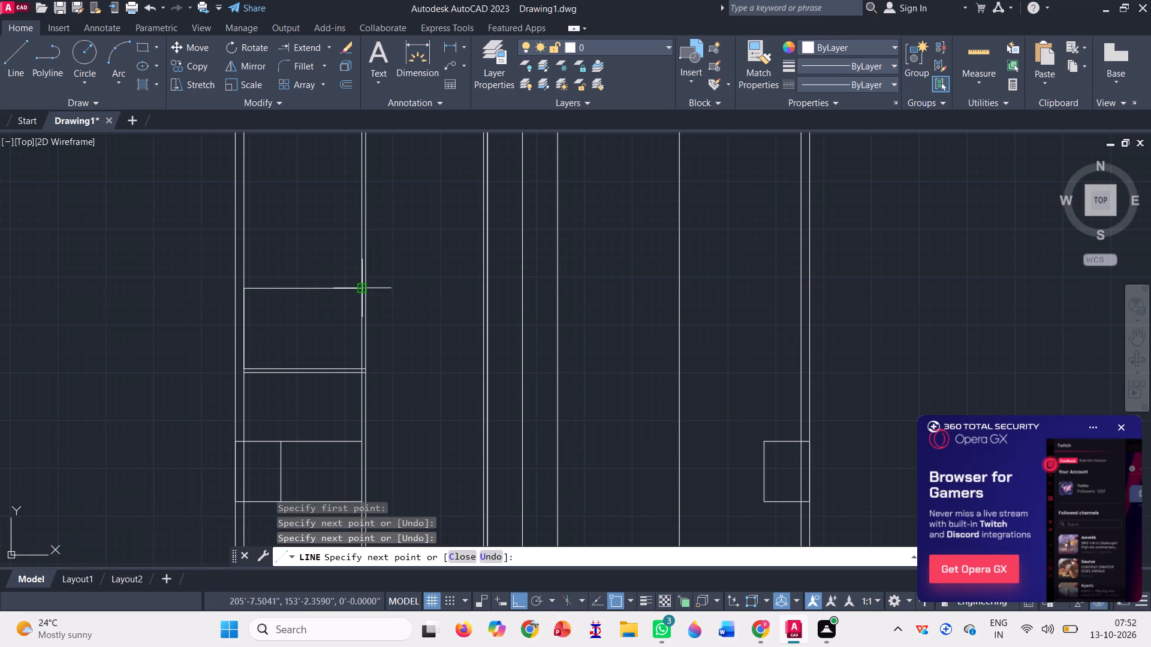
key("space")
Offset the new horizontal line in the left strip's top room 4" downward.
scroll(322, 276, "down", 3)
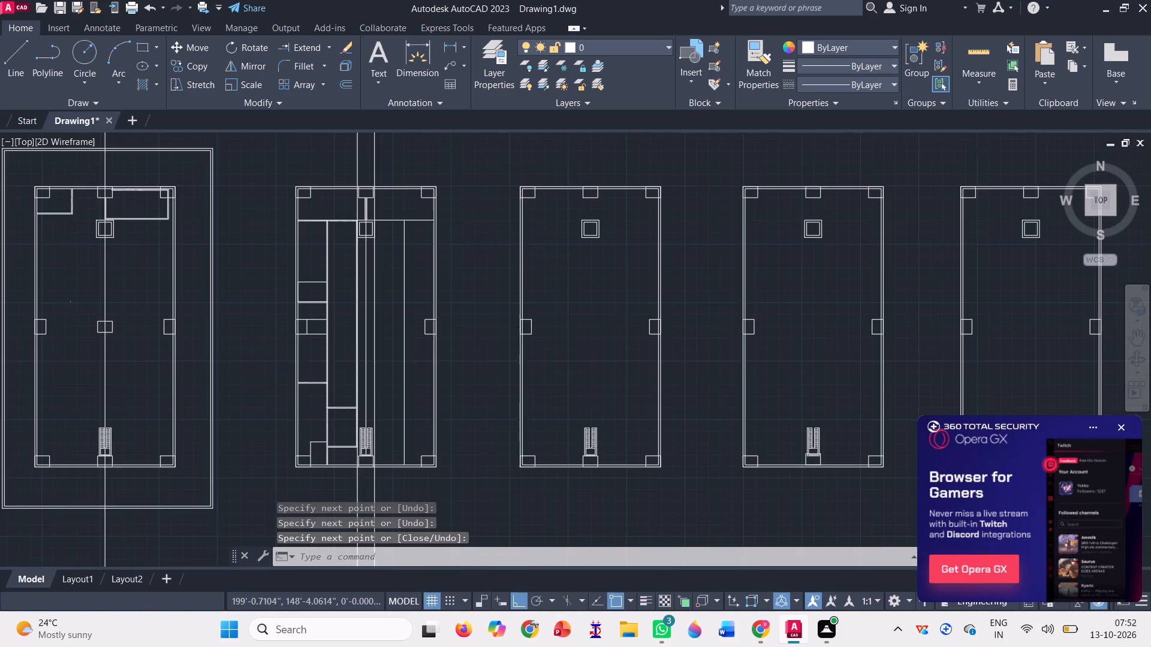
scroll(308, 370, "up", 1)
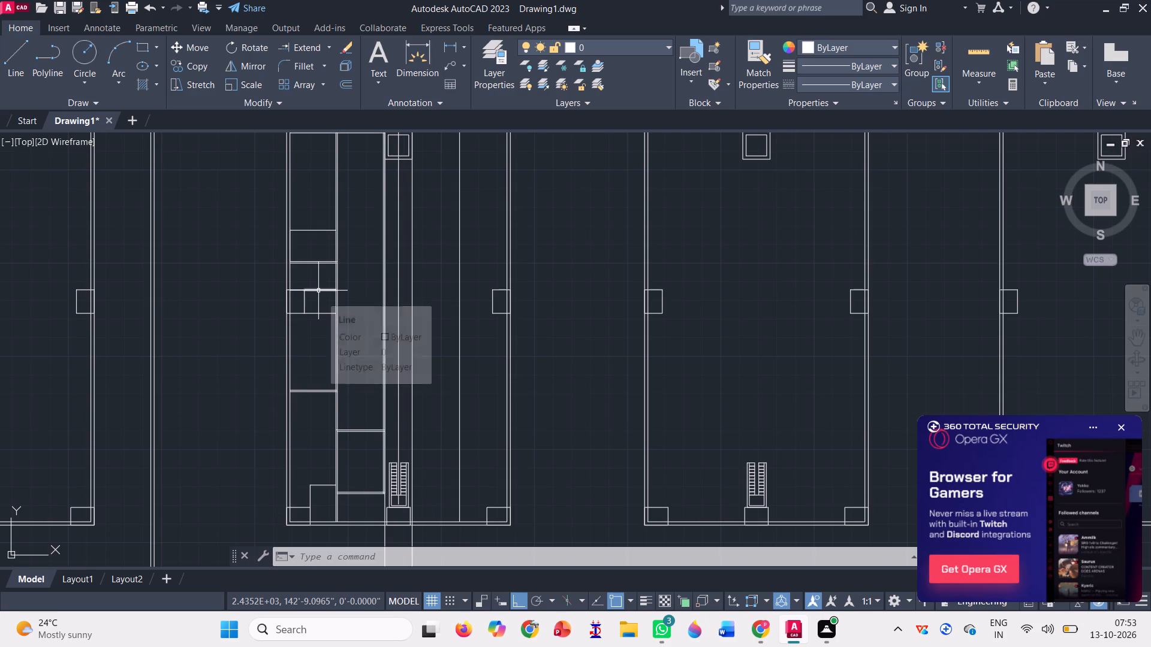
left_click(344, 85)
scroll(315, 217, "up", 1)
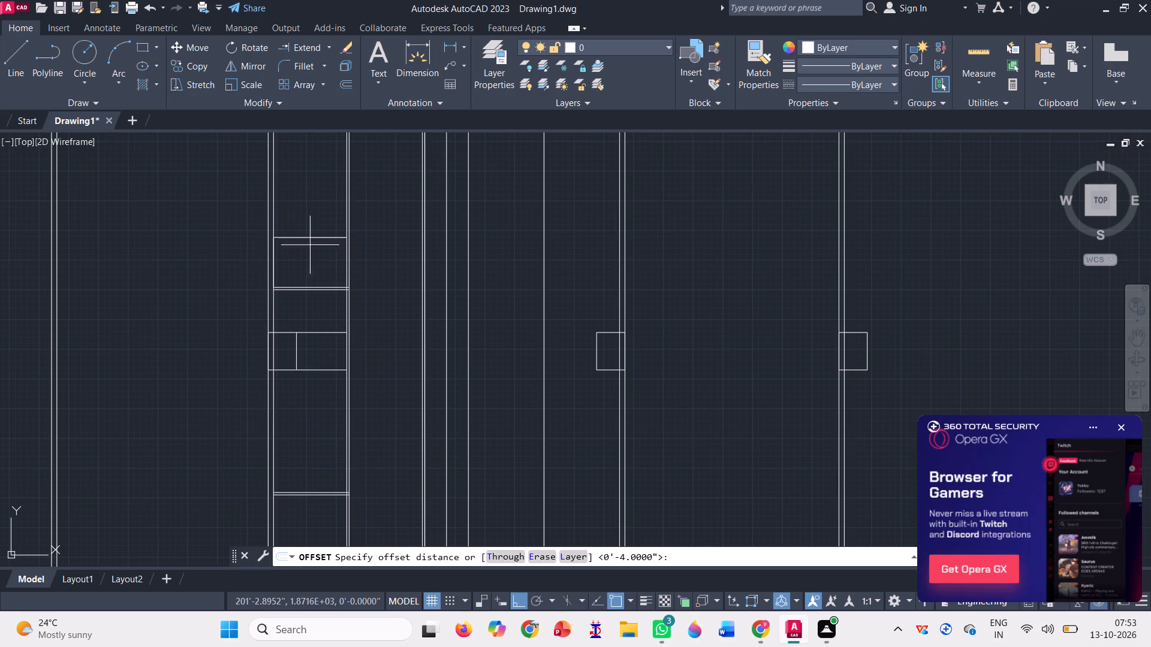
key("Return")
left_click(330, 238)
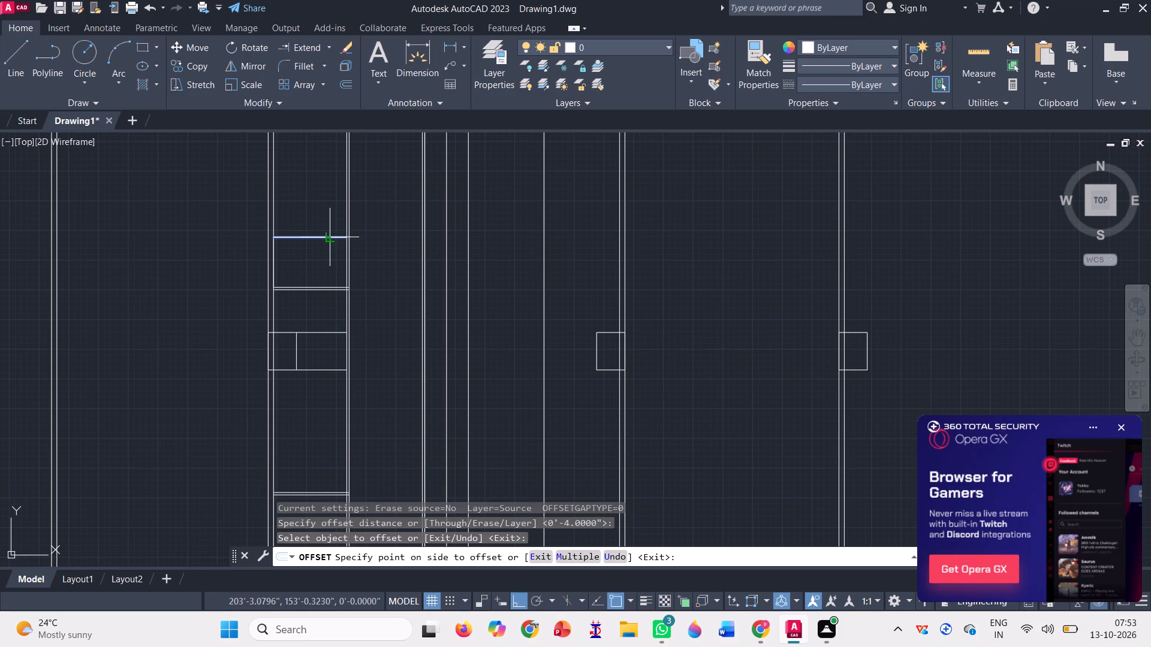
left_click(321, 248)
Offset the lower horizontal line beside the left wall's middle column 4" upward.
scroll(306, 213, "down", 1)
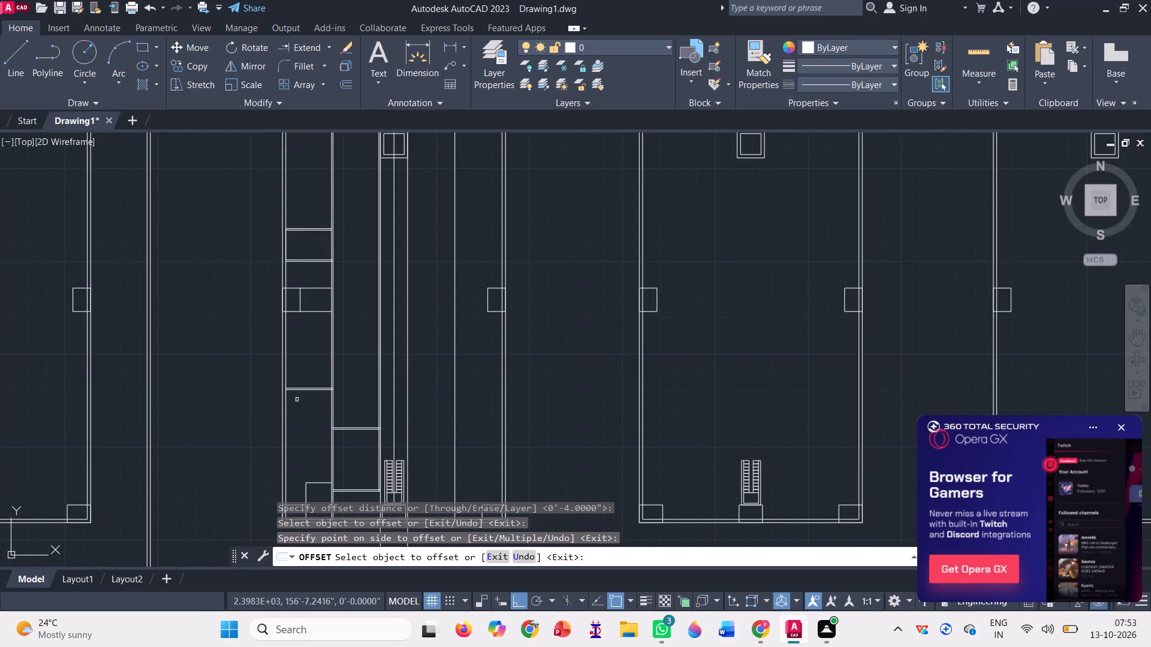
scroll(317, 319, "up", 2)
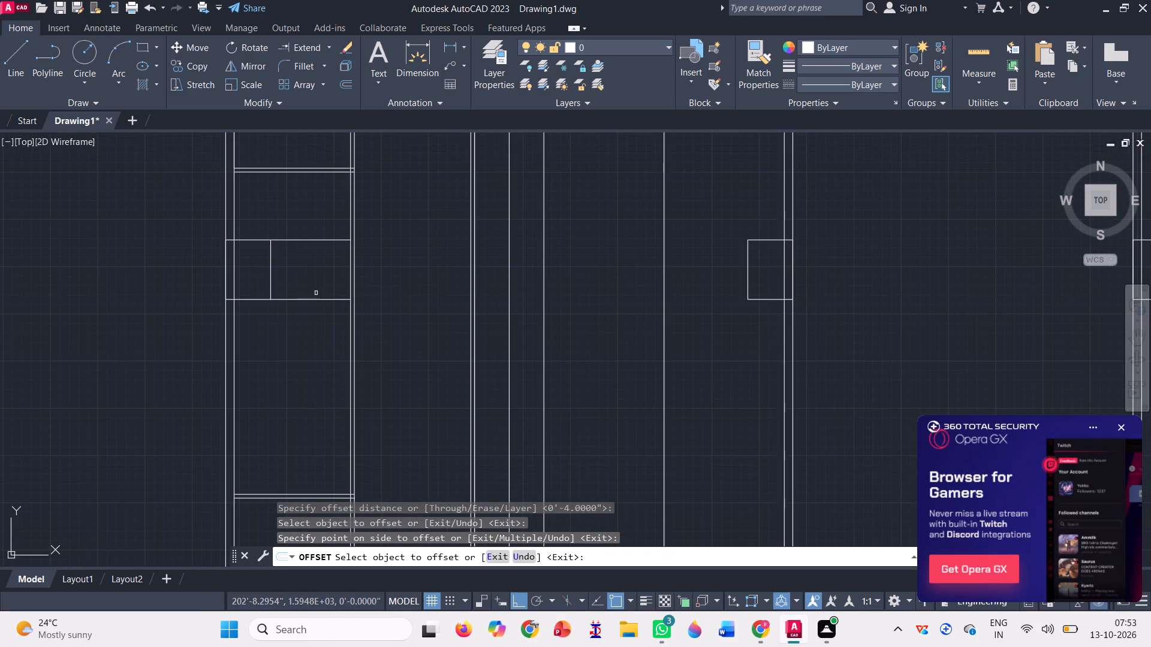
left_click(318, 298)
left_click(313, 281)
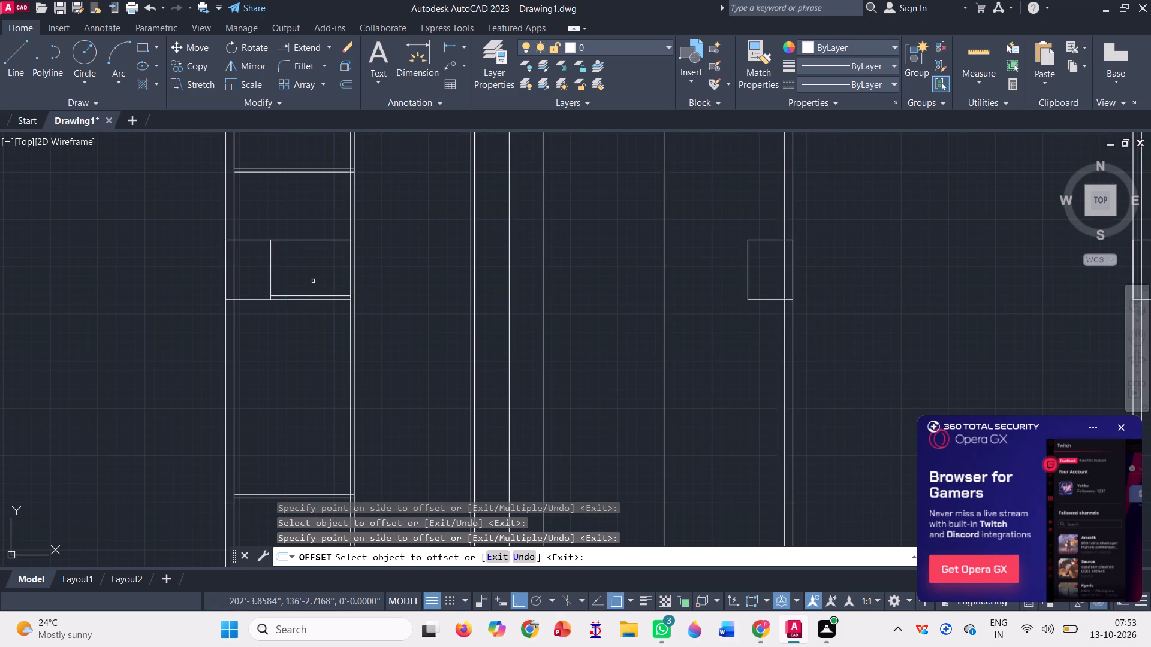
Offset the lowest room's corner enclosure lines 4", the horizontal one downward and the vertical one to the left.
scroll(313, 276, "down", 2)
scroll(302, 229, "down", 1)
scroll(326, 391, "up", 3)
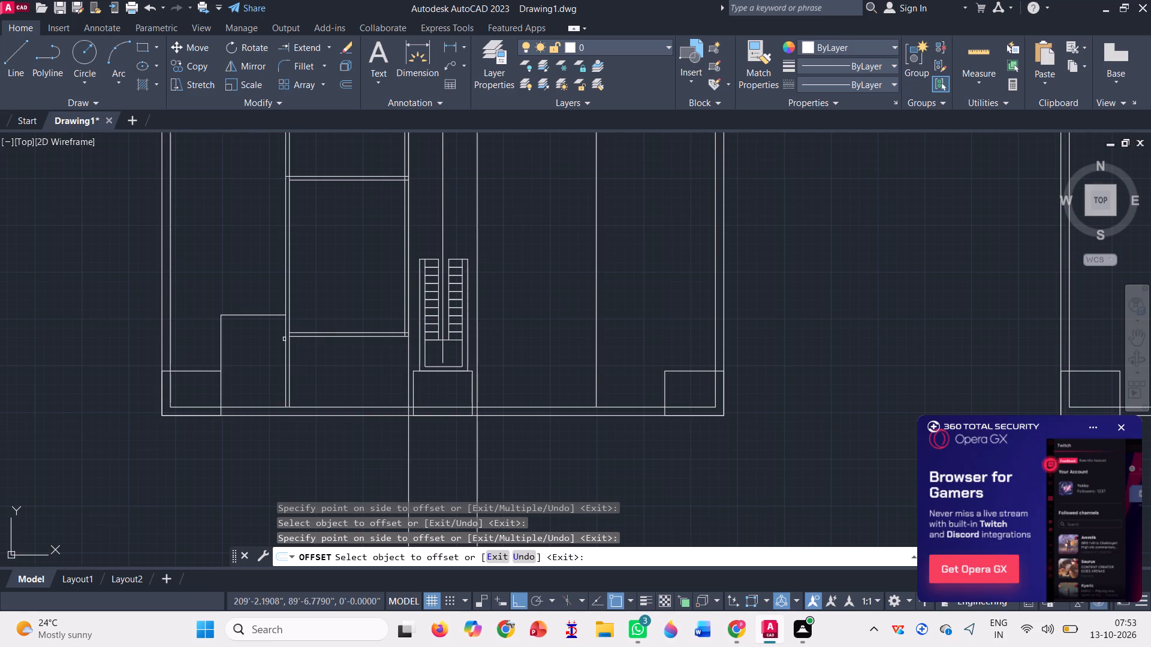
left_click(259, 316)
left_click(258, 327)
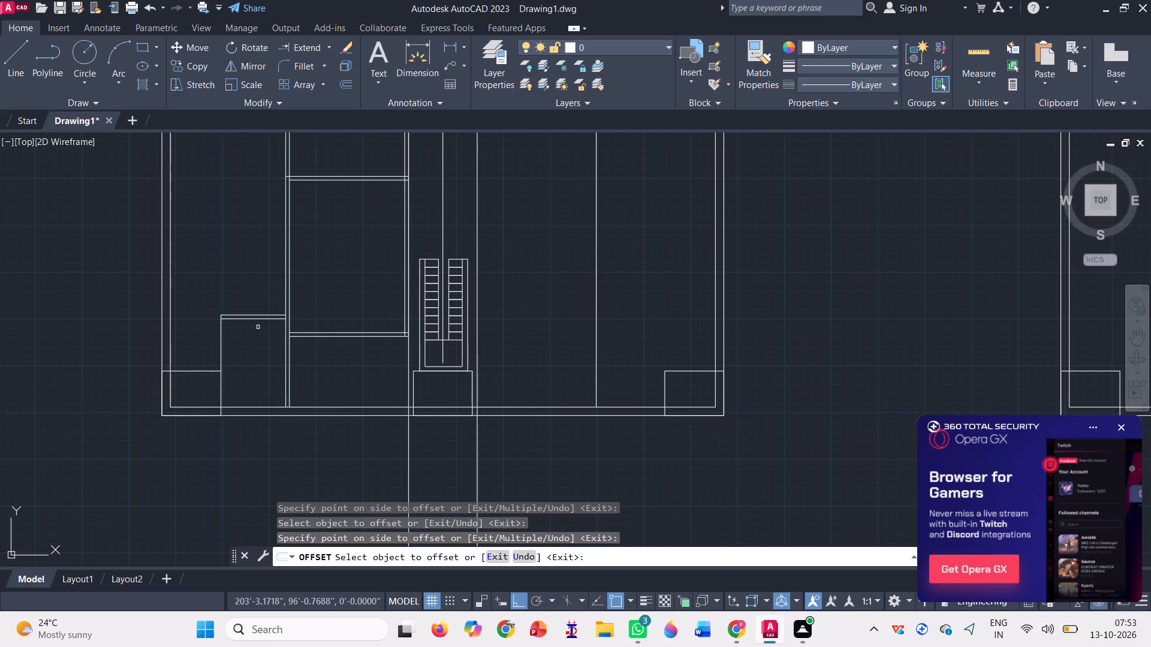
left_click(222, 341)
left_click(192, 337)
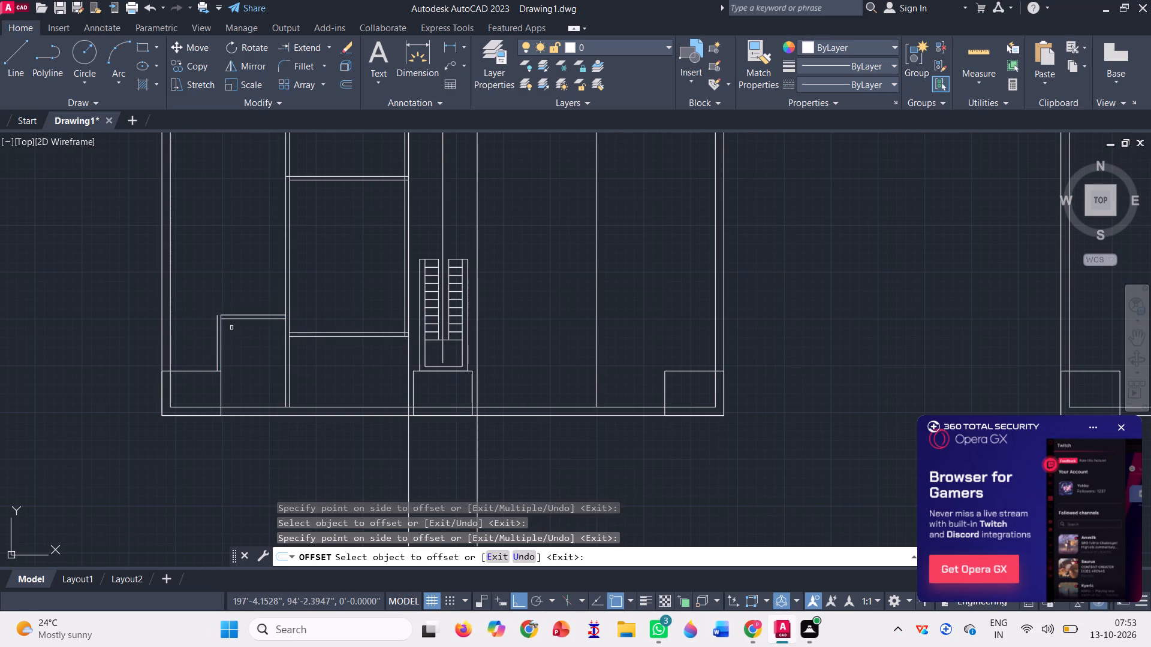
Extend the corner enclosure's upper horizontal line to the offset vertical line to close the wall corner.
scroll(217, 315, "up", 3)
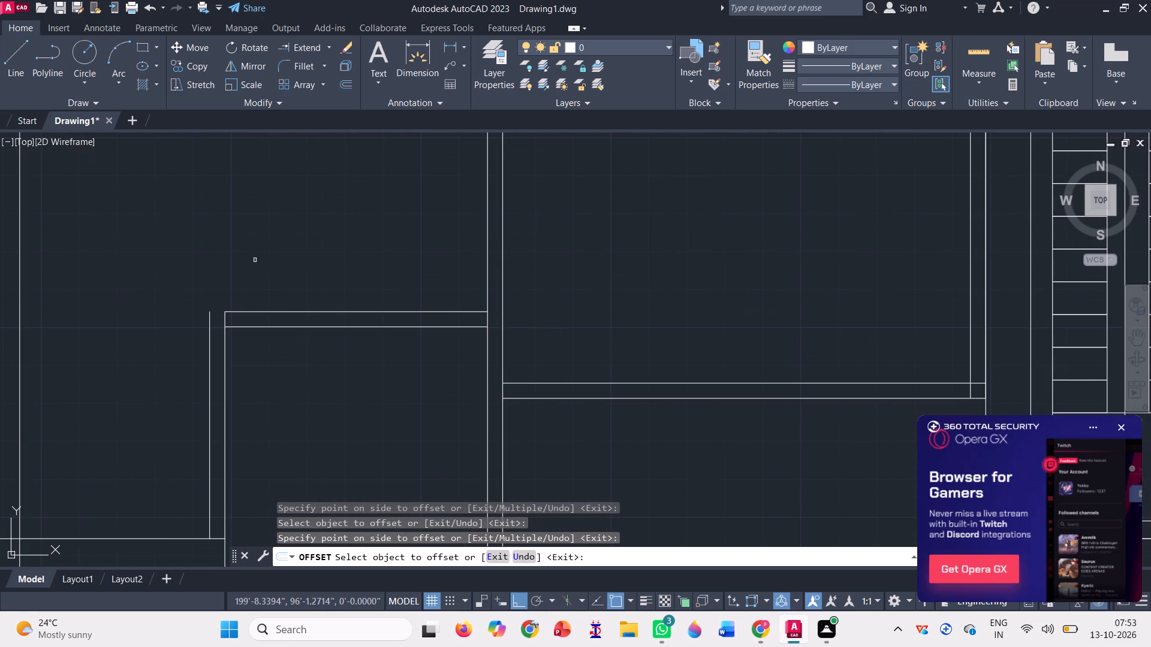
key("Escape")
left_click(300, 44)
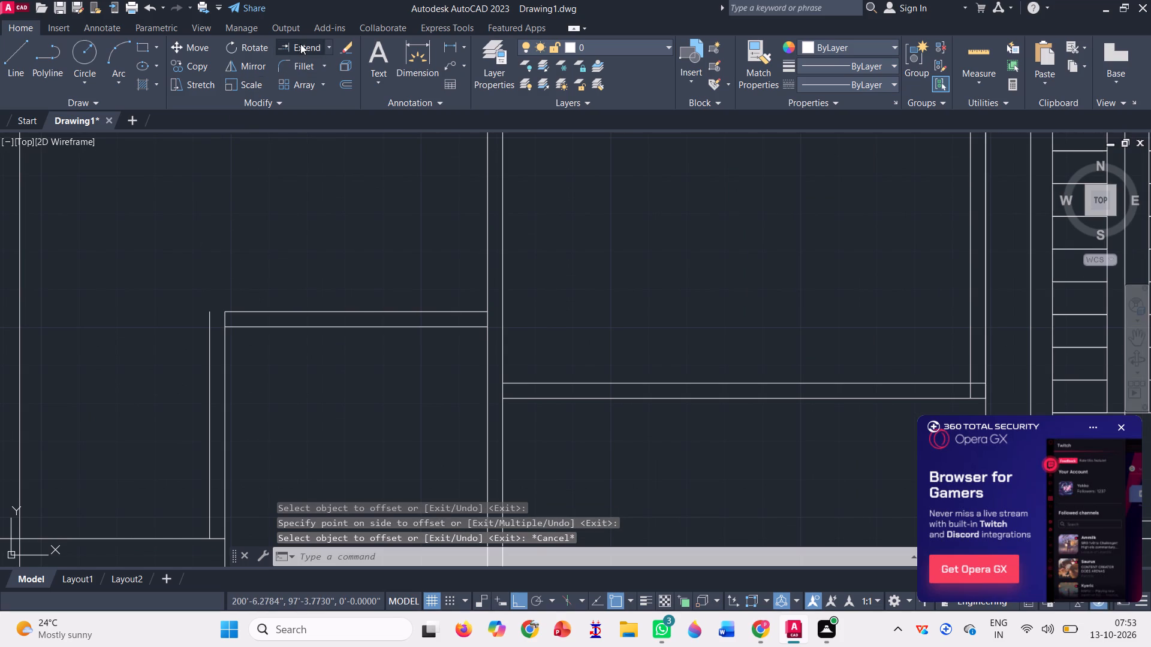
left_click(230, 312)
scroll(228, 341, "down", 3)
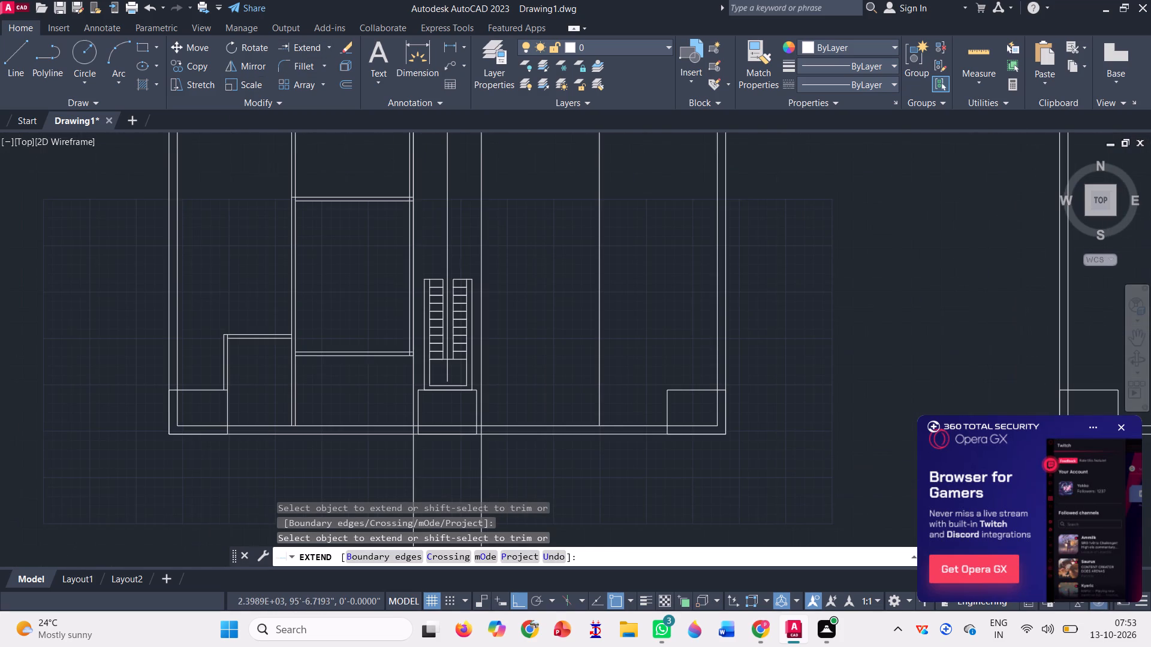
key("Escape")
Erase the two long vertical construction lines through the second floor plan and the one through the first plan.
scroll(267, 440, "down", 2)
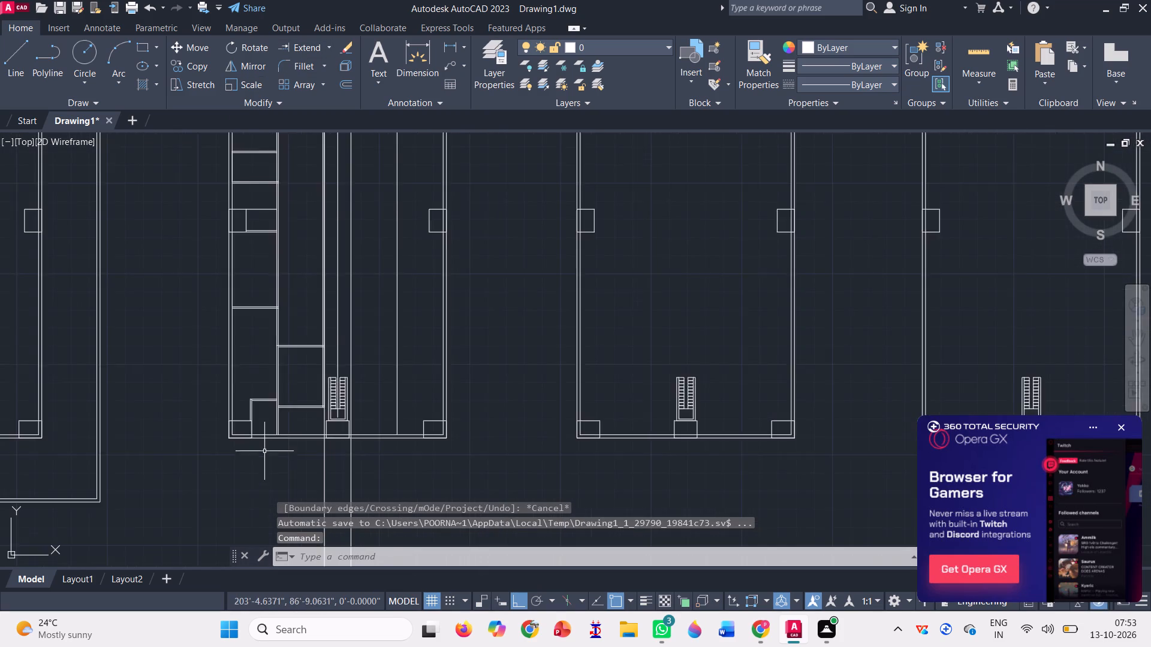
scroll(263, 468, "down", 1)
scroll(366, 354, "down", 1)
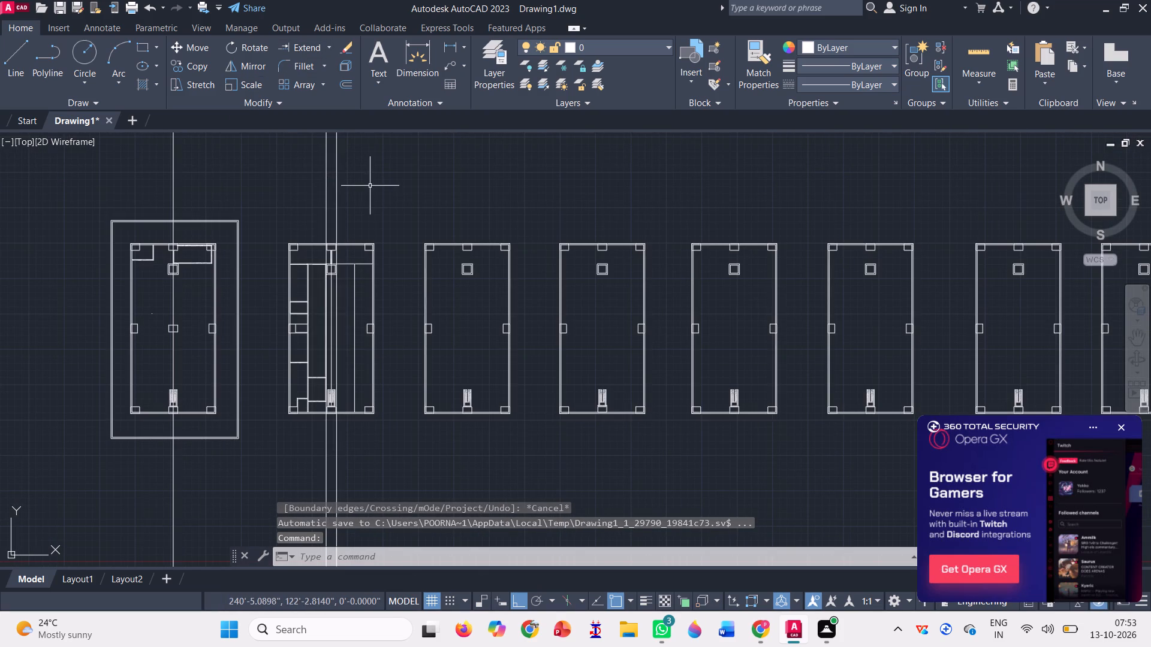
left_click(373, 186)
left_click(275, 202)
key("Delete")
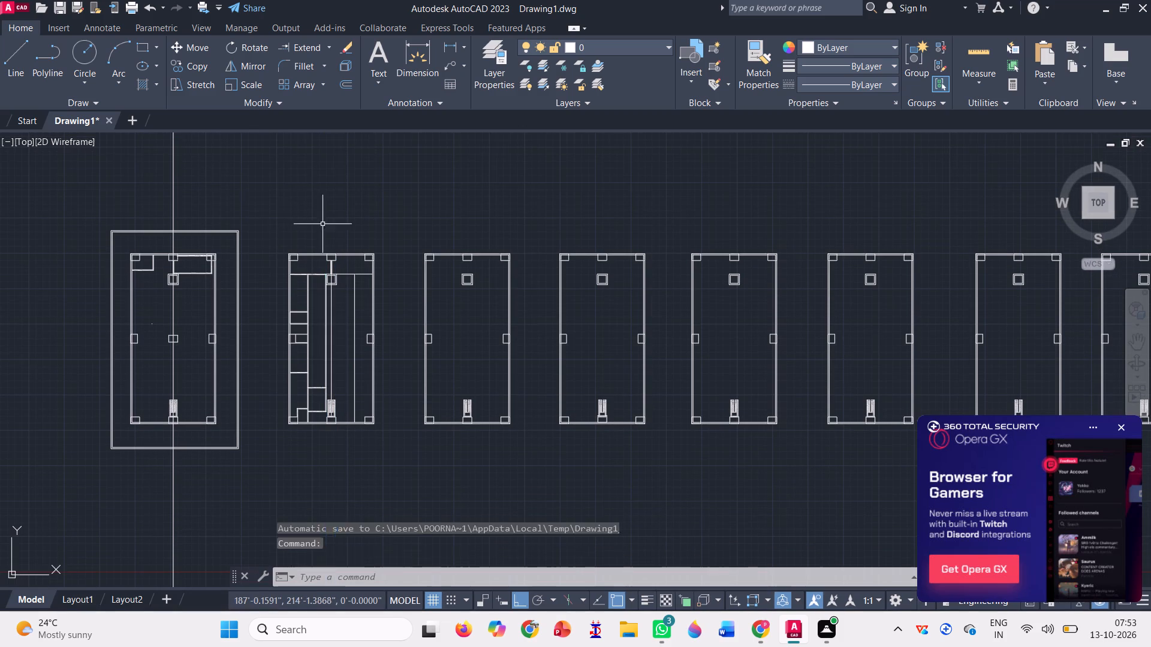
left_click(175, 184)
key("Delete")
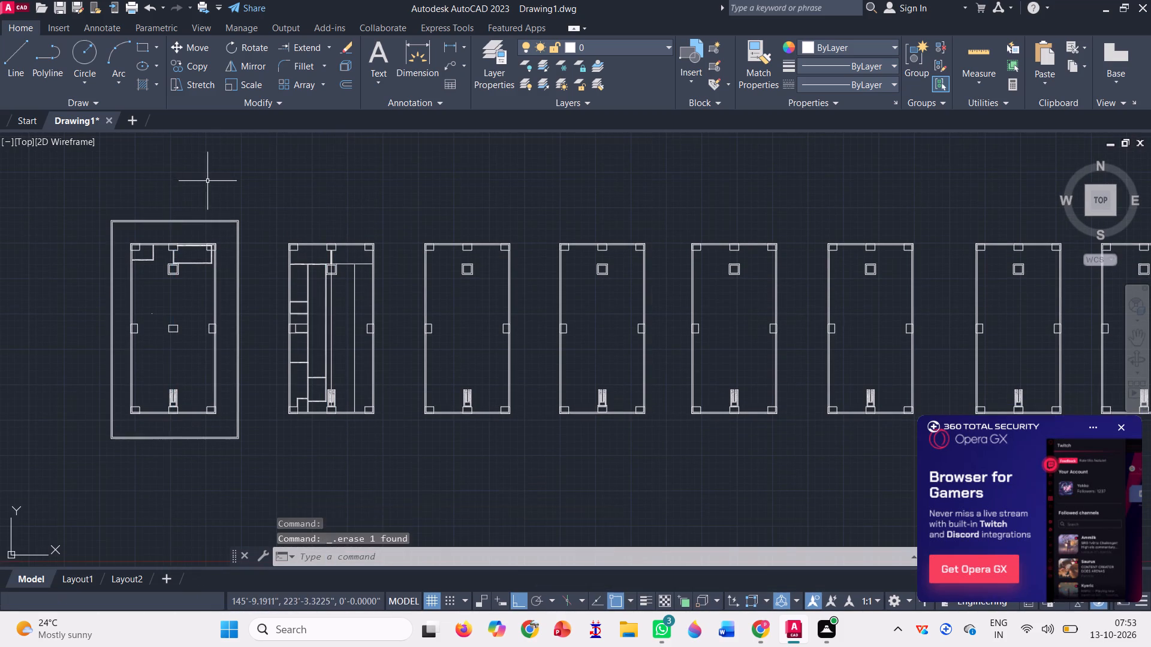
Draw two vertical lines continuing both faces of the middle strip's right wall down to the bottom wall's inner face.
scroll(310, 391, "up", 2)
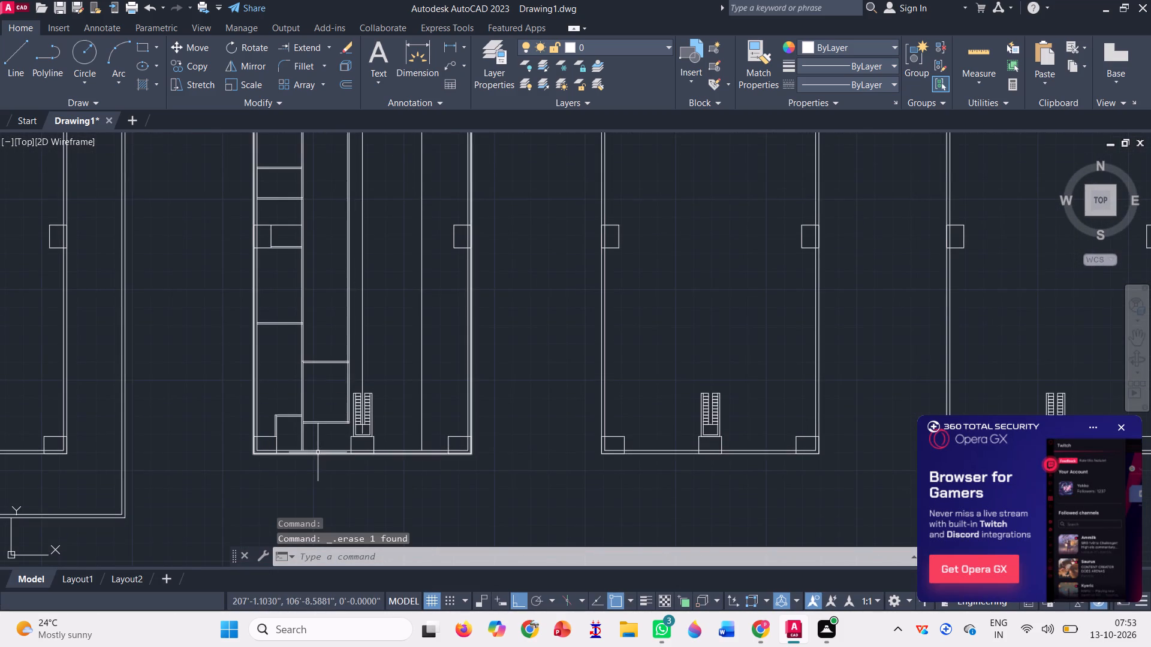
scroll(322, 450, "up", 1)
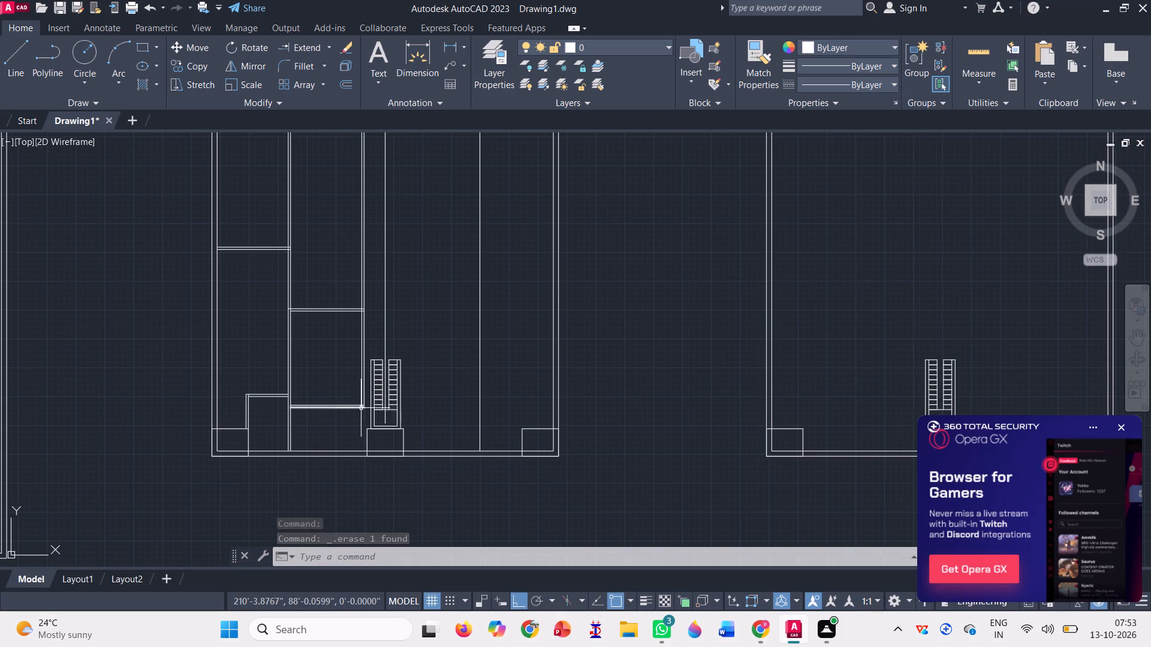
scroll(361, 407, "up", 3)
scroll(361, 405, "down", 4)
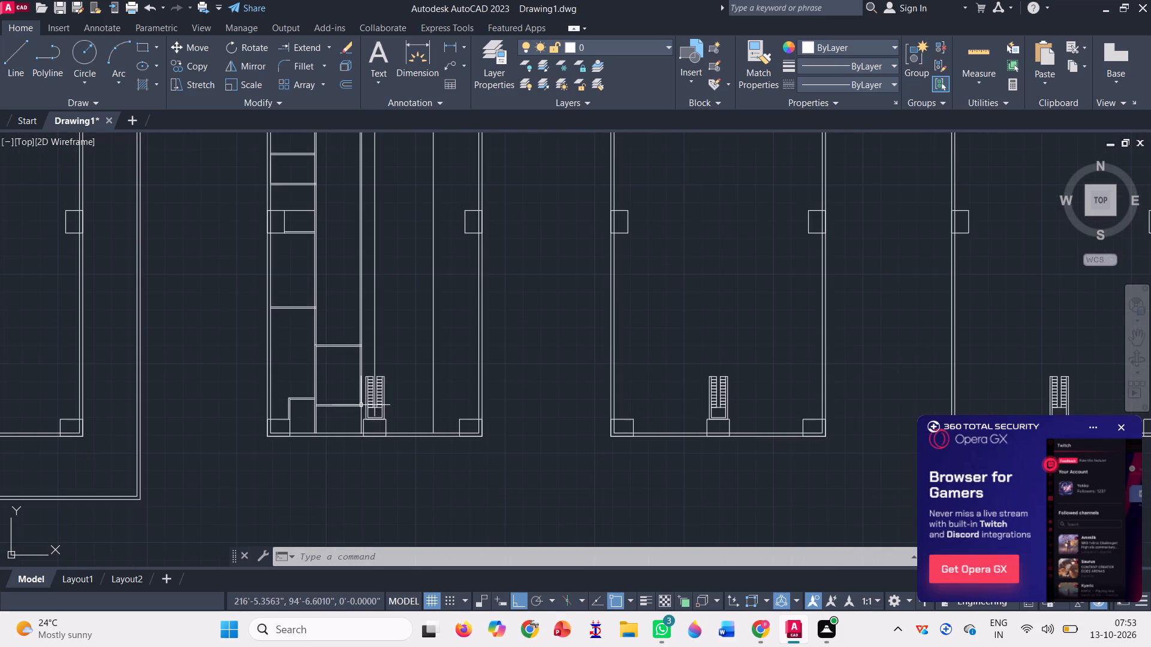
scroll(376, 412, "up", 2)
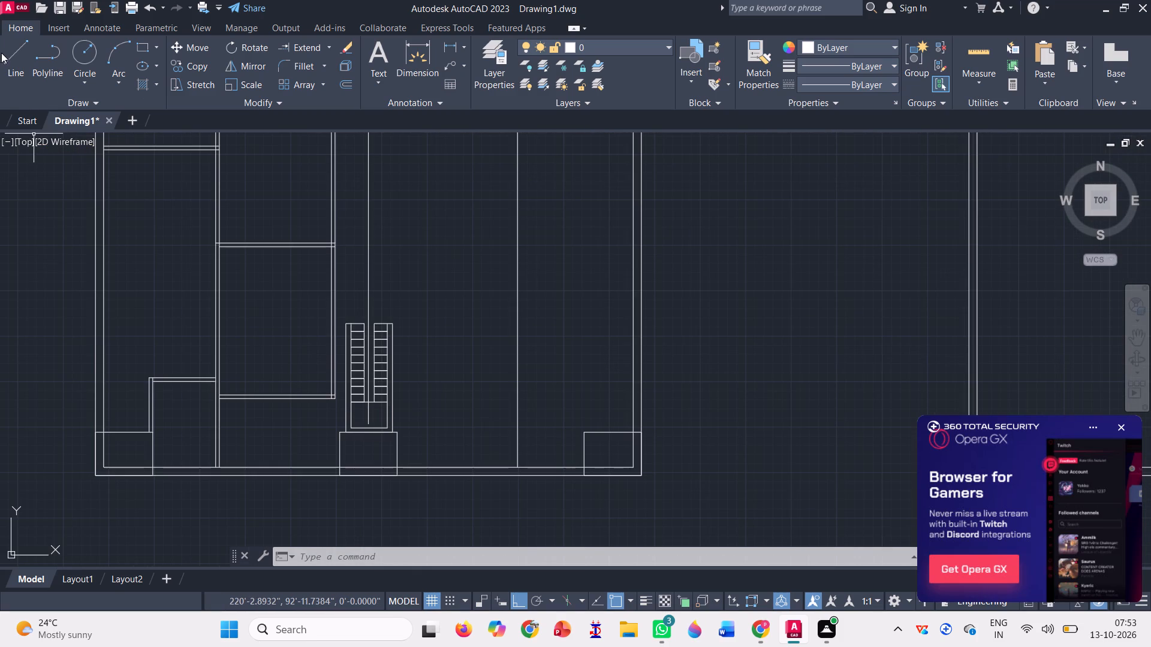
left_click(10, 59)
scroll(245, 420, "up", 3)
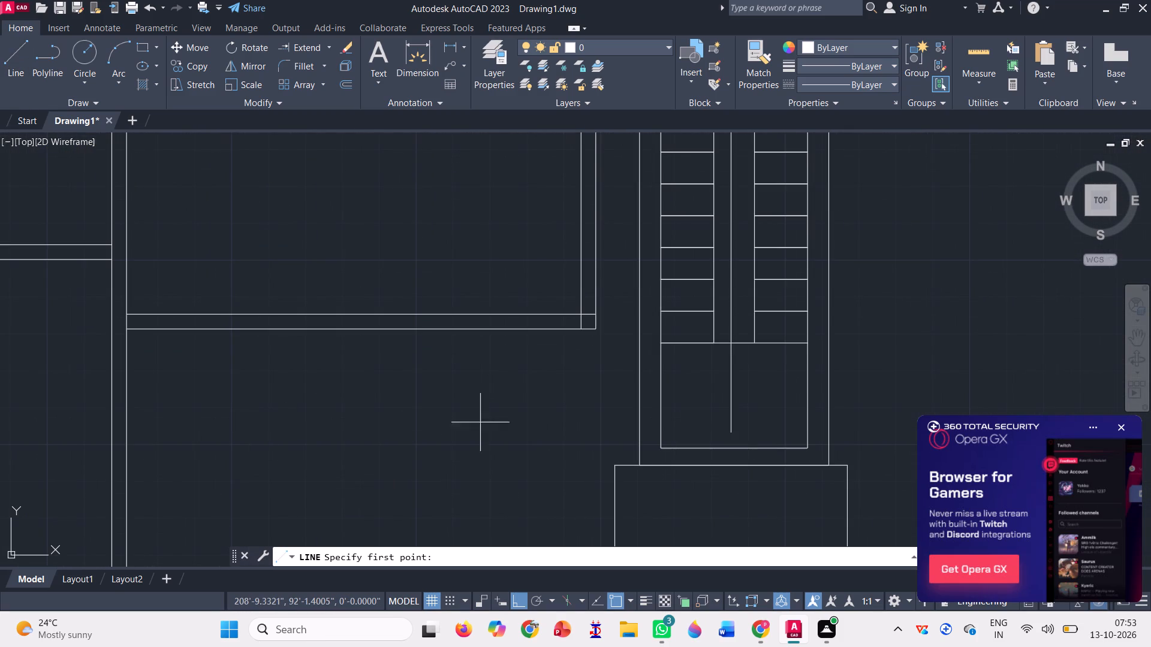
left_click(583, 326)
scroll(561, 282, "down", 2)
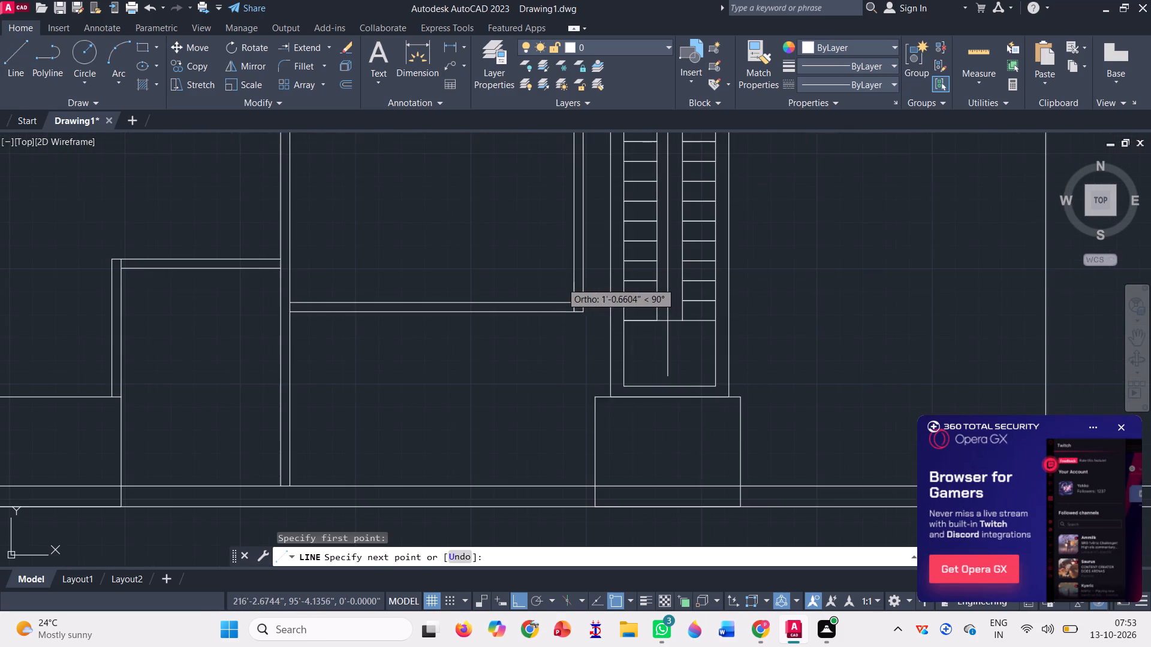
left_click(574, 481)
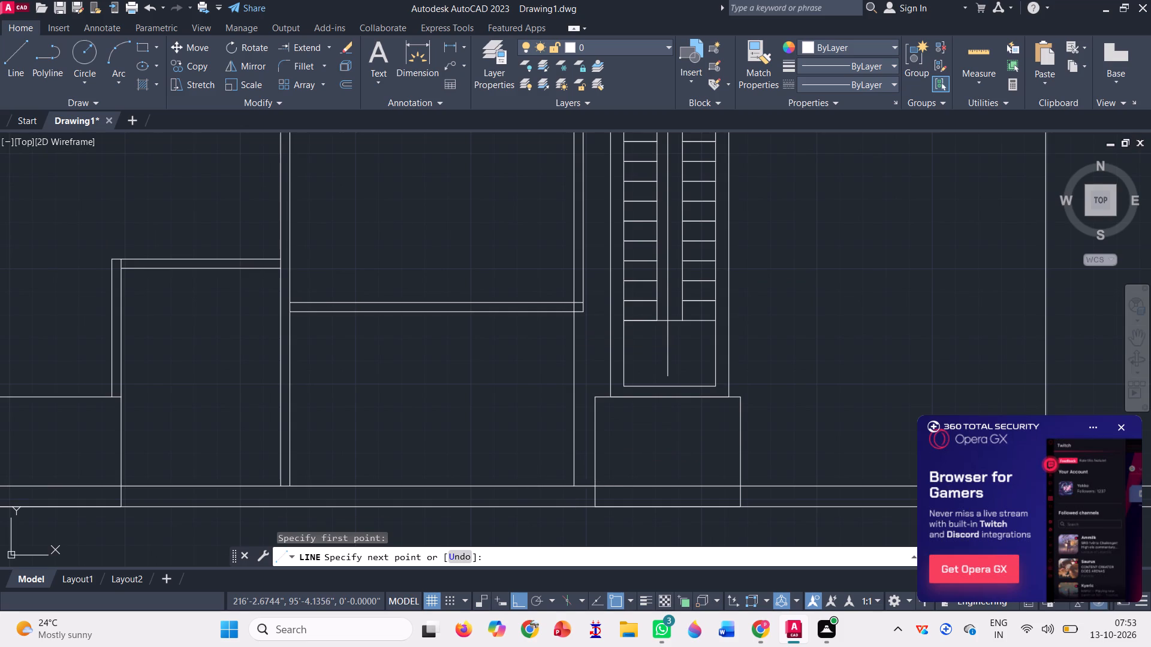
left_click(579, 312)
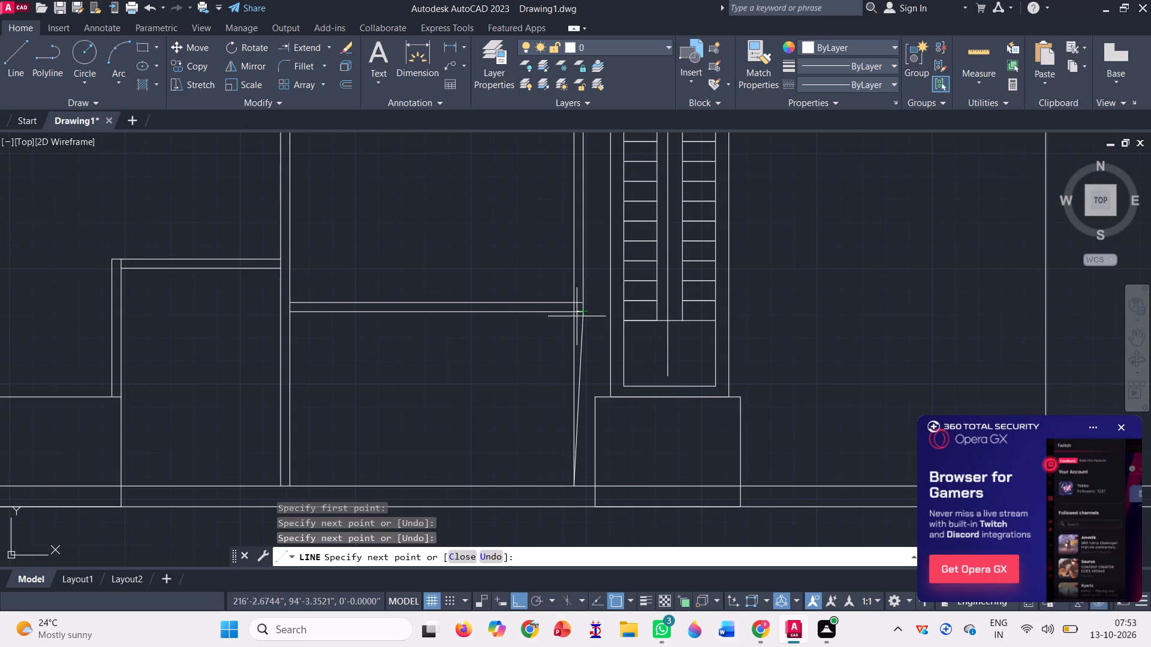
left_click(584, 485)
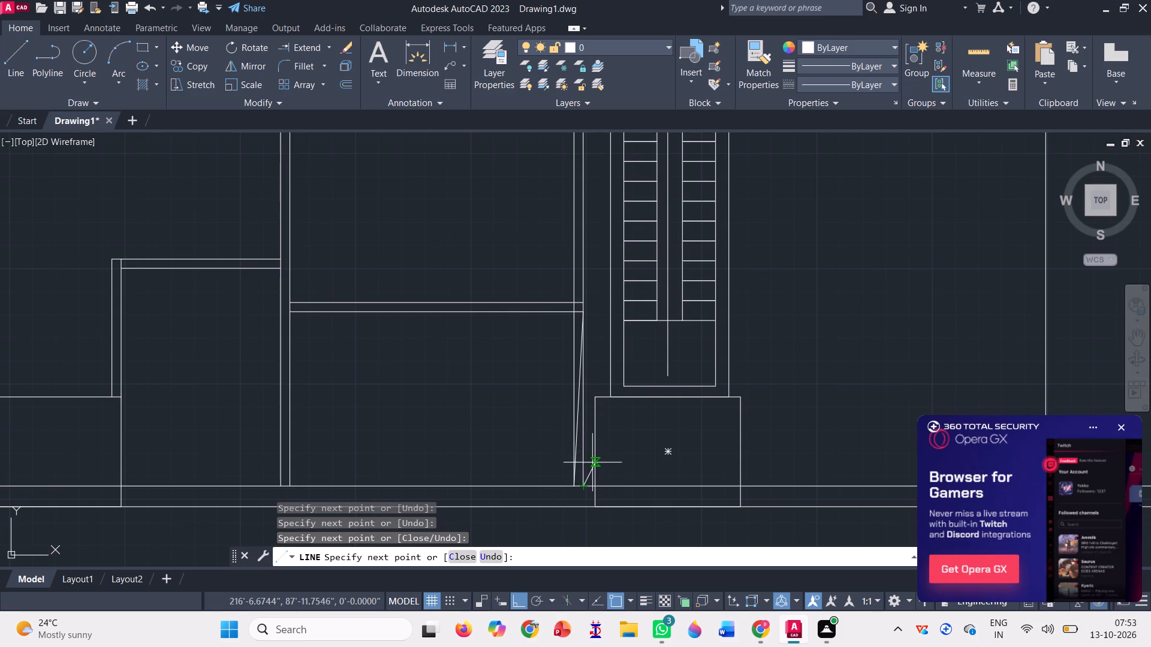
key("space")
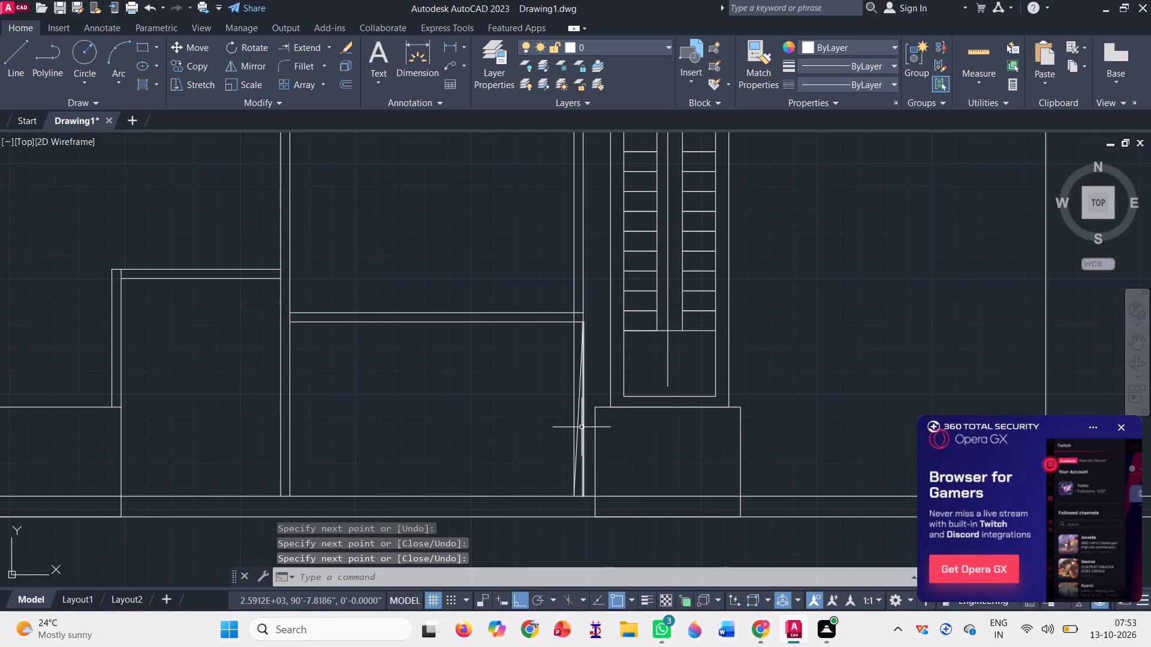
Erase the stray slanted line between the two faces of the middle strip's right wall.
left_click(578, 424)
key("Delete")
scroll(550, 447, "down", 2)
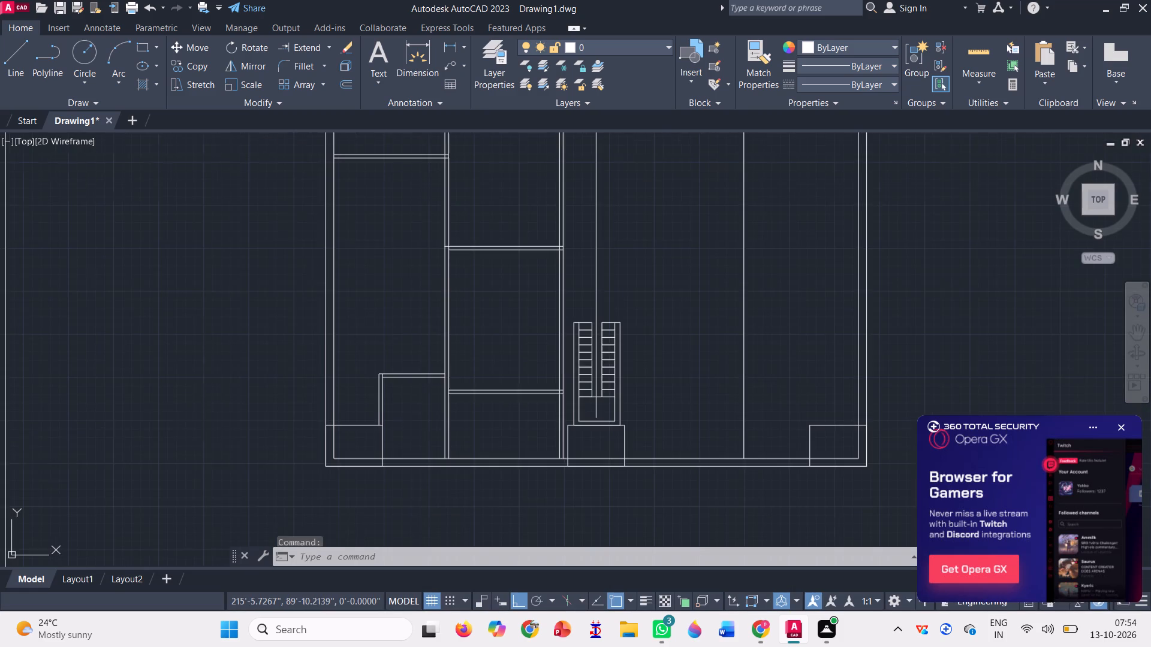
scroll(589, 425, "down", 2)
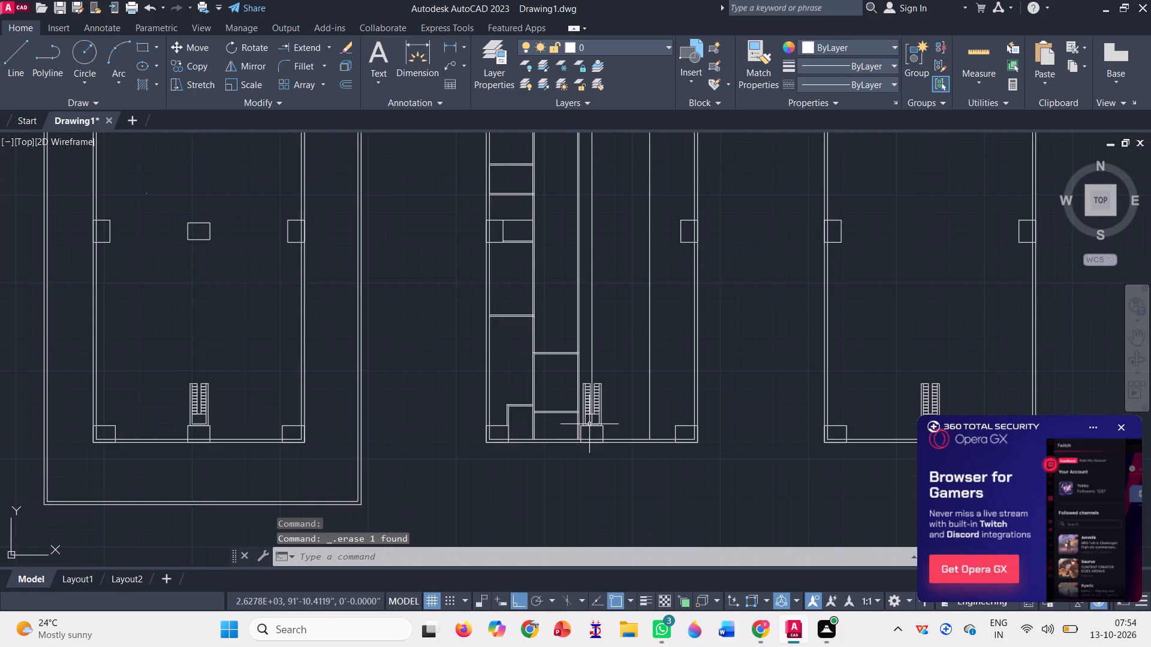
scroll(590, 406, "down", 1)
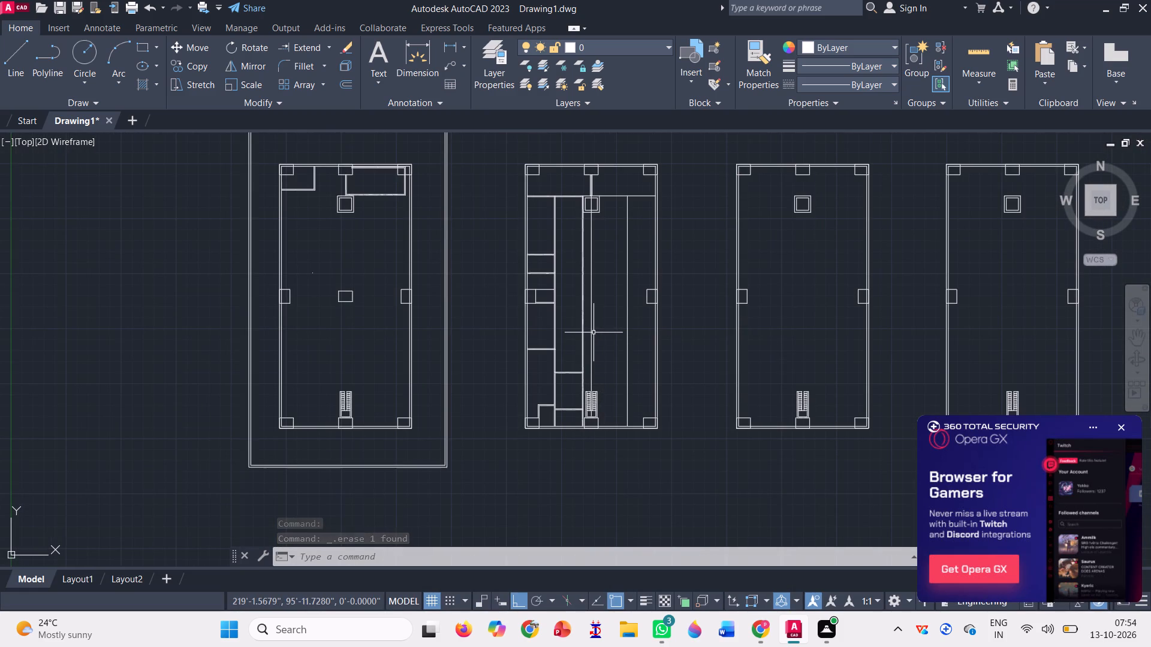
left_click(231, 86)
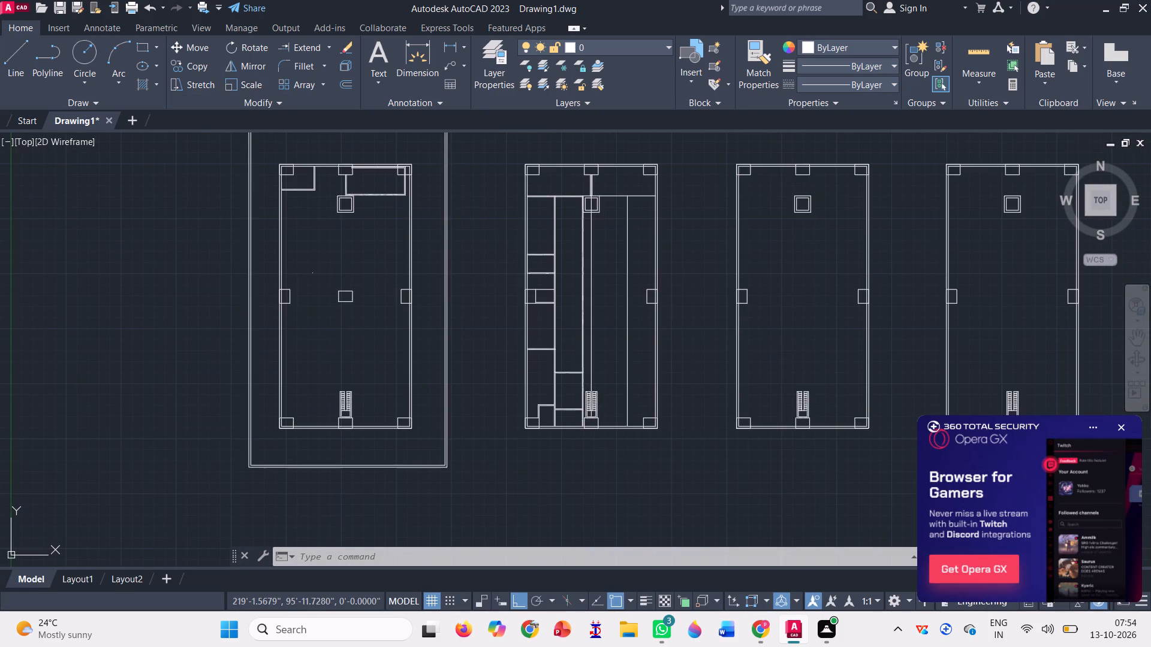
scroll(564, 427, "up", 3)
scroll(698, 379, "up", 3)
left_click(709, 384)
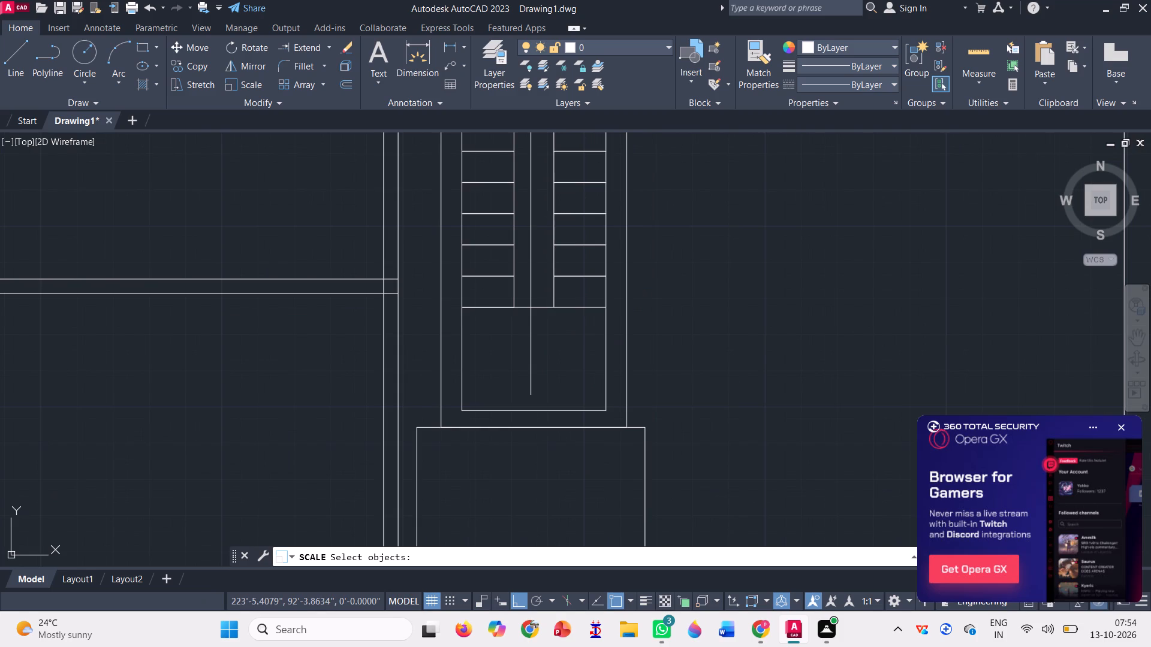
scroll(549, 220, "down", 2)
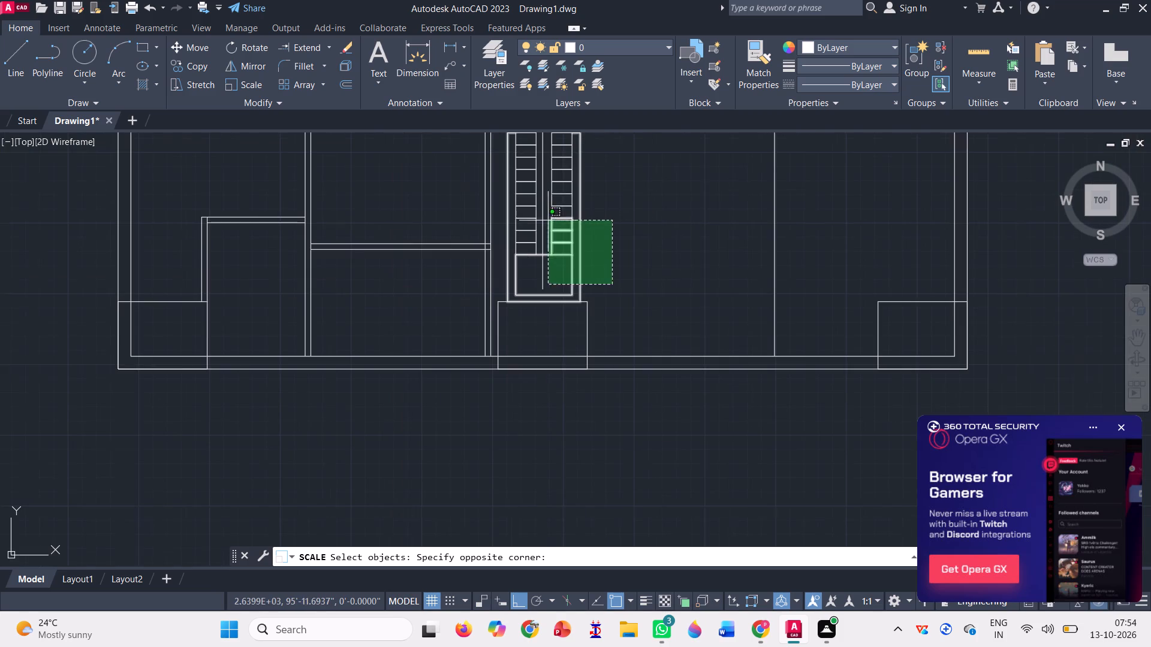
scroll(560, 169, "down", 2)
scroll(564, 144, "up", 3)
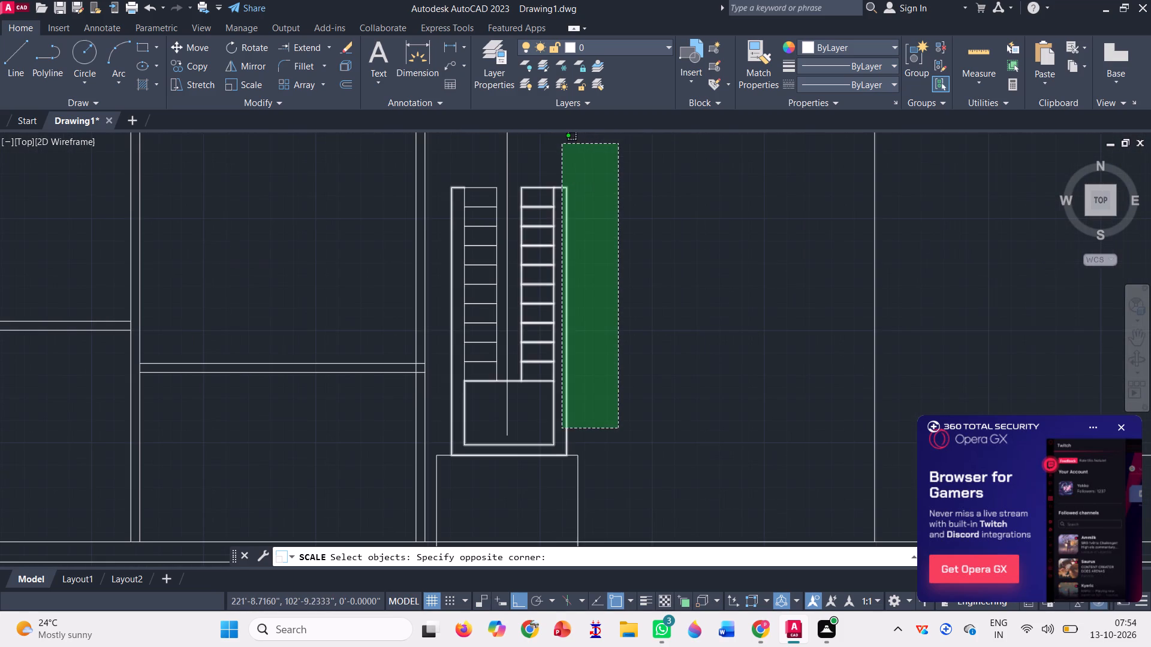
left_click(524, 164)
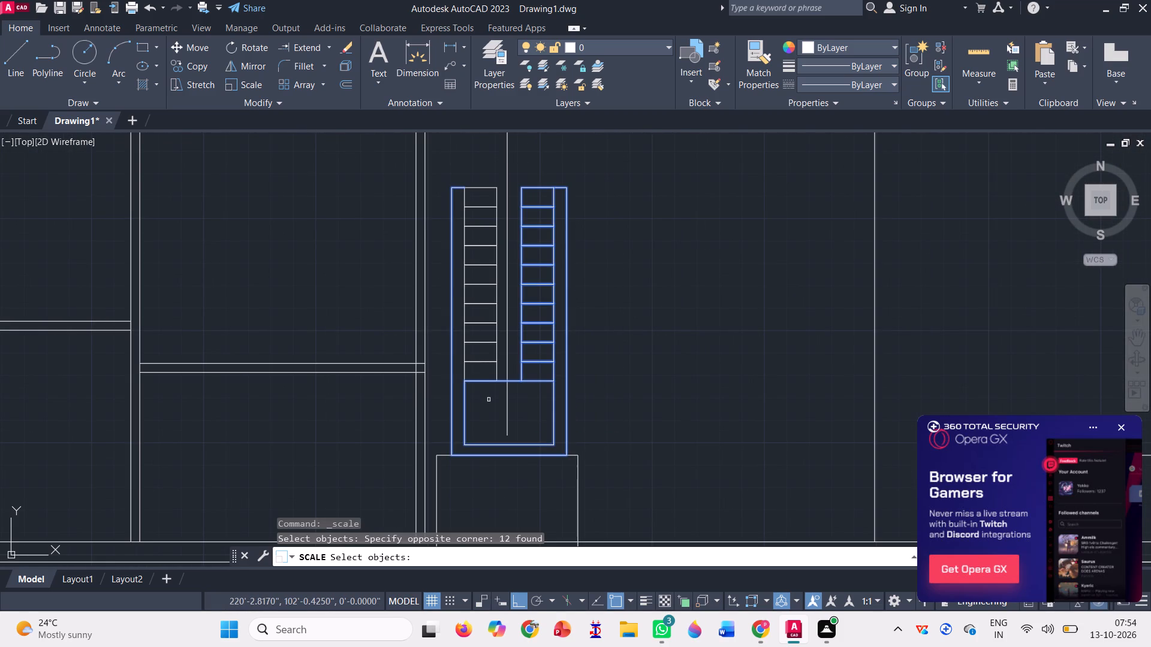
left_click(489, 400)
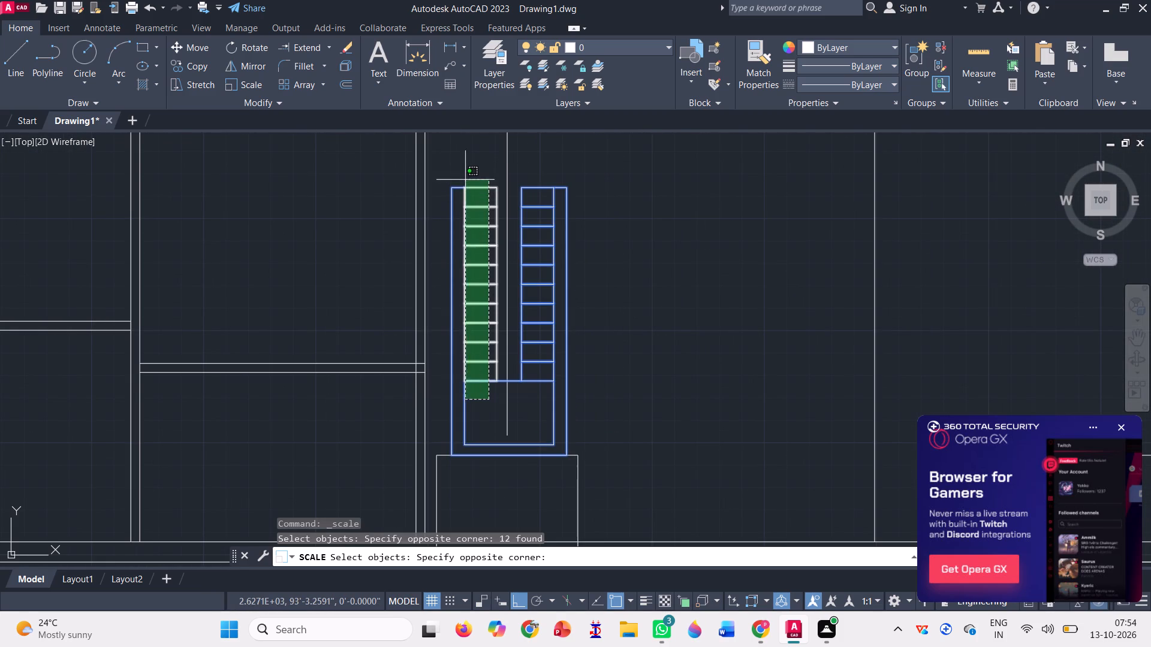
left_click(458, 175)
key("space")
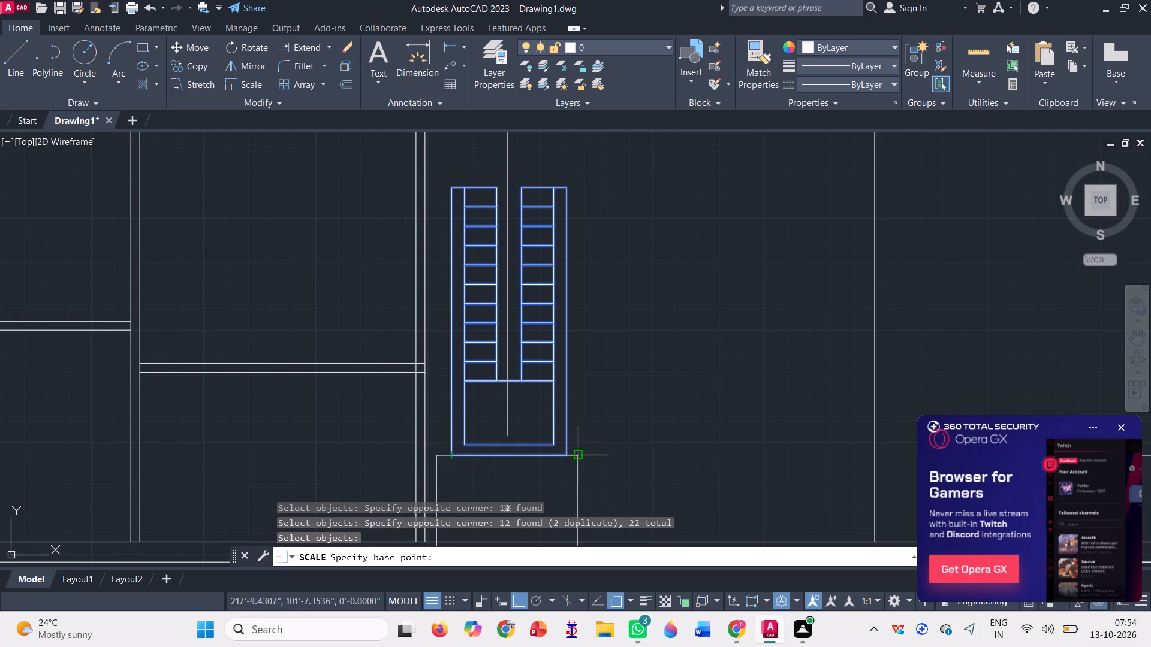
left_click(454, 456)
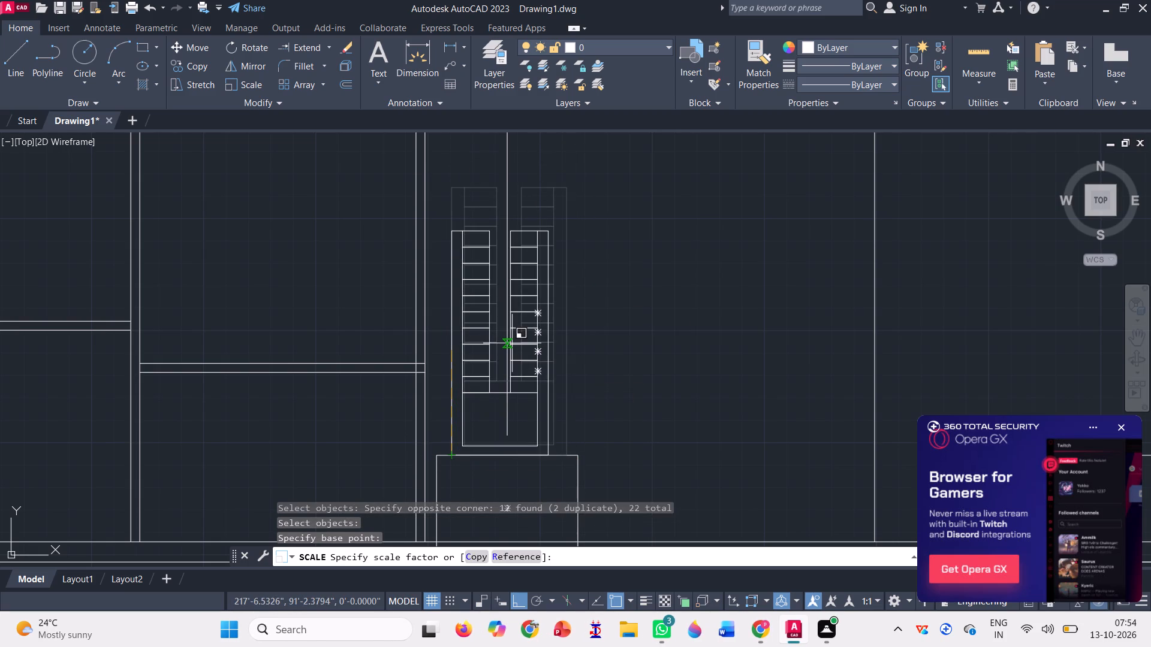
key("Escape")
Move the second floor staircase left so its lower-left corner meets the right face of the middle strip's right wall.
scroll(316, 334, "down", 2)
scroll(228, 437, "down", 1)
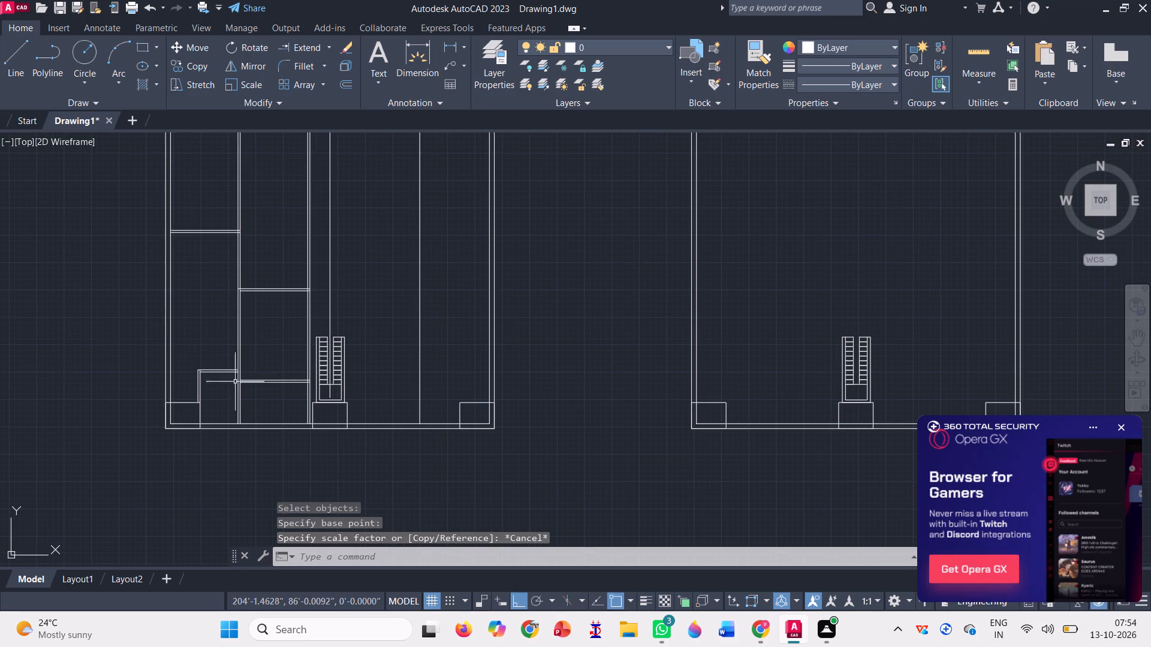
left_click(200, 47)
scroll(354, 380, "up", 2)
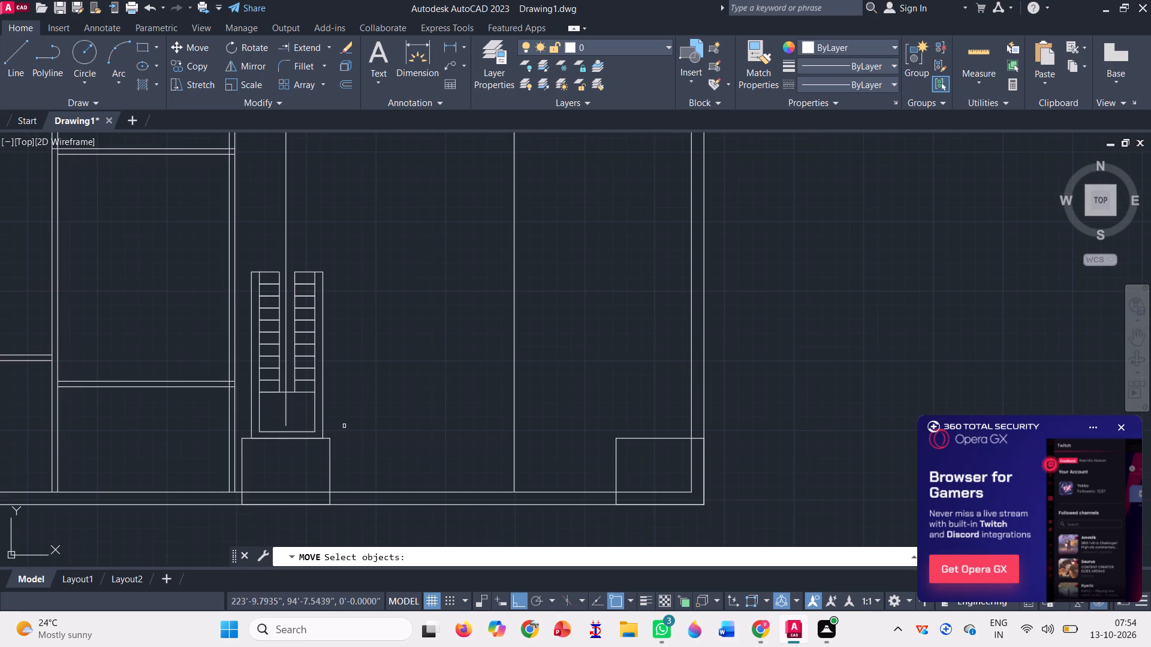
scroll(345, 426, "up", 1)
left_click(341, 441)
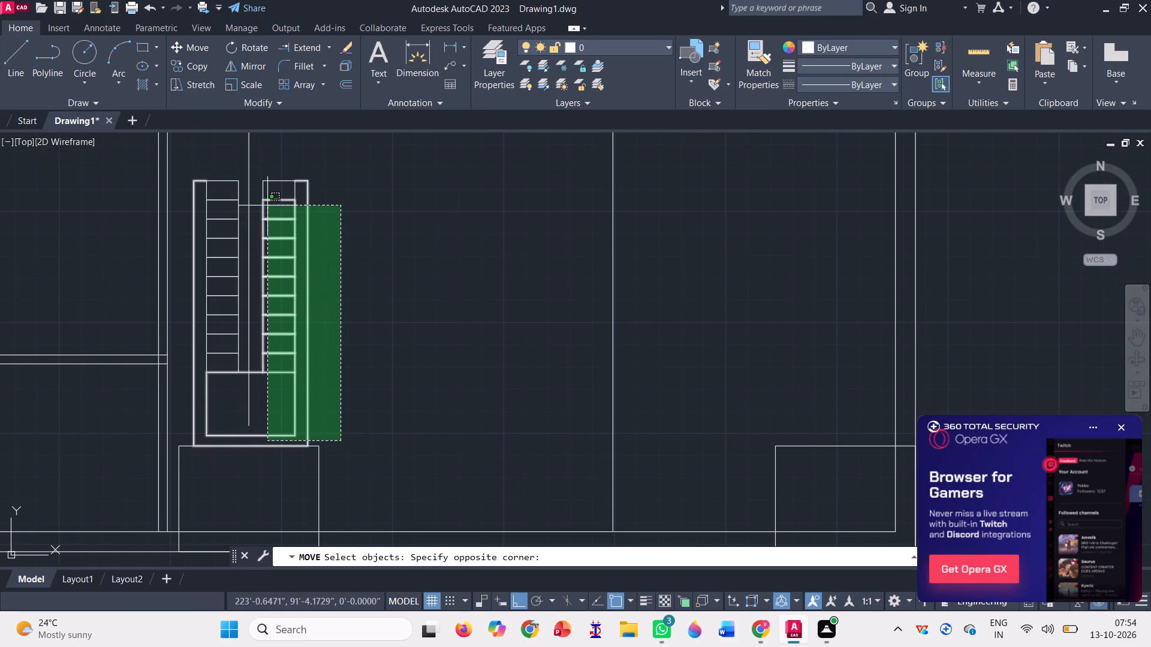
left_click(259, 176)
scroll(169, 346, "up", 2)
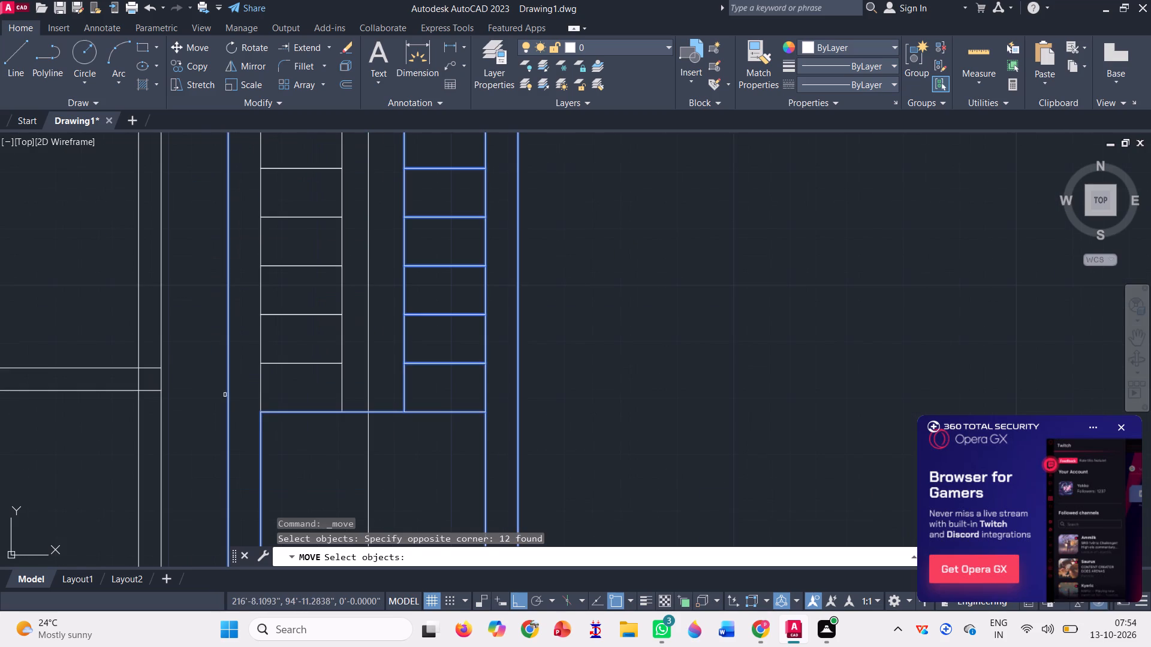
left_click(300, 452)
scroll(300, 452, "down", 3)
left_click(279, 311)
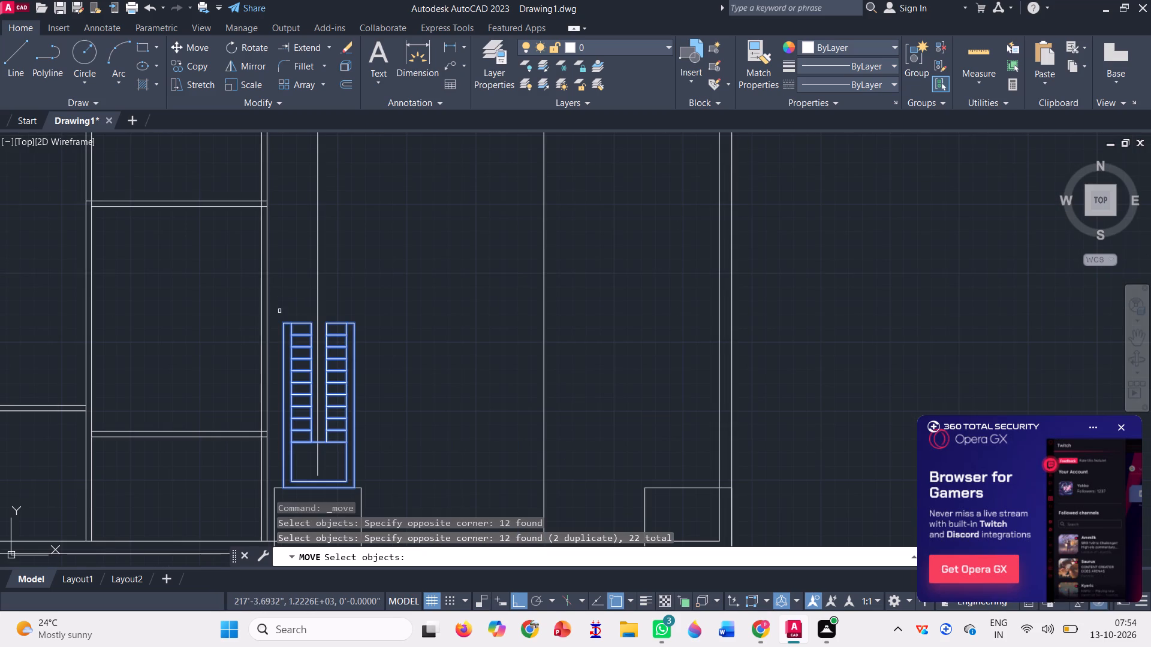
key("space")
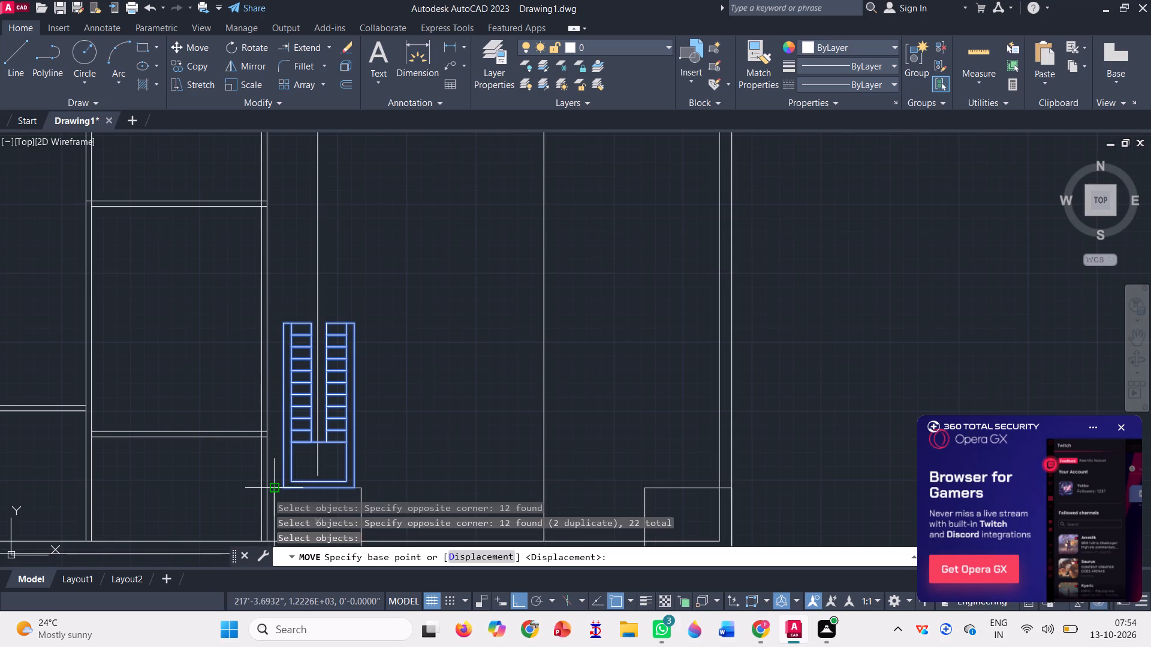
scroll(281, 492, "up", 3)
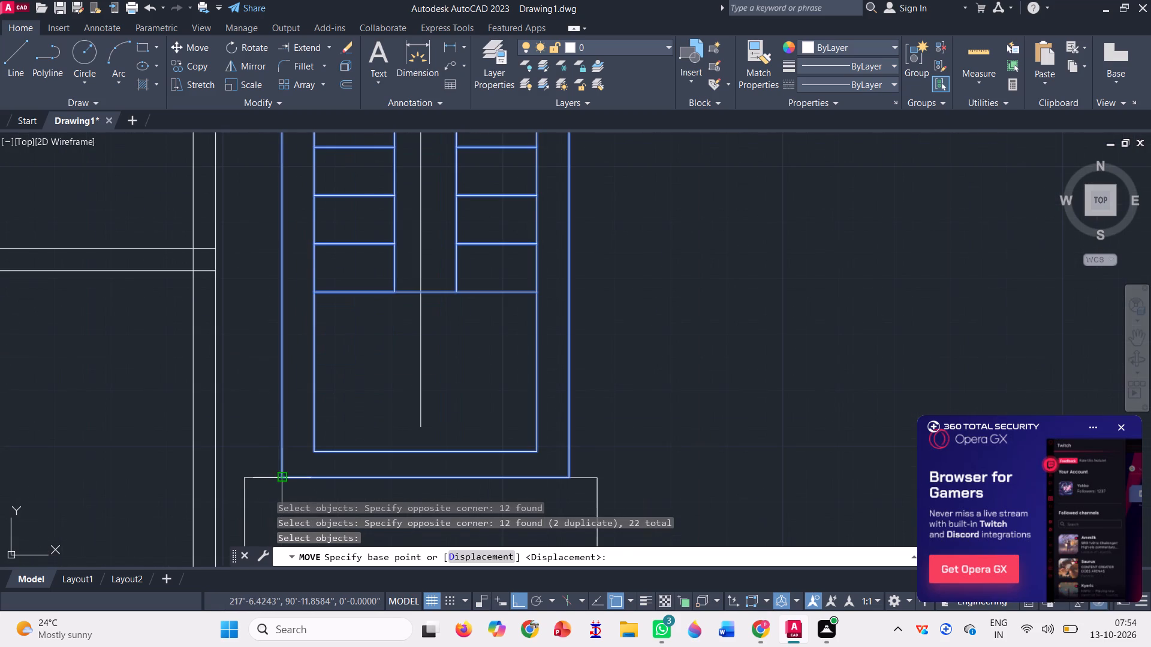
left_click(279, 473)
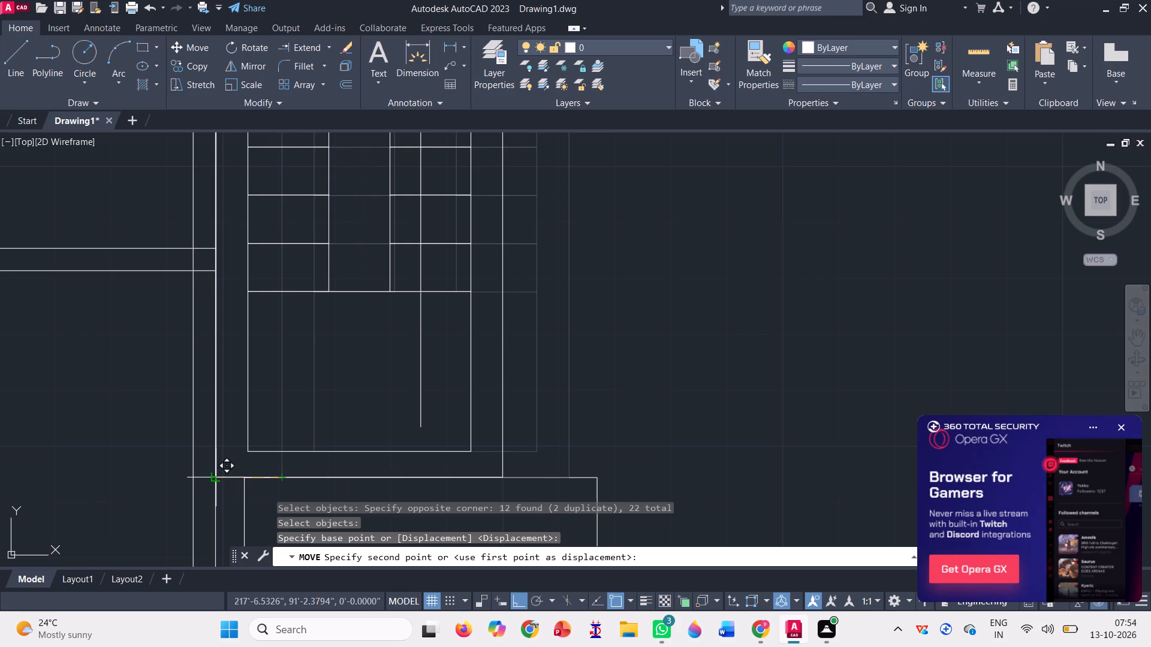
left_click(215, 480)
scroll(348, 465, "down", 2)
key("space")
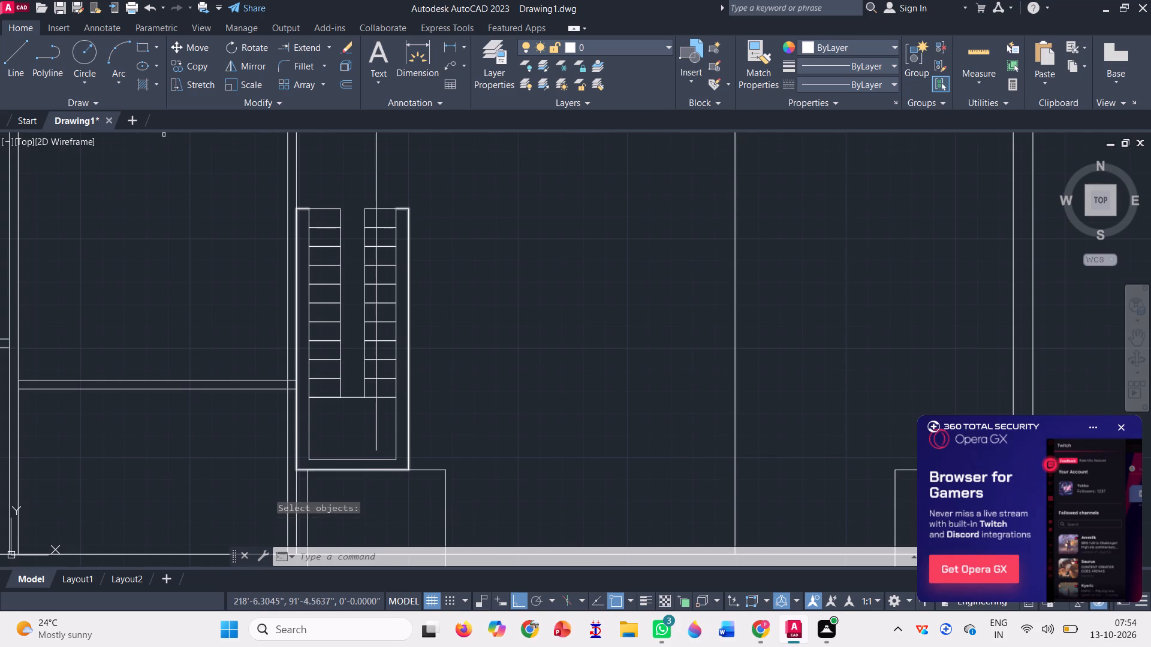
Scale the staircase up from its lower-left corner so it reaches almost to the right edge of the column below.
left_click(242, 83)
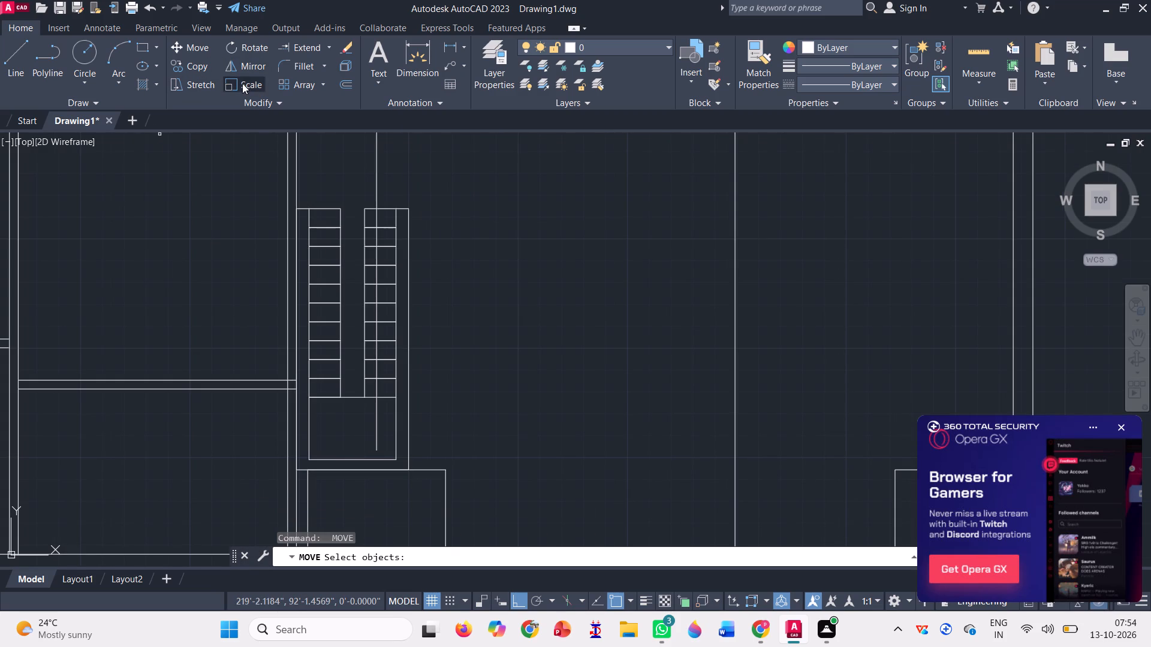
left_click(345, 416)
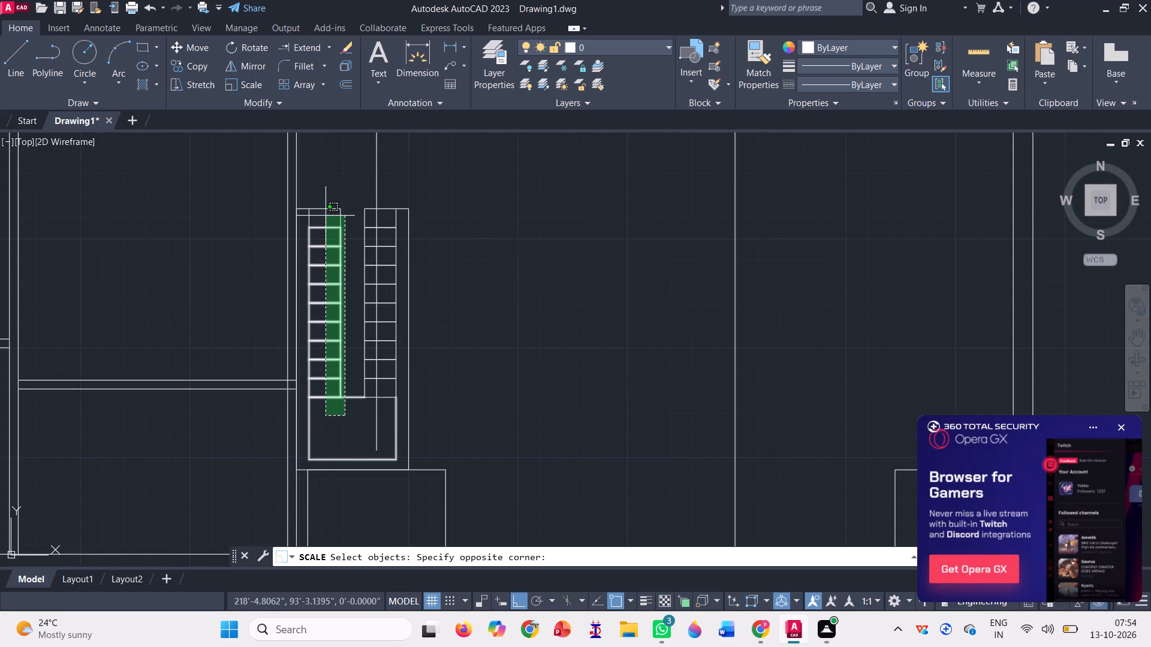
left_click(303, 204)
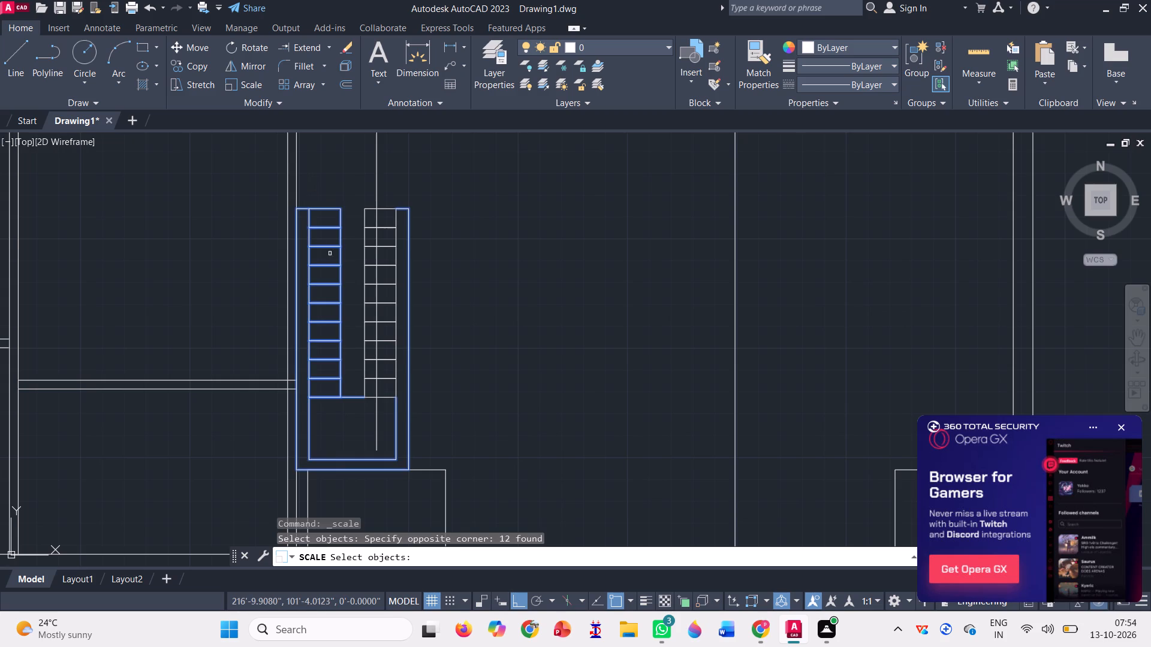
left_click(404, 419)
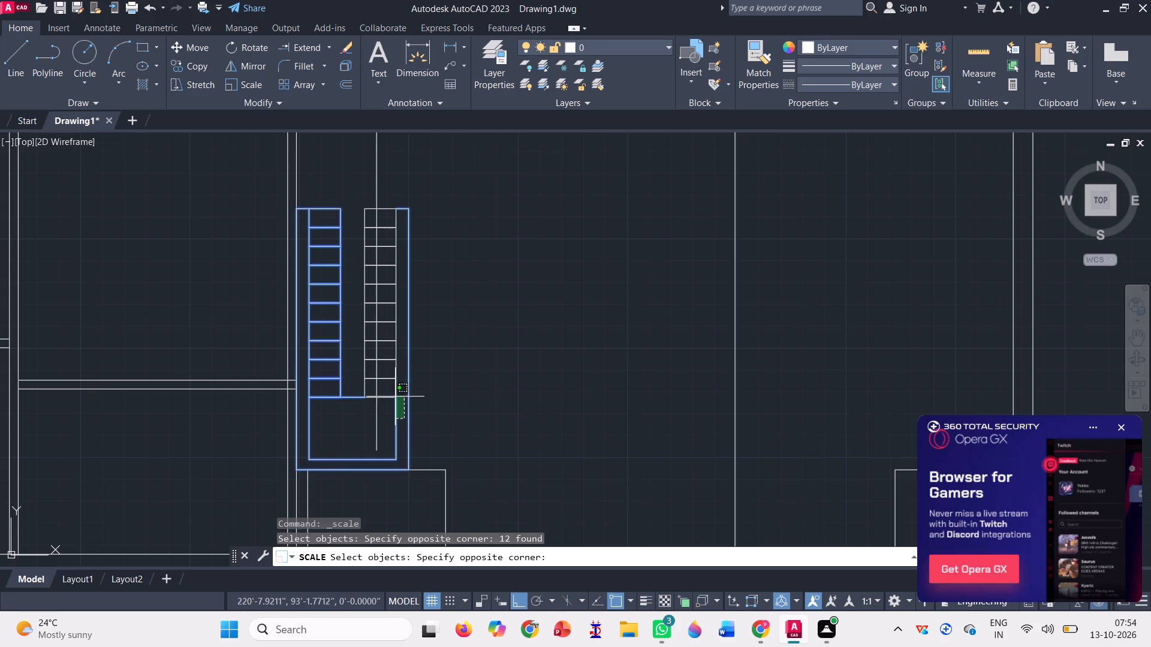
left_click(390, 205)
key("space")
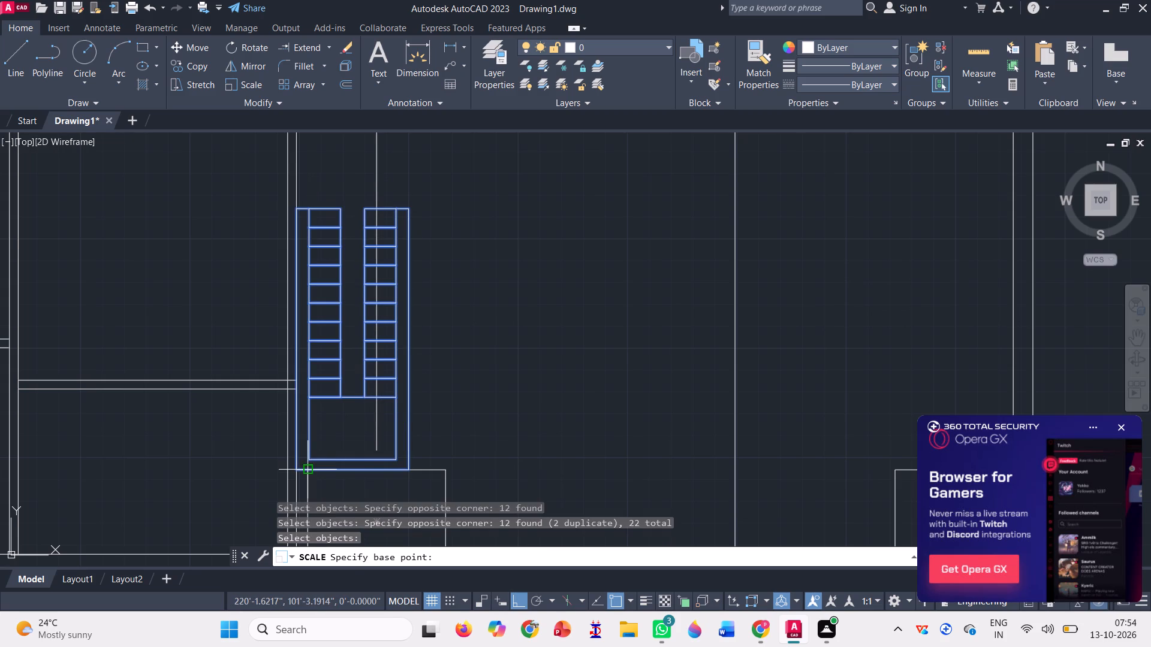
left_click(300, 467)
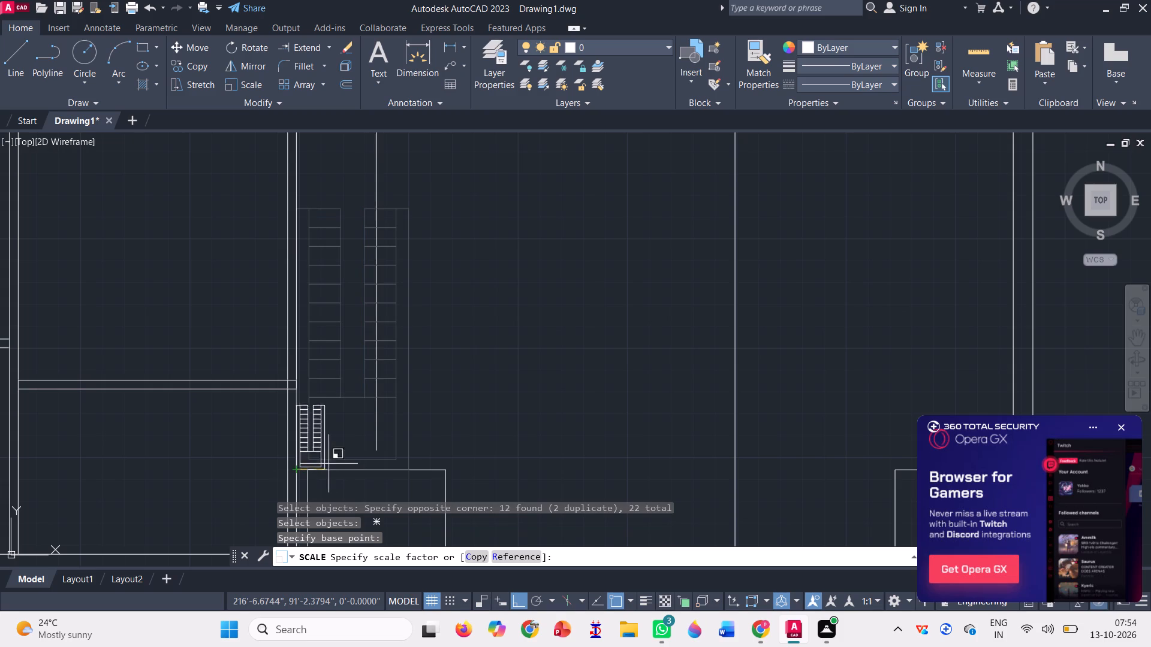
left_click(468, 470)
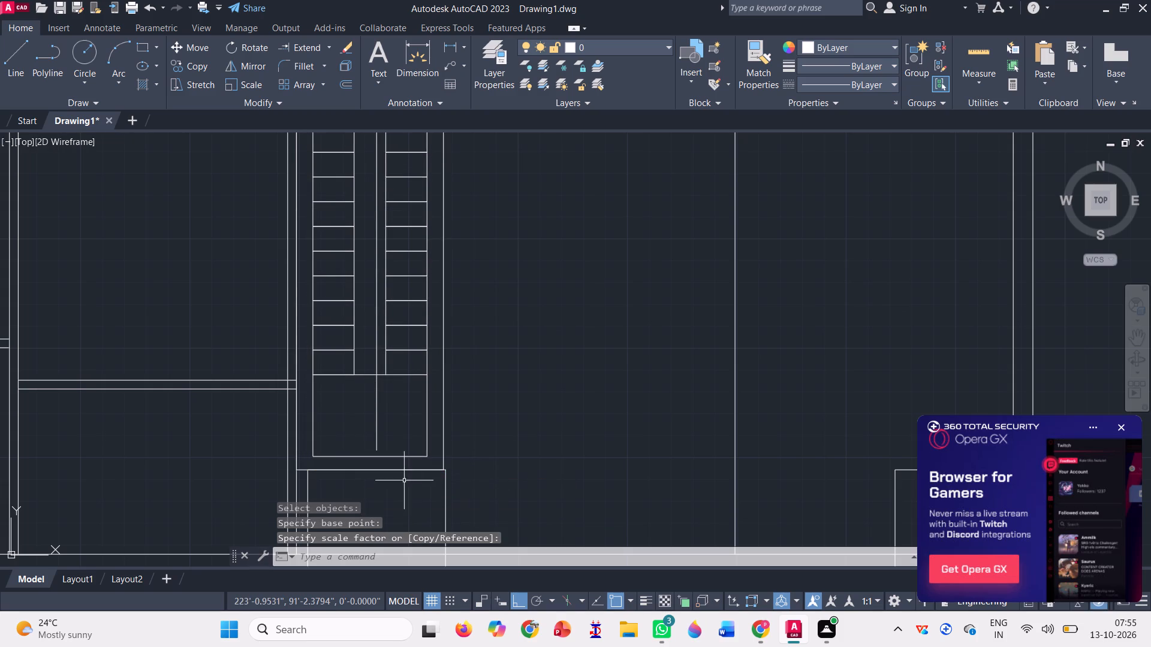
Scale the second floor staircase from its lower-left corner, picking the upper-right corner of the column below as the scale point.
scroll(424, 462, "up", 1)
scroll(439, 484, "down", 1)
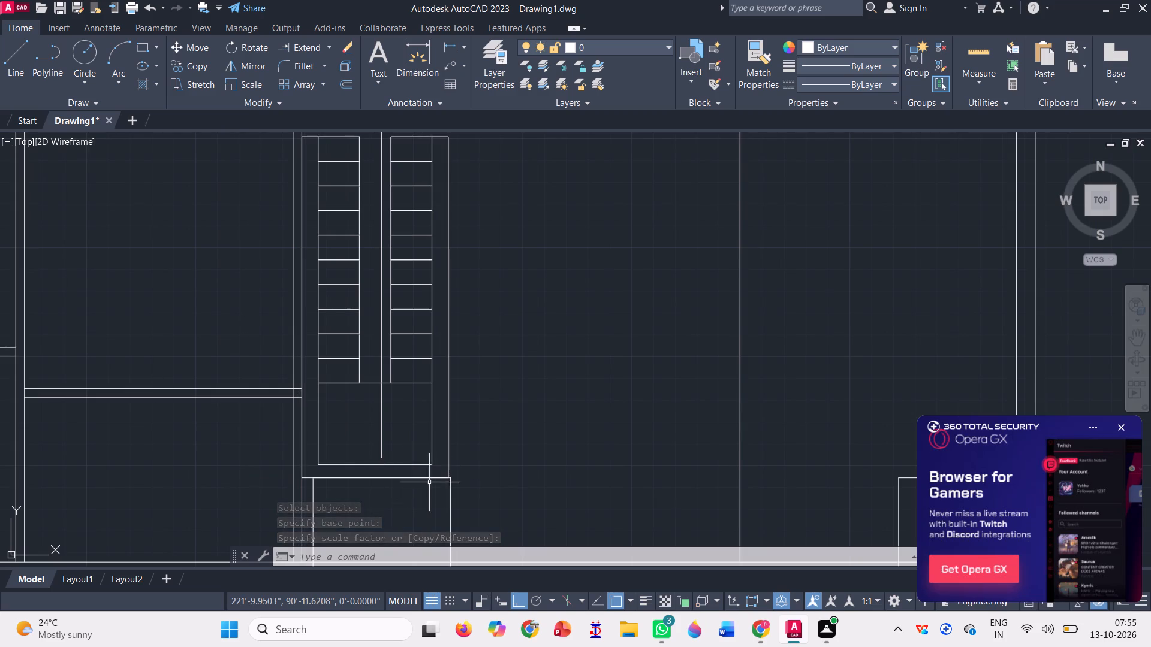
scroll(456, 383, "down", 1)
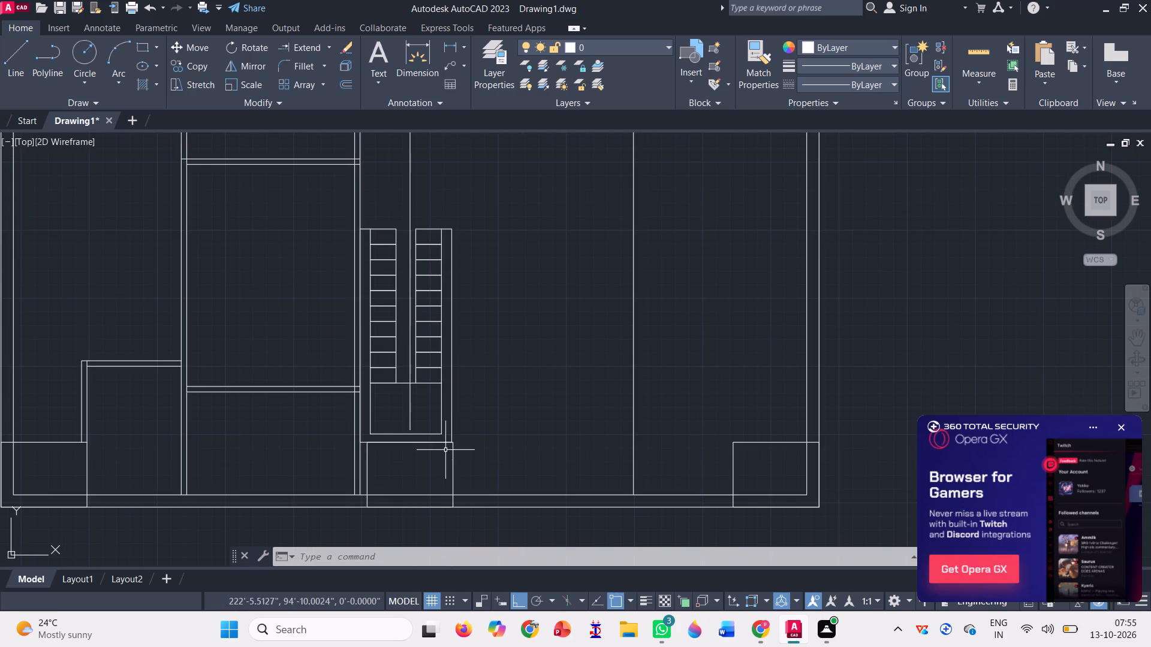
scroll(444, 452, "up", 2)
scroll(475, 413, "up", 2)
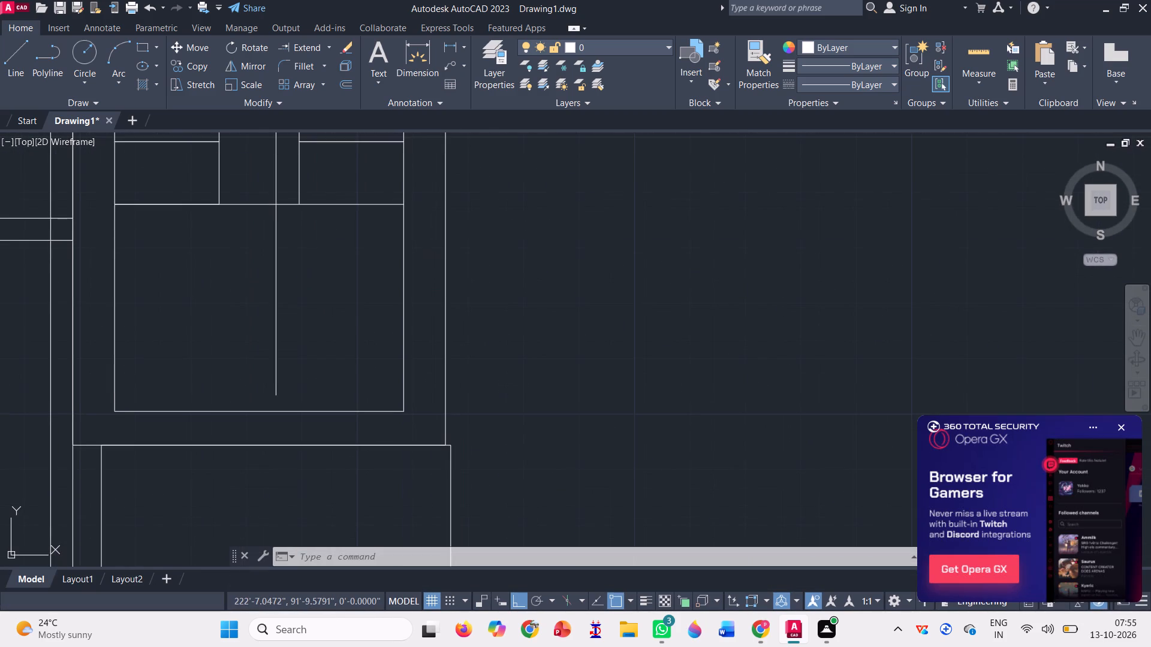
left_click(244, 81)
scroll(315, 338, "down", 3)
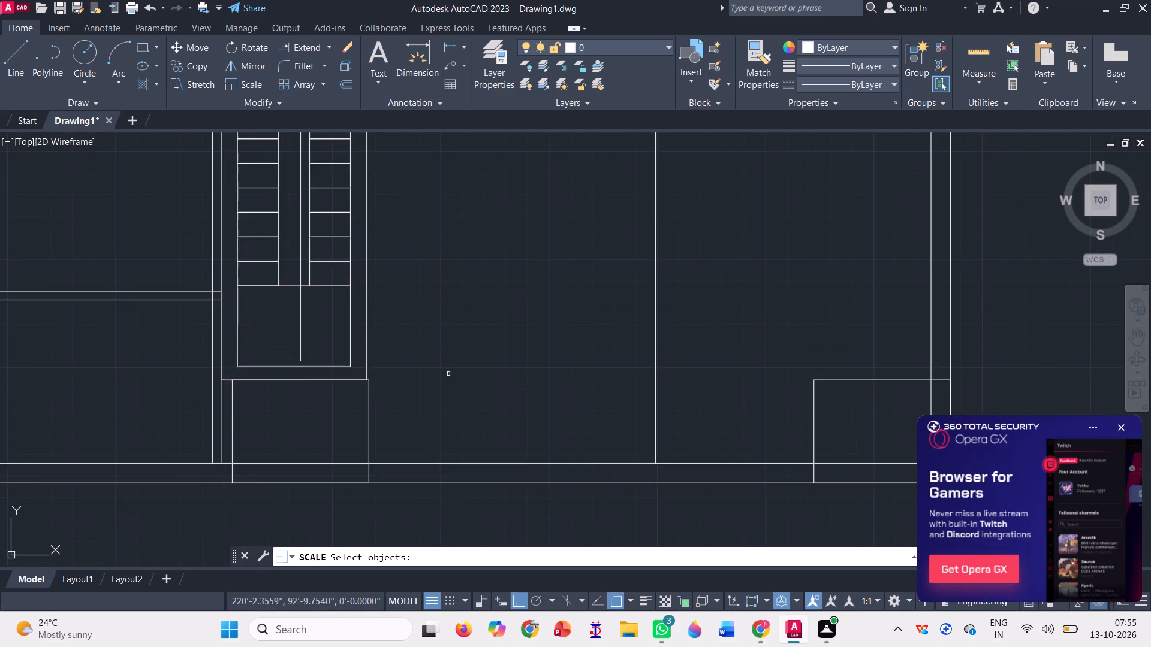
scroll(450, 374, "down", 1)
left_click(416, 338)
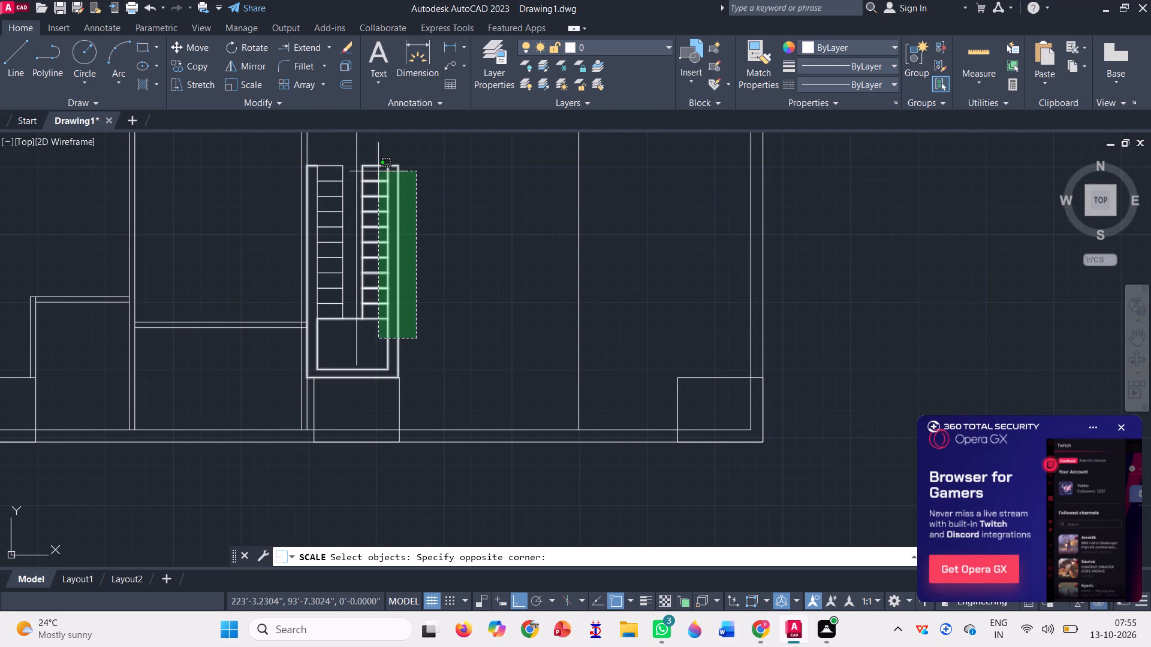
left_click(370, 157)
left_click(335, 340)
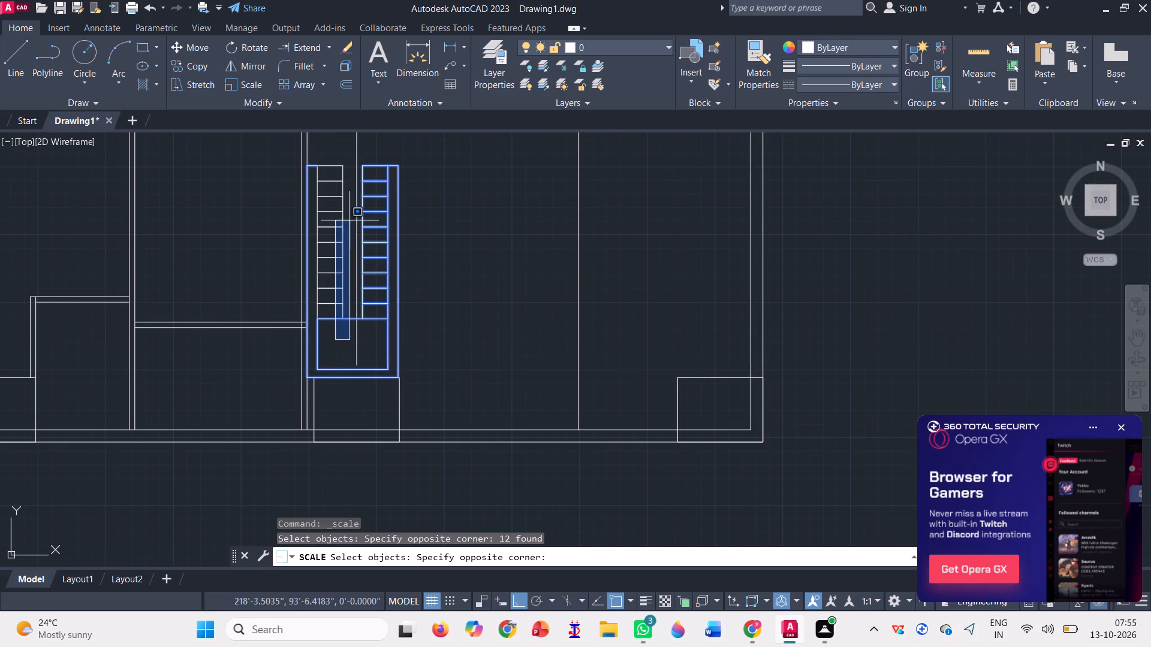
left_click(321, 158)
key("space")
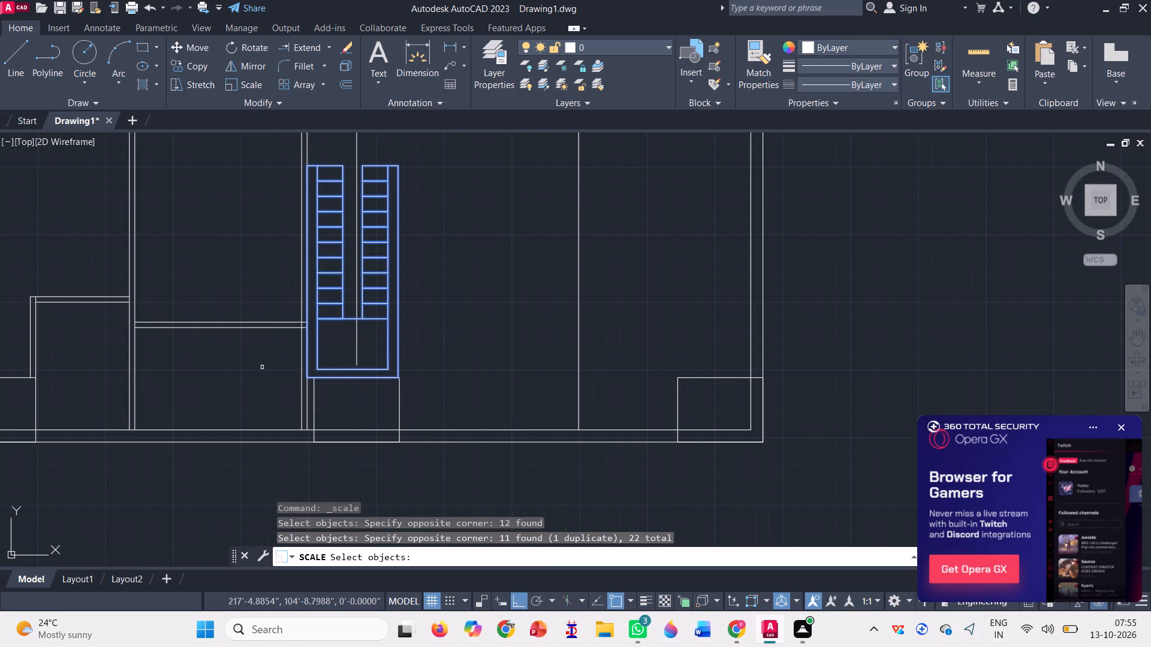
scroll(330, 389, "up", 2)
scroll(251, 363, "up", 2)
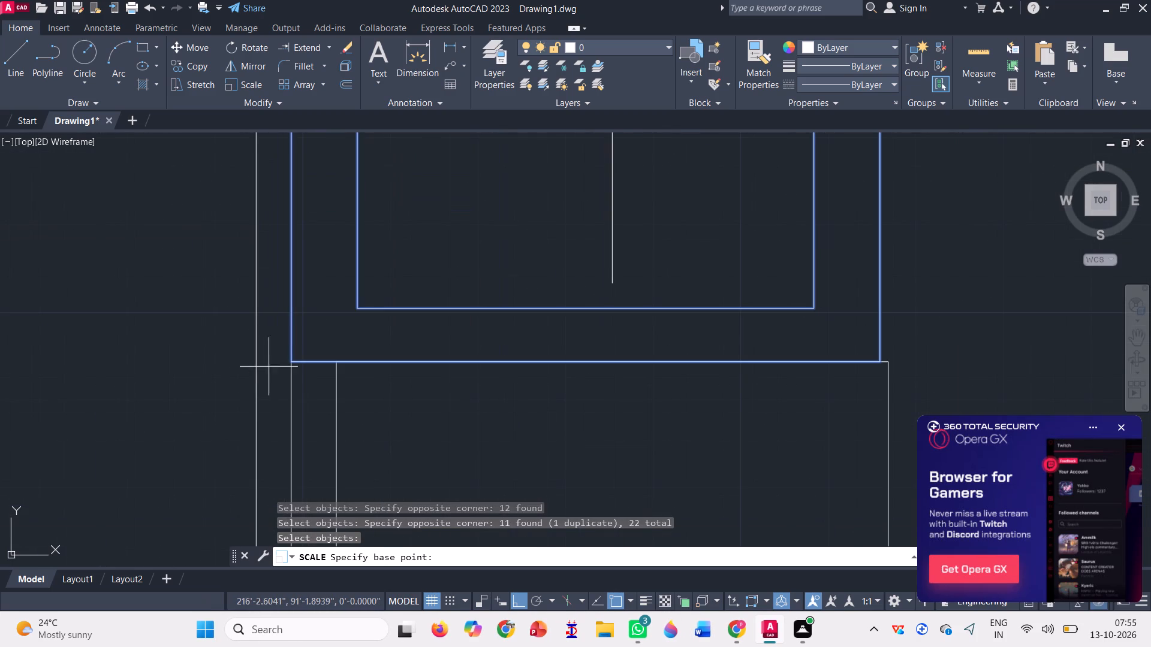
left_click(291, 359)
scroll(291, 359, "down", 2)
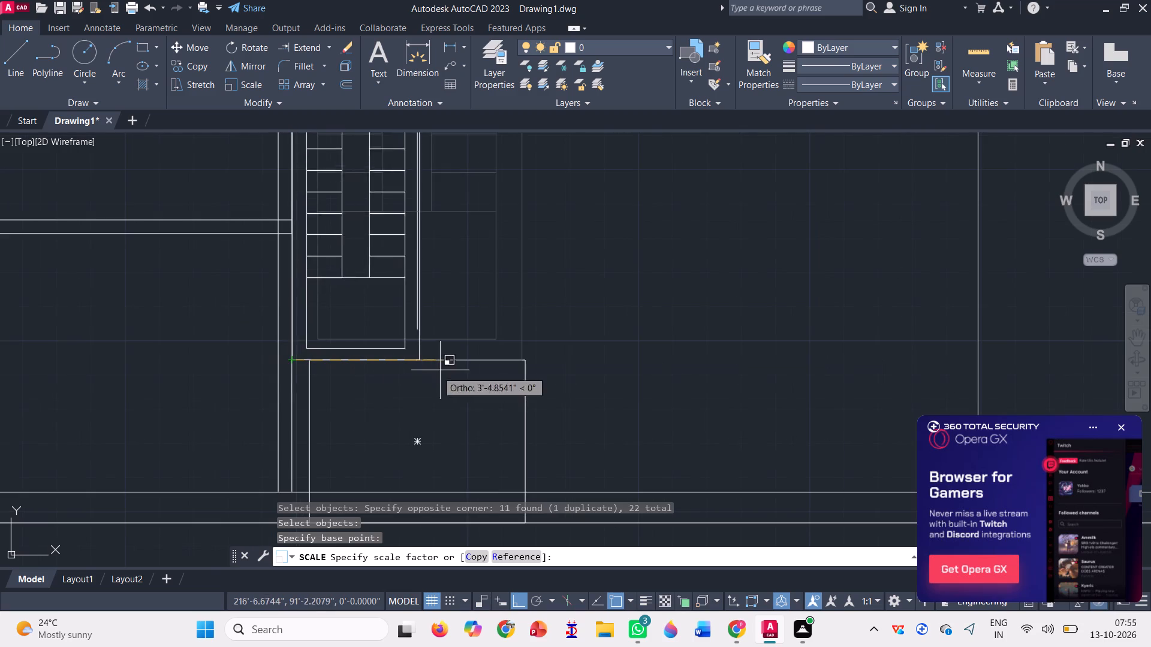
scroll(543, 356, "up", 2)
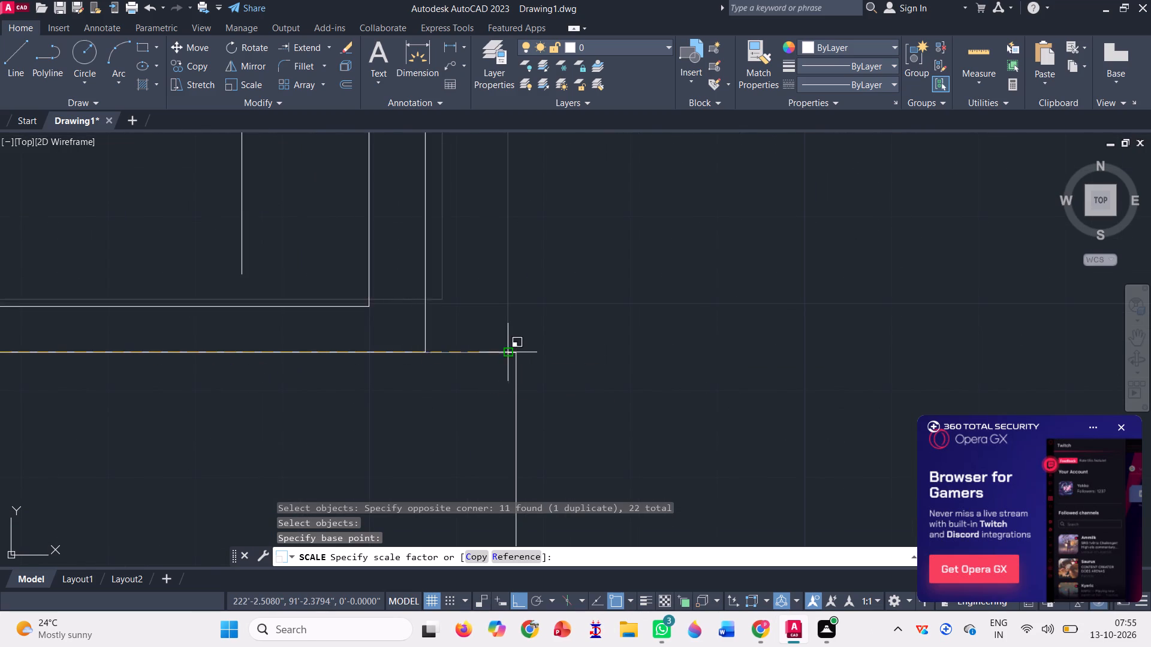
scroll(522, 349, "up", 4)
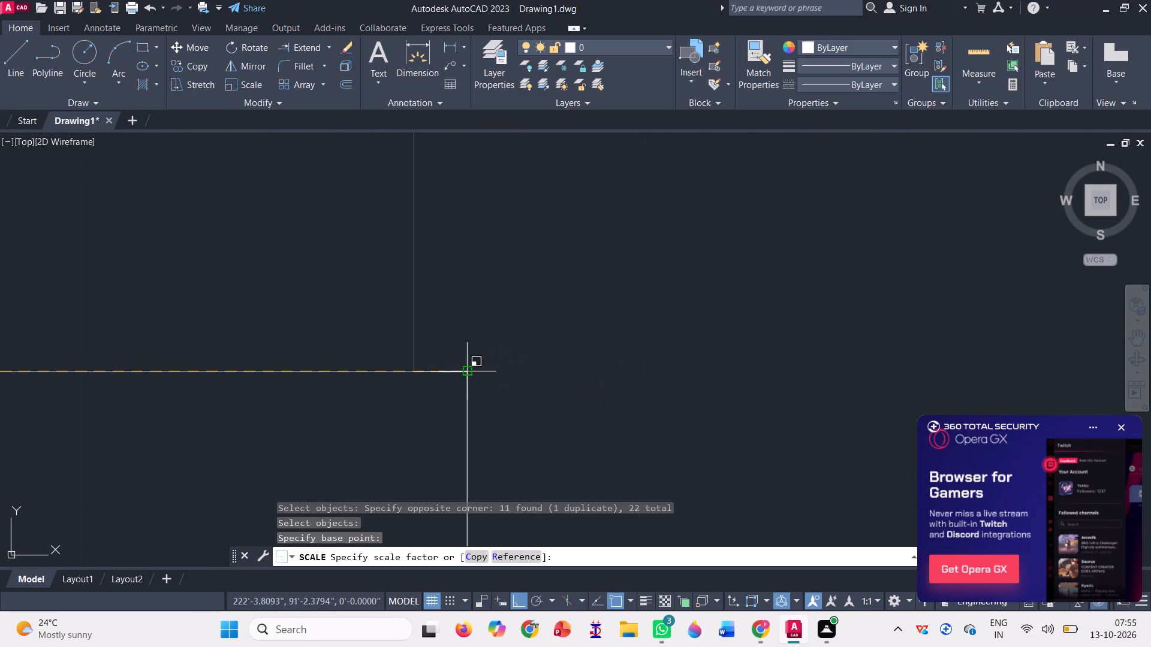
left_click(471, 372)
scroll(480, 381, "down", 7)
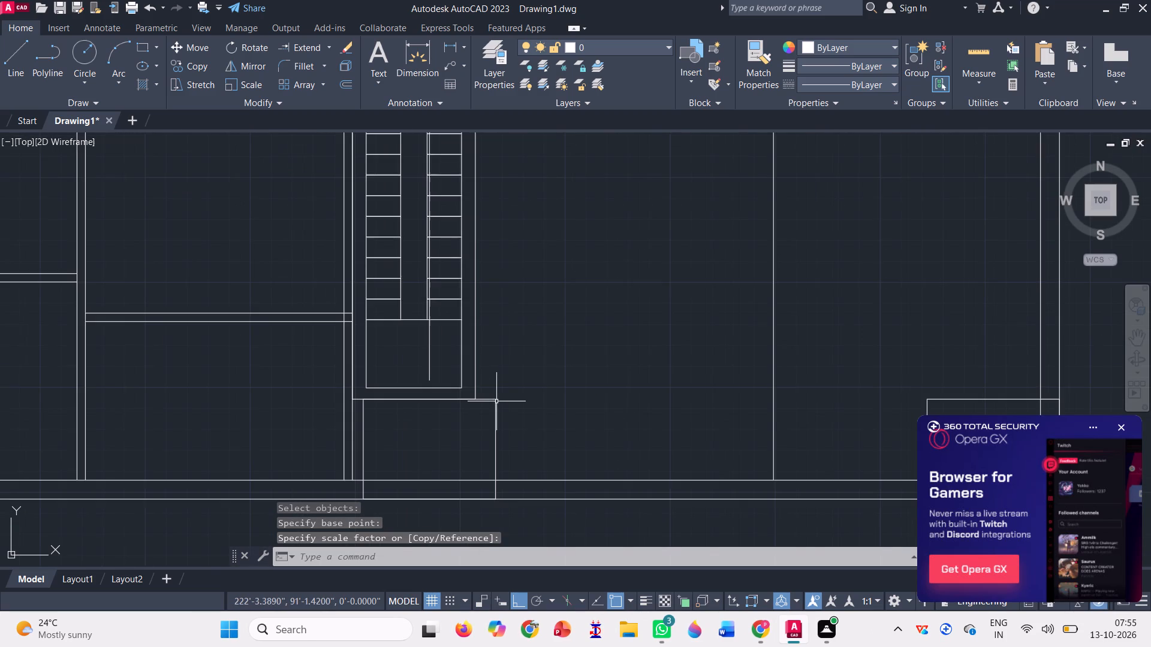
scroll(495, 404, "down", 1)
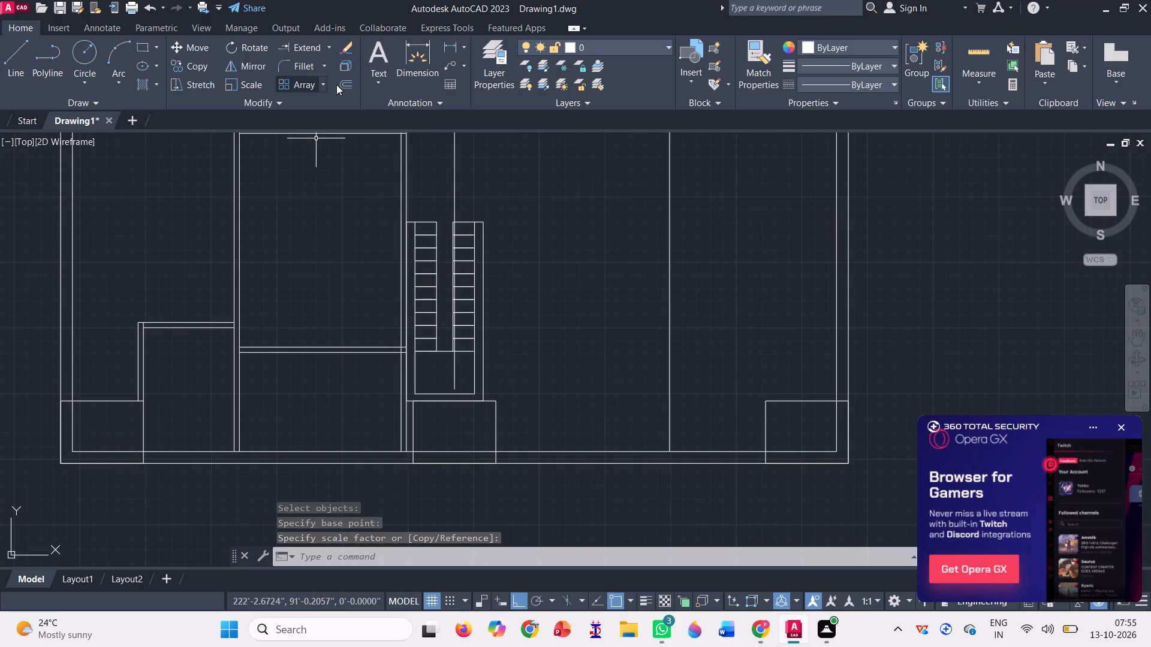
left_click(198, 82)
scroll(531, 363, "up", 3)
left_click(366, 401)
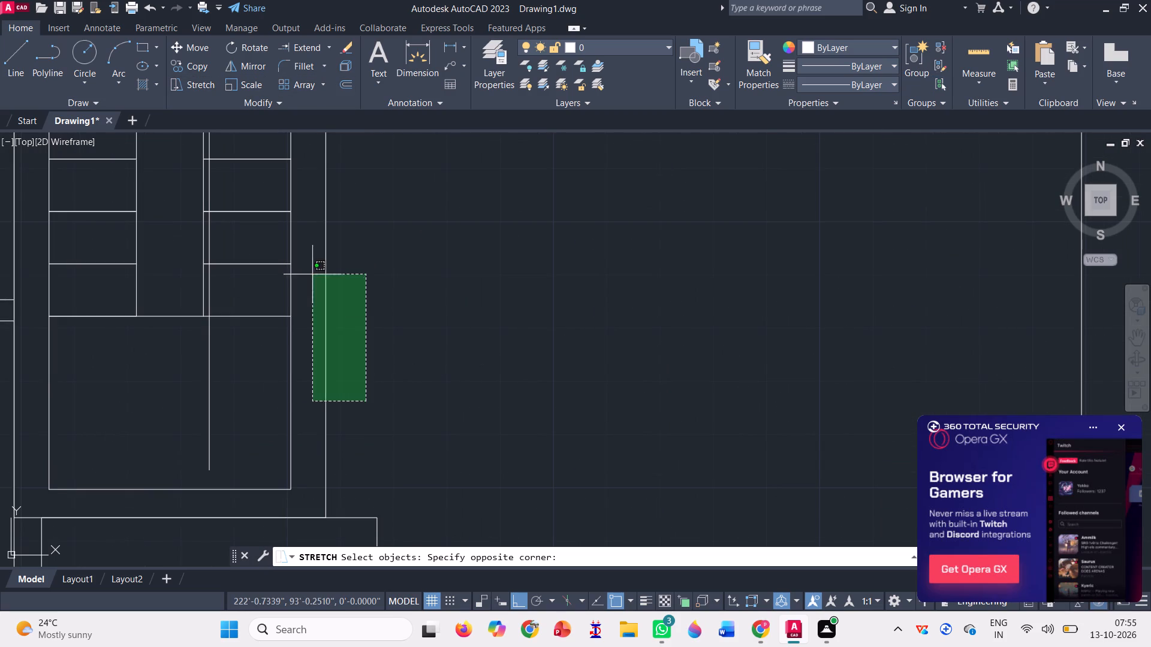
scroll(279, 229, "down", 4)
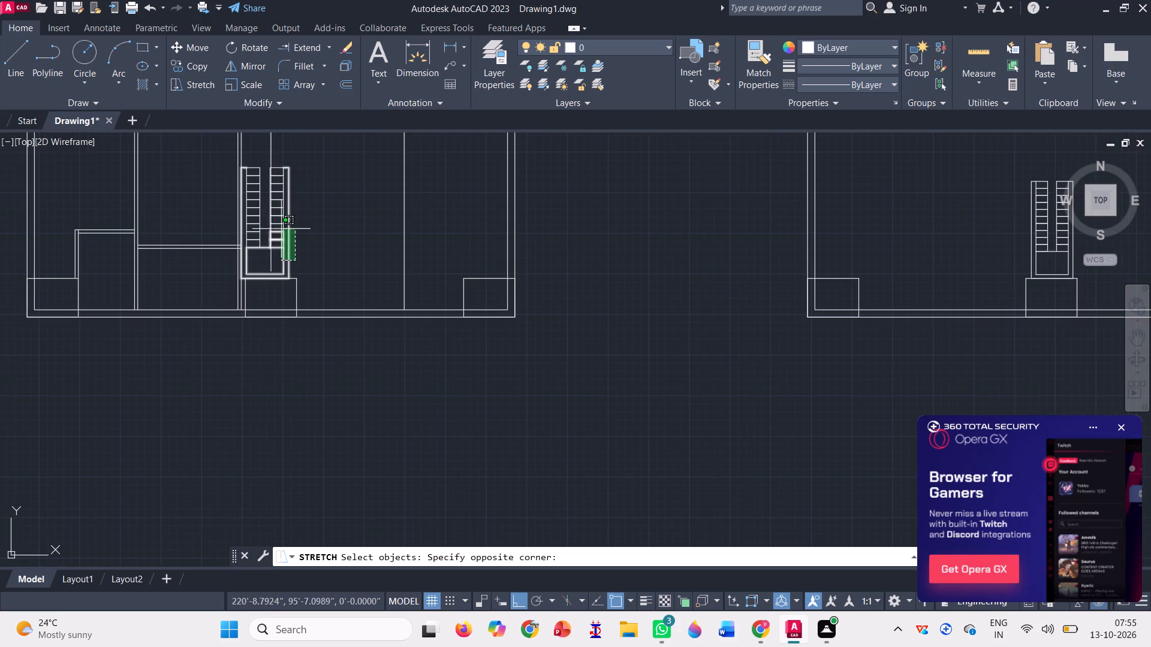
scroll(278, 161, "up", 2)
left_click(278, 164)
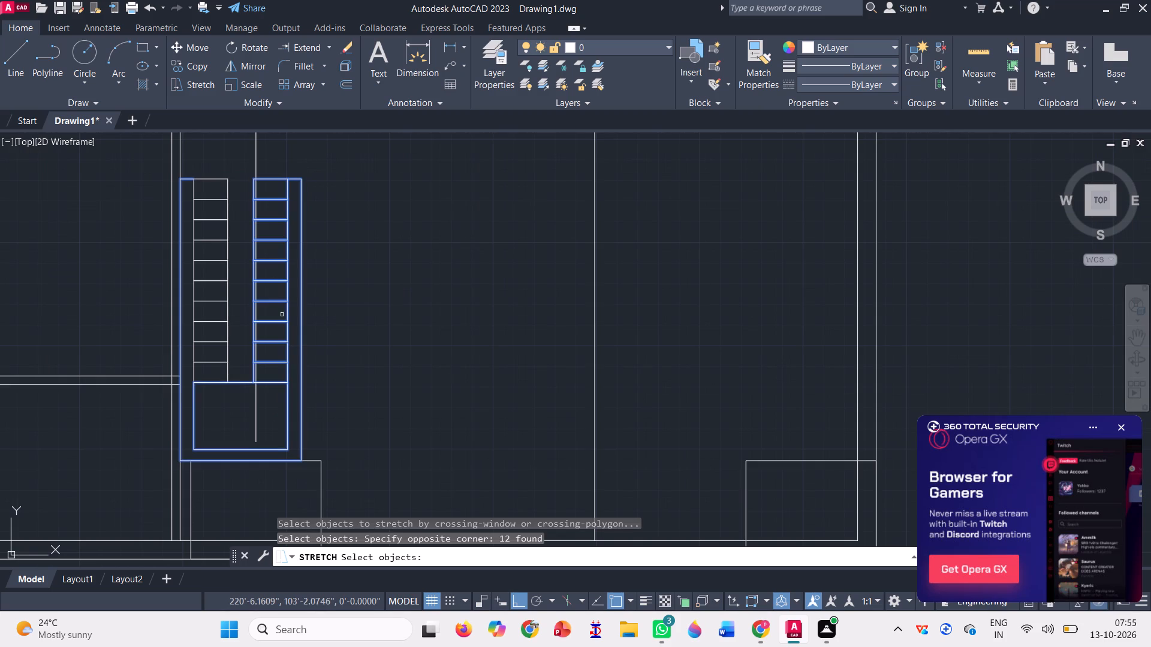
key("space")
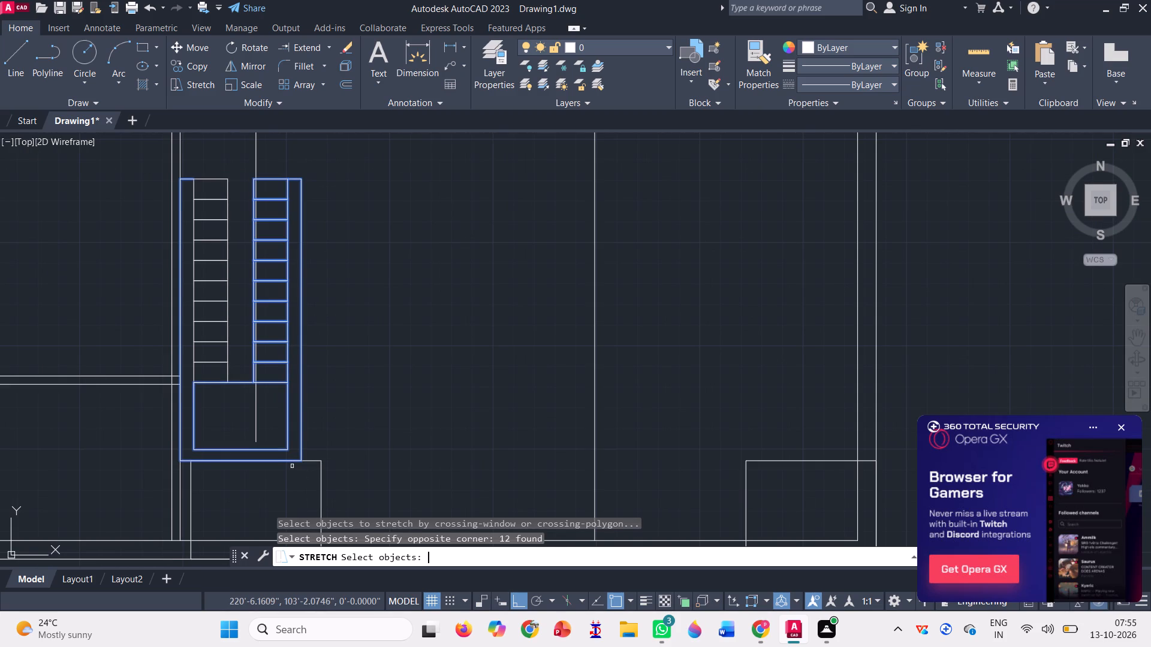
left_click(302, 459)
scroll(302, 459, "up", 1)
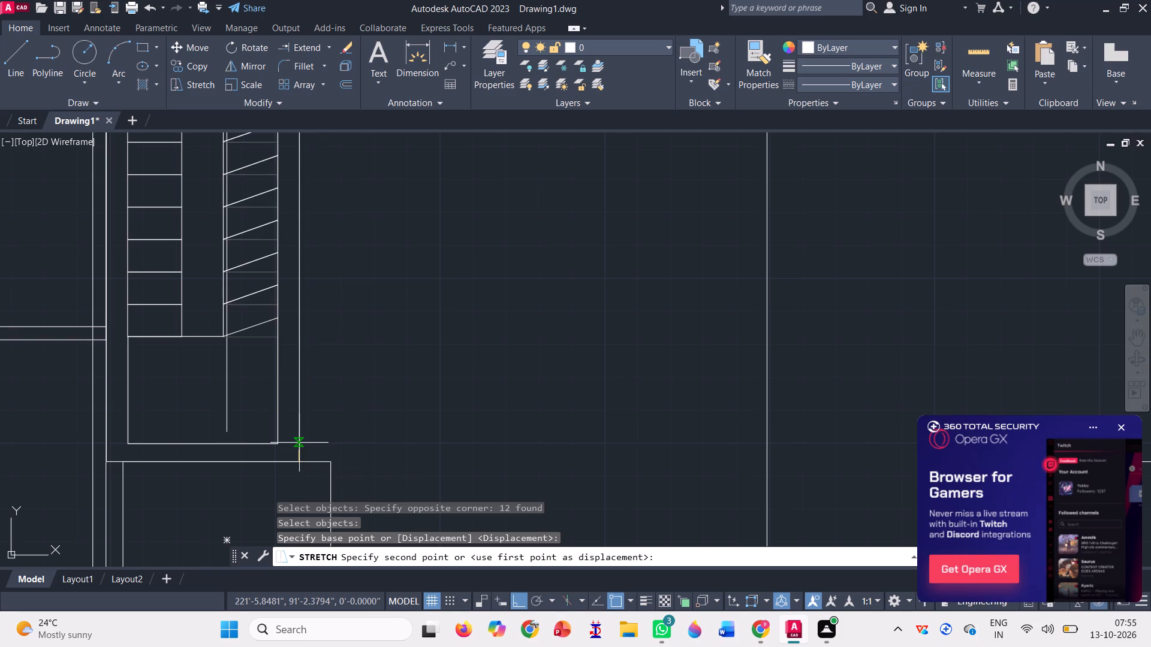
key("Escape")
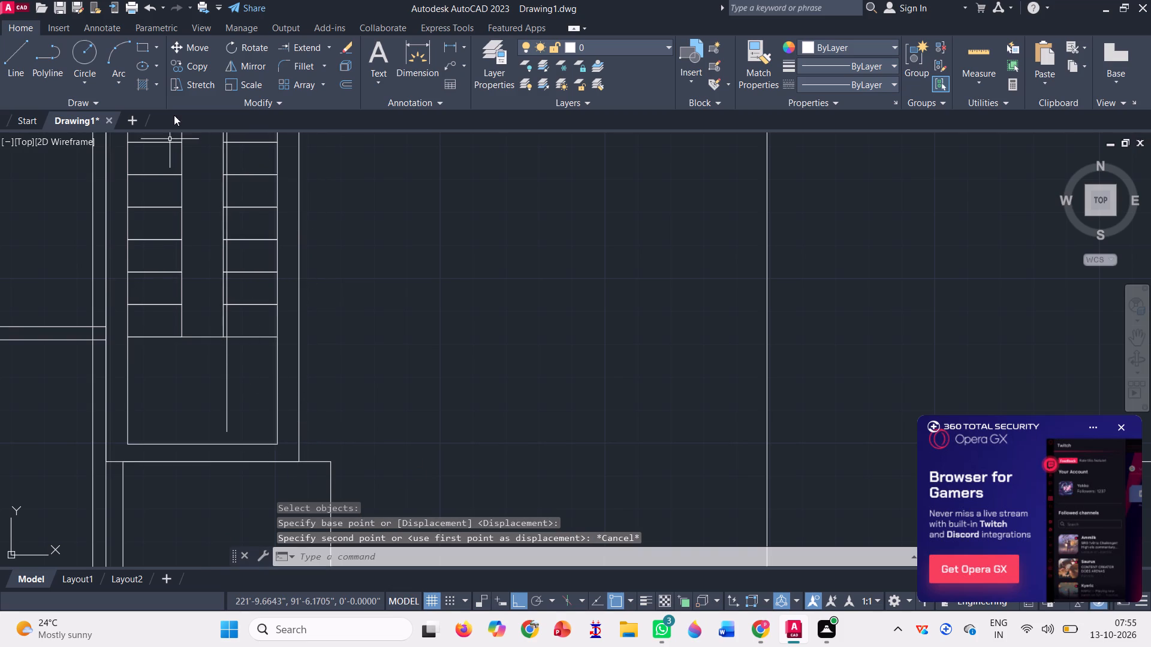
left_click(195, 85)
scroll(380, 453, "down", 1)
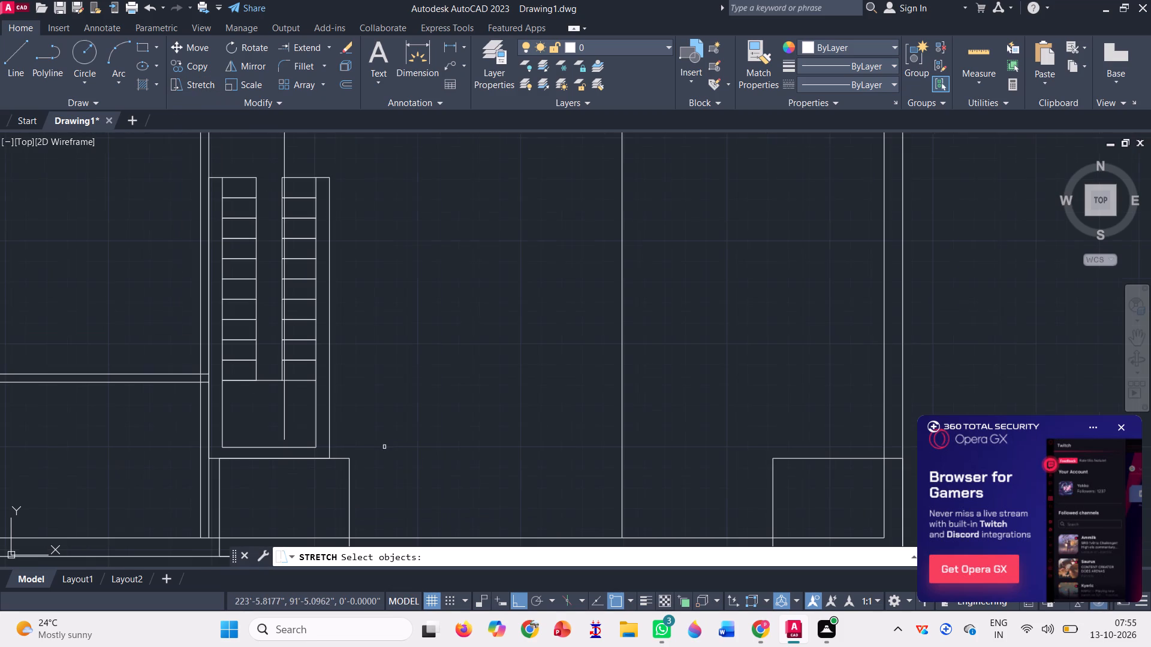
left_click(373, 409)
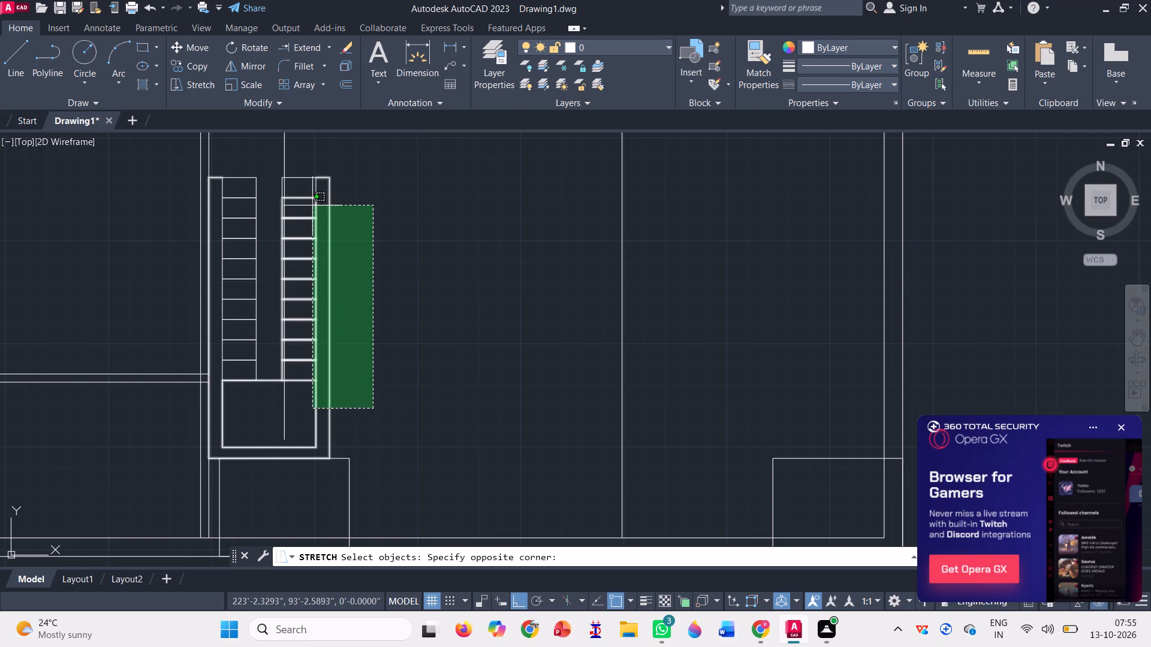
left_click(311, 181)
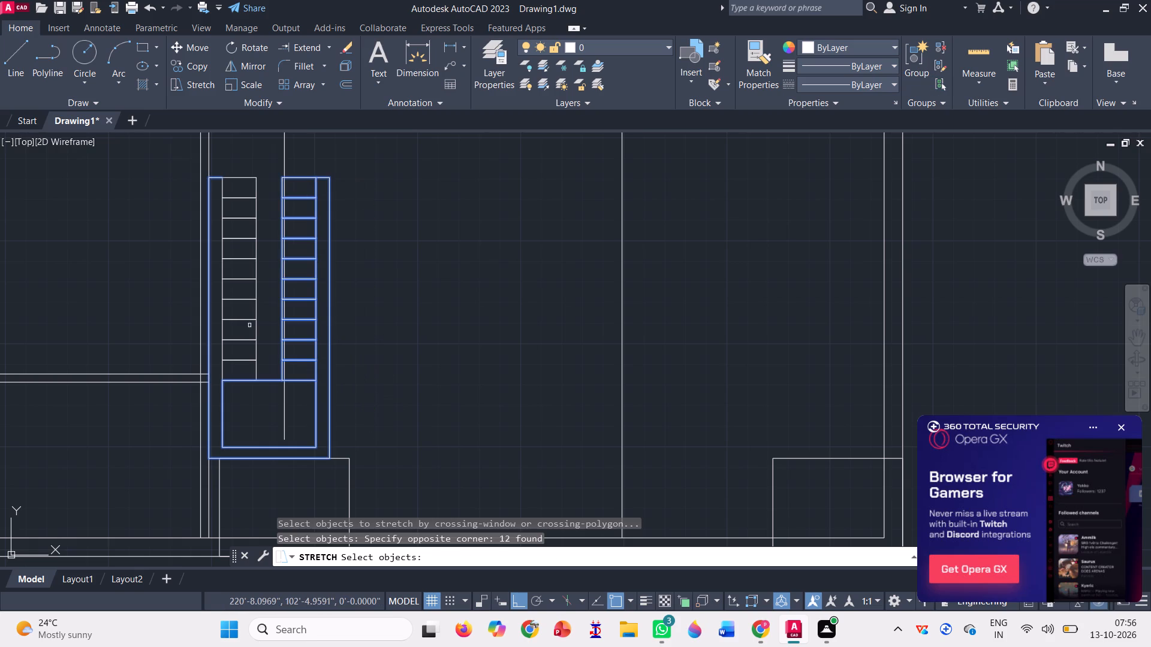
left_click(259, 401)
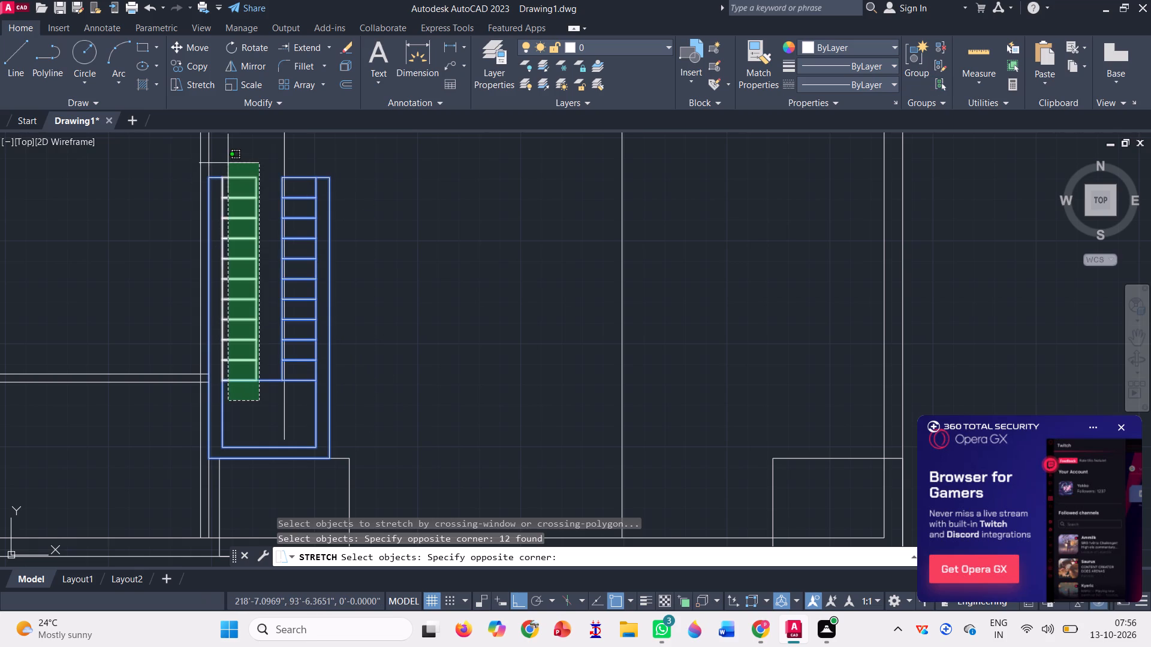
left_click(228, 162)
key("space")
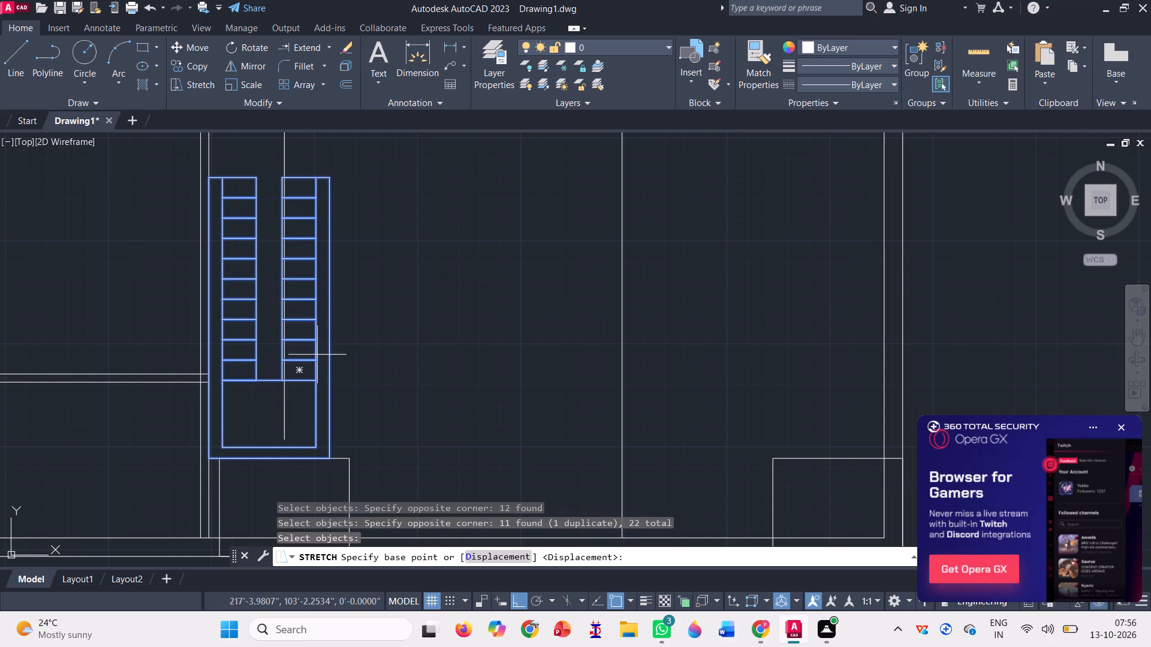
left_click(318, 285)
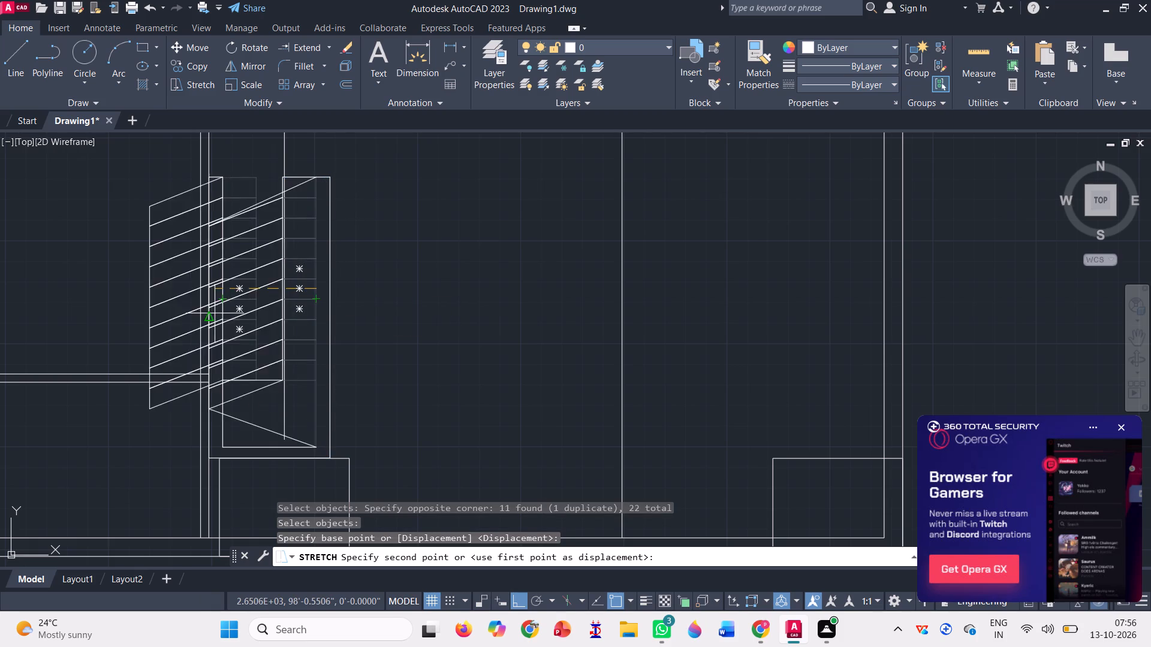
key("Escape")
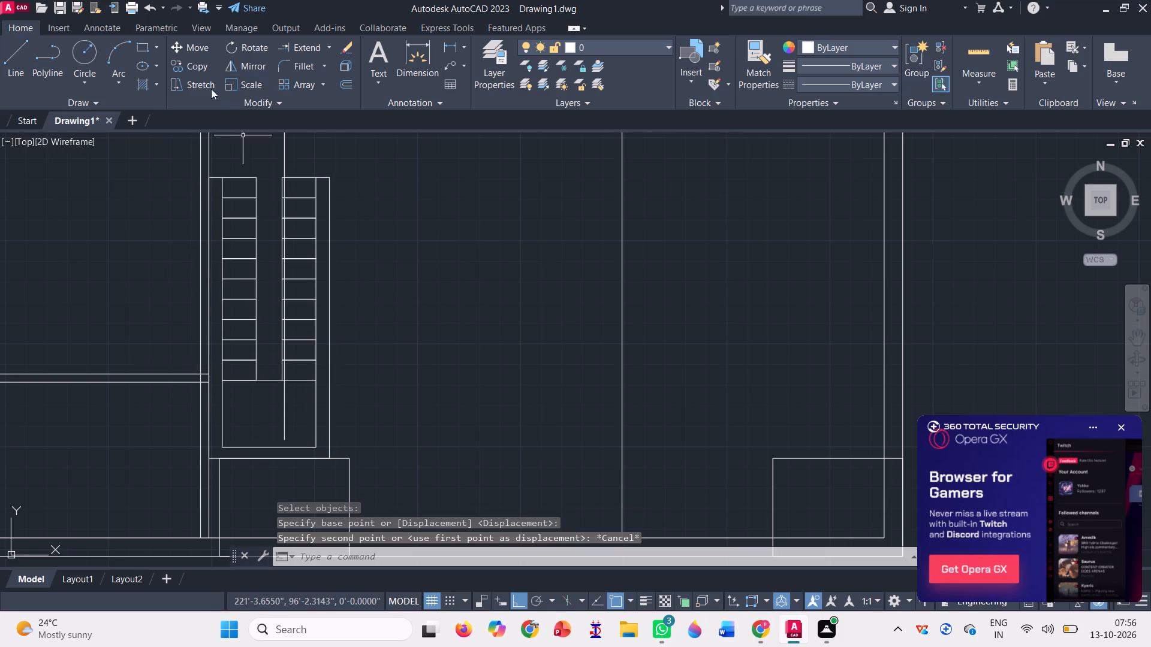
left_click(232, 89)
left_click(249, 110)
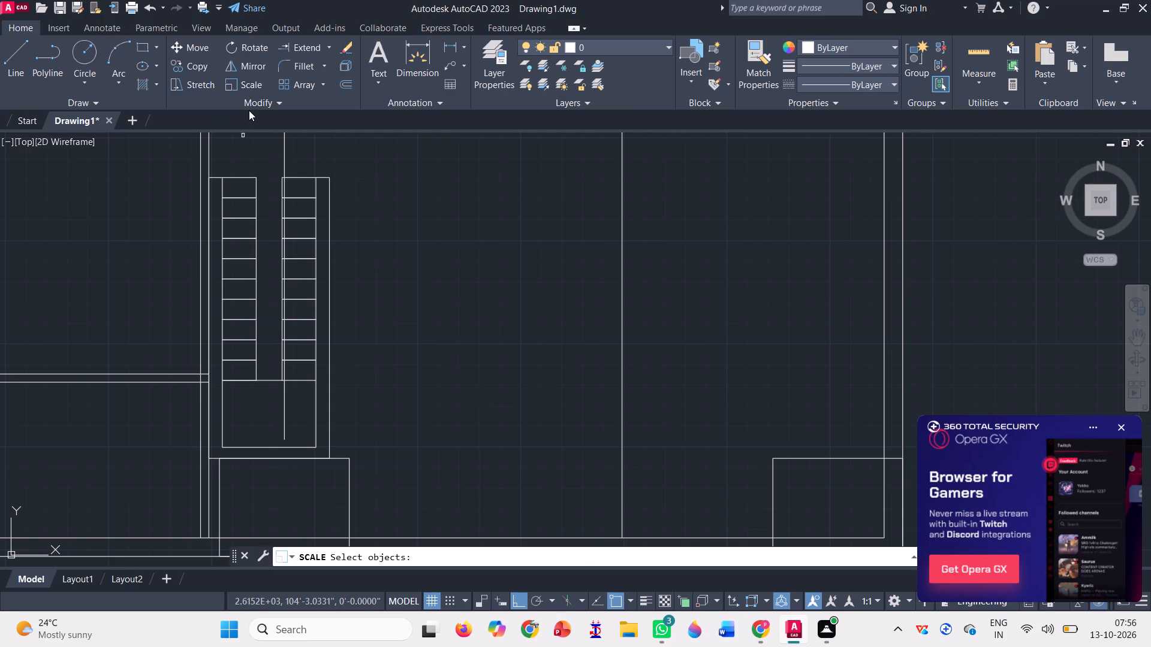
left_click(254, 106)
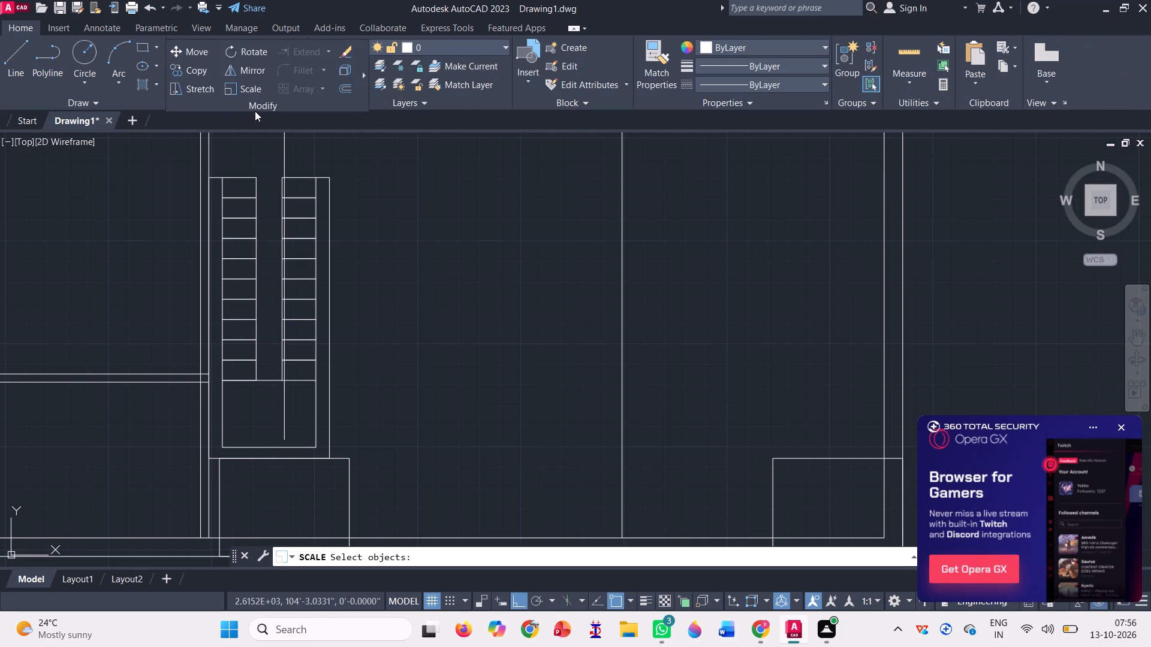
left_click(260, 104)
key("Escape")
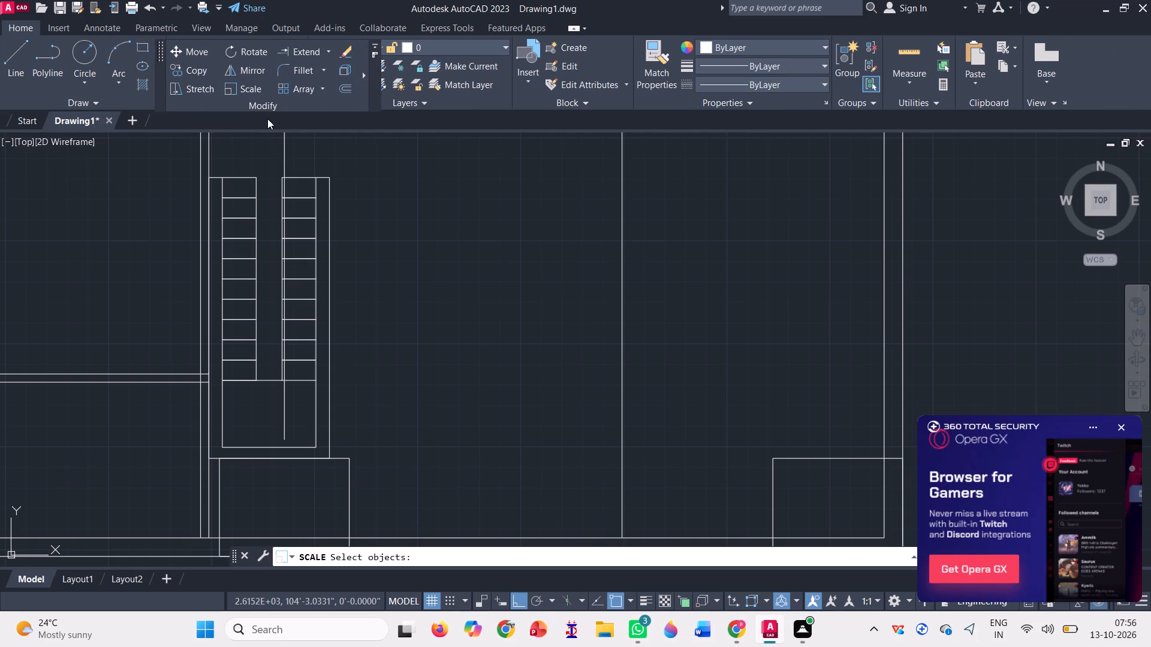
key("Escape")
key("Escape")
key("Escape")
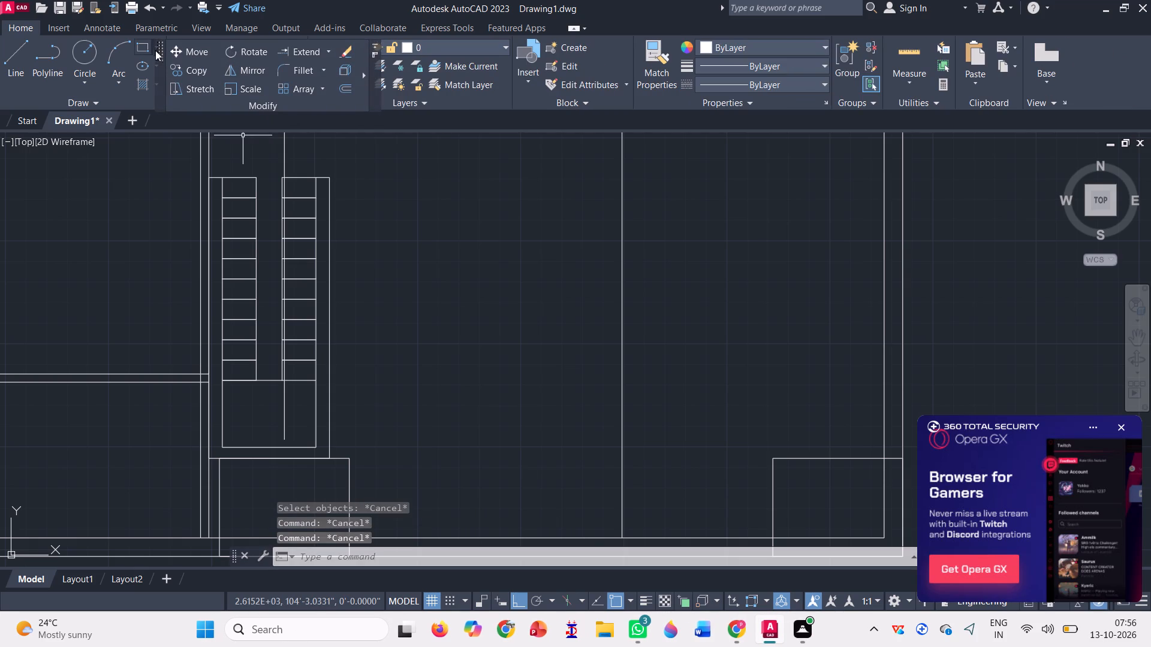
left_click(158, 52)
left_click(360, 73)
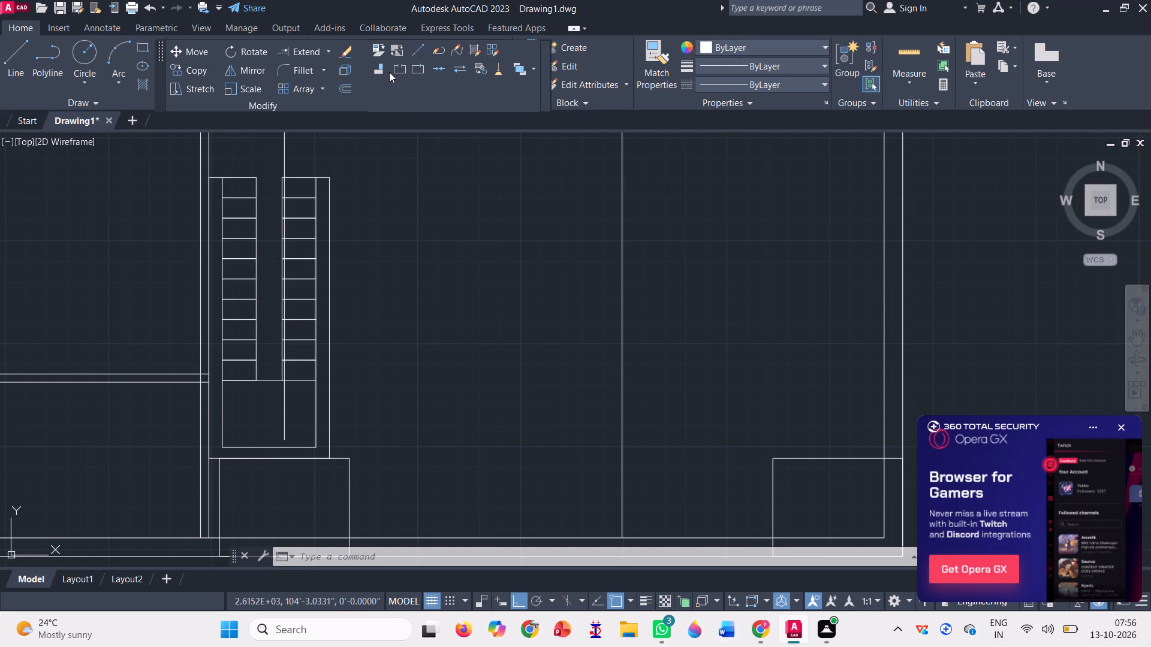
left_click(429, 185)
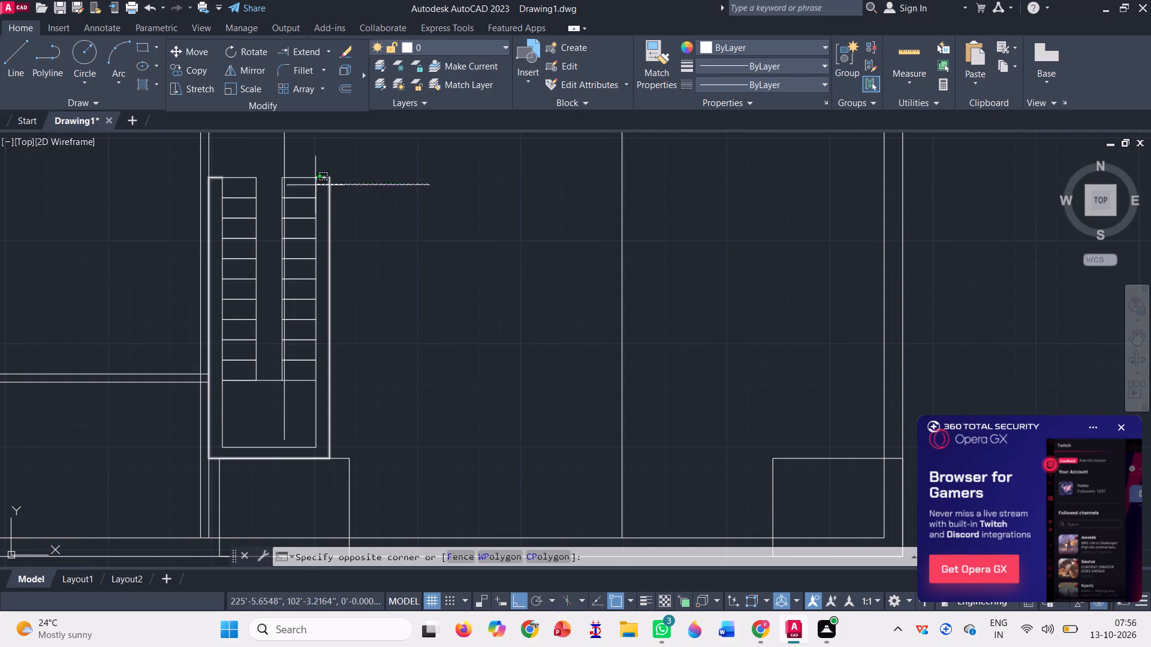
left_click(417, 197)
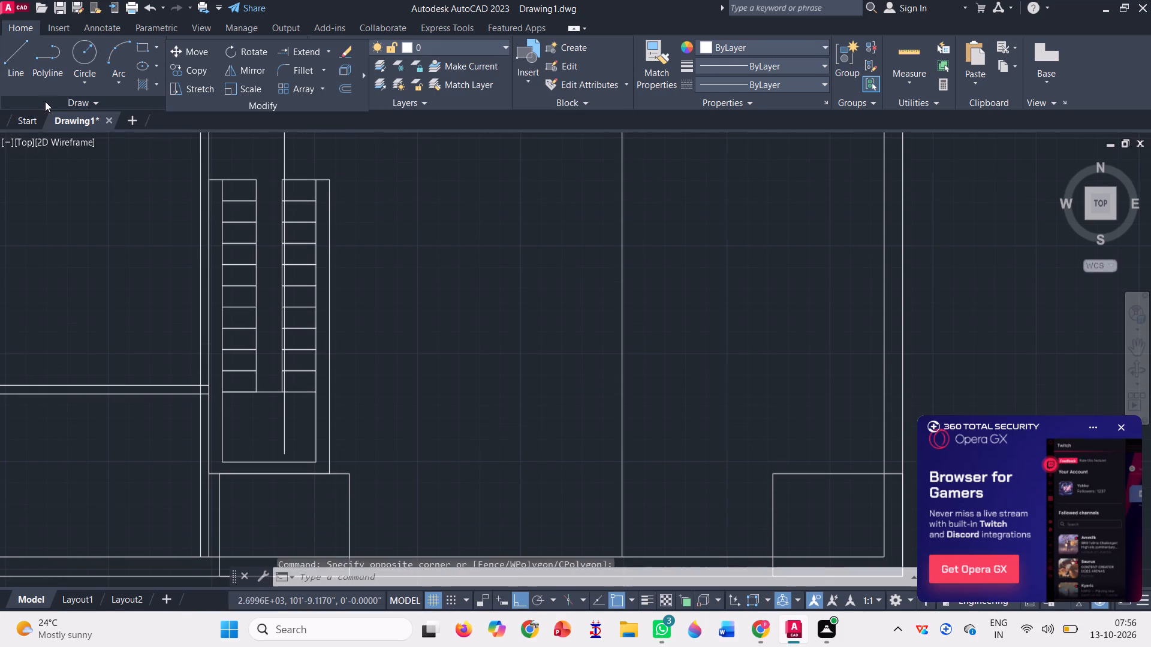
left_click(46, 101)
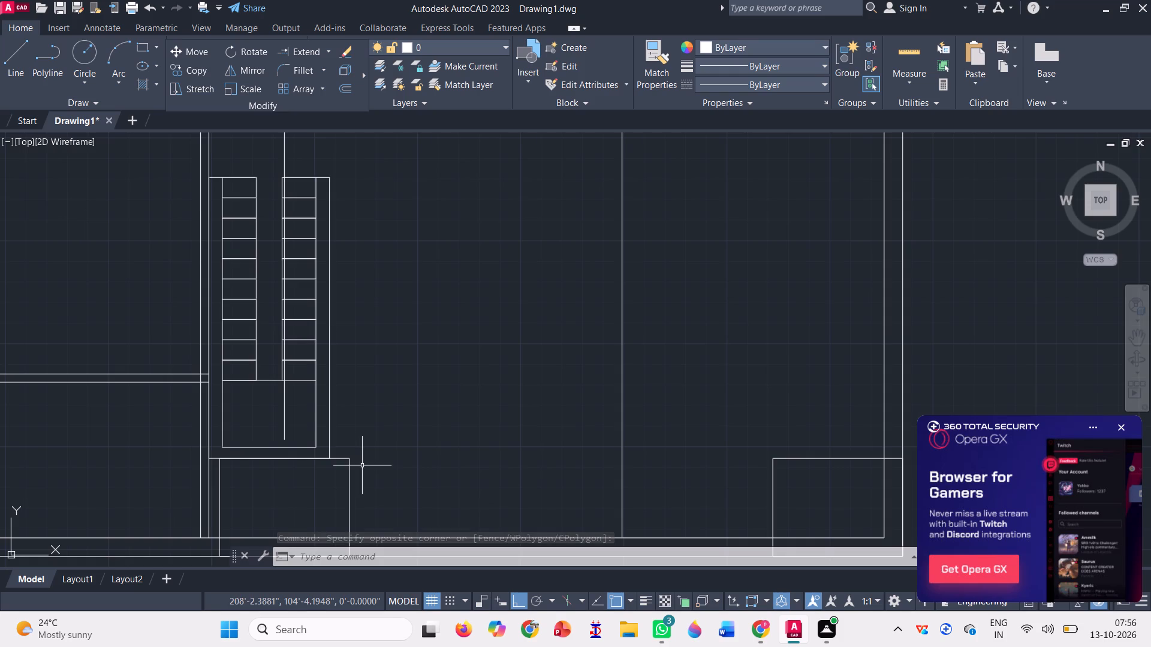
Scale the second floor staircase up from its lower-left corner, at a distance of about 6'-7", bringing its right edge to the column's right edge.
scroll(308, 442, "up", 2)
scroll(308, 442, "down", 2)
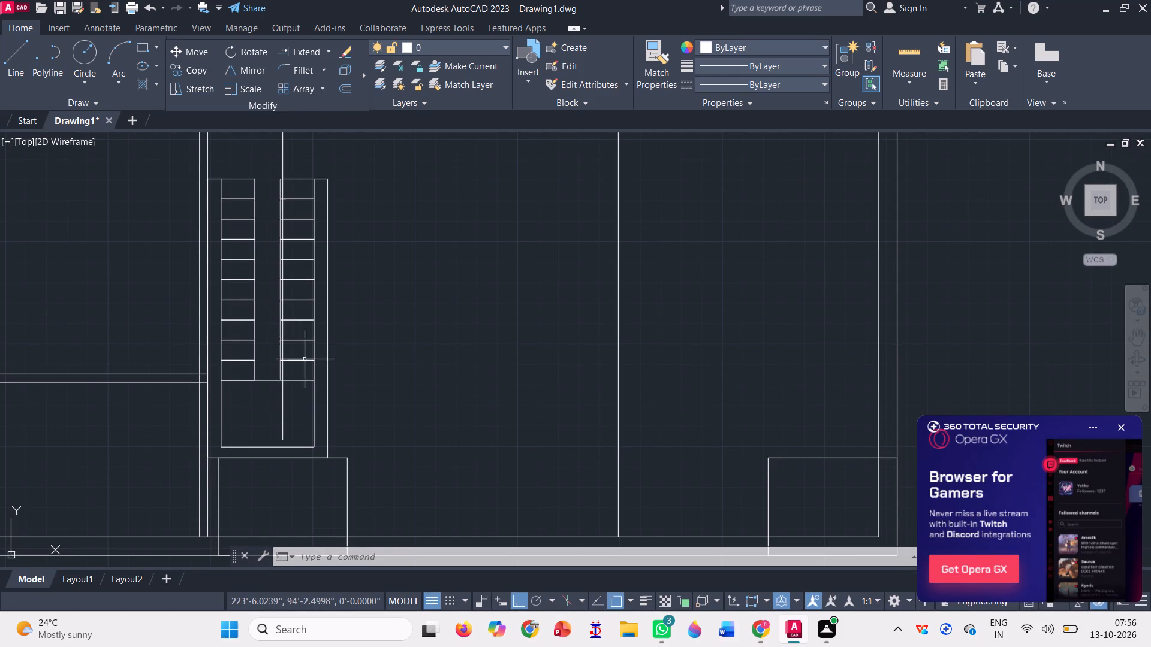
left_click(353, 371)
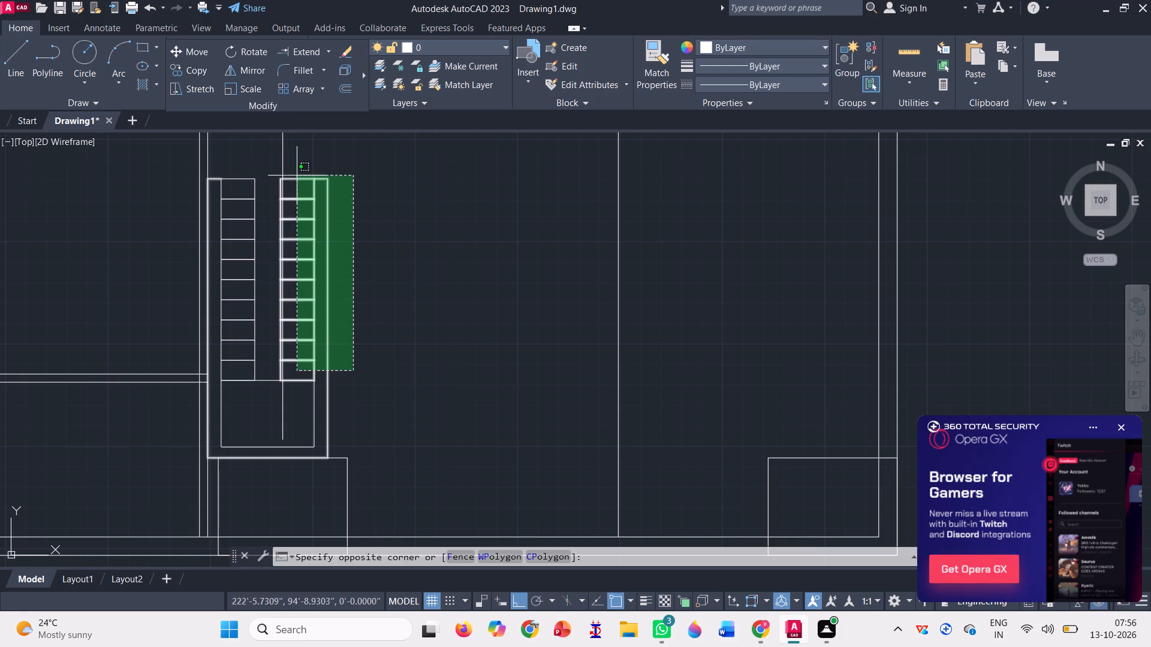
left_click(297, 175)
left_click(255, 388)
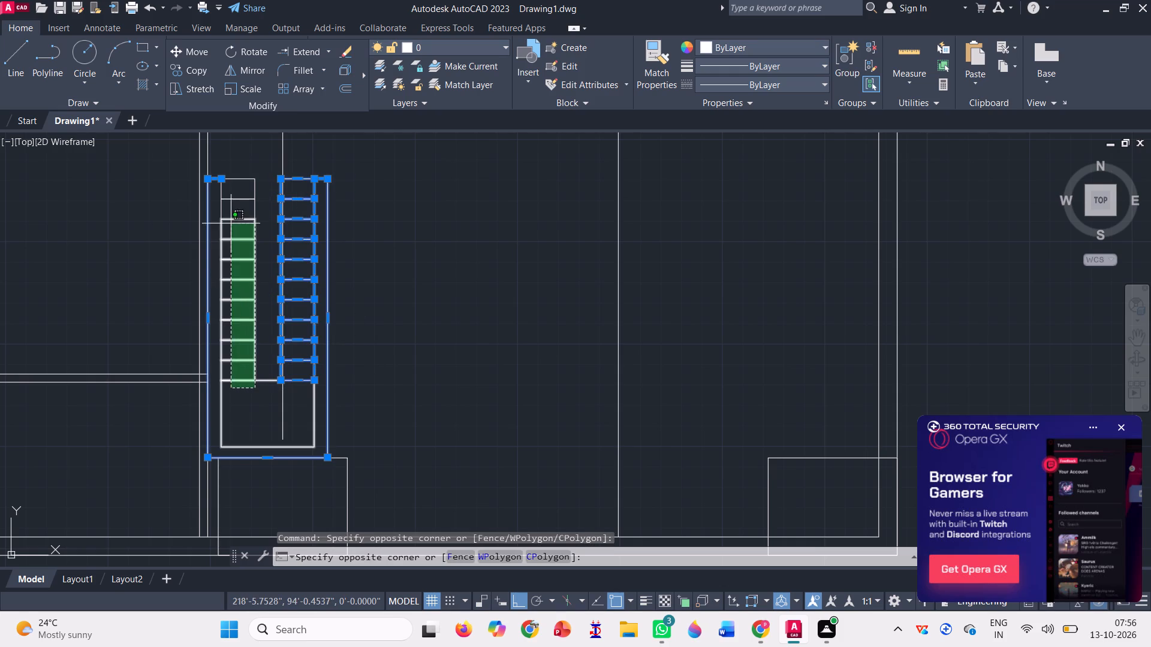
left_click(231, 171)
left_click(239, 82)
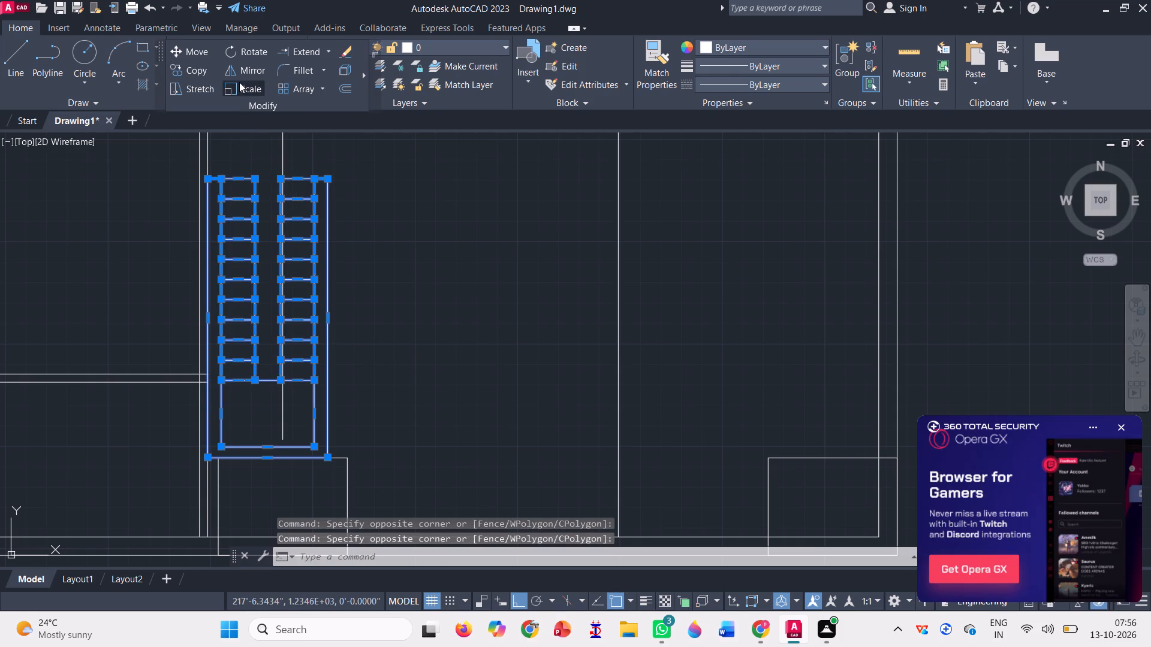
scroll(195, 391, "up", 3)
scroll(188, 456, "down", 3)
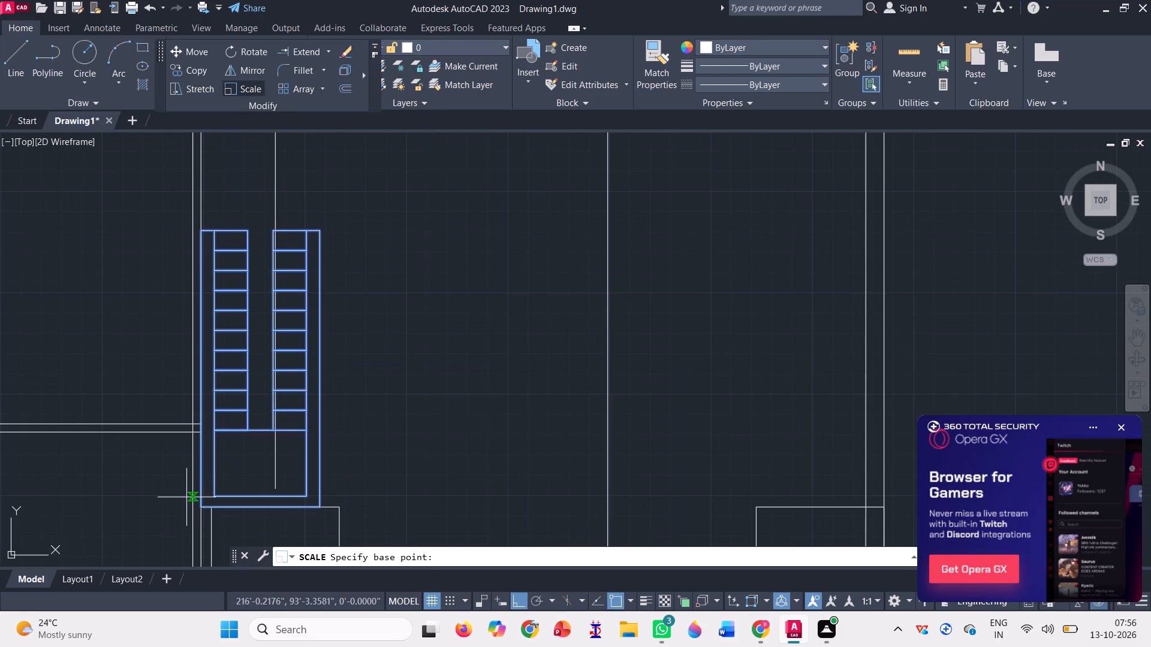
left_click(204, 508)
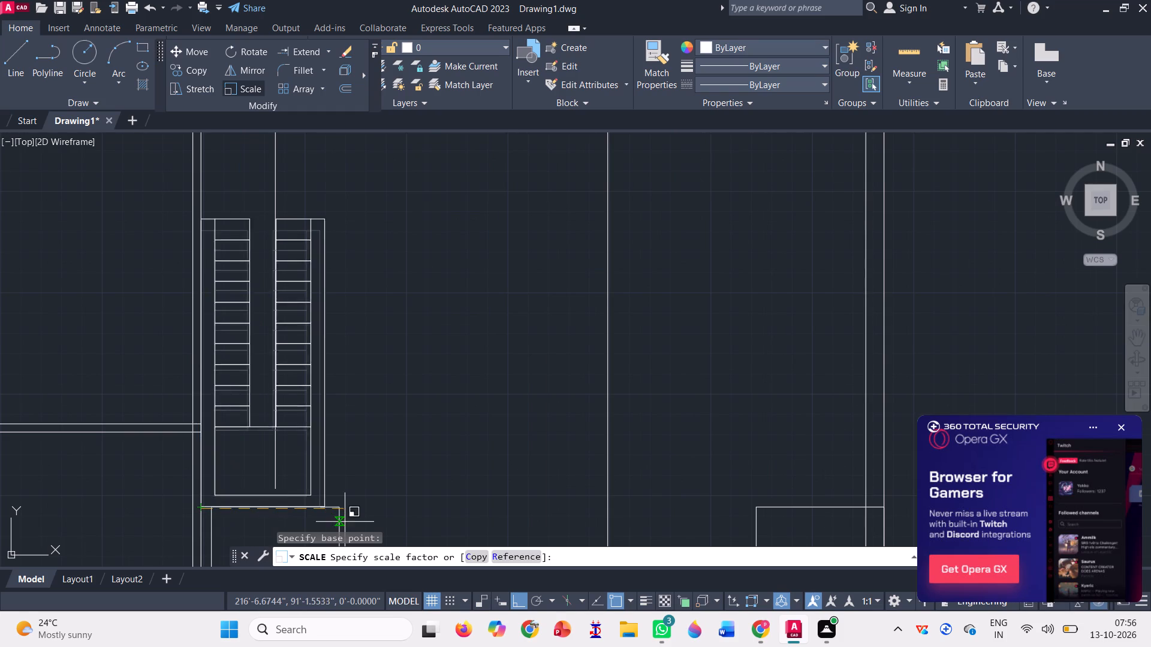
scroll(358, 525, "up", 7)
scroll(399, 485, "down", 3)
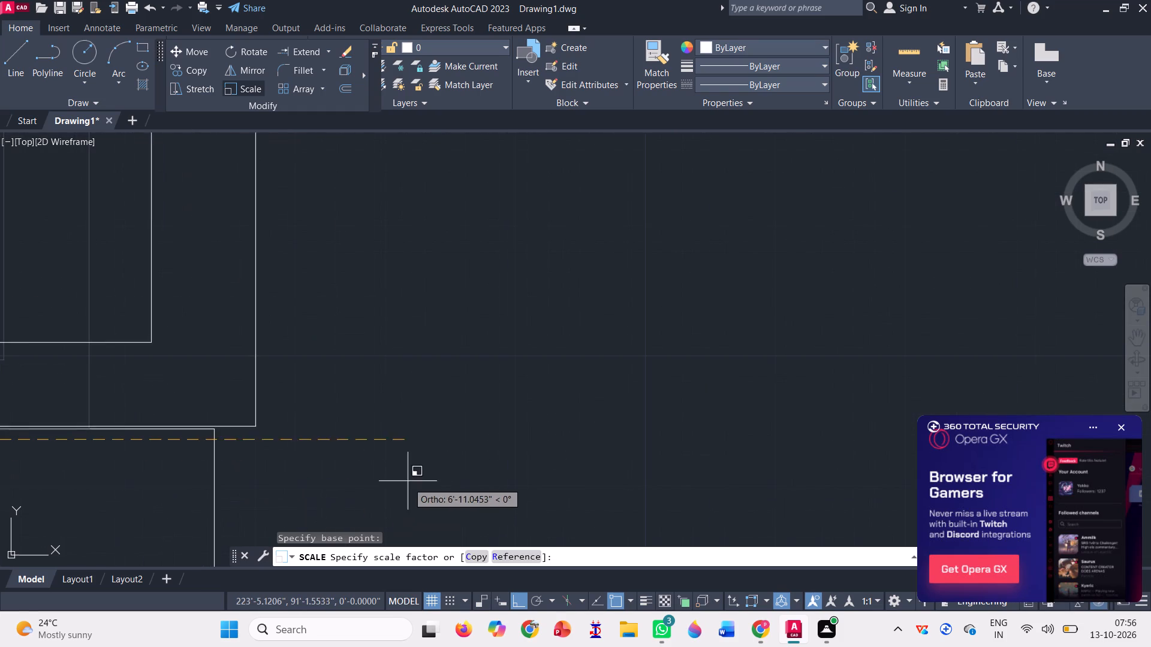
scroll(142, 418, "up", 3)
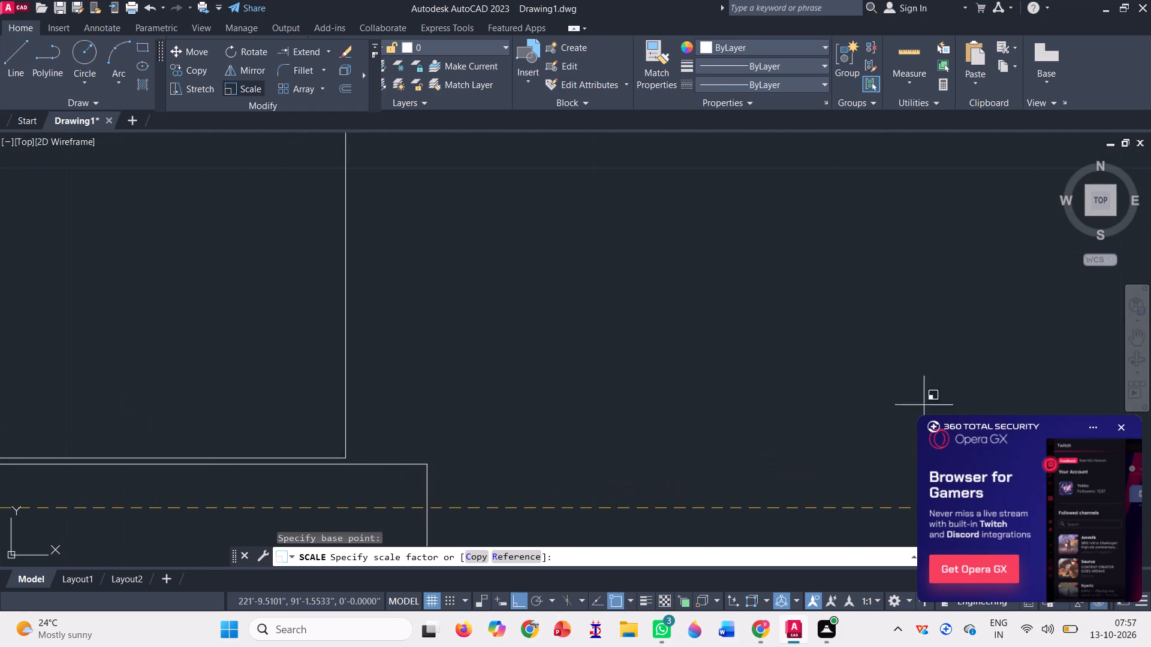
left_click(1018, 363)
Erase the staircase above the bottom middle column in the third floor plan of the row.
scroll(728, 433, "down", 5)
scroll(333, 468, "down", 2)
scroll(125, 431, "down", 4)
scroll(483, 430, "up", 1)
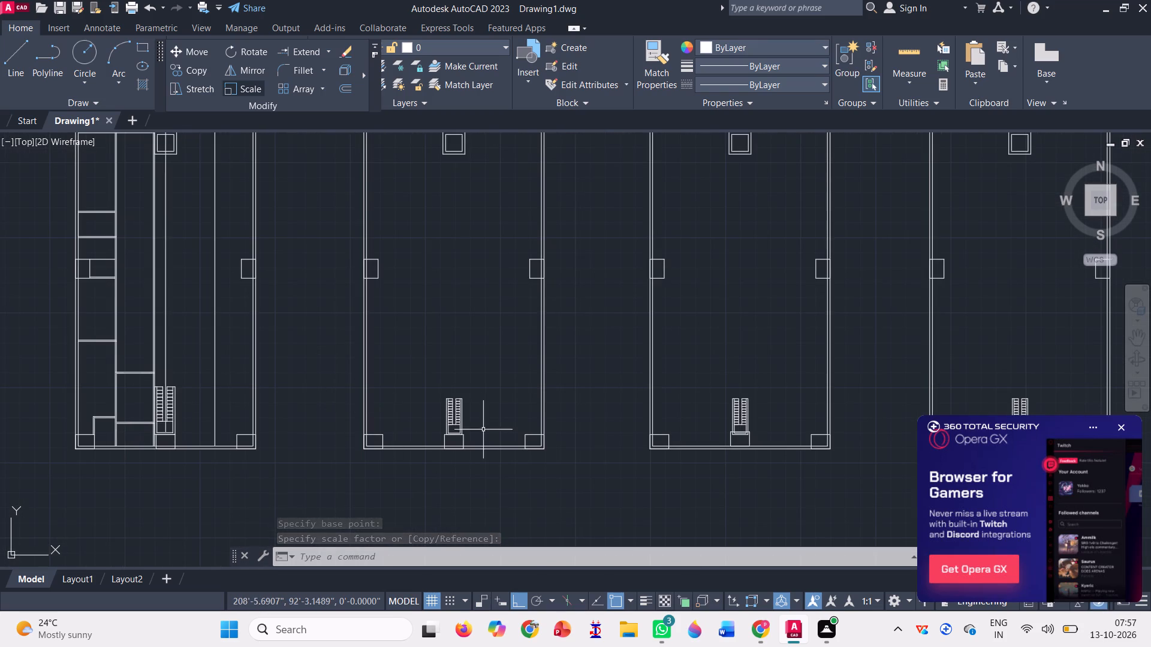
scroll(483, 430, "up", 2)
left_click(413, 419)
left_click(225, 296)
key("Delete")
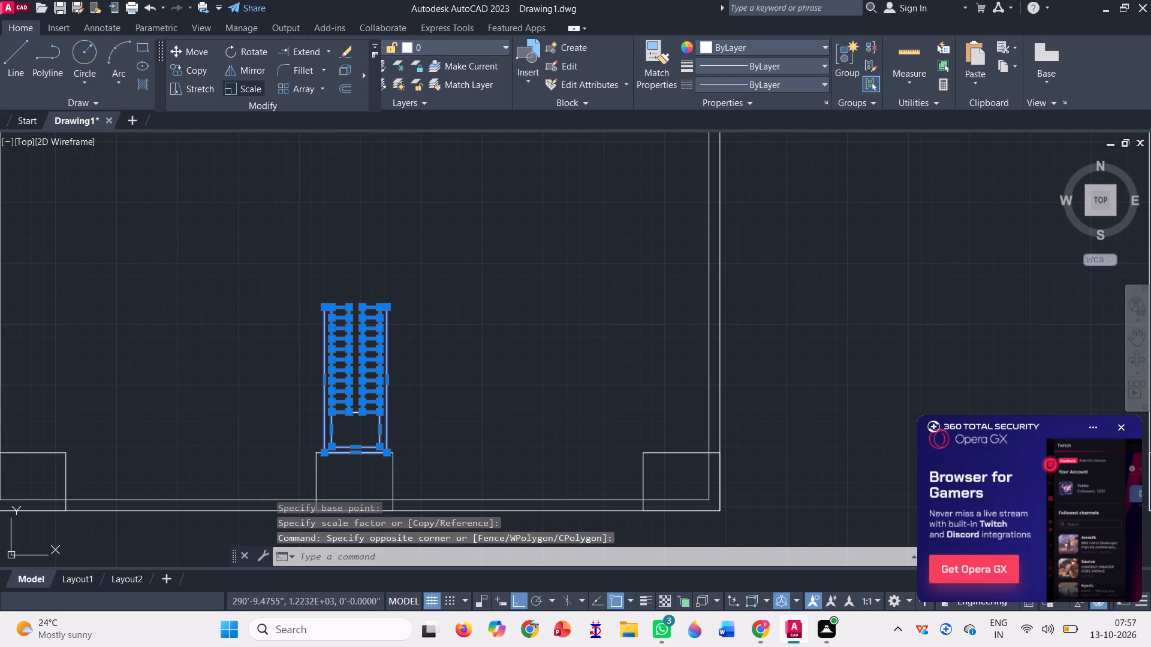
Erase the staircase at the bottom middle column in the fourth floor plan of the row.
scroll(220, 298, "down", 3)
scroll(561, 310, "up", 3)
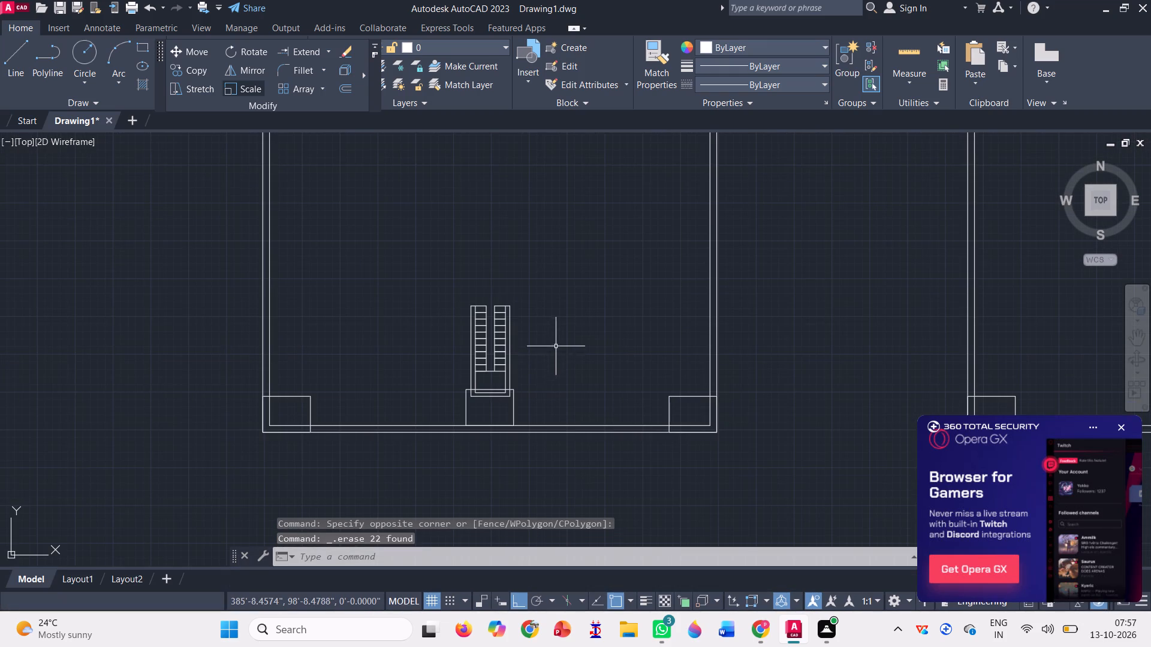
left_click(540, 374)
left_click(327, 274)
key("Delete")
Erase the whole staircase, including its landing, from the fifth floor plan of the row.
scroll(327, 274, "down", 2)
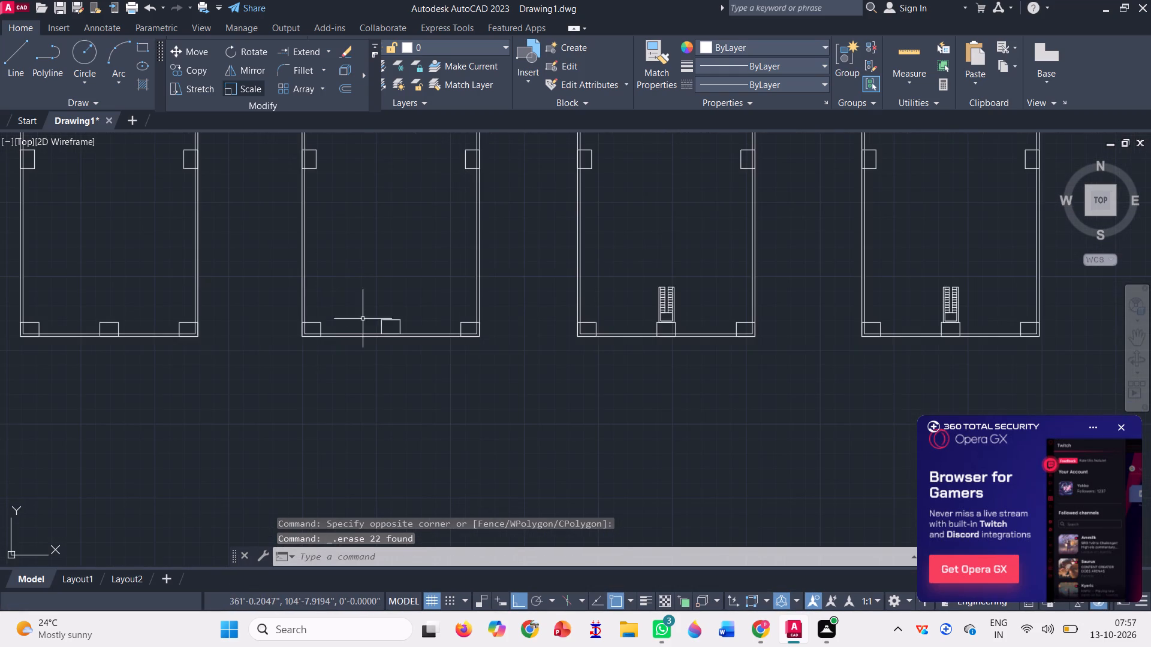
scroll(688, 280, "up", 3)
left_click(668, 379)
left_click(403, 278)
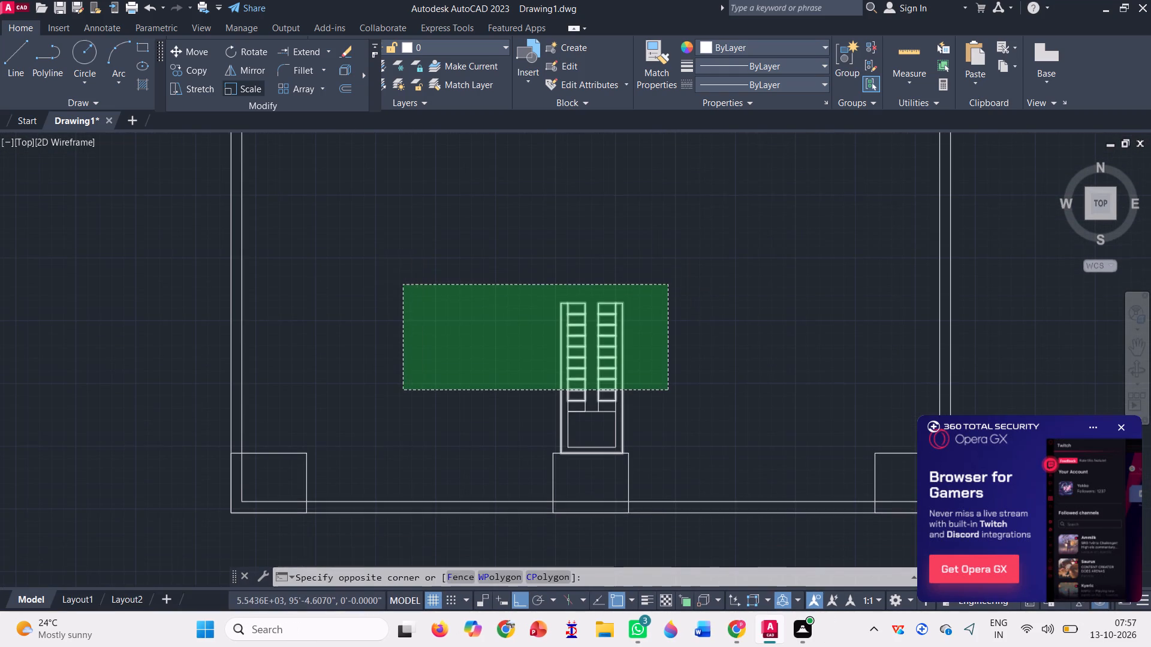
key("Delete")
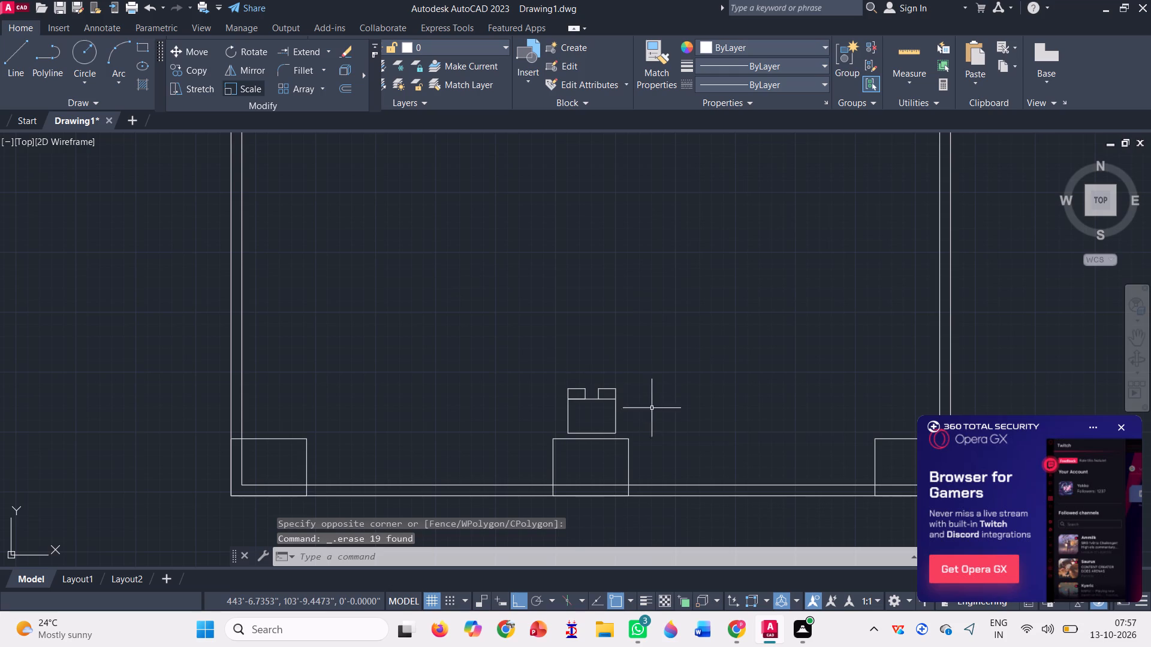
left_click(653, 413)
left_click(529, 365)
key("Delete")
Erase the whole staircase above the bottom middle column in the sixth floor plan of the row.
scroll(529, 365, "down", 2)
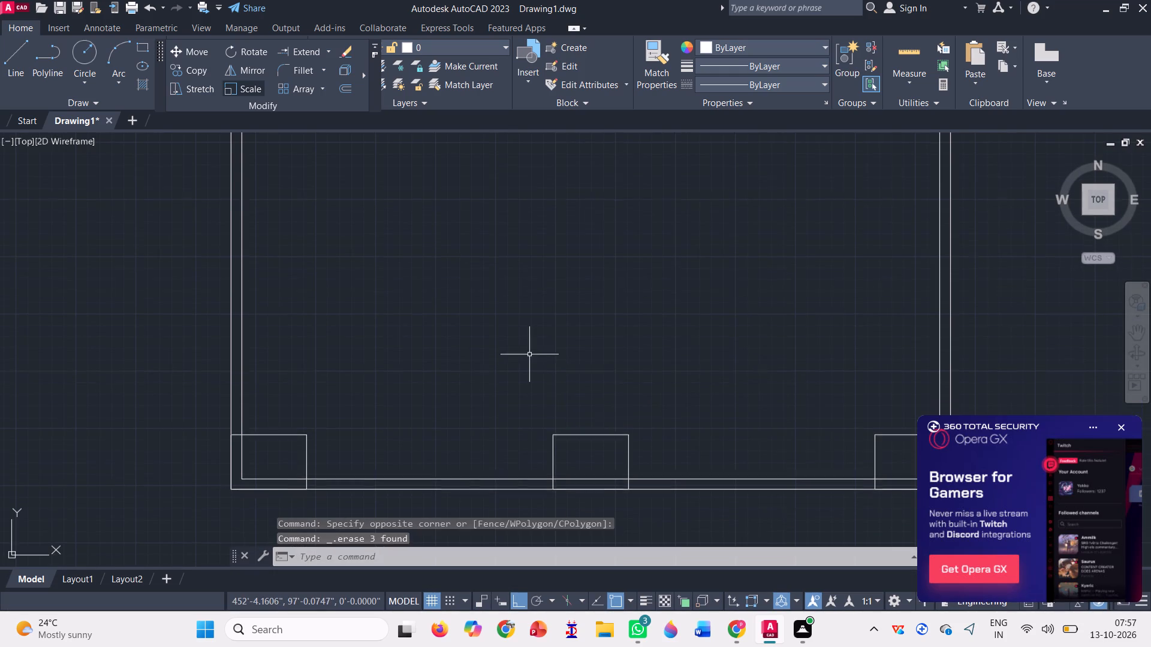
scroll(1044, 395, "up", 1)
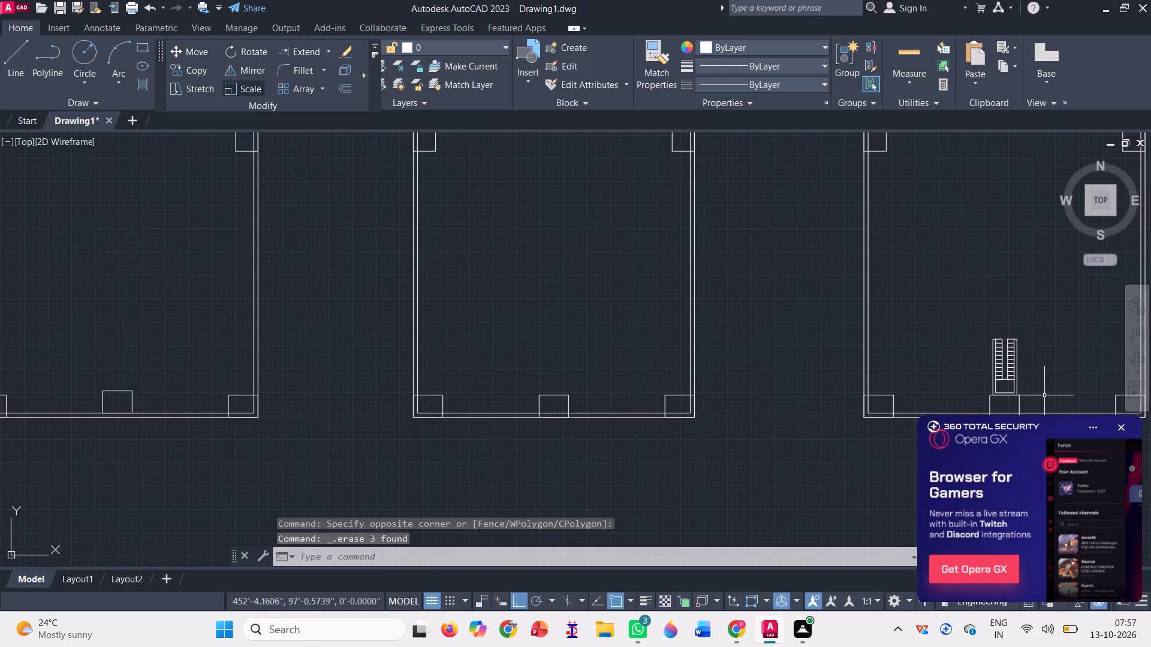
scroll(1044, 395, "up", 2)
left_click(998, 357)
left_click(587, 241)
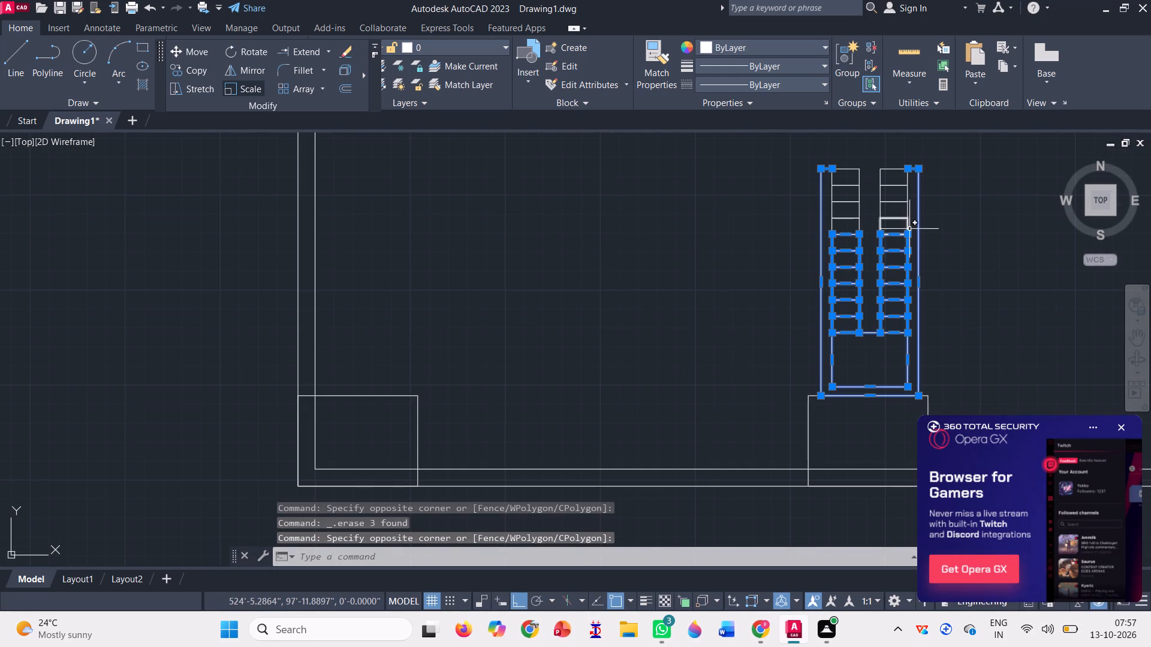
left_click(954, 255)
left_click(776, 161)
key("Delete")
Erase the staircase above the bottom middle column in the seventh floor plan of the row.
scroll(494, 299, "down", 3)
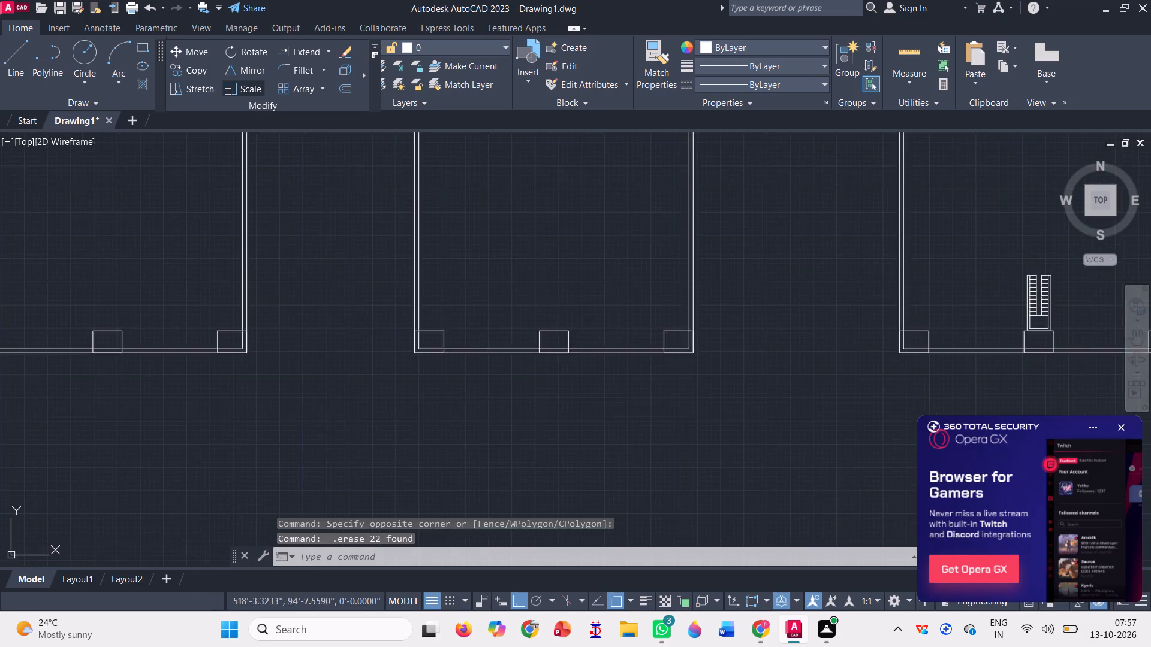
scroll(278, 268, "down", 2)
scroll(577, 278, "up", 5)
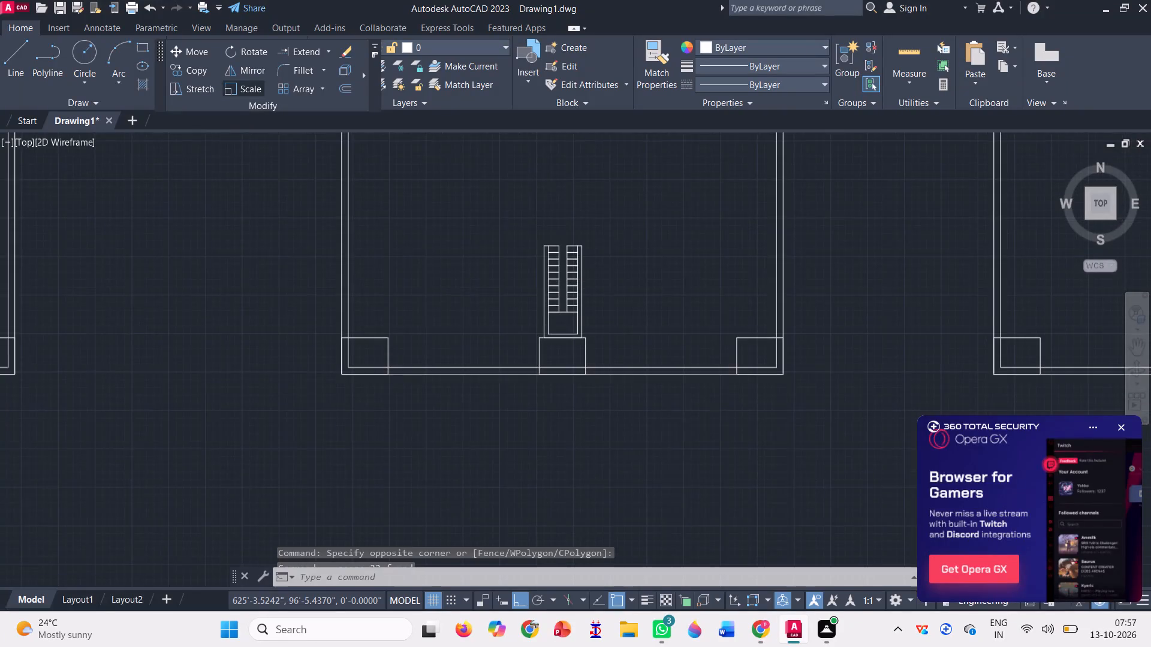
scroll(590, 309, "up", 1)
left_click(616, 316)
left_click(447, 192)
key("Delete")
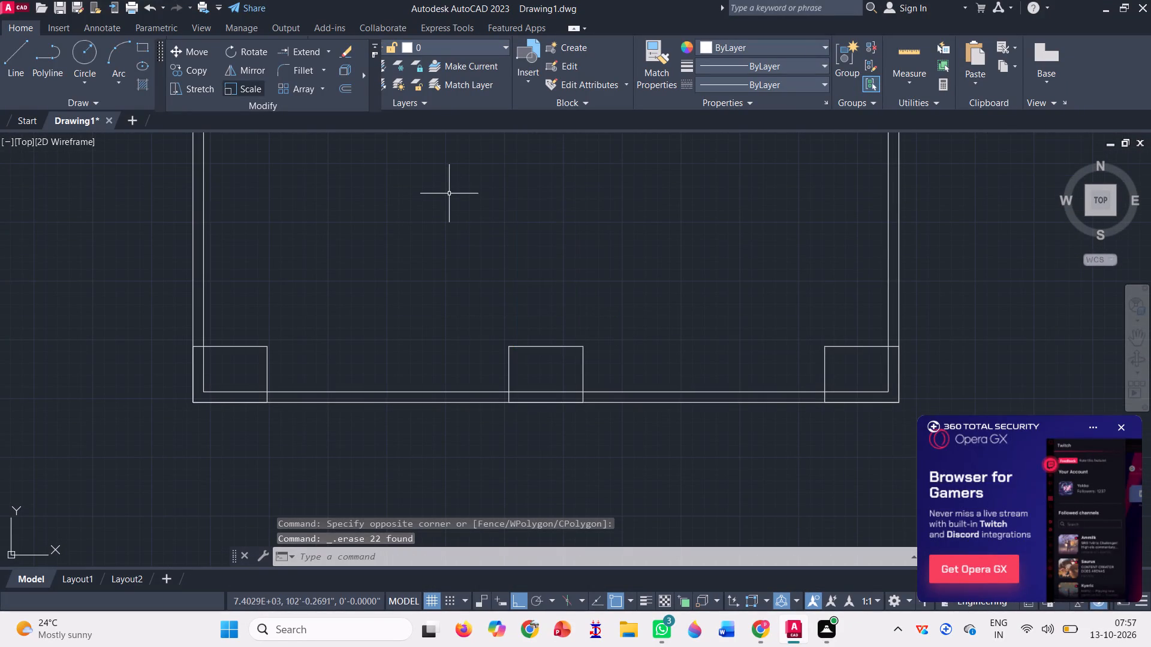
Erase the whole staircase, including its landing, from the eighth floor plan of the row.
scroll(483, 248, "down", 3)
scroll(766, 240, "up", 3)
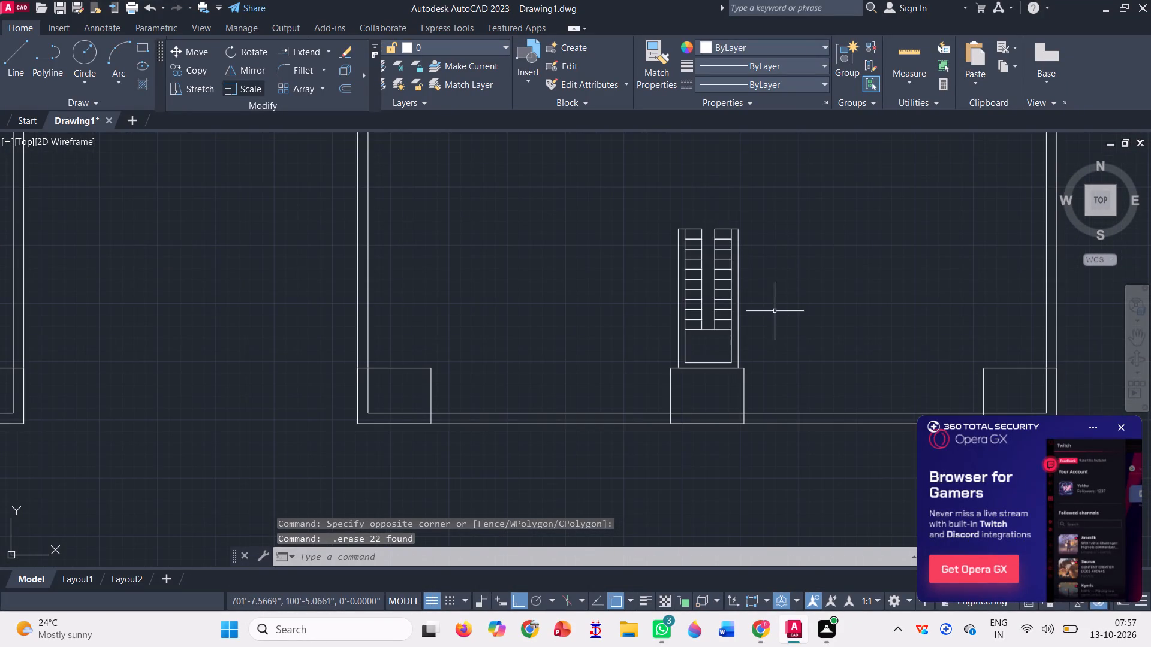
left_click(776, 311)
left_click(526, 211)
scroll(729, 362, "up", 4)
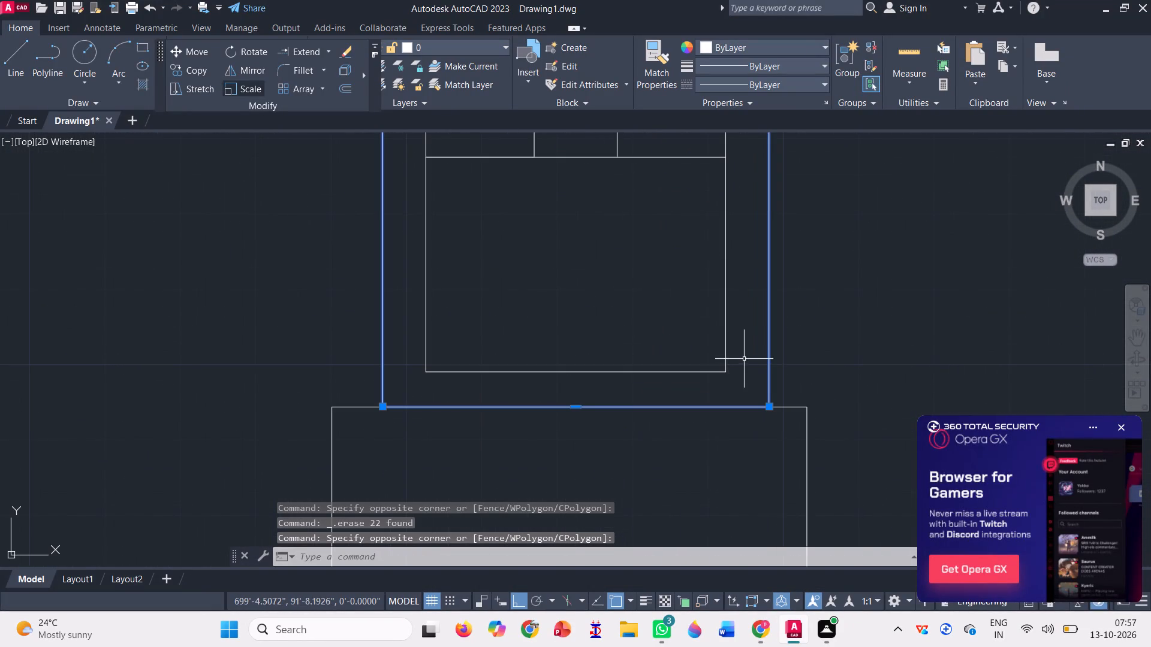
left_click(751, 360)
scroll(338, 165, "down", 3)
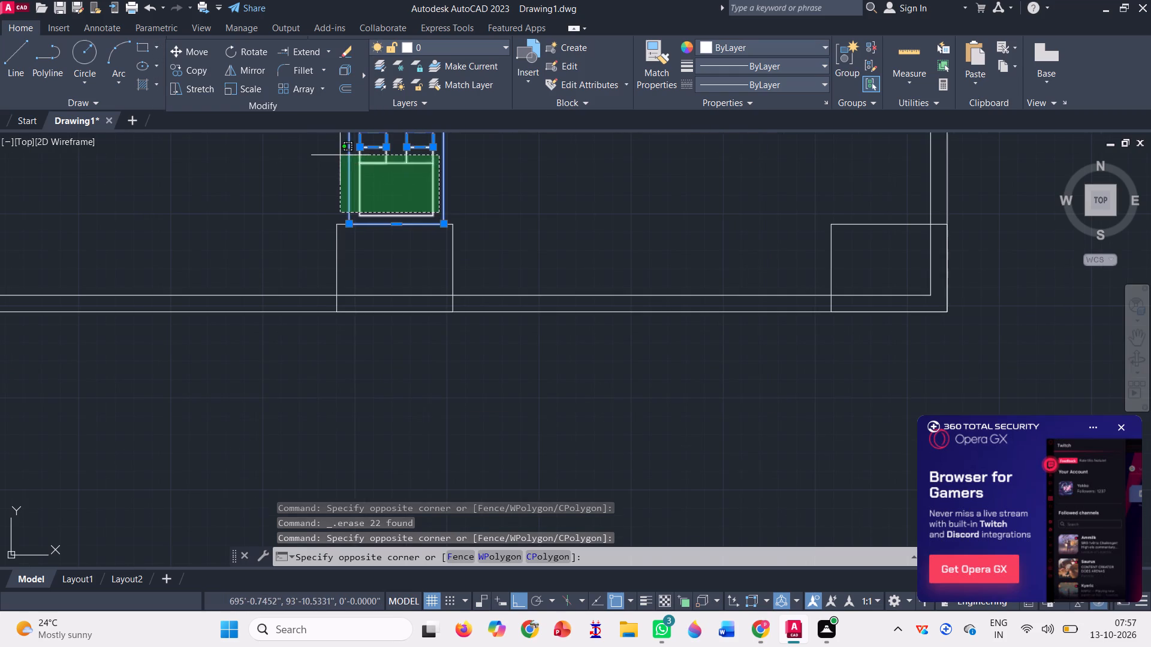
left_click(340, 155)
key("Delete")
Erase the staircase and its landing outline from the last plan of the row, the one without perimeter columns.
scroll(365, 229, "down", 3)
scroll(415, 265, "down", 3)
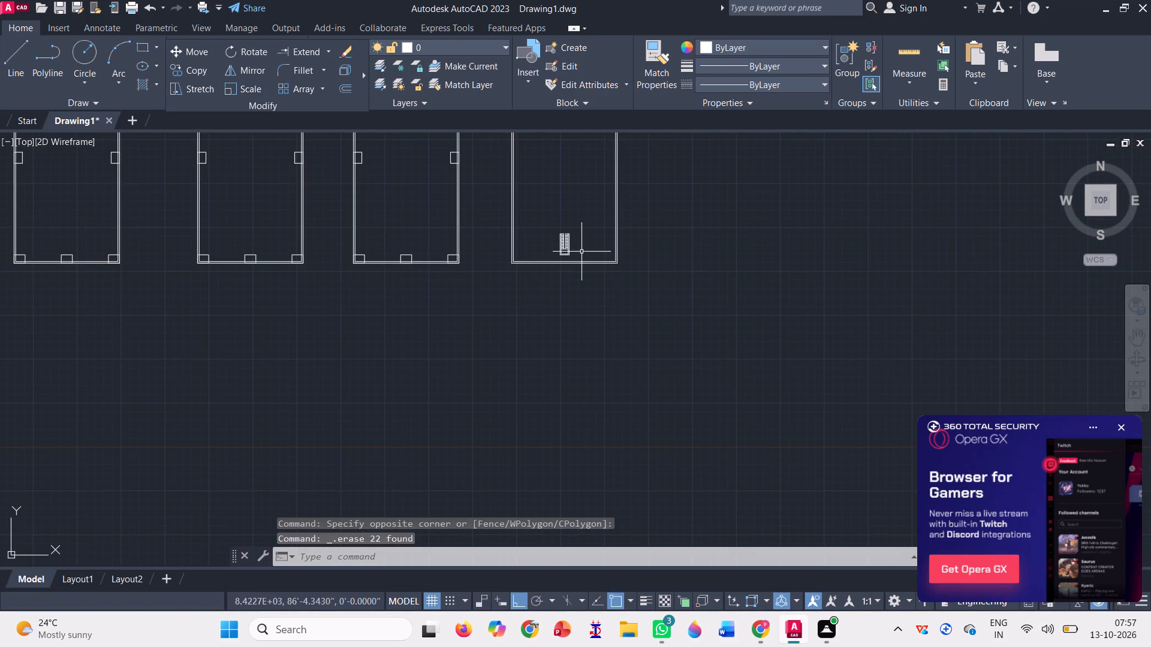
scroll(581, 250, "up", 3)
scroll(457, 210, "up", 3)
scroll(664, 259, "down", 2)
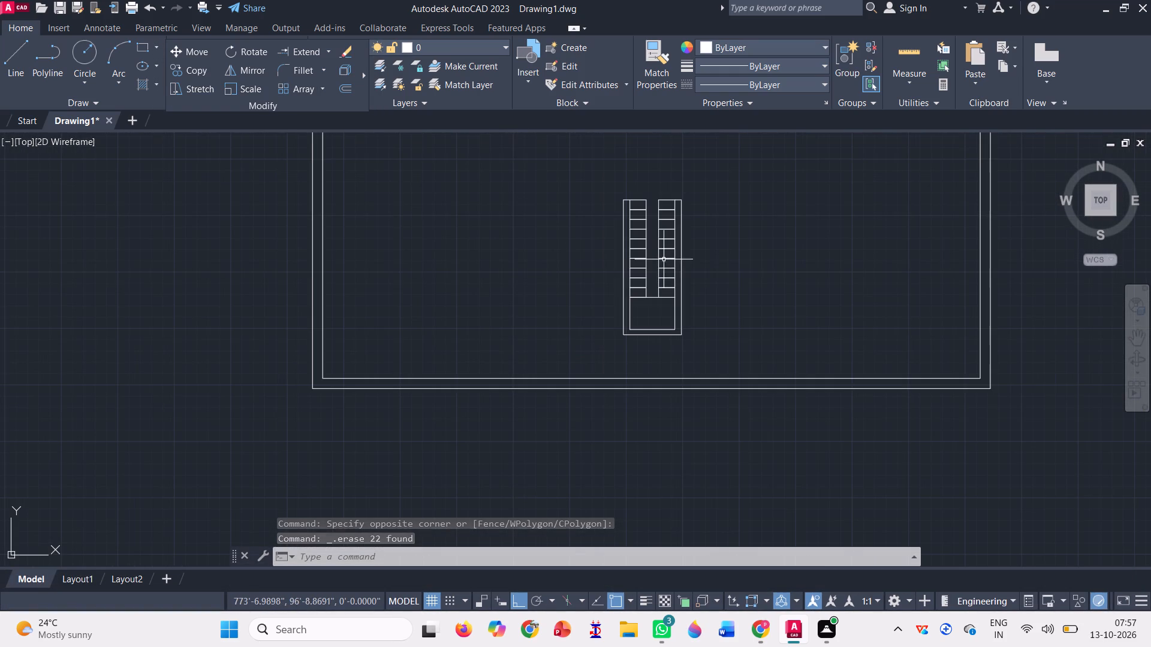
left_click(718, 290)
left_click(487, 187)
key("Delete")
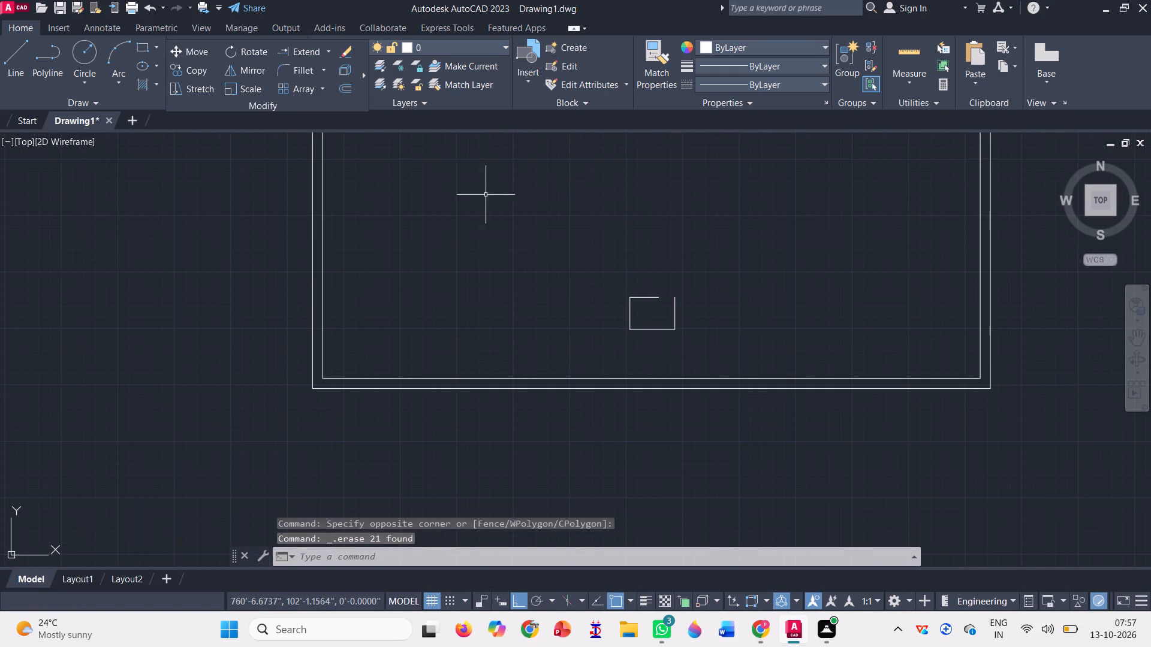
left_click(789, 361)
left_click(511, 276)
key("Delete")
Erase the long vertical dividing line between the staircase and the right outer wall in the second floor plan.
scroll(644, 267, "down", 3)
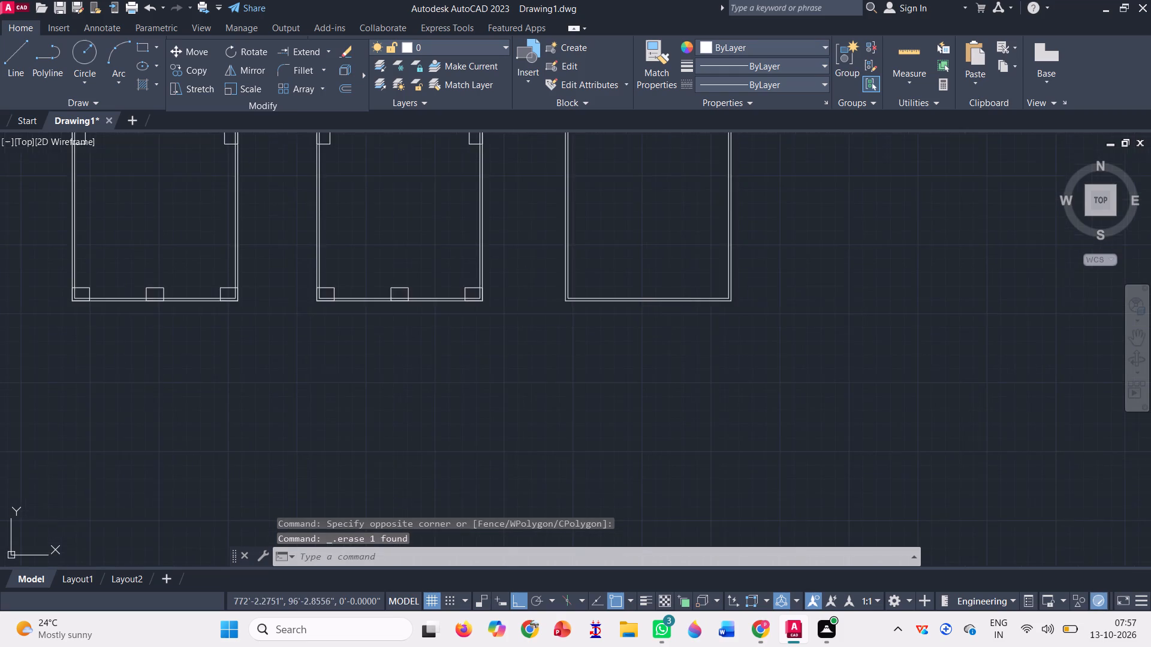
scroll(689, 342, "down", 2)
scroll(875, 355, "down", 1)
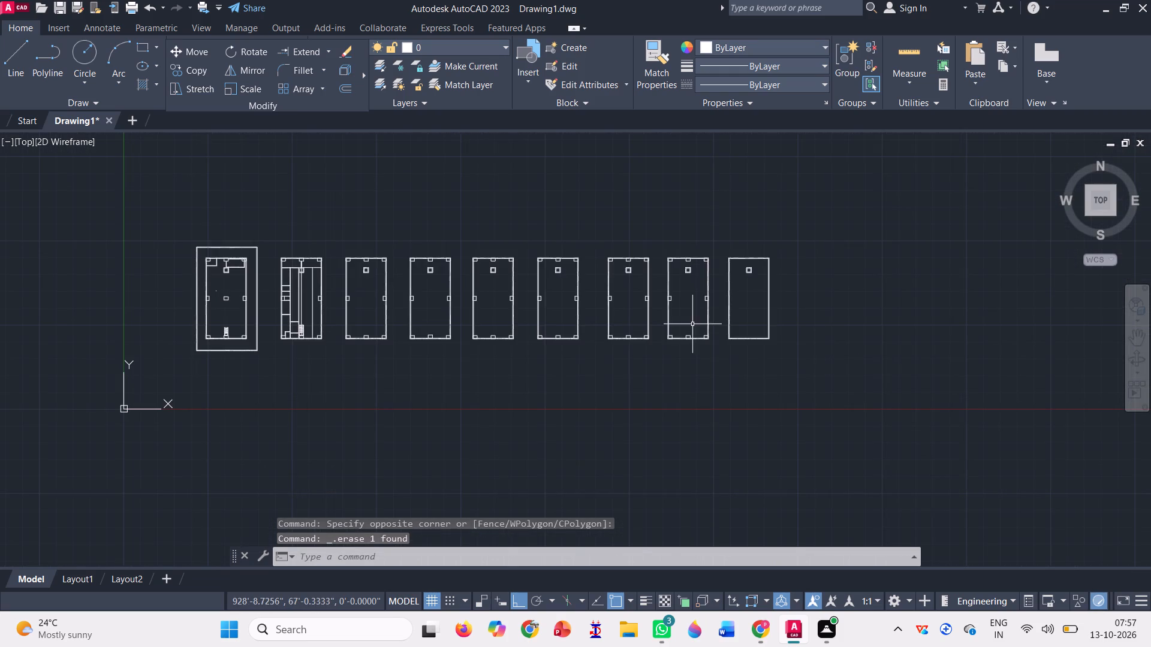
scroll(261, 312, "up", 3)
scroll(399, 367, "down", 1)
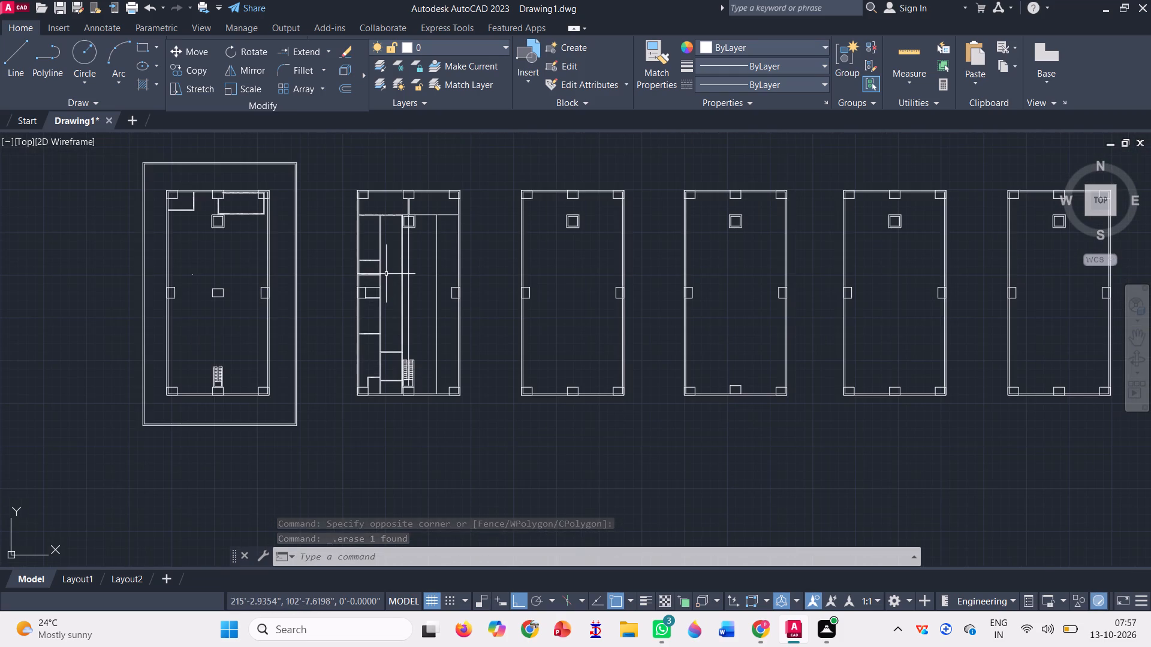
scroll(396, 267, "up", 2)
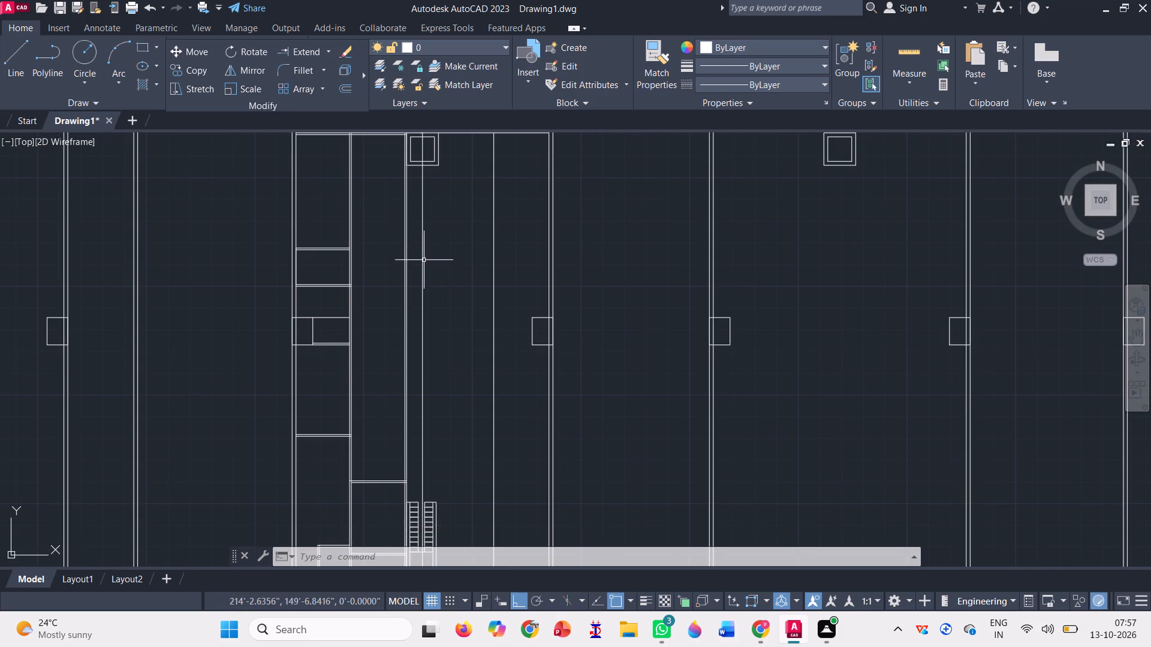
scroll(423, 258, "down", 2)
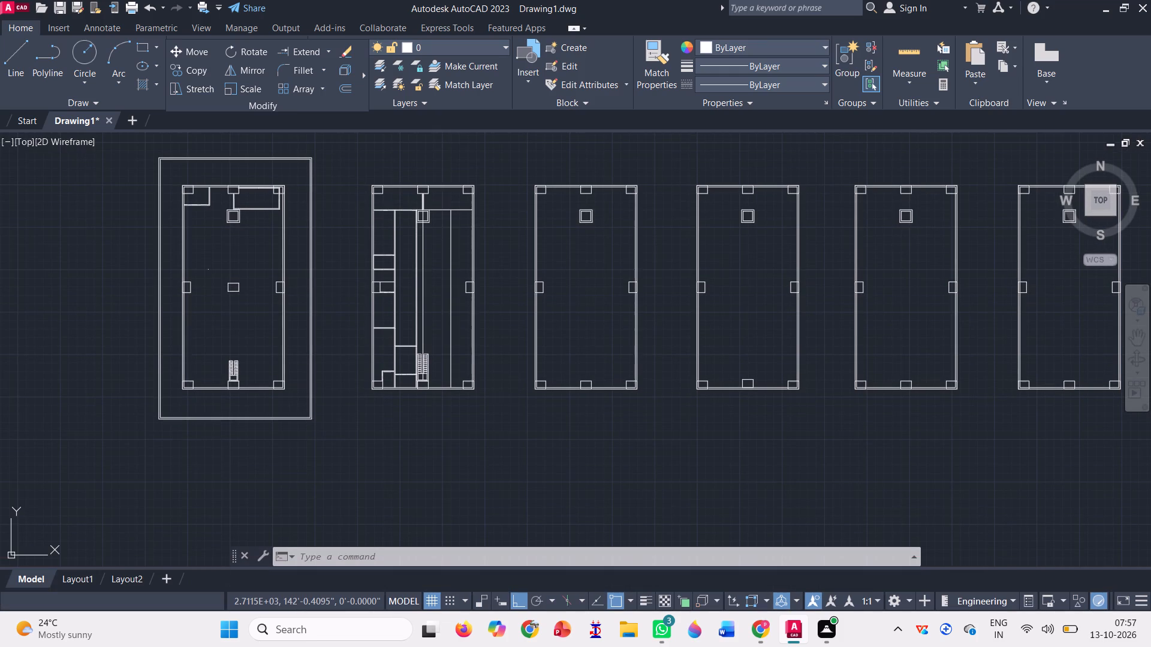
left_click(450, 294)
key("Delete")
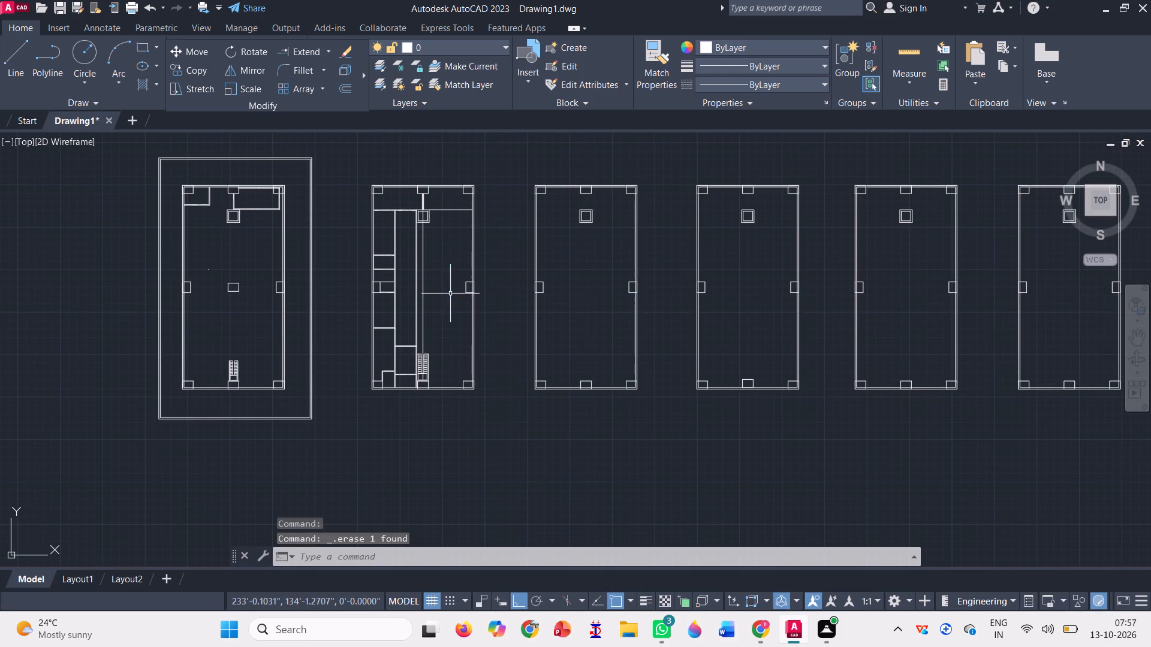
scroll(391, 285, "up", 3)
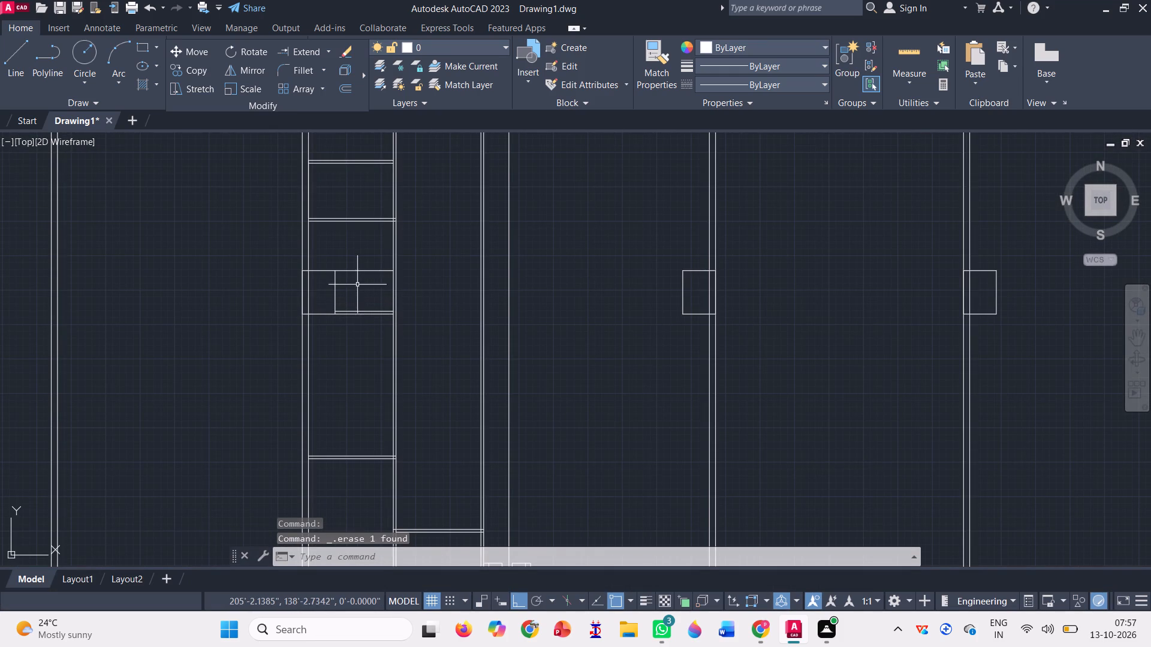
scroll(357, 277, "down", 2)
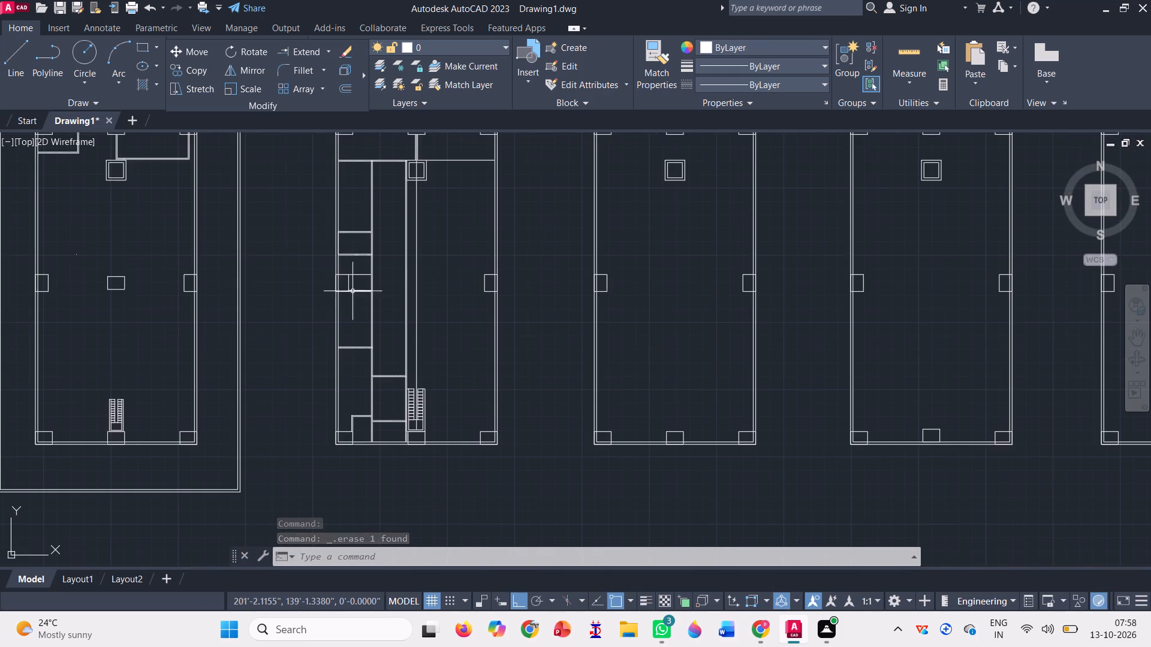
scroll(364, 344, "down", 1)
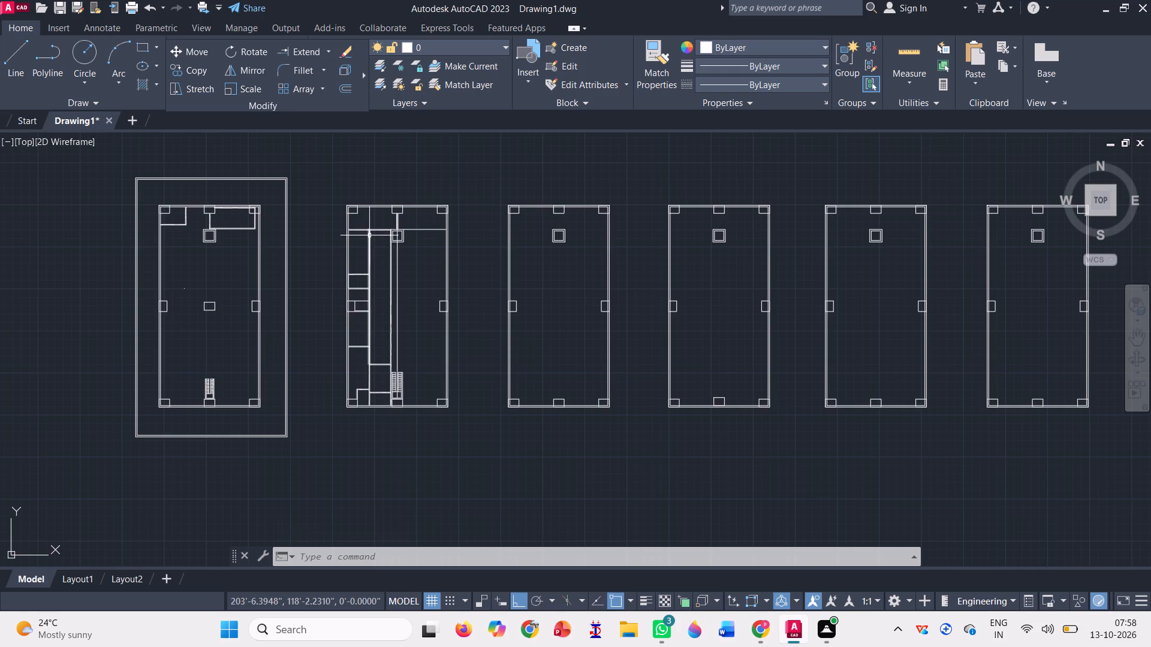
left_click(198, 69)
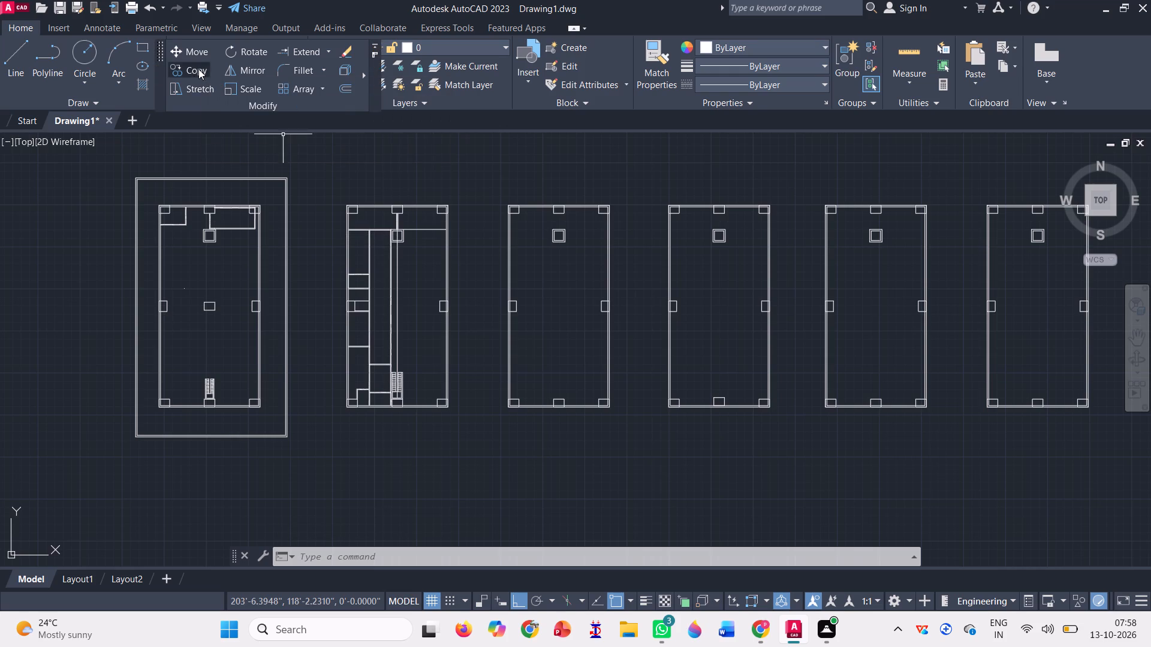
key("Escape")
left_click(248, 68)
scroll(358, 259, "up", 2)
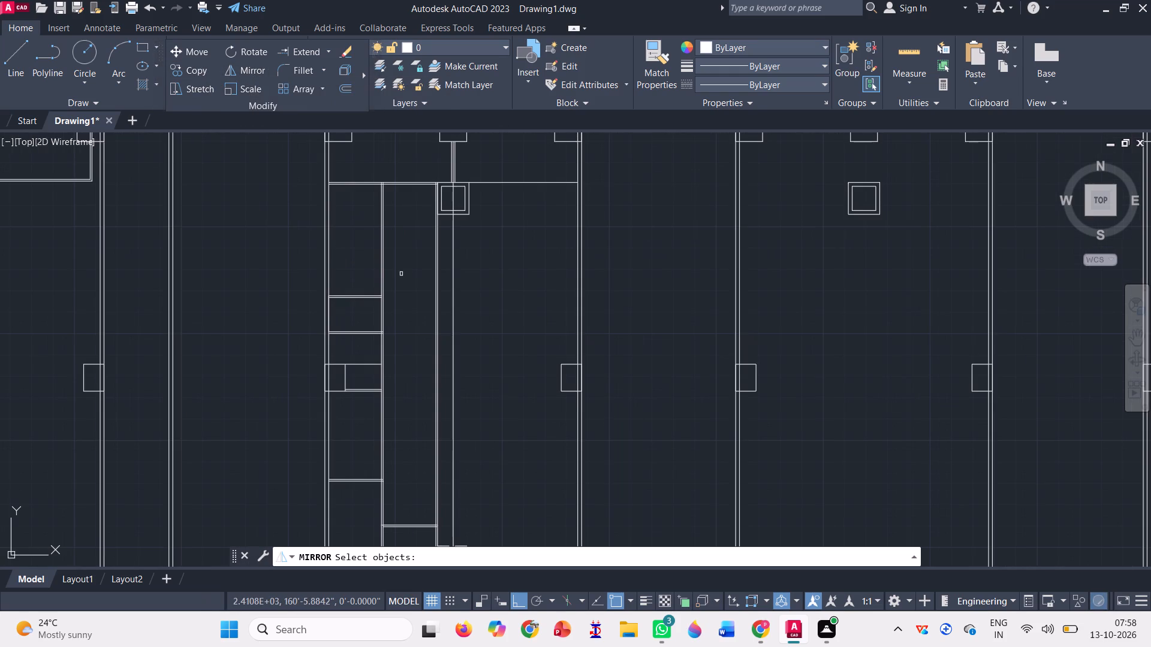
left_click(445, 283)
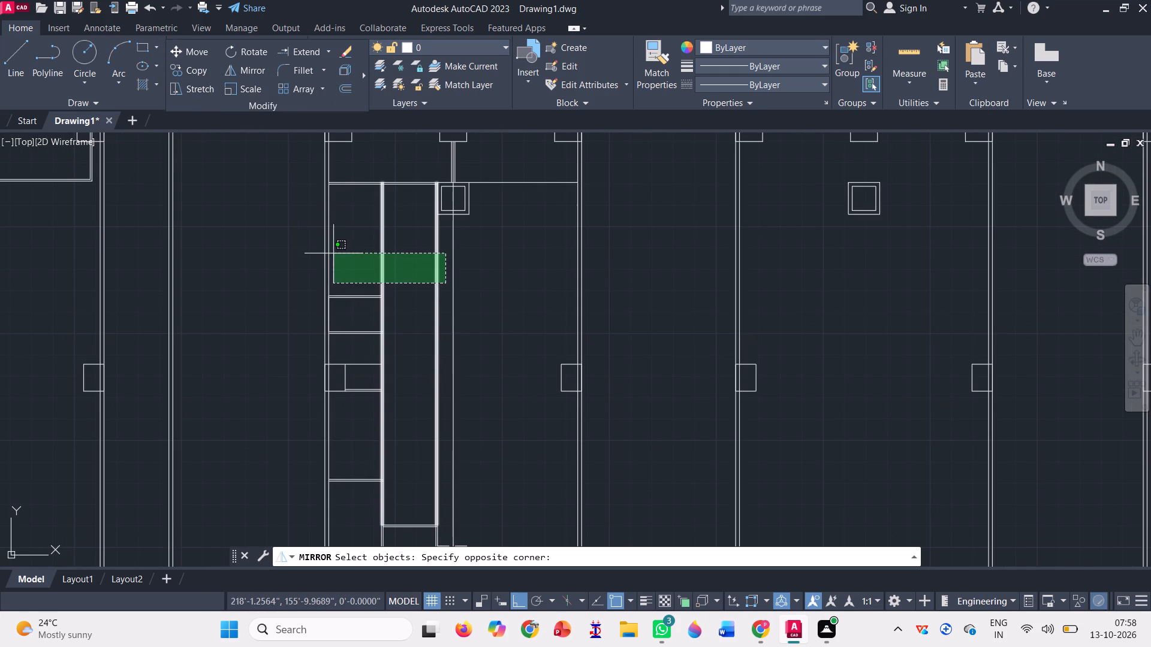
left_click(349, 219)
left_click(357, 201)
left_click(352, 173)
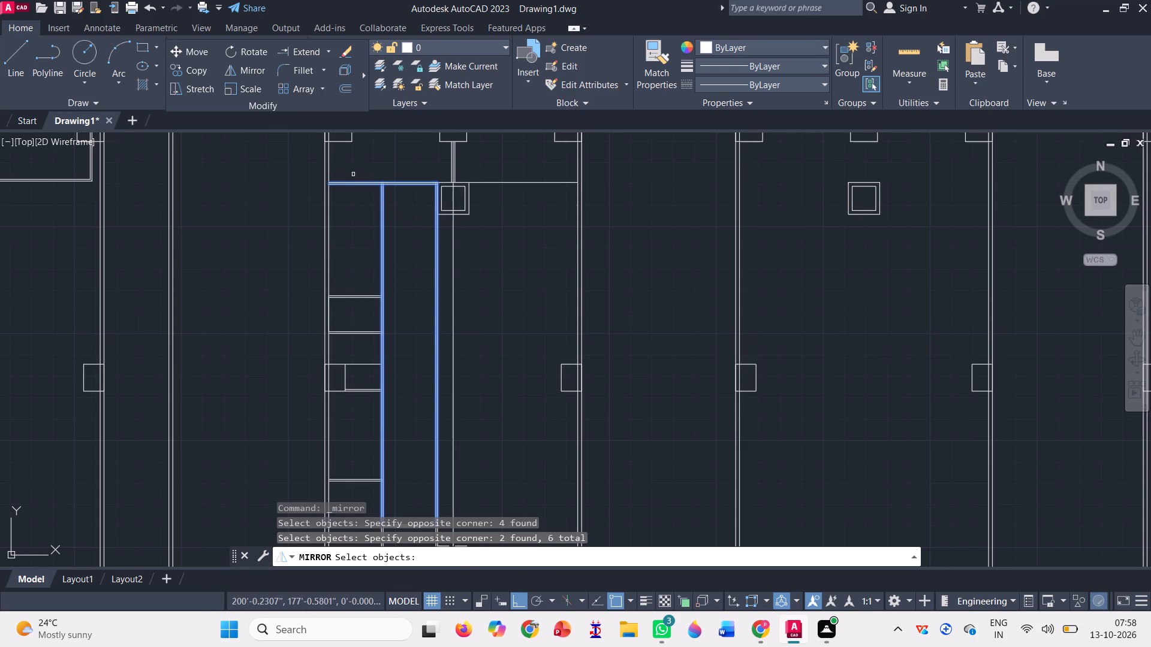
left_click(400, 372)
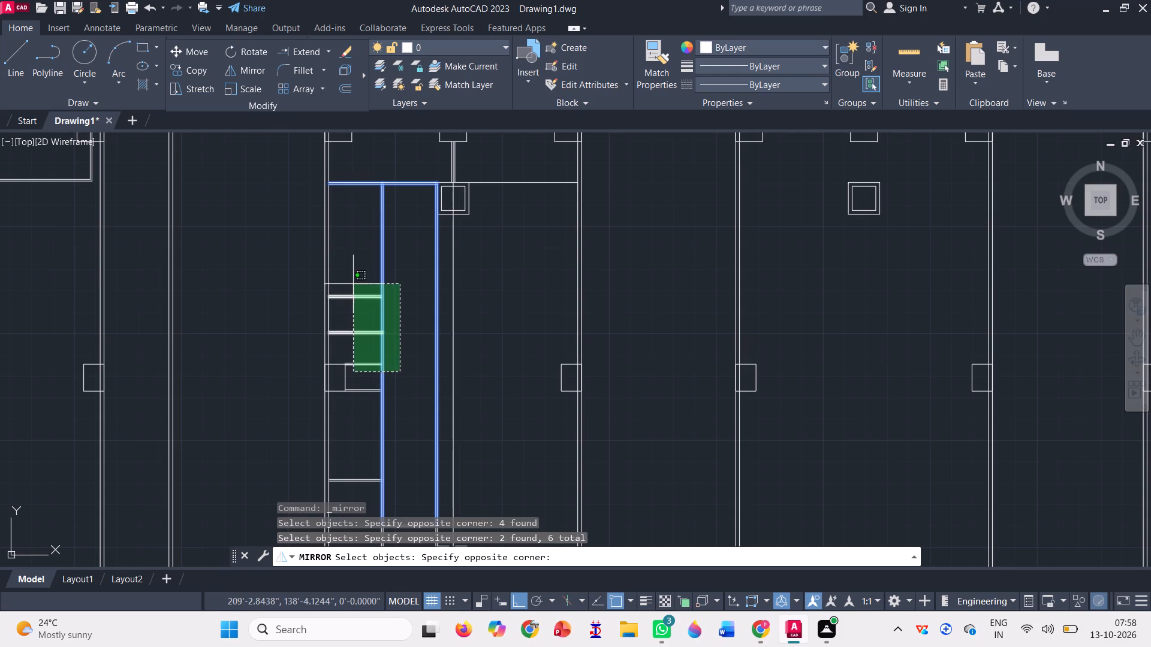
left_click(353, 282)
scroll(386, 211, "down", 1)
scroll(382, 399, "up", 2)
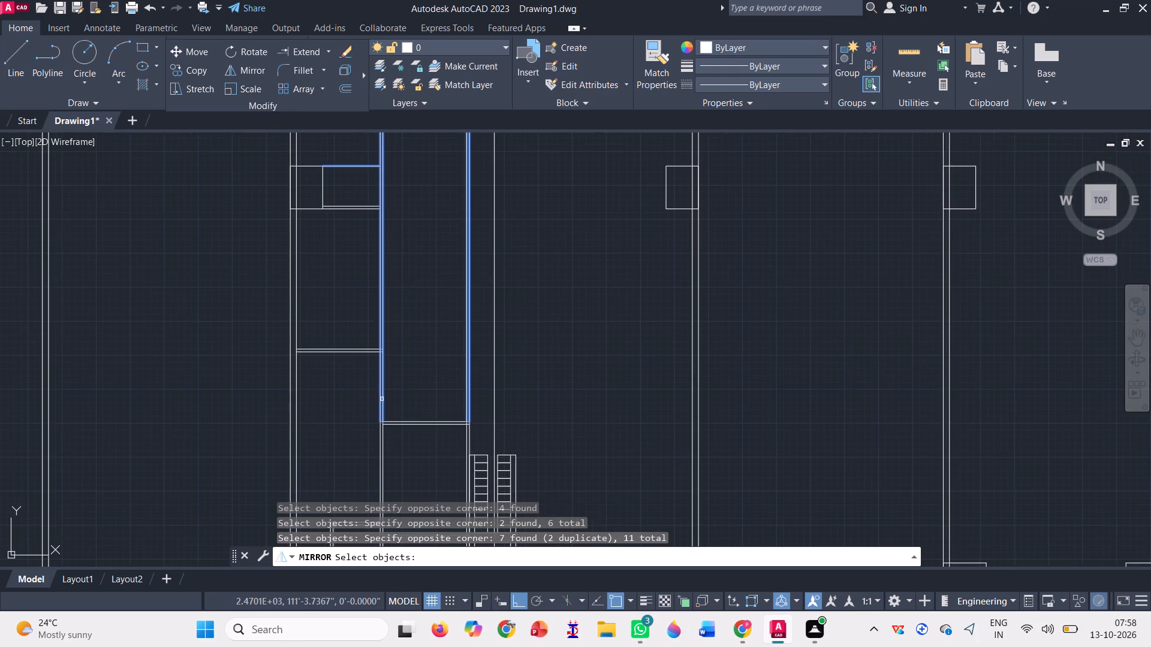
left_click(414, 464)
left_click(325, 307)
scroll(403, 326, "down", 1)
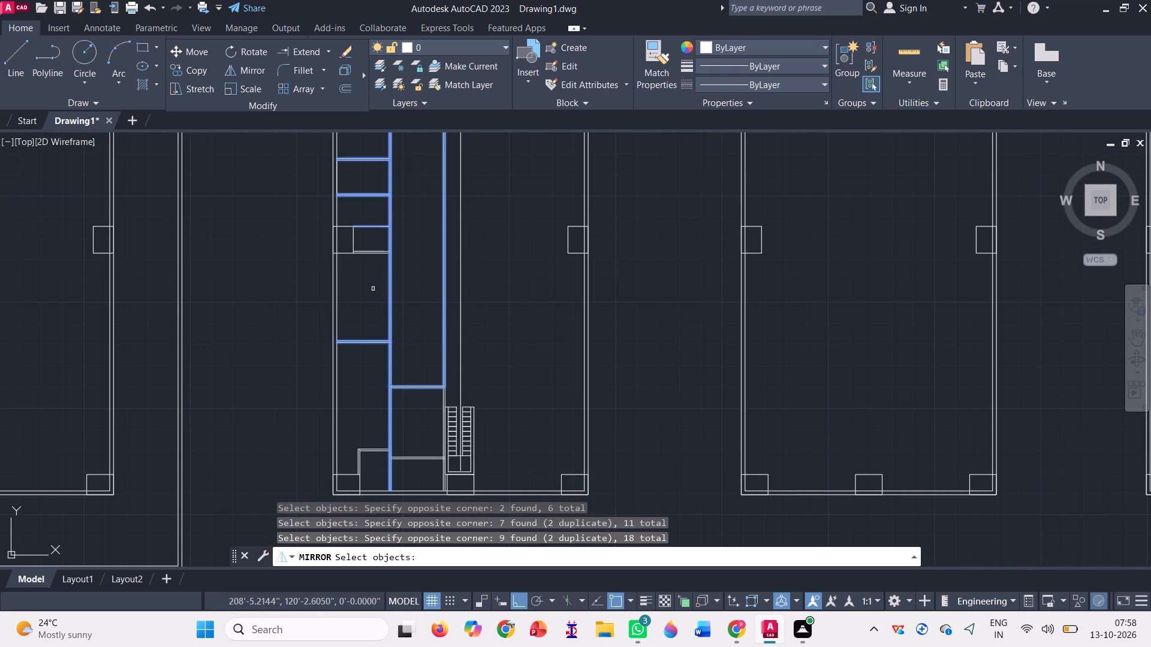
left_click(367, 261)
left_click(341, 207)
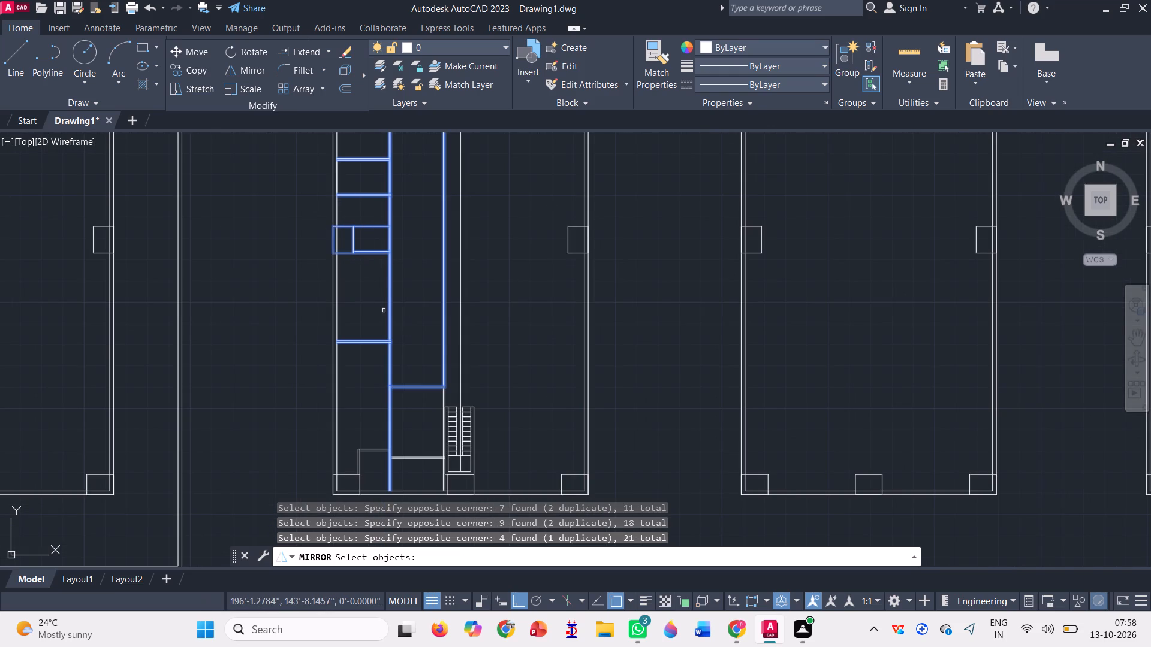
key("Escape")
Erase the single horizontal line between the top middle column and the right outer wall in the second floor plan.
scroll(419, 337, "down", 2)
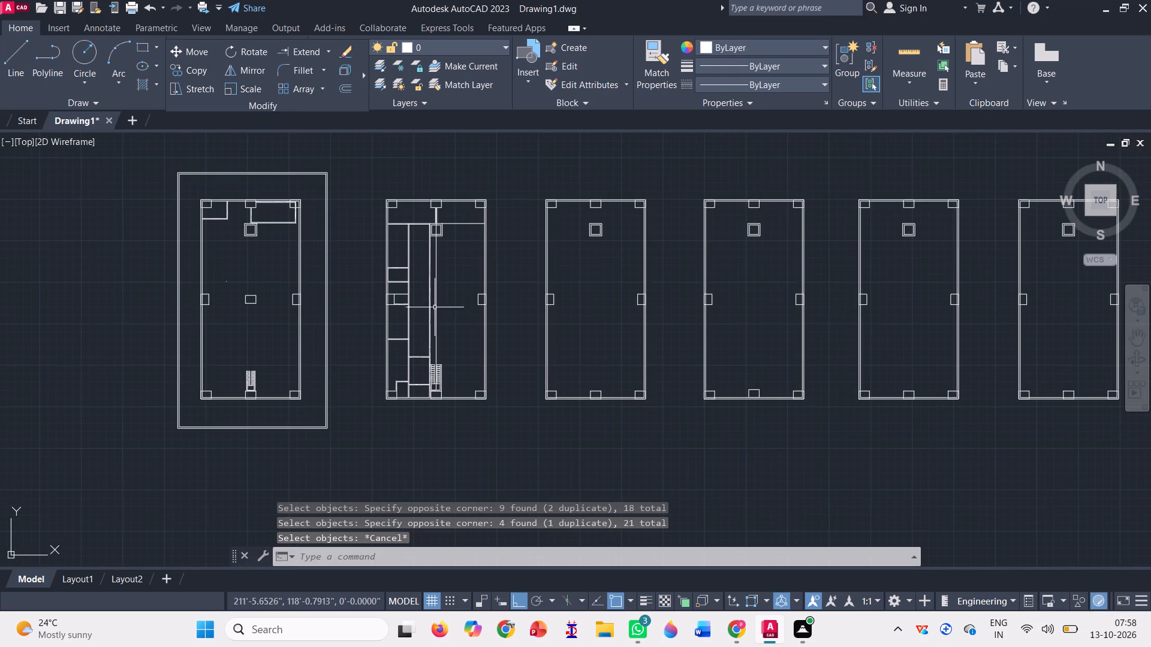
left_click(468, 222)
key("Delete")
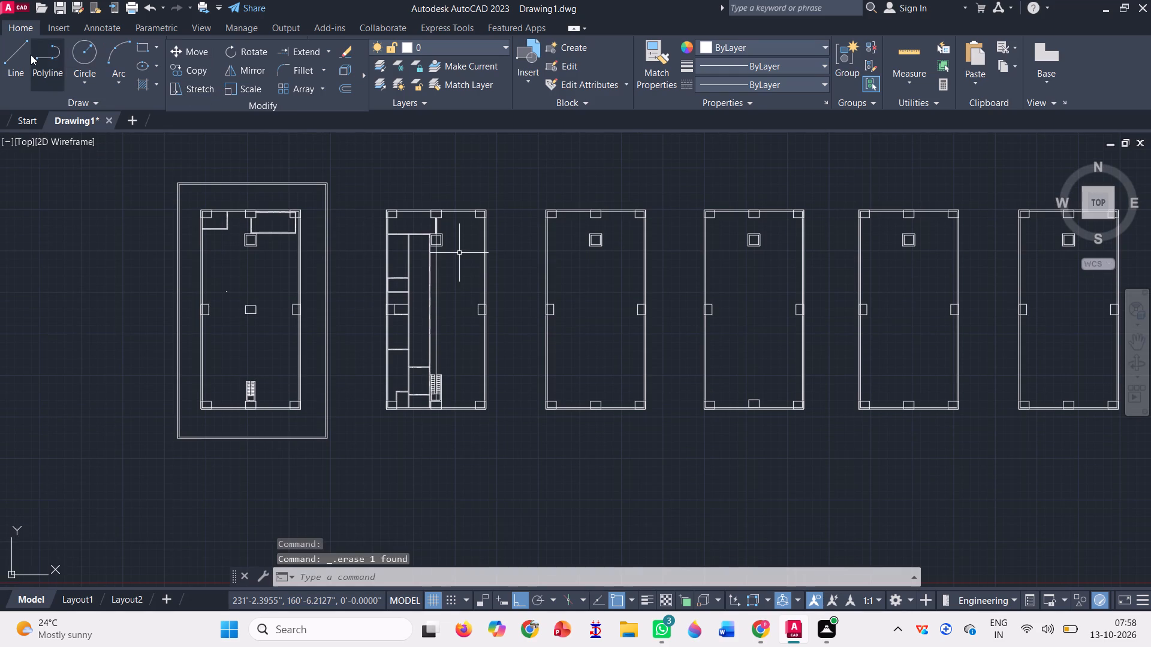
Outline an opening about 7' long with Line in the long vertical double wall, just below the square shaft.
left_click(9, 47)
scroll(424, 240, "up", 3)
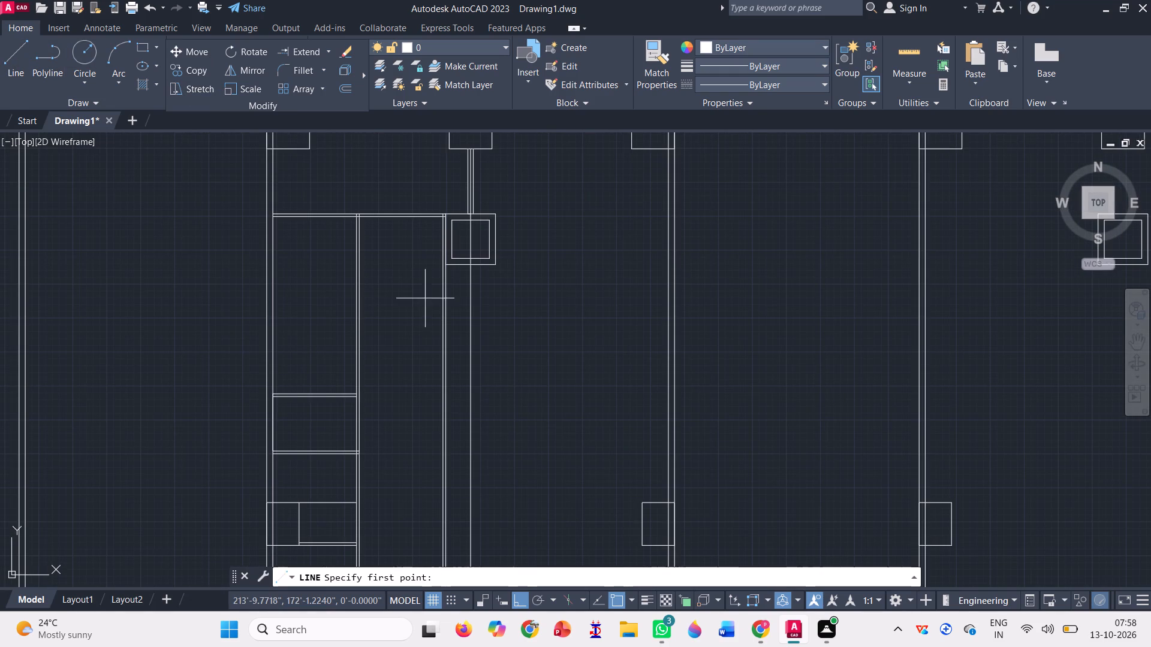
left_click(441, 286)
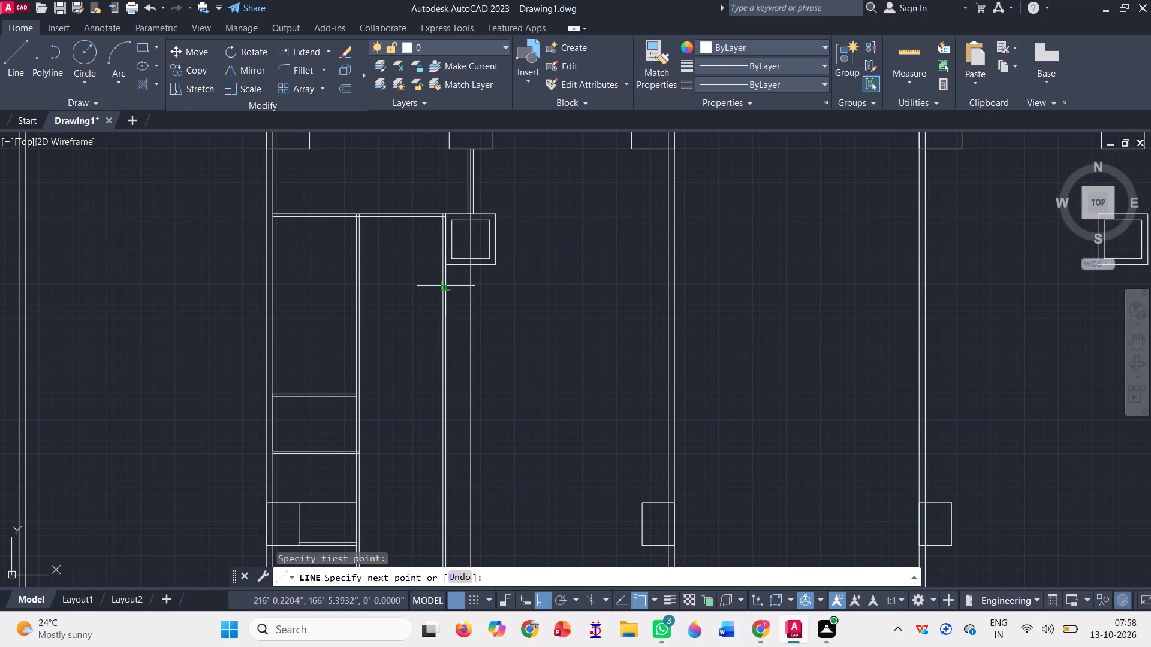
left_click(448, 290)
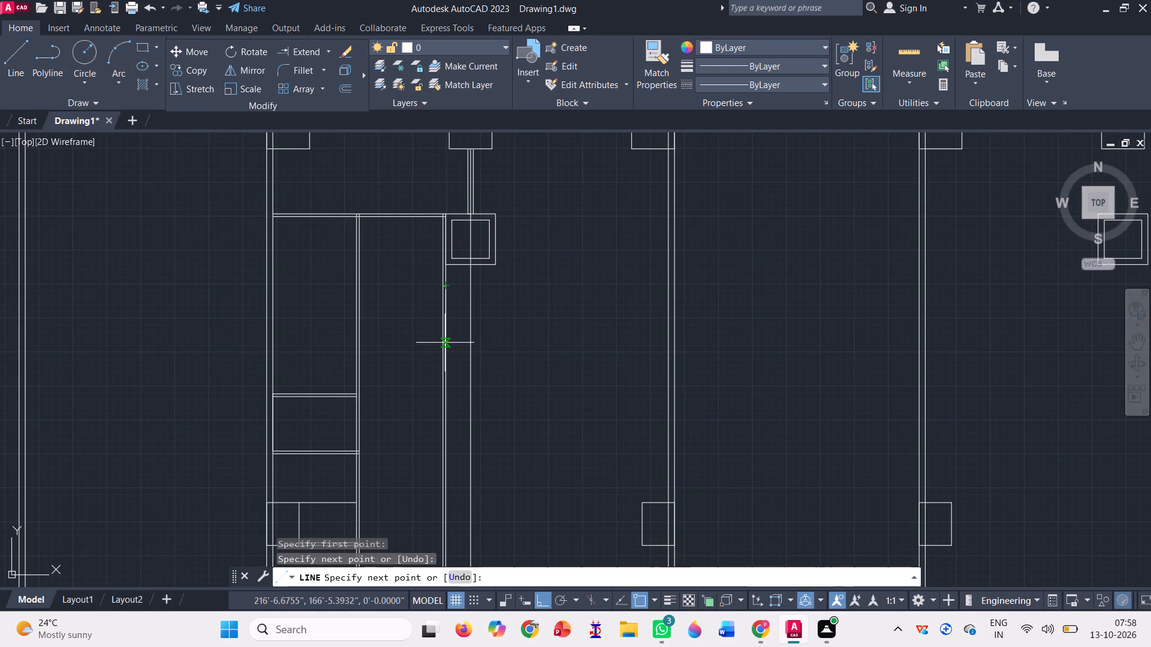
left_click(445, 343)
left_click(436, 343)
key("space")
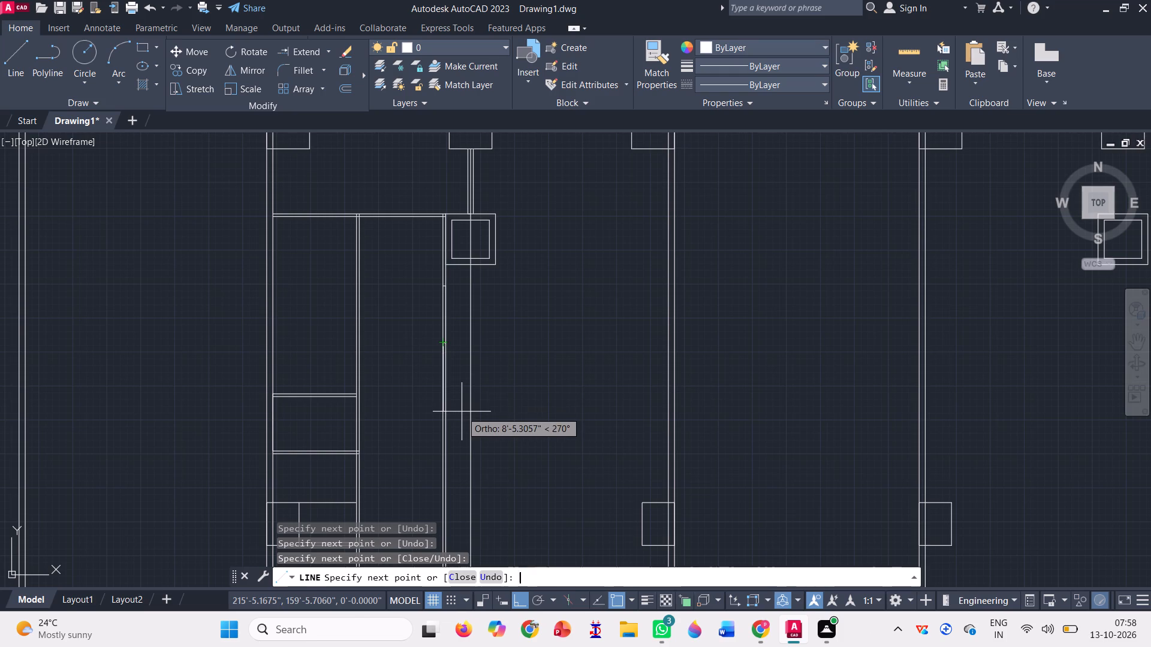
Trim the wall lines between the opening's end marks below the square shaft to cut the opening through.
scroll(427, 304, "up", 1)
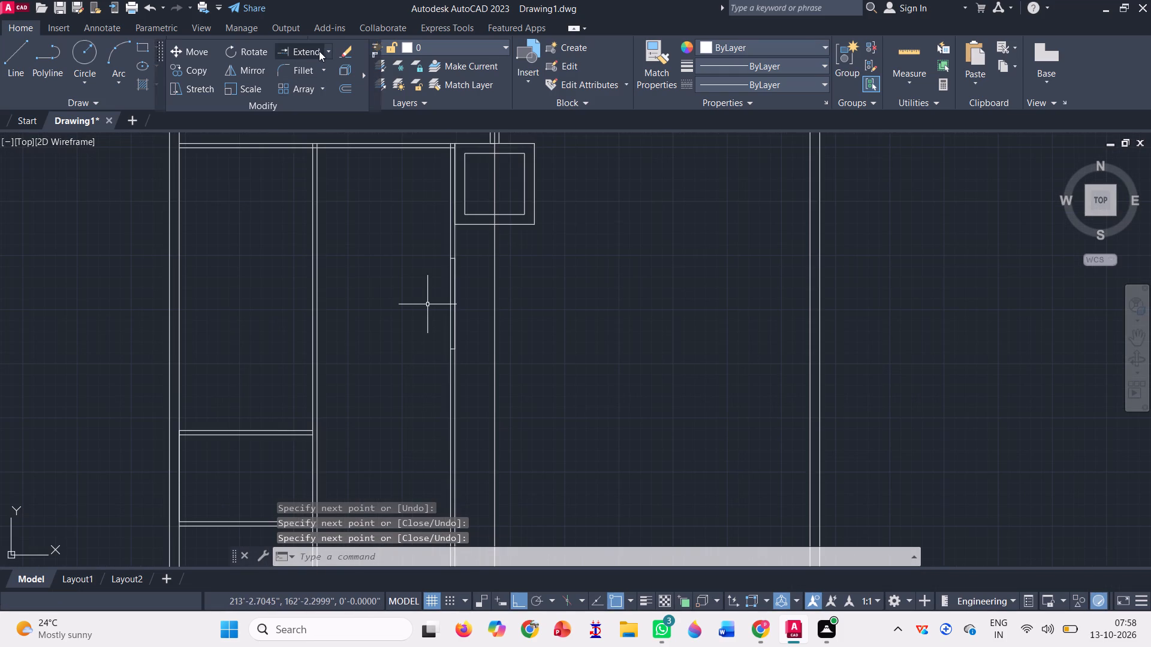
left_click(325, 52)
left_click(317, 77)
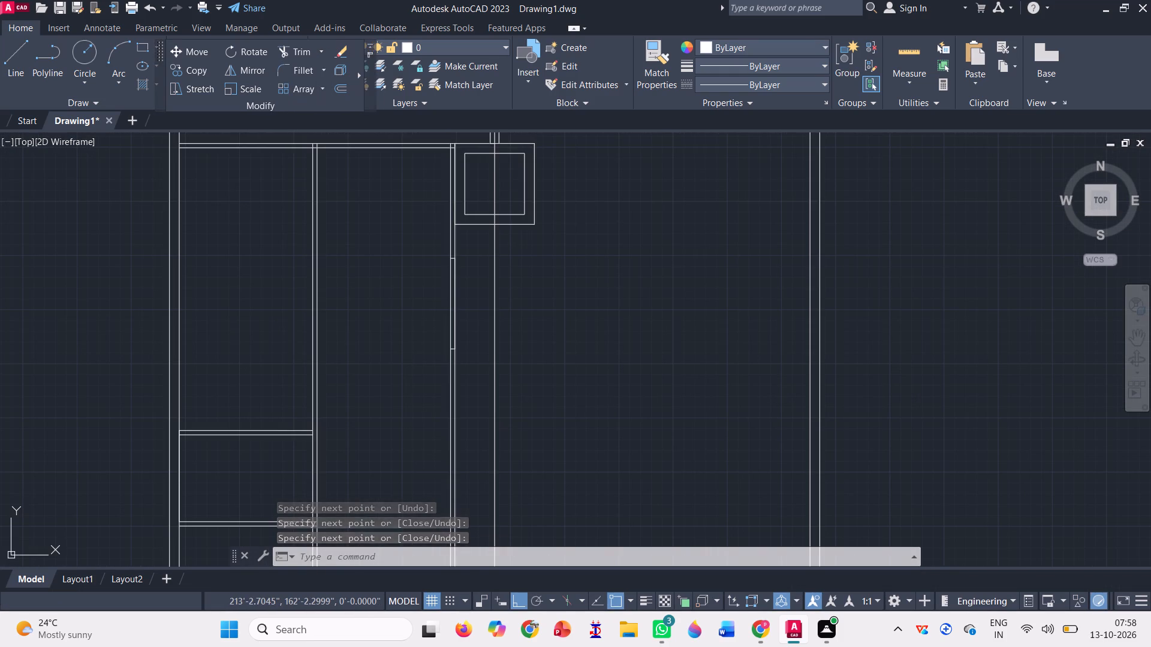
left_click(481, 296)
left_click(411, 282)
scroll(411, 283, "down", 1)
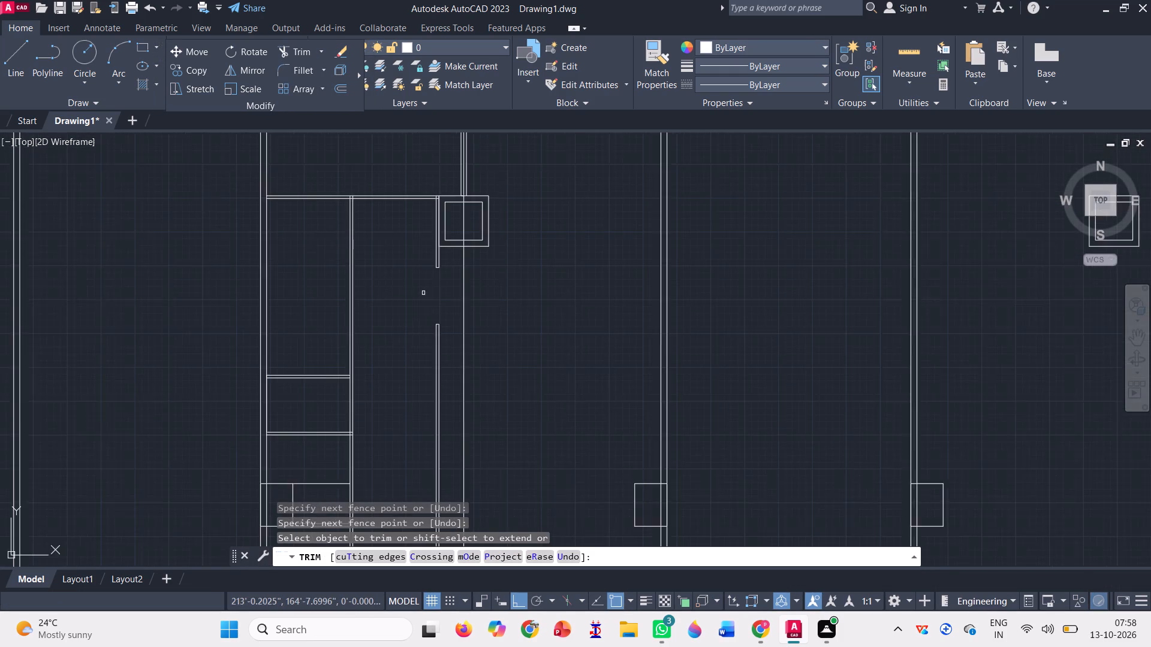
scroll(424, 294, "down", 2)
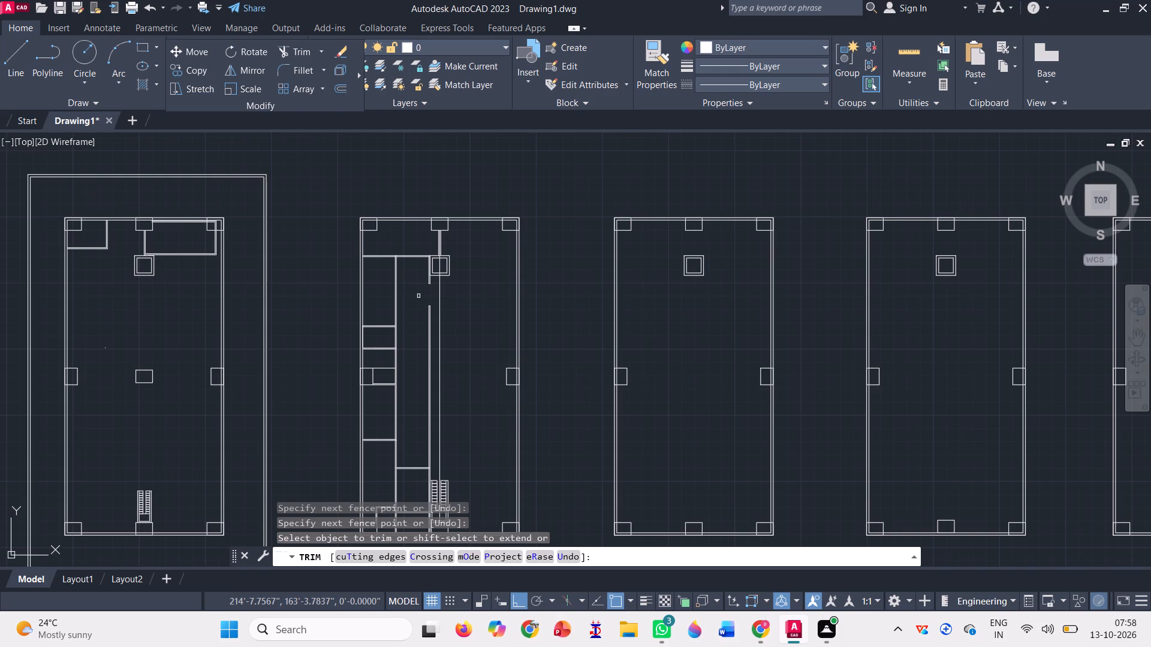
scroll(406, 339, "down", 1)
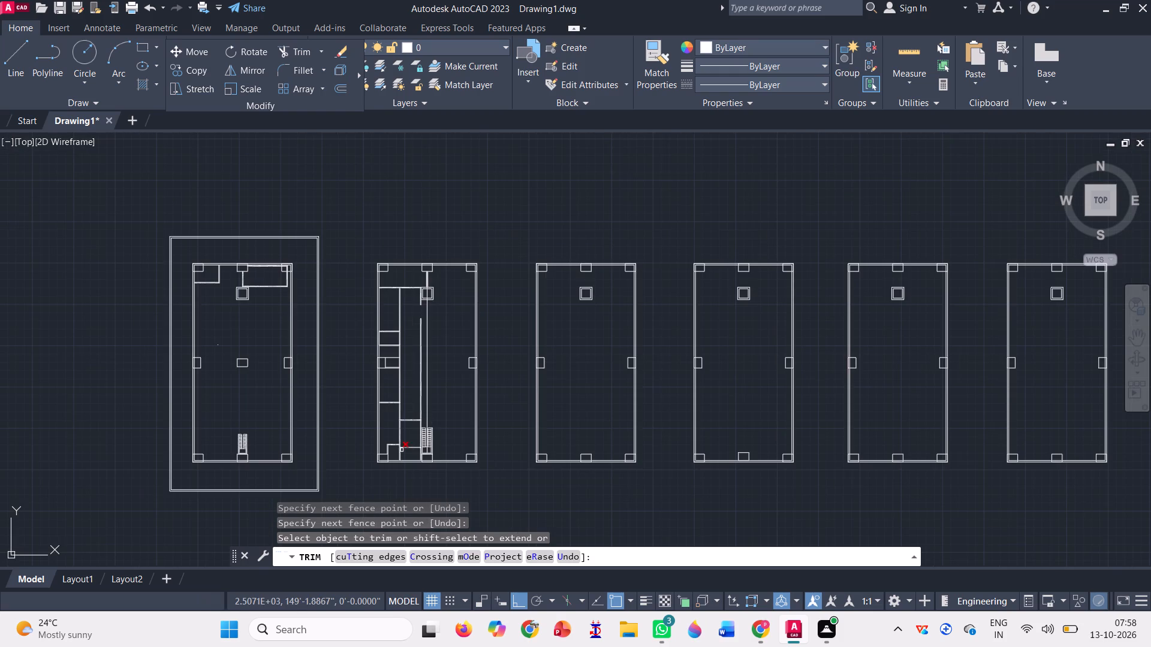
scroll(399, 451, "up", 2)
key("Escape")
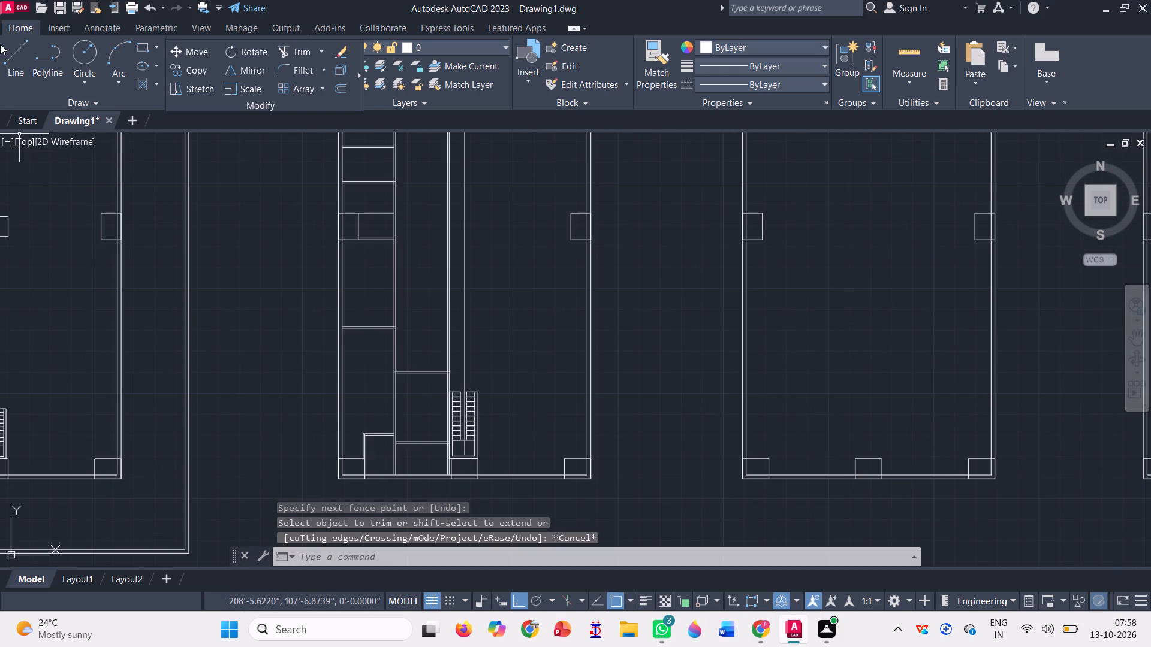
Outline an opening about 2'-1" long with Line in the left wall of the small bottom-left enclosure.
left_click(9, 69)
scroll(385, 353, "up", 3)
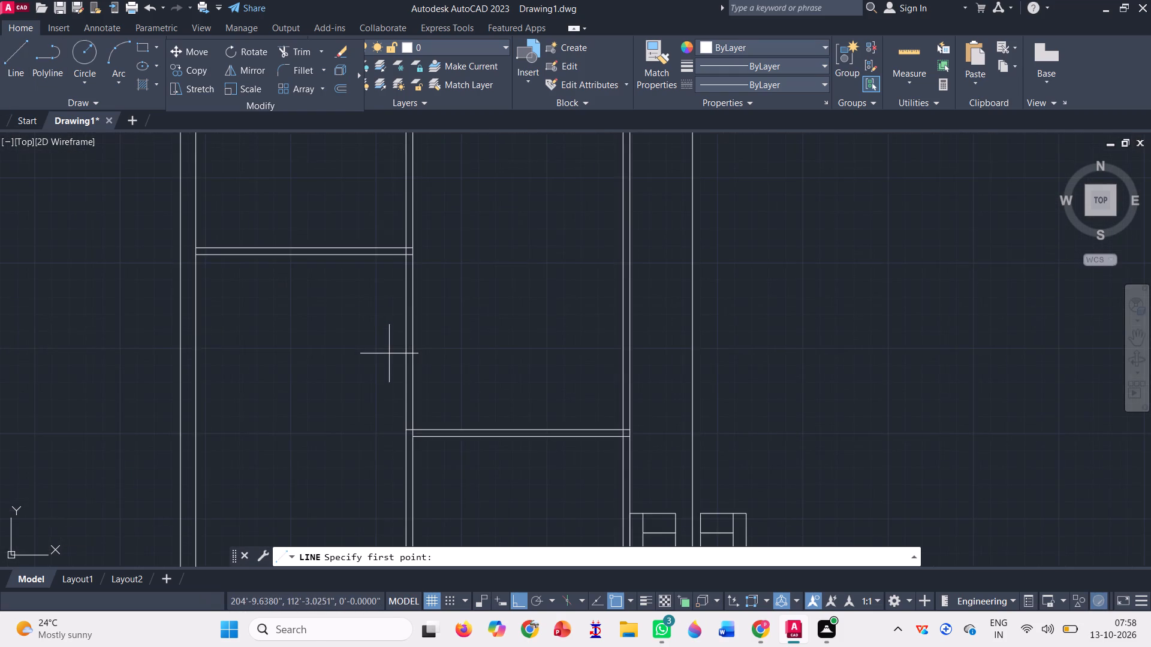
scroll(389, 353, "down", 2)
scroll(351, 528, "up", 2)
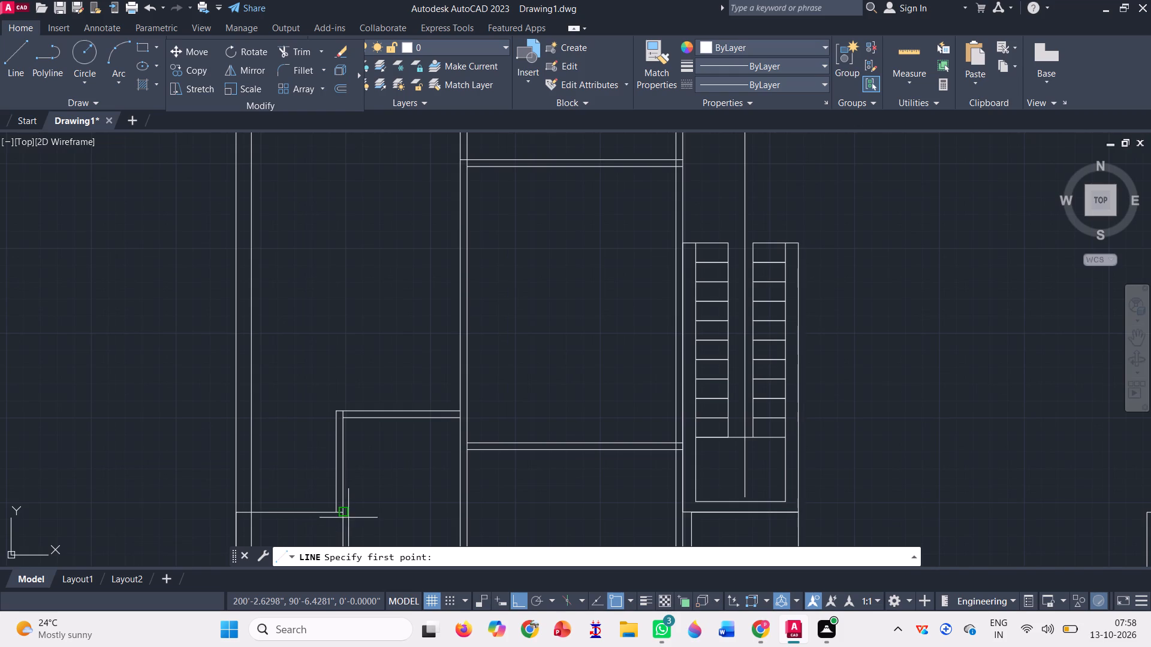
left_click(342, 435)
left_click(336, 436)
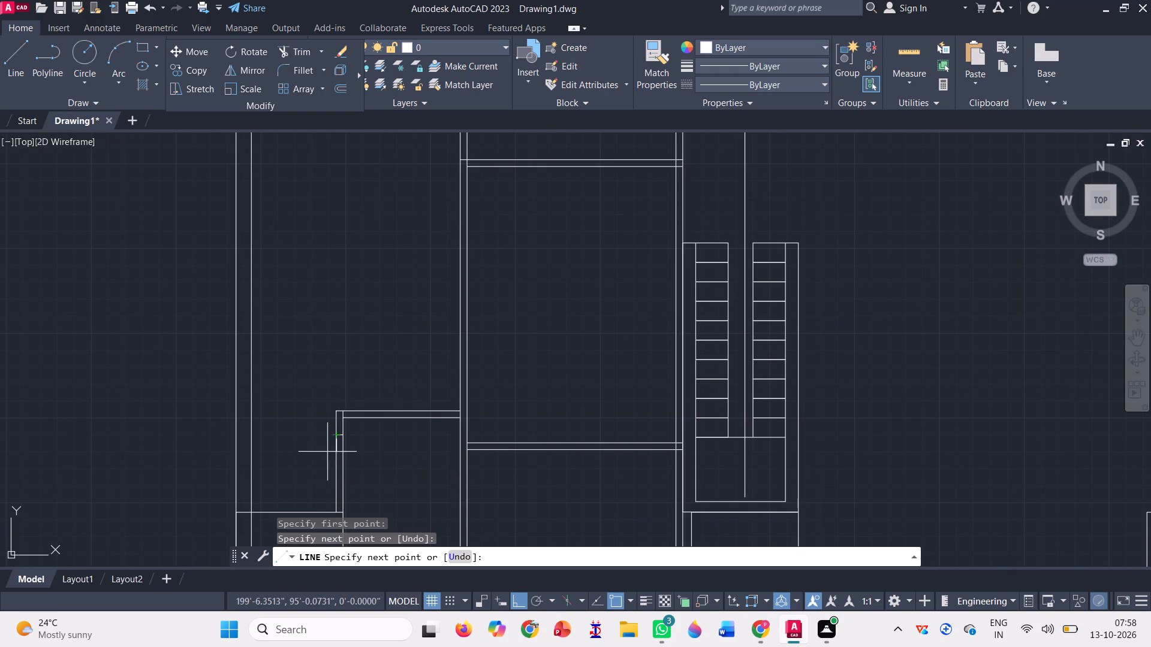
left_click(334, 477)
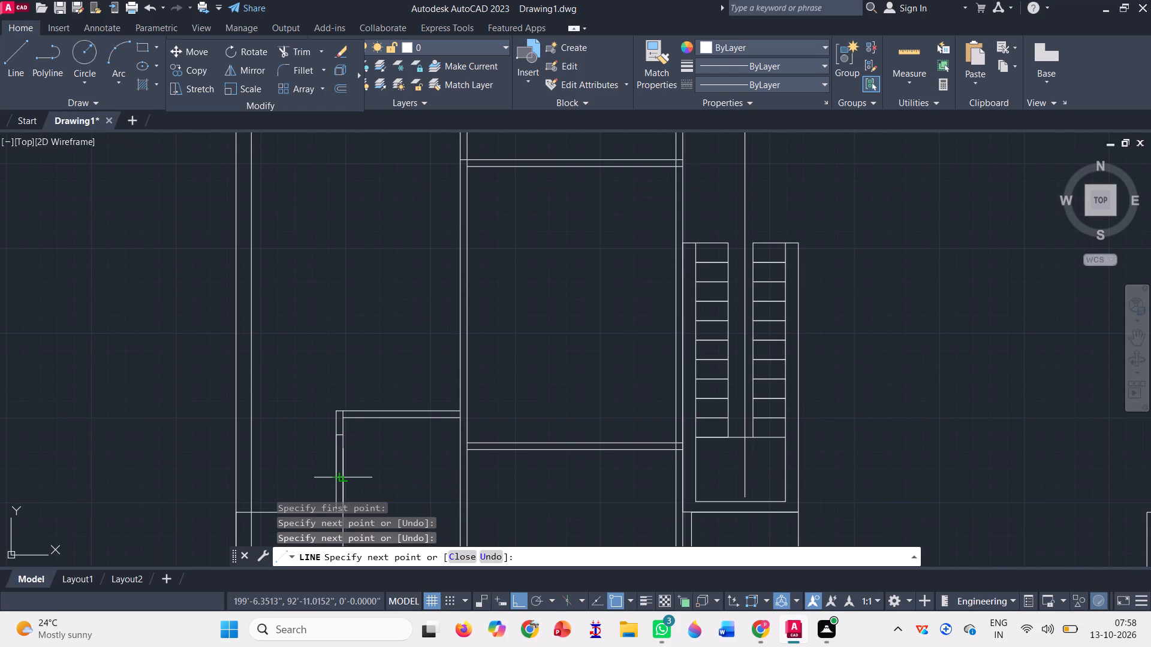
left_click(346, 480)
key("space")
Outline an opening about 2'-2" long with Line near the left end of the middle strip's lower cross wall.
scroll(361, 484, "down", 1)
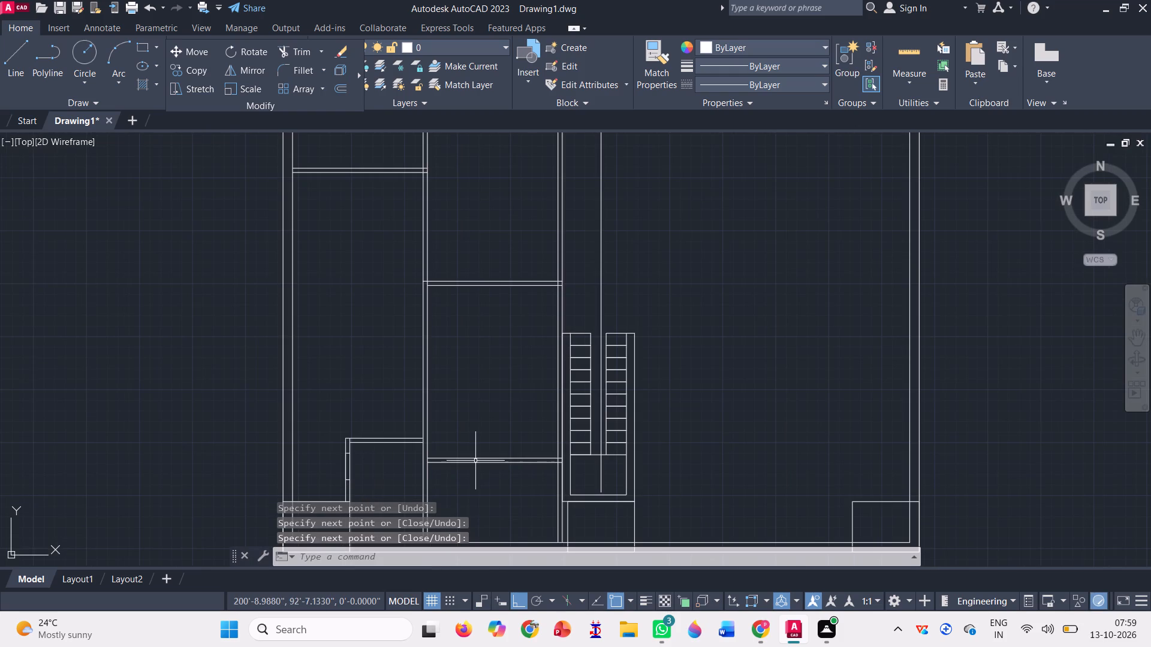
key("l")
key("Return")
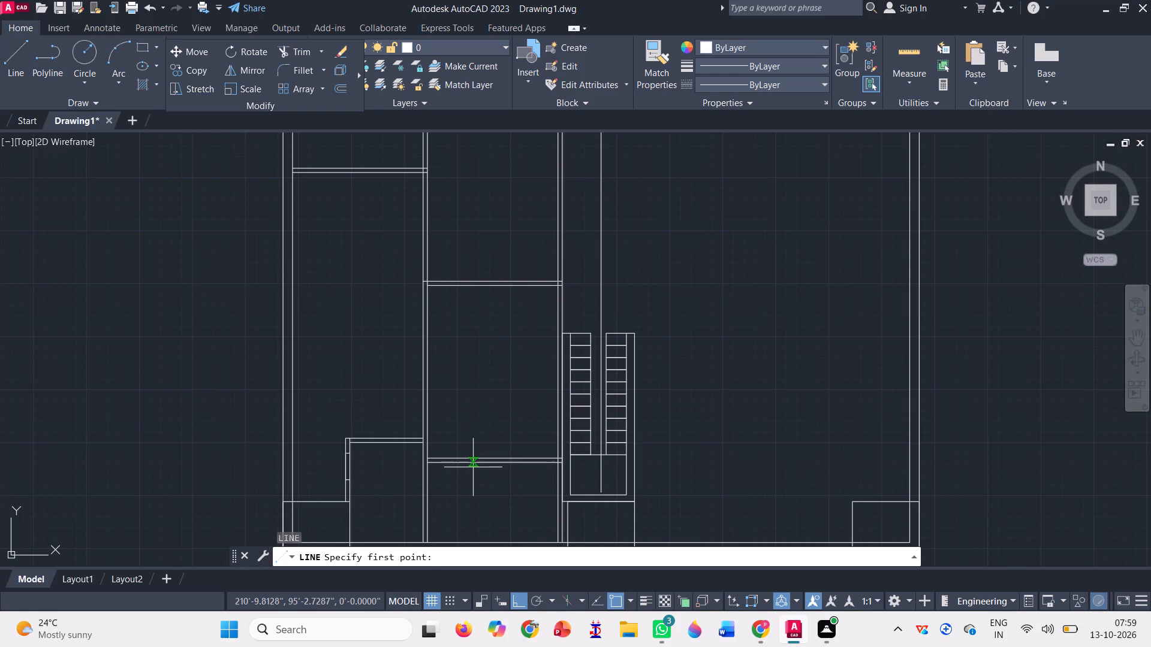
scroll(468, 482, "up", 2)
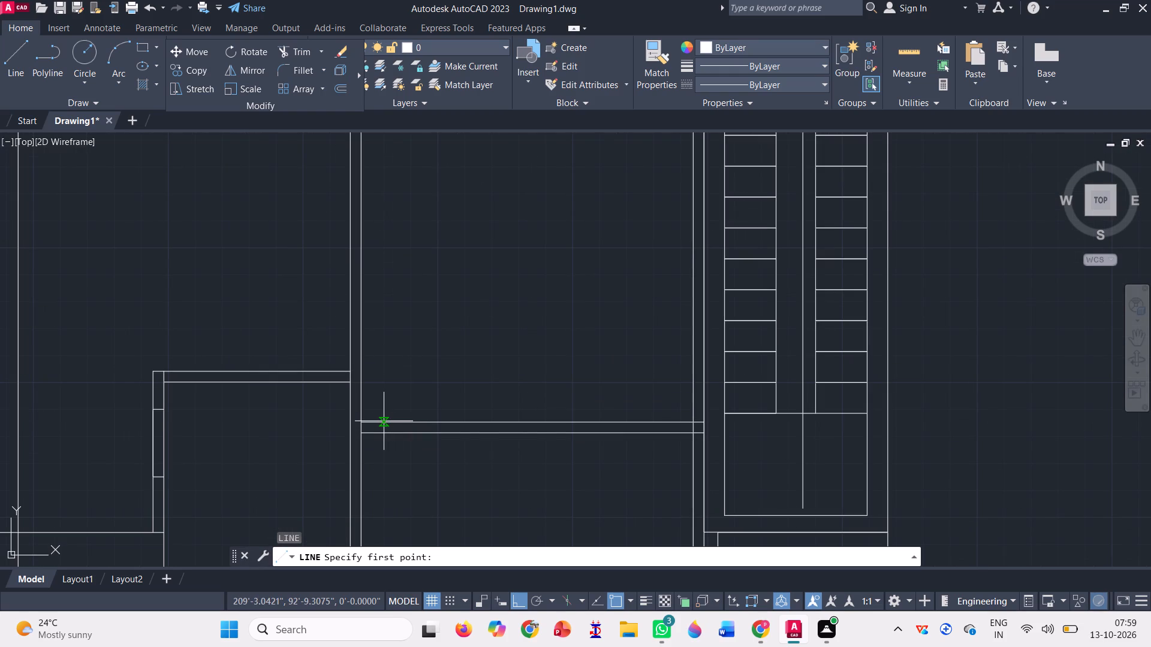
left_click(384, 421)
left_click(384, 435)
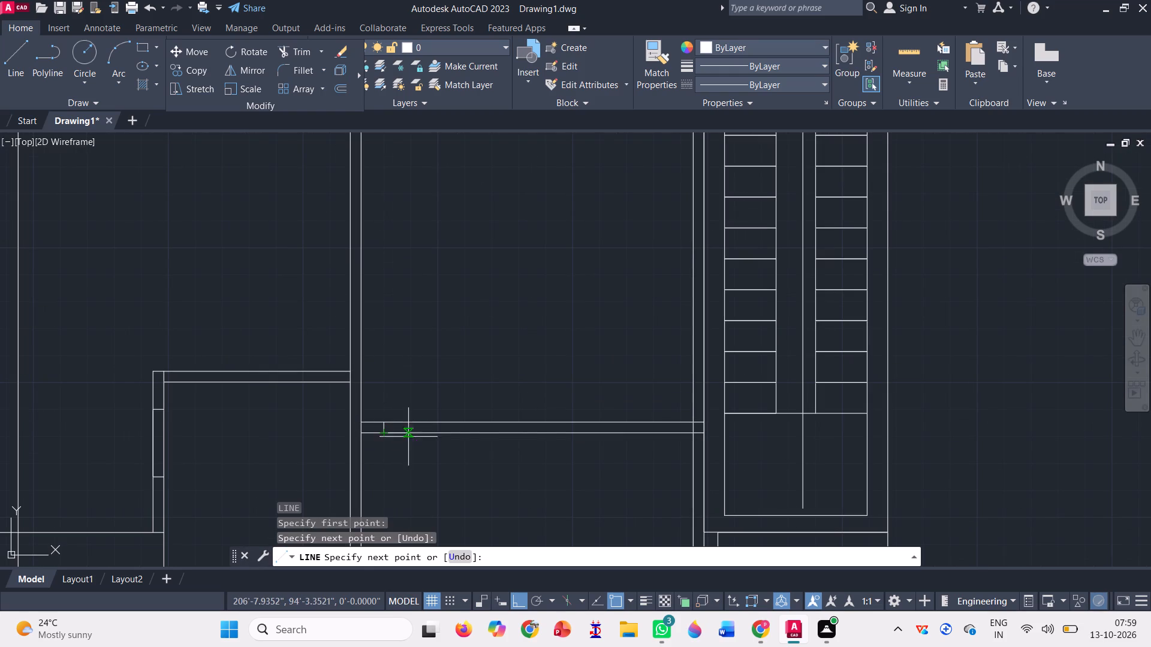
left_click(453, 436)
left_click(455, 425)
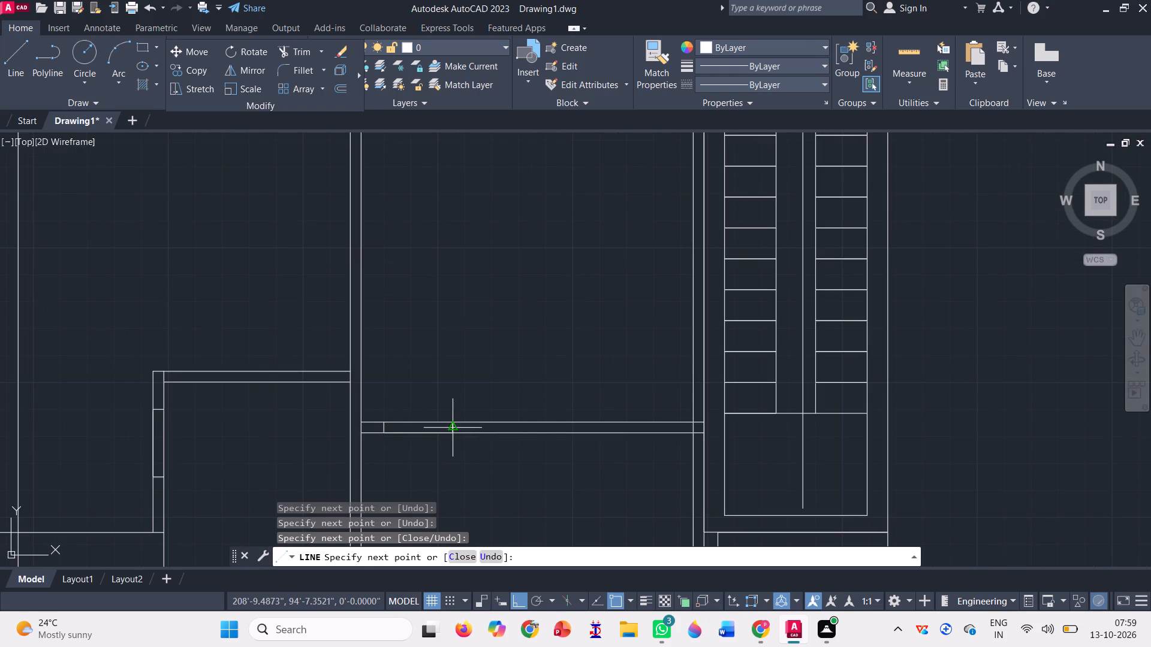
key("space")
Outline an opening about 7'-5" long with Line in the middle strip's upper cross wall, ending near its left end.
scroll(426, 474, "down", 2)
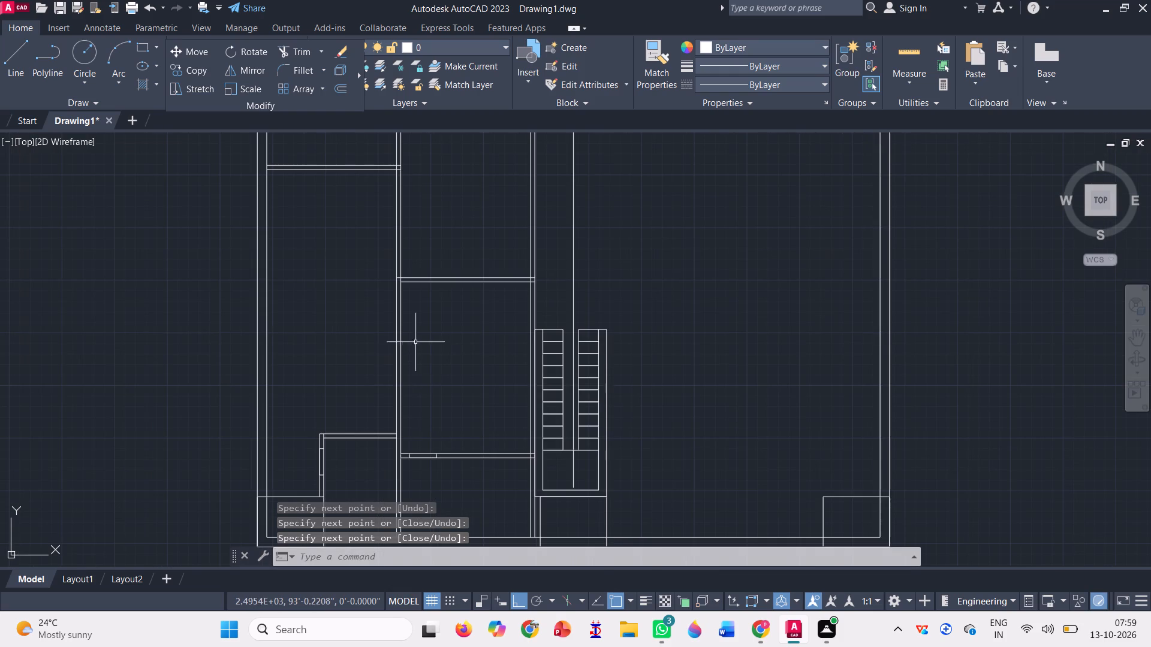
scroll(438, 273, "up", 2)
key("l")
key("Return")
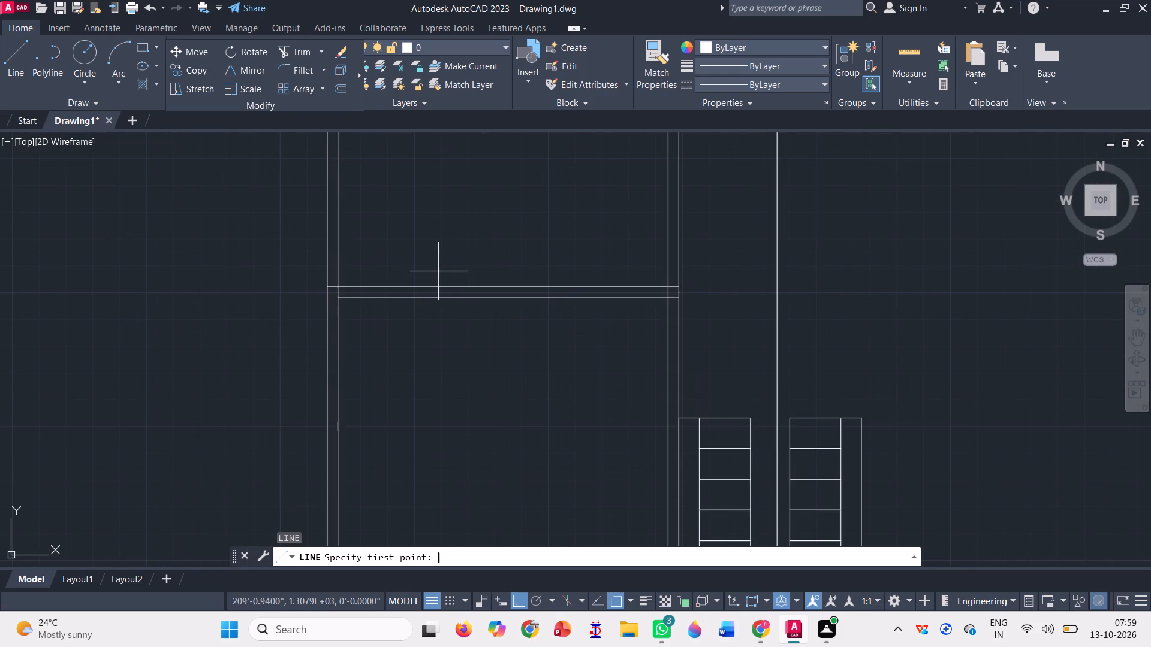
left_click(581, 287)
left_click(580, 295)
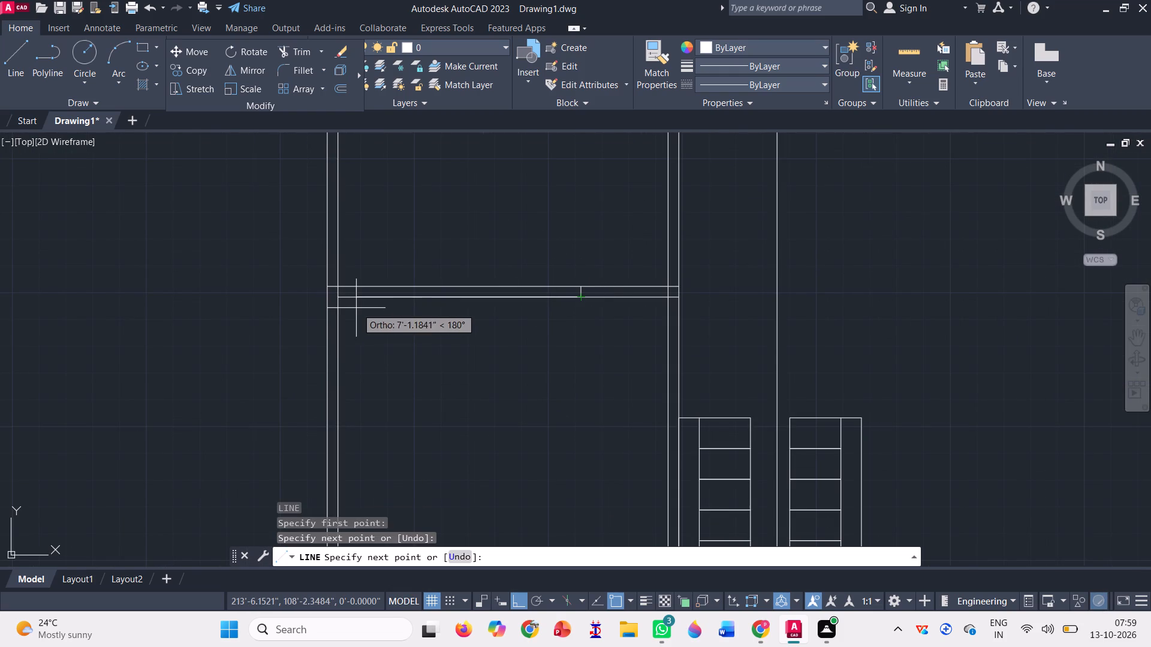
left_click(346, 298)
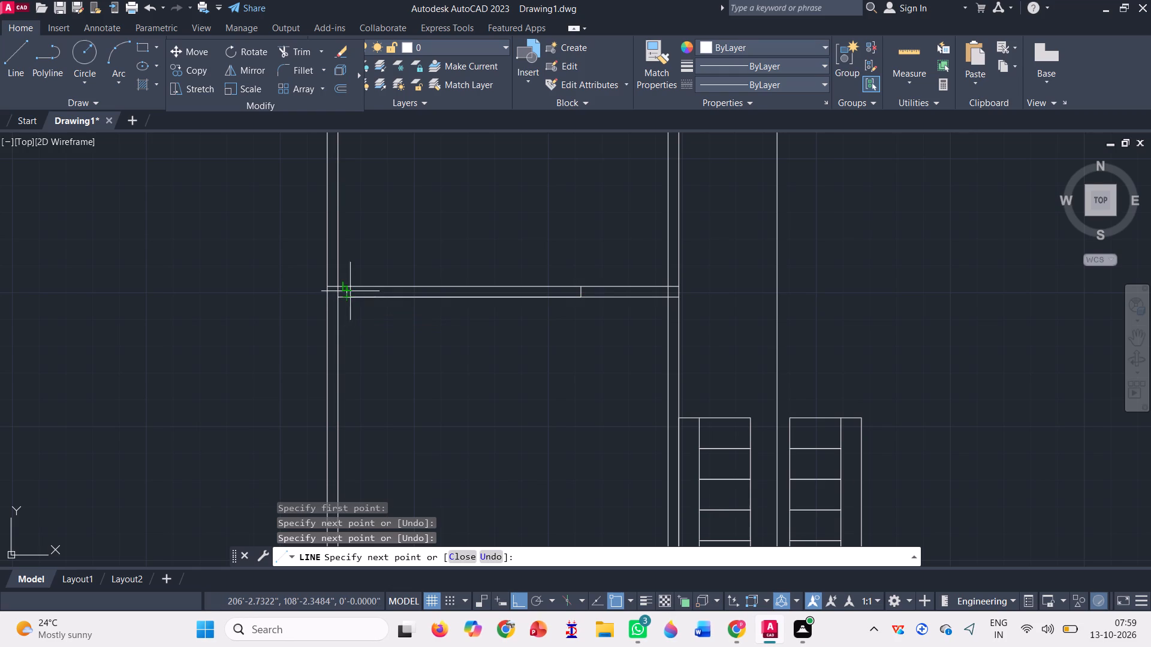
left_click(350, 289)
key("space")
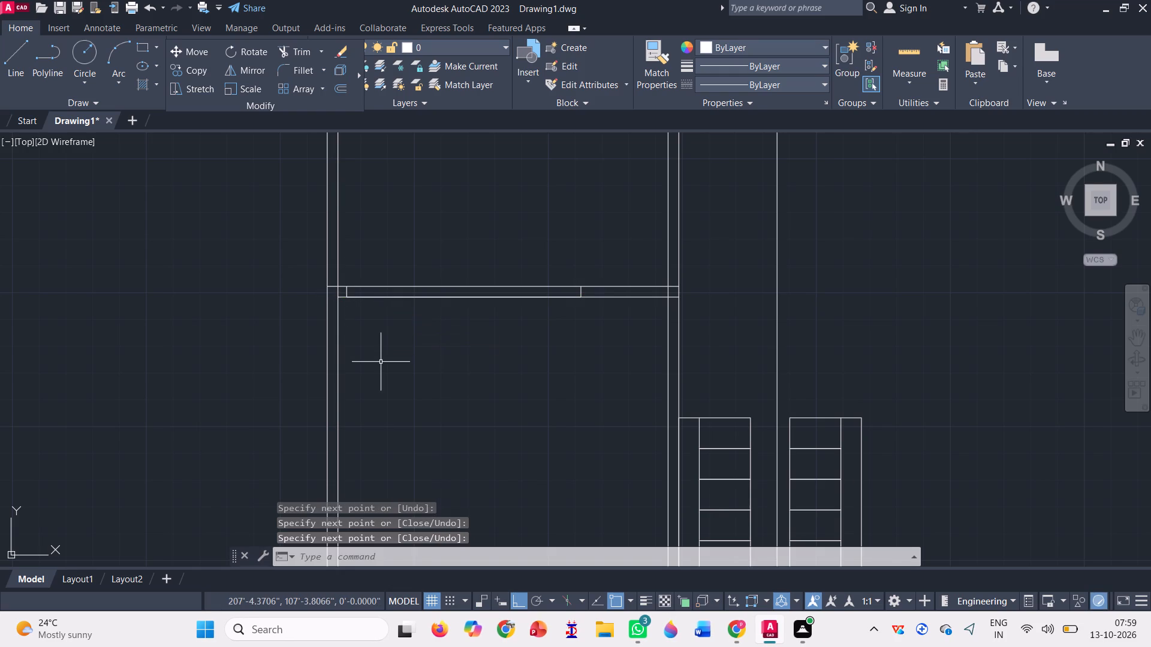
scroll(381, 362, "down", 4)
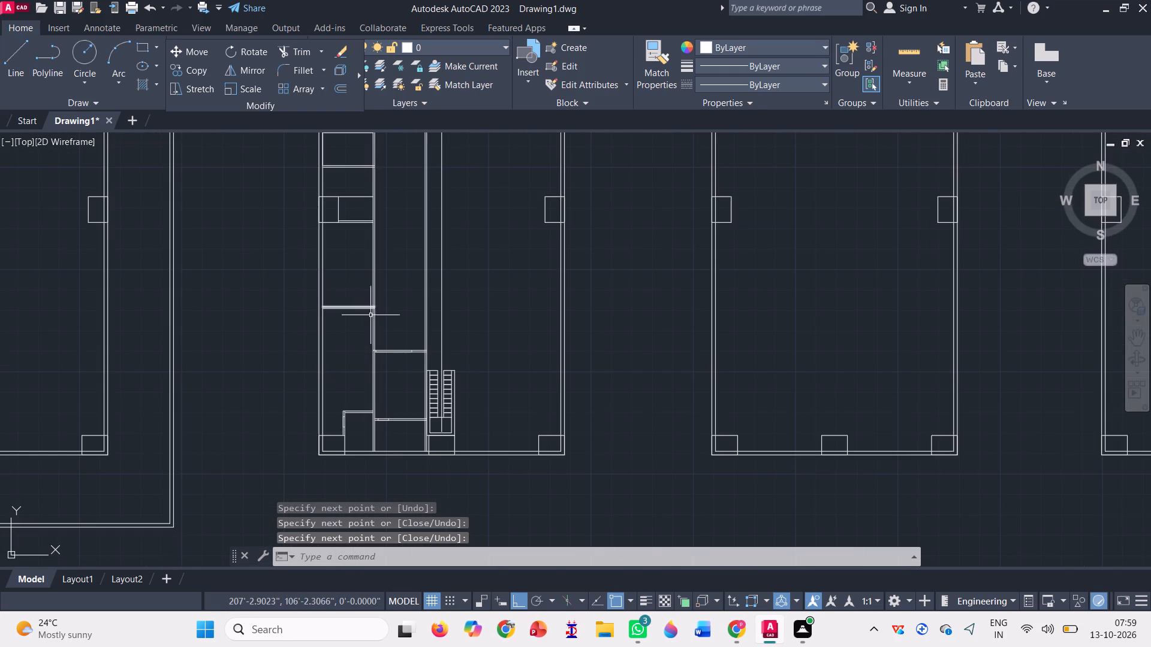
Outline an opening about 2'-10" long with Line in the wall between the left and middle strips, below the left strip's lowest full cross wall.
key("l")
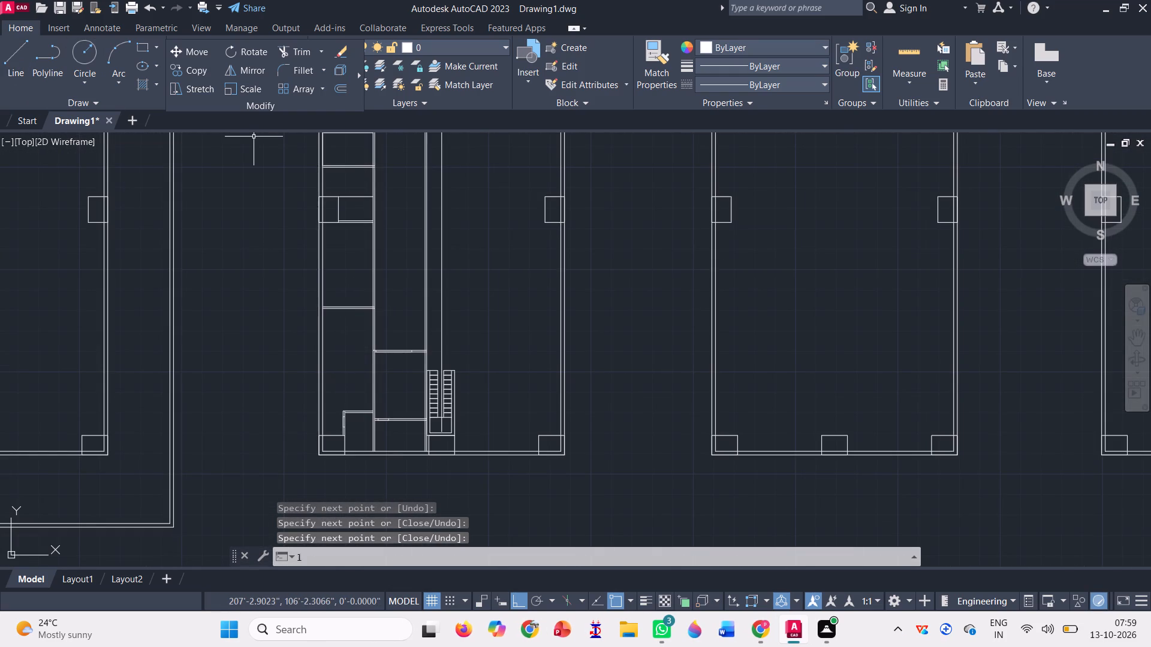
key("Return")
scroll(369, 329, "up", 3)
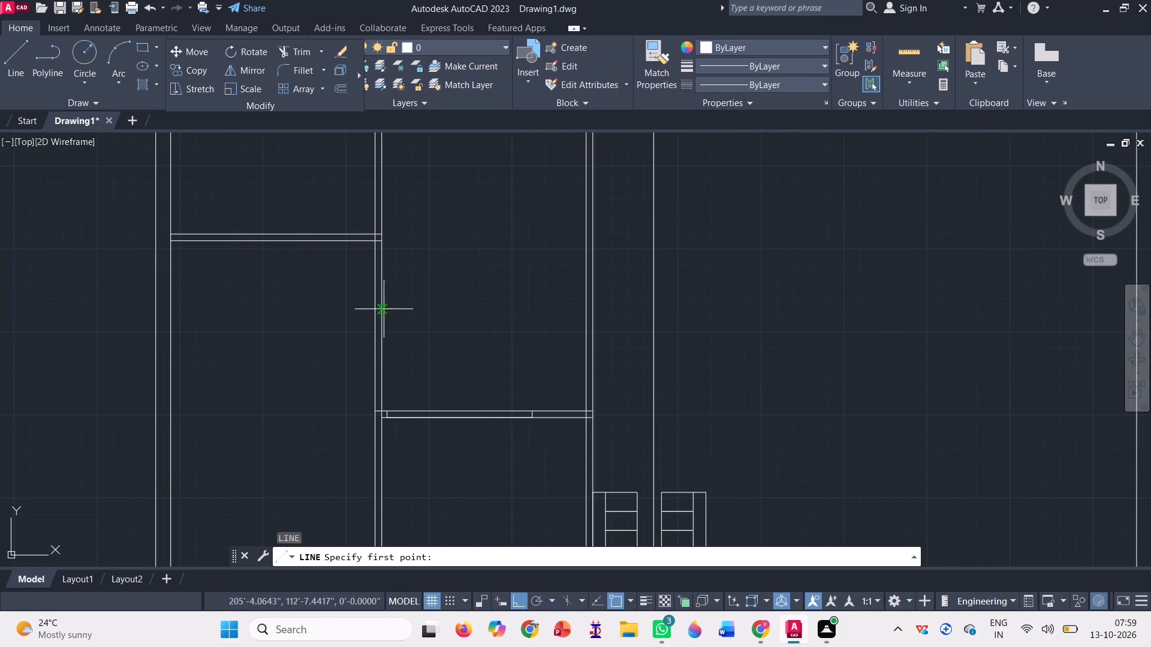
left_click(373, 277)
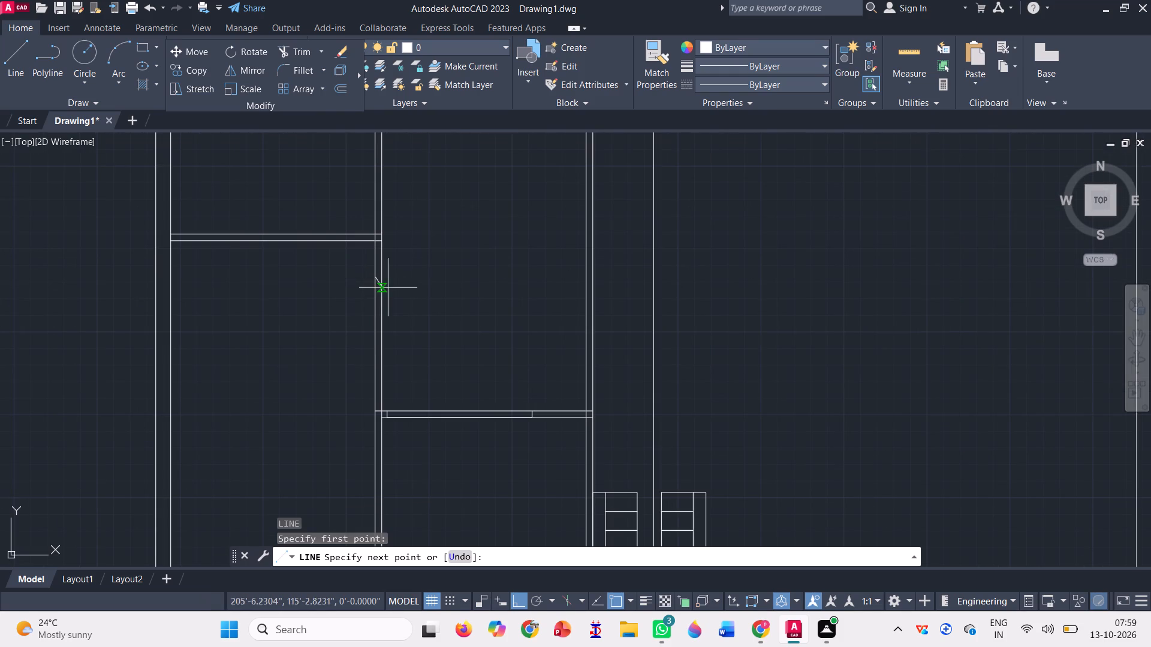
left_click(382, 280)
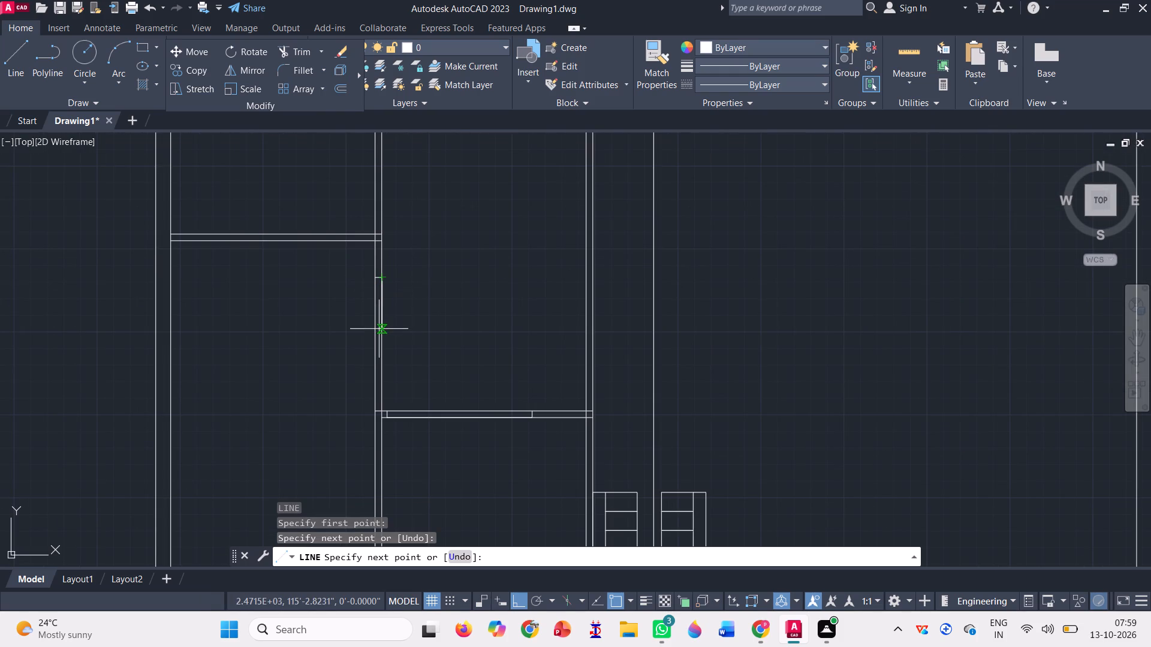
left_click(382, 334)
left_click(371, 332)
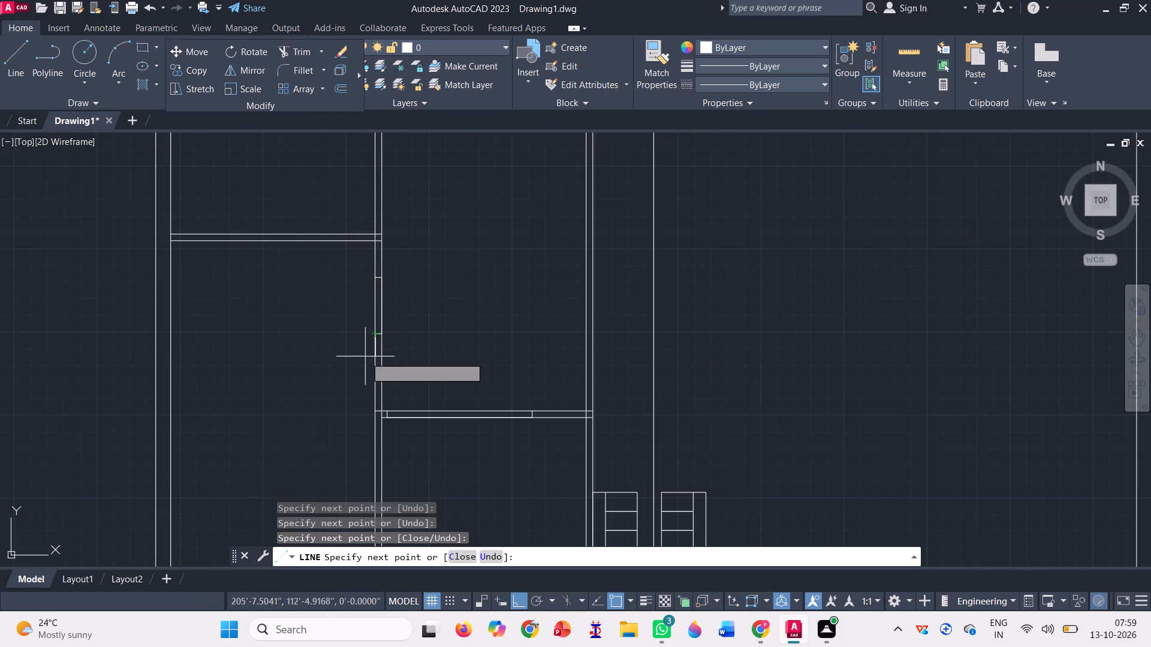
key("space")
Outline an opening about 3' long with Line in the same dividing wall, just below the cross wall beside the left-side column.
scroll(348, 357, "down", 2)
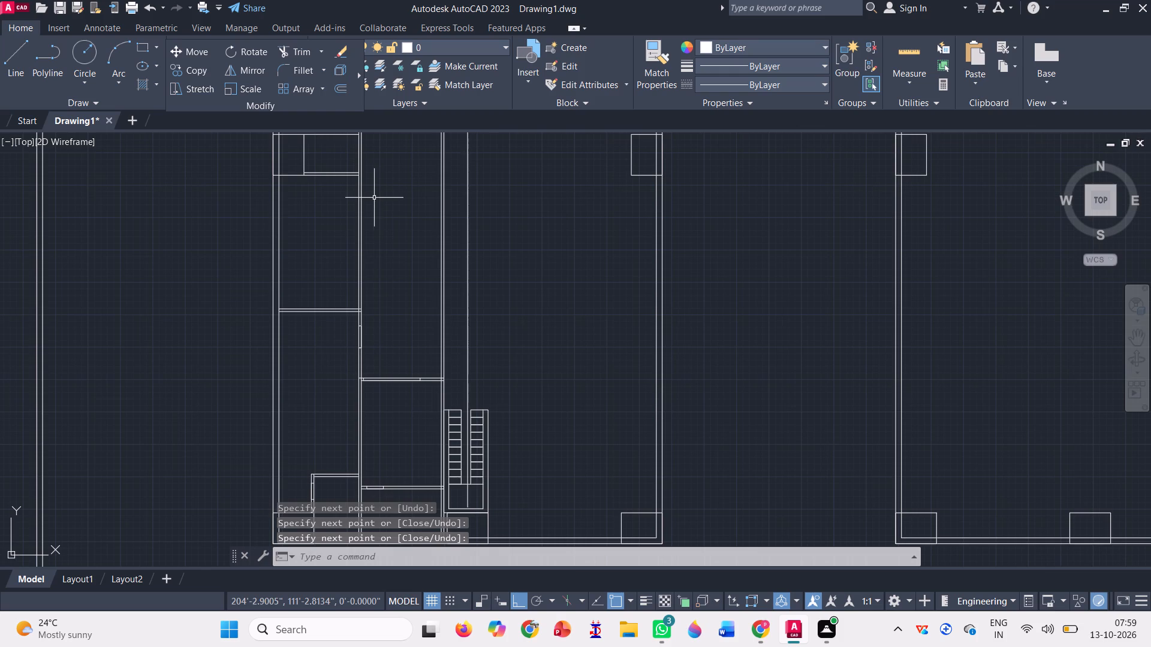
scroll(360, 163, "up", 2)
key("l")
key("Return")
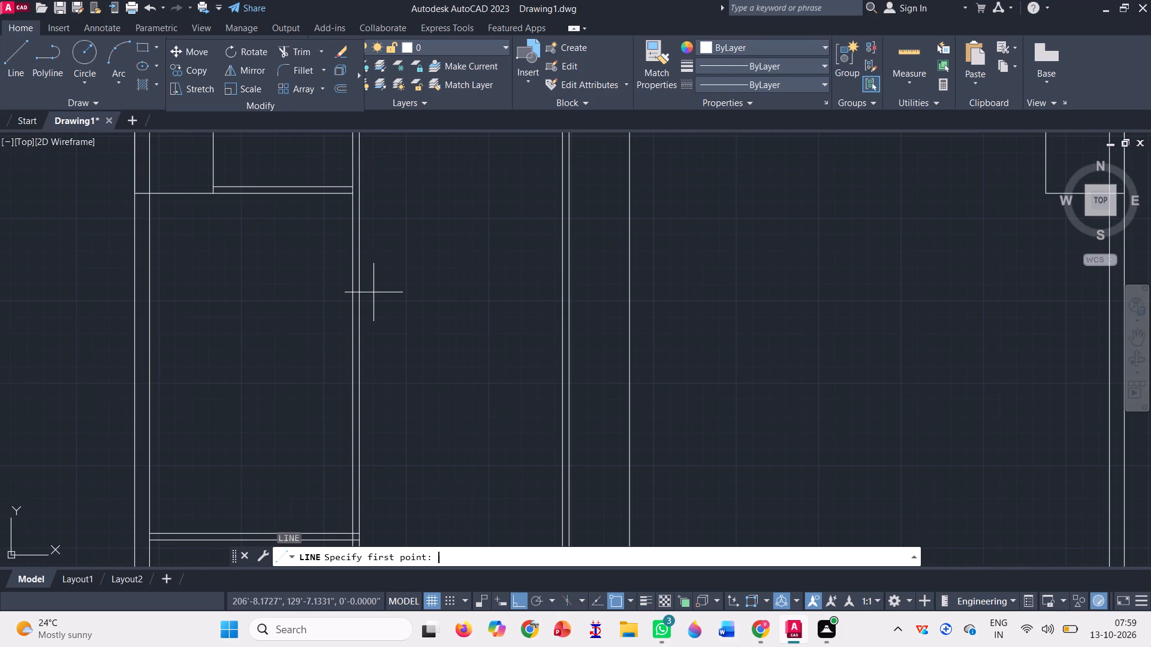
scroll(375, 294, "down", 1)
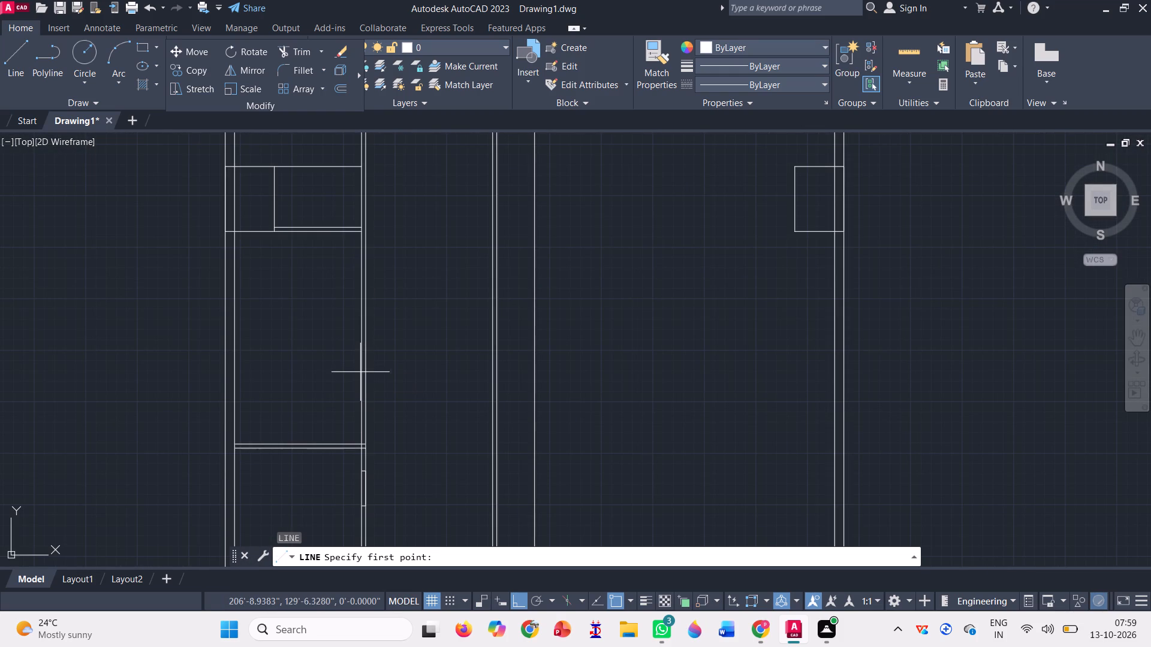
scroll(367, 234, "up", 1)
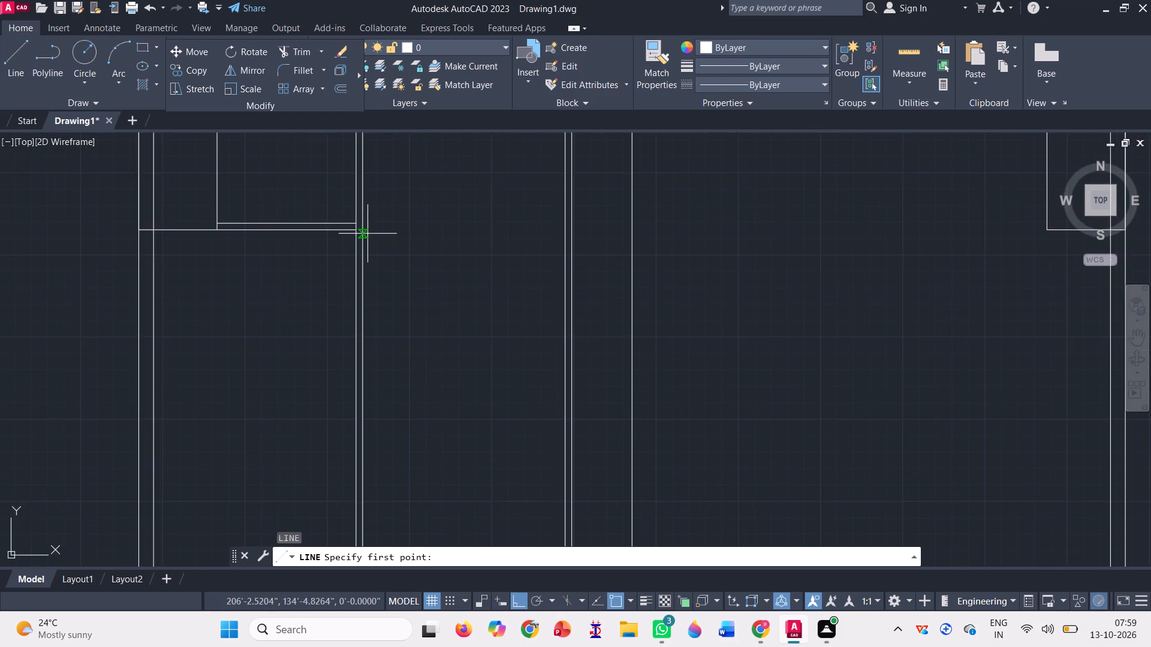
scroll(367, 234, "up", 1)
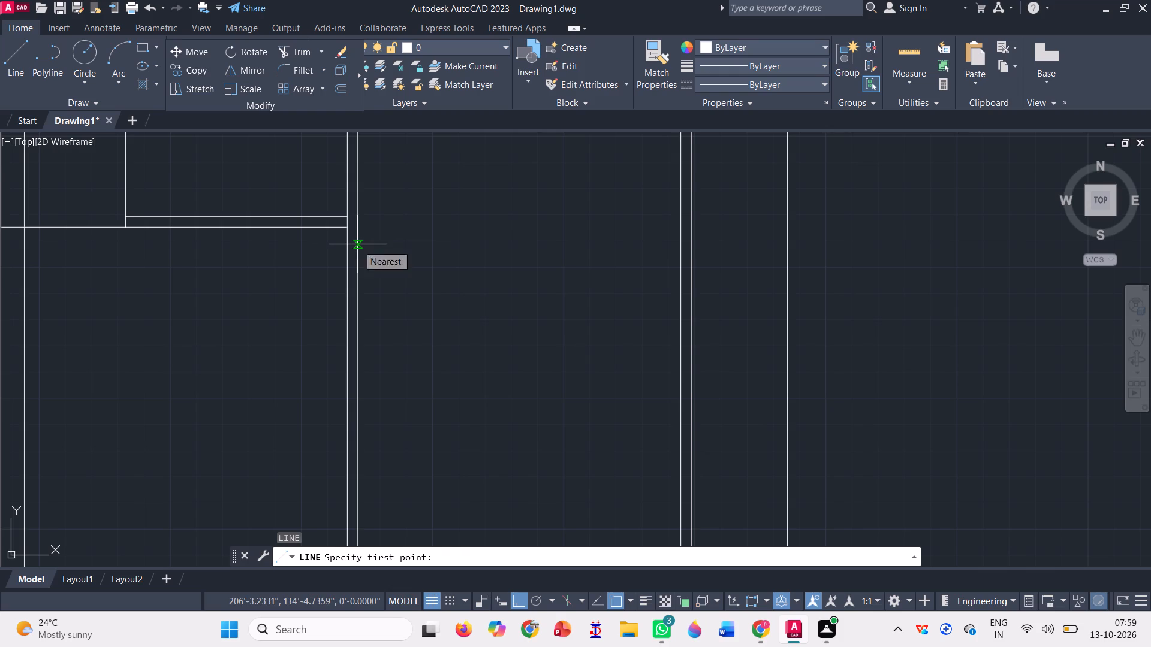
left_click(357, 243)
left_click(346, 242)
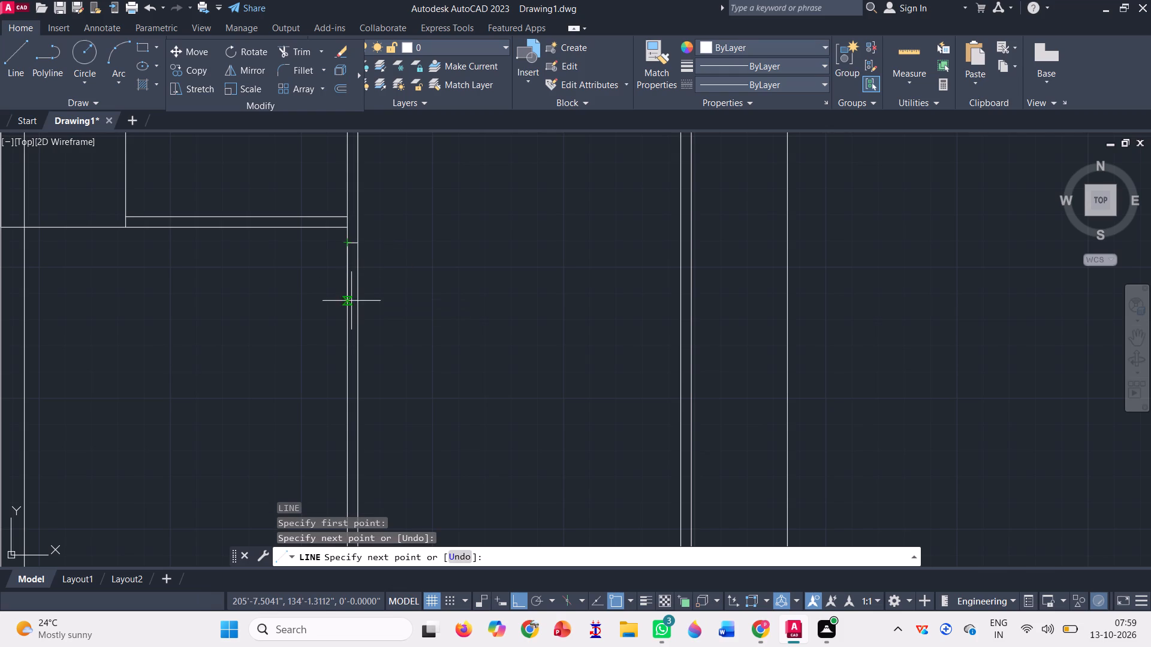
left_click(345, 336)
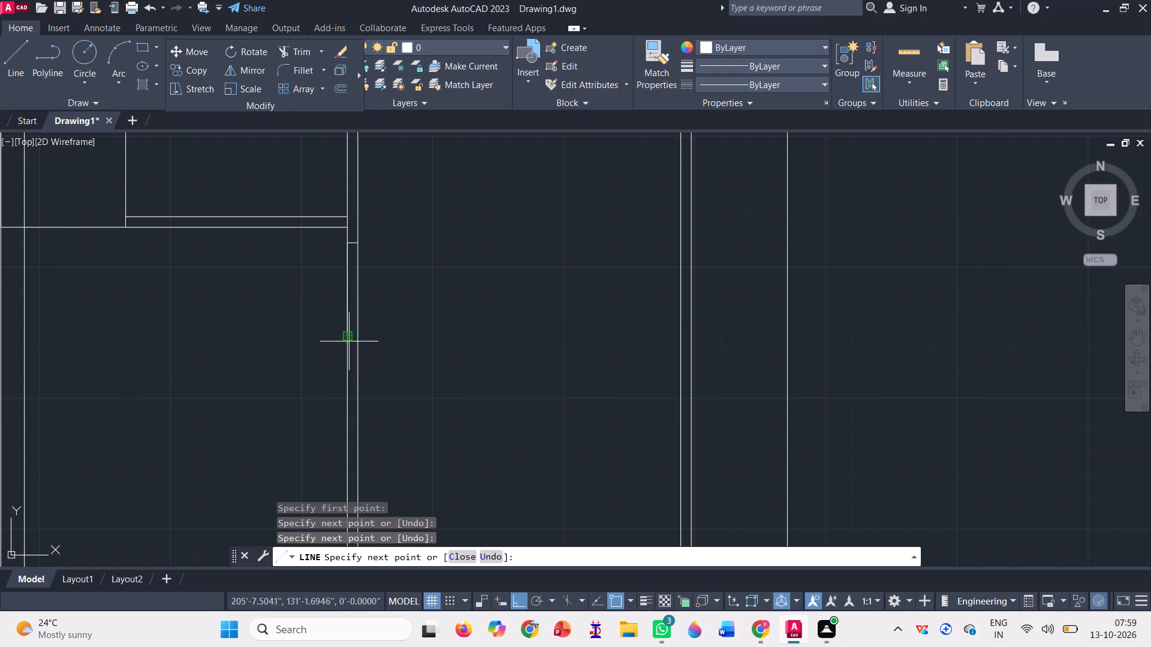
left_click(359, 336)
scroll(397, 349, "down", 4)
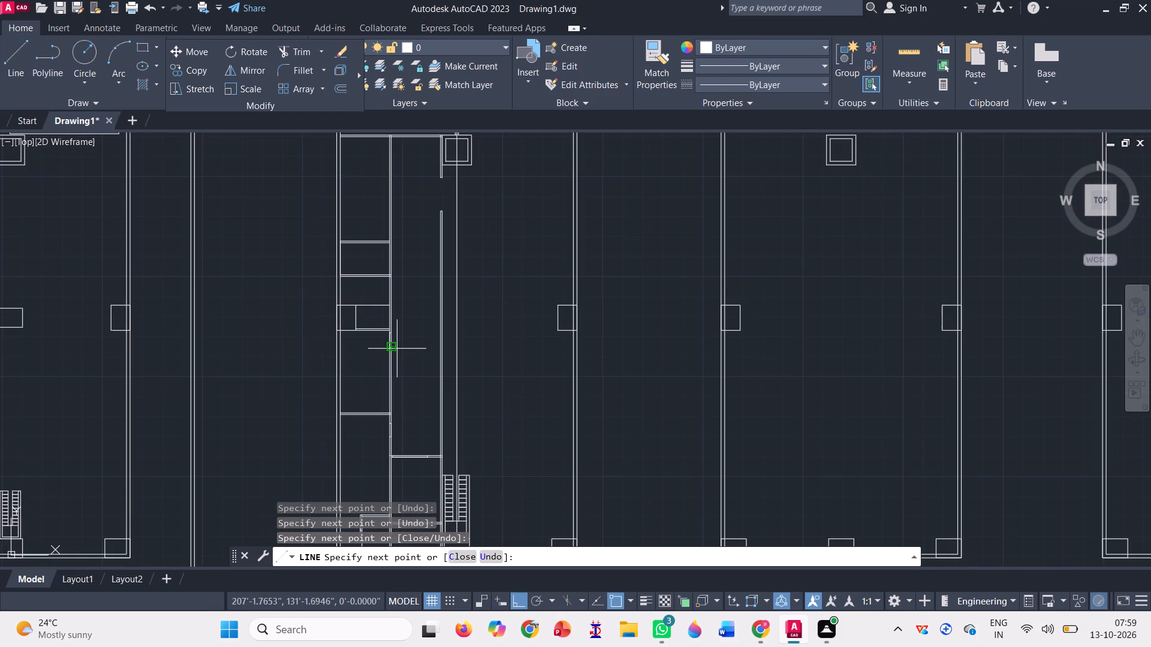
key("space")
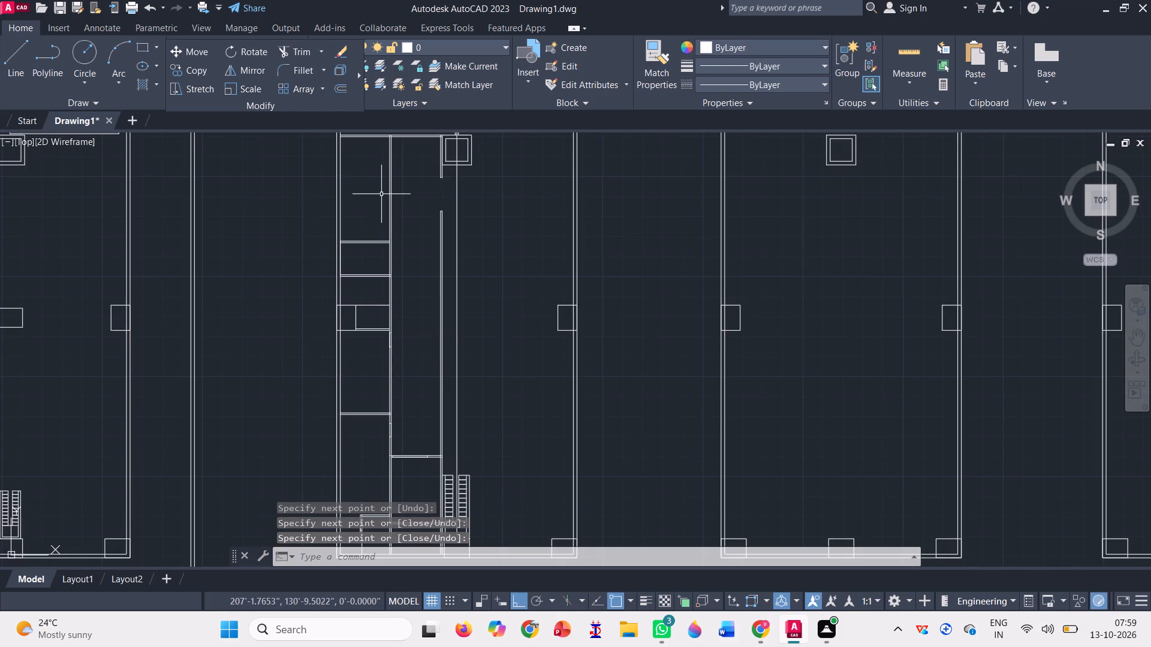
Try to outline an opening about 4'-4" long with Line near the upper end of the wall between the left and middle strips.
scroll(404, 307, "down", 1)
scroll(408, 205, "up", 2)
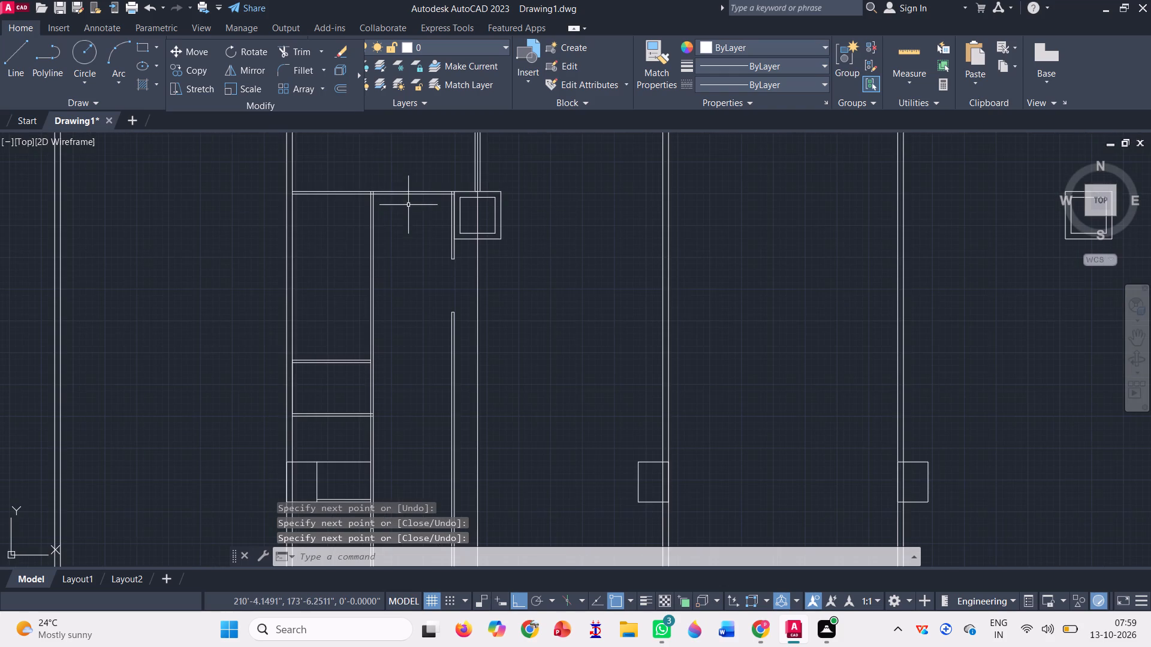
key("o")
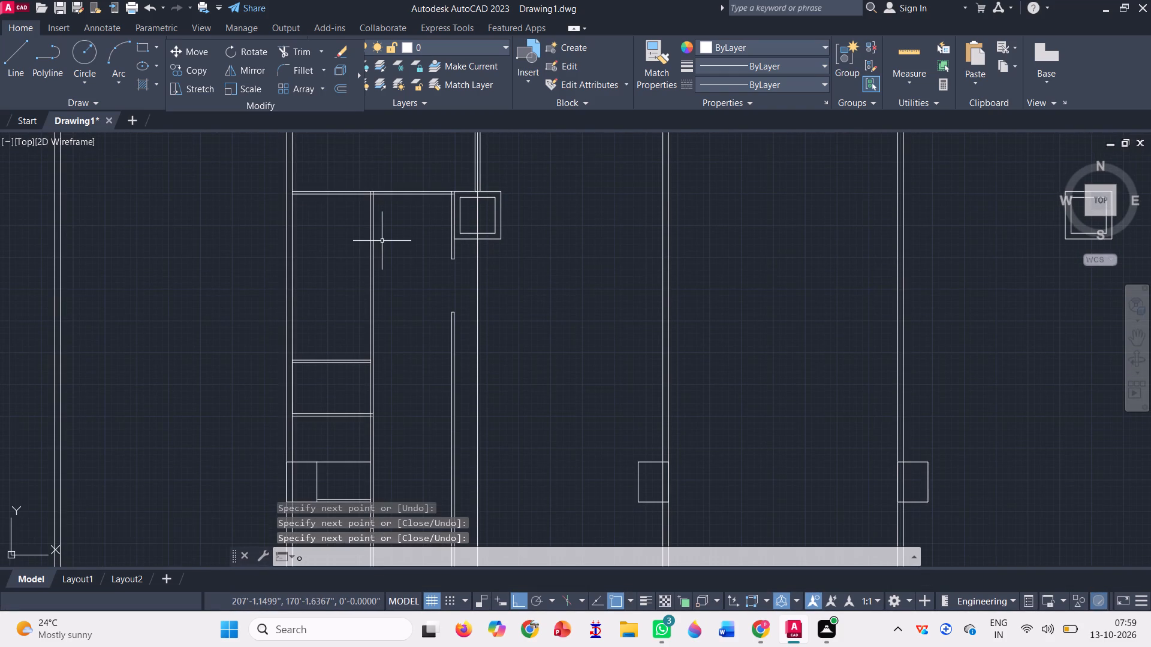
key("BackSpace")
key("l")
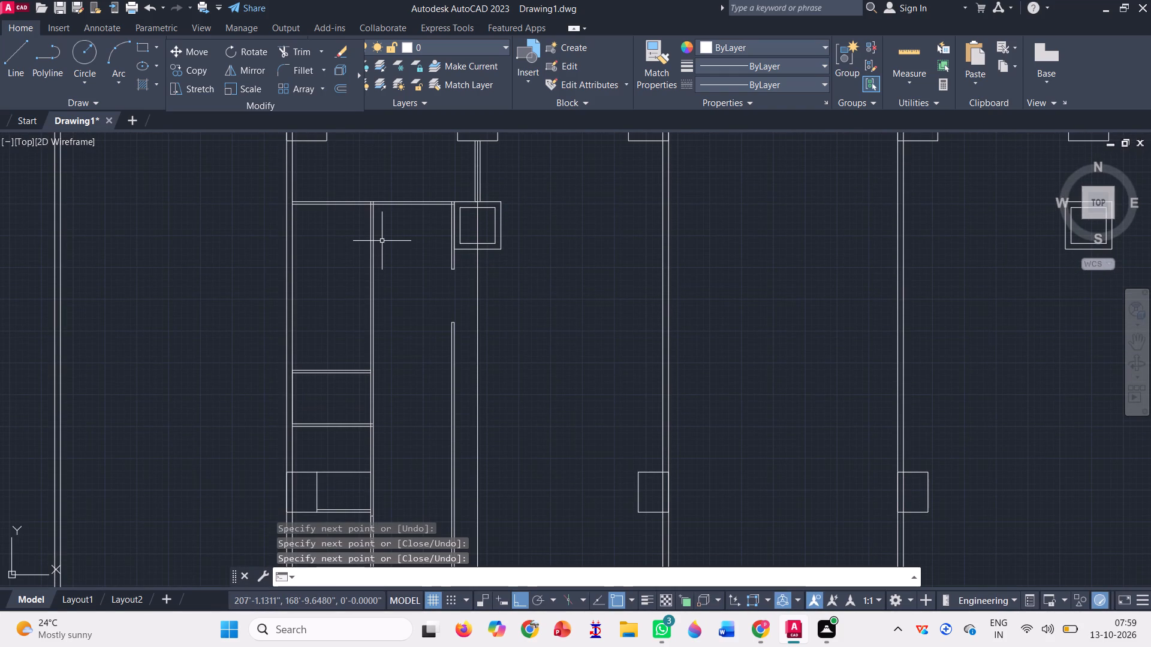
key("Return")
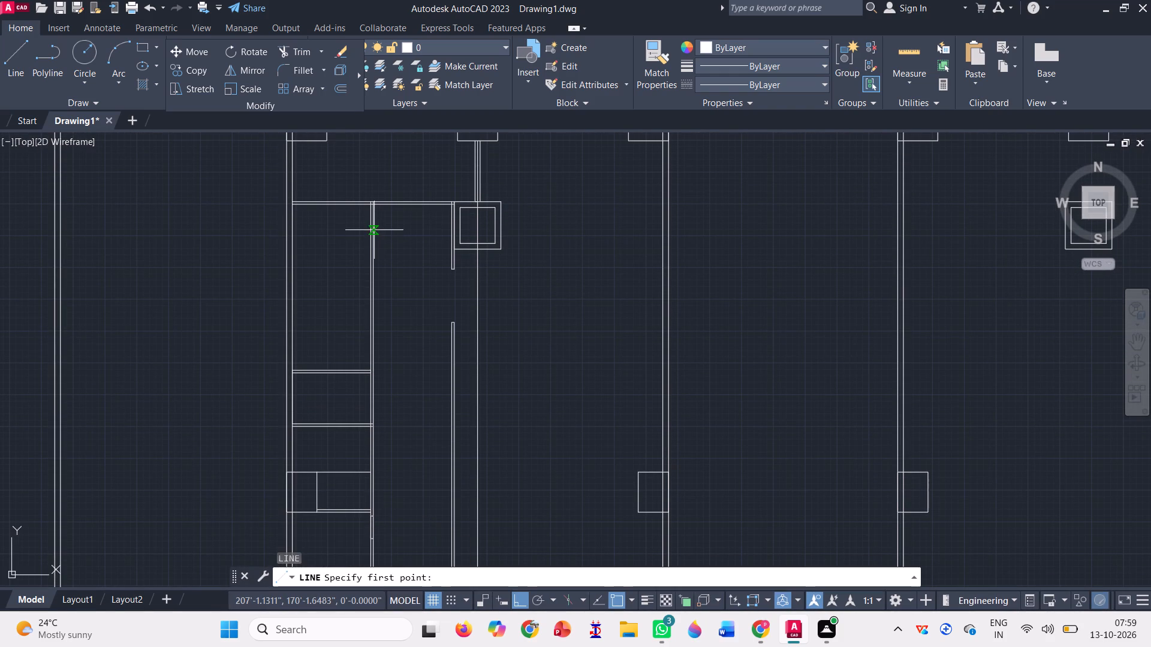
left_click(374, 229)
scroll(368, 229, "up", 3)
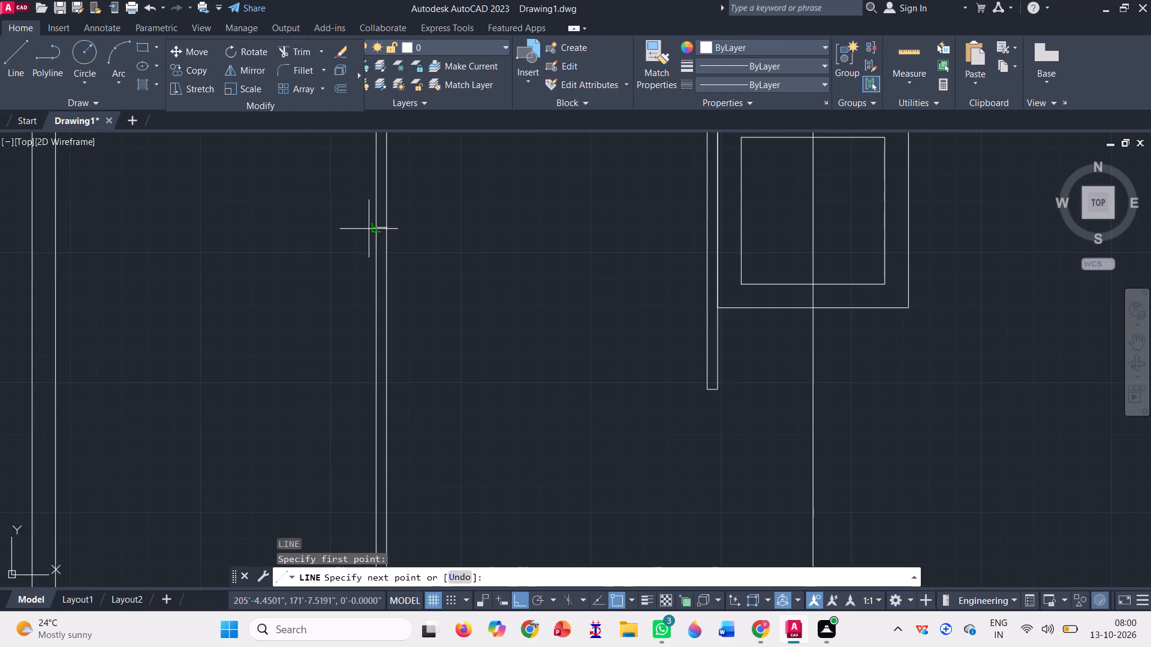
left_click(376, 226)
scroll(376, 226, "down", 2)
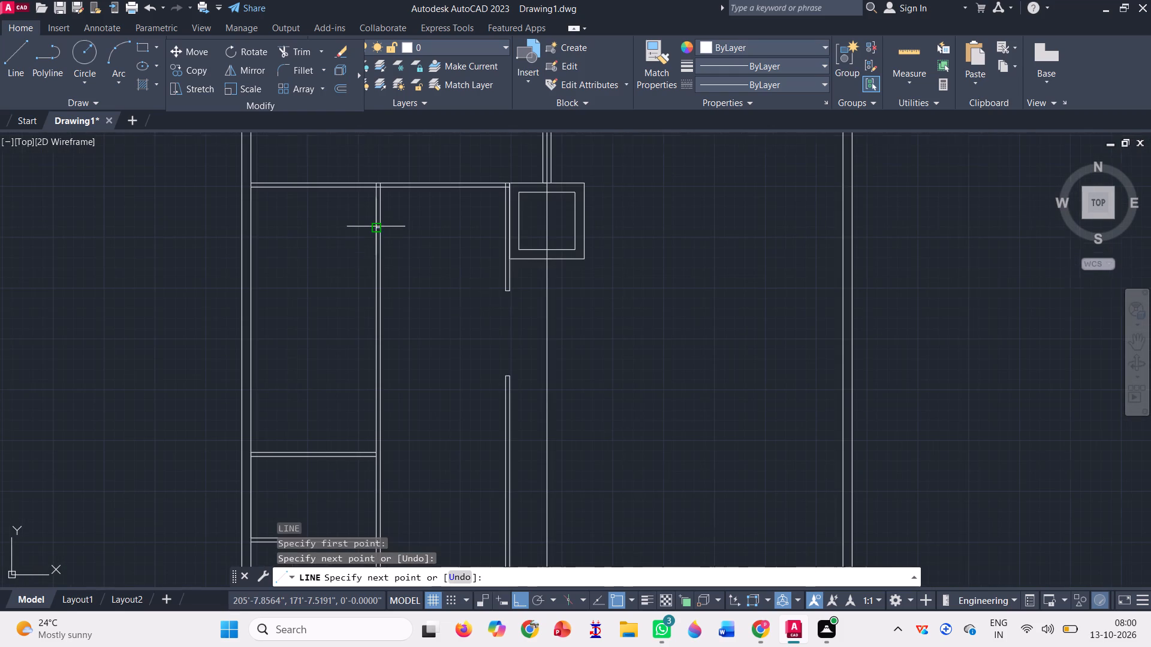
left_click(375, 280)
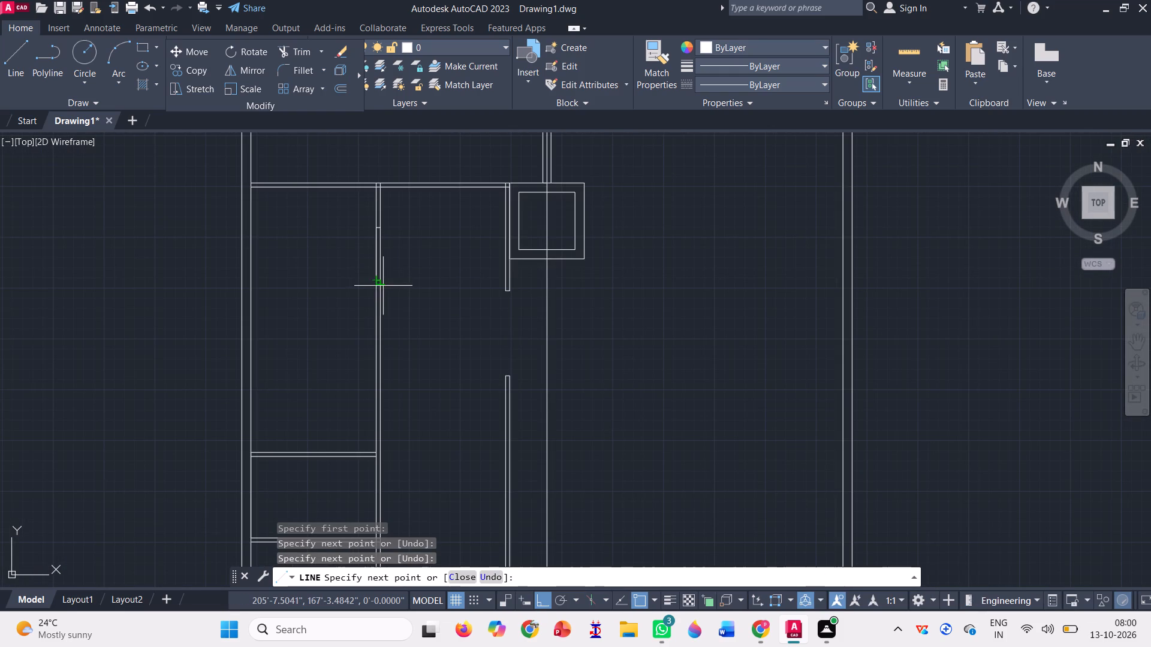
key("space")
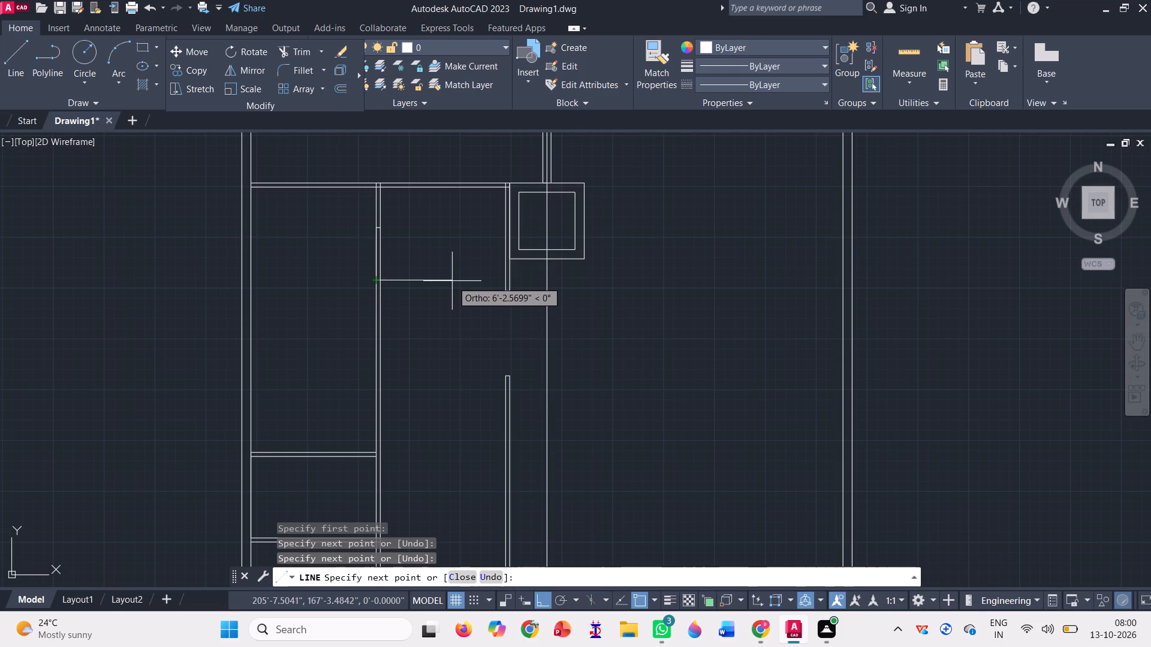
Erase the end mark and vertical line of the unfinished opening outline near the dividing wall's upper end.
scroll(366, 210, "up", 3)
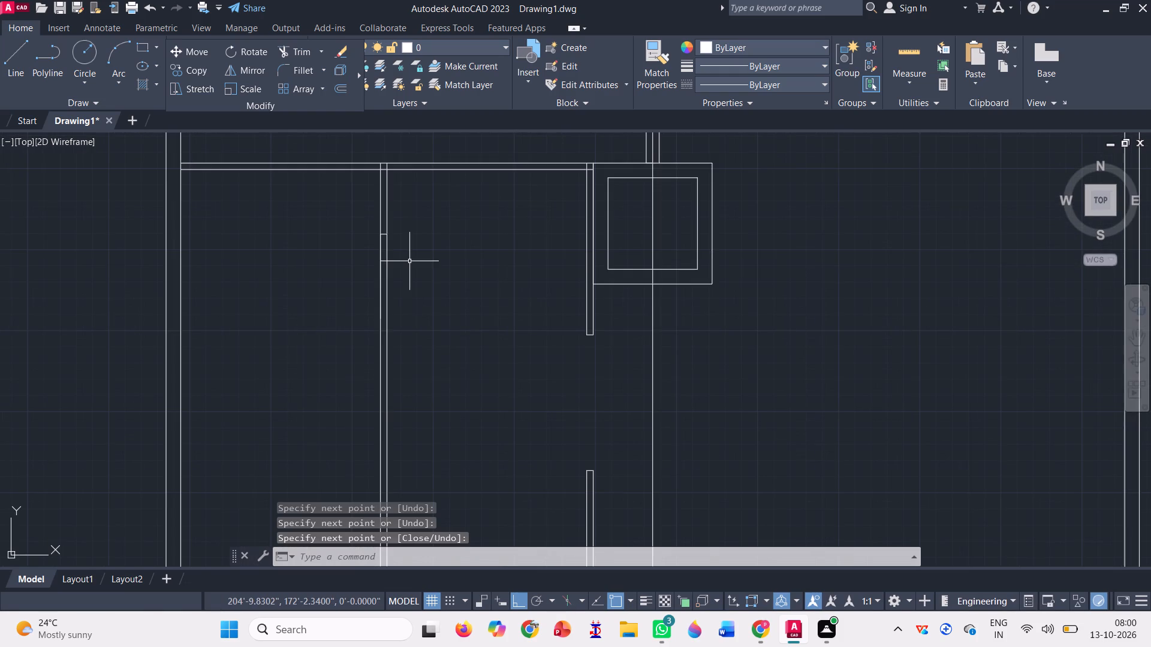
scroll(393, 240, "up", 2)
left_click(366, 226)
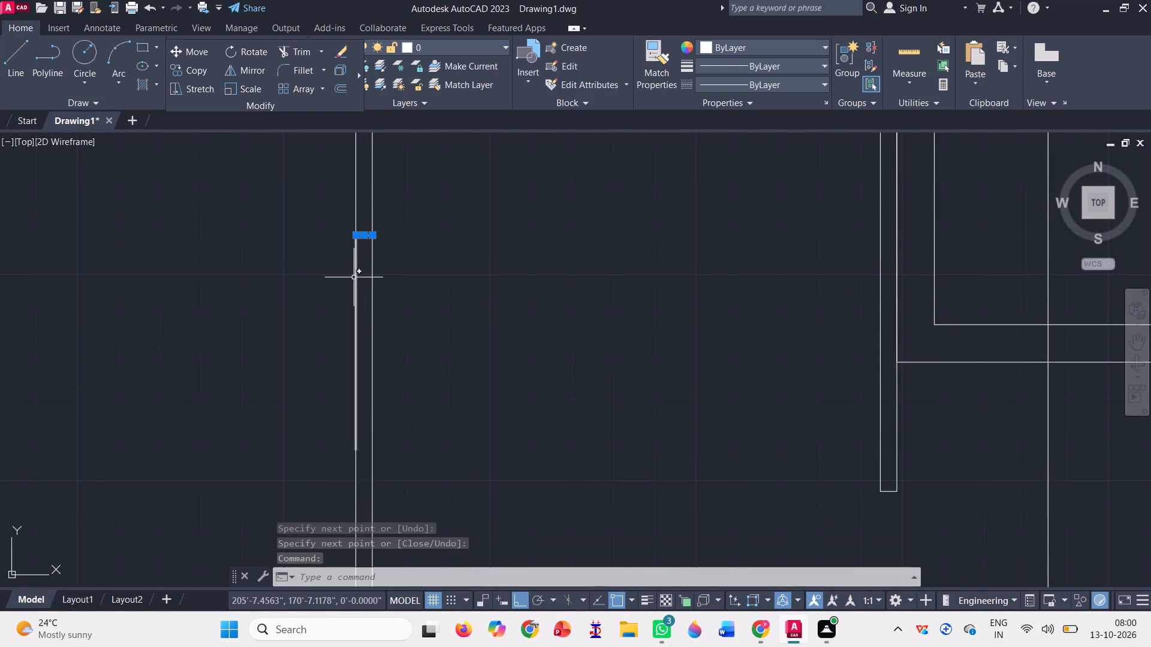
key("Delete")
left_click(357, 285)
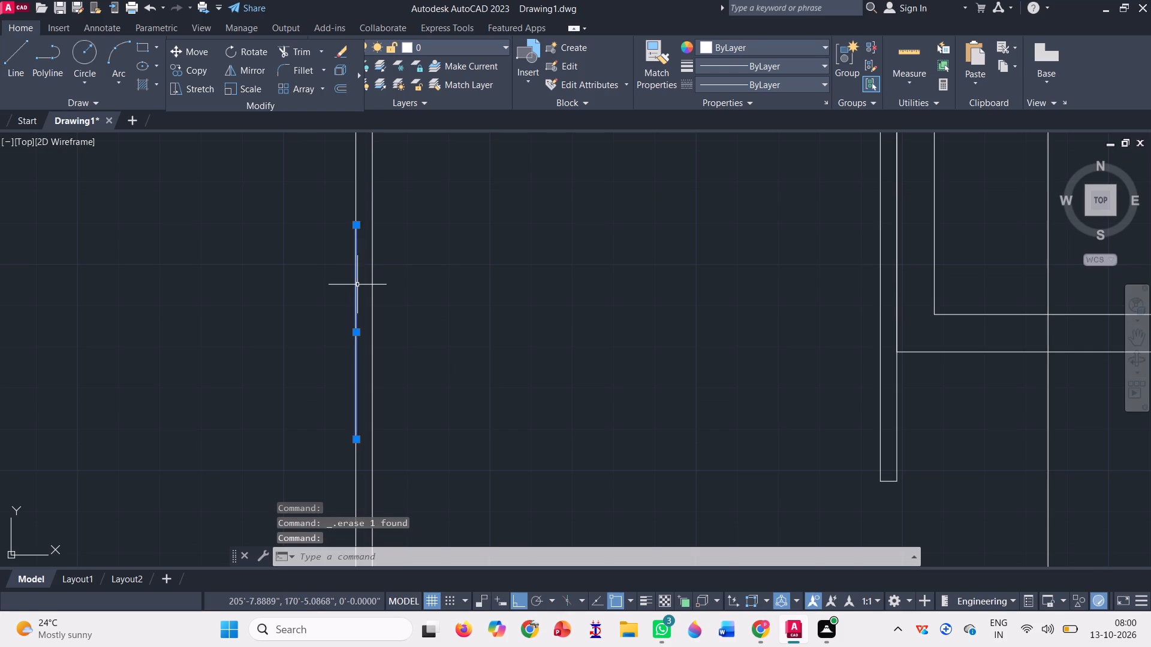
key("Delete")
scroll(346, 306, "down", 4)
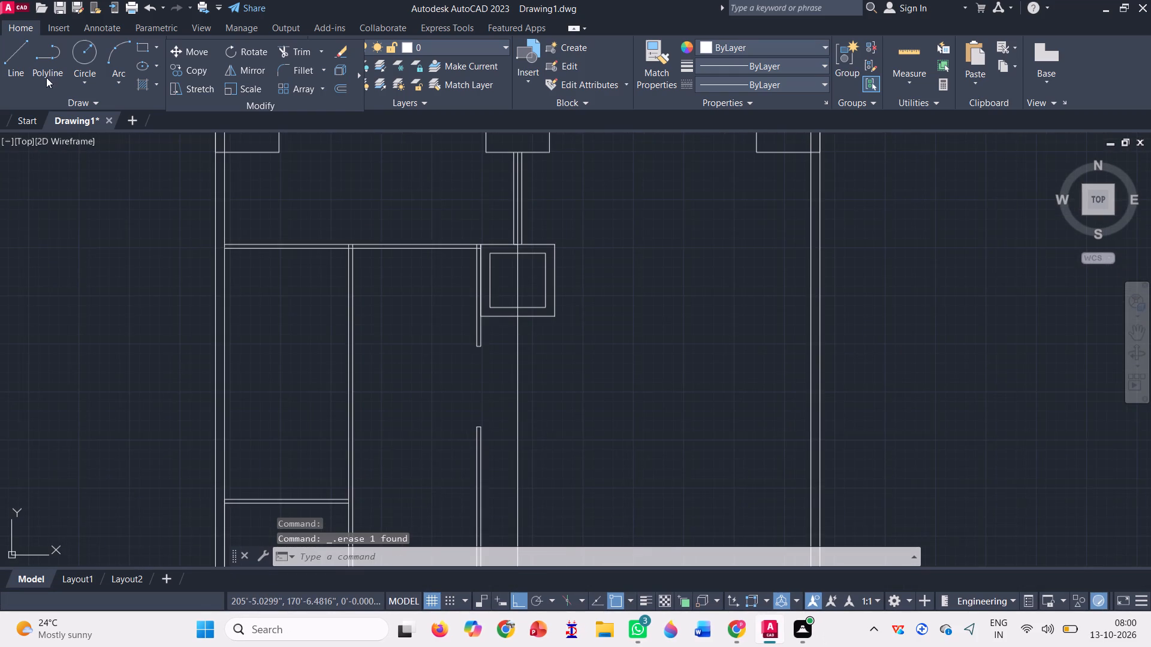
Outline an opening about 2'-9" long with Line in the left-middle dividing wall, starting just below the top cross wall.
left_click(14, 49)
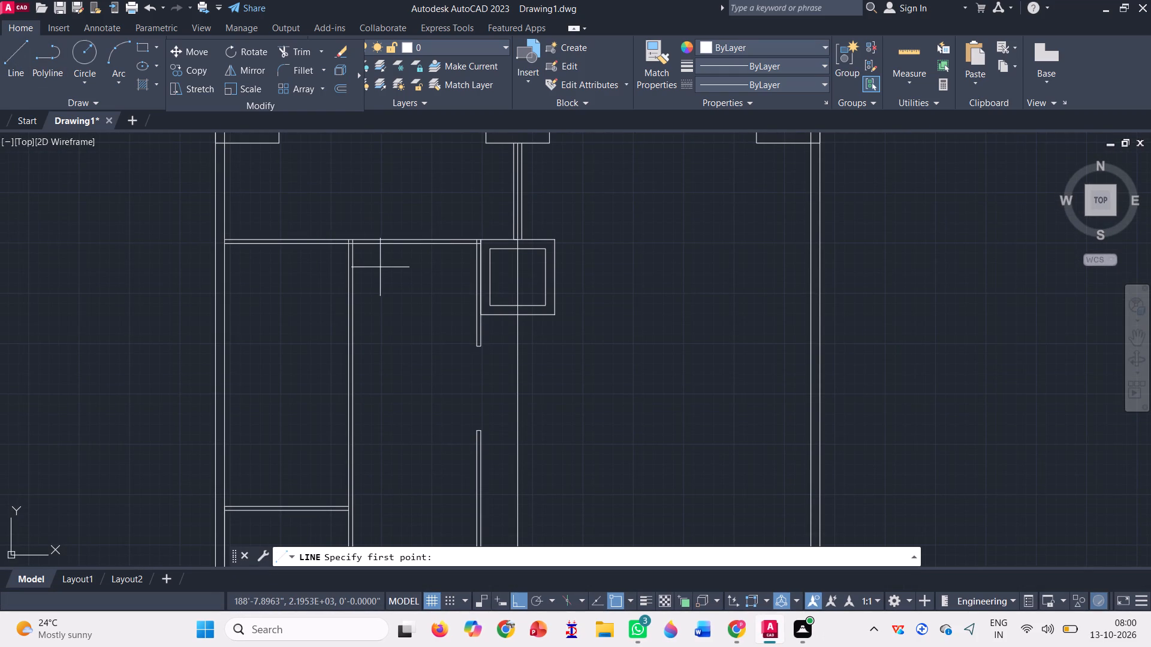
scroll(336, 249, "down", 2)
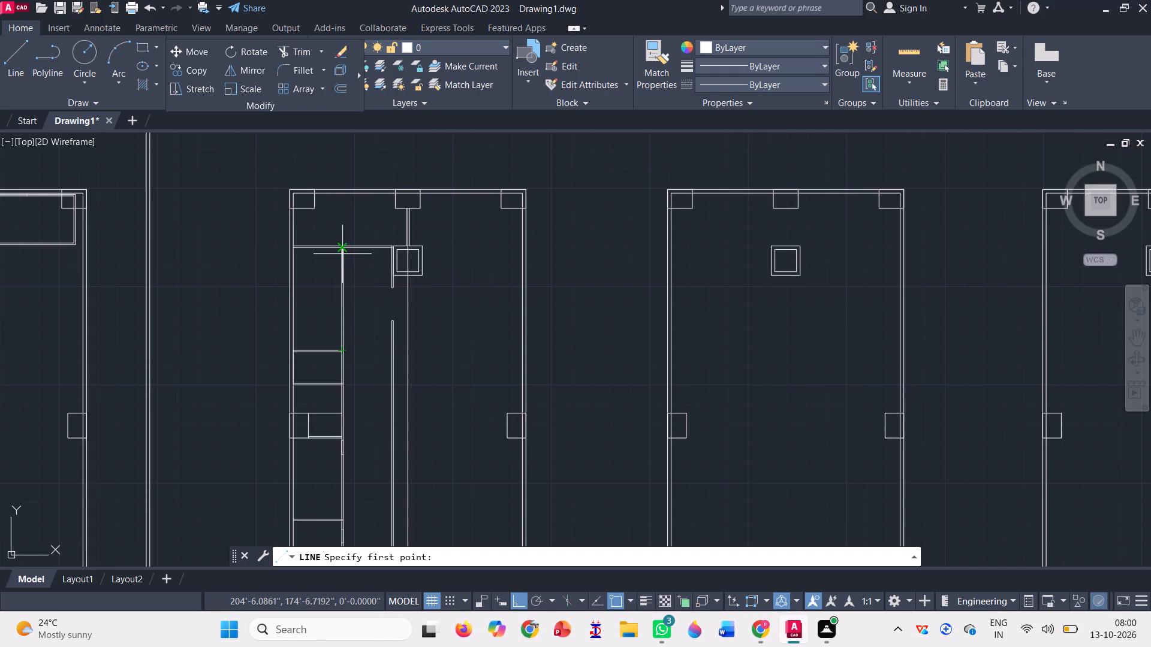
scroll(347, 244, "up", 6)
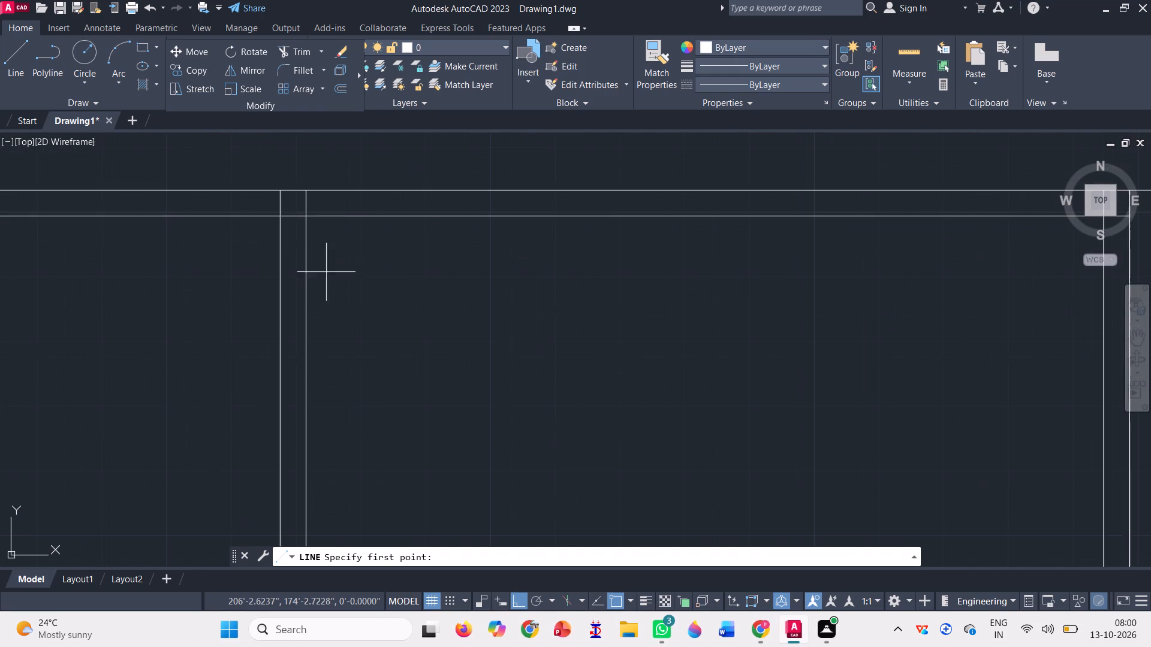
left_click(308, 232)
left_click(281, 230)
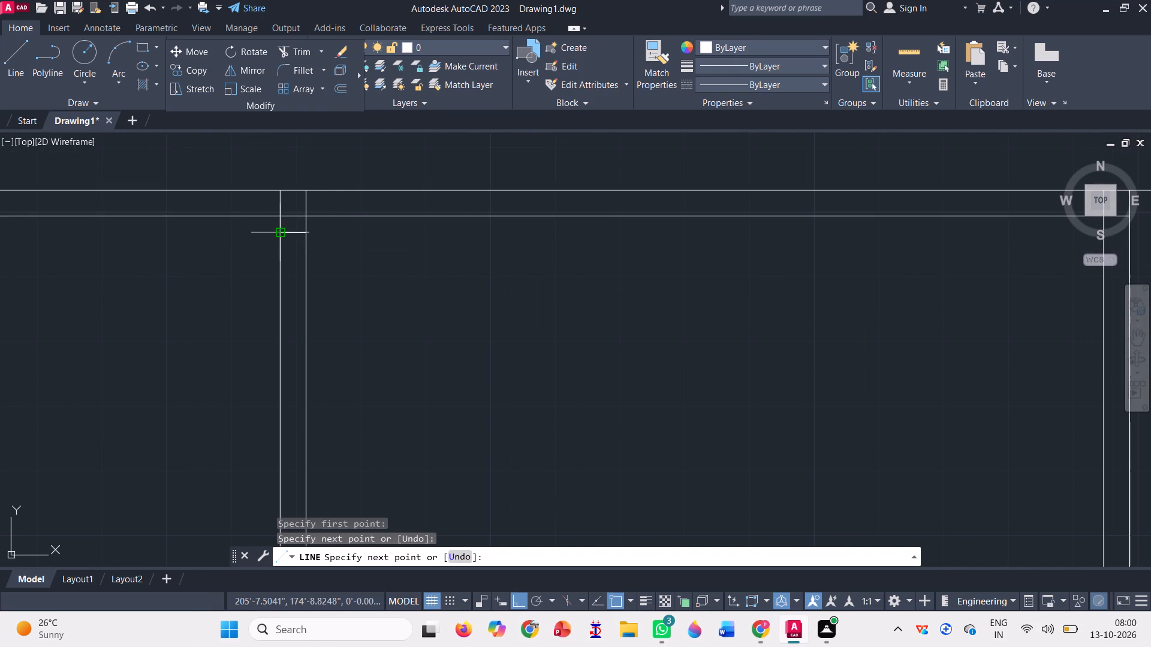
scroll(361, 180, "down", 2)
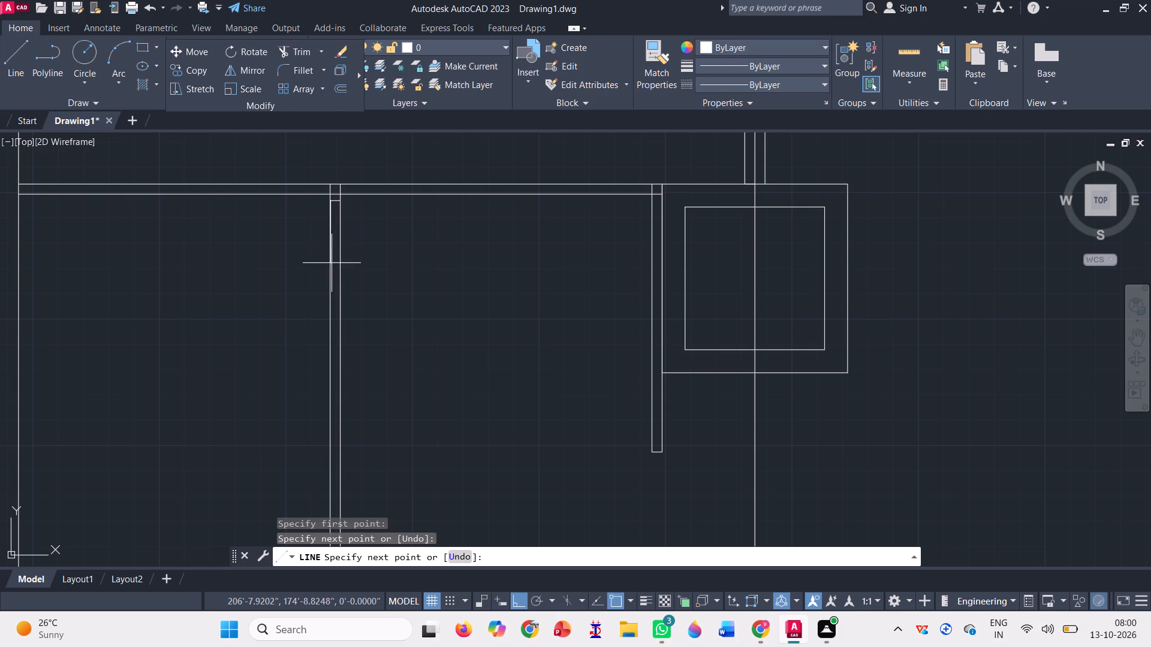
left_click(331, 283)
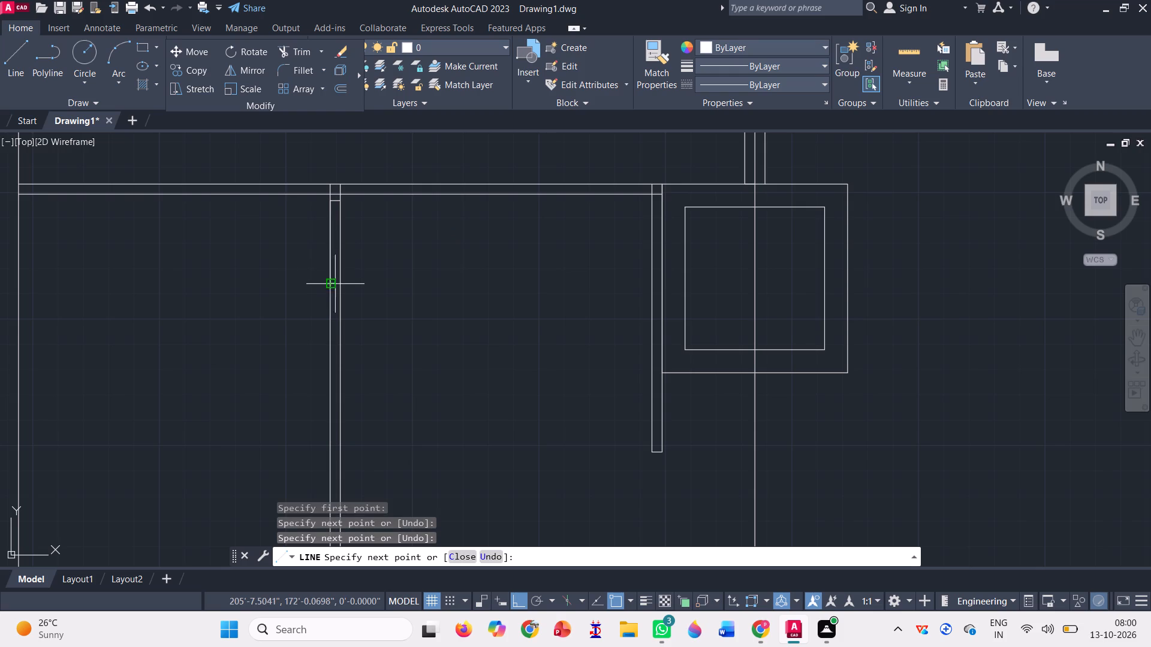
left_click(341, 286)
key("space")
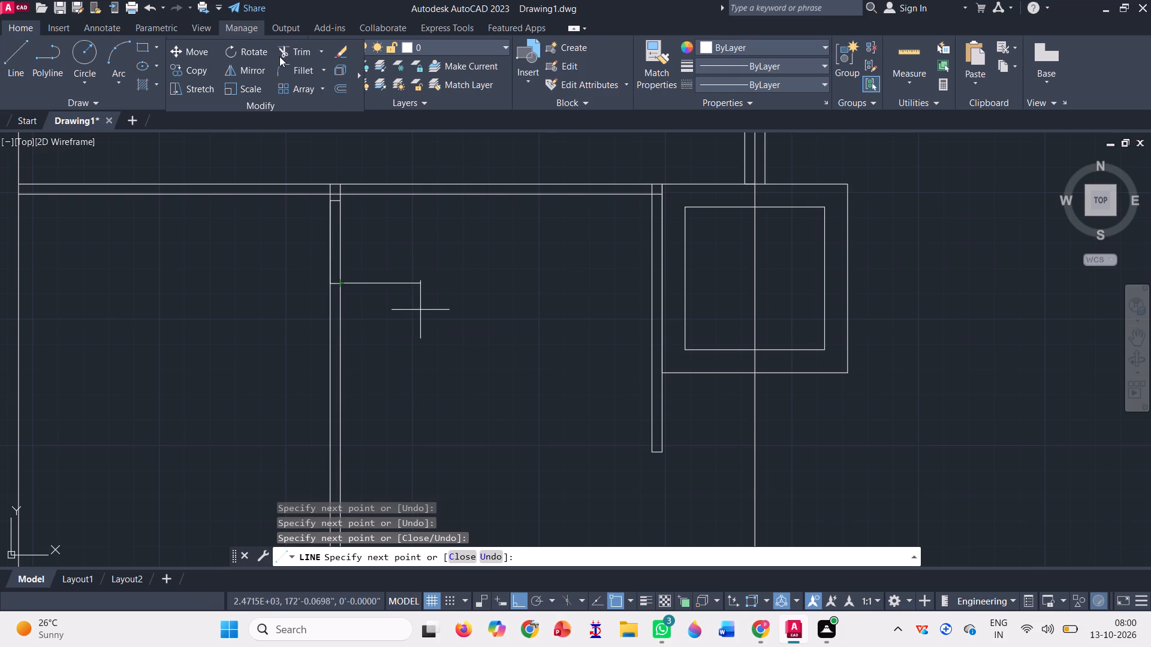
Trim the dividing wall's lines between the end marks just below the top cross wall to cut the opening through.
left_click(281, 49)
left_click(377, 231)
left_click(296, 228)
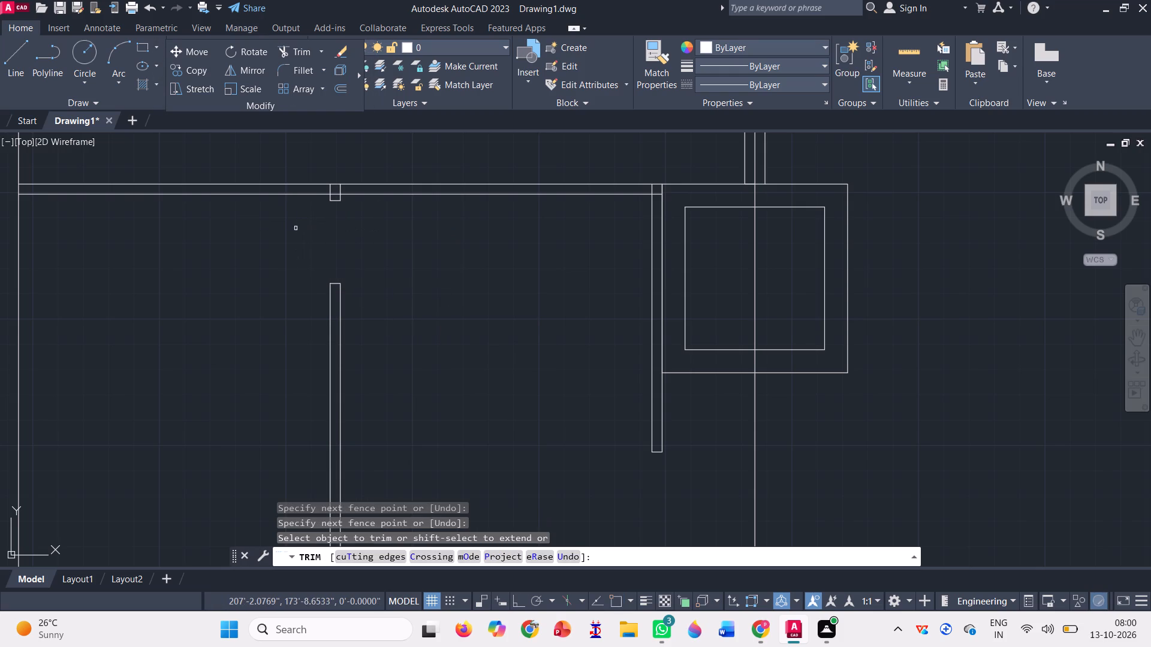
scroll(475, 152, "down", 3)
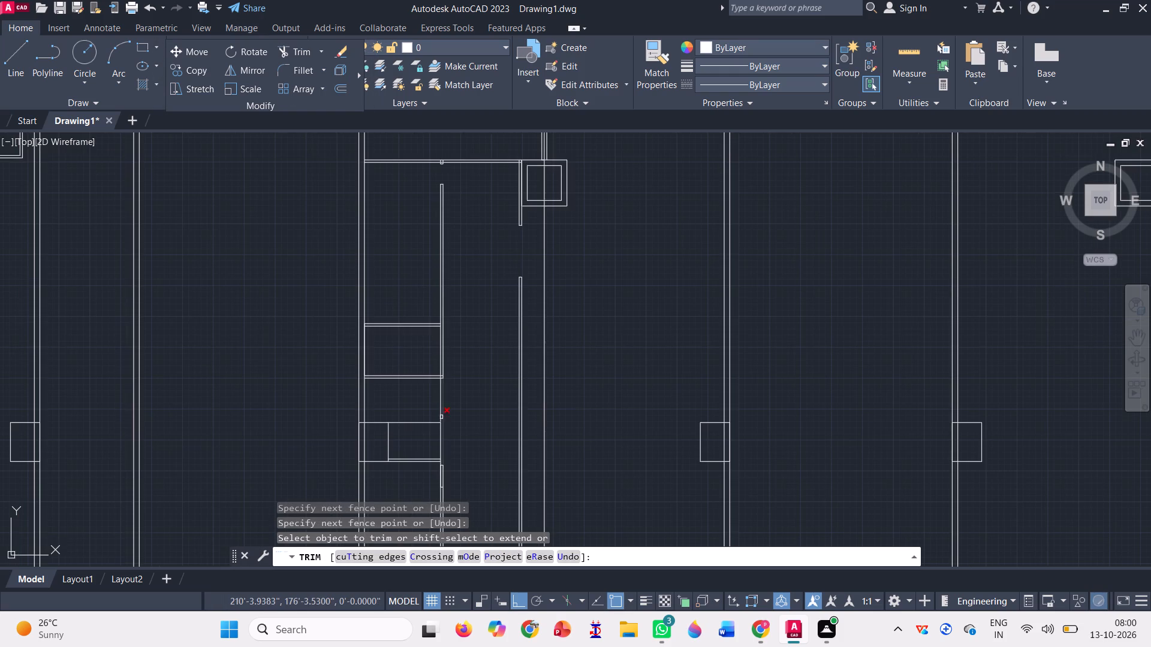
Trim the marked openings through the left-middle dividing wall, one just below the mid-height column enclosure and one below the lower cross wall.
scroll(432, 323, "down", 1)
scroll(445, 433, "up", 3)
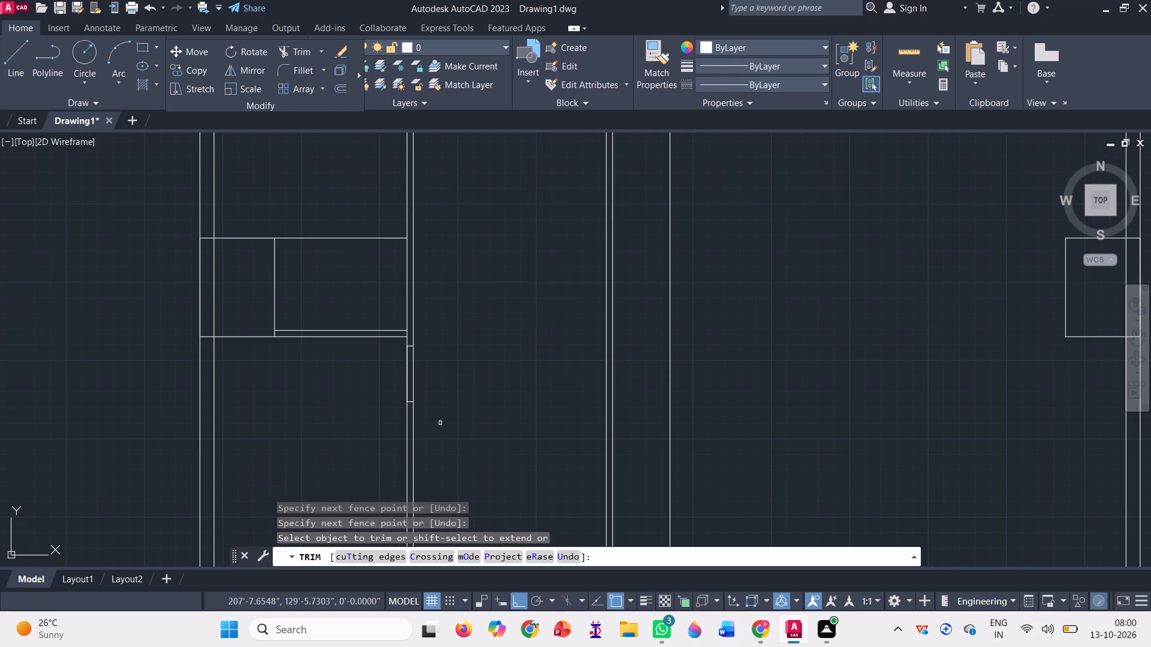
left_click(394, 379)
left_click(462, 373)
scroll(444, 252, "down", 3)
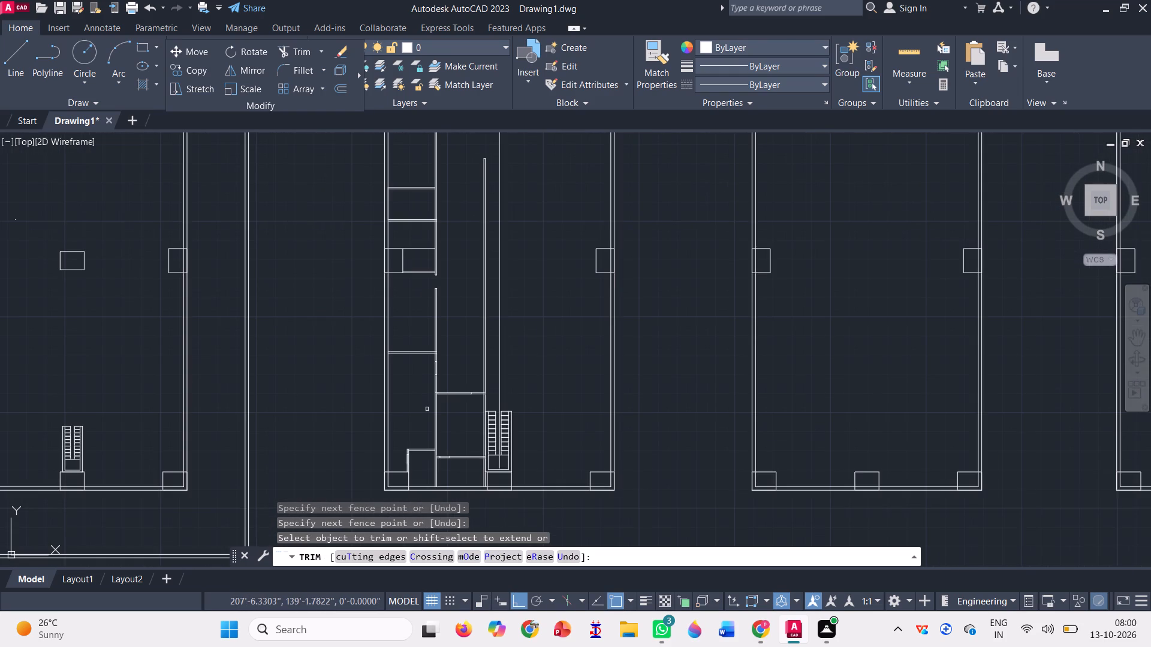
scroll(429, 405, "up", 3)
left_click(421, 250)
left_click(475, 247)
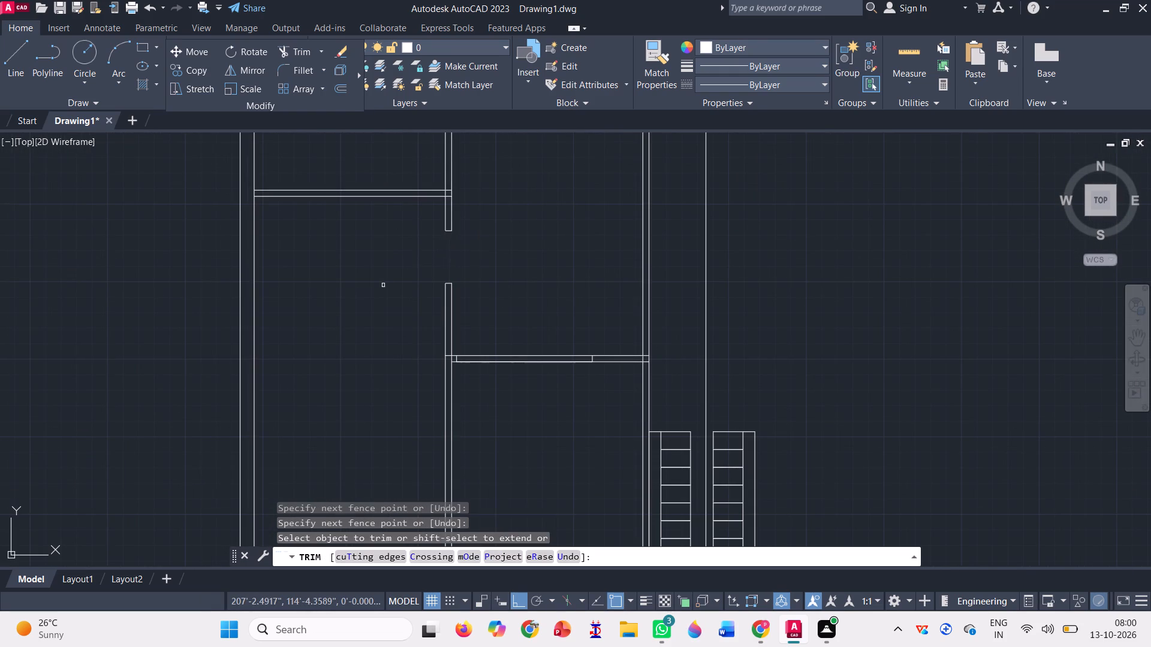
Trim the marked openings through the middle strip's two cross walls beside the staircase.
scroll(350, 294, "down", 2)
scroll(392, 317, "up", 2)
left_click(473, 373)
left_click(459, 256)
scroll(459, 256, "down", 2)
scroll(427, 398, "up", 2)
left_click(466, 376)
left_click(483, 328)
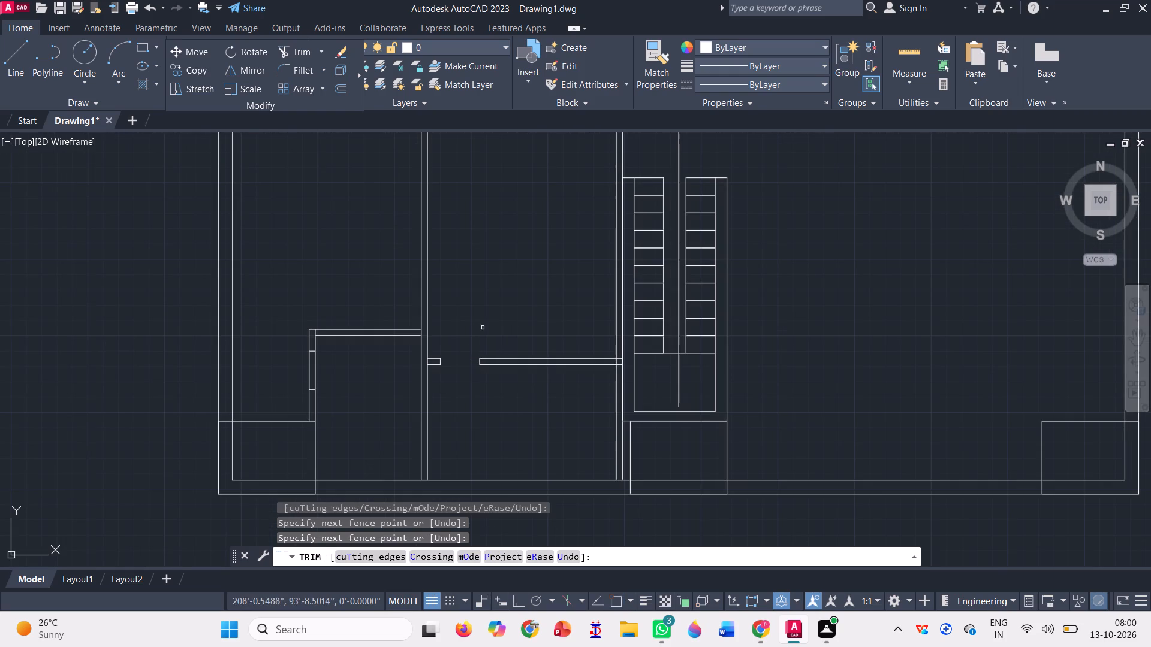
Trim the marked opening through the left wall of the small enclosure at the left strip's bottom, and end Trim.
left_click(349, 372)
left_click(260, 362)
scroll(374, 383, "down", 2)
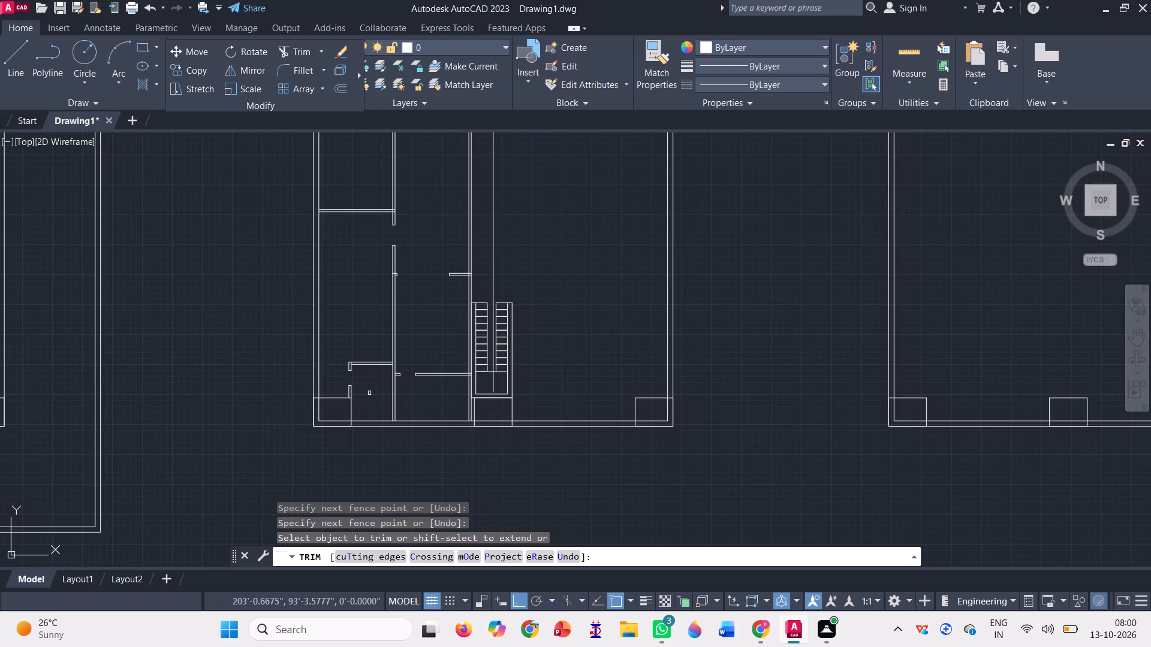
scroll(345, 432, "down", 2)
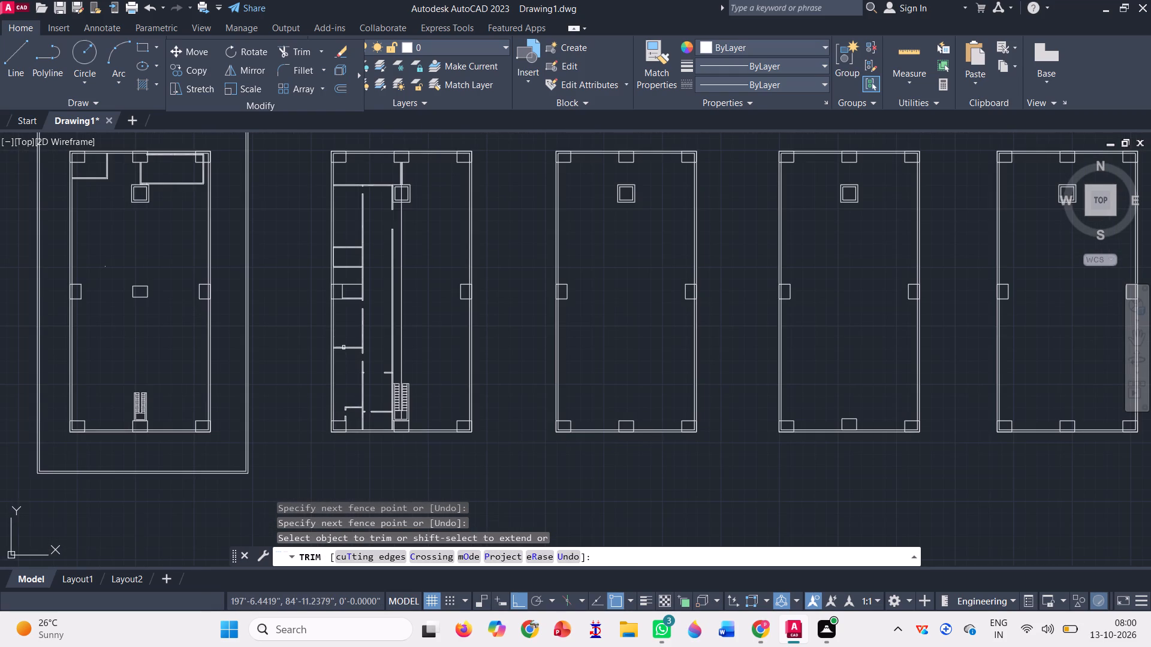
scroll(356, 267, "up", 2)
scroll(347, 316, "up", 1)
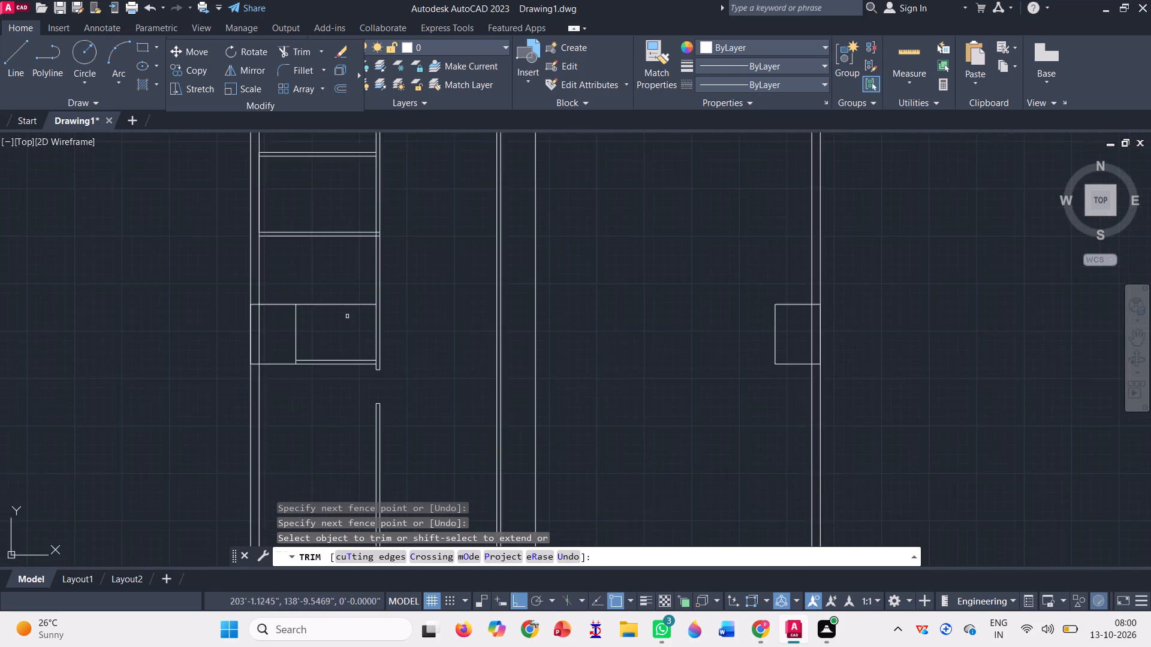
scroll(347, 316, "down", 1)
key("Escape")
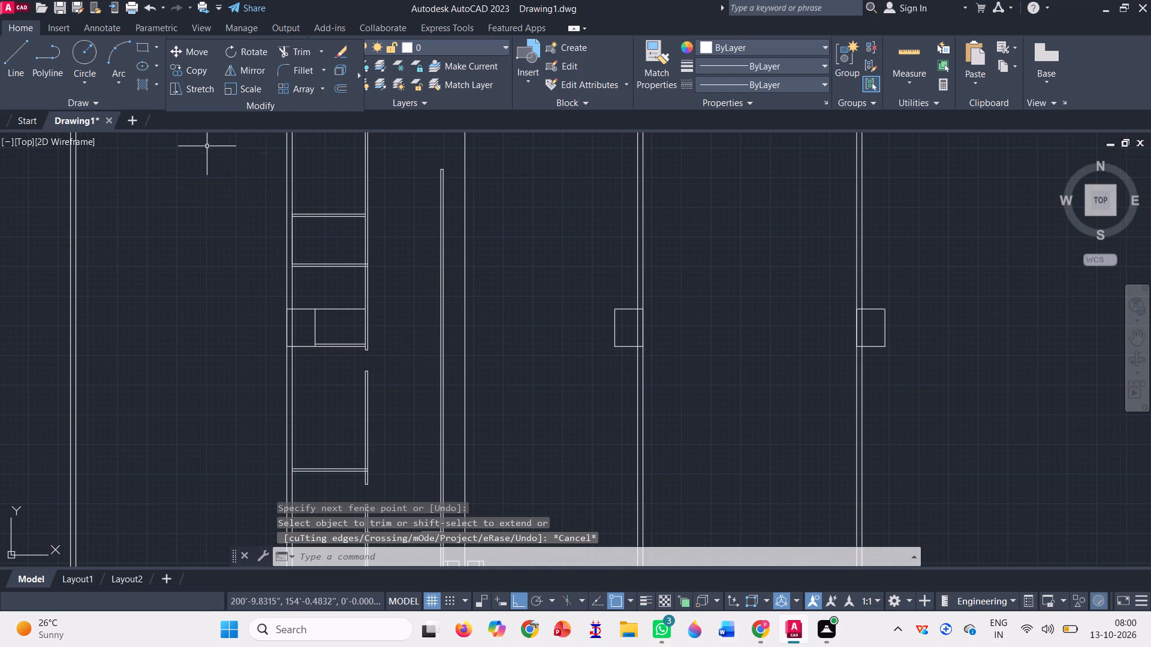
Outline an opening with Line in the lower wall of the left strip's mid-height enclosure, from its midpoint toward the dividing wall.
left_click(11, 55)
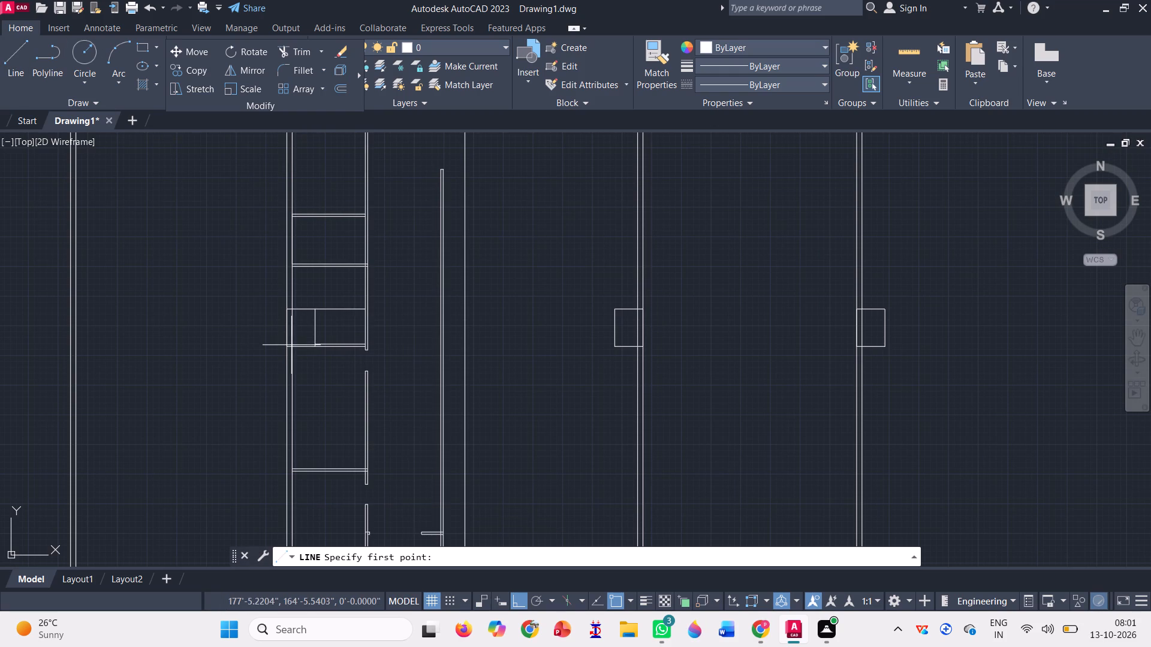
scroll(358, 344, "up", 2)
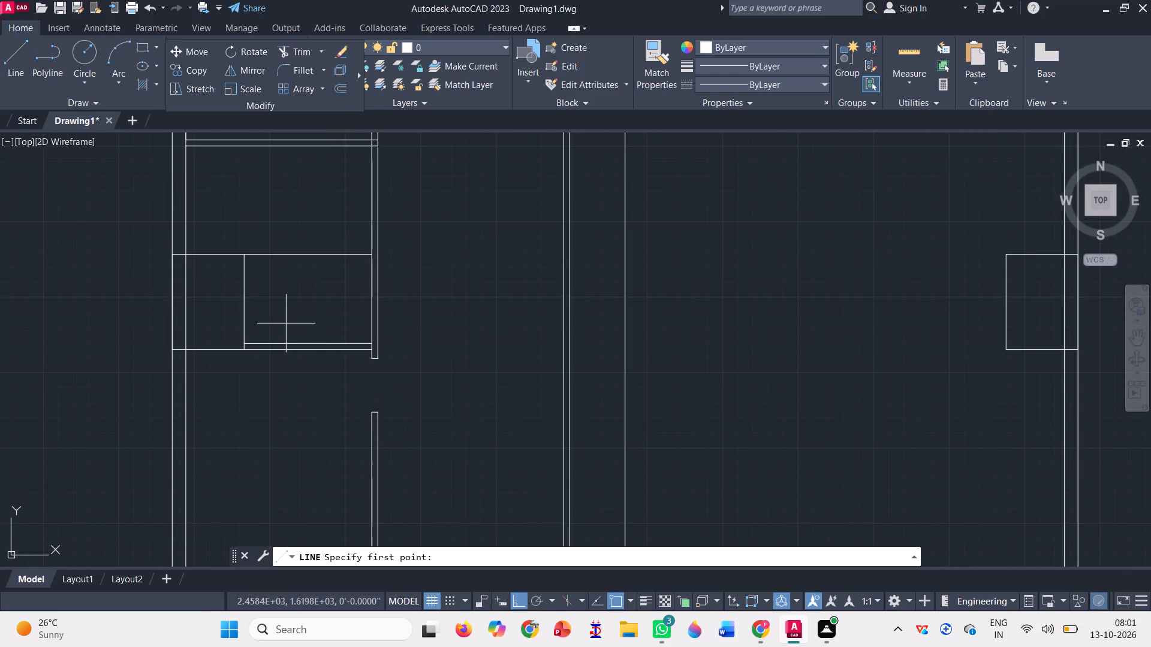
scroll(286, 323, "up", 1)
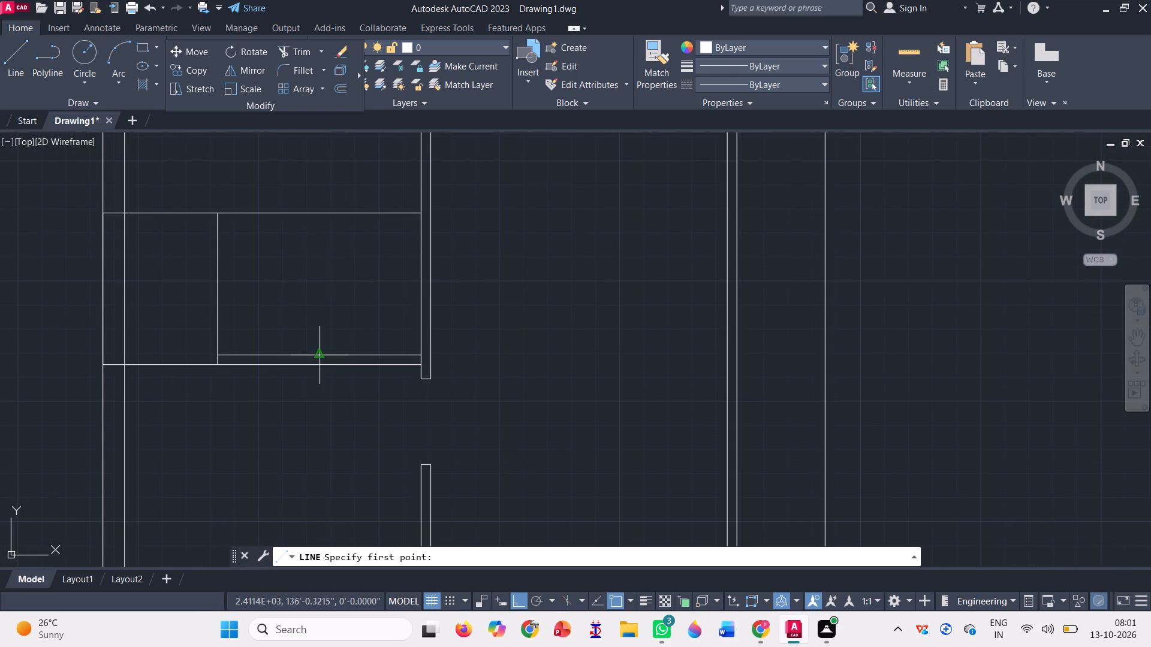
left_click(318, 358)
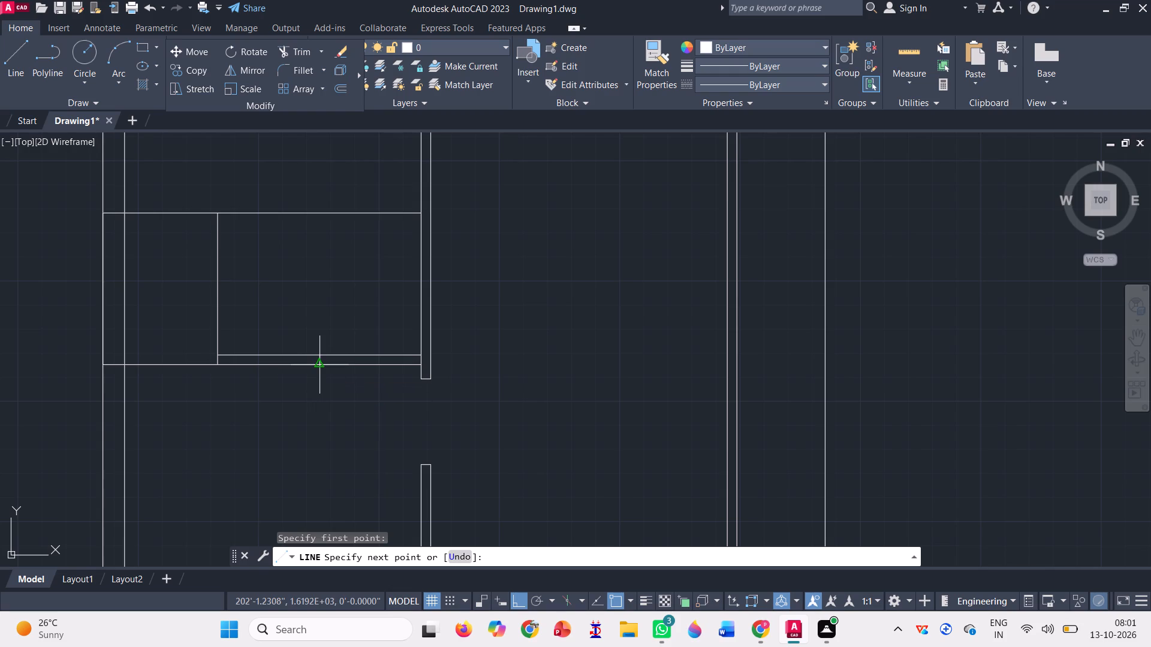
left_click(317, 366)
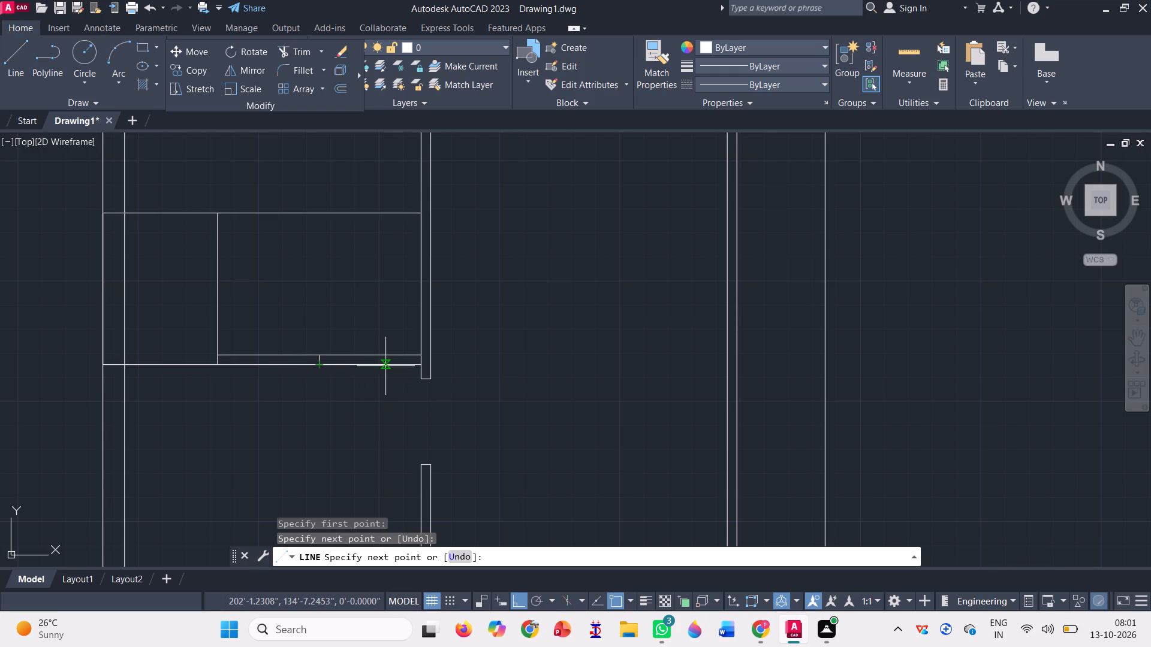
left_click(385, 364)
left_click(384, 348)
key("space")
Outline an opening about 2'-6" long with Line in the left strip's upper cross wall, near the dividing wall.
scroll(333, 407, "down", 1)
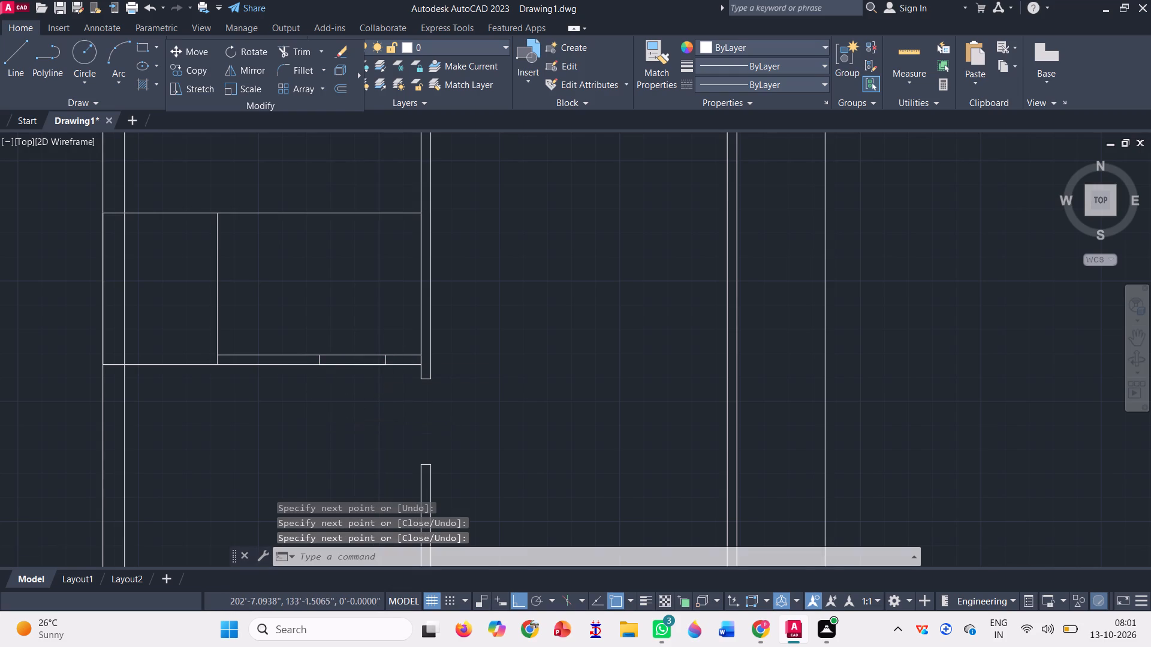
scroll(333, 407, "down", 2)
scroll(323, 259, "up", 2)
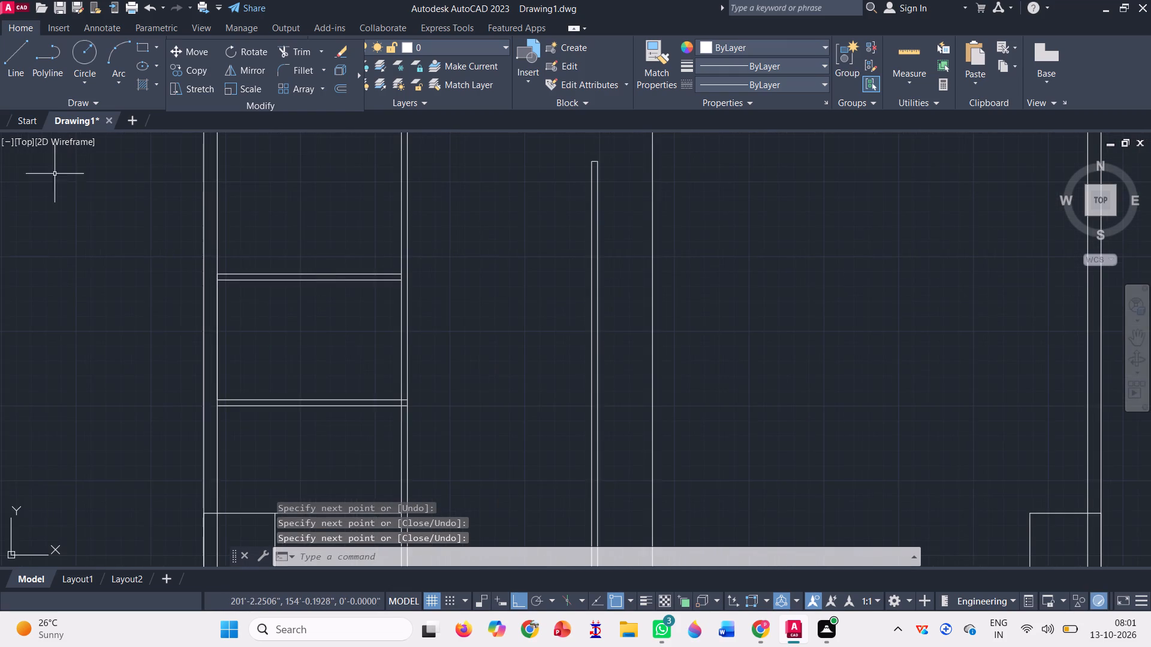
left_click(22, 46)
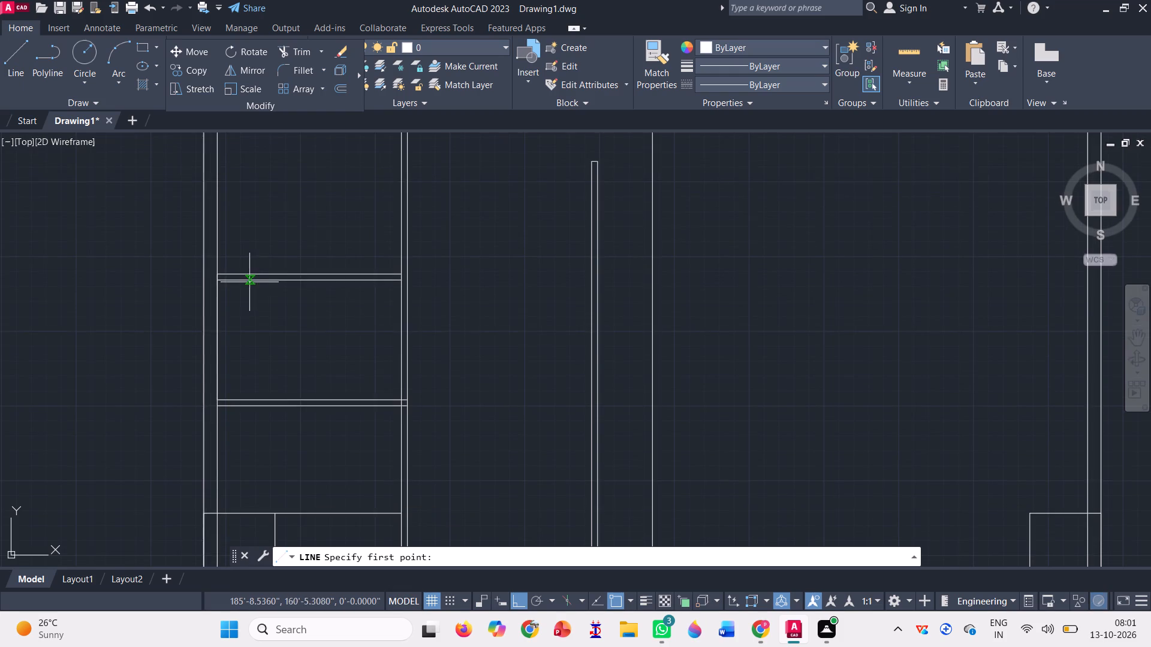
scroll(242, 267, "up", 2)
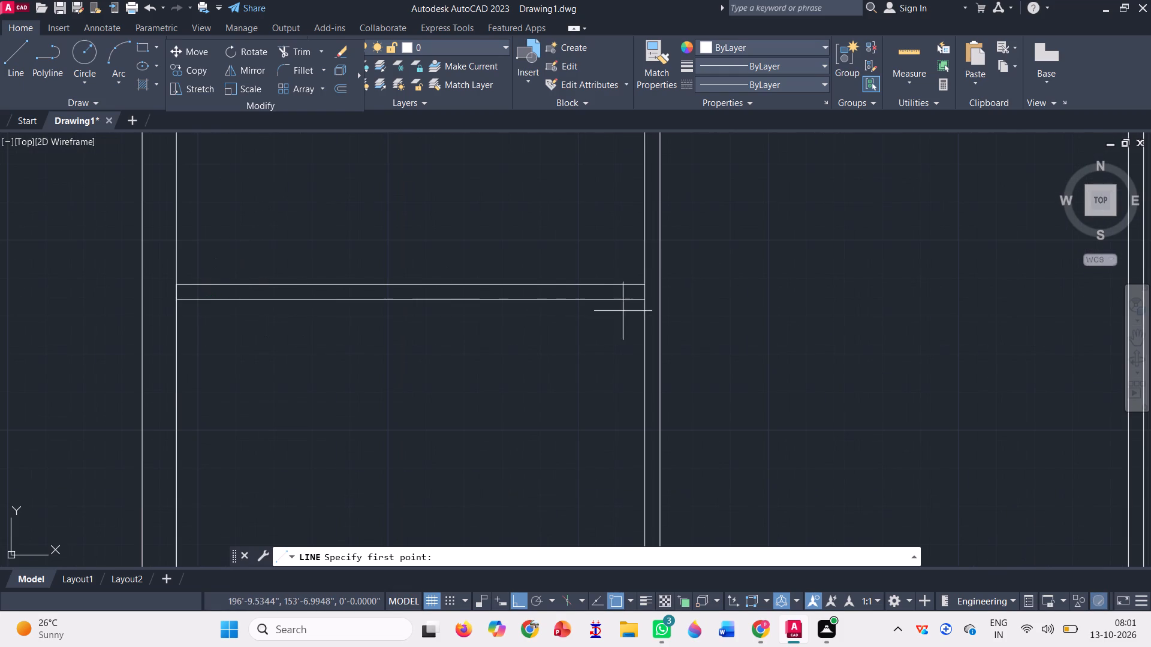
left_click(621, 299)
left_click(617, 283)
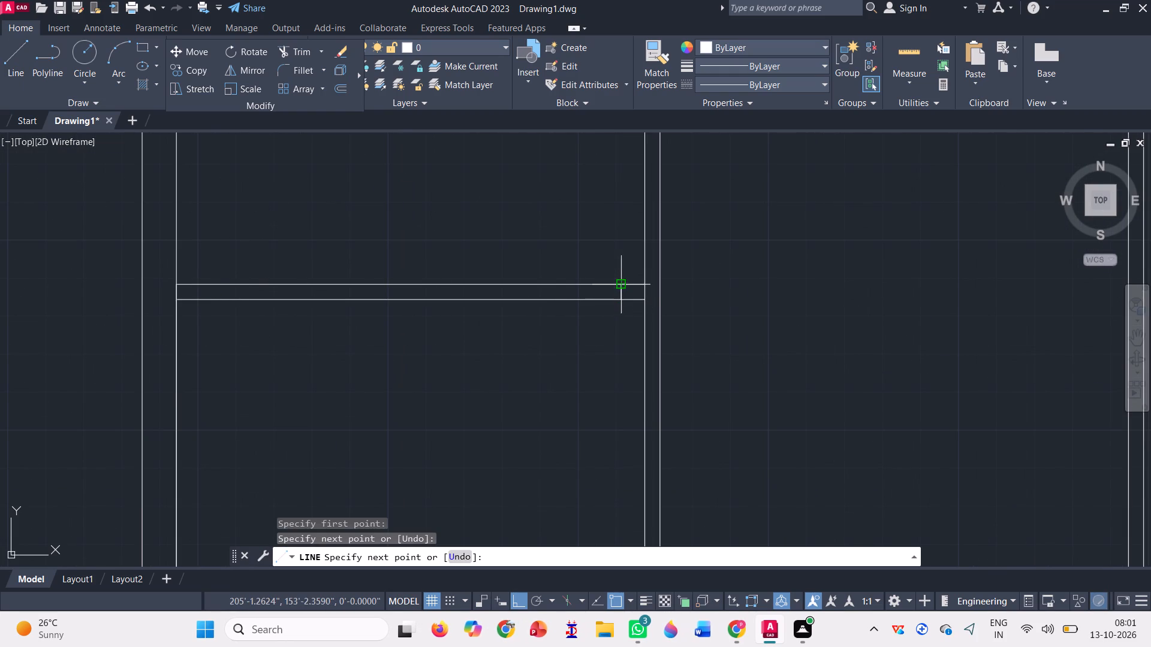
left_click(507, 282)
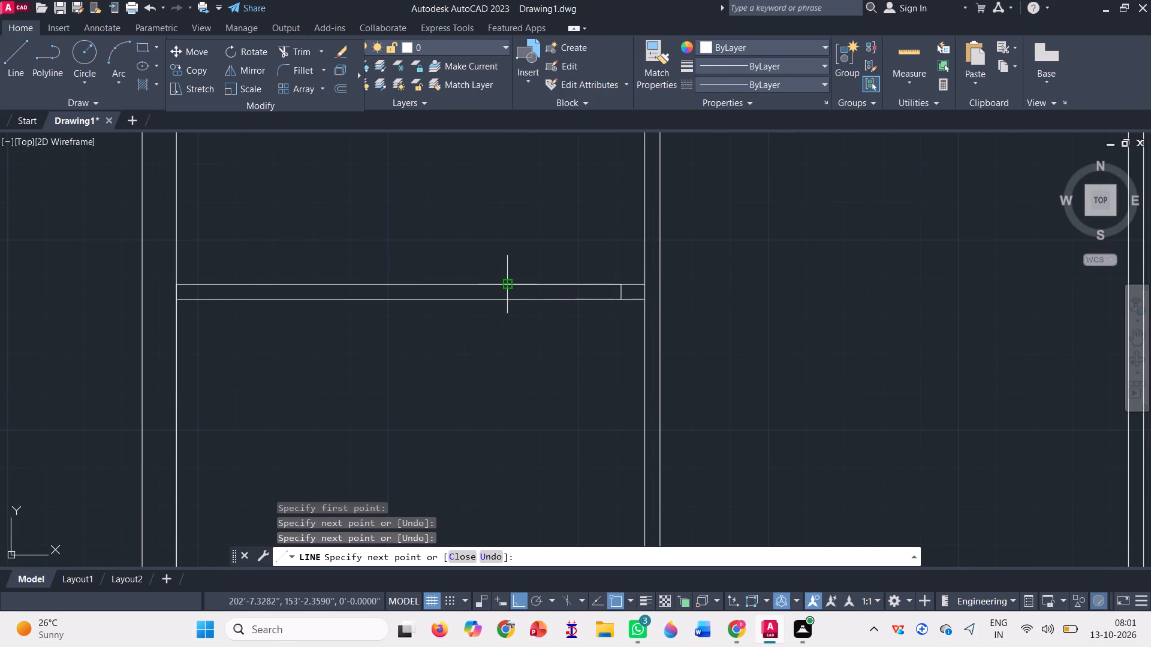
left_click(505, 297)
key("space")
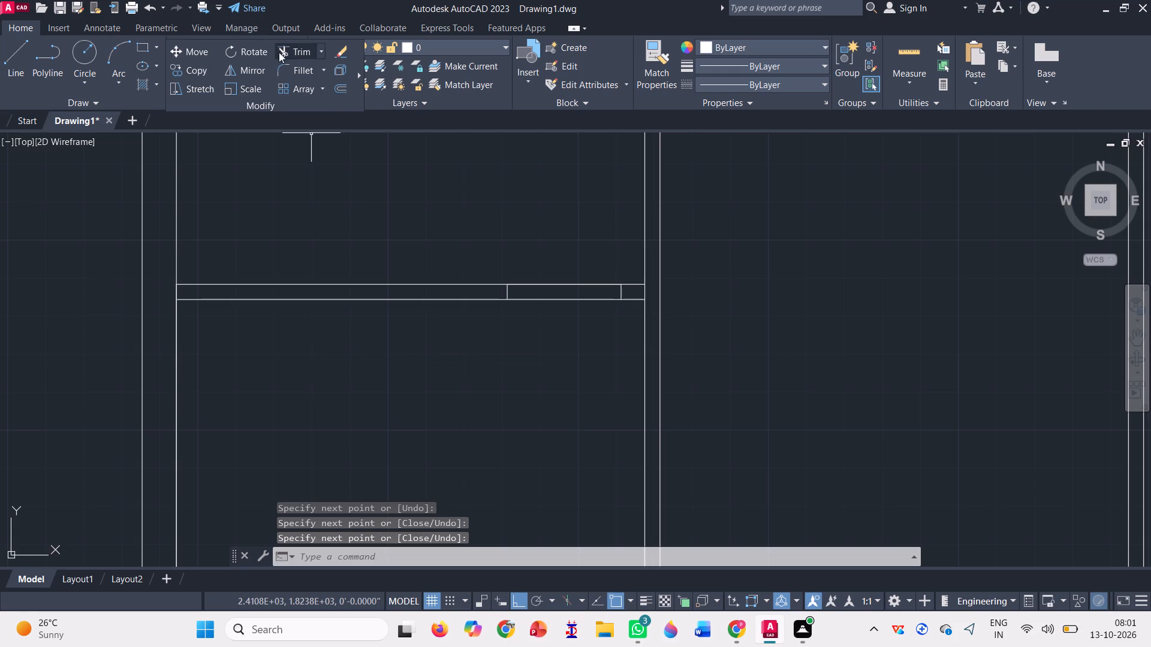
Trim the marked openings through the left strip's upper cross wall and the mid-height enclosure's lower wall.
left_click(291, 49)
left_click(553, 326)
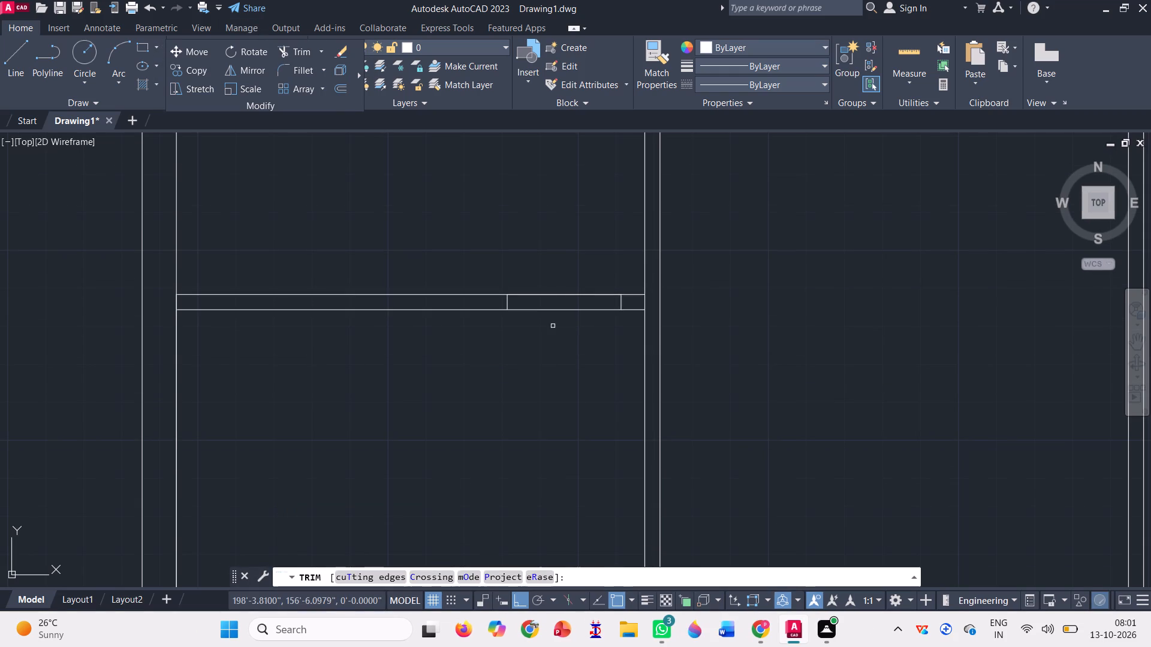
left_click(564, 285)
scroll(438, 253, "down", 5)
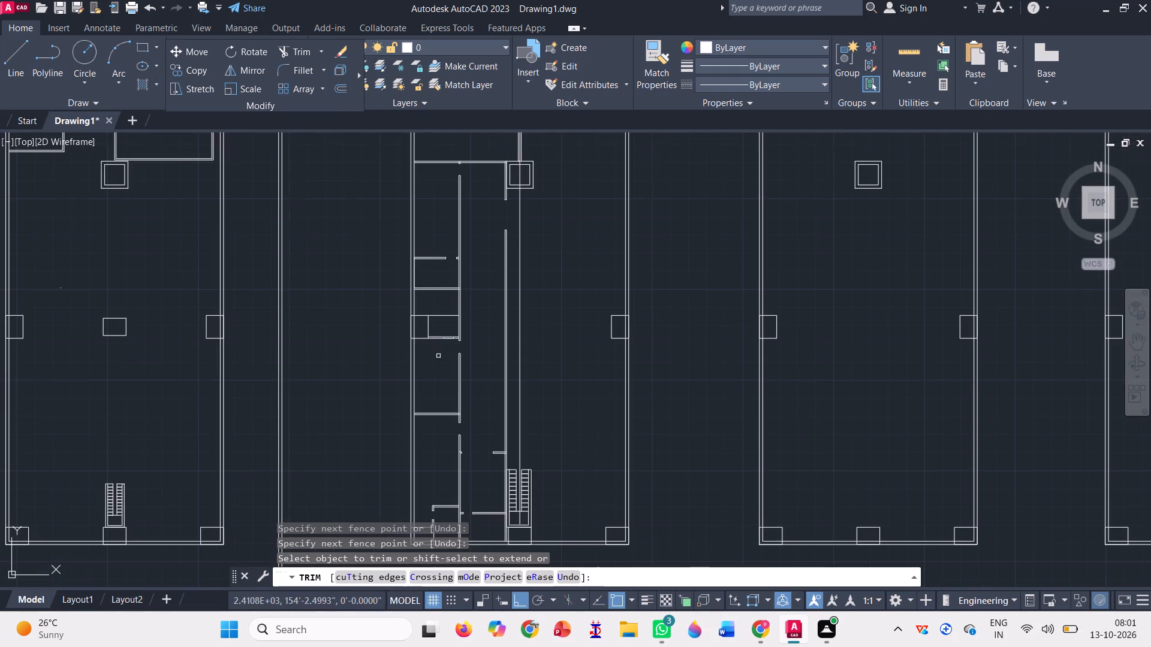
scroll(438, 359, "up", 3)
left_click(480, 255)
left_click(483, 284)
scroll(412, 350, "down", 2)
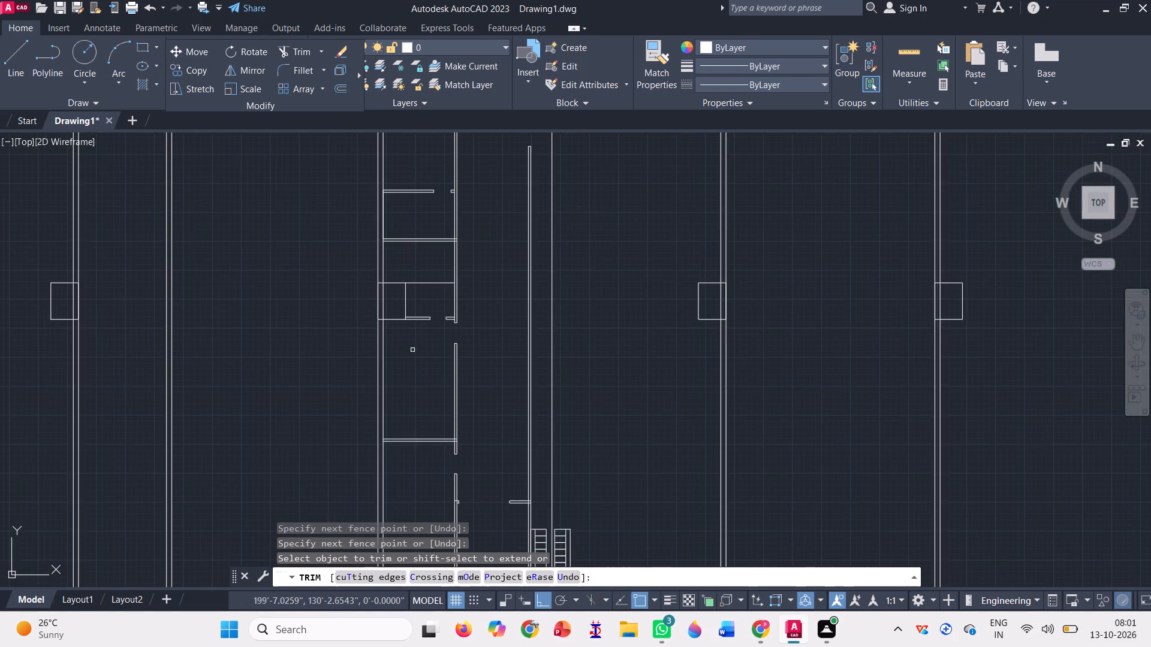
scroll(412, 350, "down", 2)
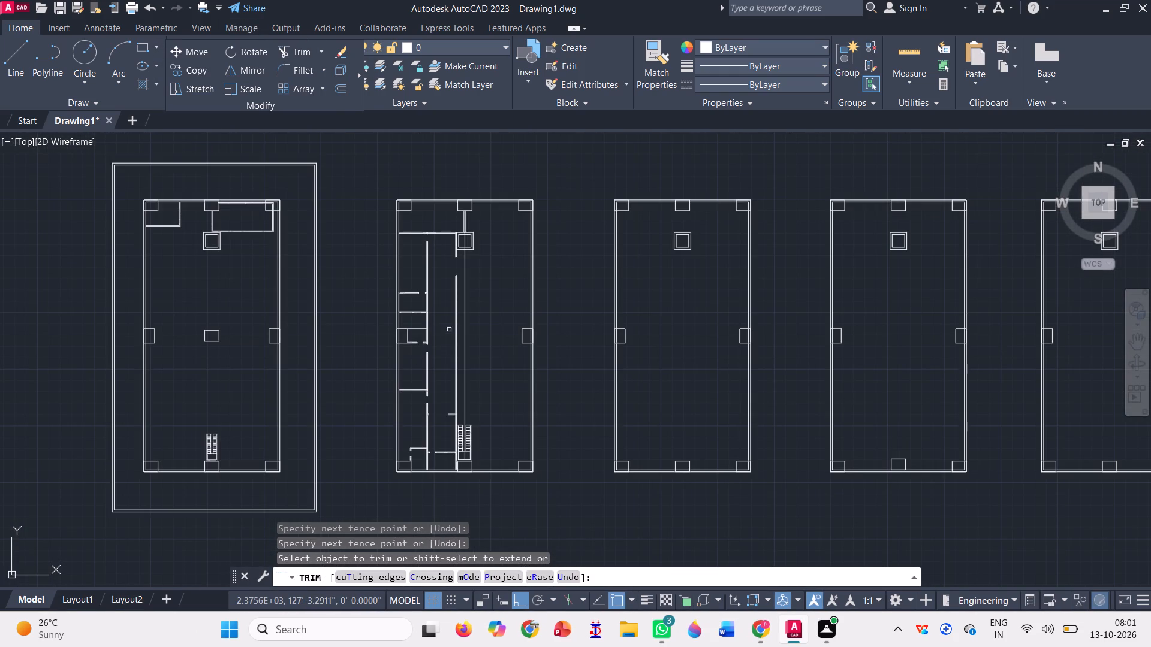
key("Escape")
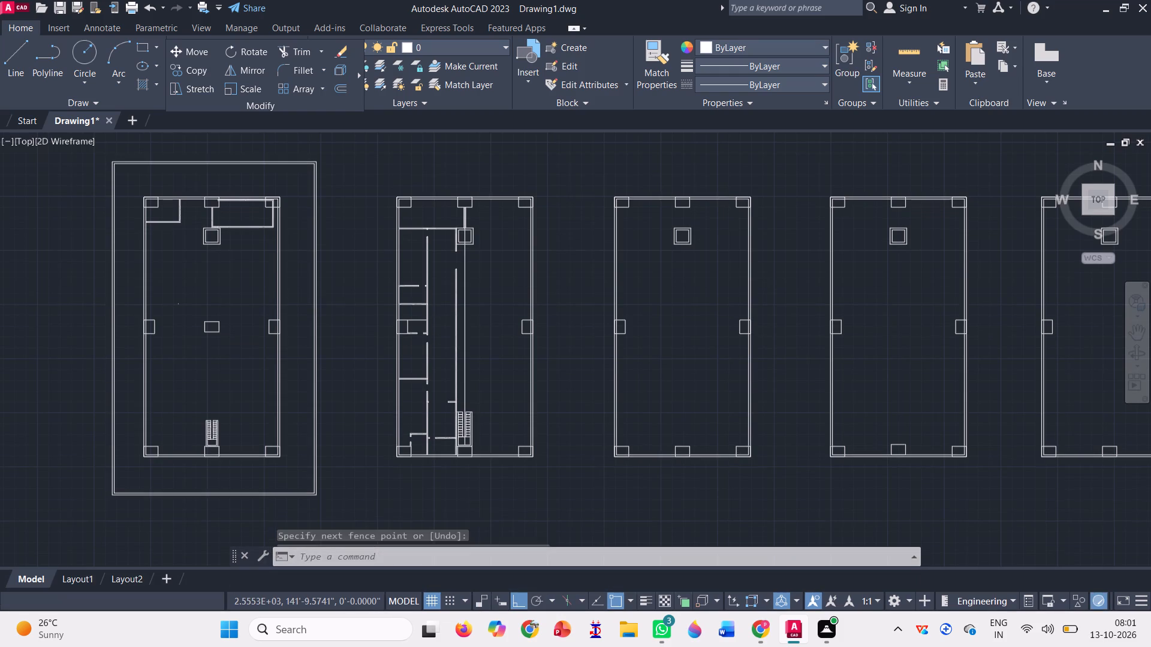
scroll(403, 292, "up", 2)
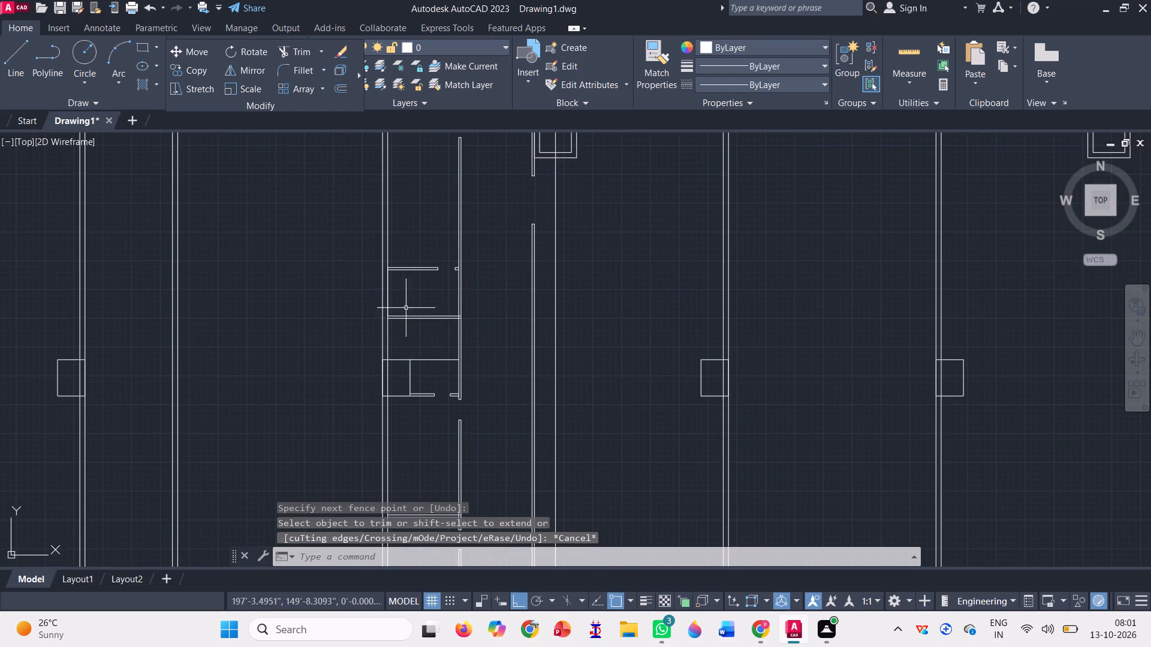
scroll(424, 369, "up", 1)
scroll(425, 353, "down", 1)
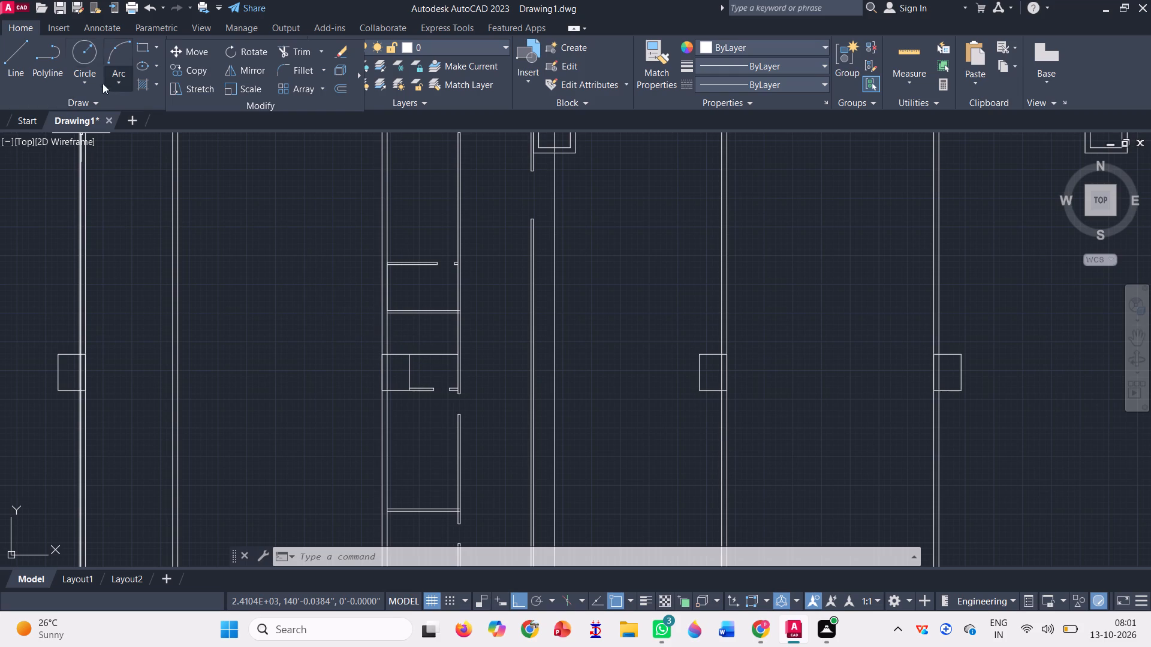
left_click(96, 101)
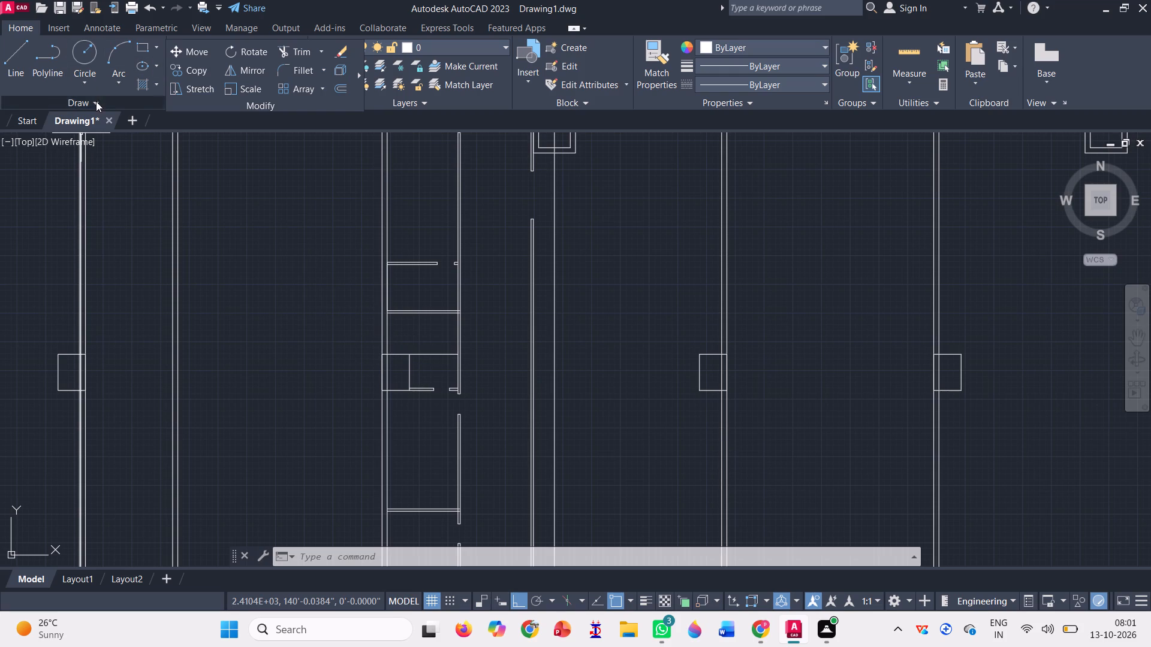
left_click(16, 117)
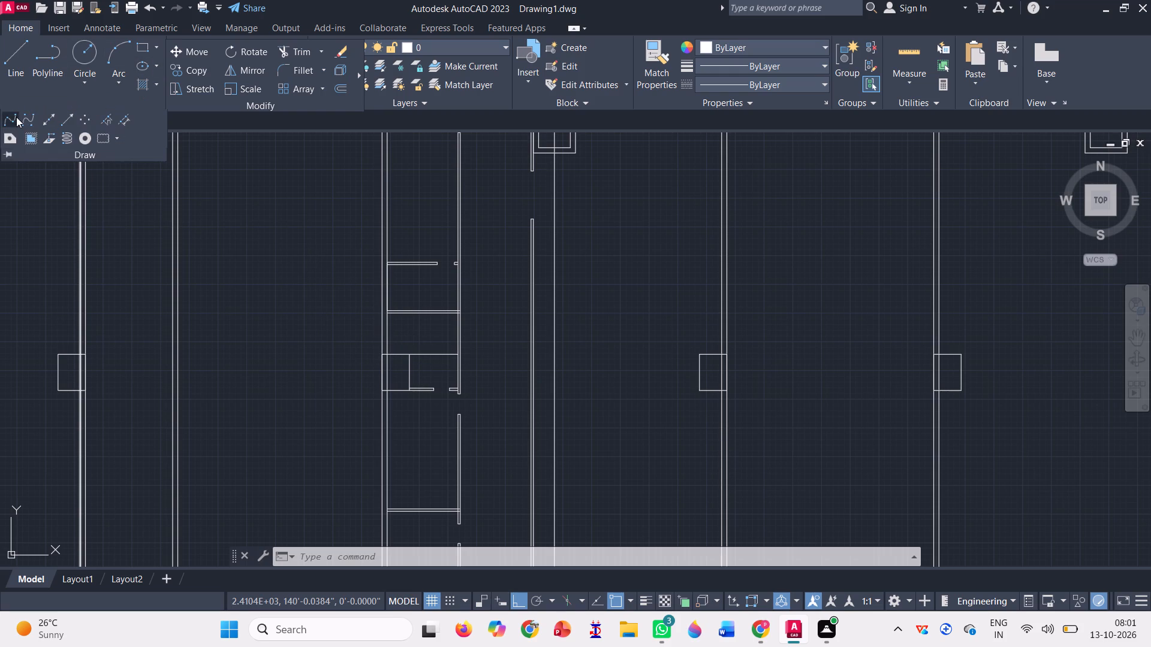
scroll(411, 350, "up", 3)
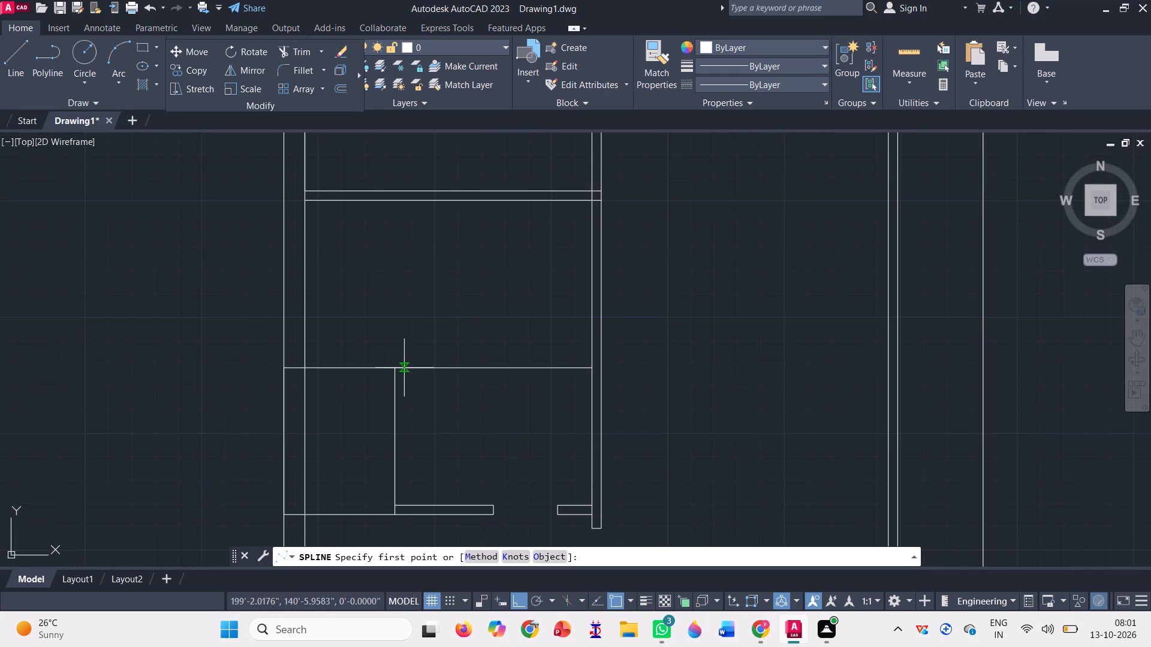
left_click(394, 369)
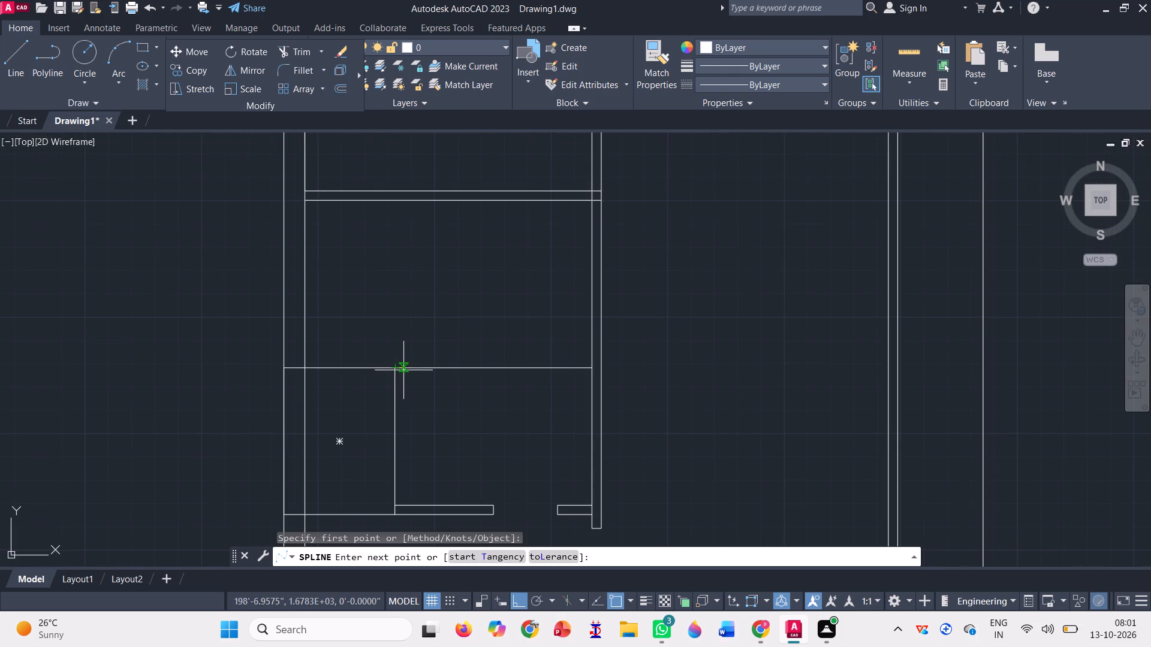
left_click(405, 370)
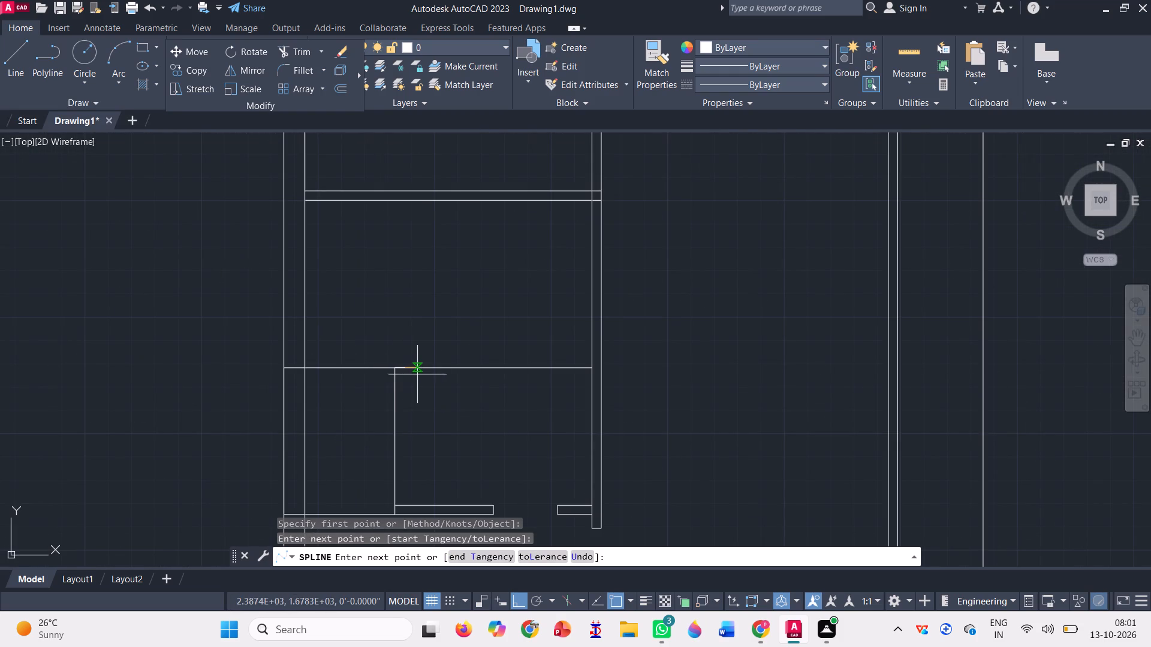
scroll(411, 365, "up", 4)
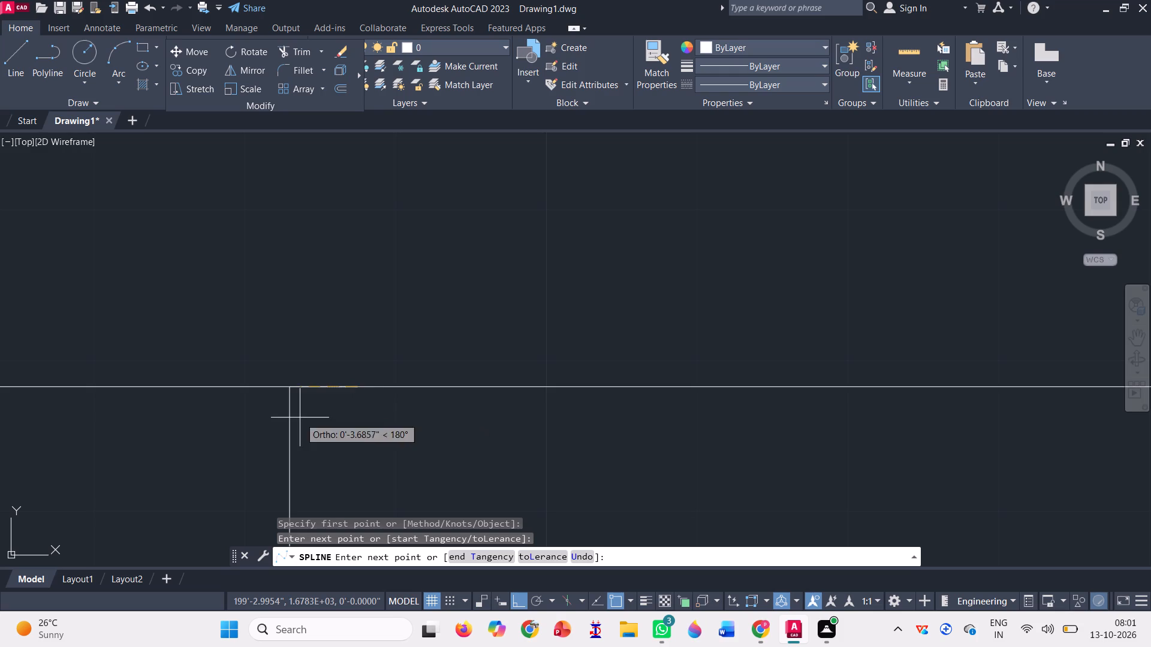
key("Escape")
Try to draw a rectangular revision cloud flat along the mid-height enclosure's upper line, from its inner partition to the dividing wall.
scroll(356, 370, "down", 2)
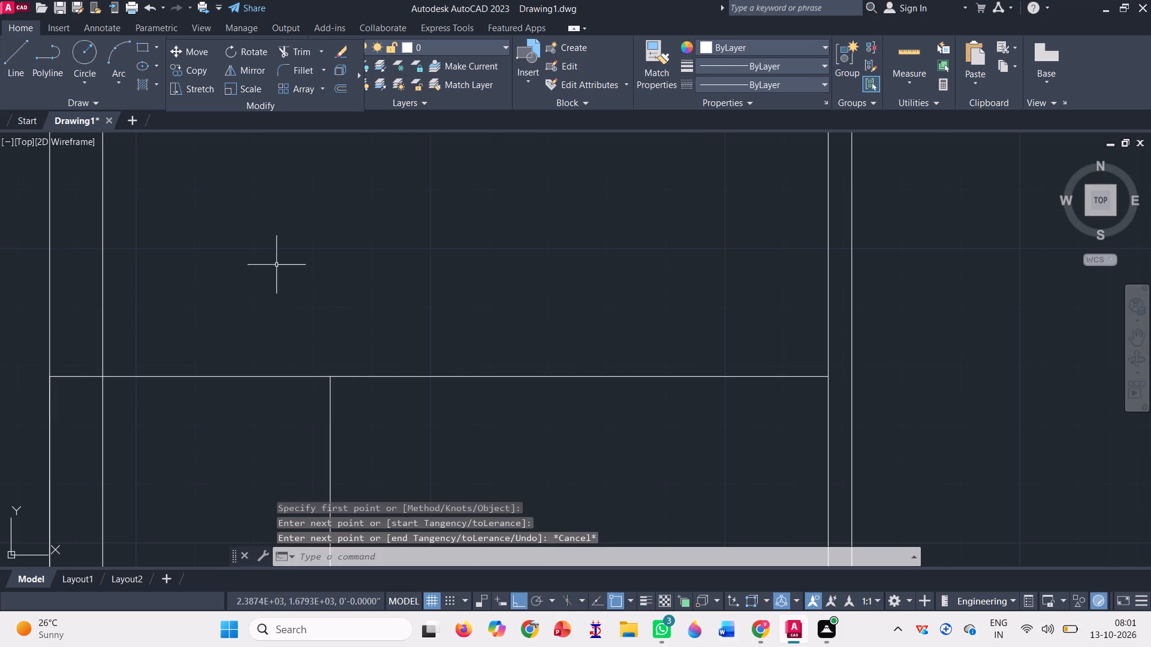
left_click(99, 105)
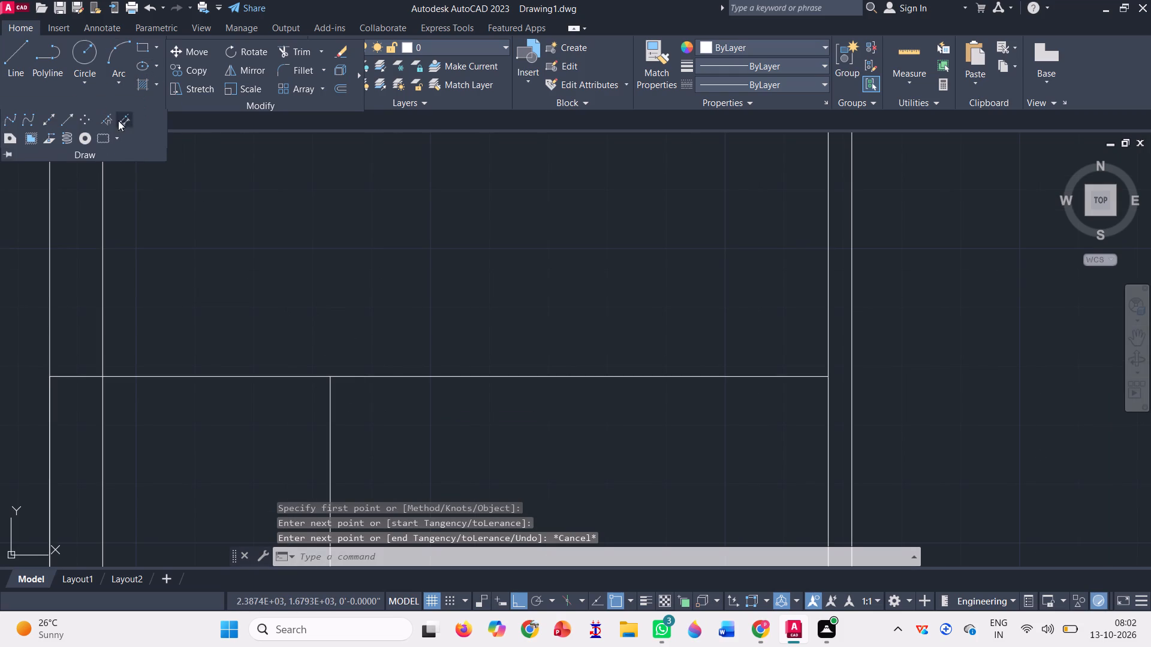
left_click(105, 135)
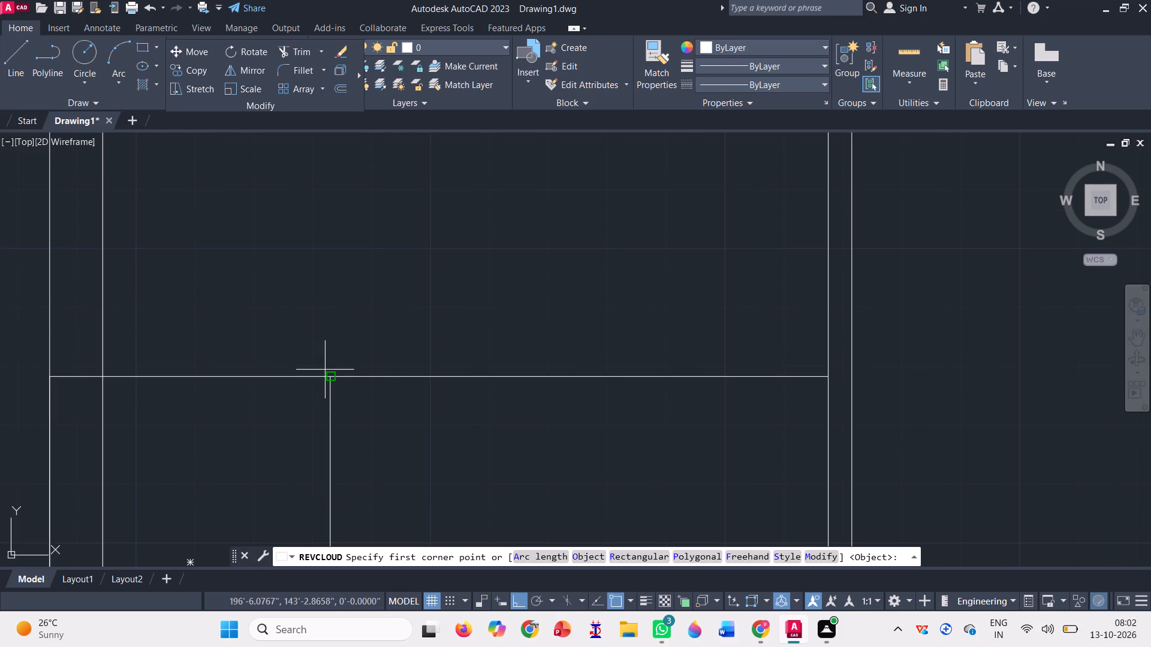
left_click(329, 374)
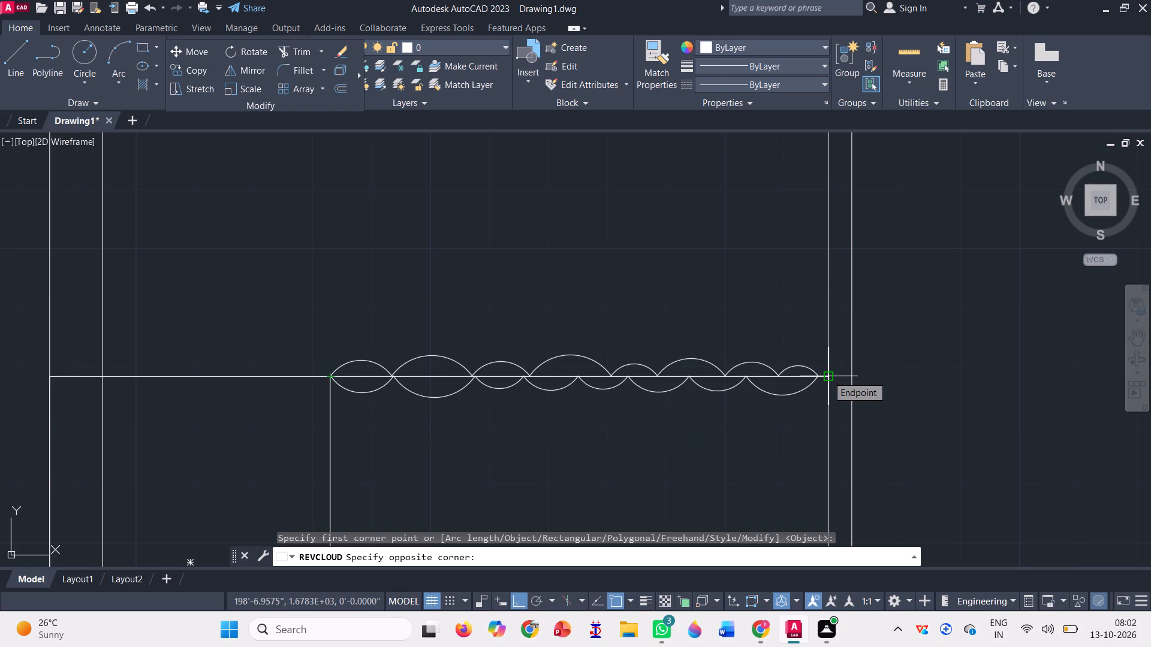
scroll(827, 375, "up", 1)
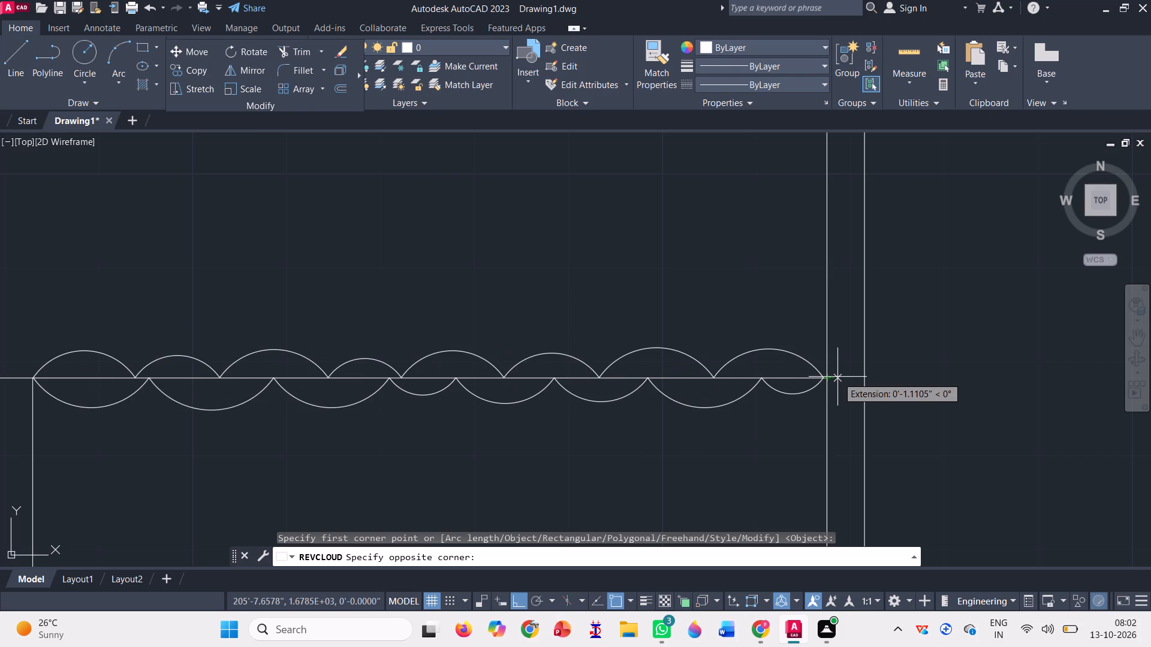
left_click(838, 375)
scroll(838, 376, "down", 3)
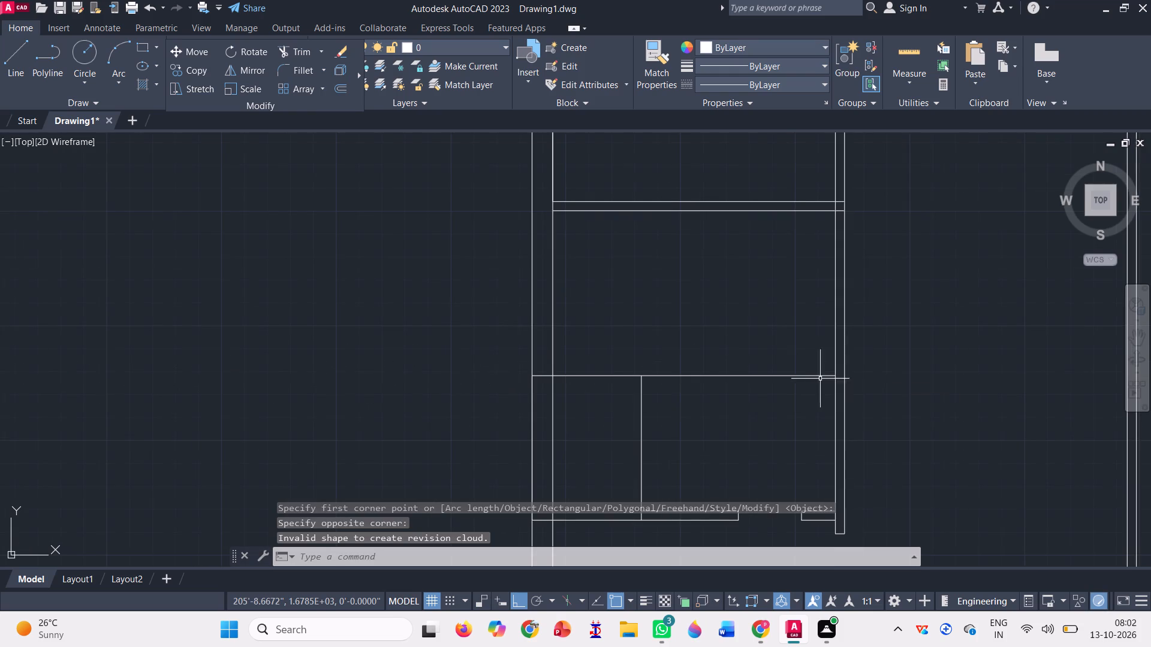
Draw a rectangular revision cloud in the empty space to the left of the floor plan.
left_click(74, 104)
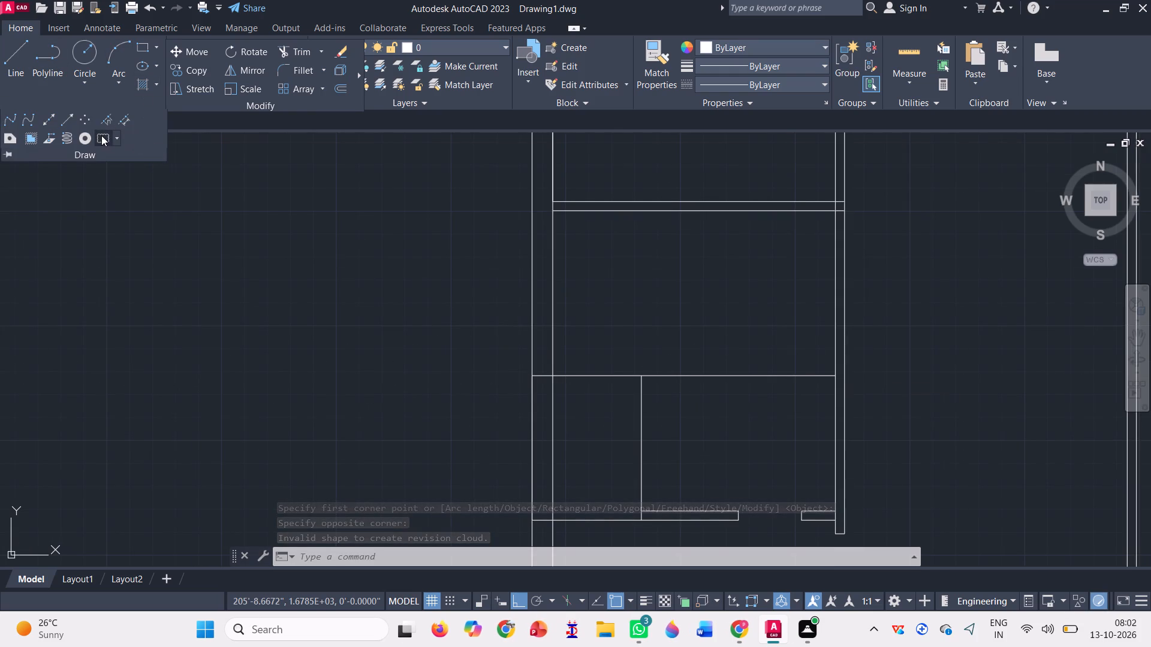
left_click(101, 134)
left_click(135, 253)
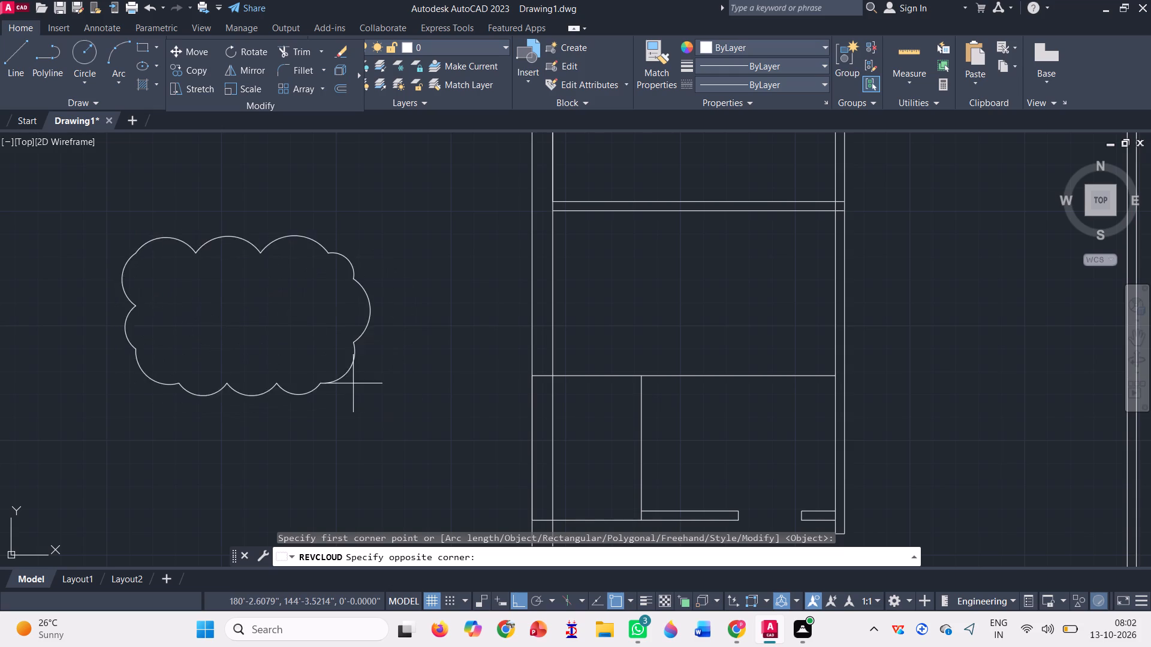
left_click(429, 442)
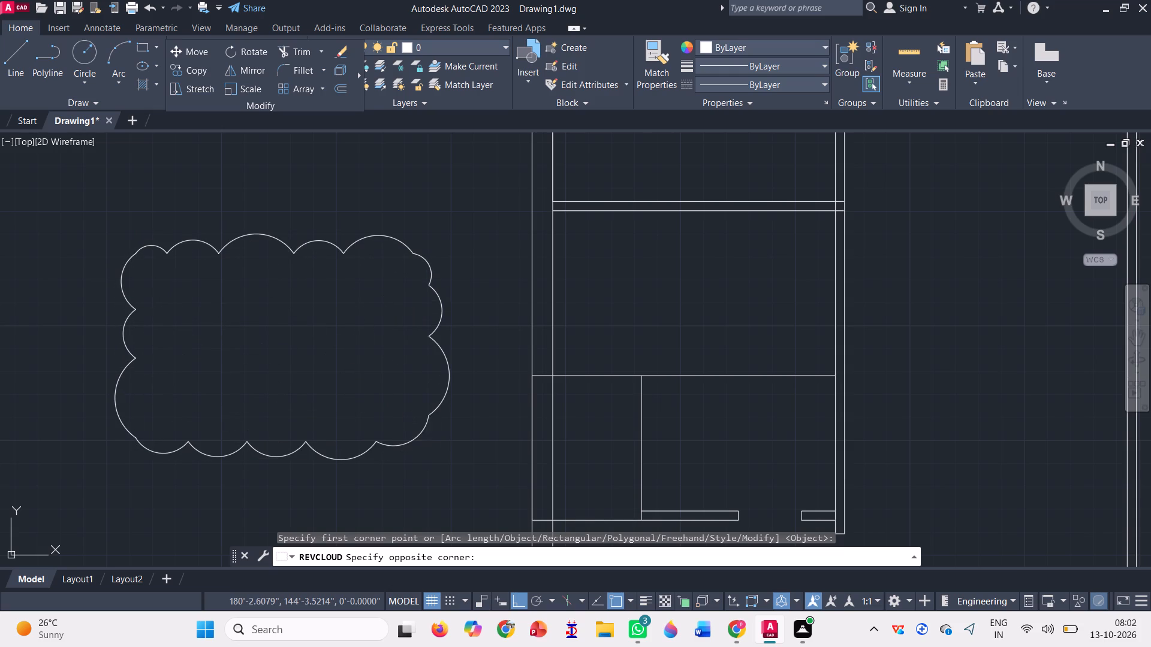
Draw a horizontal line across the revision cloud just below its top row of arcs, extending past both sides.
left_click(10, 51)
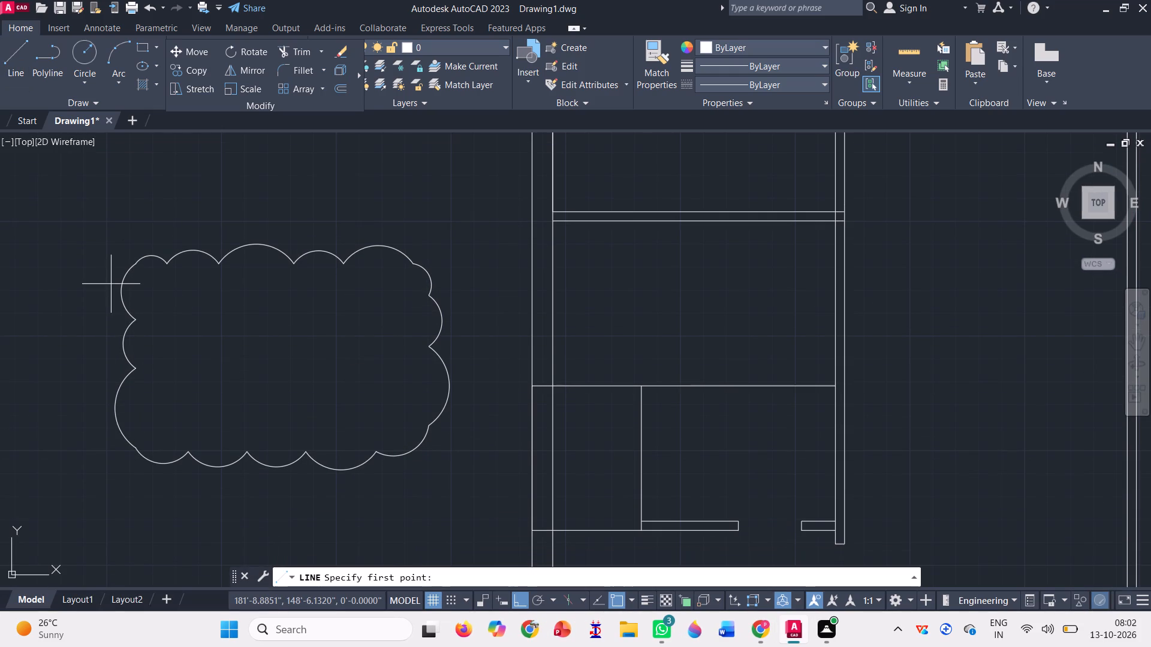
left_click(102, 268)
left_click(459, 276)
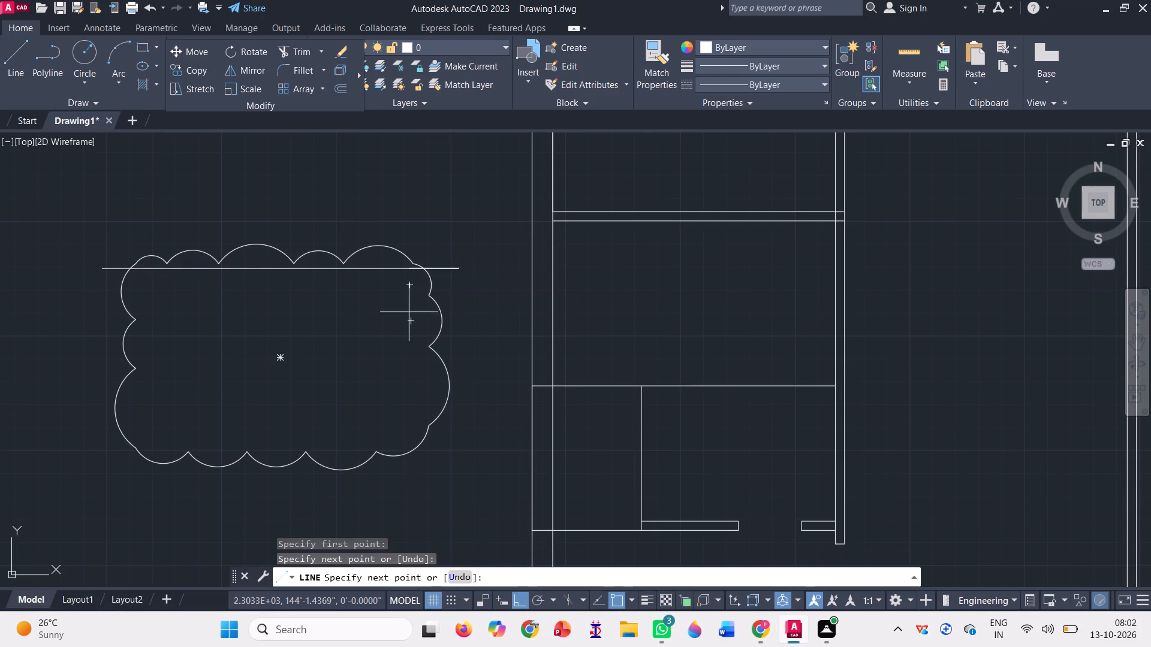
key("space")
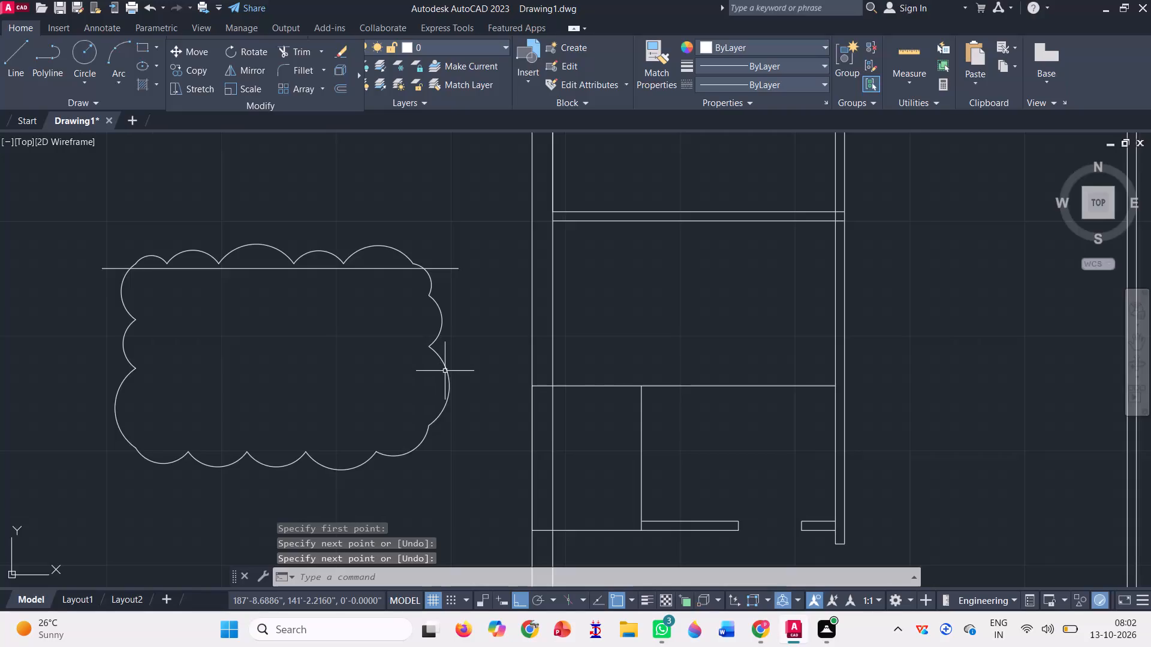
Trim away all the revision cloud's arcs below the horizontal line, keeping only the top scalloped row.
left_click(303, 53)
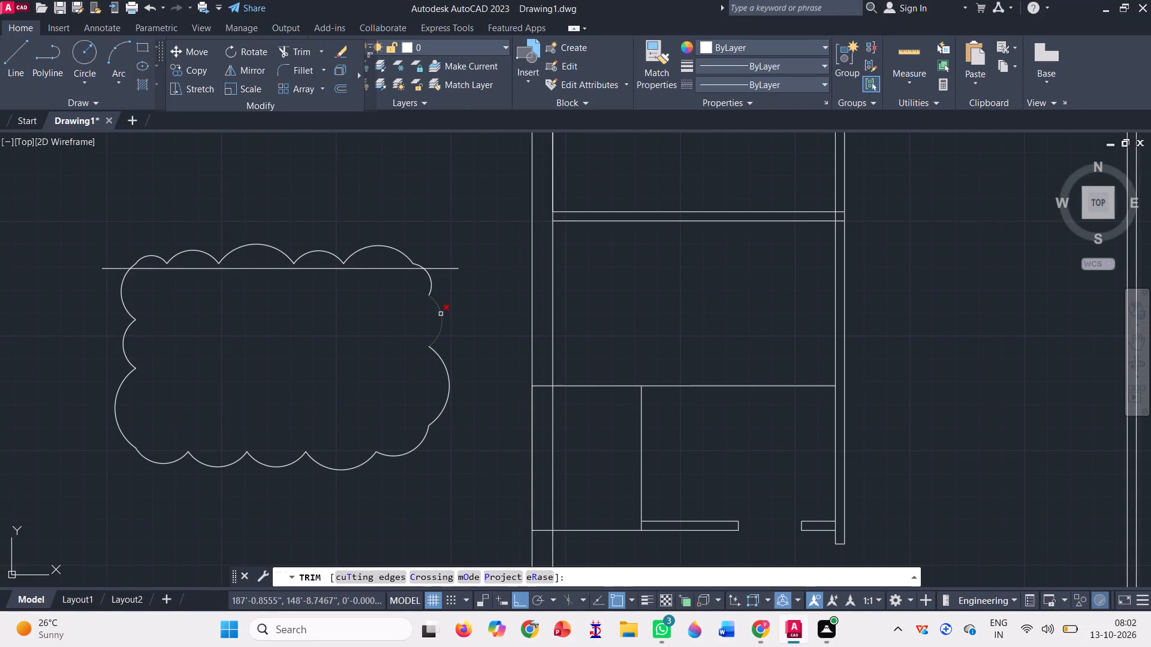
left_click(441, 314)
left_click(430, 284)
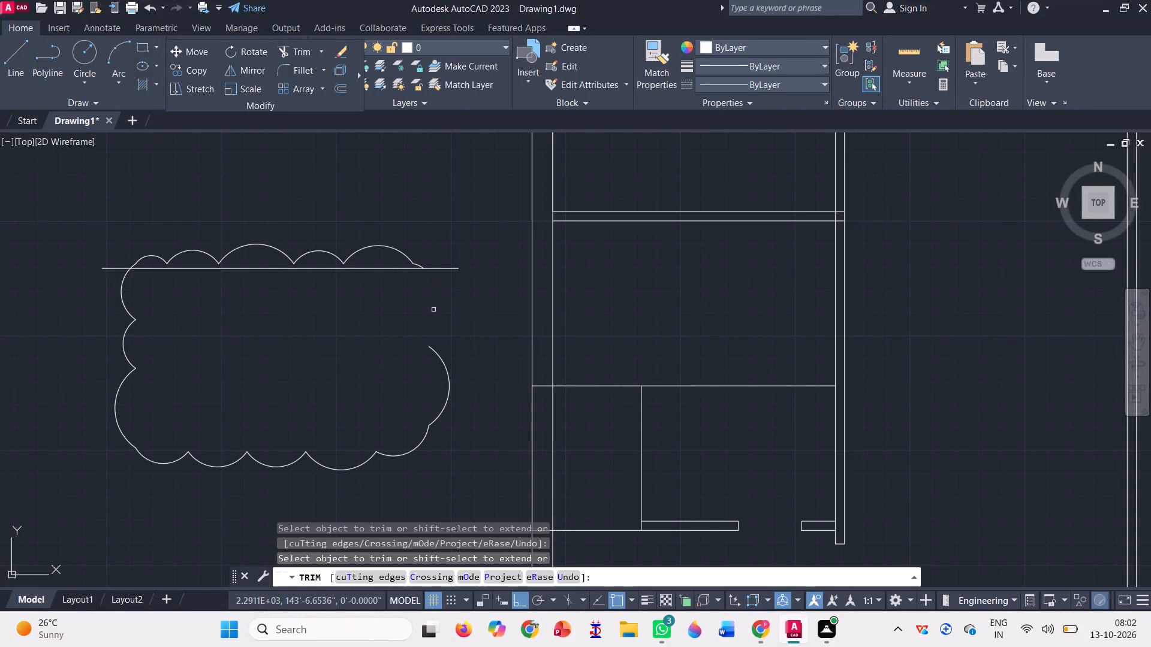
left_click(448, 369)
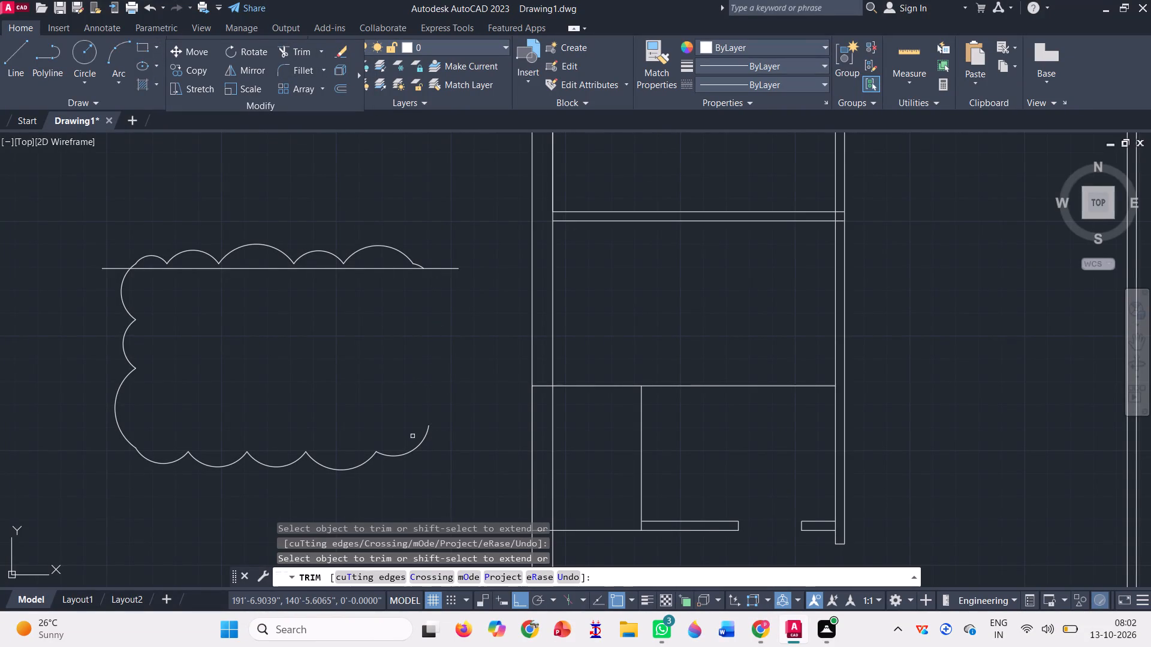
left_click(423, 449)
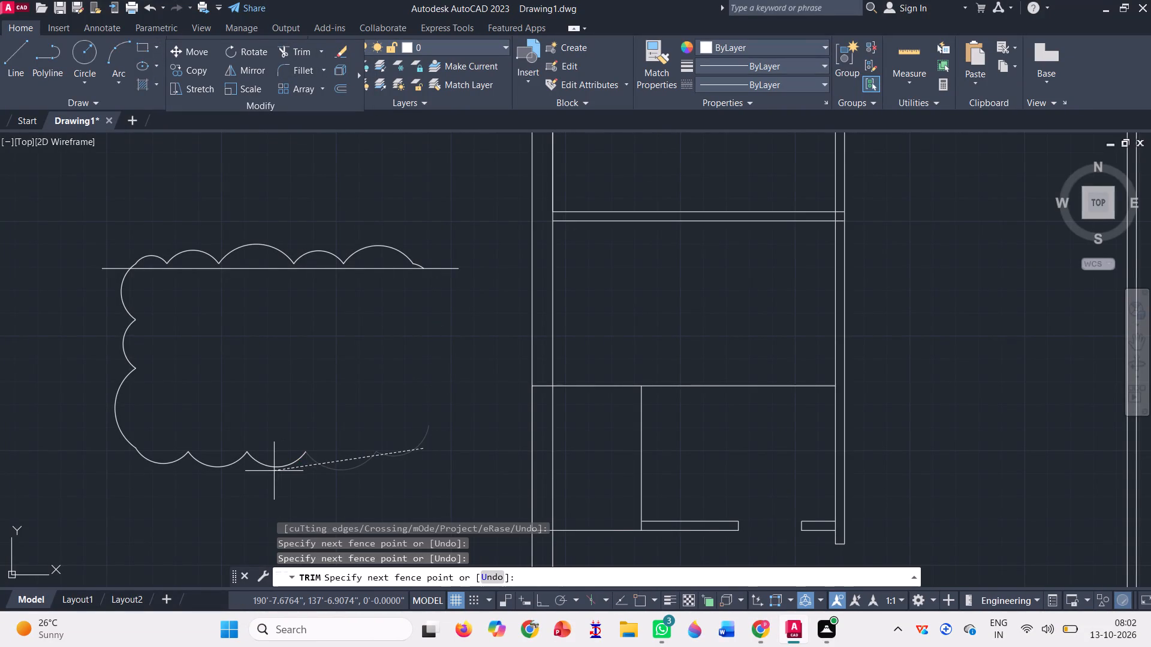
left_click(252, 464)
left_click(254, 468)
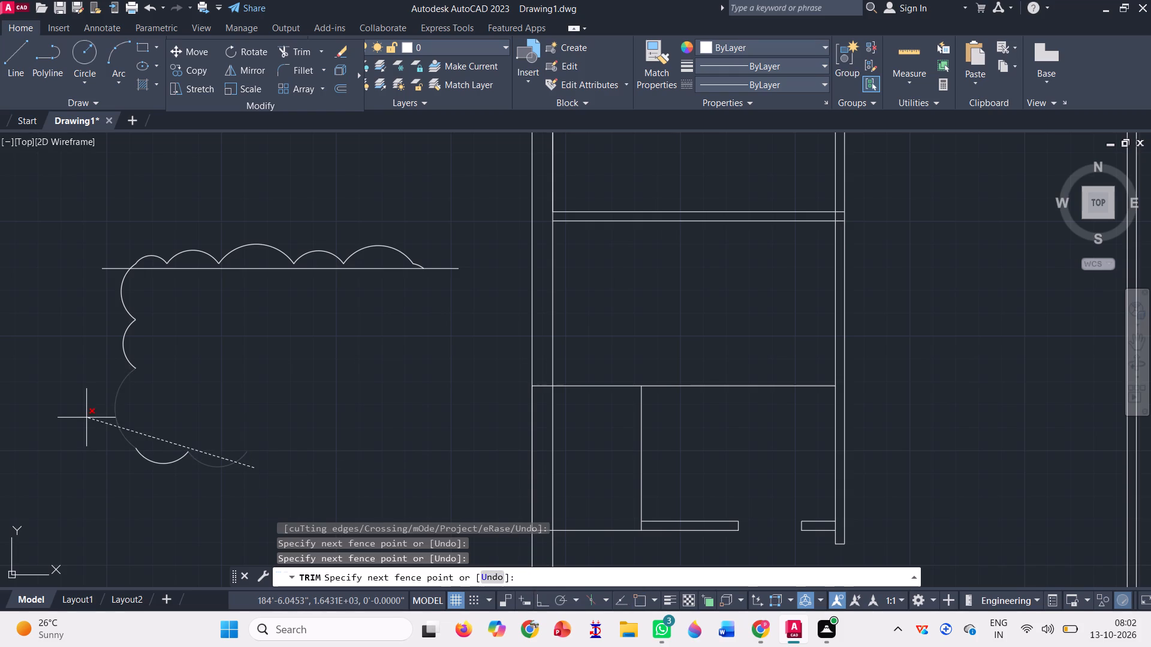
left_click(89, 419)
left_click(167, 484)
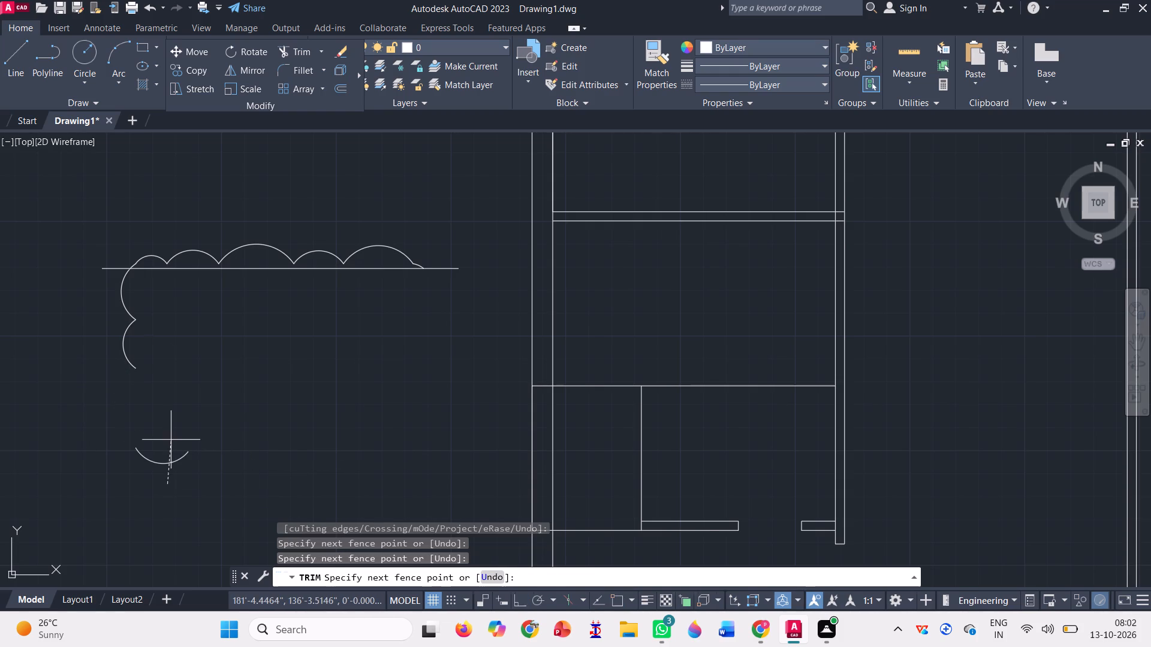
left_click(123, 297)
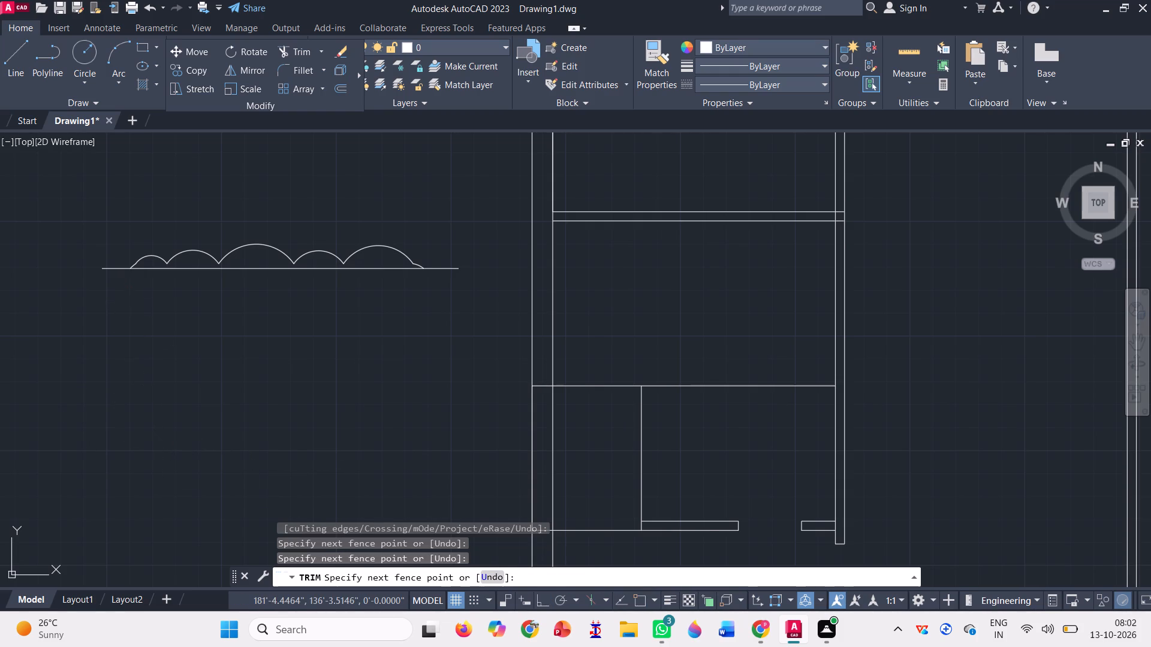
key("space")
Erase the horizontal cutting line beneath the scalloped curve.
scroll(141, 366, "down", 2)
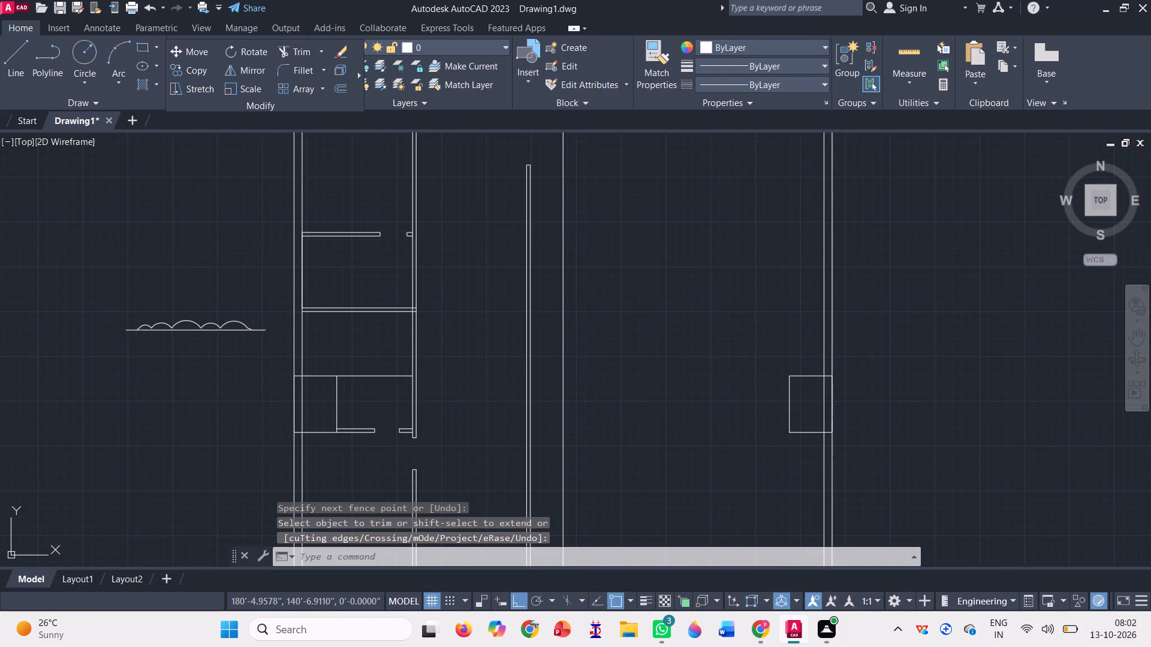
scroll(120, 331, "up", 2)
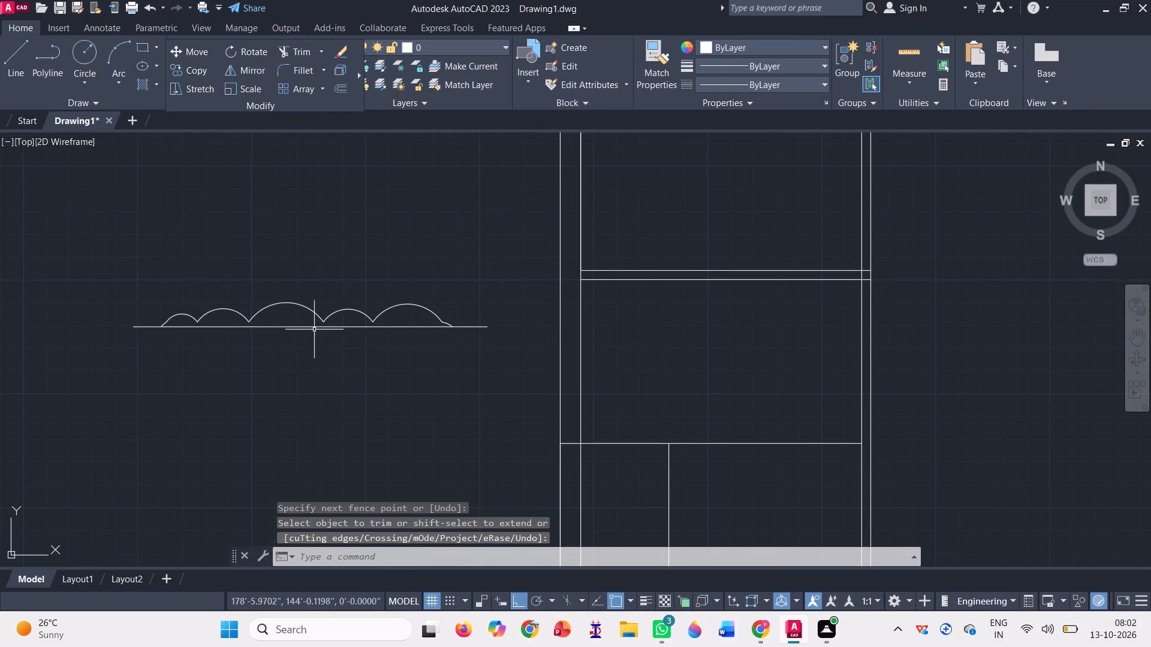
left_click(314, 328)
key("Delete")
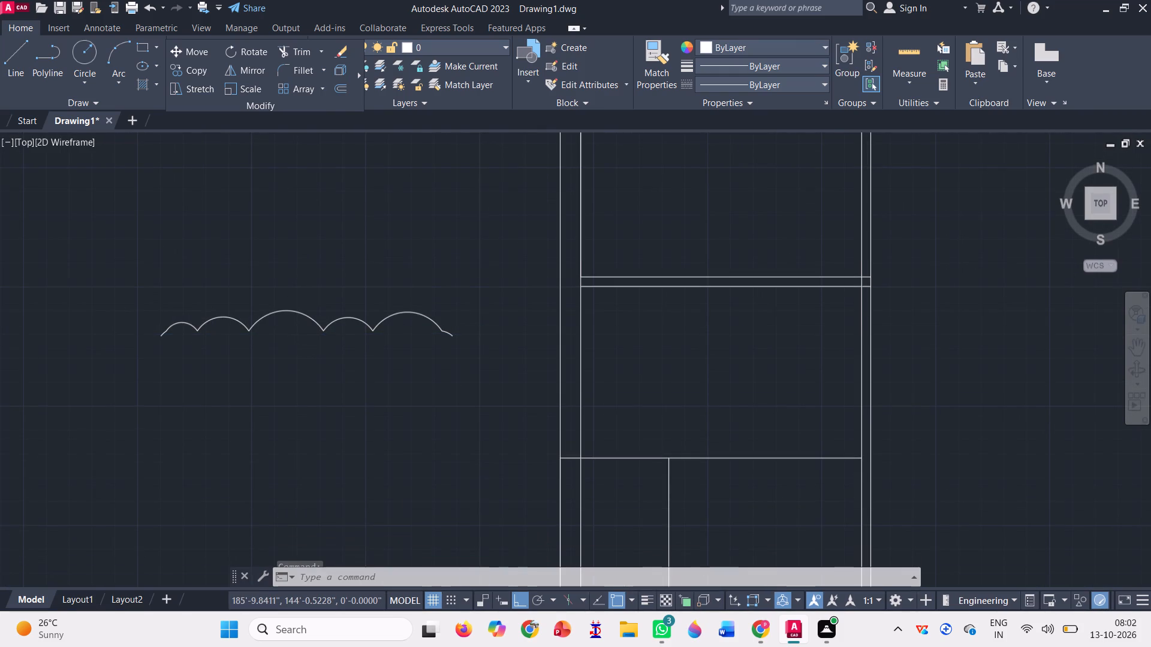
Move the scalloped curve by its left endpoint to the corner where the mid-height enclosure's inner partition meets its upper line.
scroll(324, 319, "down", 1)
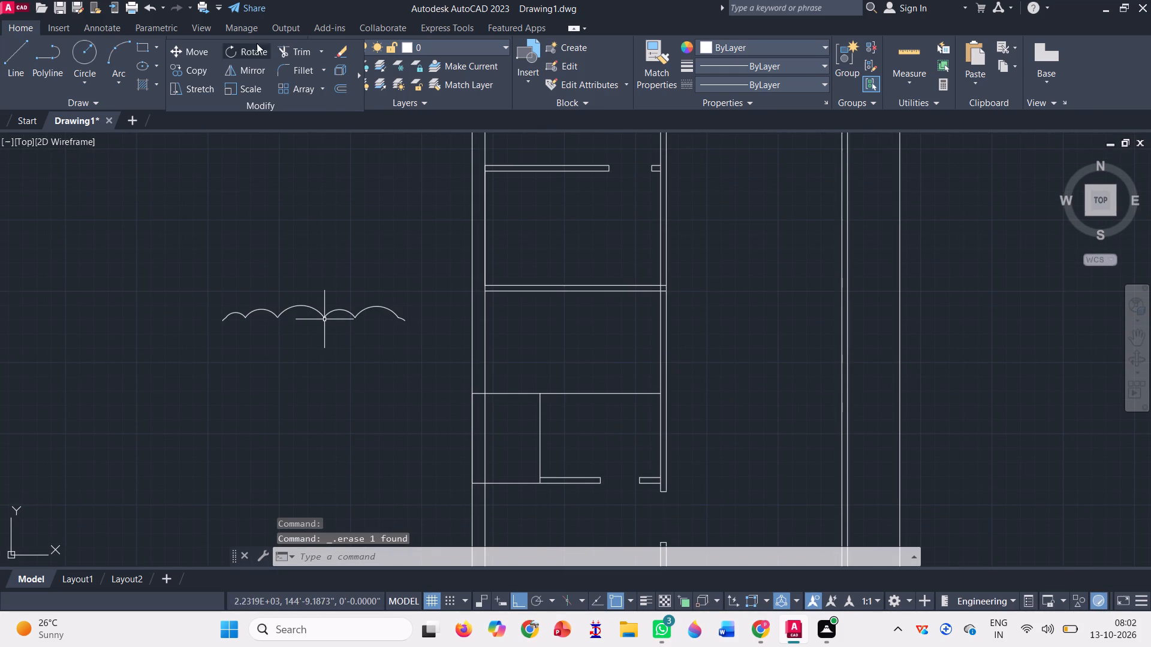
left_click(192, 49)
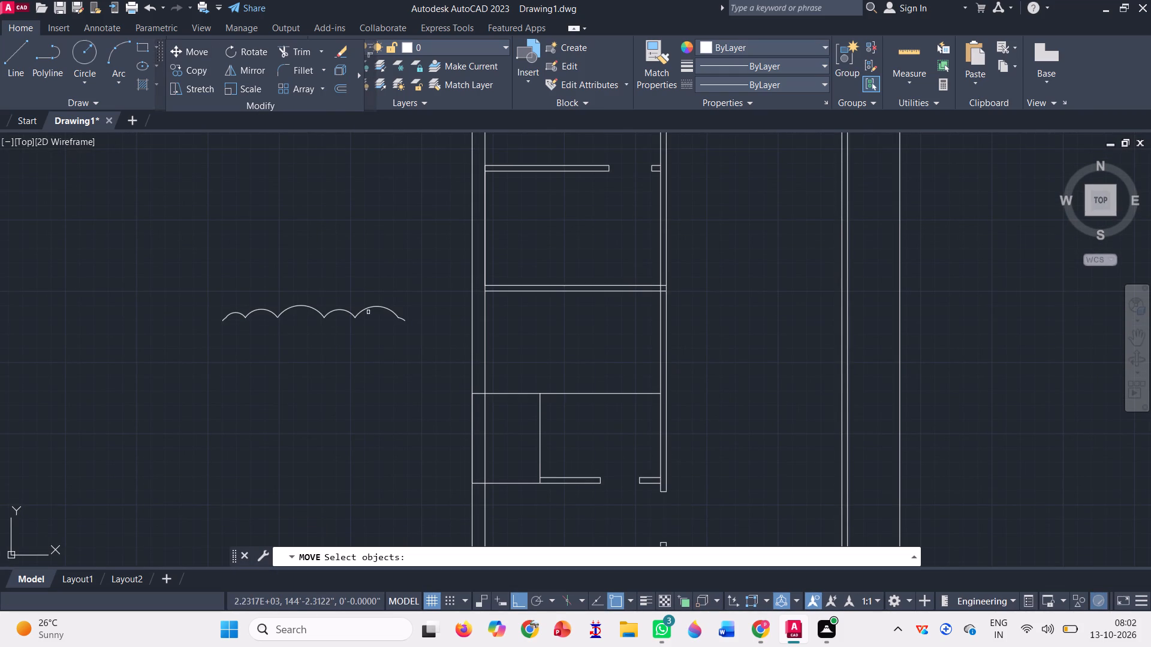
left_click(406, 331)
left_click(145, 251)
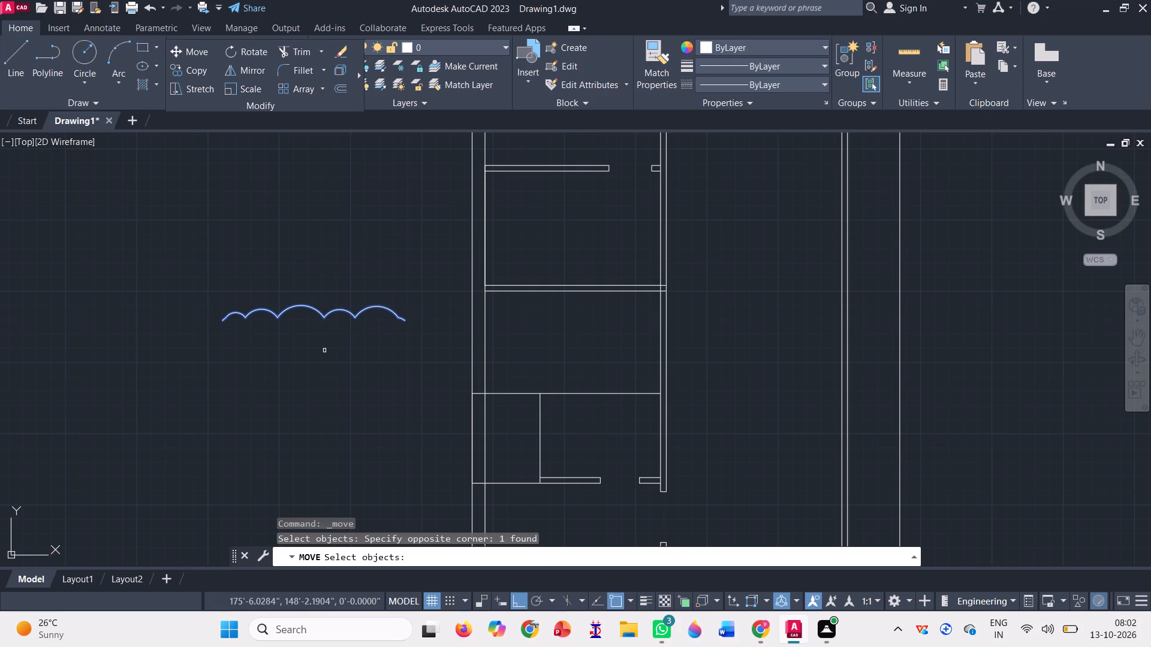
key("space")
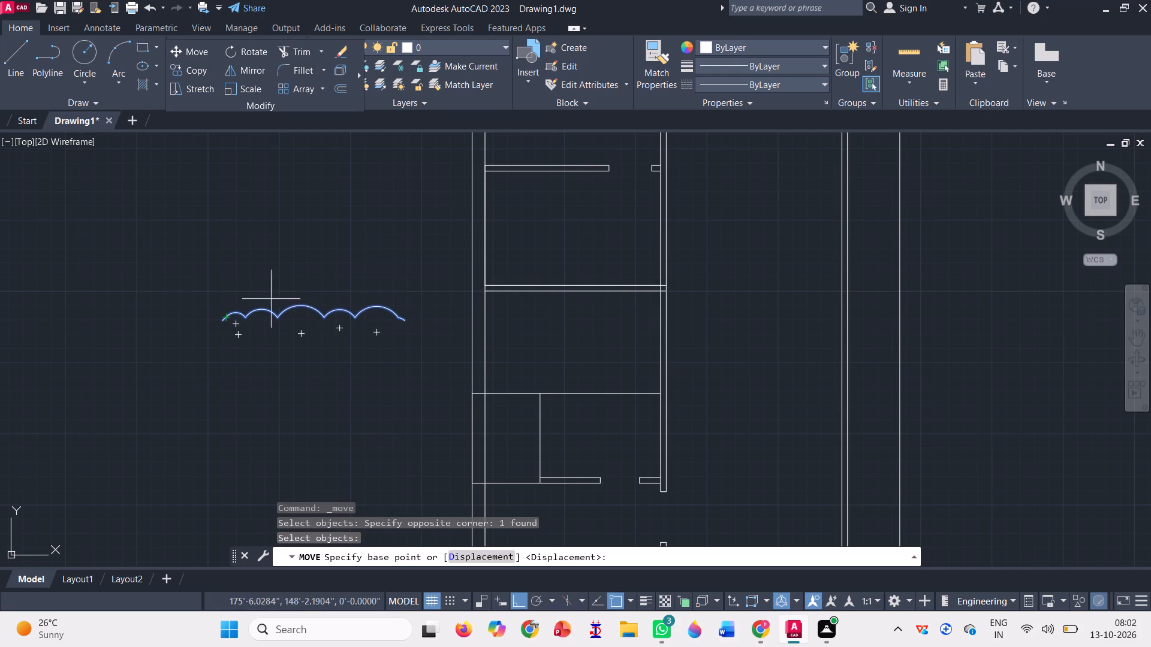
scroll(264, 300, "up", 2)
scroll(160, 330, "up", 2)
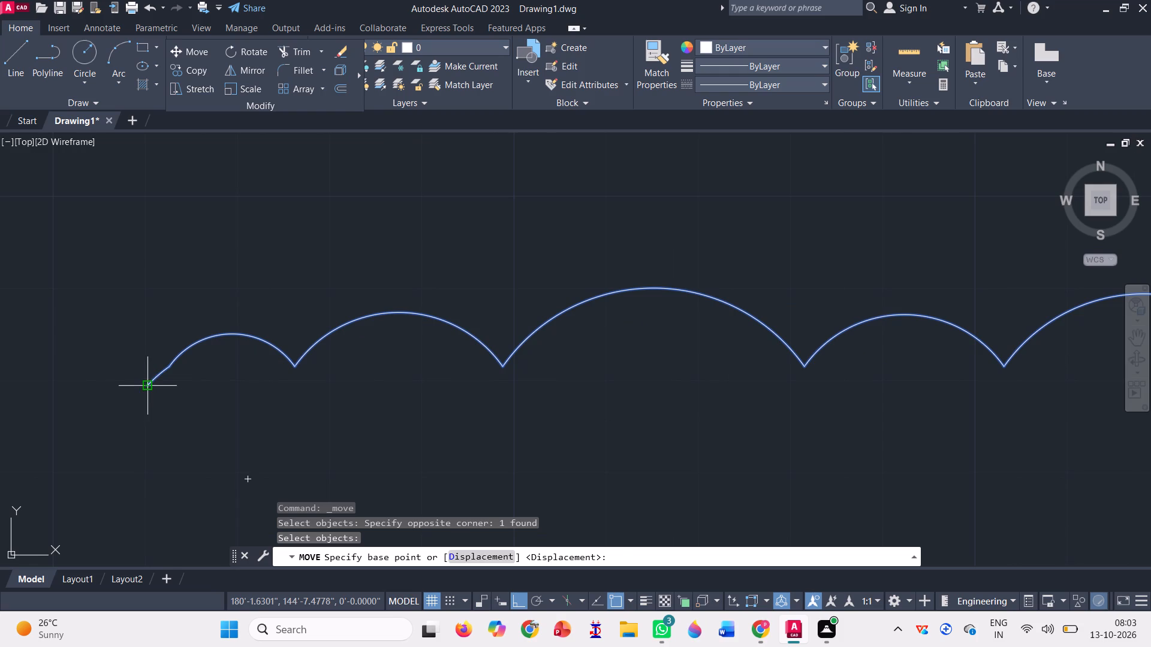
left_click(148, 383)
scroll(137, 325, "down", 5)
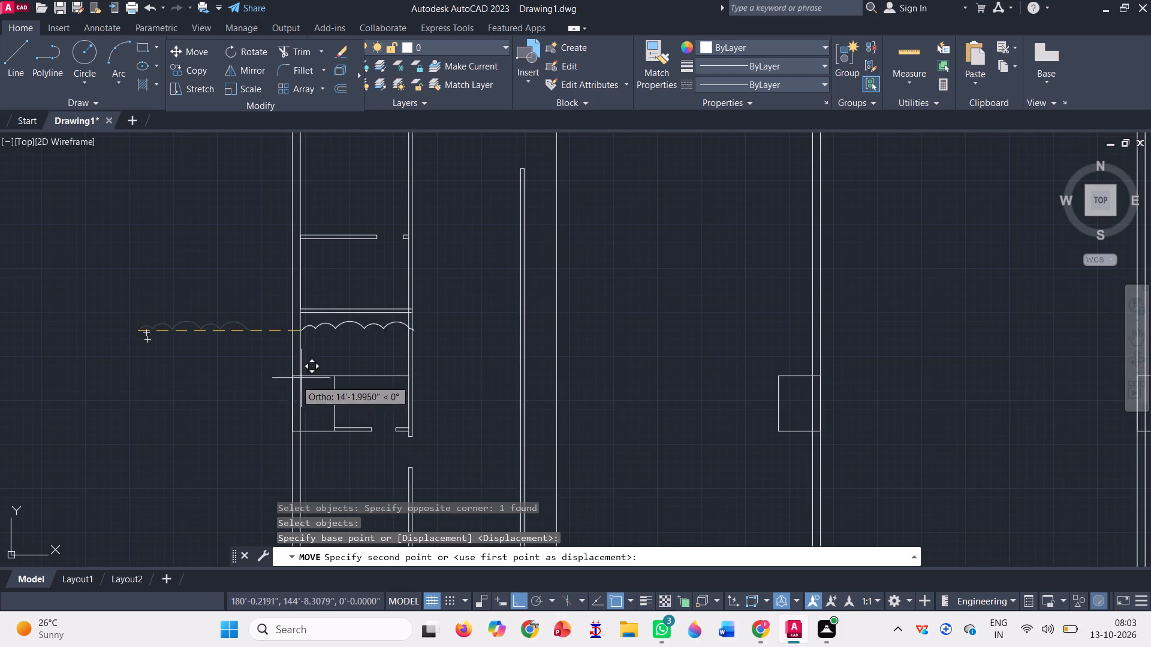
scroll(308, 374, "up", 3)
left_click(402, 384)
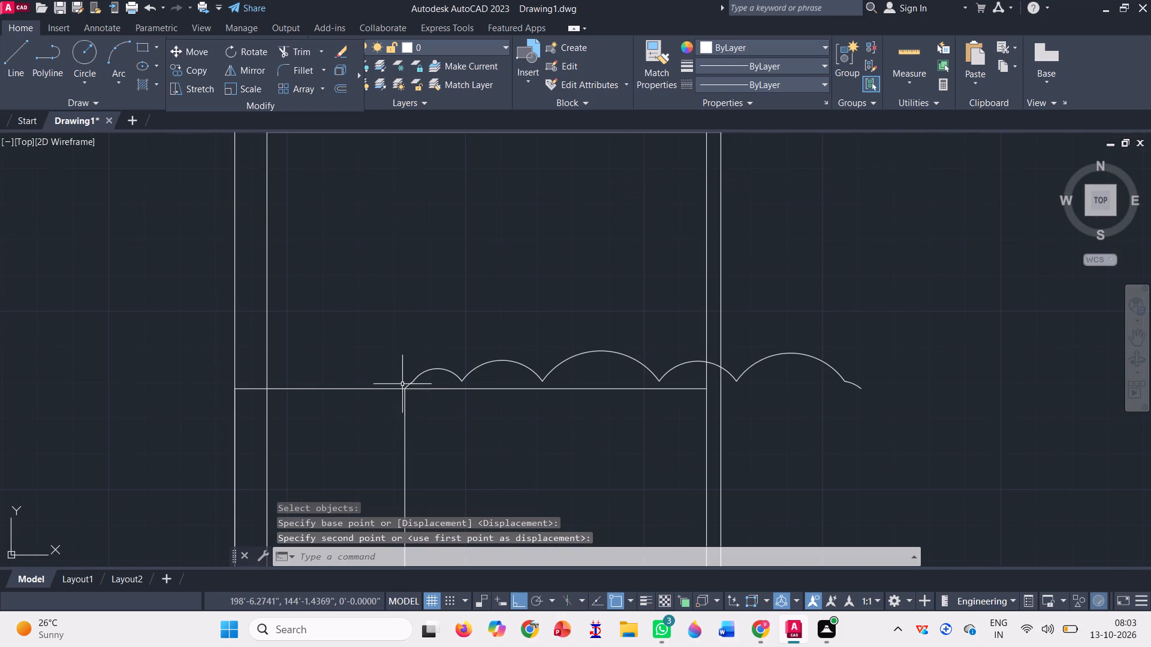
Scale the scalloped curve down from its left endpoint so it spans from the inner partition to the dividing wall.
left_click(237, 87)
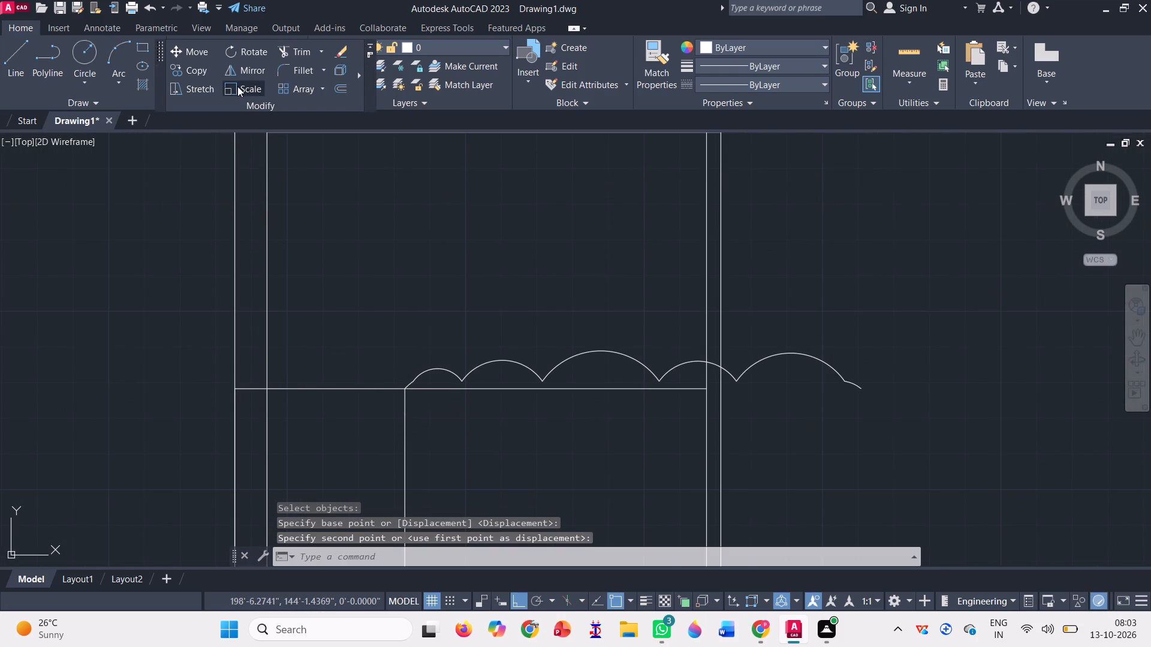
left_click(453, 373)
key("space")
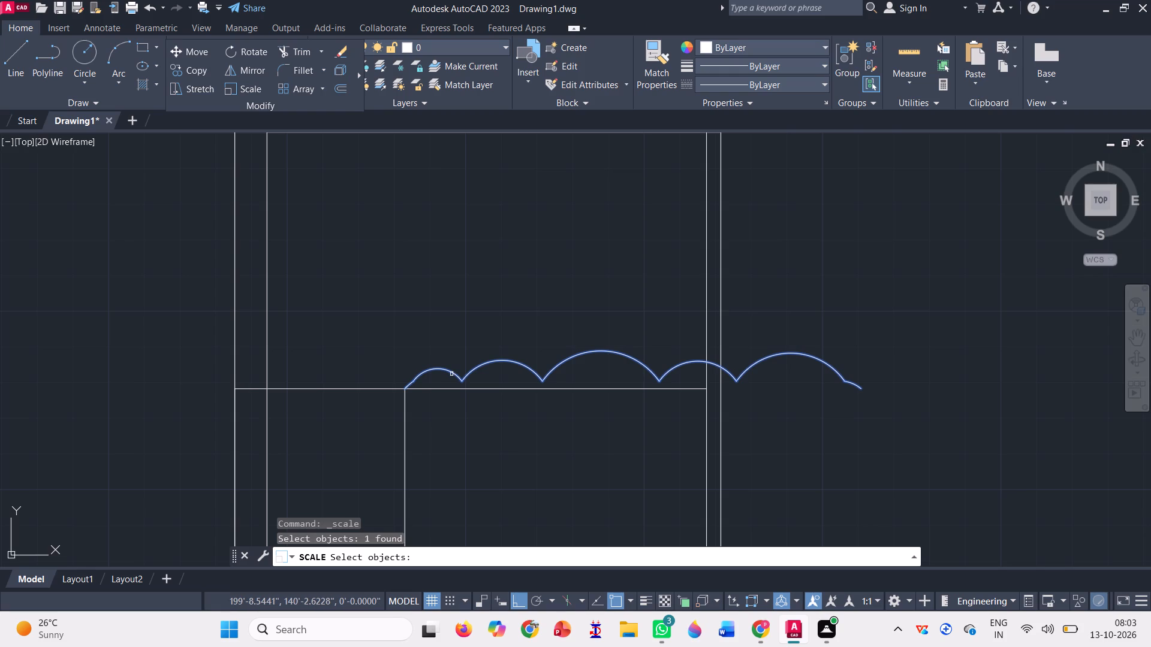
left_click(405, 389)
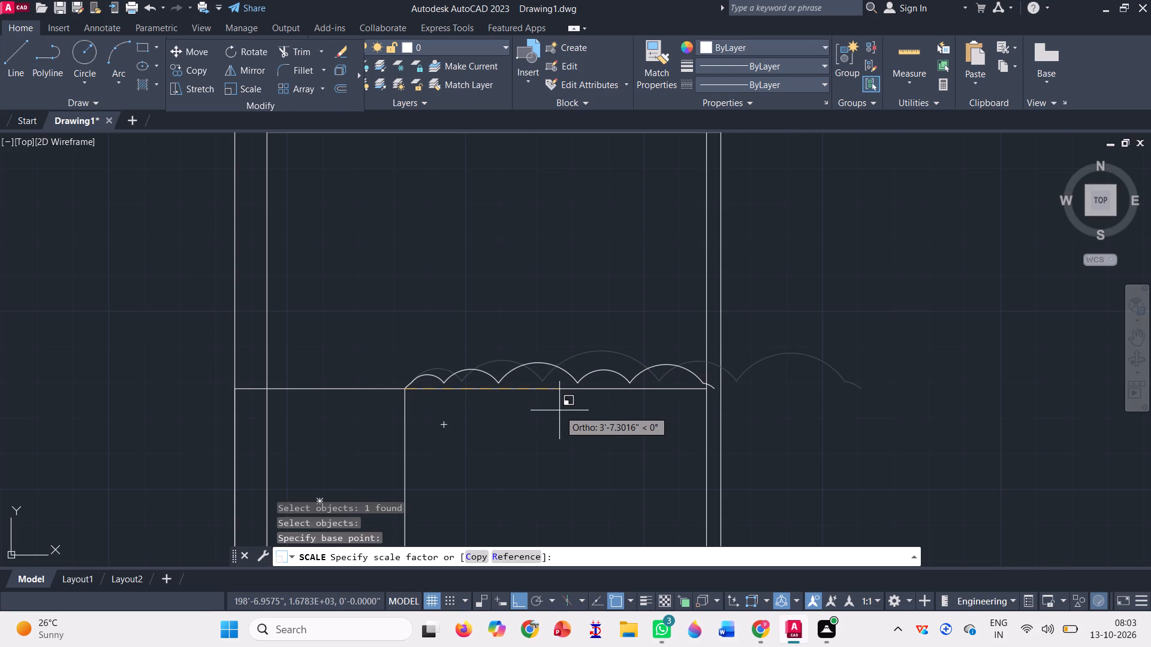
left_click(555, 407)
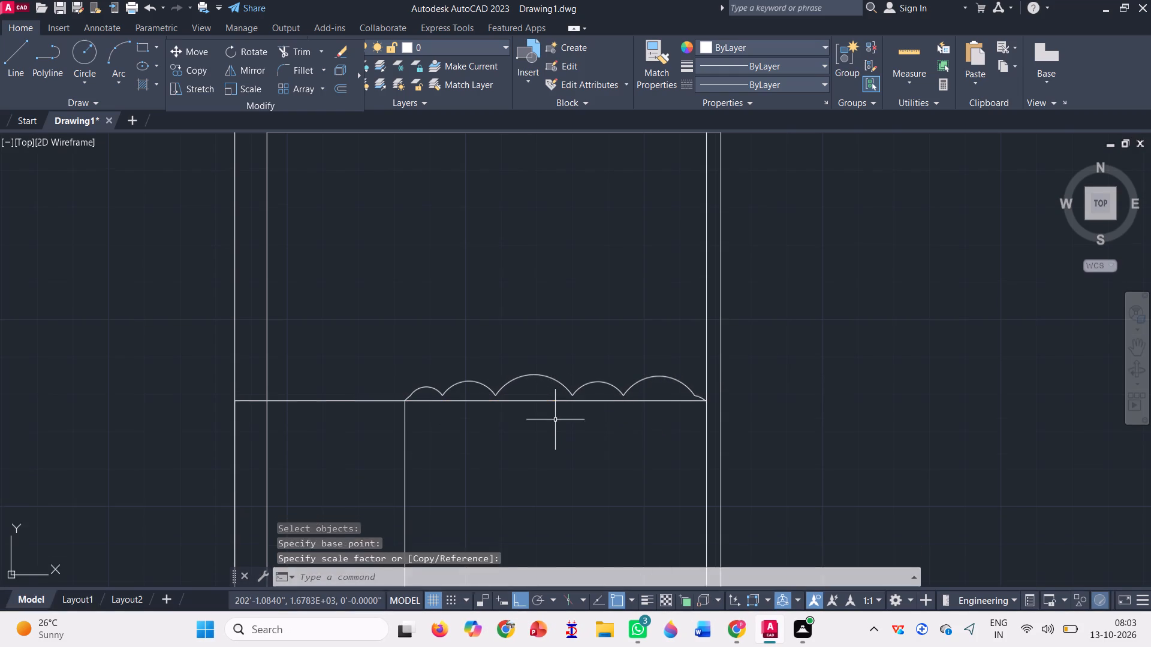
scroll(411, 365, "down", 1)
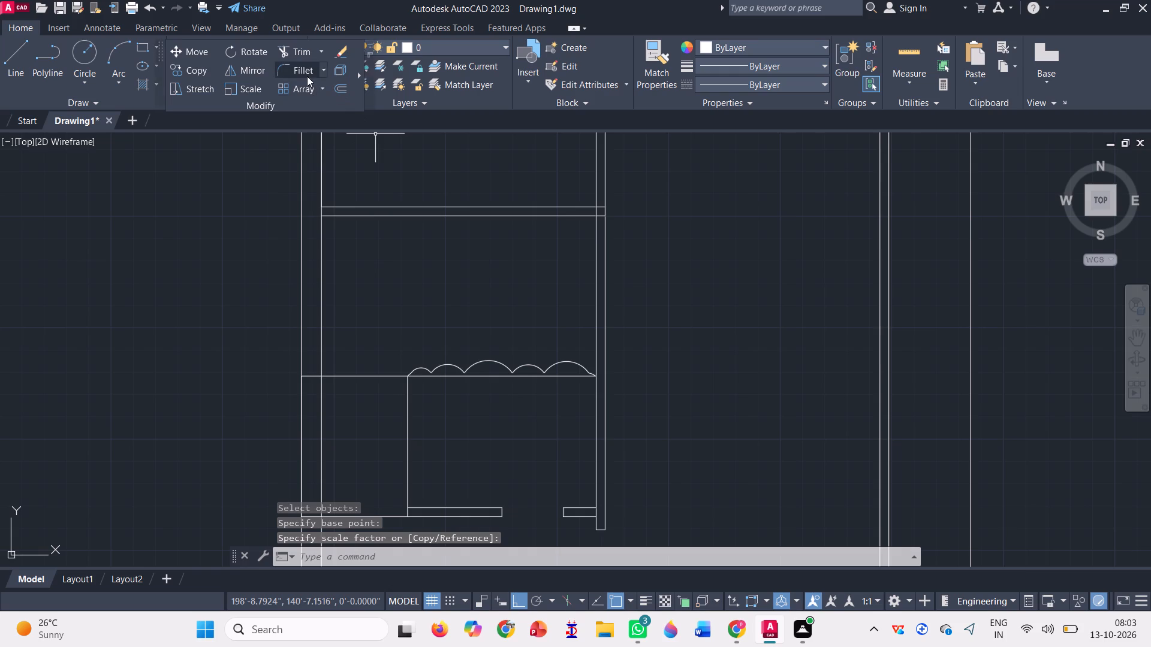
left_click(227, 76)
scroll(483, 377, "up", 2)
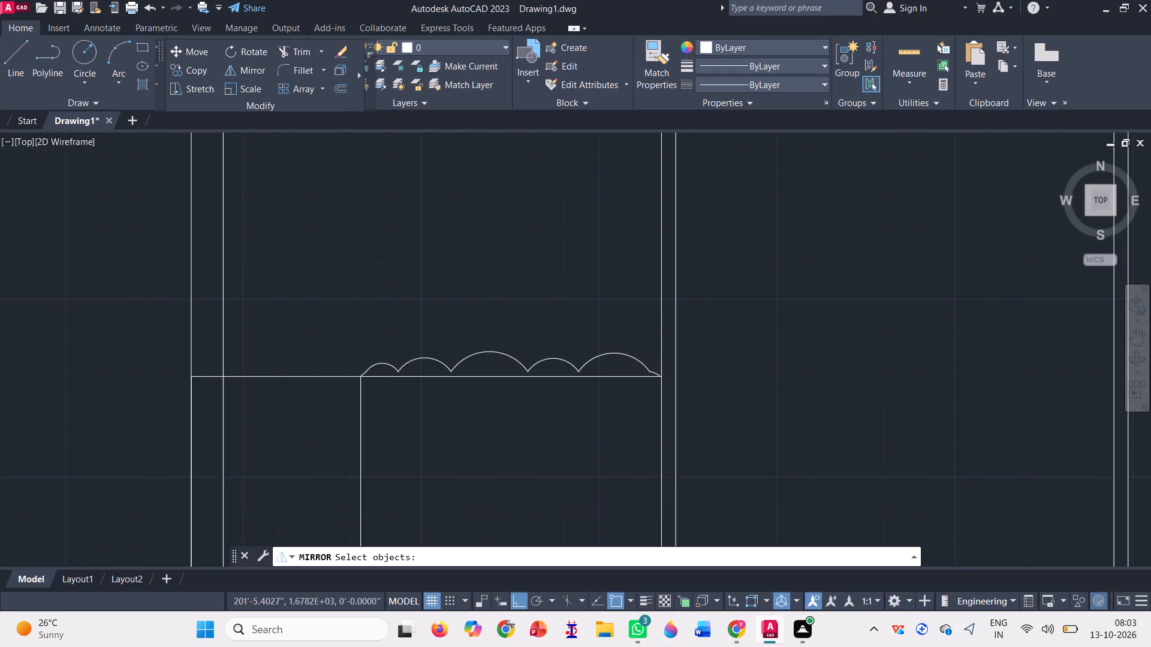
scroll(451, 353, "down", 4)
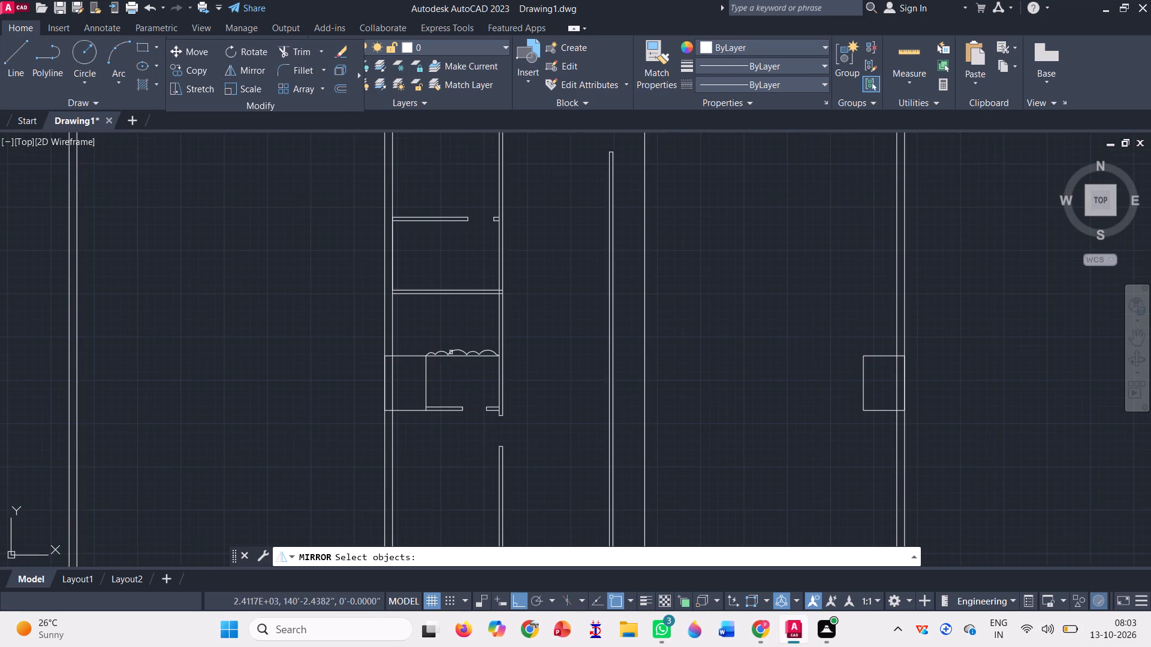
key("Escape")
Mirror the scalloped curve across the mid-height enclosure's upper line, keeping the original.
scroll(460, 428, "down", 1)
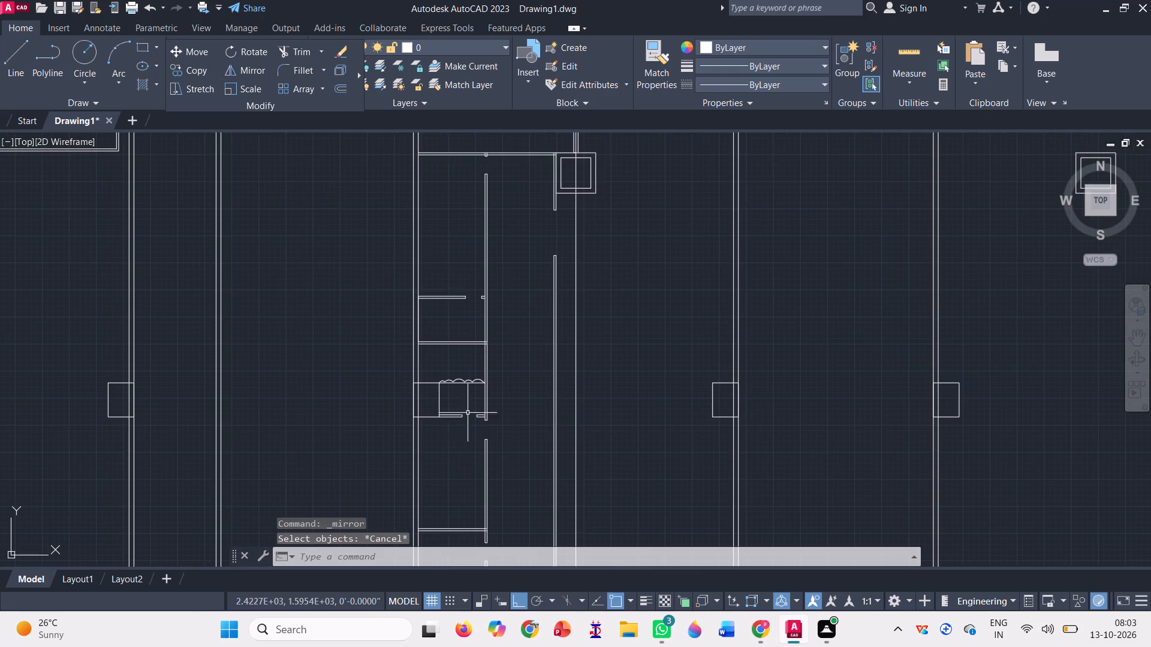
scroll(471, 394, "up", 2)
scroll(396, 410, "down", 1)
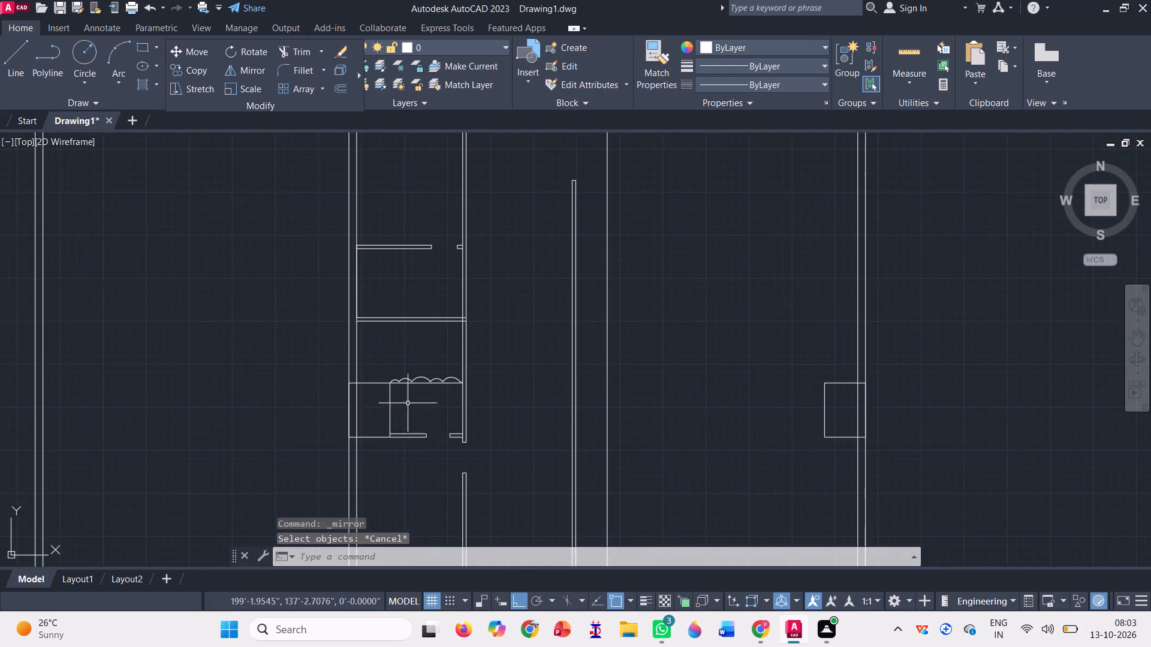
scroll(424, 391, "up", 3)
left_click(243, 68)
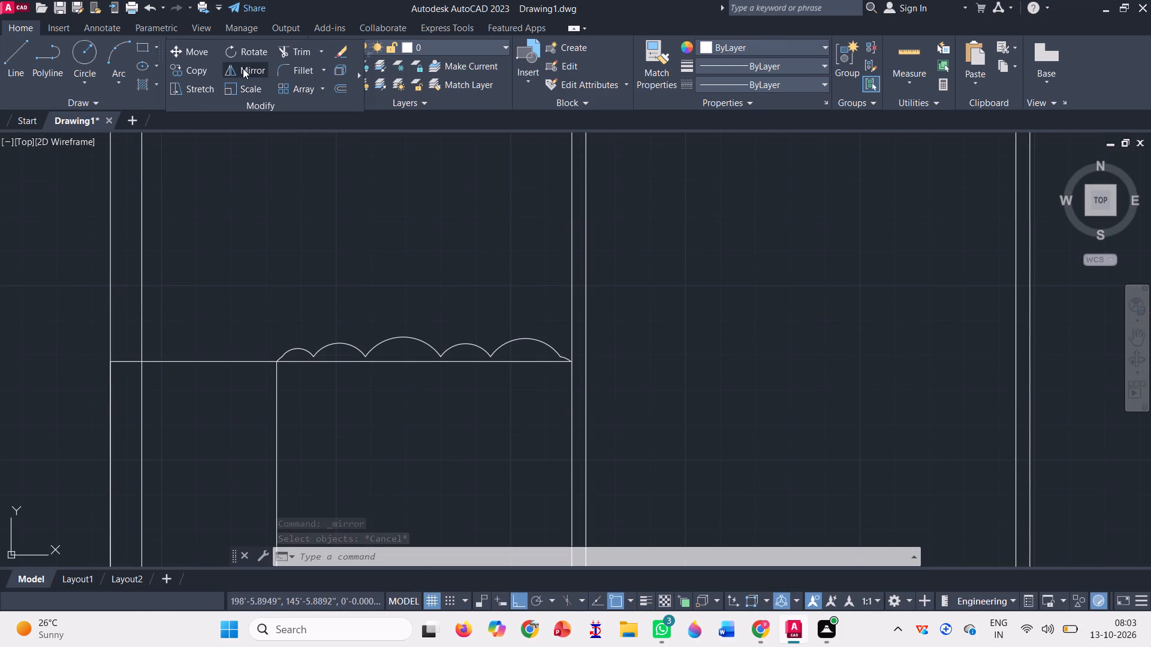
left_click(373, 350)
key("space")
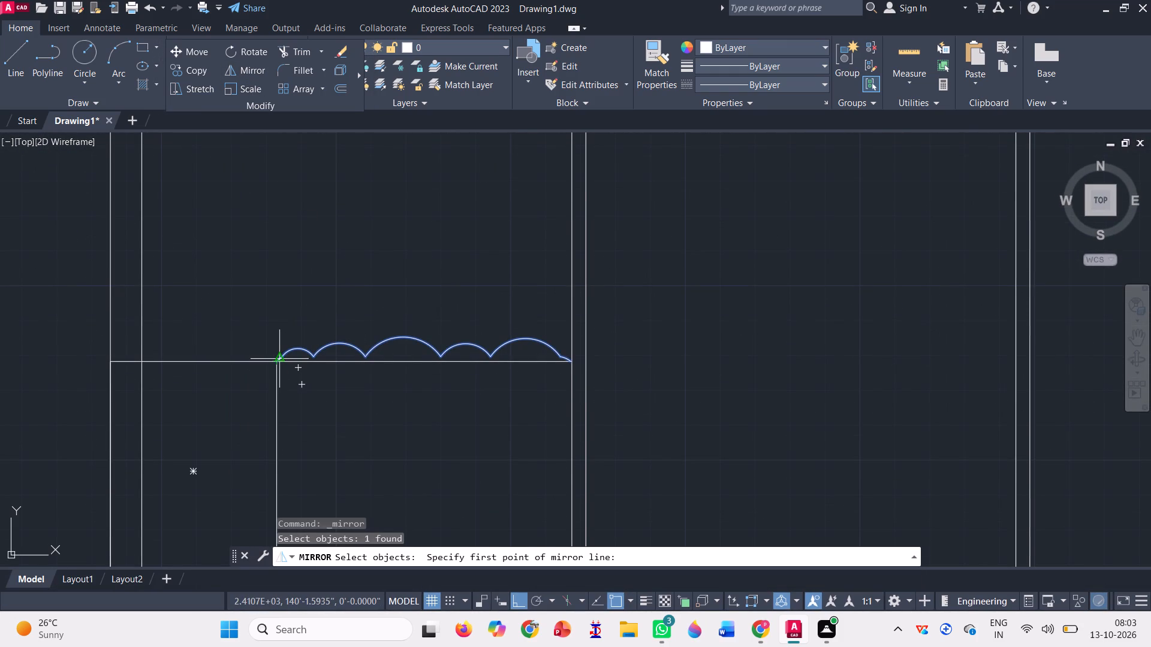
left_click(276, 365)
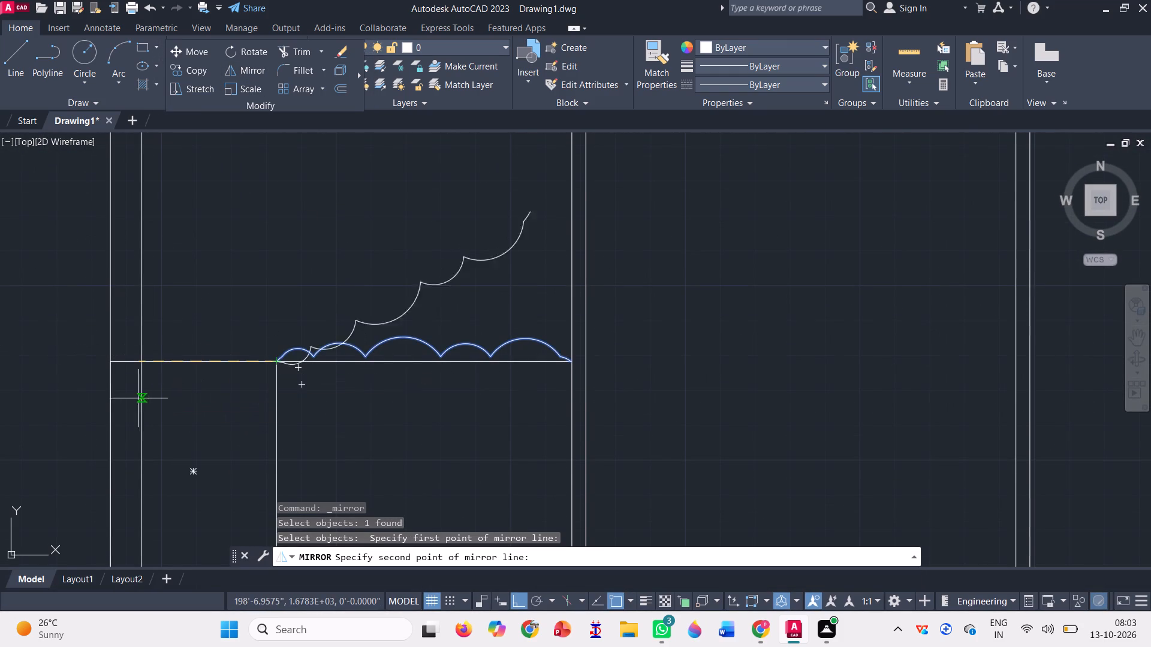
left_click(74, 363)
key("space")
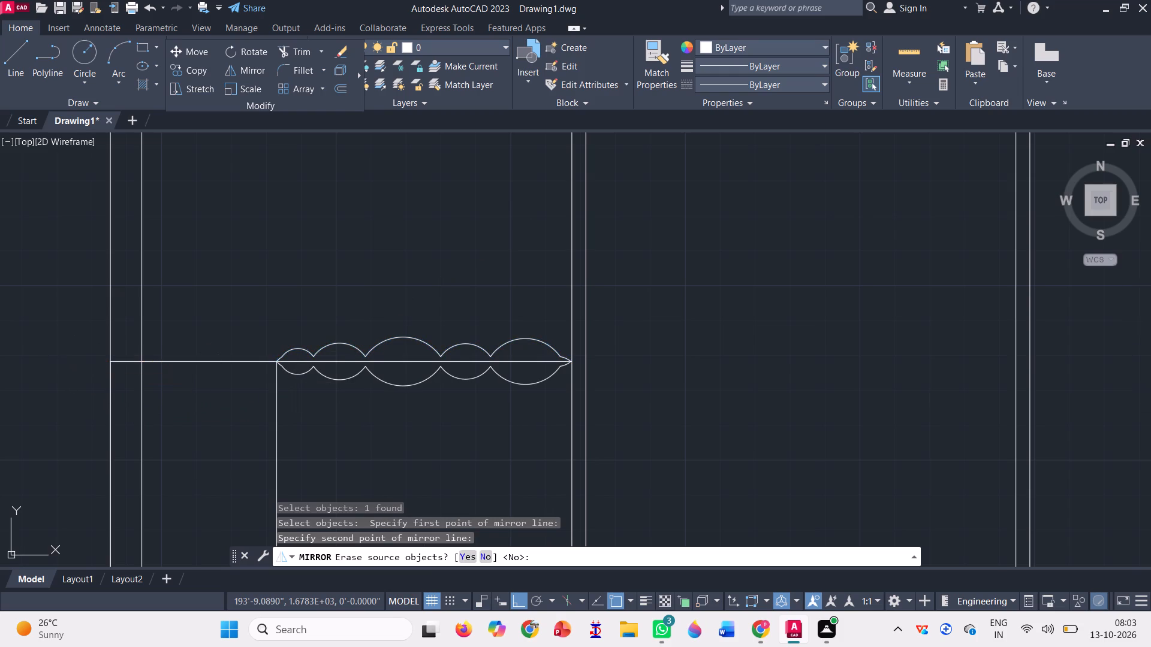
Erase the original scalloped curve above the enclosure's upper line.
left_click(357, 349)
key("Delete")
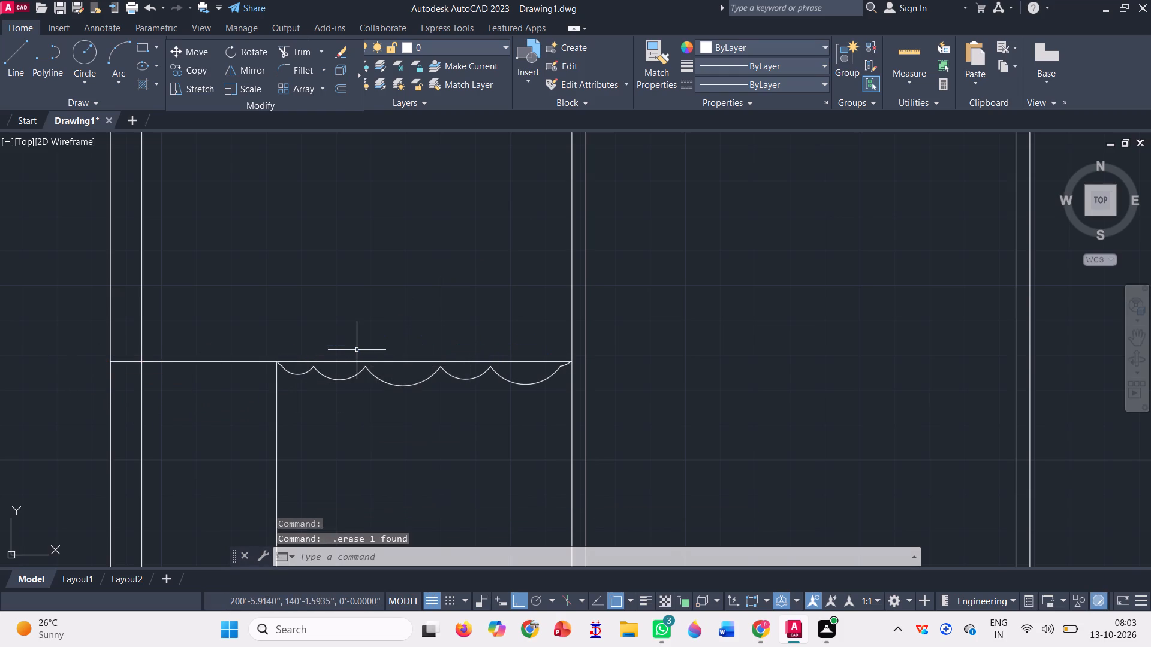
Mirror the second floor plan's two left strips, including both long dividing walls, the cross walls, short wall stubs and scalloped curve.
scroll(357, 350, "down", 2)
scroll(388, 407, "down", 2)
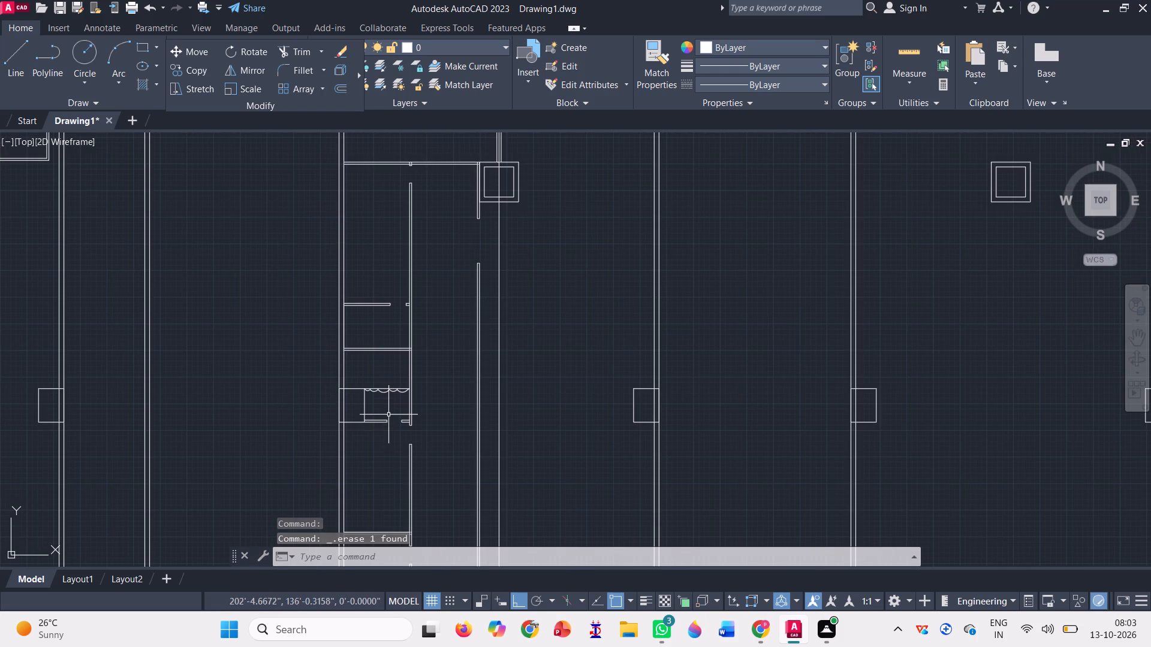
scroll(393, 406, "down", 1)
scroll(420, 295, "down", 1)
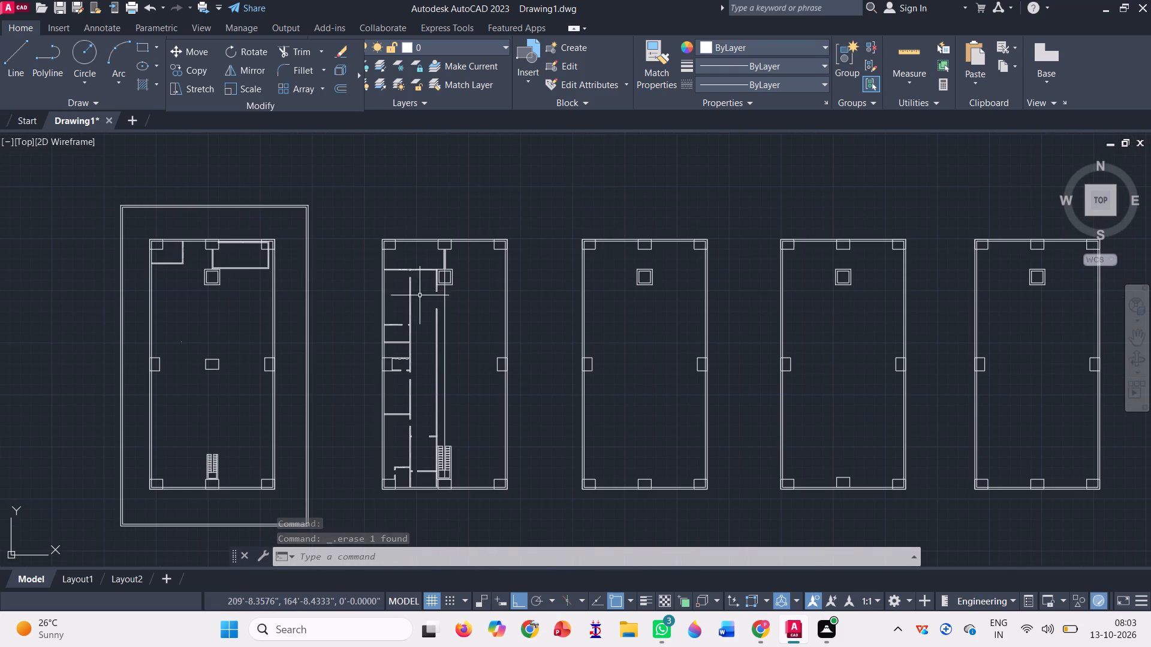
scroll(434, 461, "up", 1)
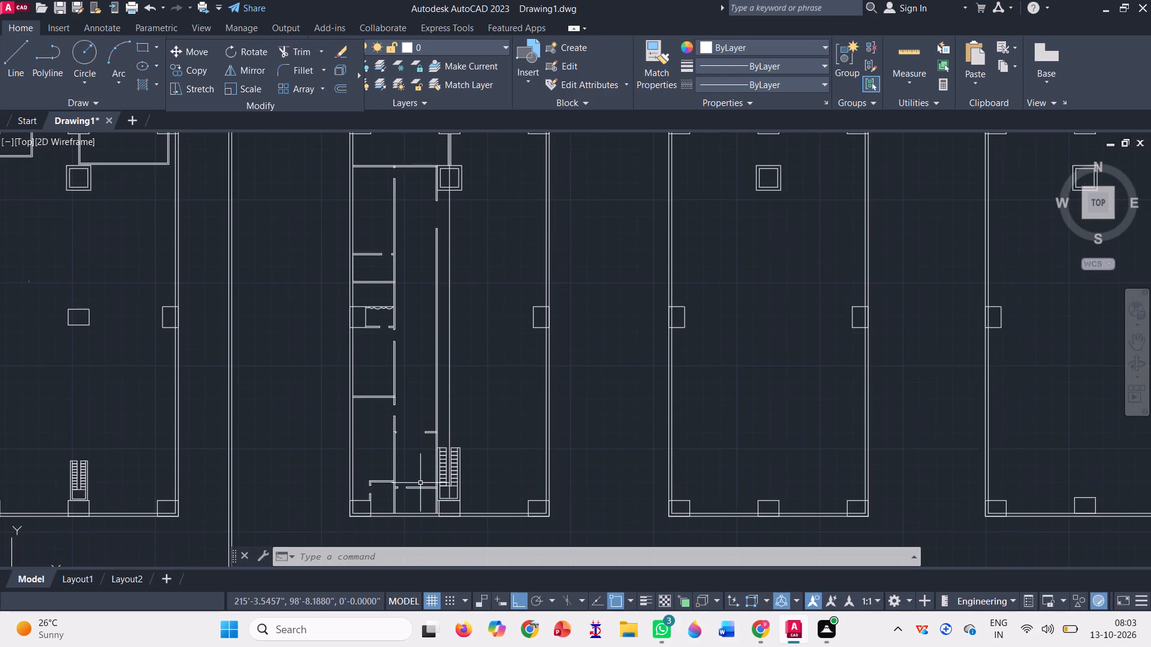
scroll(393, 511, "up", 1)
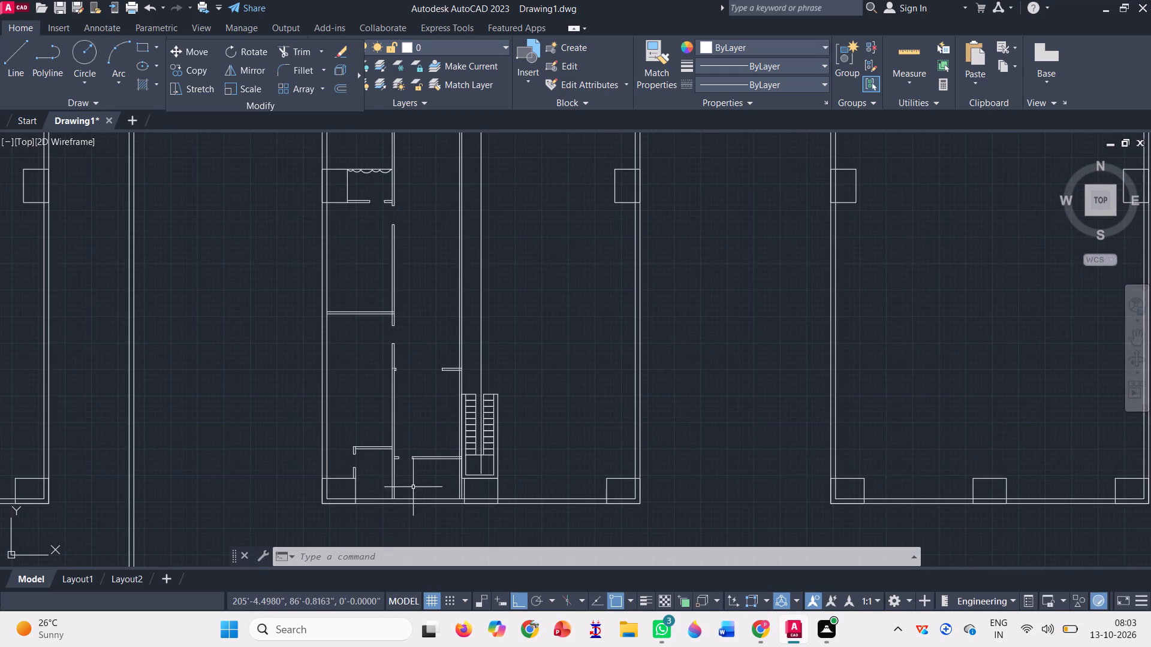
left_click(438, 482)
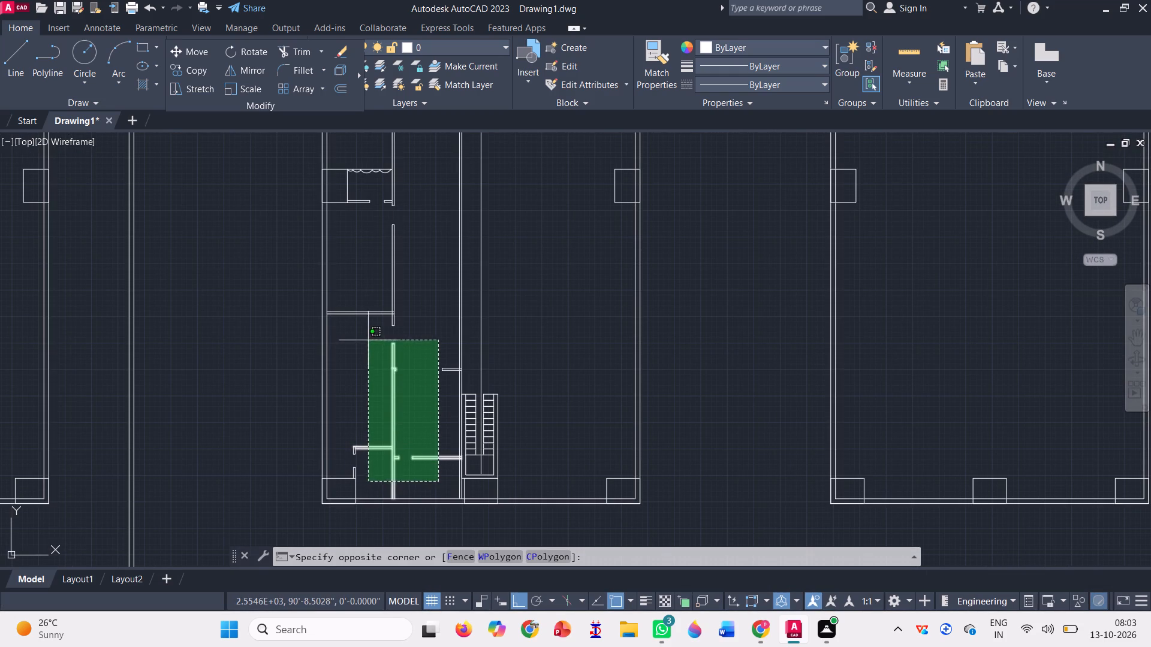
left_click(357, 329)
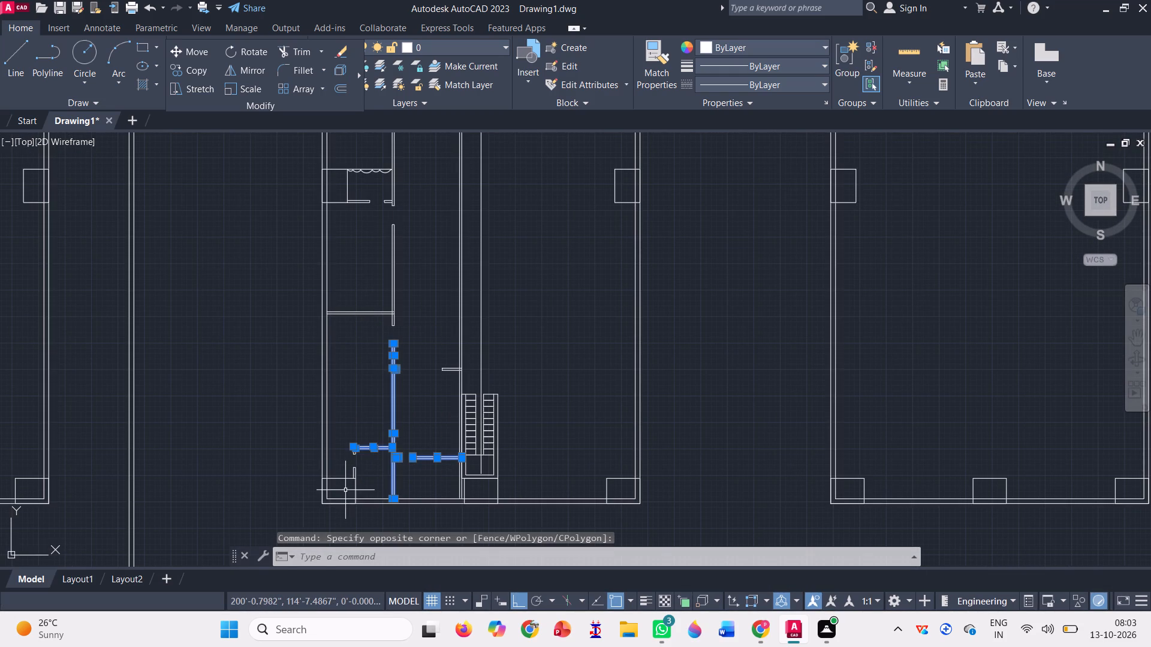
scroll(342, 477, "up", 3)
left_click(439, 476)
left_click(323, 425)
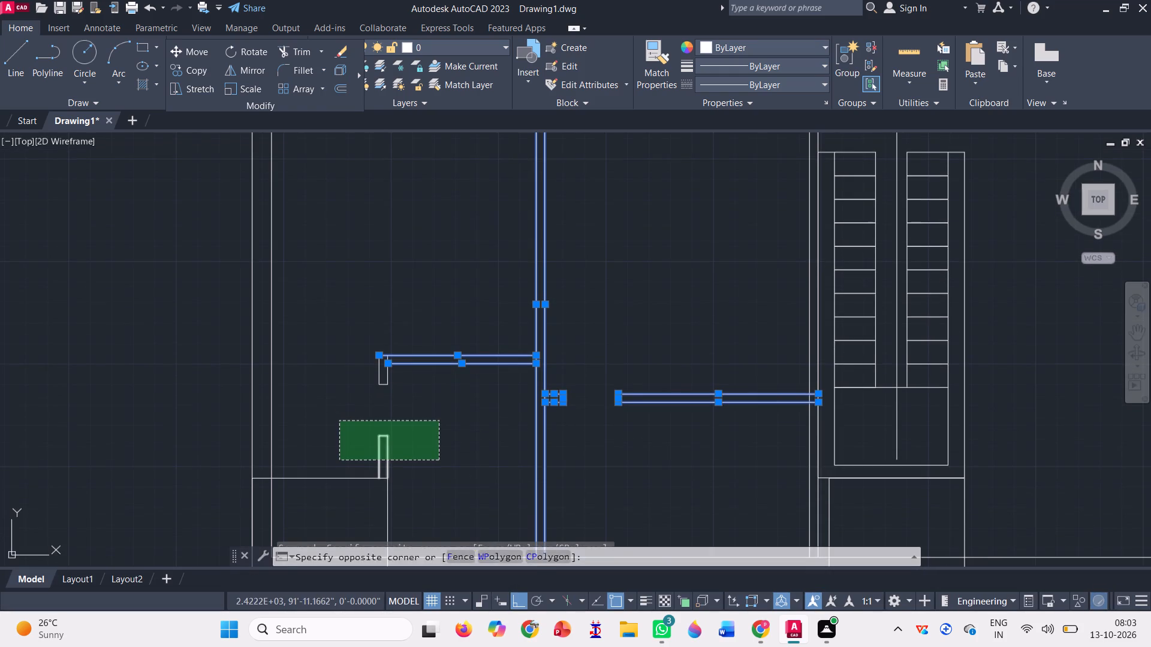
scroll(391, 456, "down", 3)
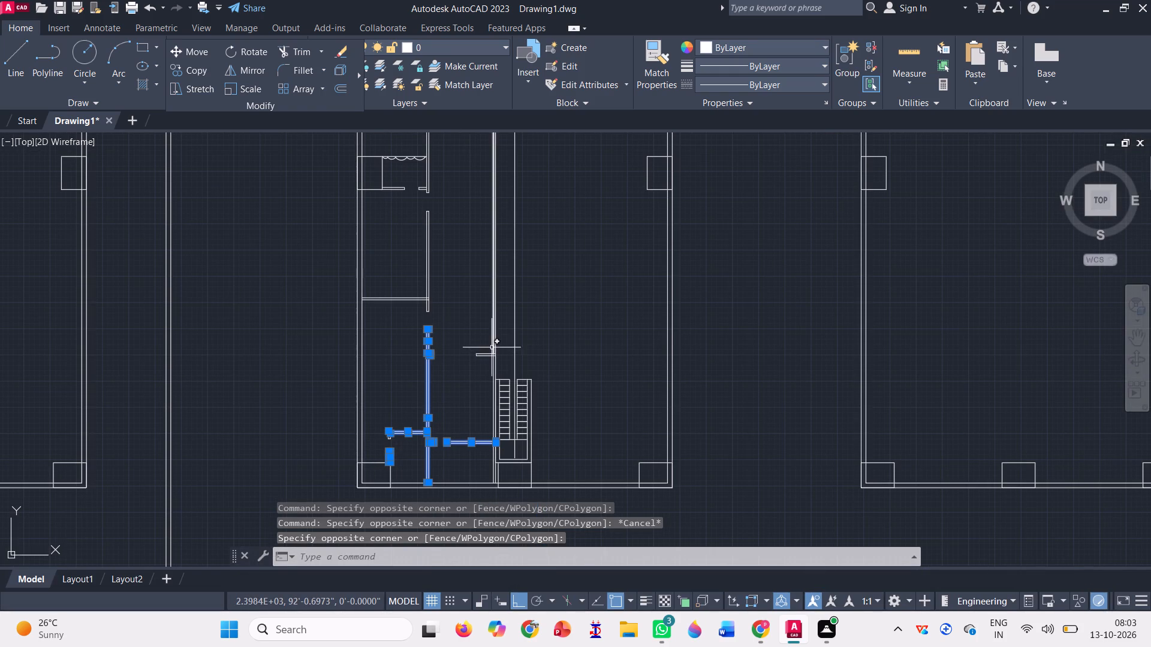
left_click(501, 348)
left_click(436, 340)
scroll(492, 392, "up", 3)
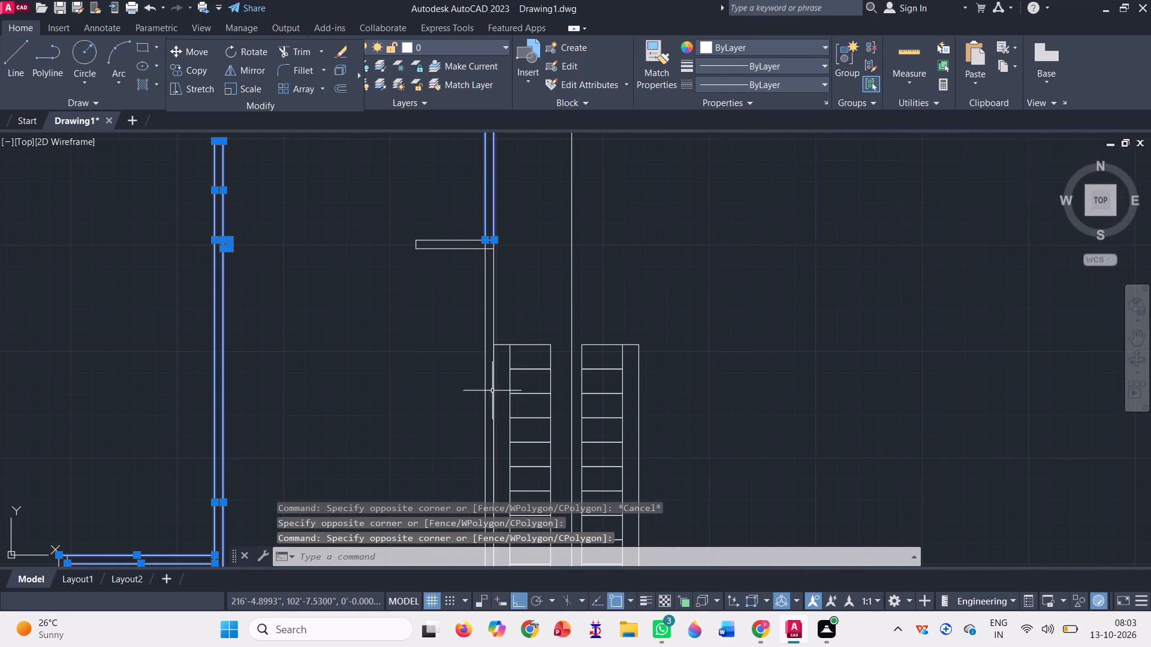
left_click(522, 307)
left_click(379, 224)
scroll(379, 225, "down", 2)
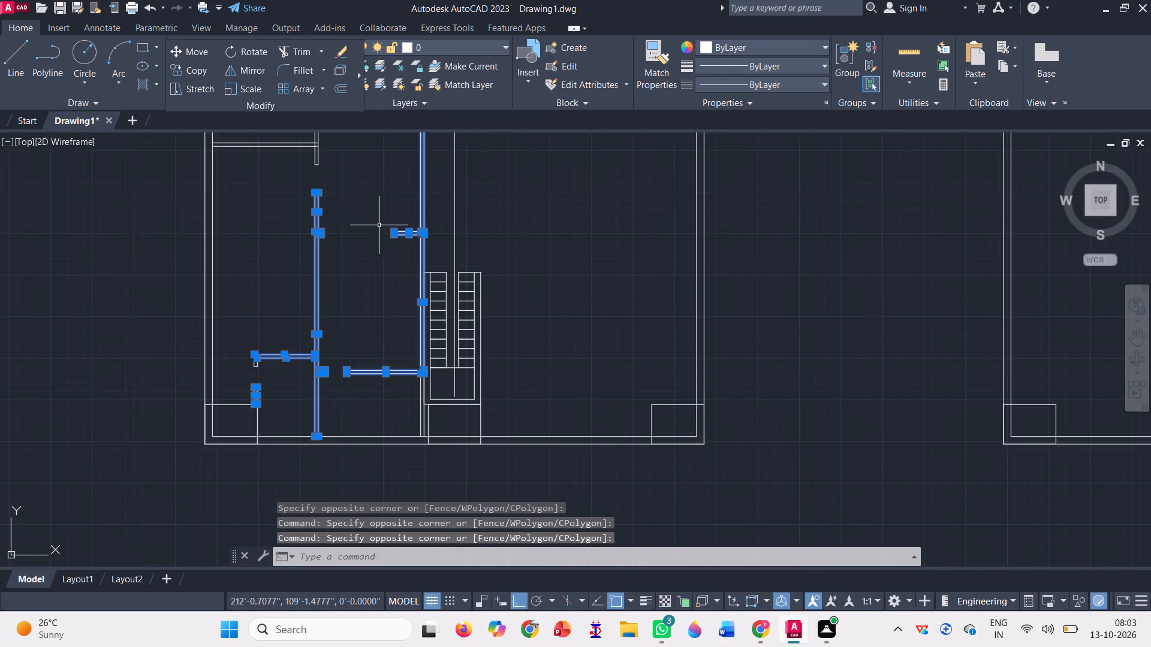
scroll(410, 431, "up", 3)
left_click(471, 392)
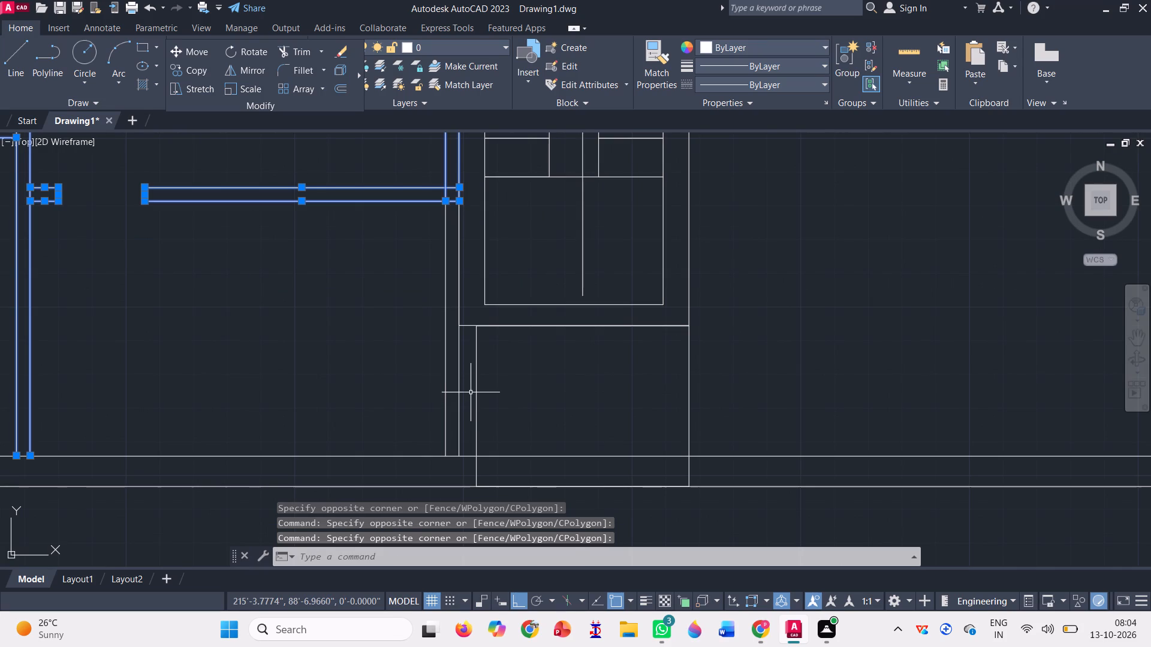
left_click(405, 392)
scroll(405, 392, "down", 3)
scroll(417, 452, "down", 2)
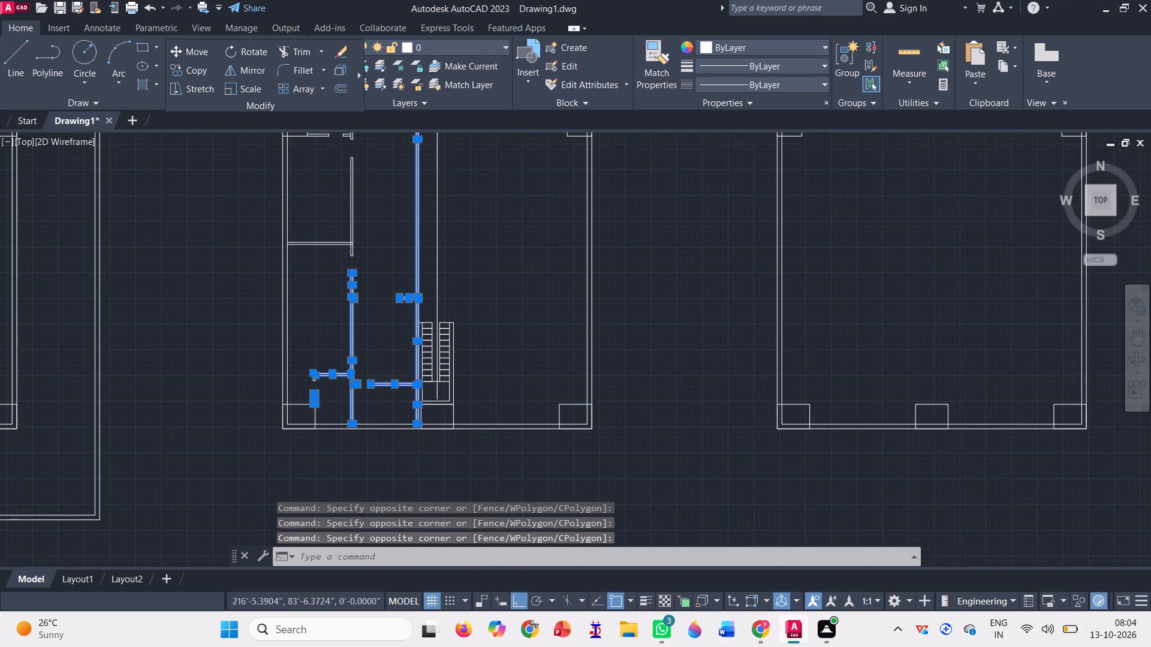
scroll(379, 234, "up", 2)
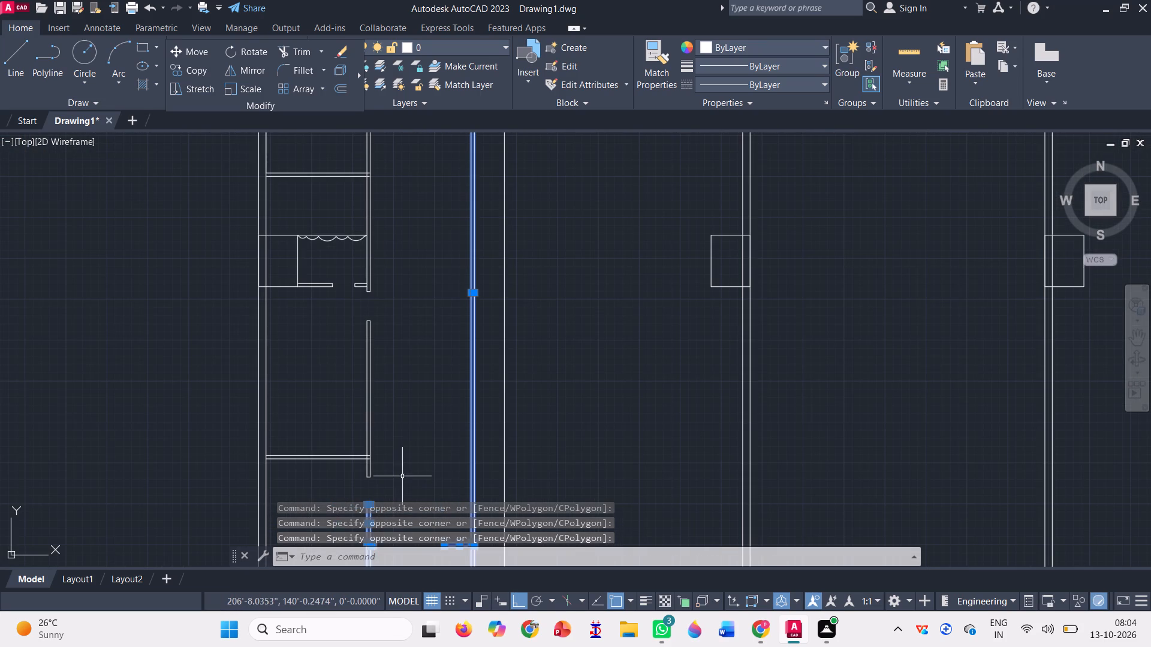
left_click(402, 475)
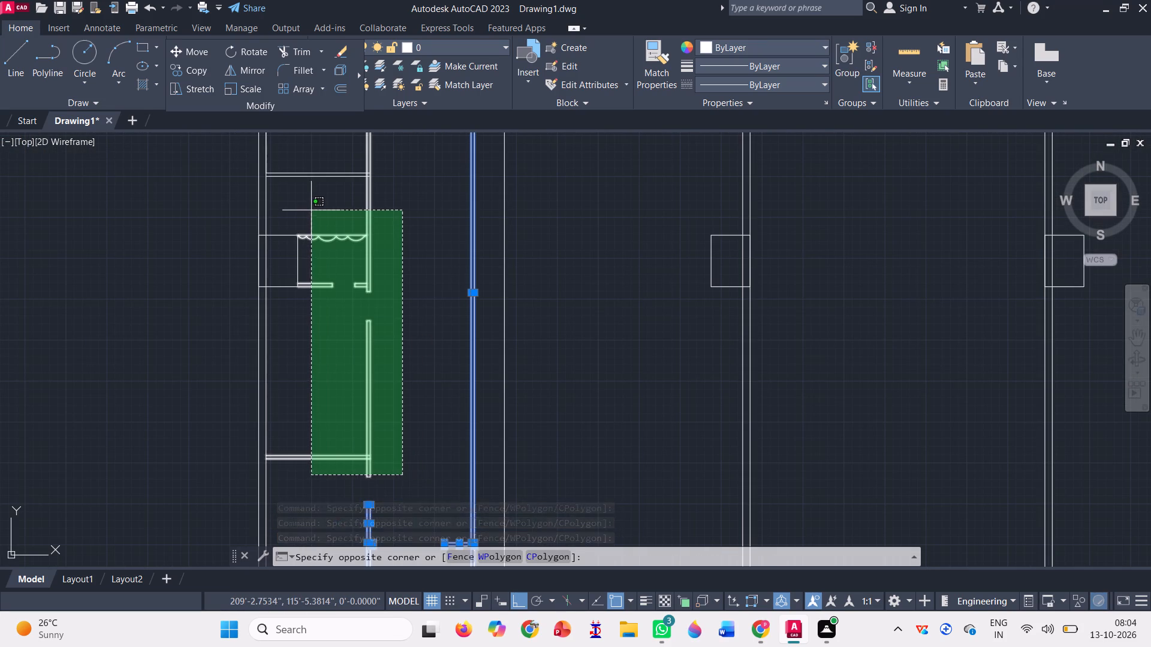
left_click(312, 196)
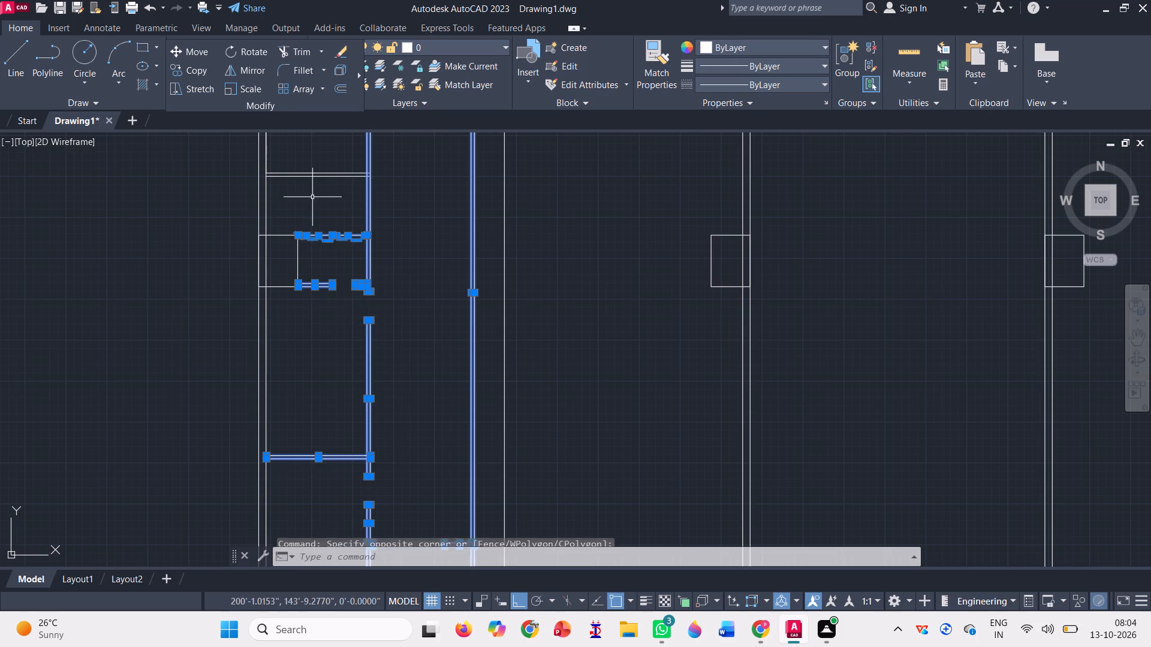
scroll(400, 425, "down", 1)
scroll(409, 360, "down", 2)
scroll(416, 313, "up", 1)
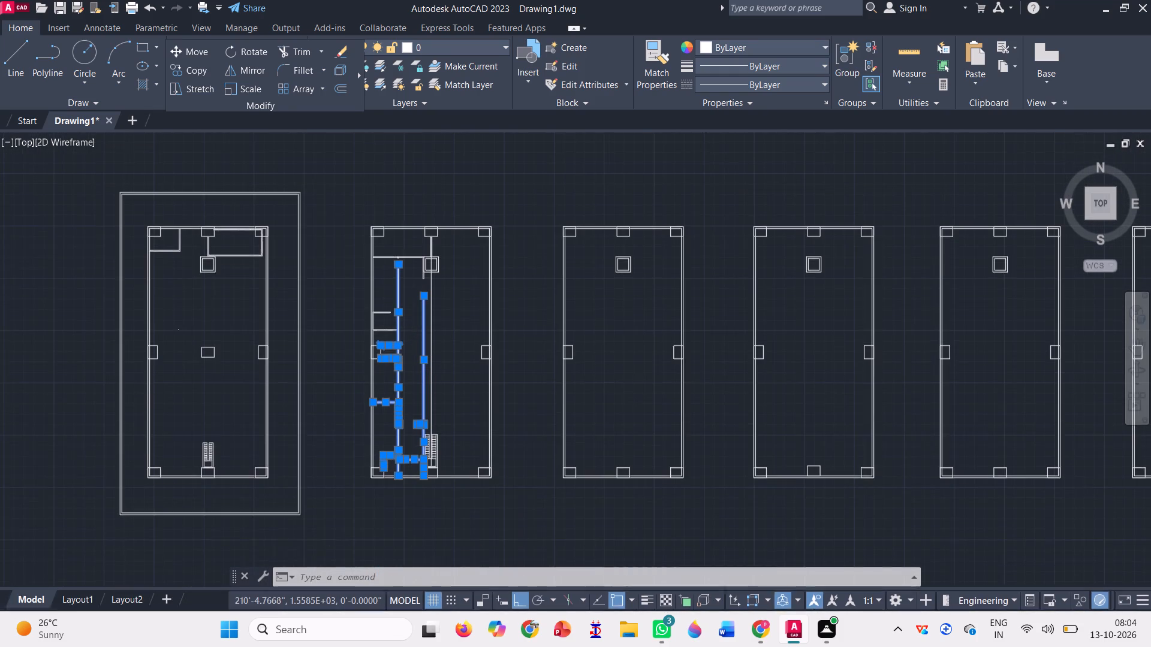
scroll(416, 313, "up", 1)
left_click(349, 361)
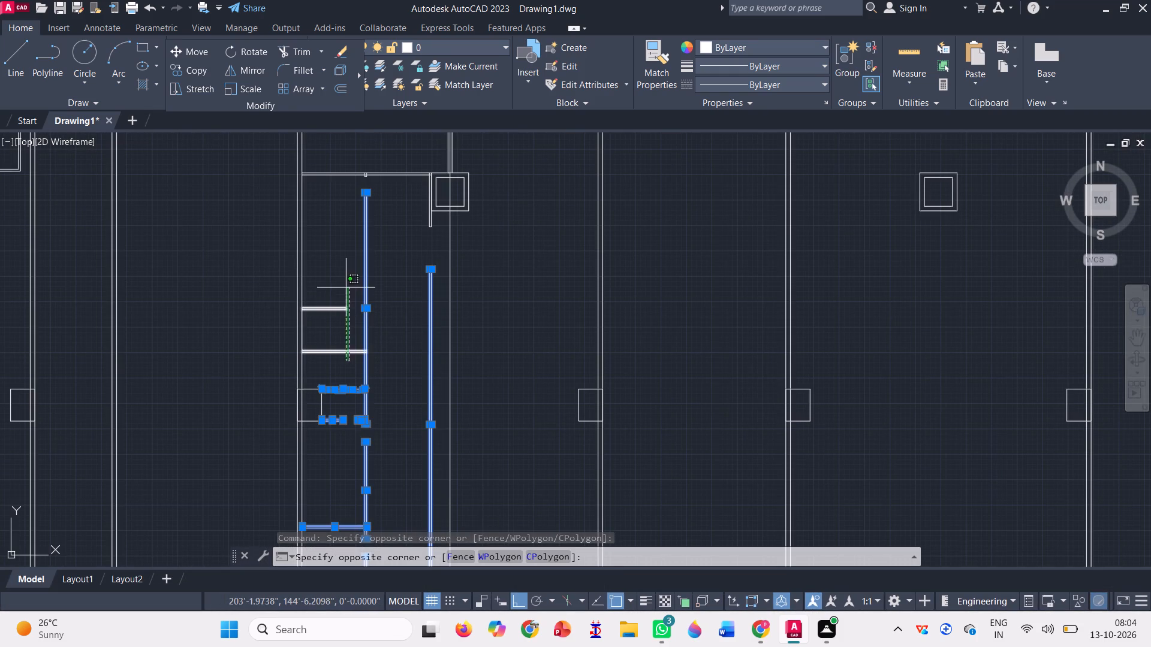
left_click(330, 265)
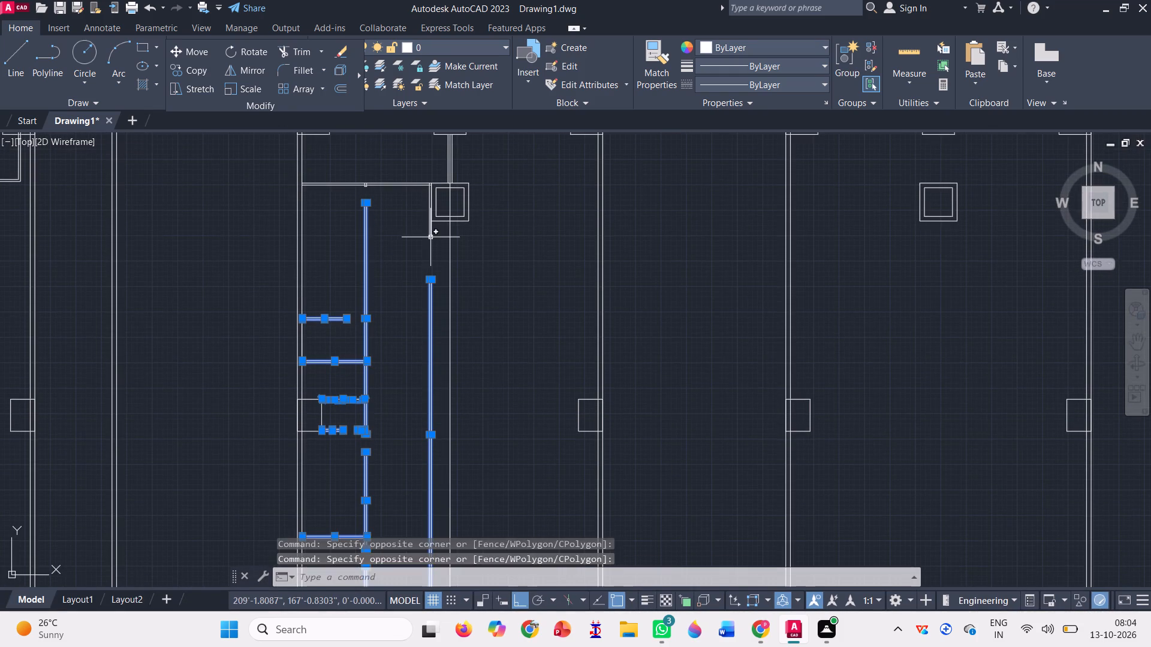
scroll(407, 161, "up", 2)
left_click(408, 277)
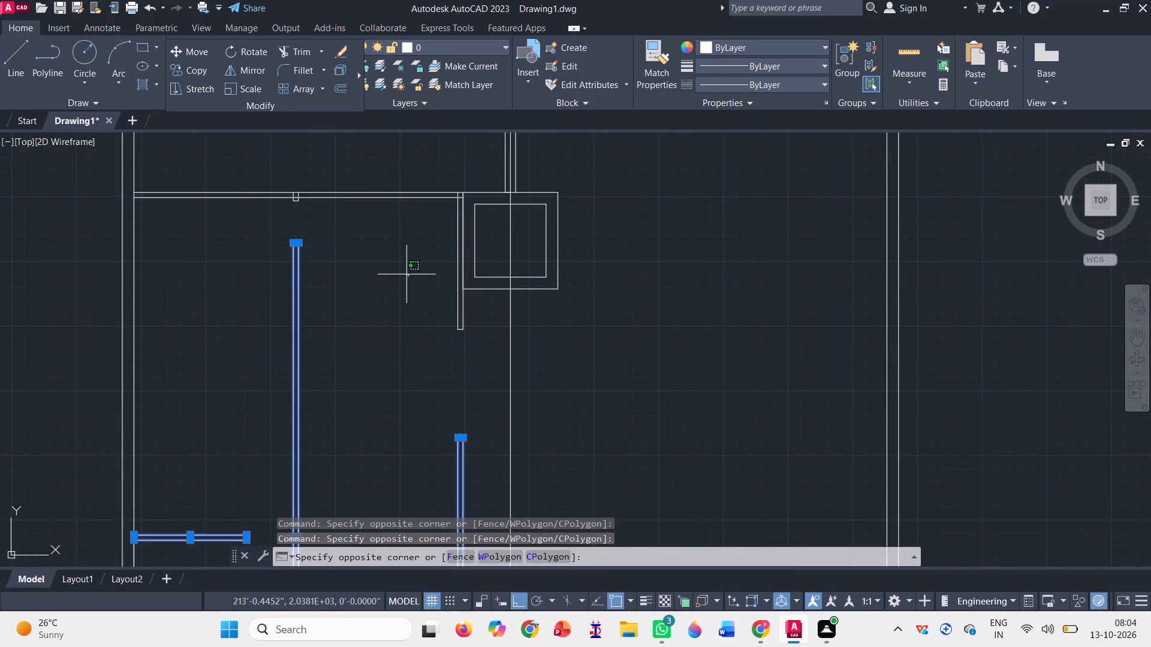
left_click(243, 164)
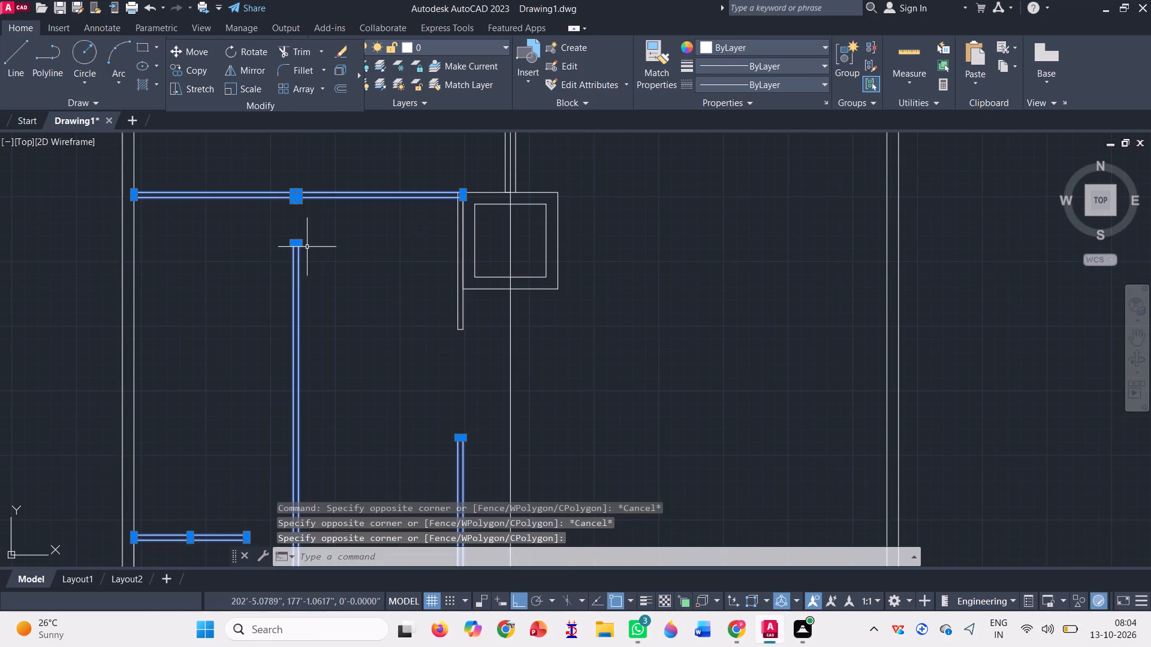
left_click(472, 336)
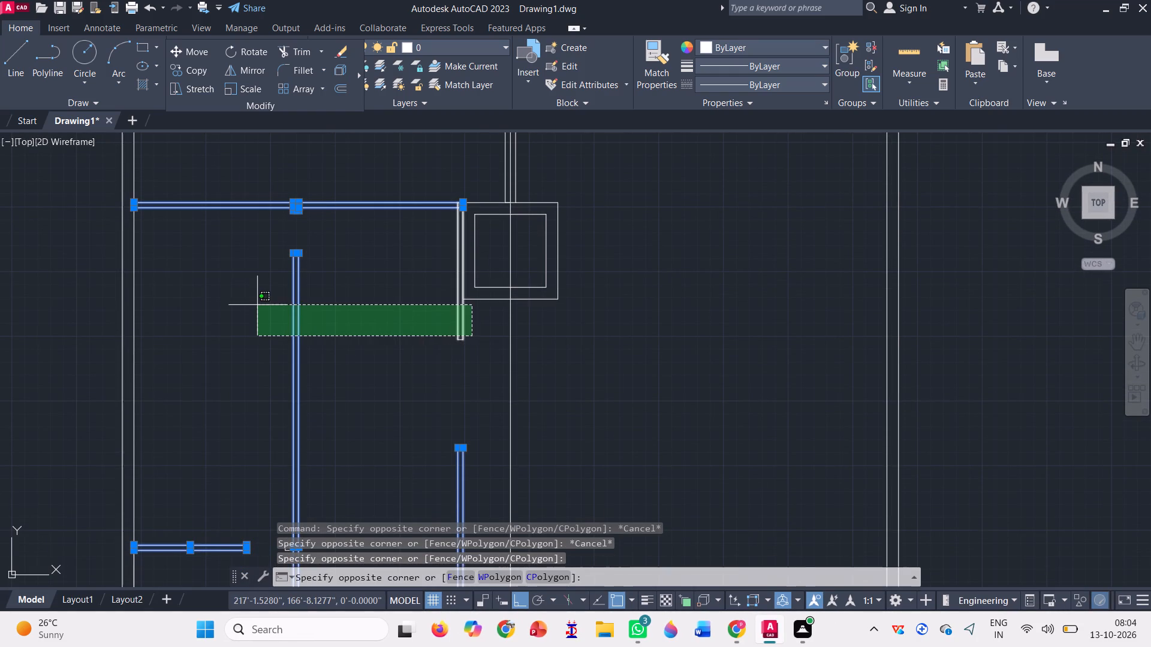
left_click(257, 304)
scroll(313, 346, "down", 3)
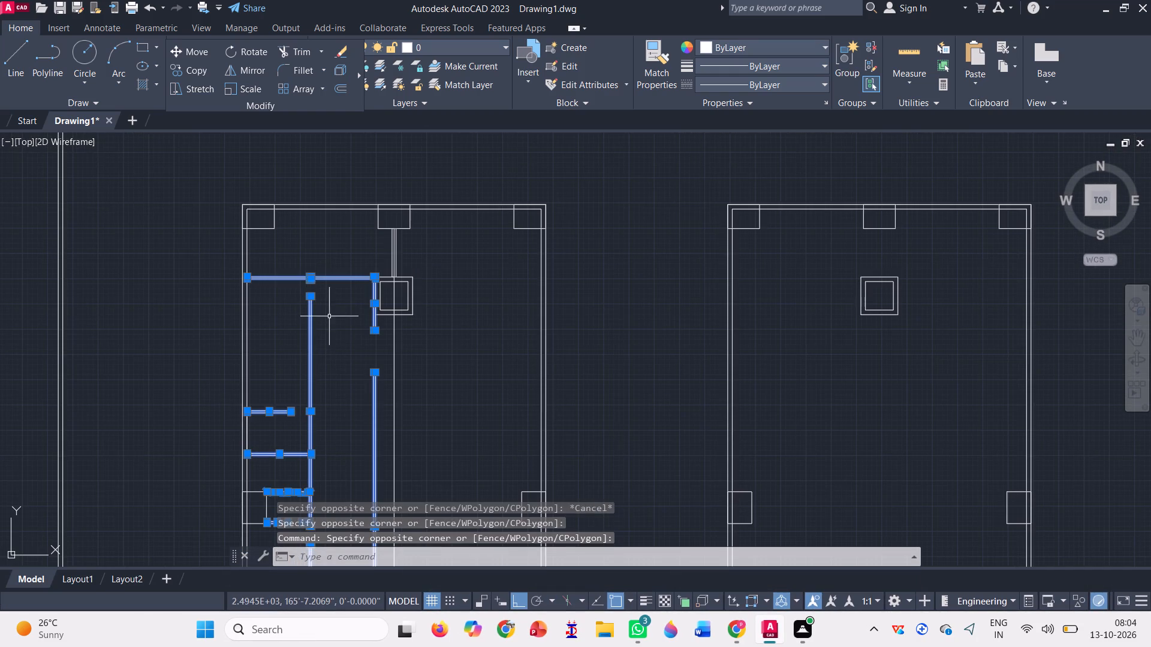
scroll(324, 251, "down", 2)
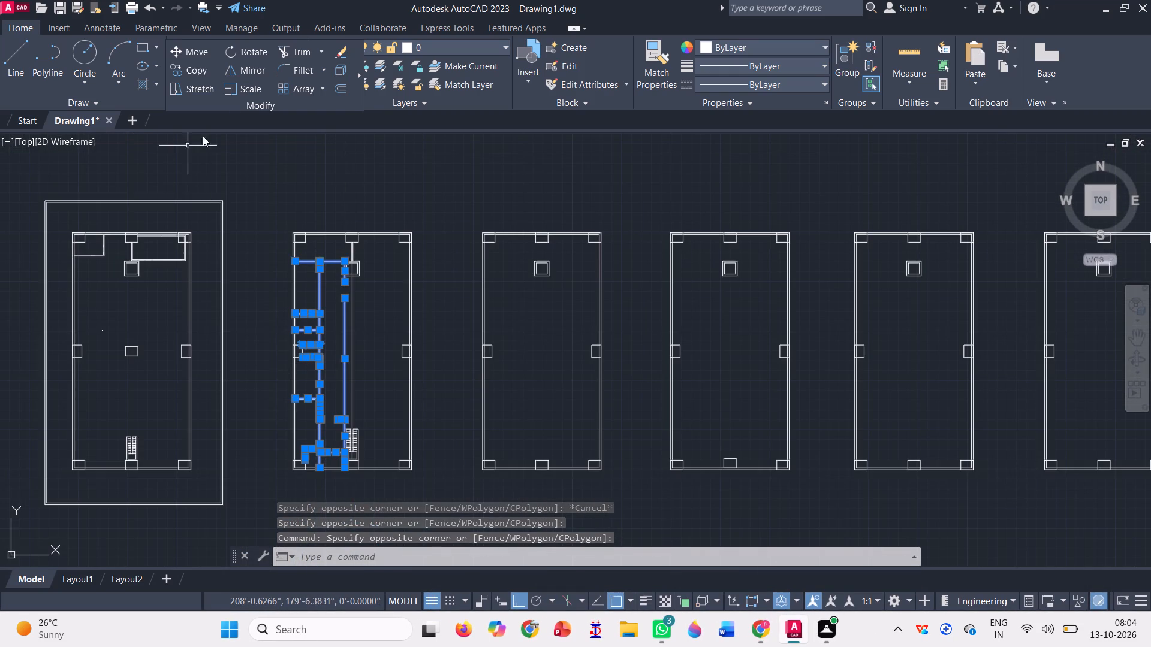
left_click(246, 74)
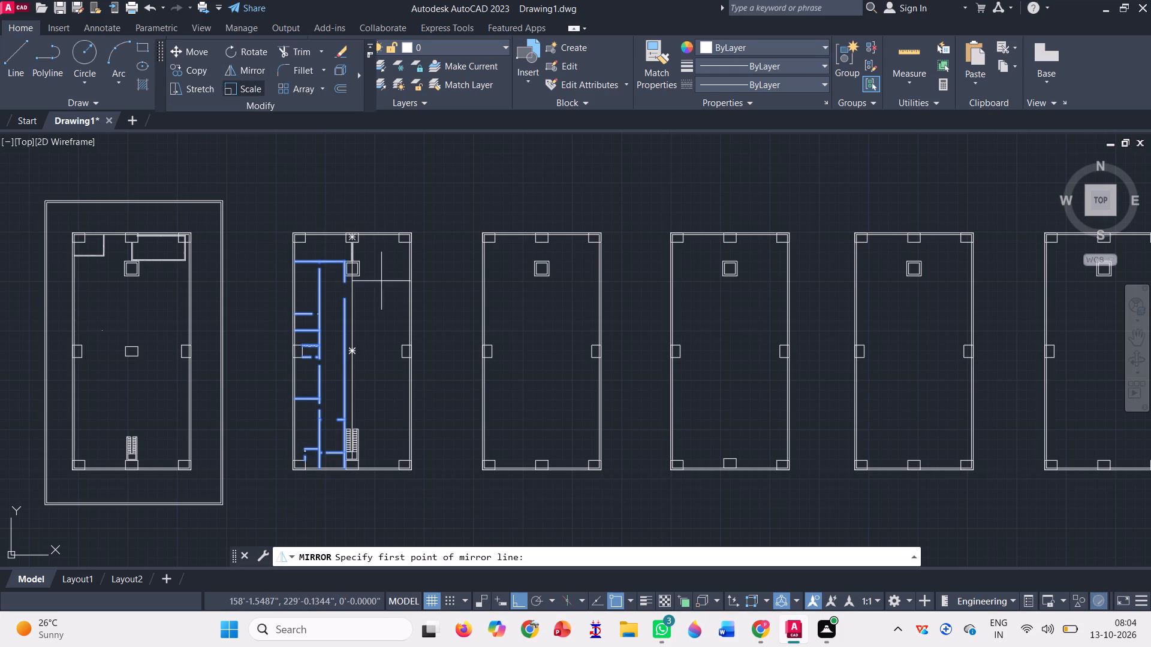
scroll(381, 281, "up", 2)
scroll(291, 224, "up", 3)
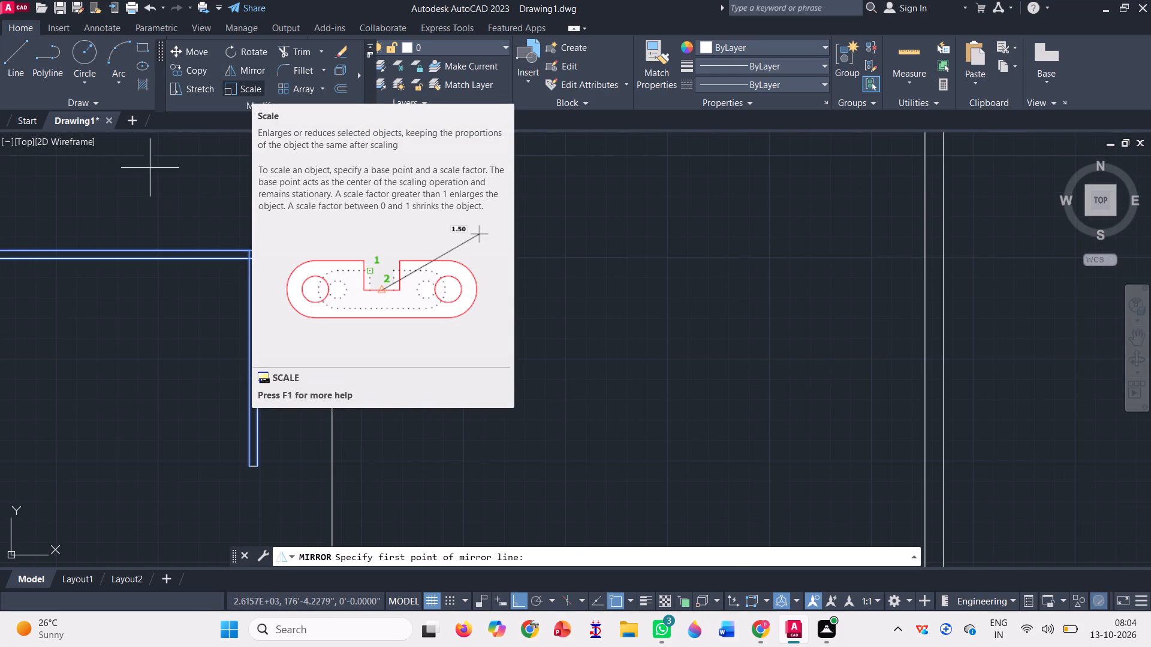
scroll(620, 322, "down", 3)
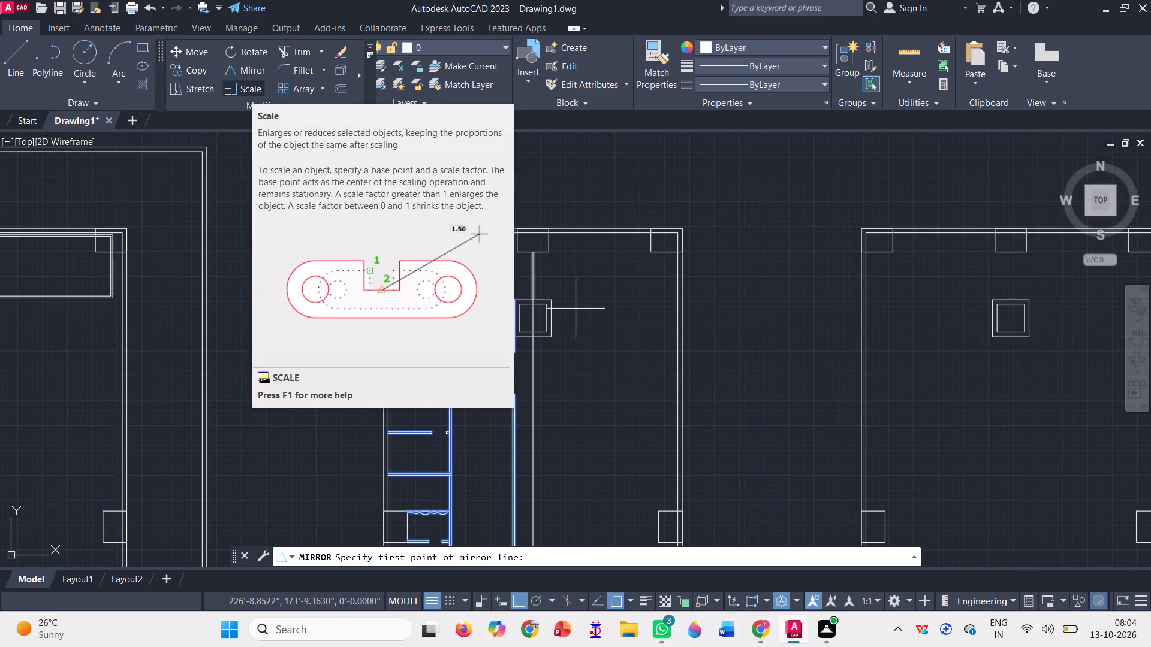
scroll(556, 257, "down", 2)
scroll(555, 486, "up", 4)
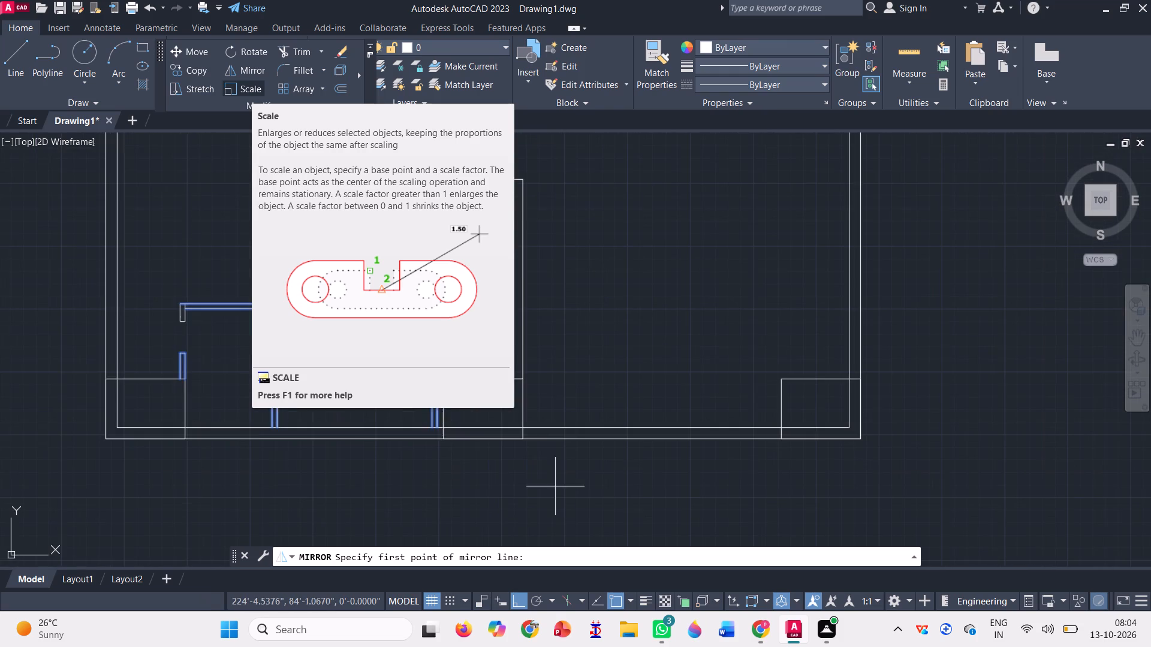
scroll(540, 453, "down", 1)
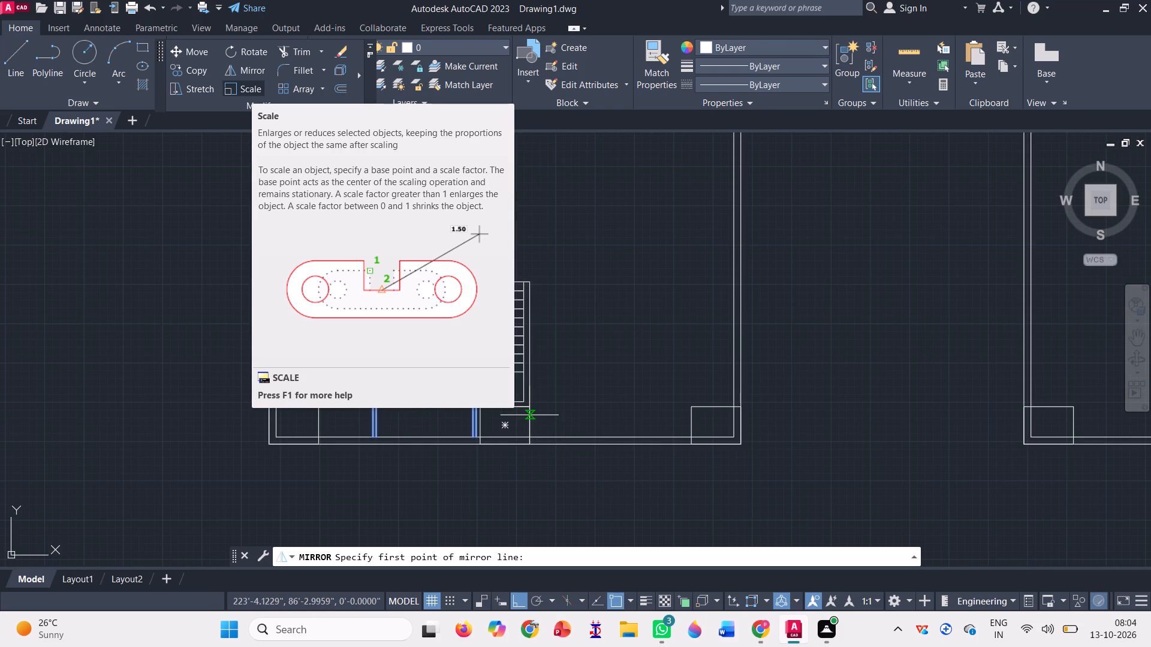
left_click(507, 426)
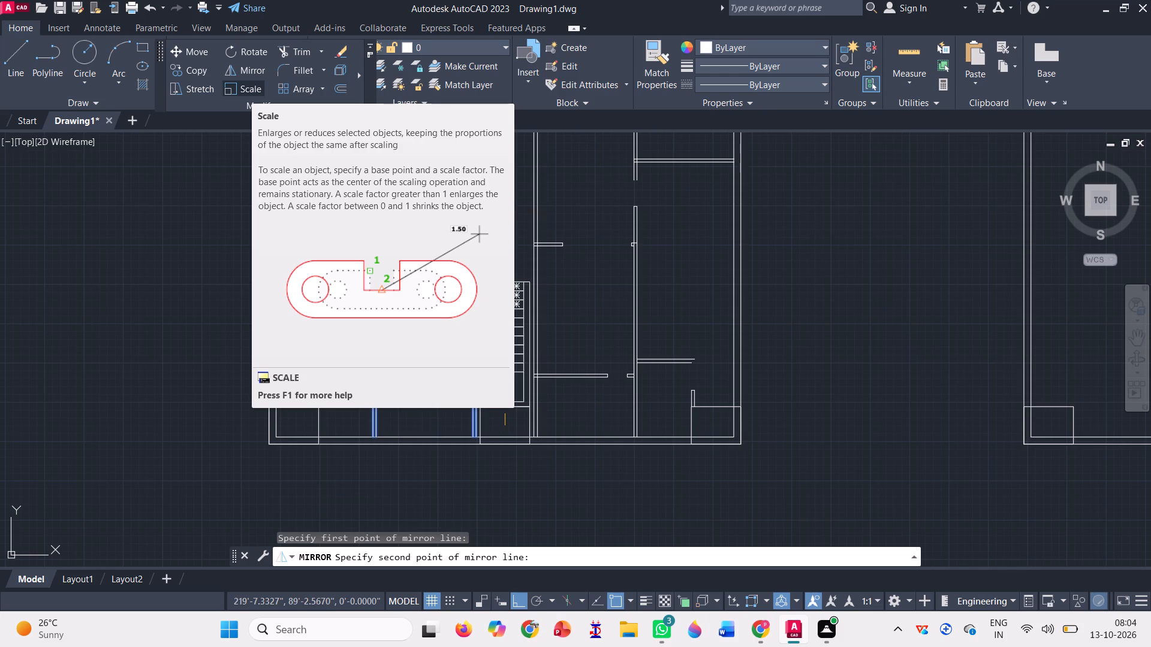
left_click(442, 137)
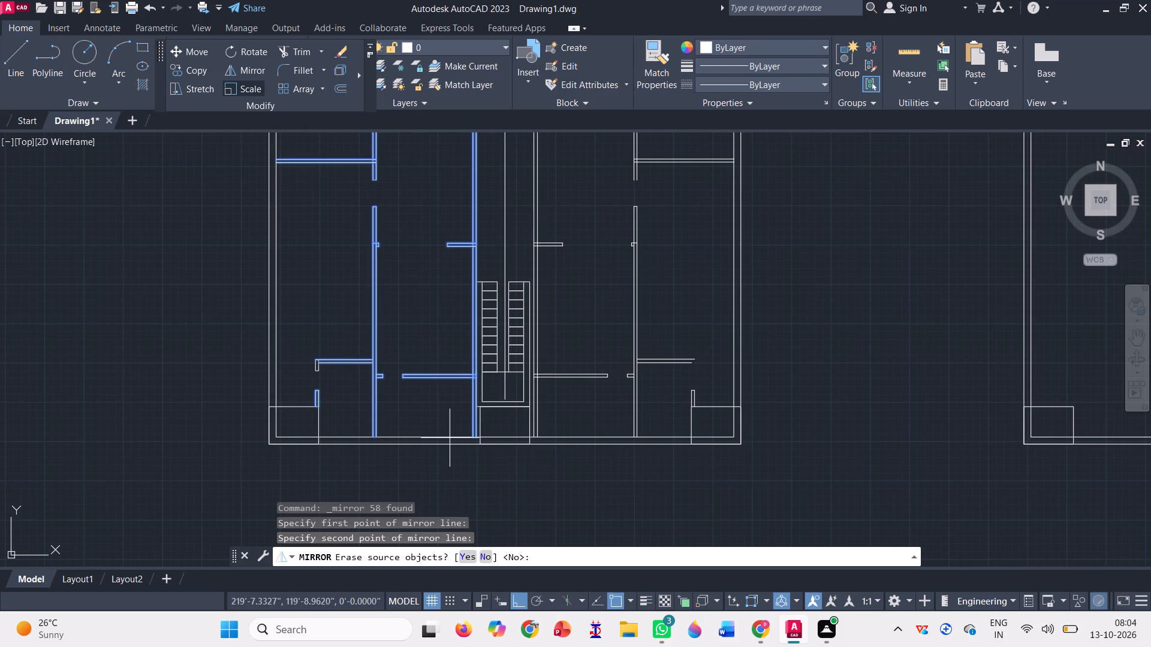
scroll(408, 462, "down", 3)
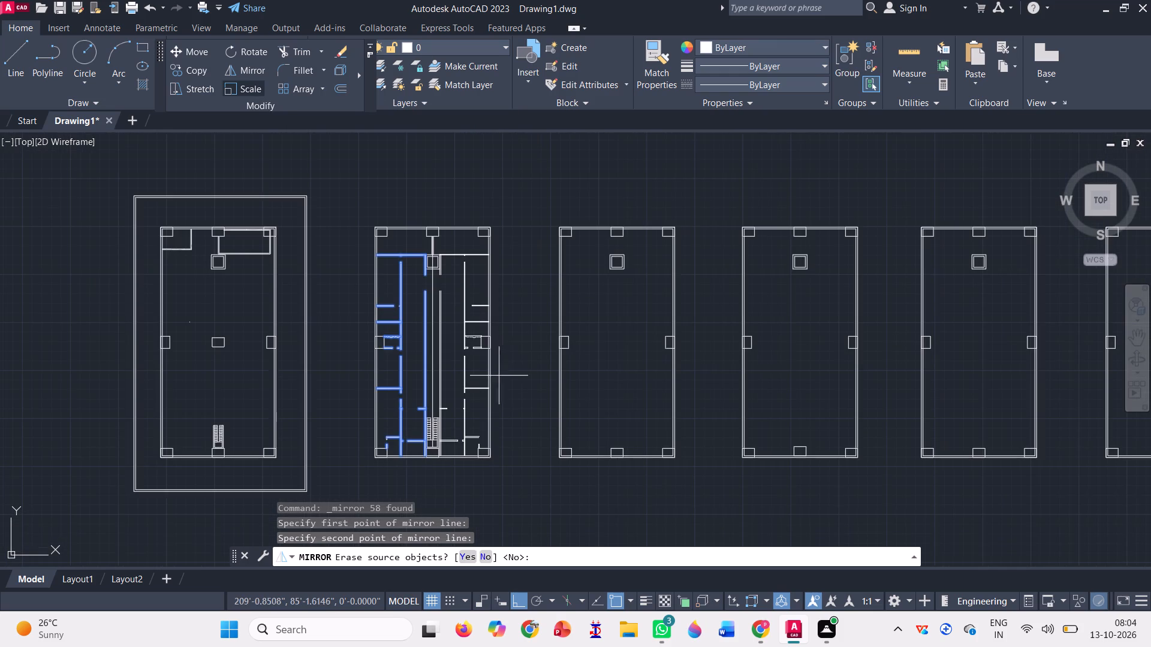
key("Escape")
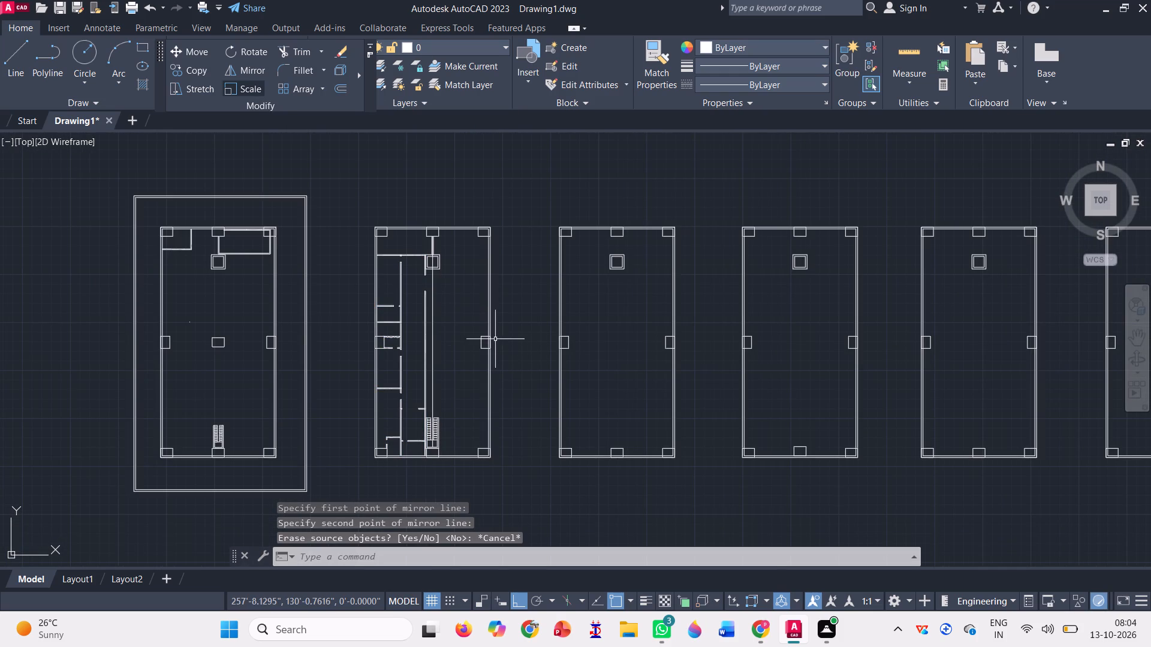
Mirror all the second floor plan's left-half walls, stubs, enclosure lines and scalloped curve across the vertical centreline through the upper square shaft, keeping the originals.
left_click(241, 71)
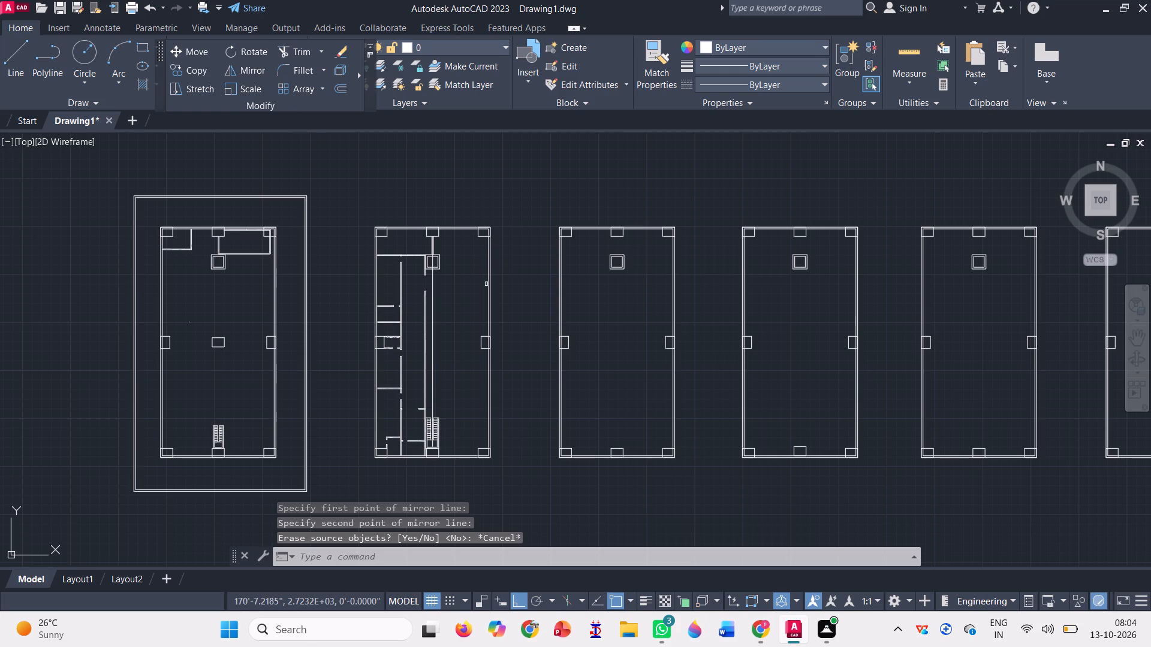
scroll(444, 323, "up", 2)
left_click(398, 300)
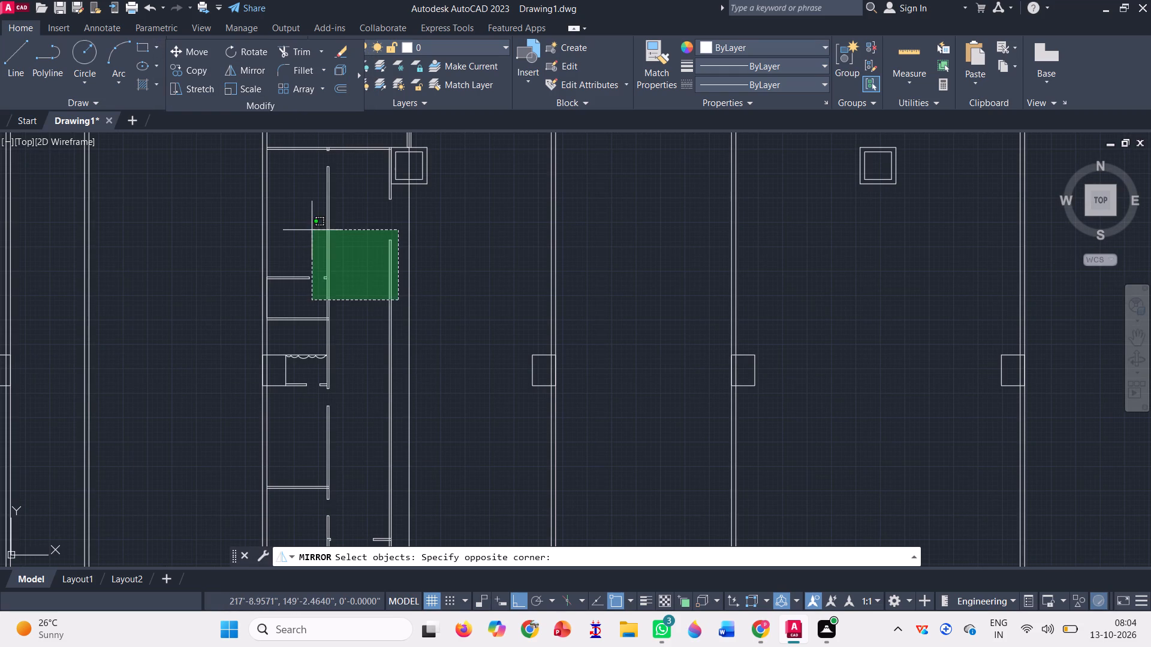
left_click(309, 226)
scroll(348, 252, "down", 1)
left_click(352, 222)
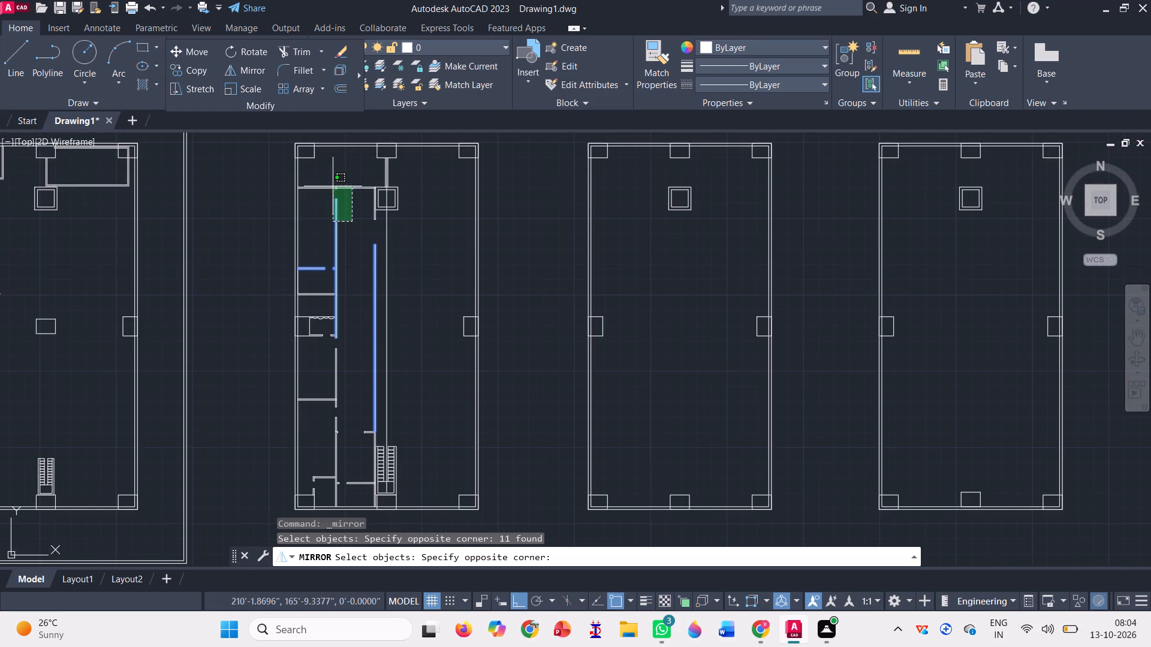
left_click(329, 180)
scroll(366, 188, "up", 3)
left_click(413, 312)
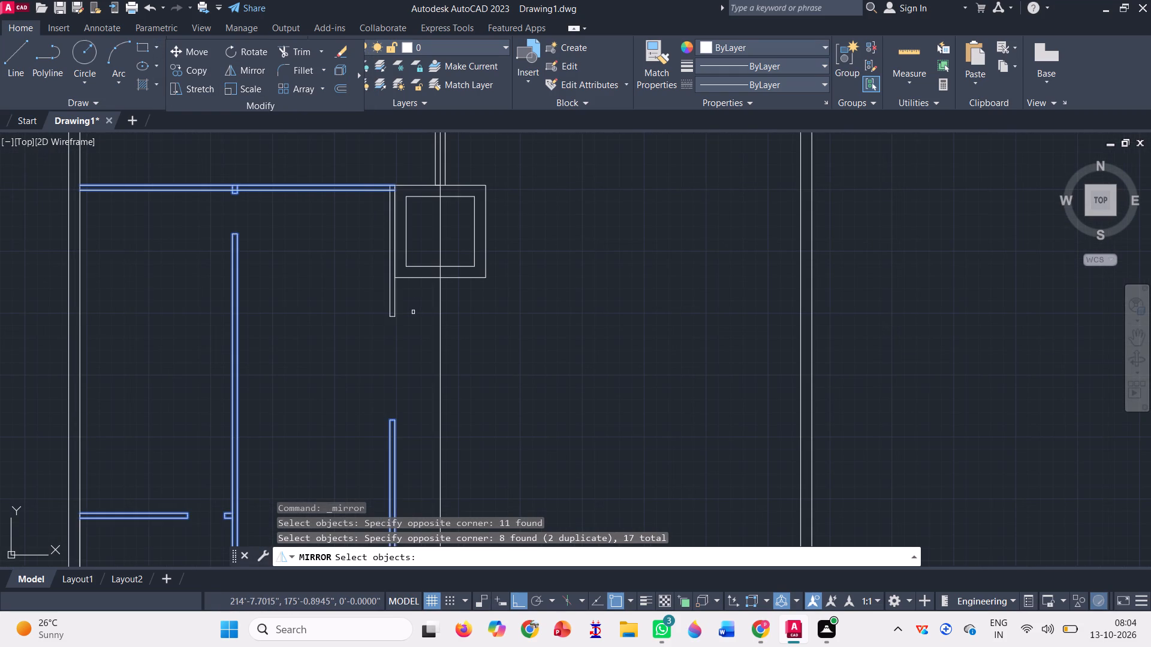
left_click(366, 300)
scroll(366, 298, "down", 2)
scroll(355, 237, "down", 1)
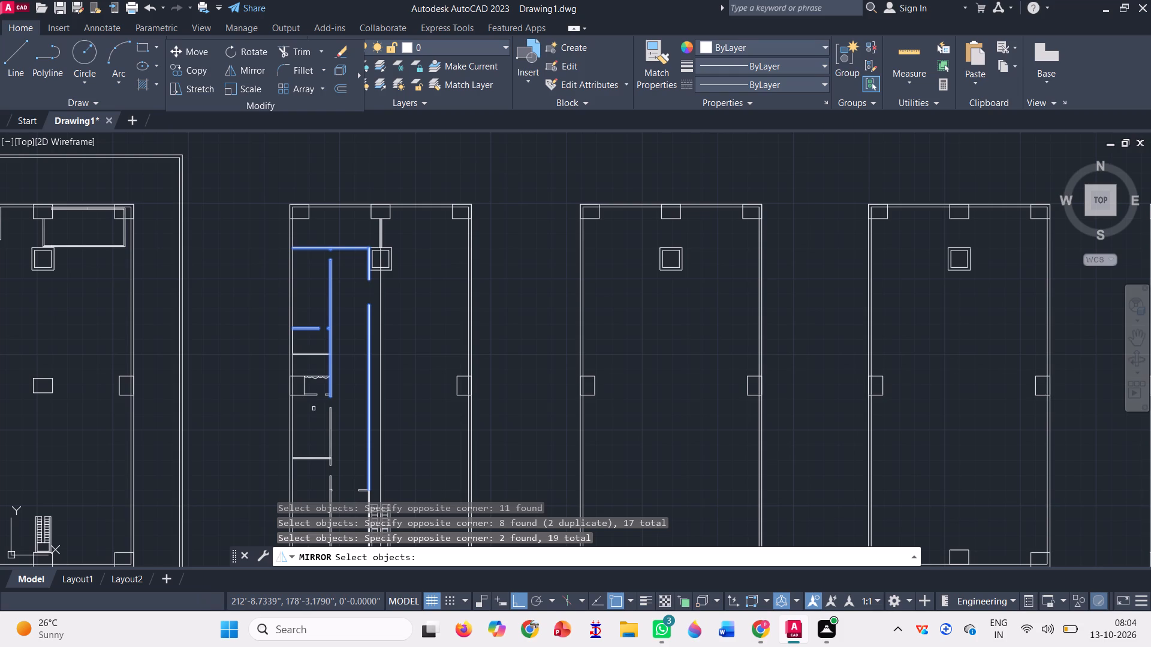
left_click(330, 436)
scroll(309, 400, "up", 3)
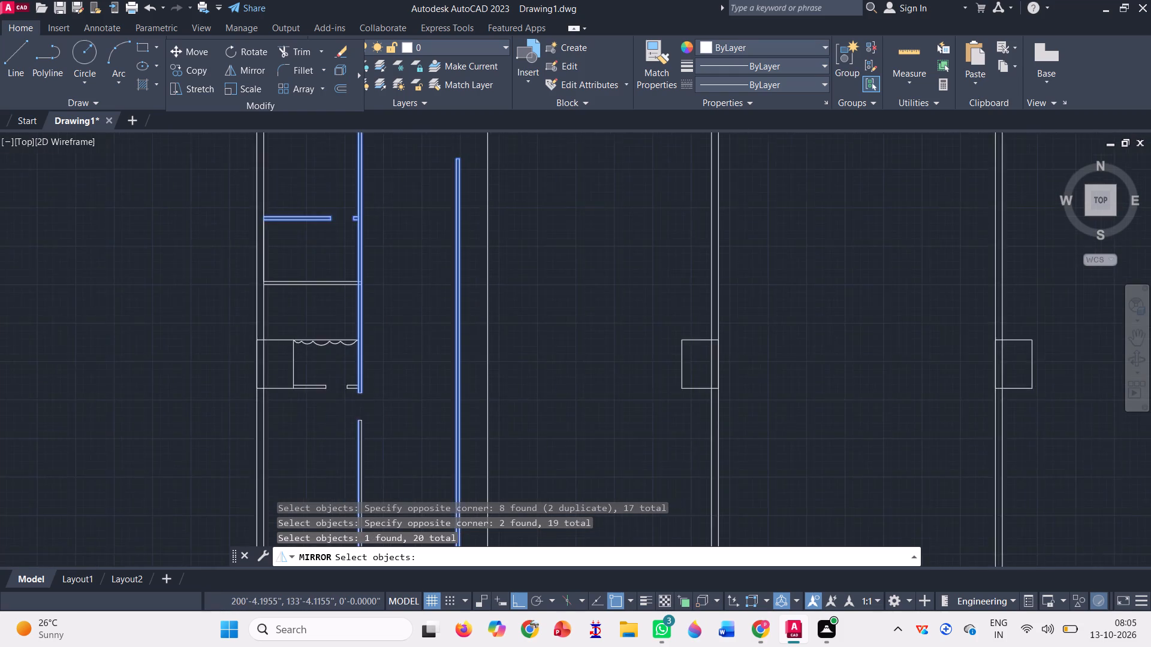
left_click(432, 433)
left_click(315, 189)
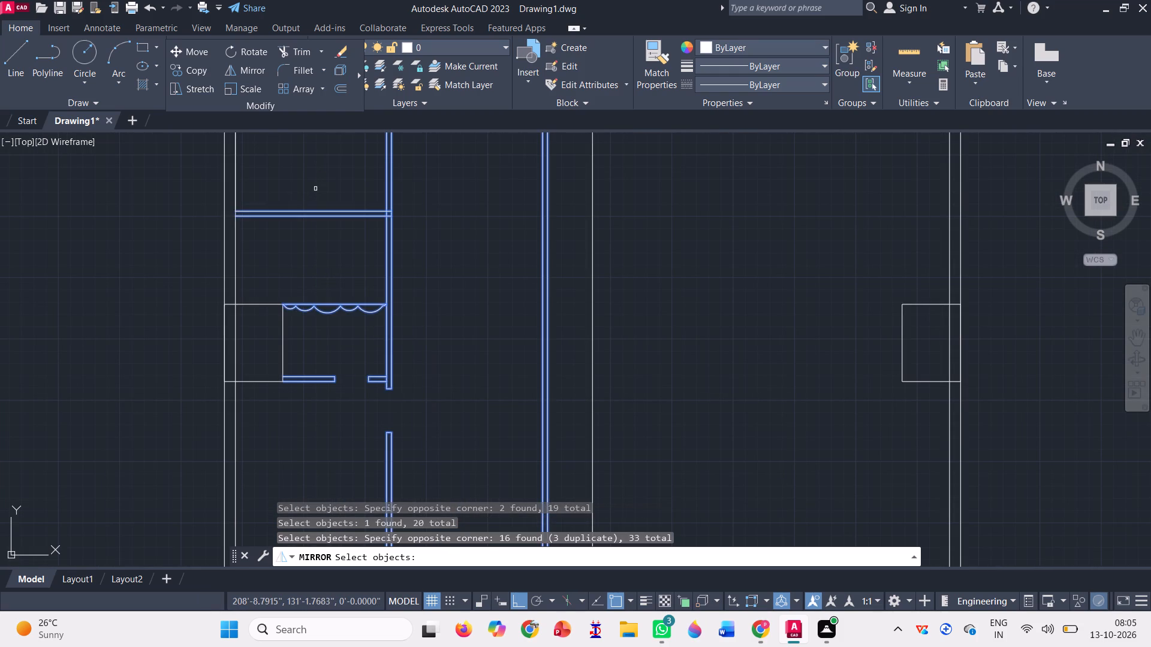
scroll(315, 189, "down", 3)
scroll(318, 375, "up", 2)
left_click(430, 349)
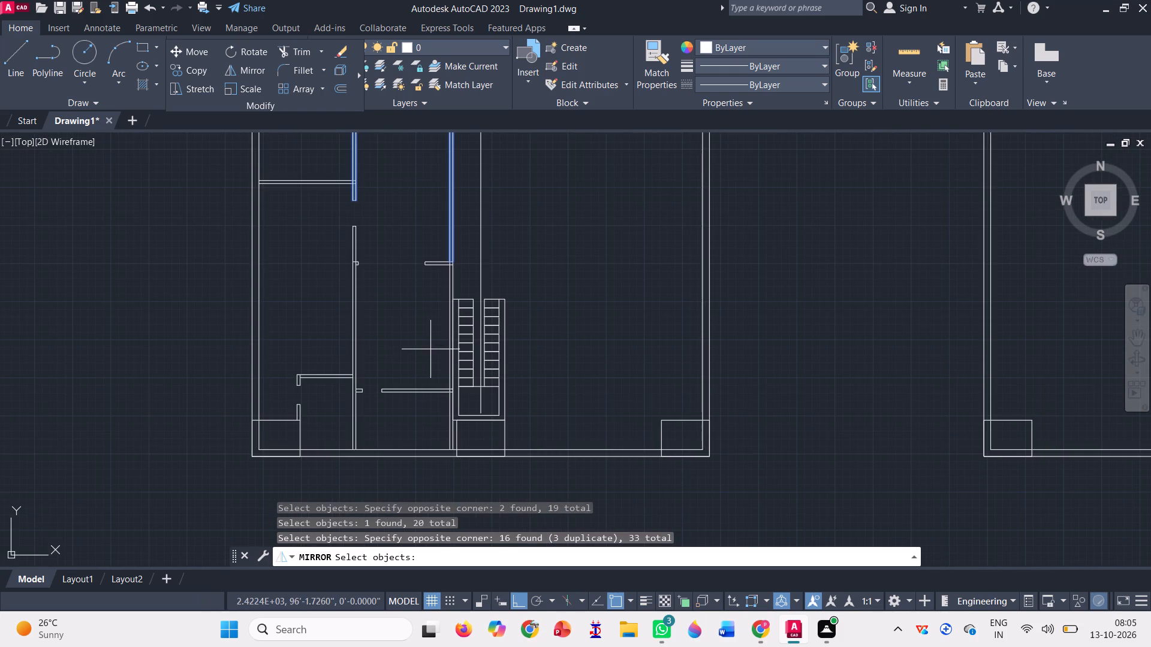
left_click(315, 143)
scroll(342, 237, "down", 2)
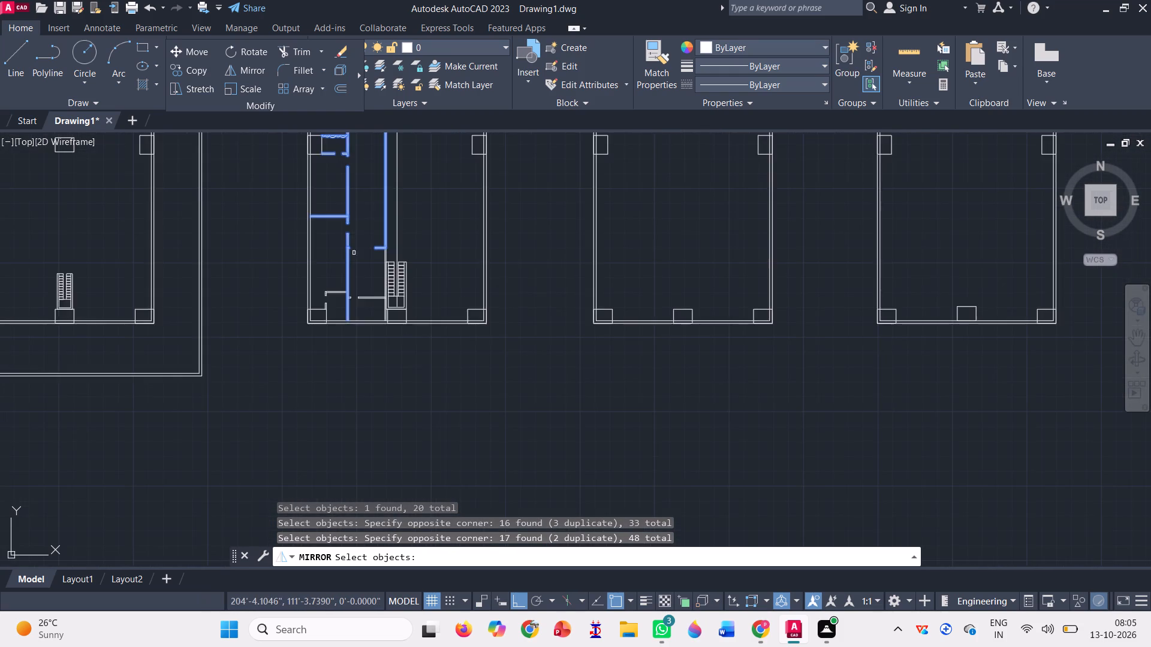
scroll(382, 244, "up", 3)
left_click(397, 277)
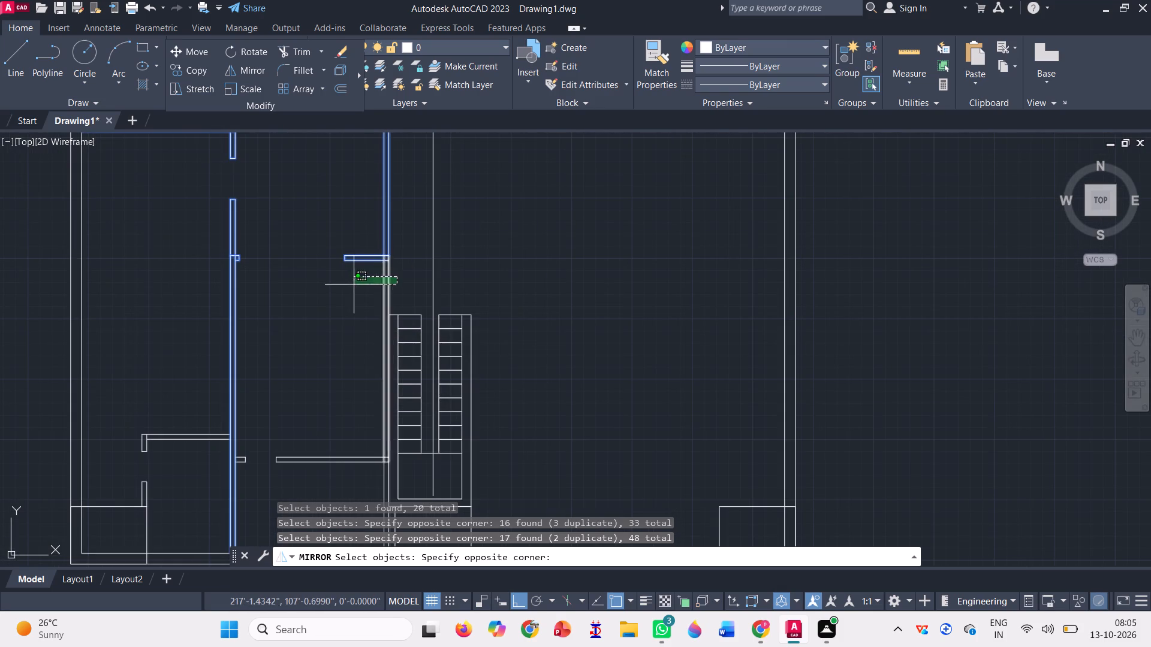
left_click(351, 286)
scroll(348, 270, "down", 2)
scroll(349, 383, "up", 2)
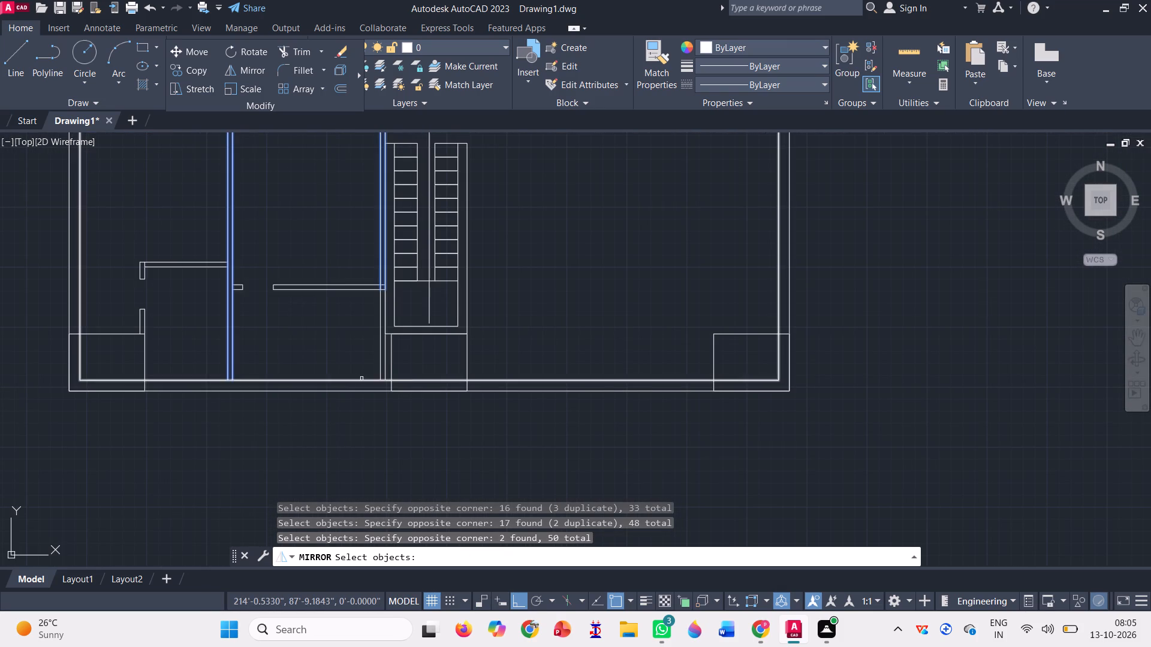
left_click(388, 353)
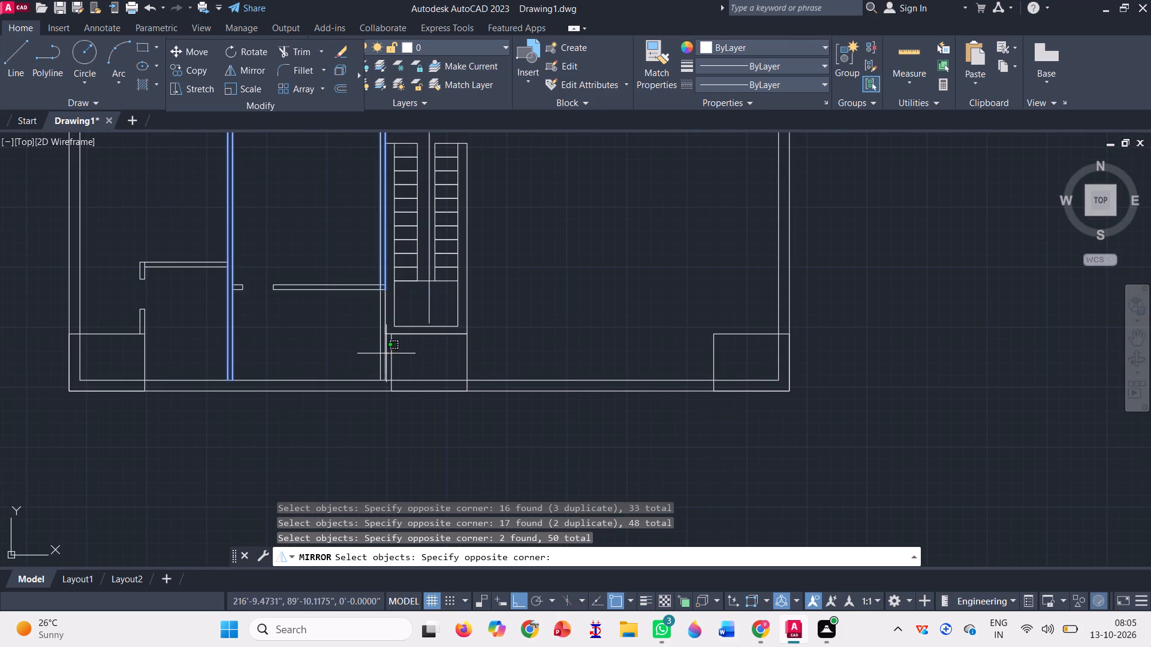
left_click(303, 351)
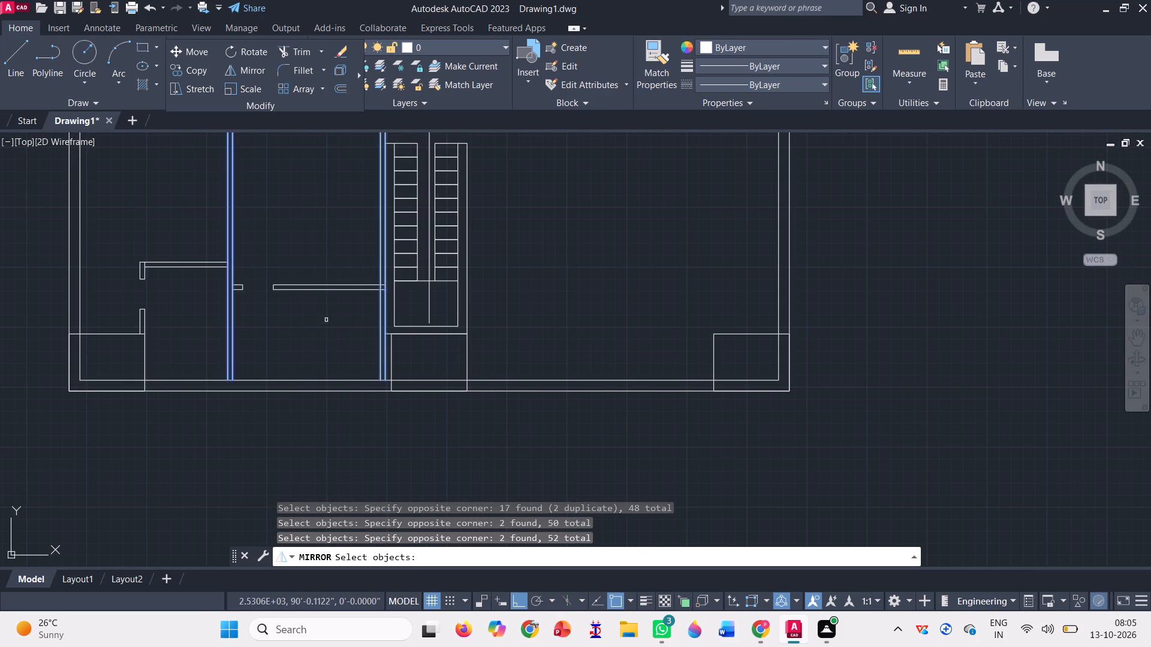
left_click(326, 319)
left_click(320, 251)
left_click(258, 305)
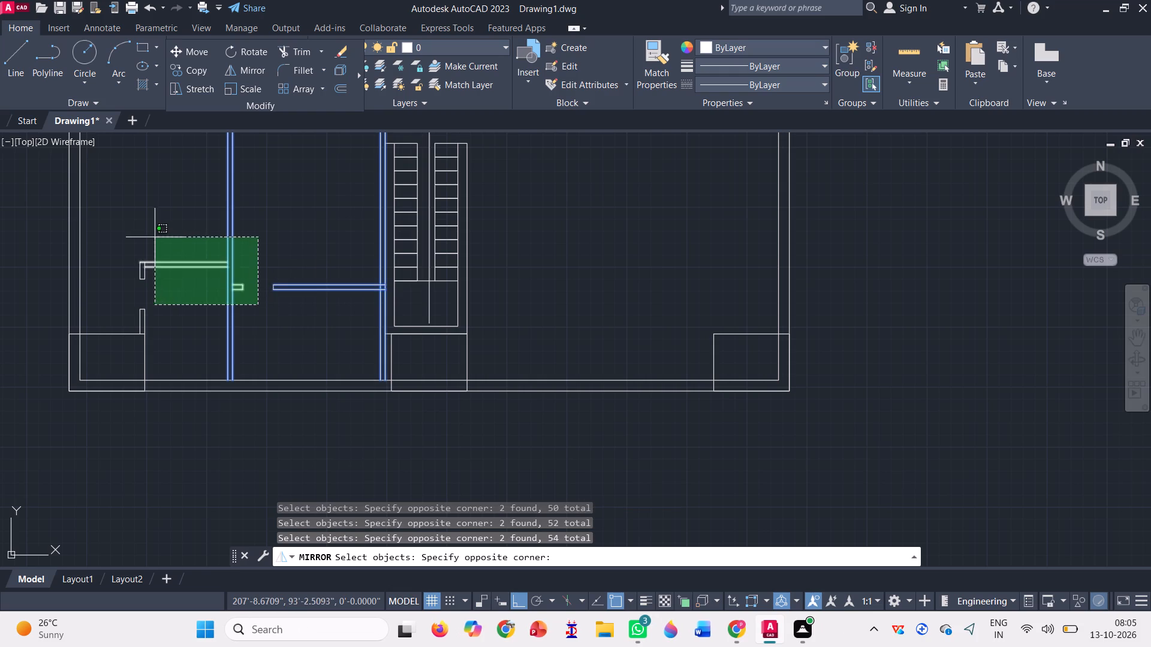
left_click(153, 237)
left_click(165, 311)
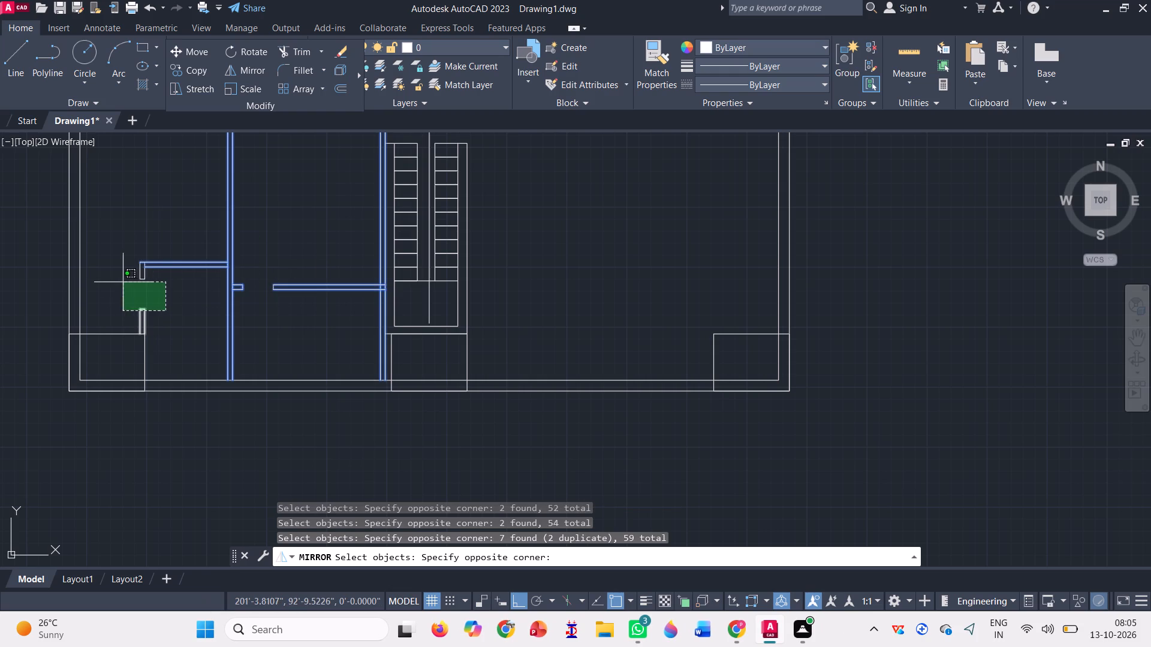
left_click(126, 267)
scroll(246, 312, "down", 1)
scroll(270, 402, "down", 2)
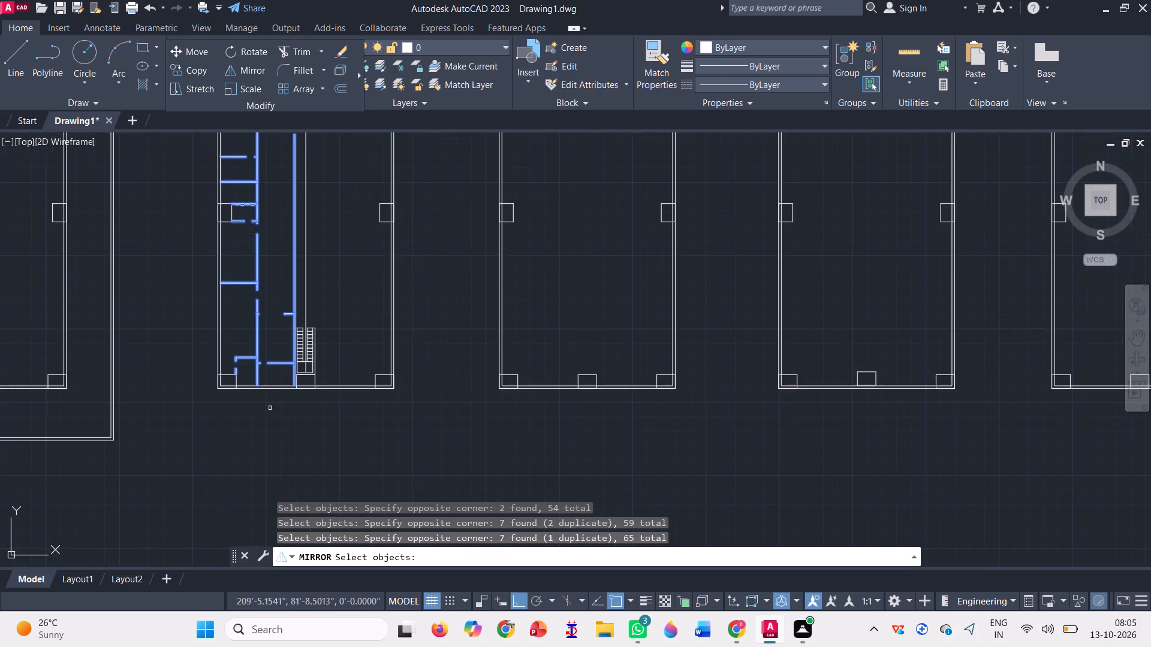
scroll(270, 412, "down", 1)
key("space")
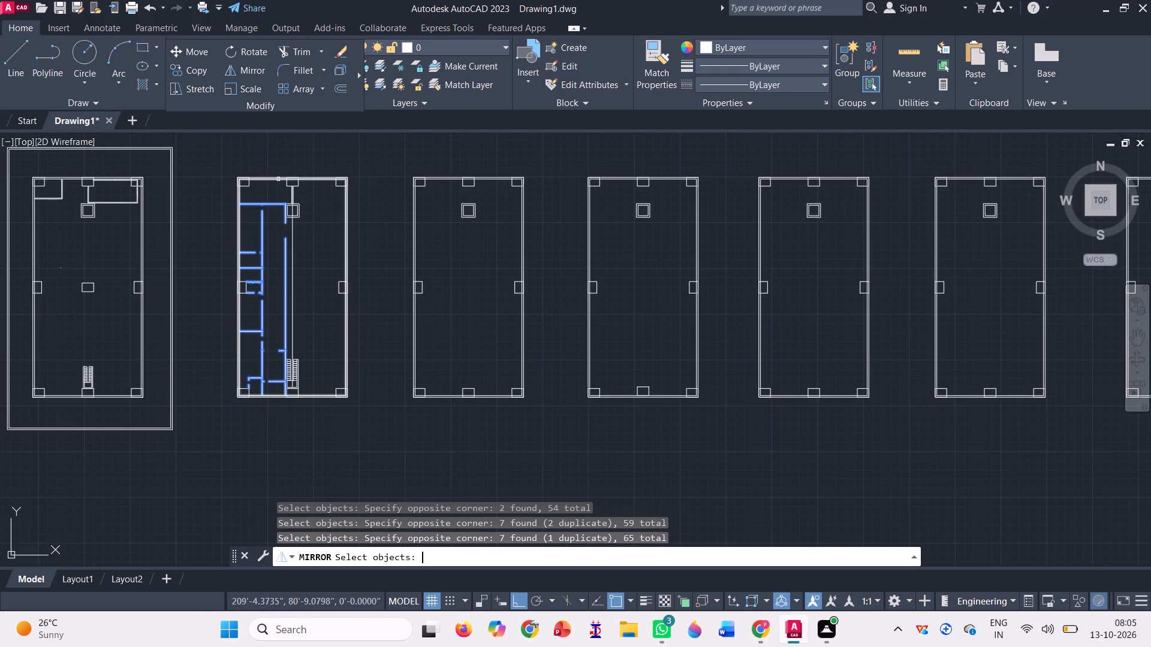
scroll(295, 205, "up", 4)
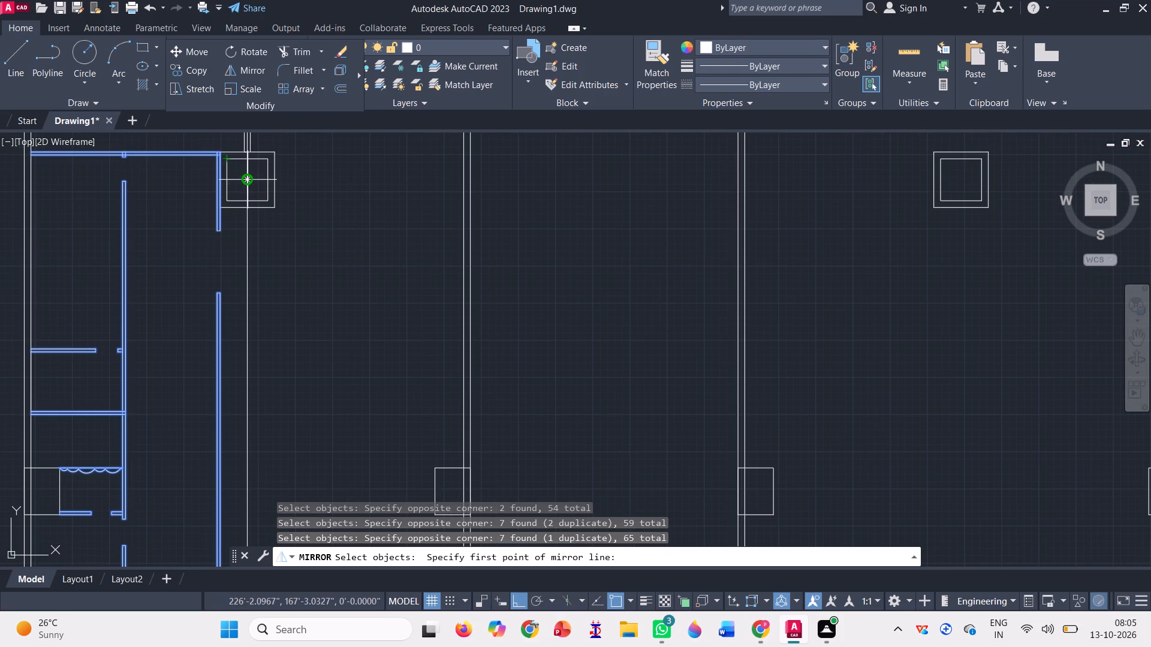
left_click(245, 179)
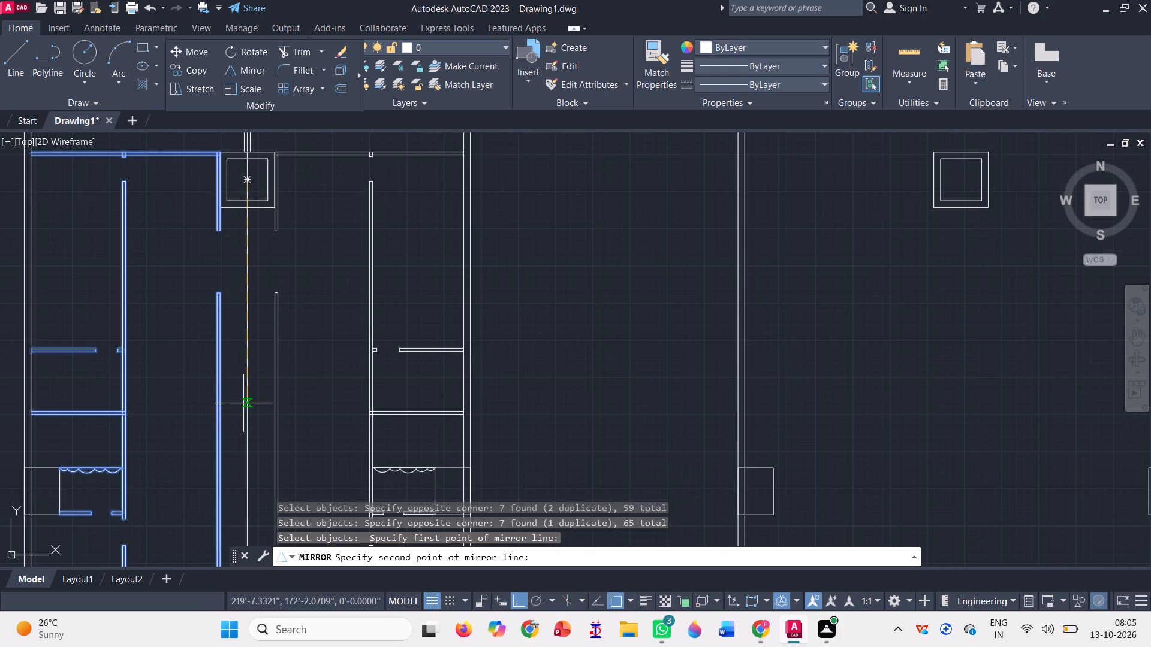
left_click(246, 412)
scroll(309, 320, "down", 2)
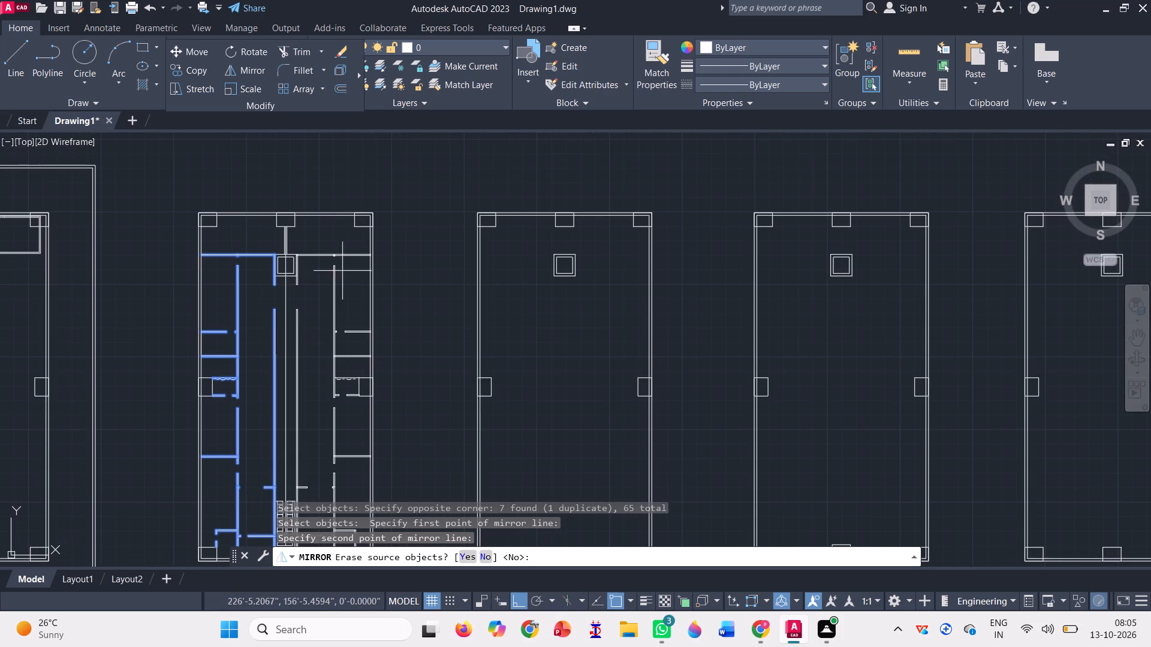
scroll(342, 271, "down", 2)
left_click(317, 420)
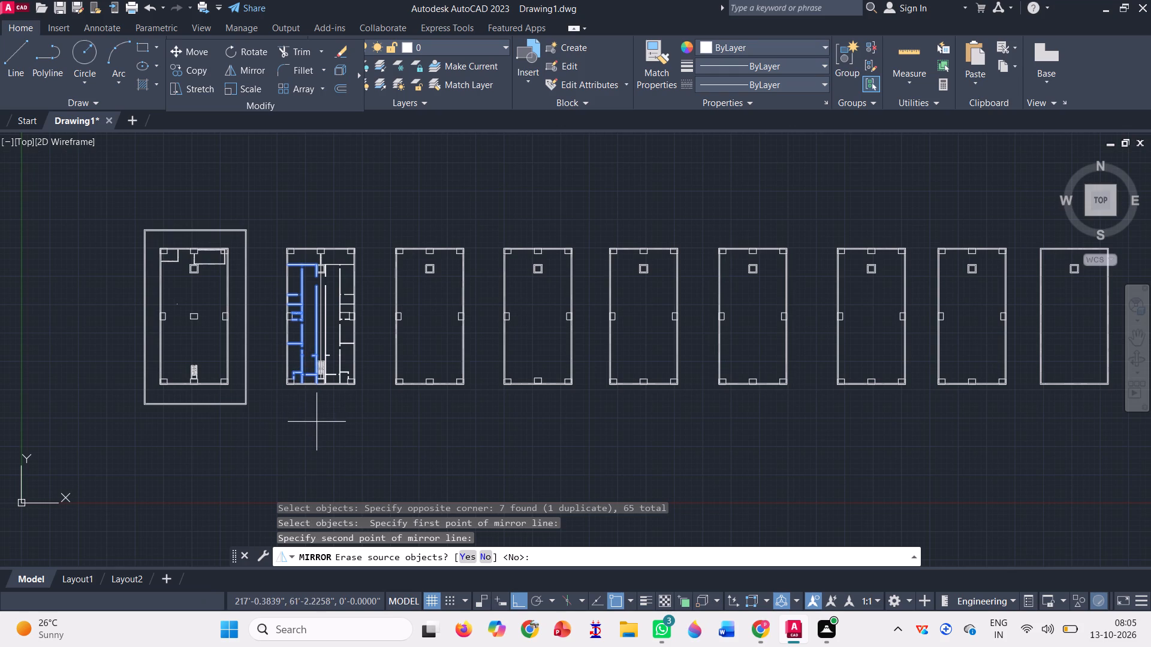
double_click(317, 422)
left_click(317, 427)
key("Return")
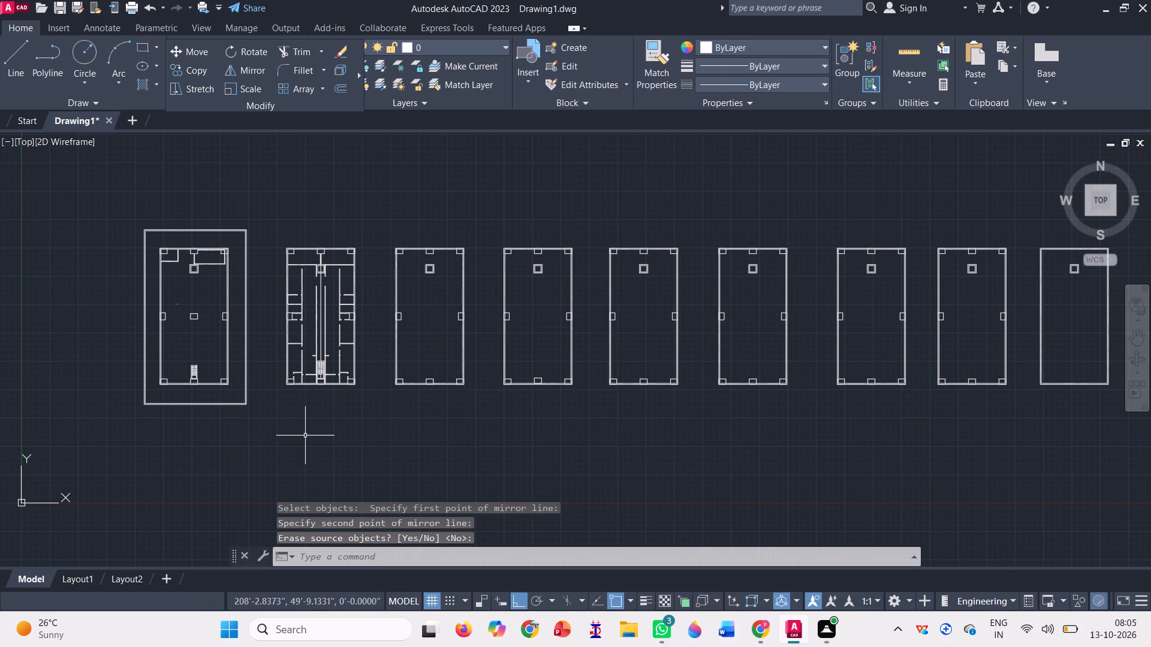
Draw a short line closing the open lower end of the mirrored wall stub beside the upper square shaft.
scroll(346, 272, "up", 3)
scroll(274, 315, "down", 1)
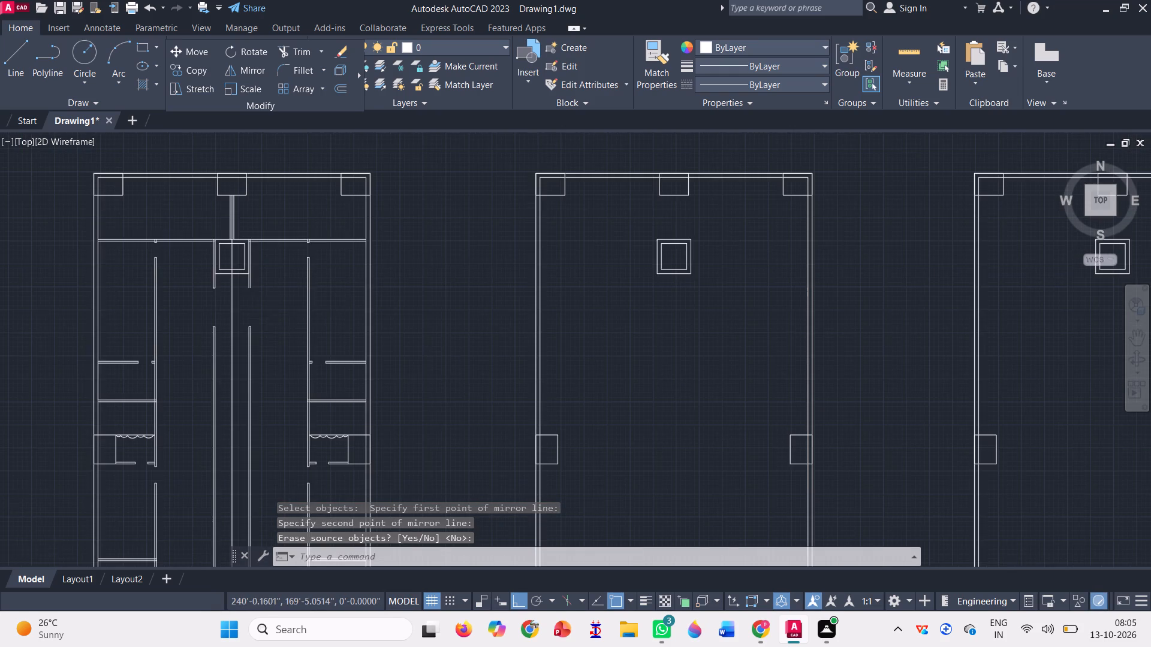
scroll(274, 315, "down", 1)
scroll(236, 386, "up", 2)
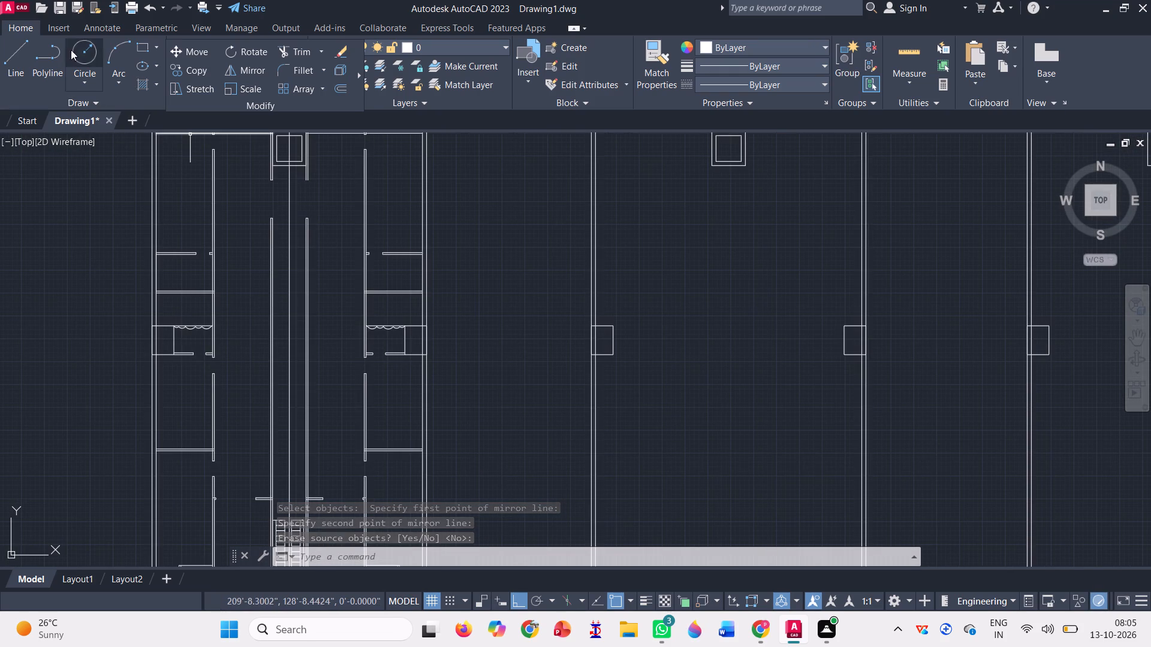
left_click(11, 54)
scroll(298, 167, "up", 3)
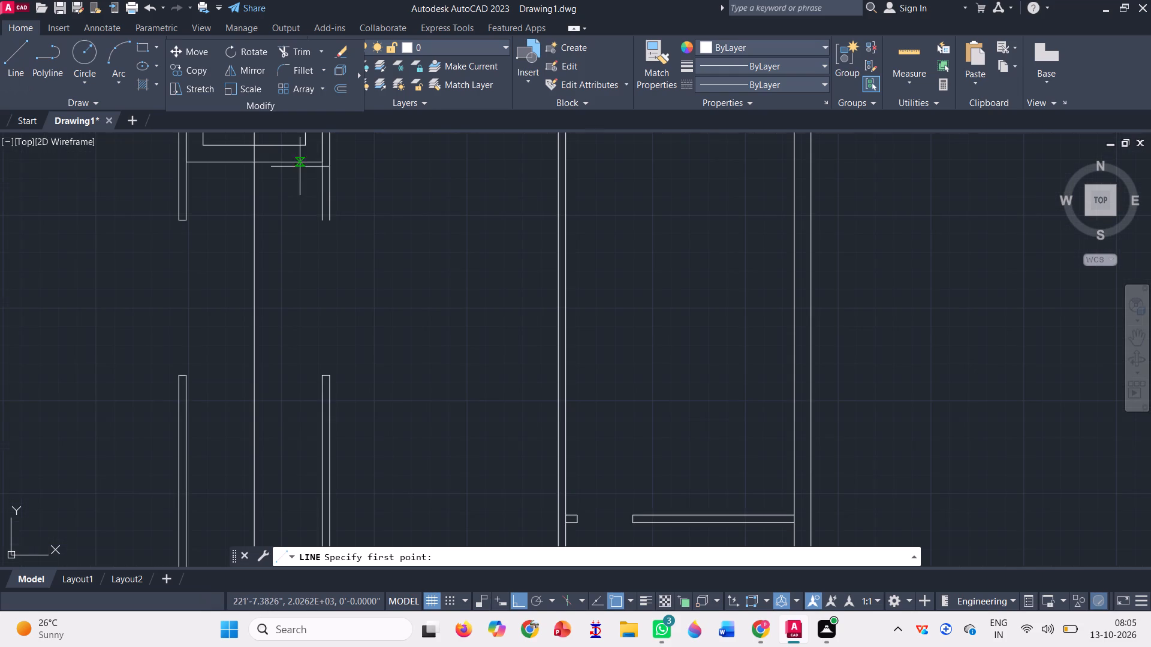
left_click(321, 220)
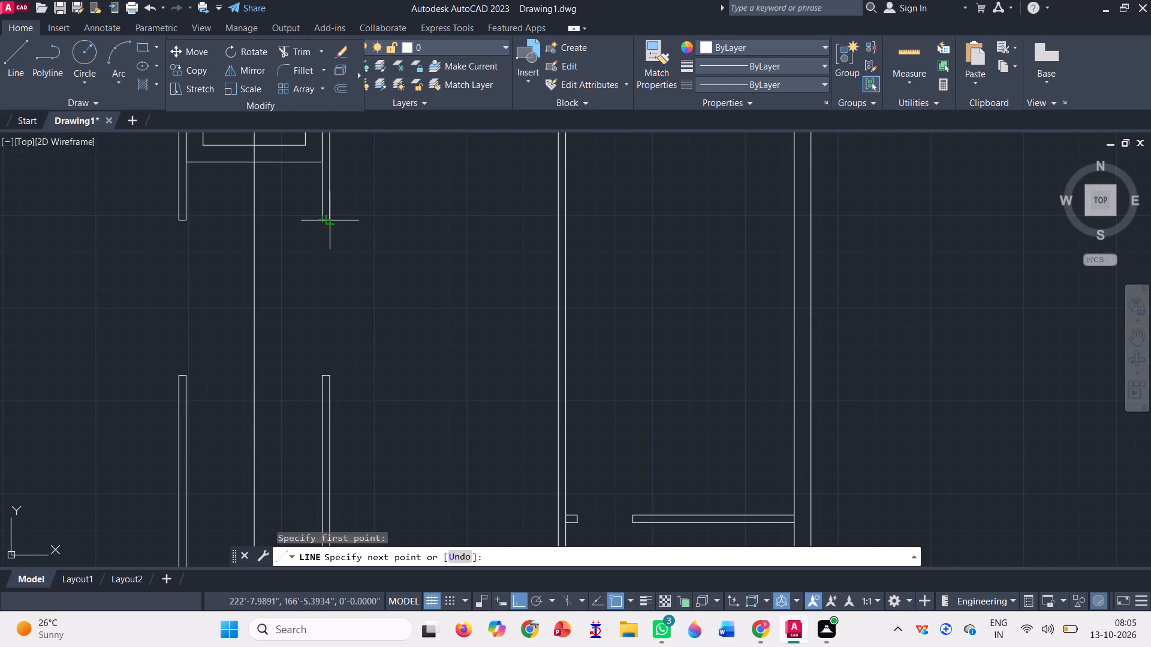
left_click(331, 217)
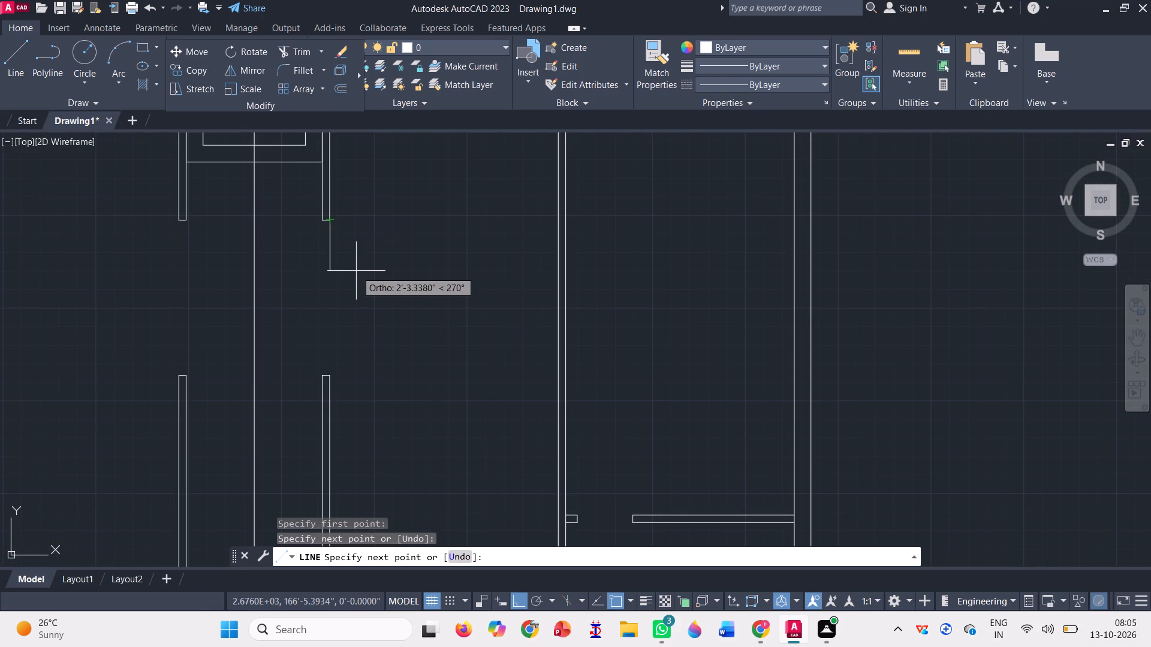
key("space")
scroll(364, 214, "down", 2)
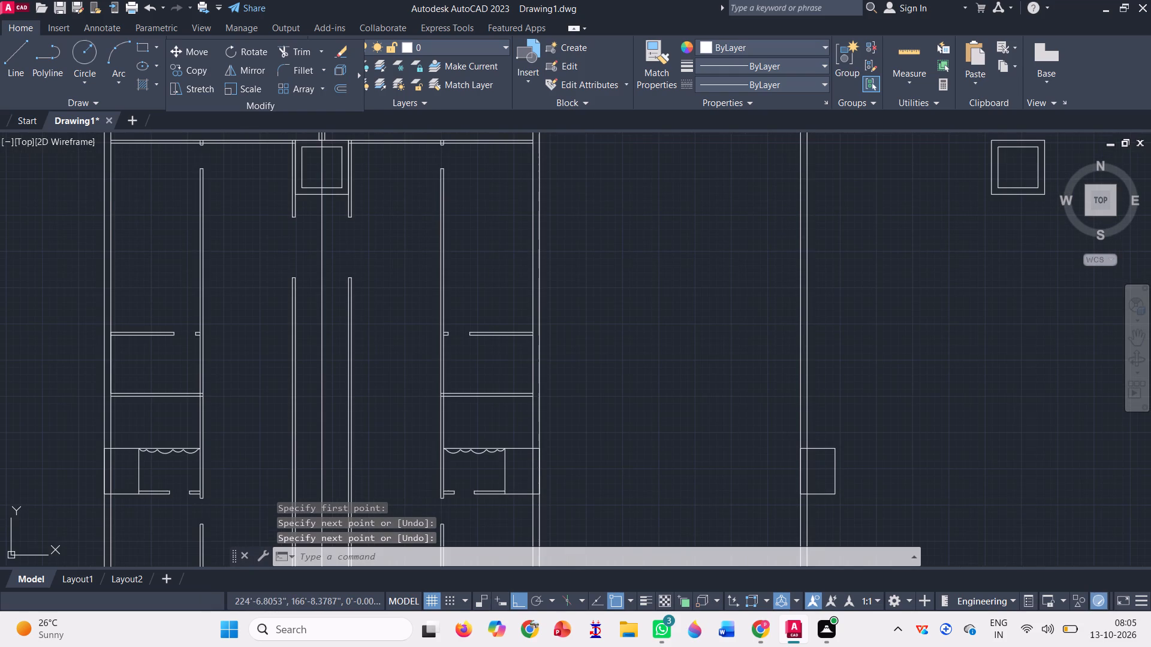
Draw a short line closing the open end of the mirrored horizontal wall to the right of the second floor staircase.
scroll(364, 214, "down", 2)
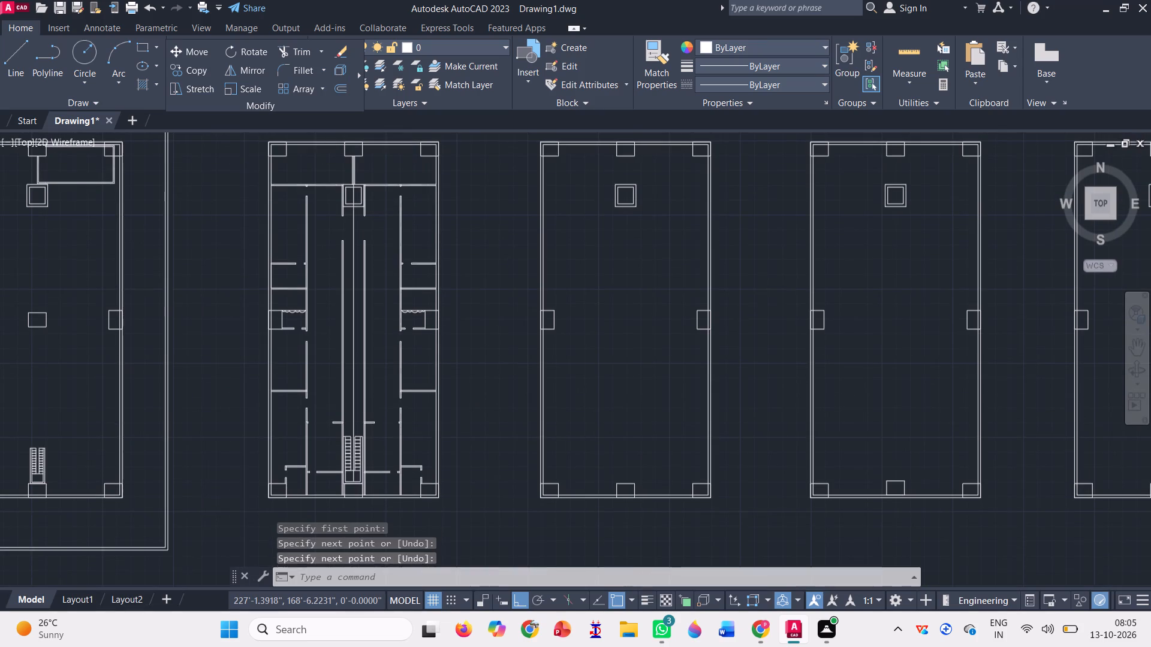
scroll(407, 476, "up", 2)
scroll(407, 474, "down", 2)
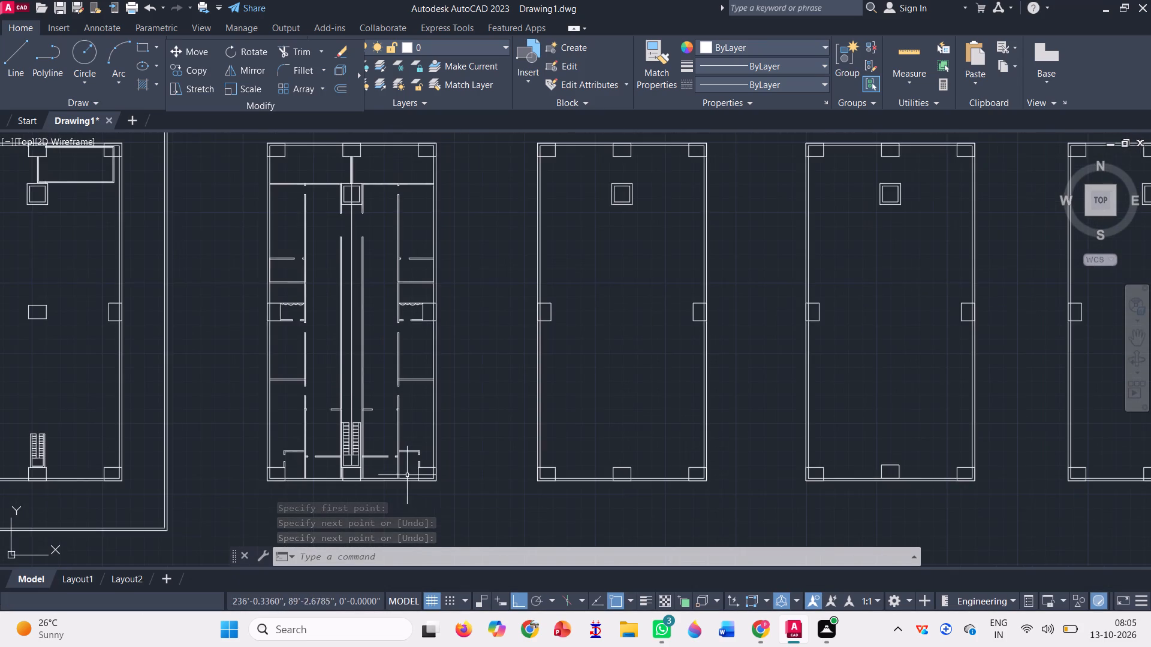
scroll(391, 440, "up", 3)
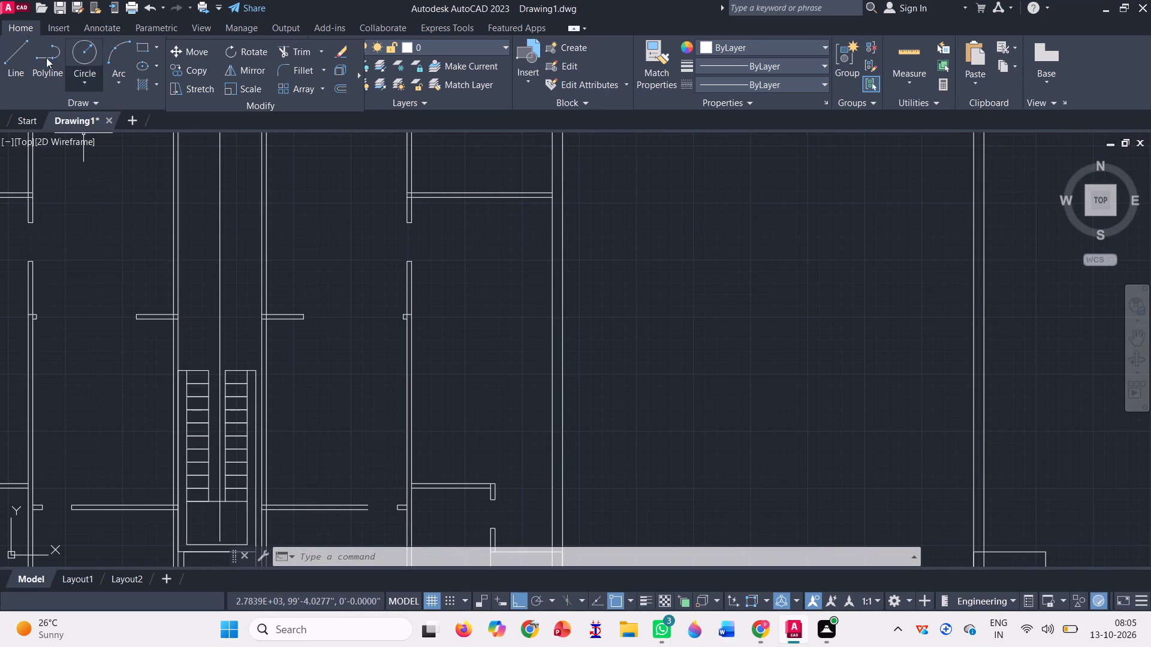
left_click(14, 56)
scroll(381, 530, "up", 2)
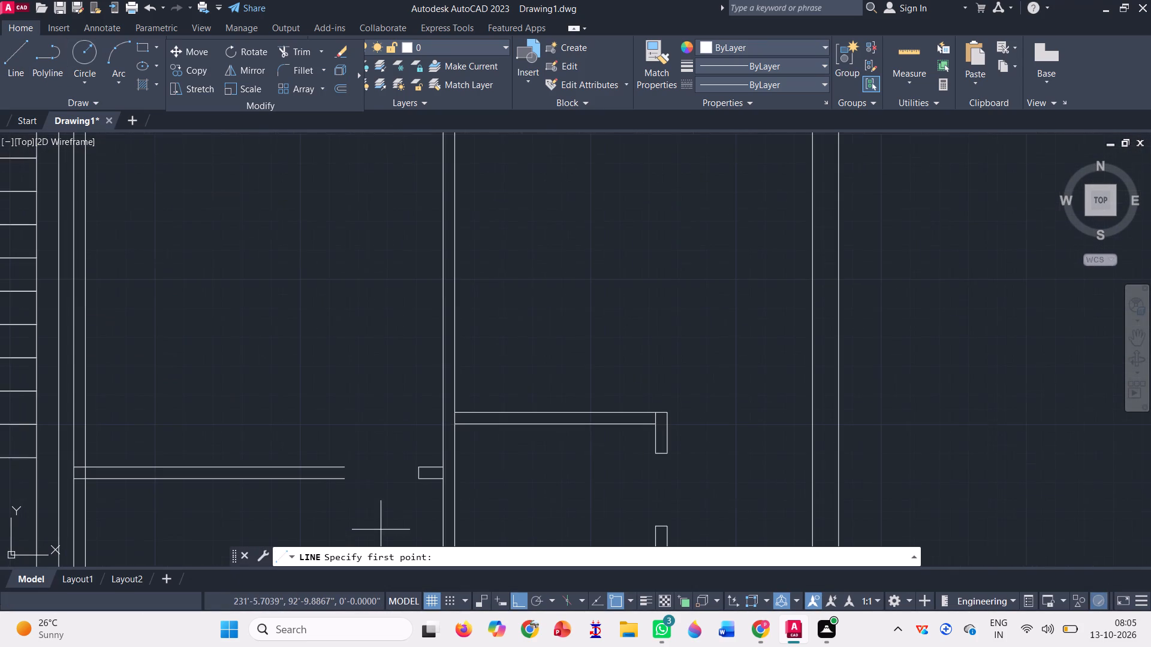
left_click(346, 476)
left_click(349, 462)
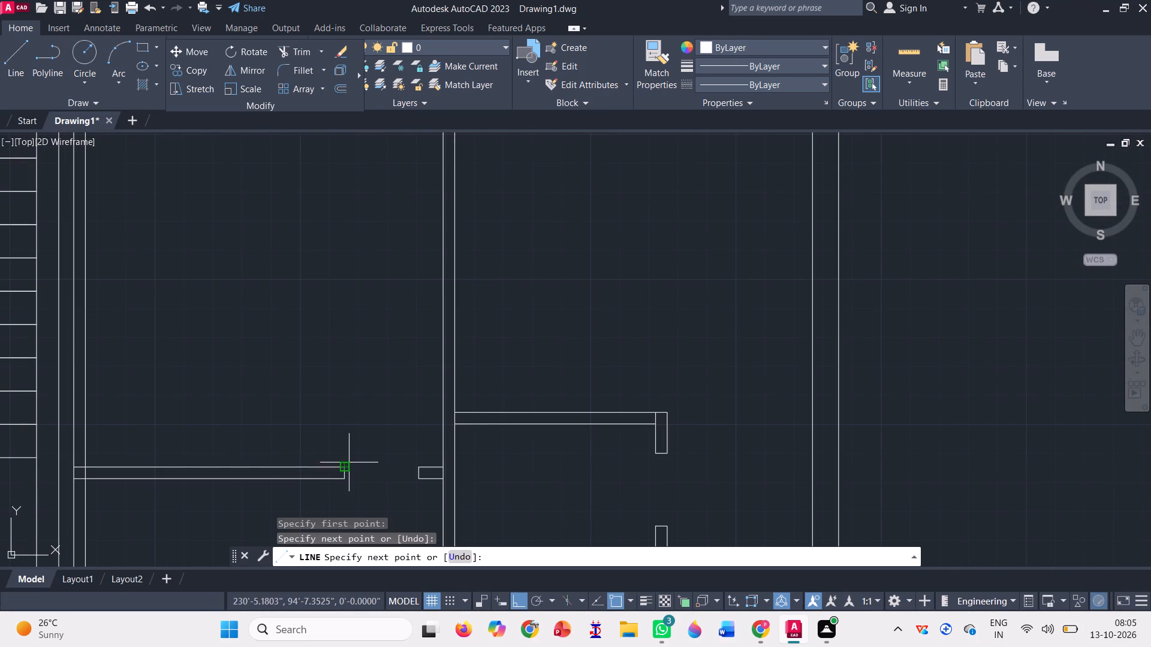
key("space")
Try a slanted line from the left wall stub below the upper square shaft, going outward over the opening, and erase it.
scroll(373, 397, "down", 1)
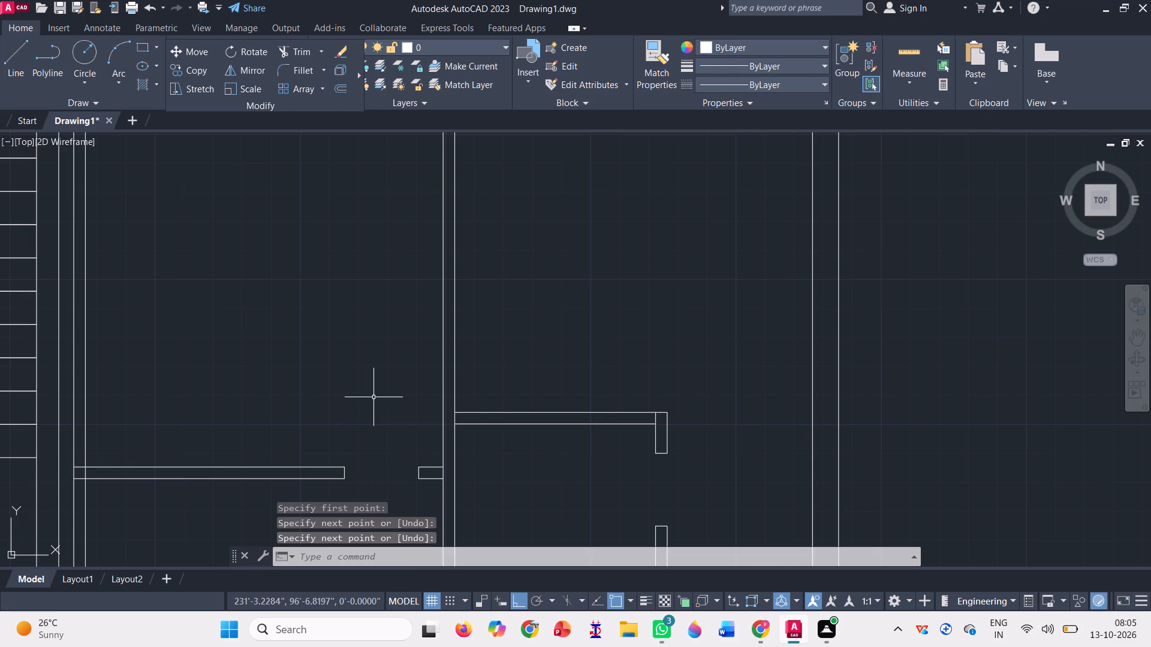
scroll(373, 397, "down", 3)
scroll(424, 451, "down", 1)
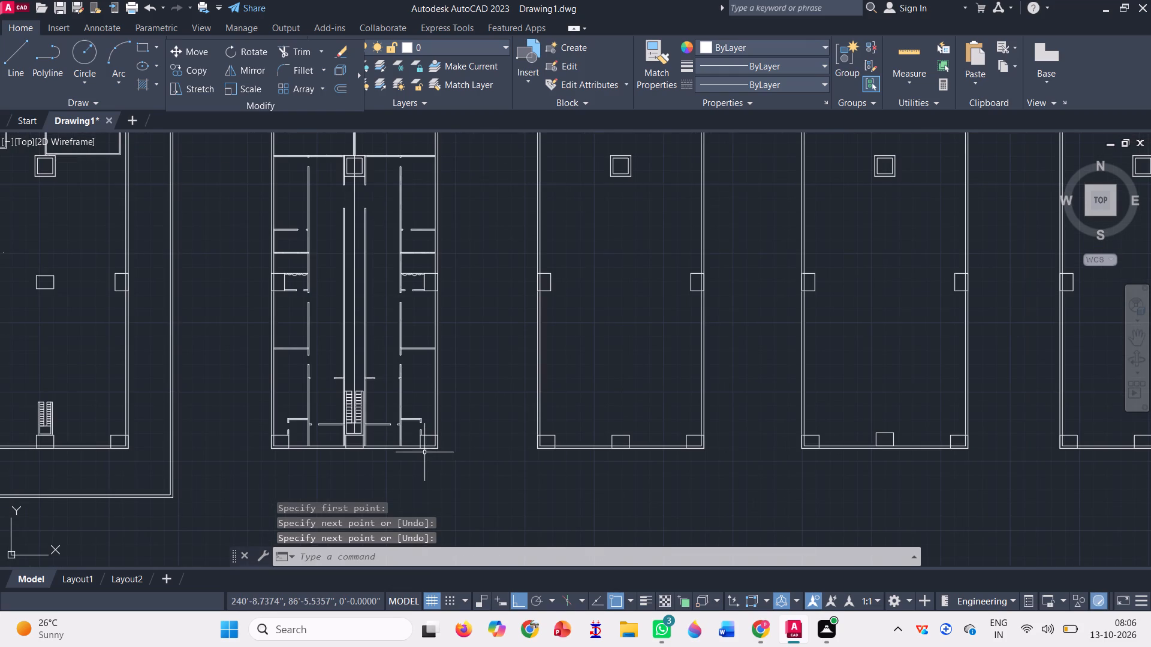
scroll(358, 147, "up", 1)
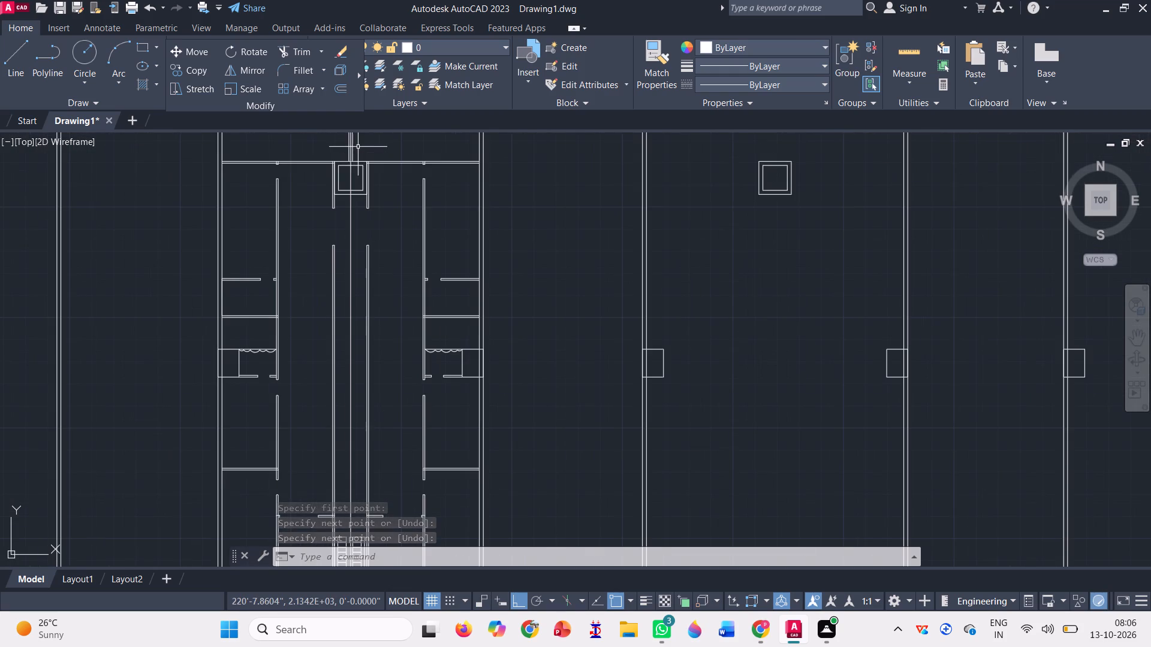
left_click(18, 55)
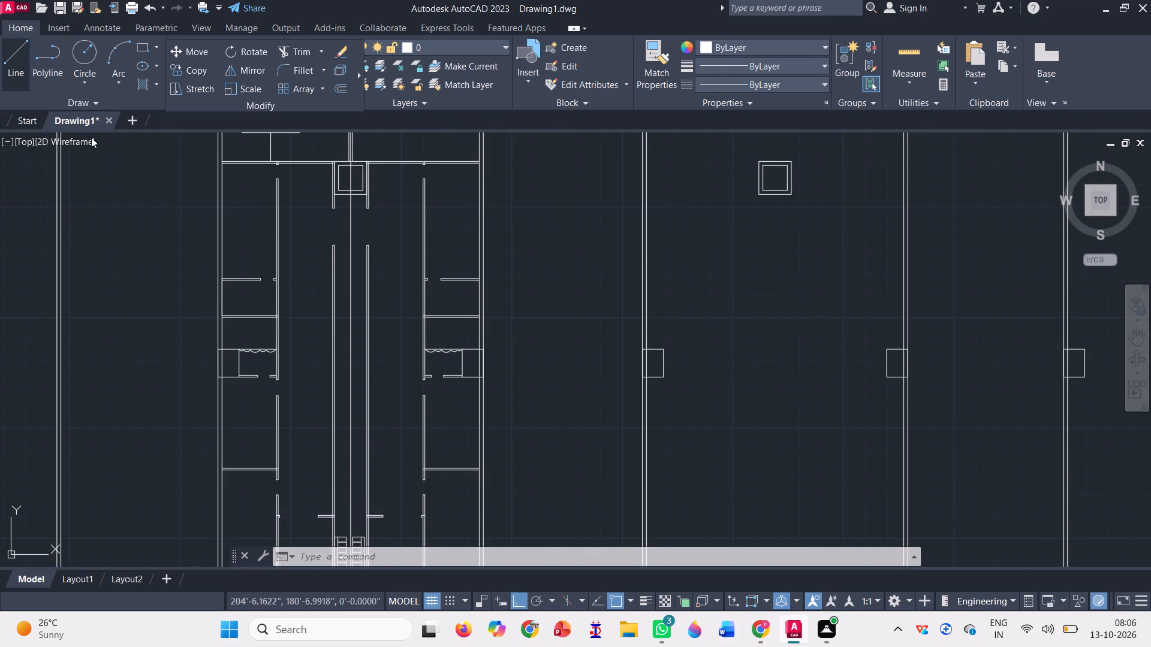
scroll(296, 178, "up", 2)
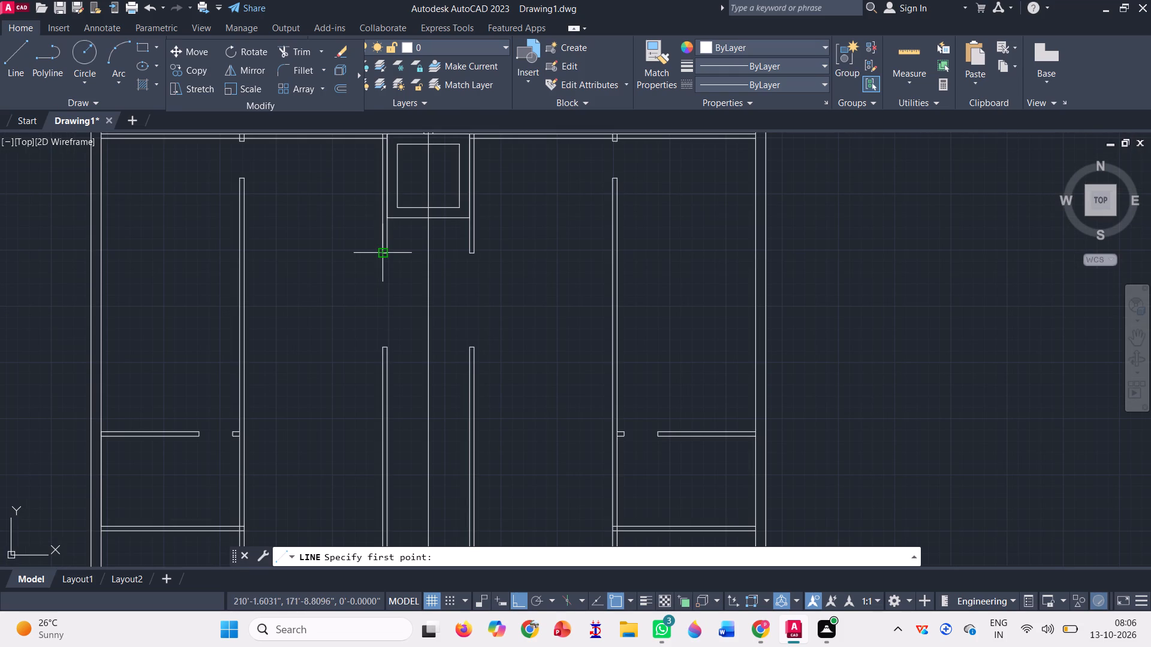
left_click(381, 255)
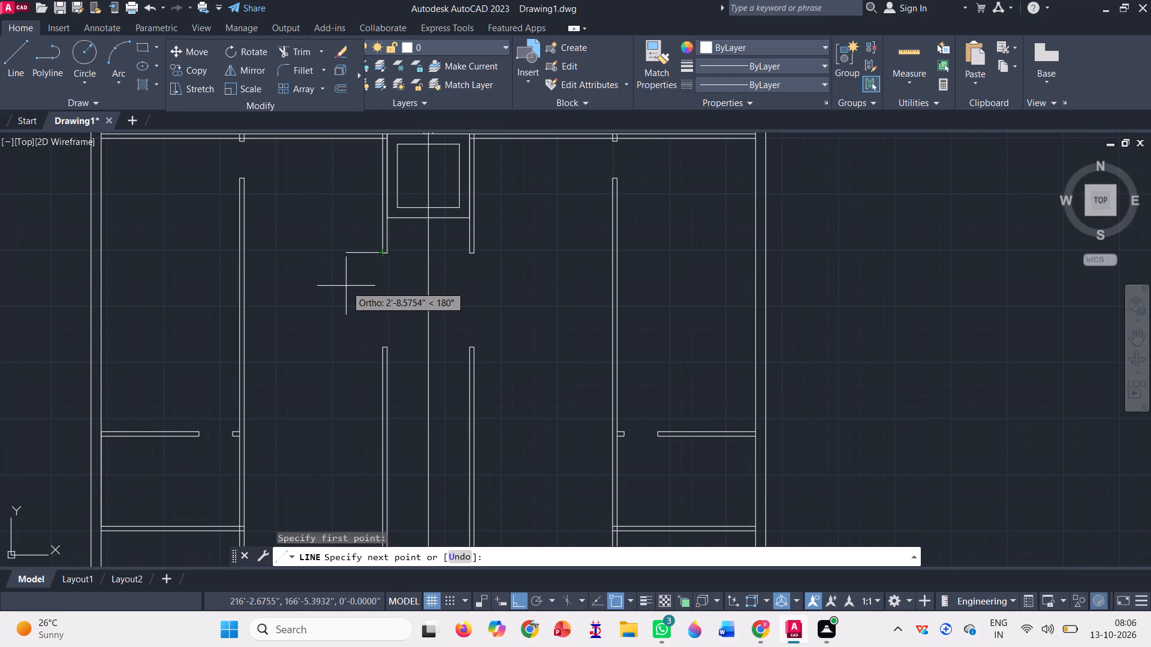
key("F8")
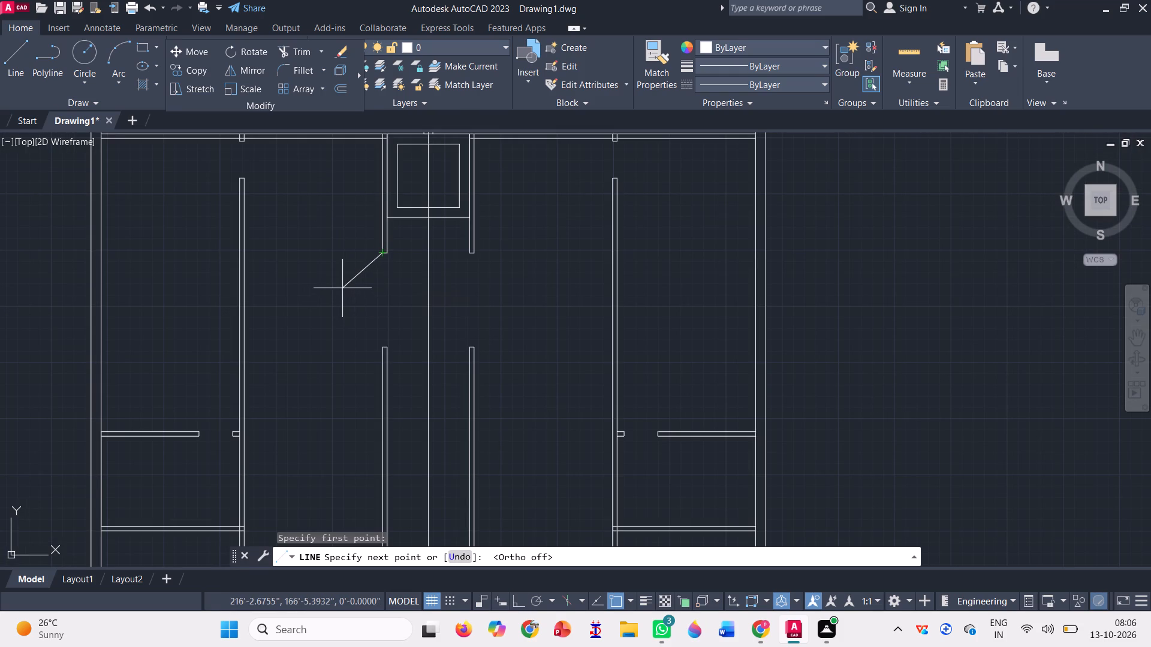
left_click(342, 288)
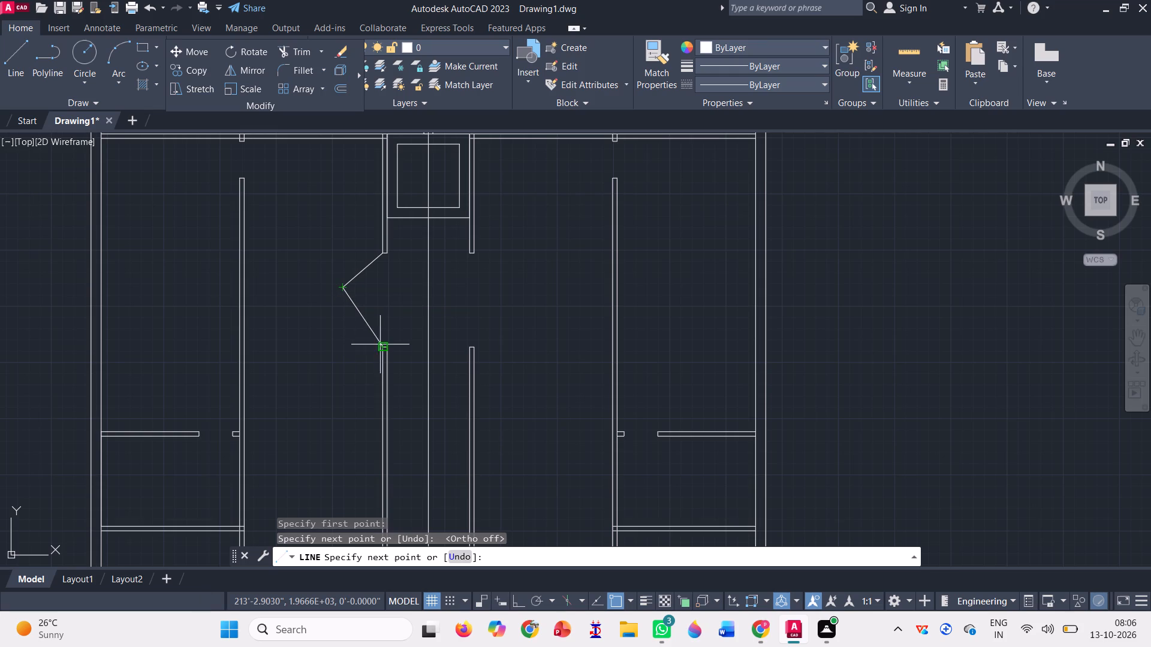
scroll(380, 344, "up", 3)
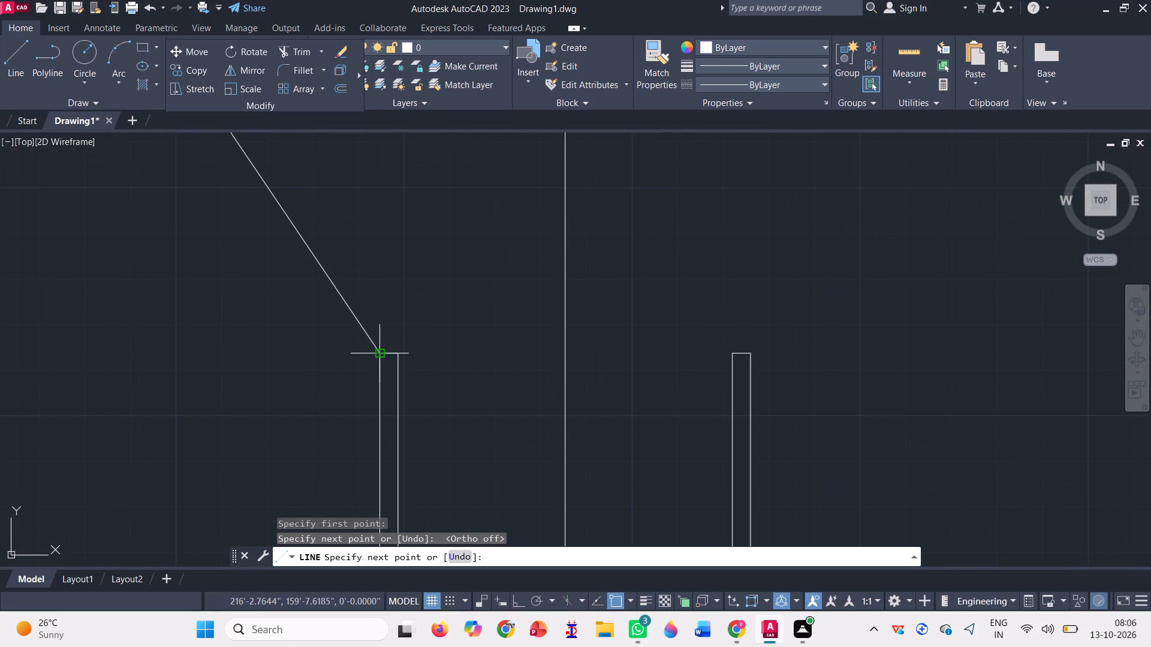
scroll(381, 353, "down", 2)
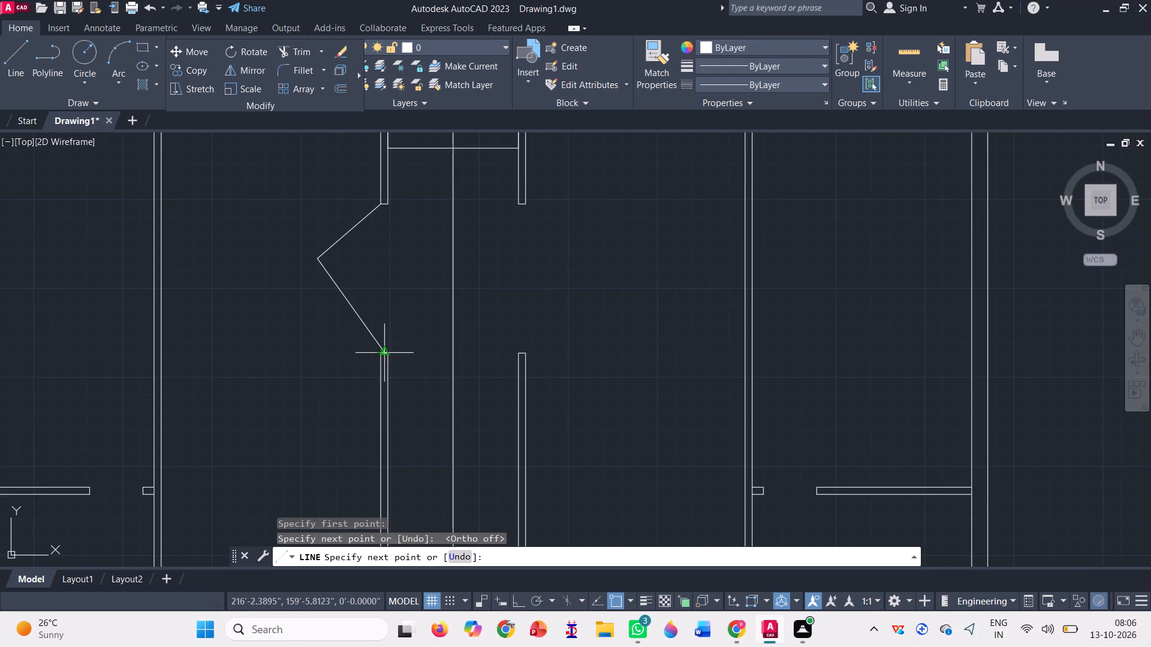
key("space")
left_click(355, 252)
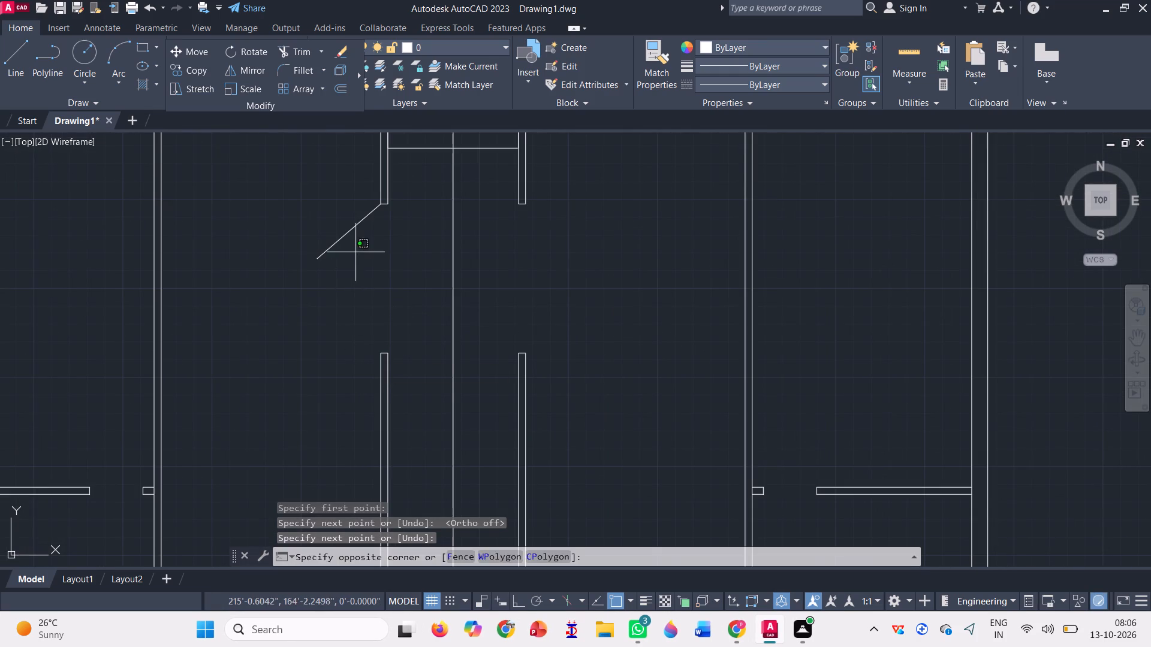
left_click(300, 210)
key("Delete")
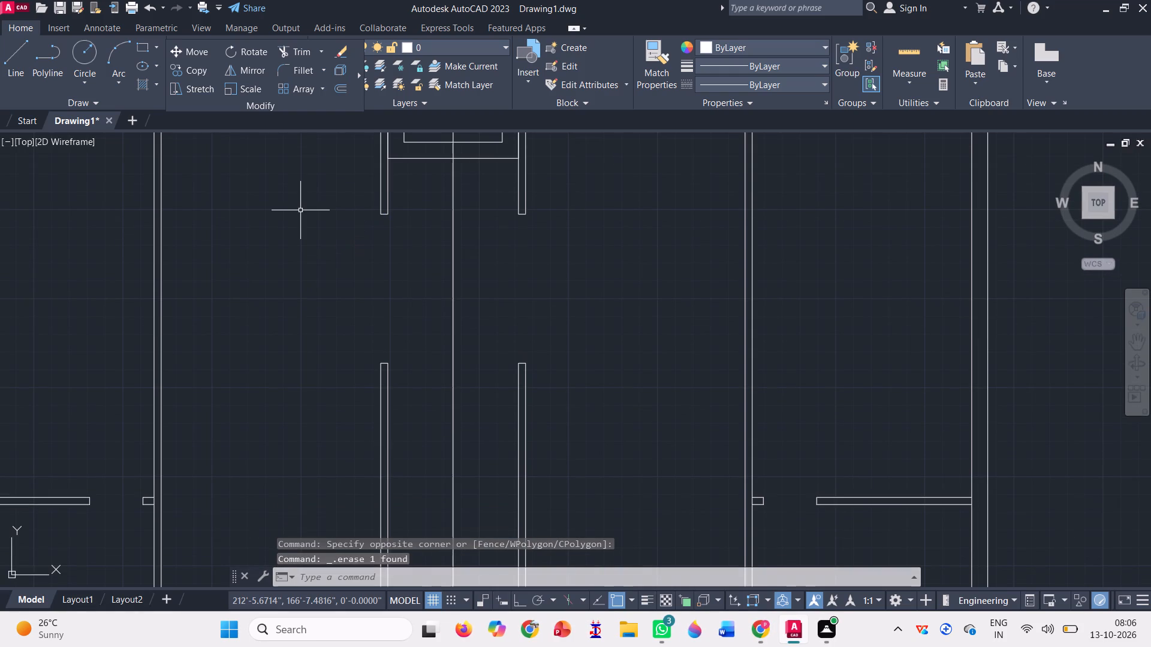
Draw guide lines: a vertical across the left opening below the shaft, and a horizontal about 4'-10" long leftward from its midpoint.
left_click(19, 53)
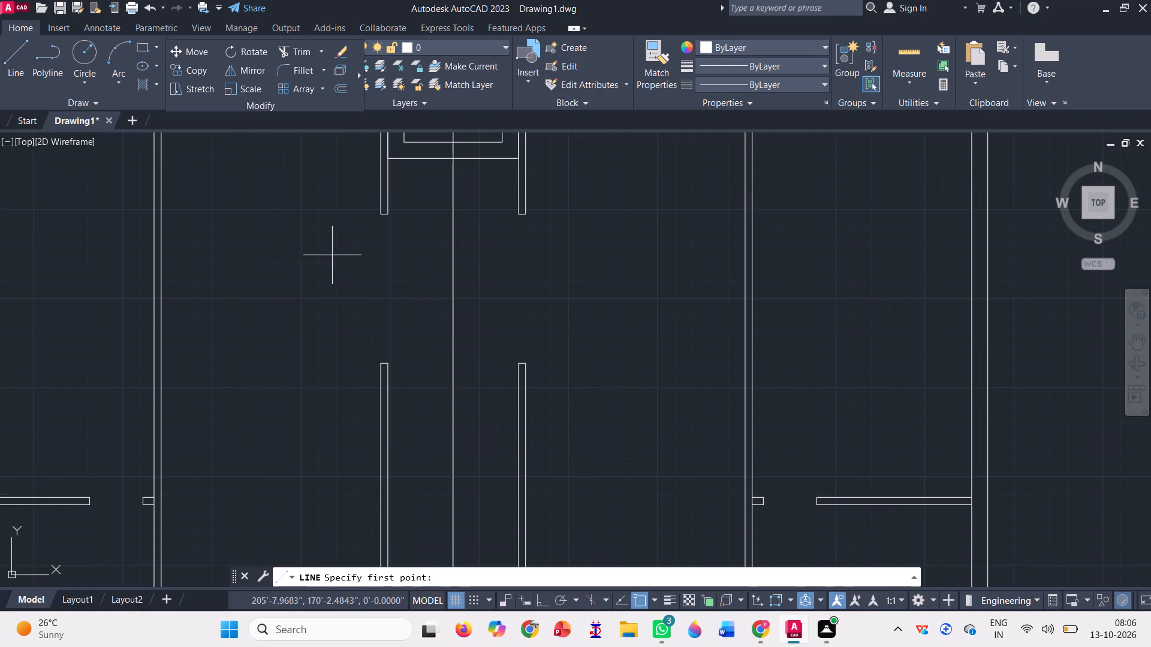
left_click(388, 209)
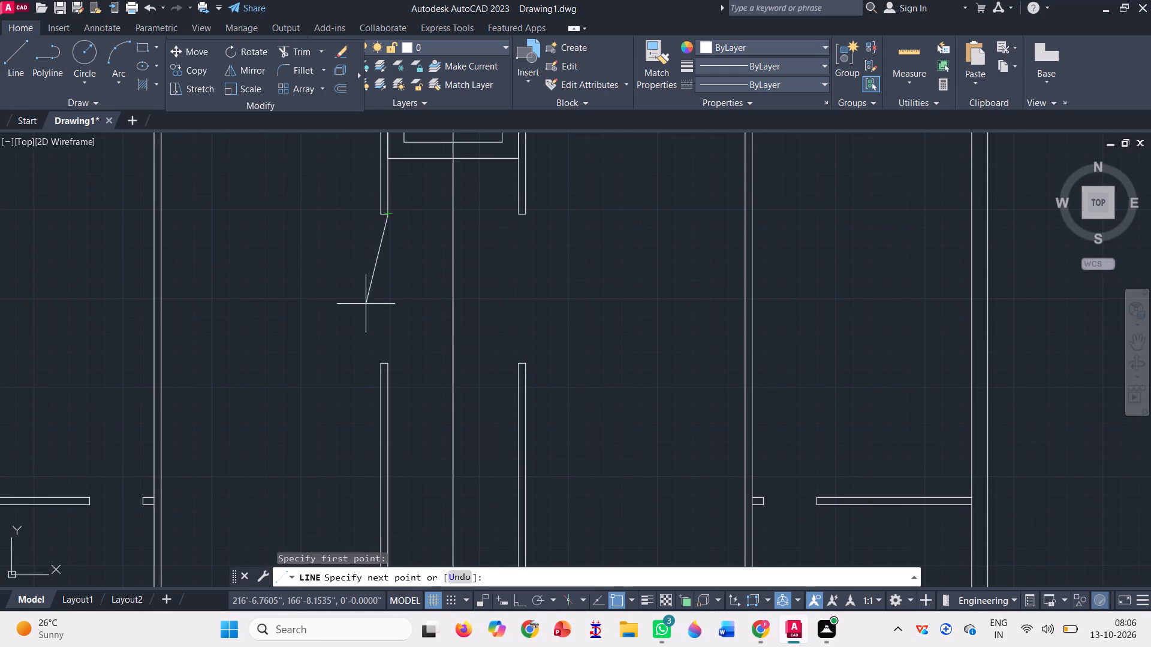
left_click(388, 363)
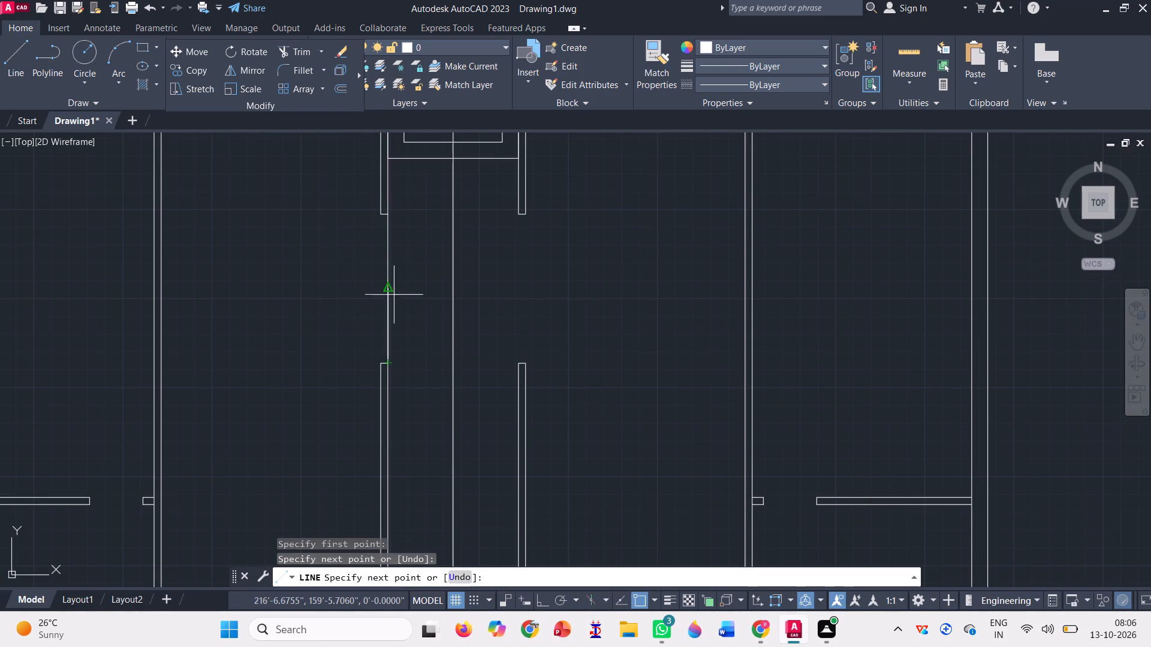
left_click(384, 291)
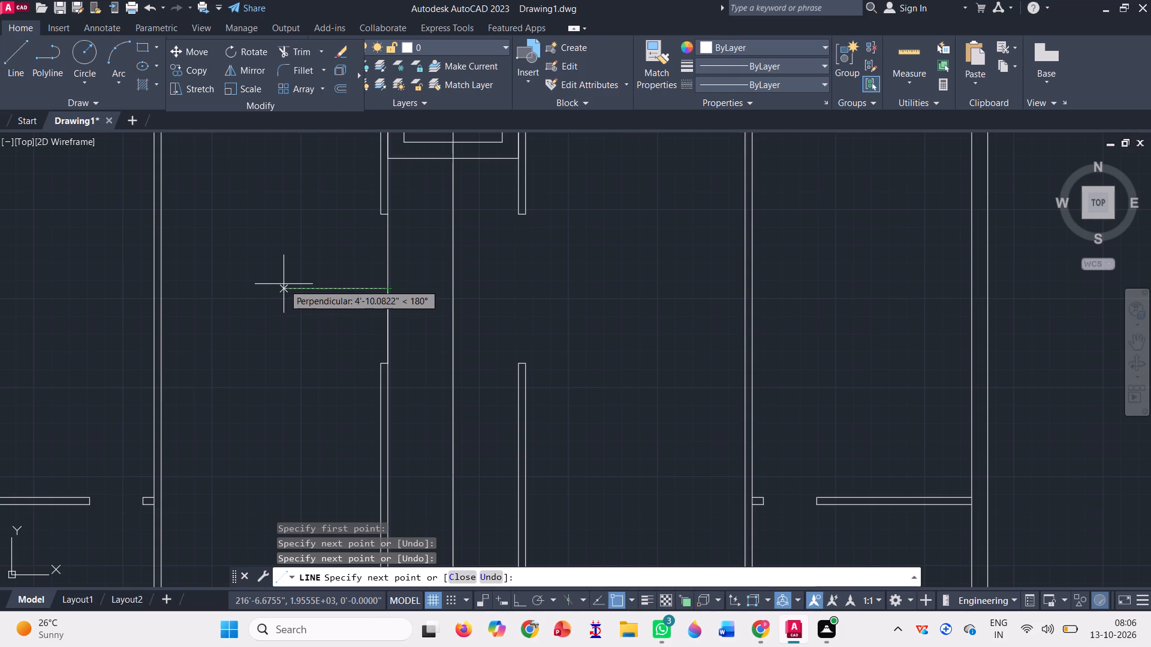
left_click(282, 283)
key("space")
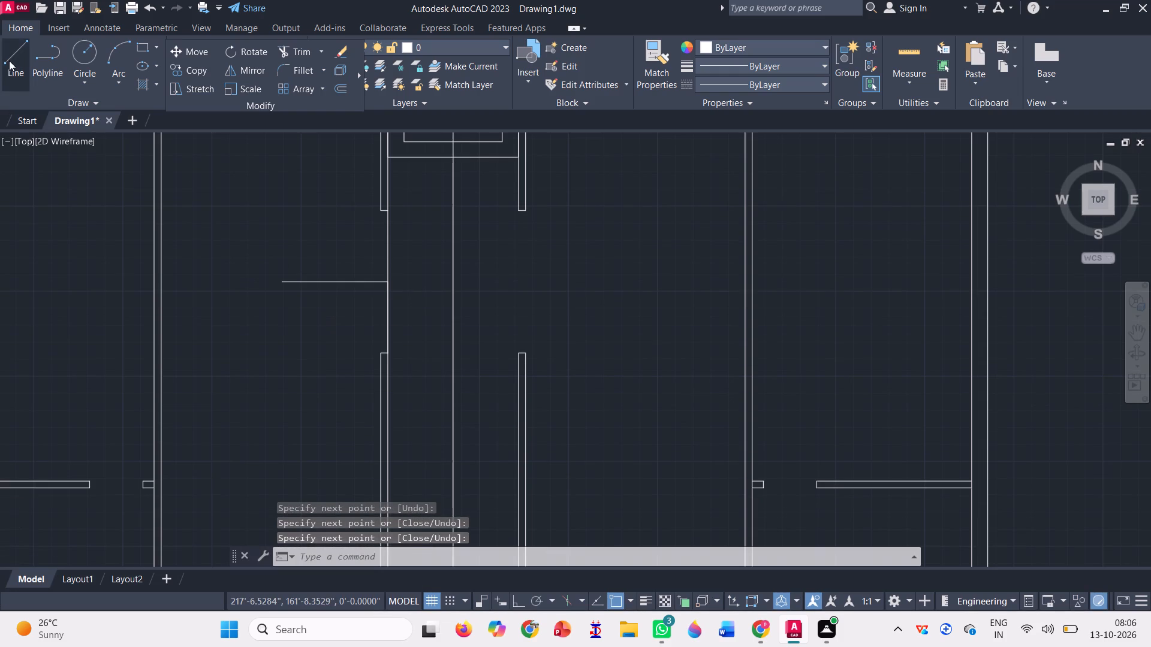
Draw two 45° lines from the opening's upper and lower outer wall corners, meeting in a point on the horizontal guide line.
left_click(9, 59)
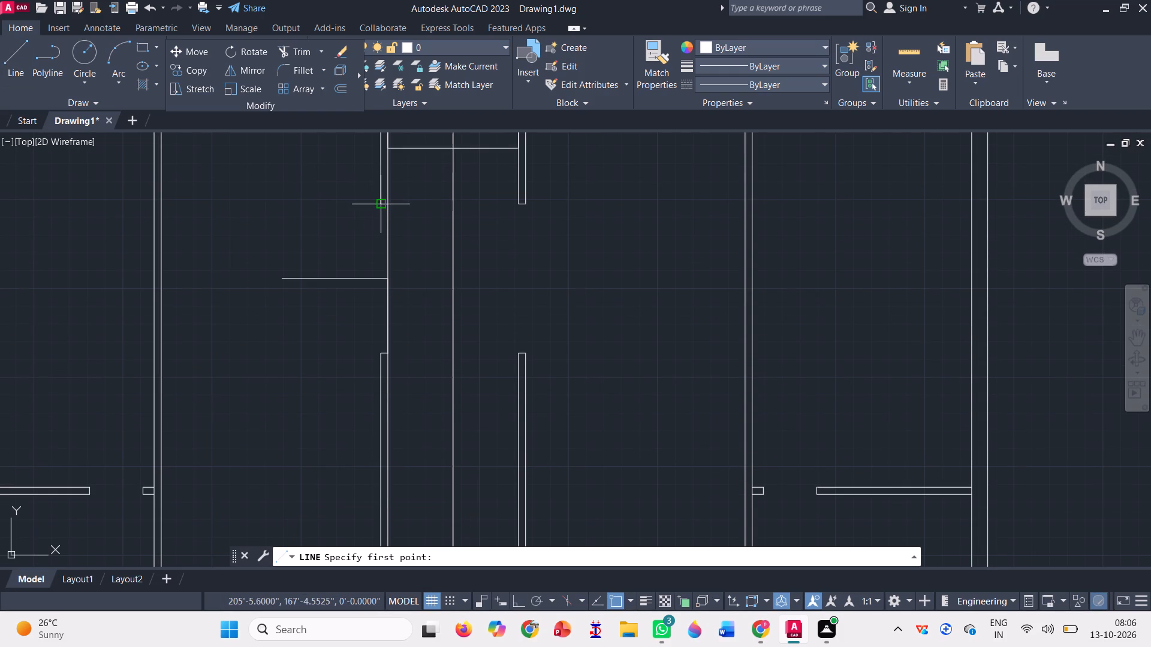
left_click(379, 205)
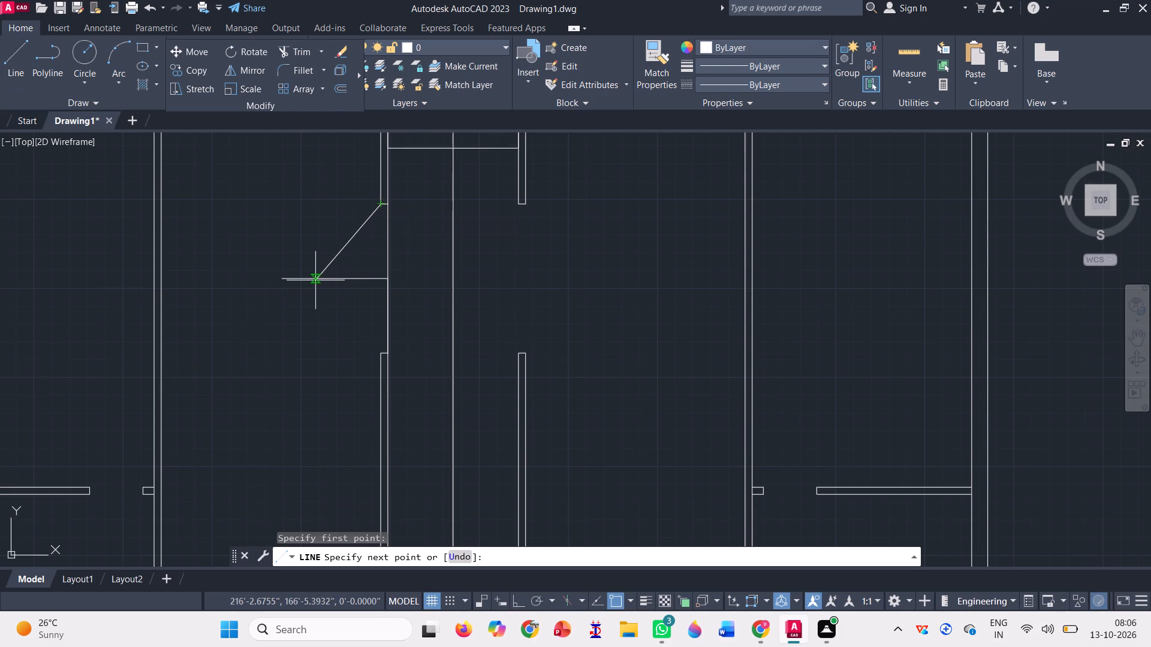
left_click(305, 277)
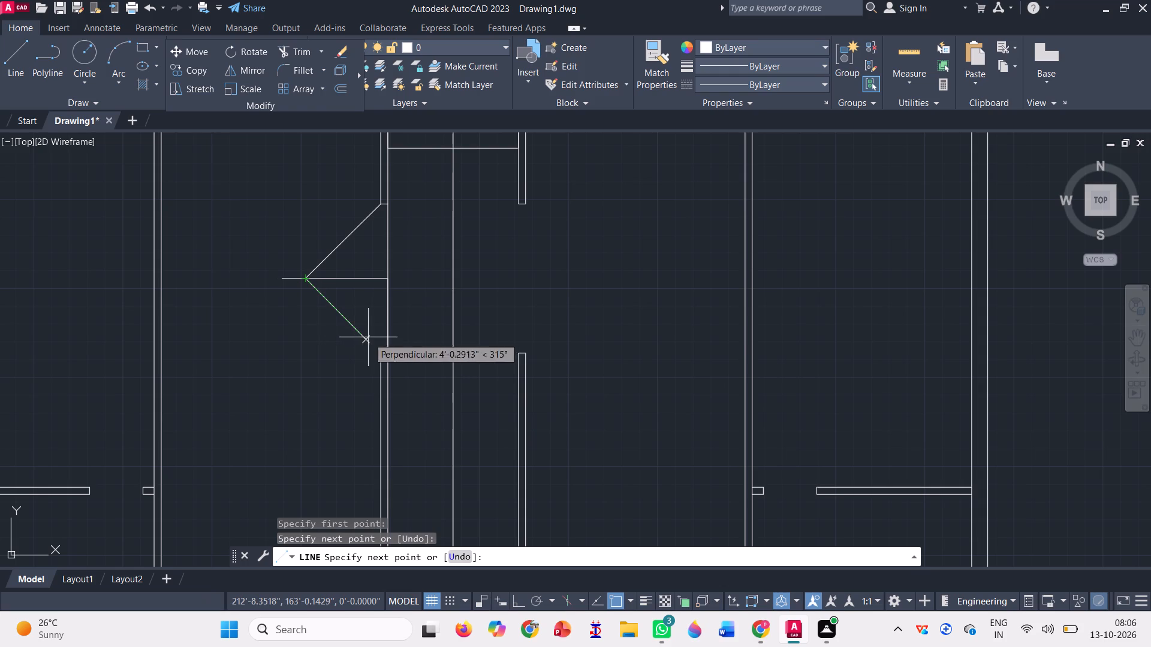
left_click(382, 351)
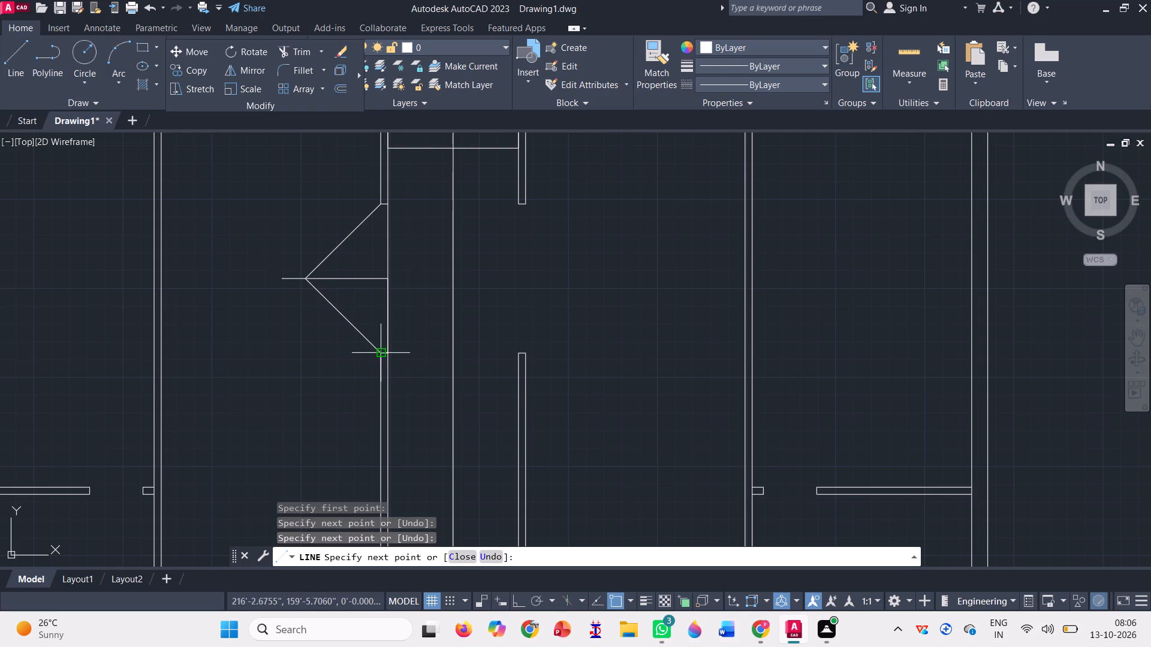
key("space")
Erase the vertical and horizontal guide lines at the left opening.
left_click(422, 327)
left_click(363, 247)
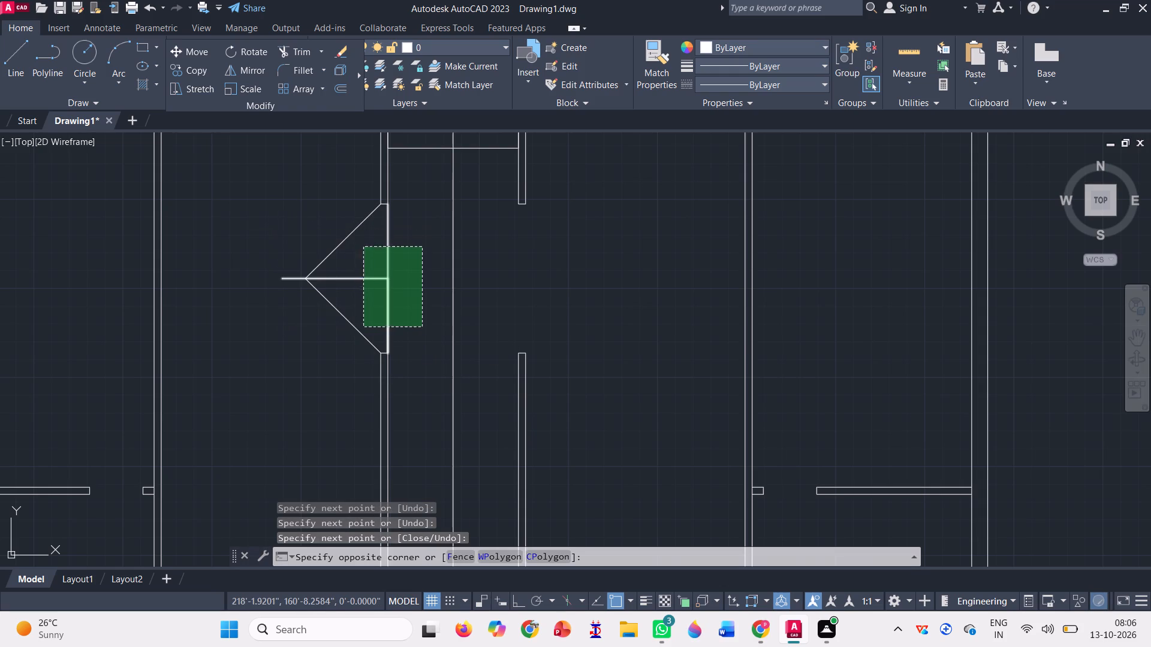
key("Delete")
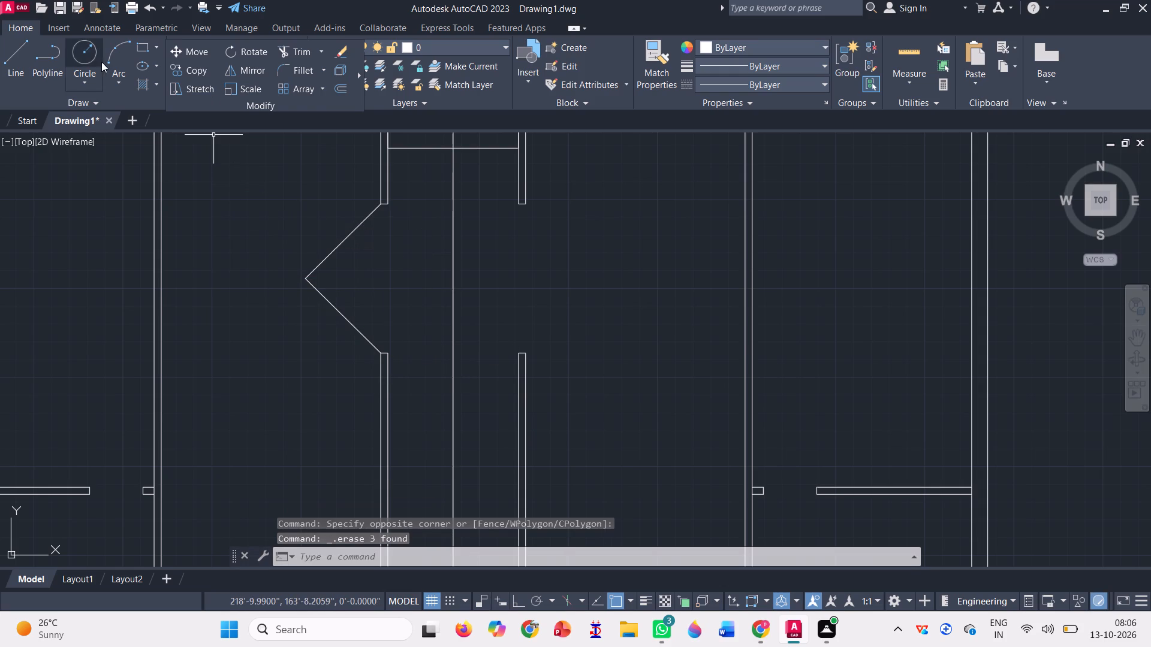
Draw a vertical line crossing both slanted lines just inside their meeting point, with Ortho on.
left_click(19, 52)
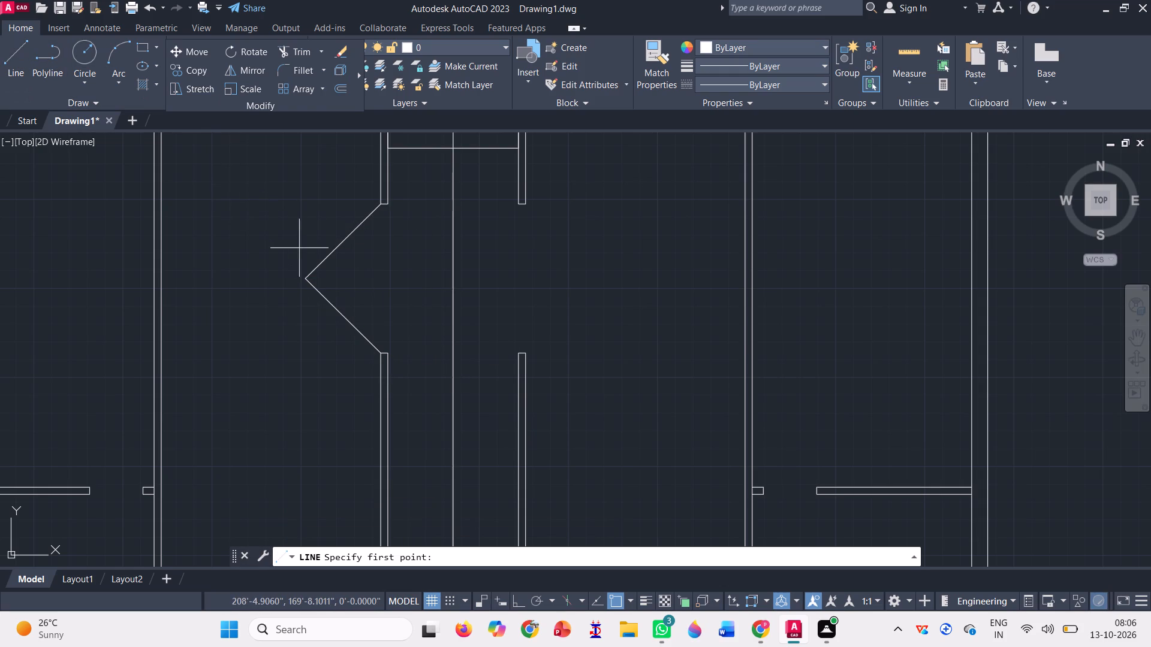
left_click(326, 231)
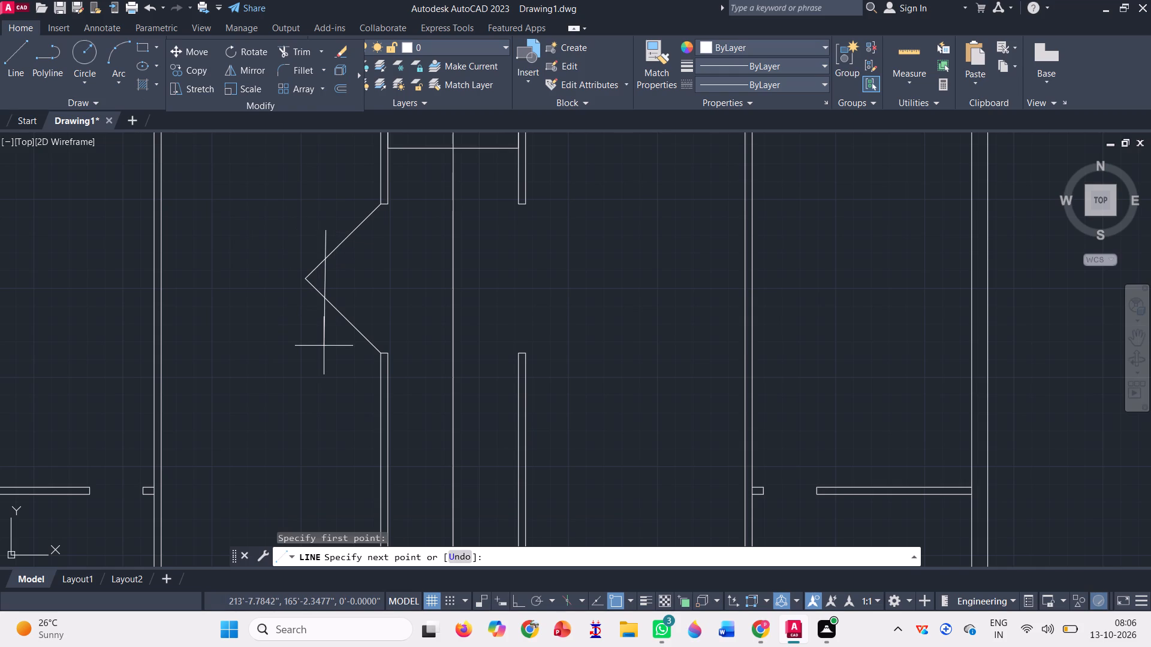
key("F9")
key("F9")
key("F8")
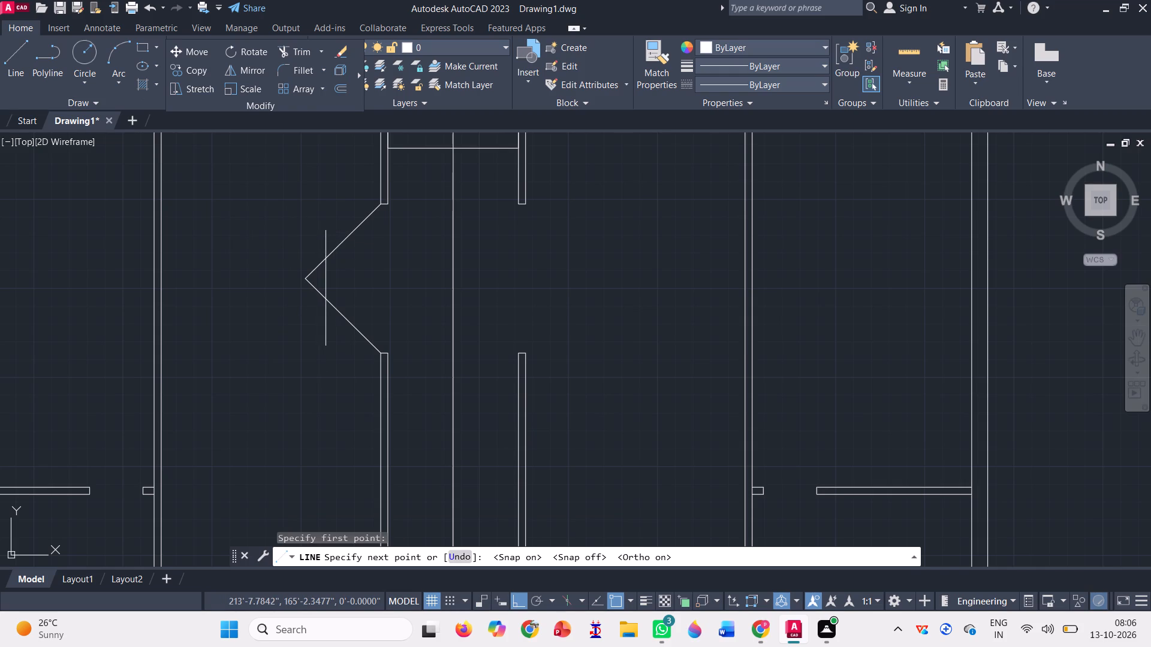
left_click(324, 344)
key("space")
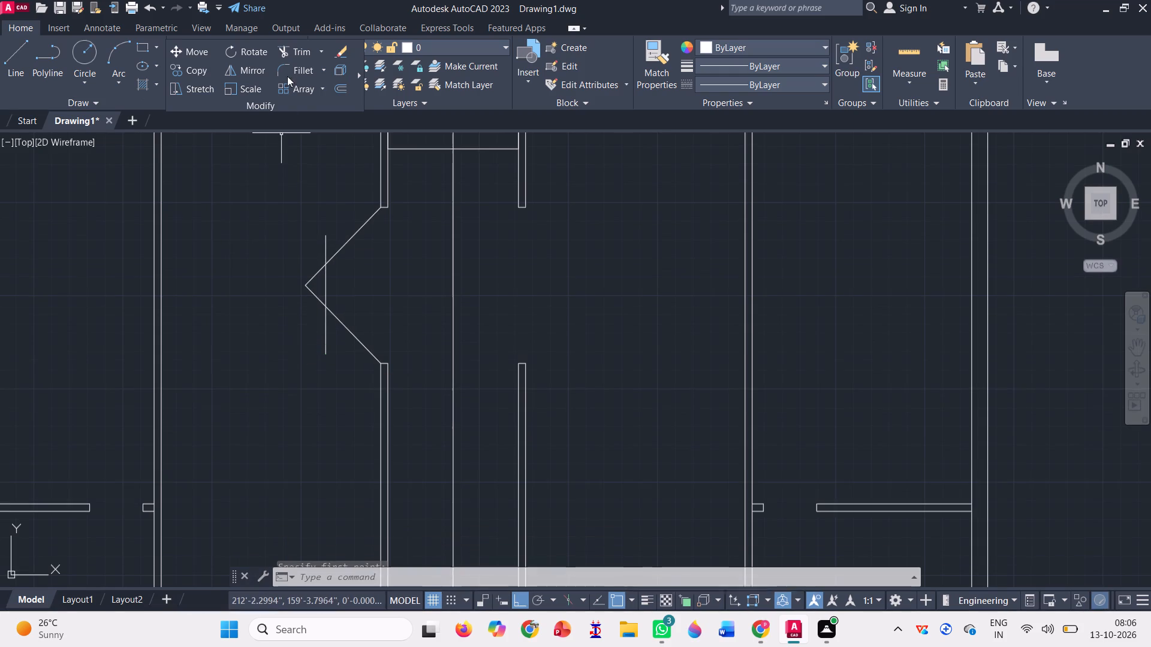
Trim the two slanted lines beyond the vertical and remove the vertical line, leaving two separate 45° door leaves at the left opening.
left_click(293, 52)
scroll(305, 289, "up", 2)
left_click(319, 235)
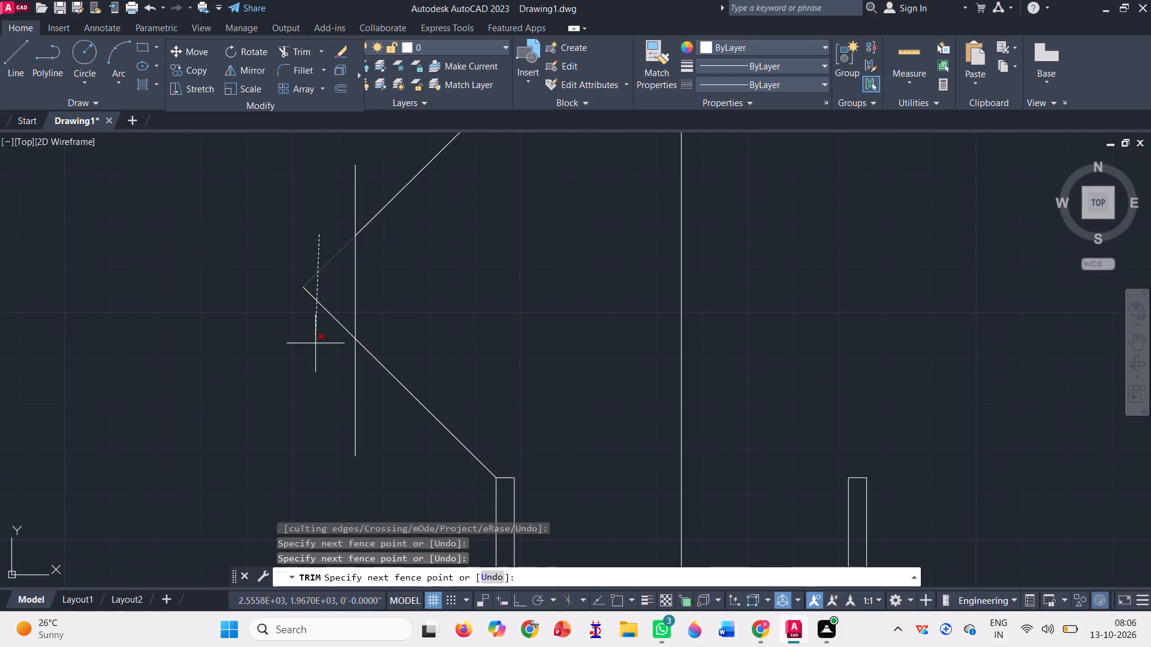
left_click(315, 347)
left_click(357, 310)
left_click(352, 188)
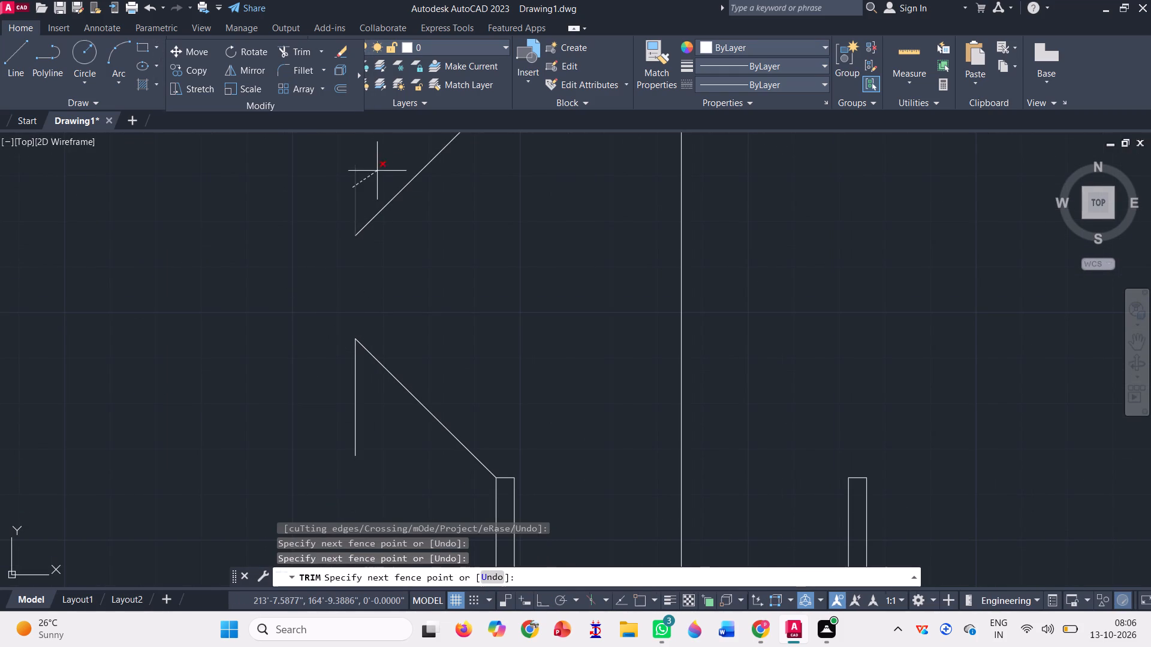
left_click(378, 168)
left_click(399, 427)
left_click(254, 371)
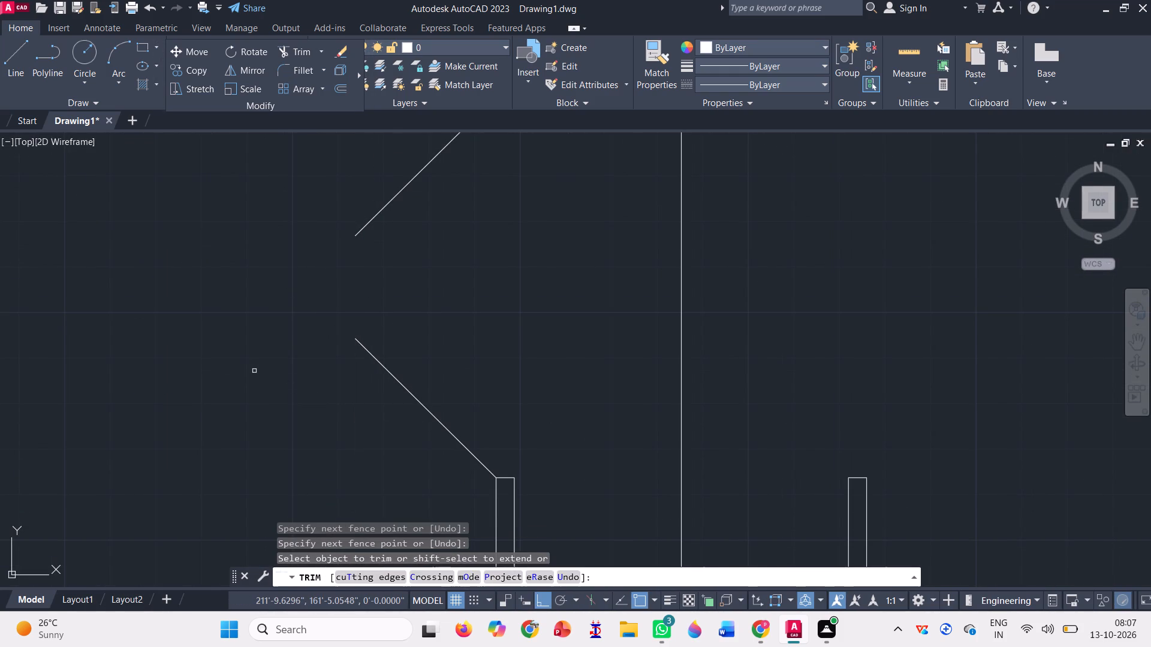
scroll(254, 370, "down", 4)
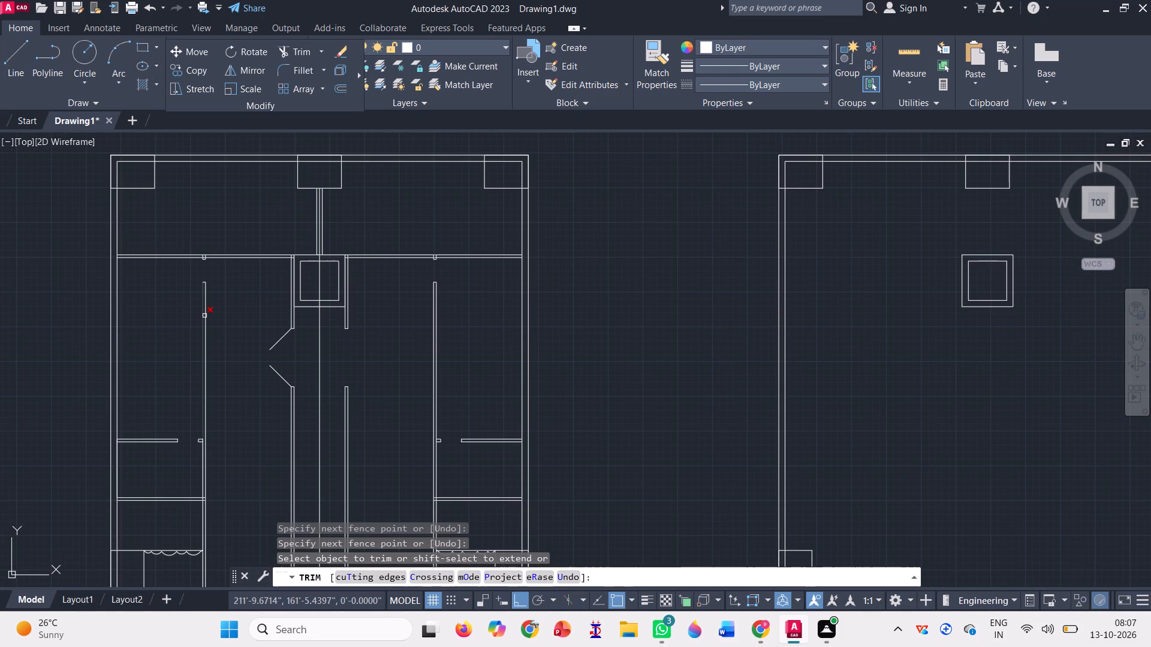
key("Escape")
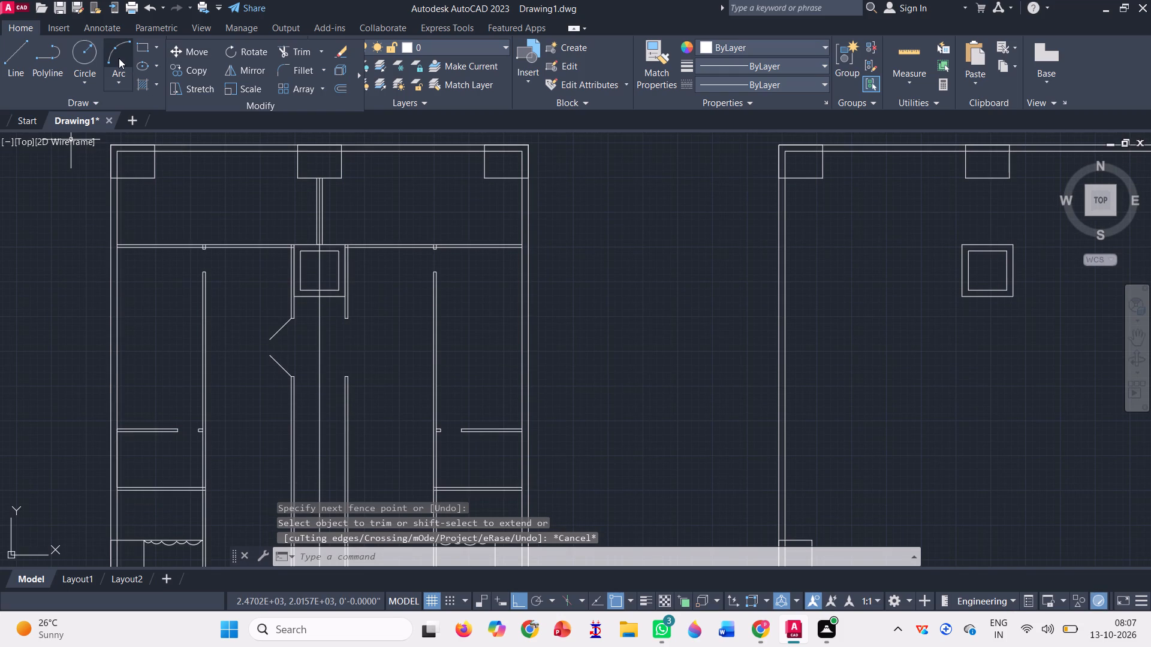
Draw a three-point arc from the upper leaf's free end, bulging into the opening, to the upper wall end's inner corner.
left_click(119, 58)
scroll(299, 328, "up", 3)
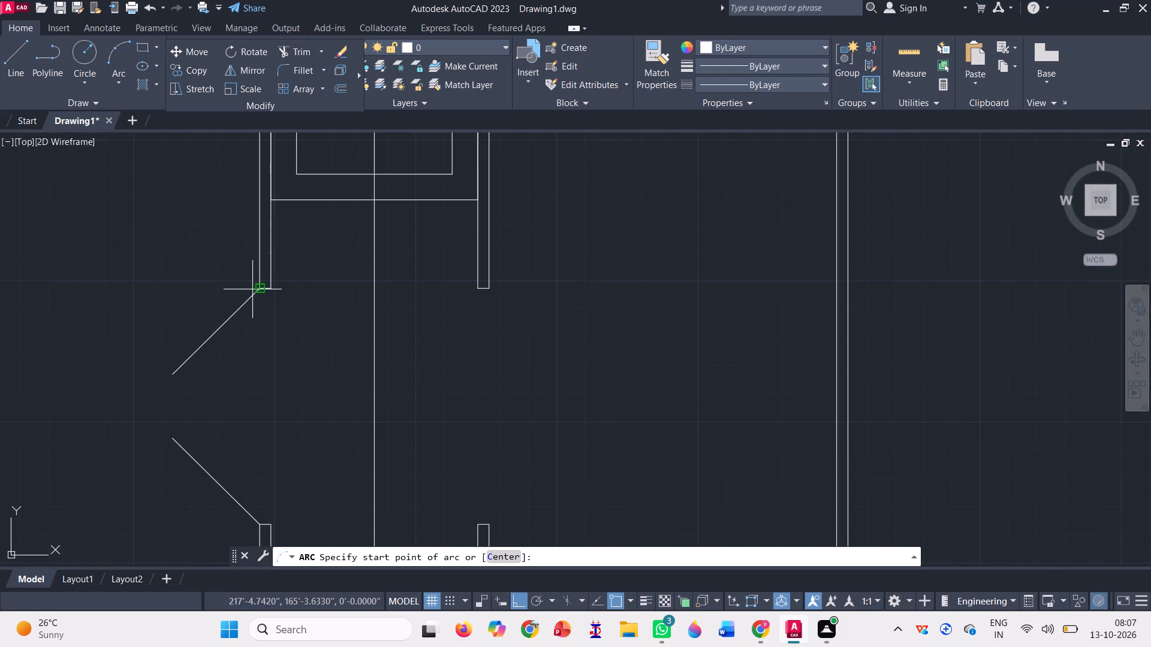
scroll(255, 294, "down", 1)
left_click(206, 338)
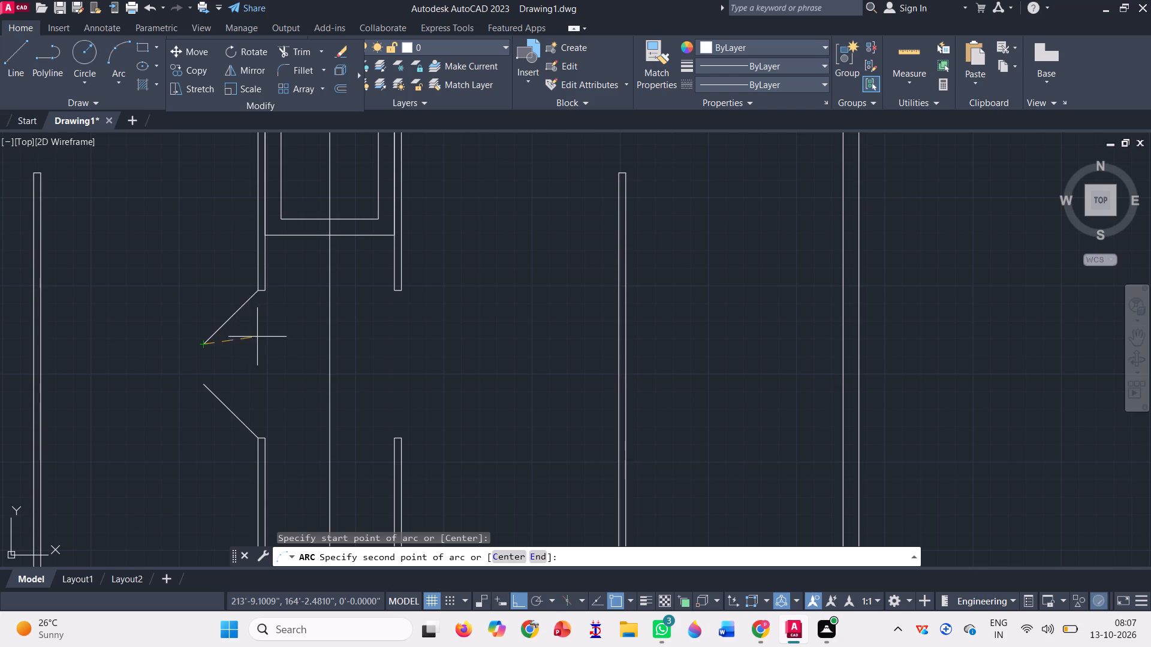
left_click(255, 339)
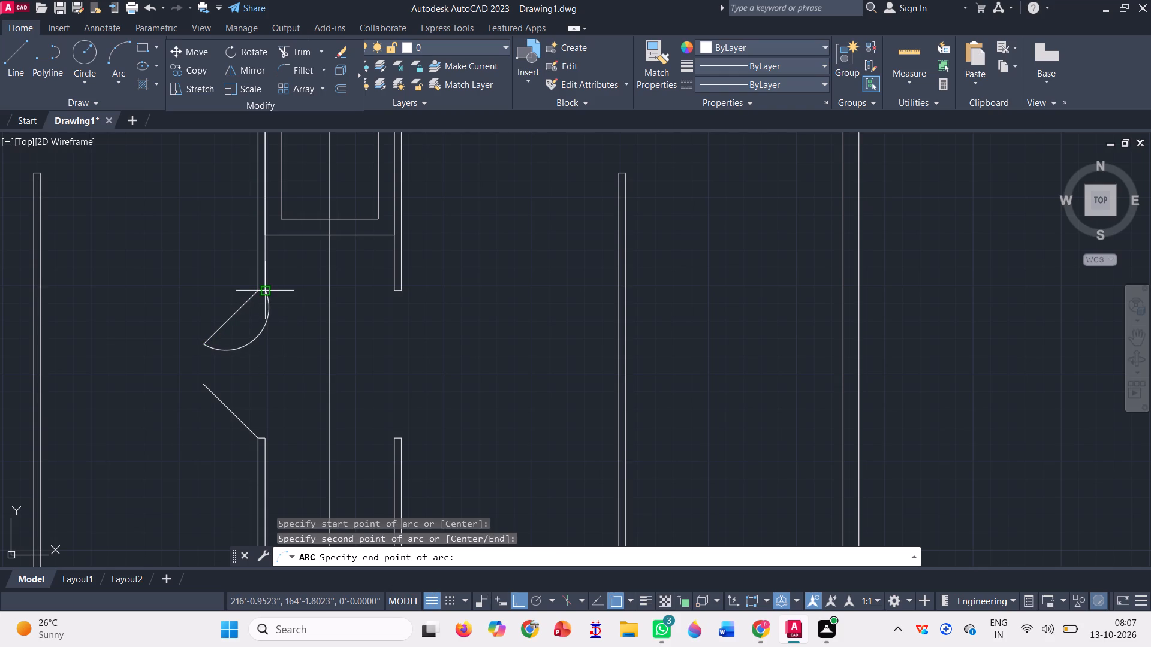
scroll(269, 295, "up", 3)
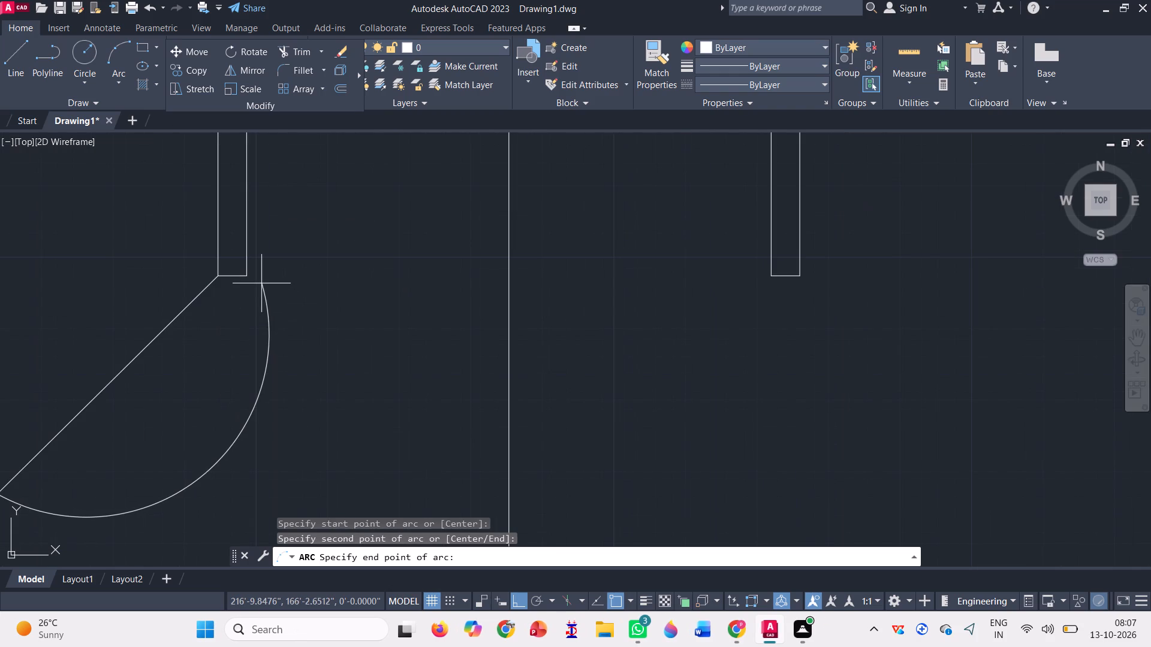
left_click(250, 273)
scroll(332, 249, "down", 3)
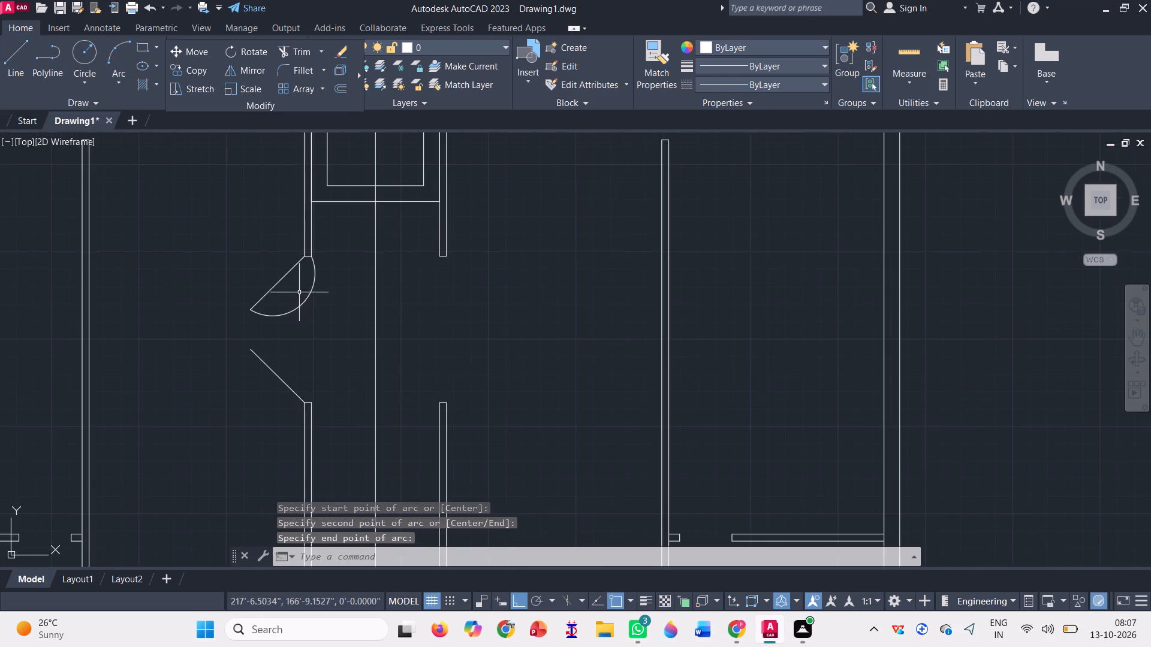
Draw a matching three-point arc from the lower leaf's free end to the lower wall end's inner corner.
scroll(279, 312, "down", 1)
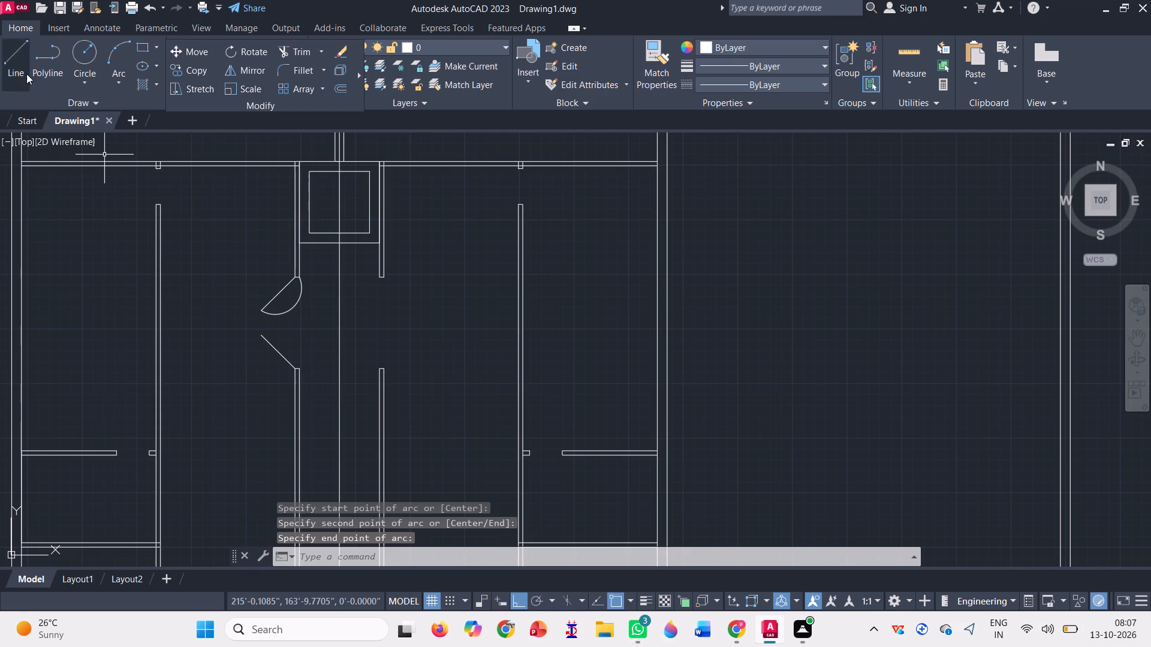
left_click(119, 52)
scroll(253, 326, "up", 2)
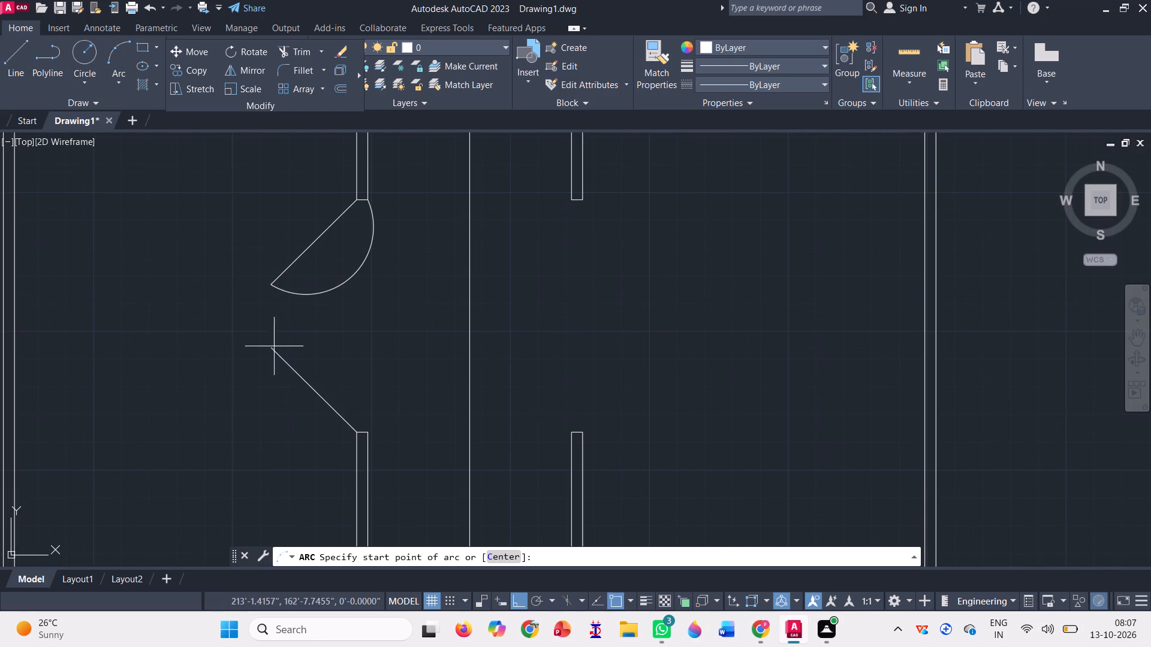
left_click(272, 349)
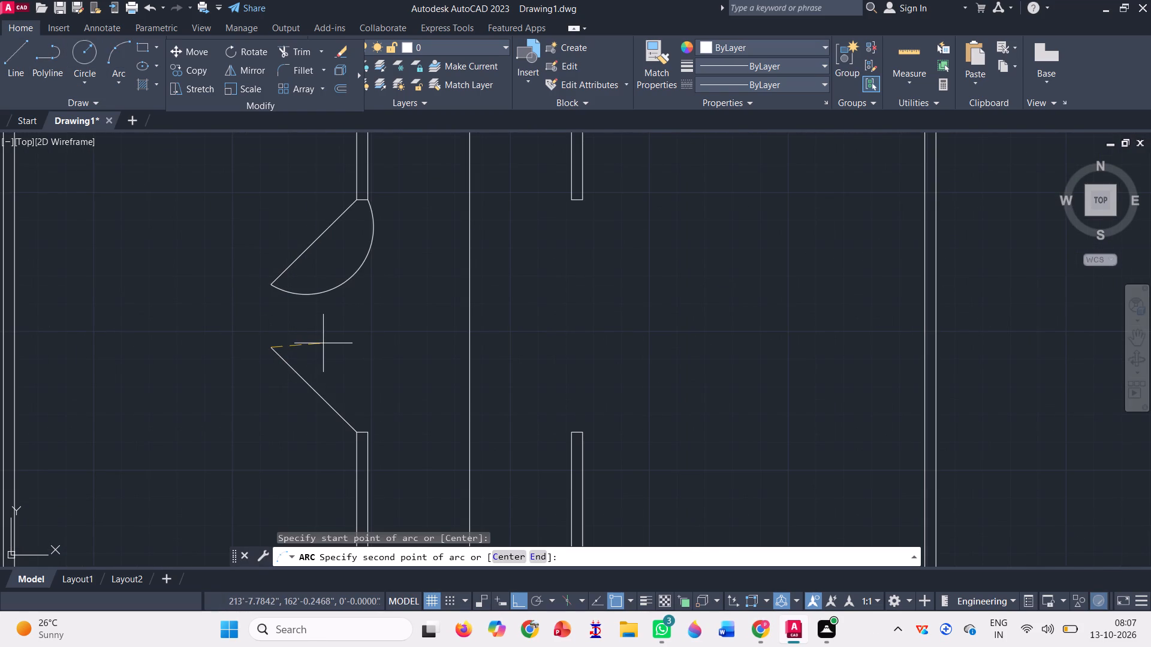
left_click(341, 355)
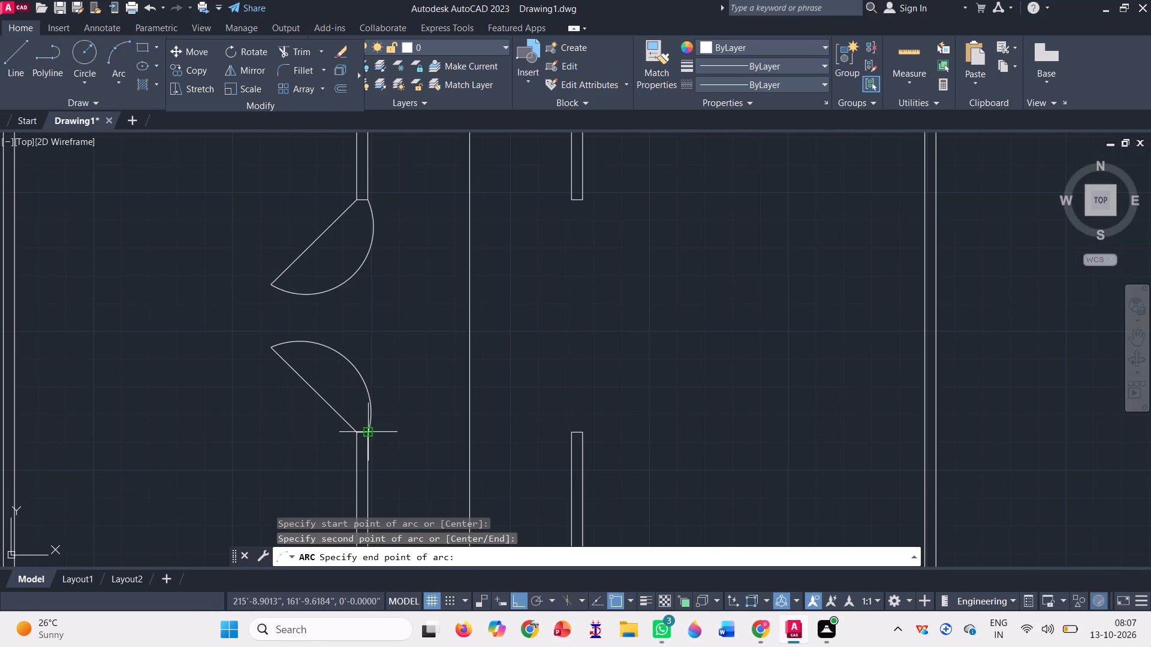
left_click(368, 433)
scroll(336, 371, "down", 4)
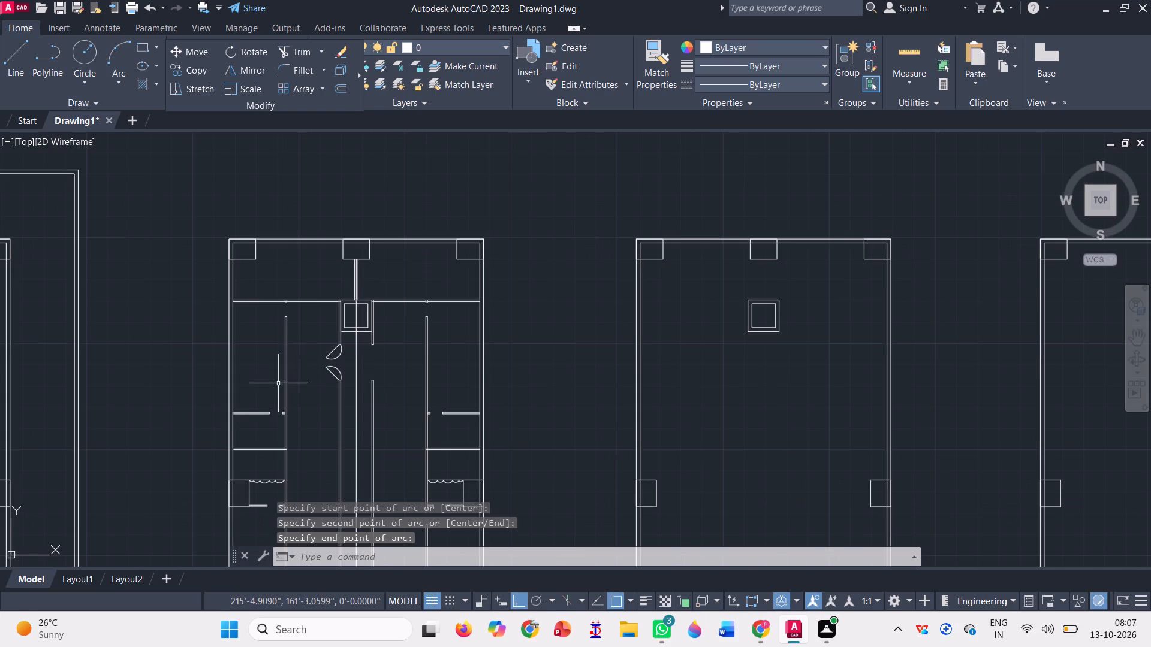
key("space")
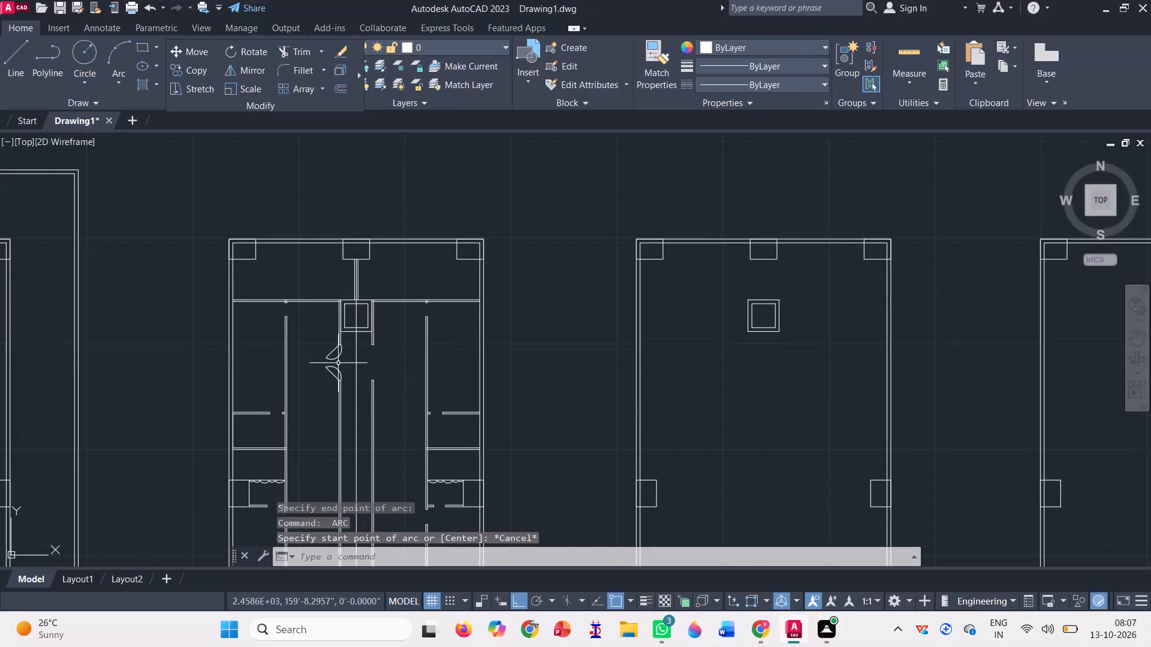
With Ortho off, draw a slanted door-leaf line down-left from the outer corner of the left half's upper wall stub, above its opening.
scroll(338, 363, "up", 3)
scroll(298, 291, "down", 3)
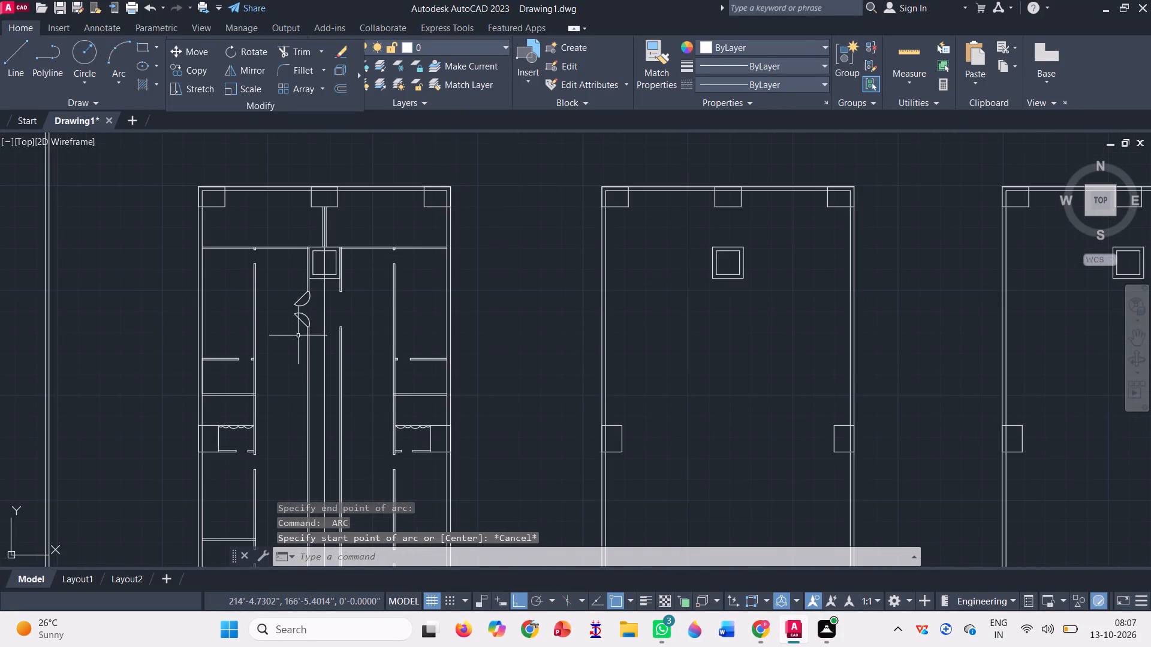
scroll(313, 328, "up", 1)
scroll(313, 328, "down", 2)
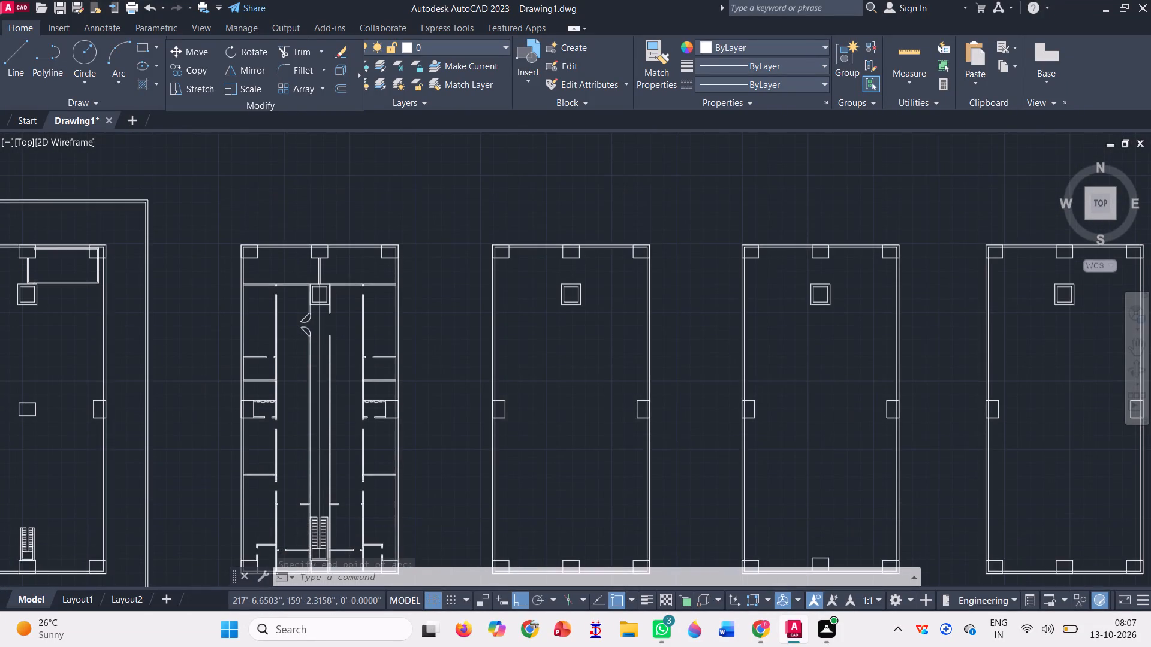
left_click(5, 54)
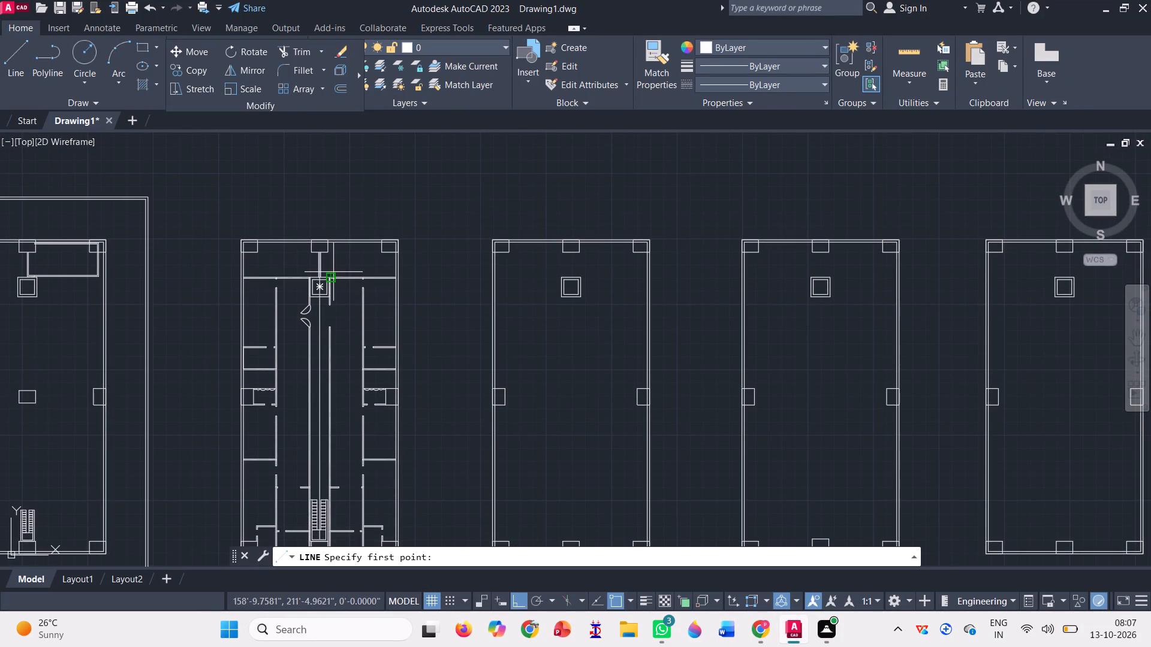
scroll(260, 275, "up", 3)
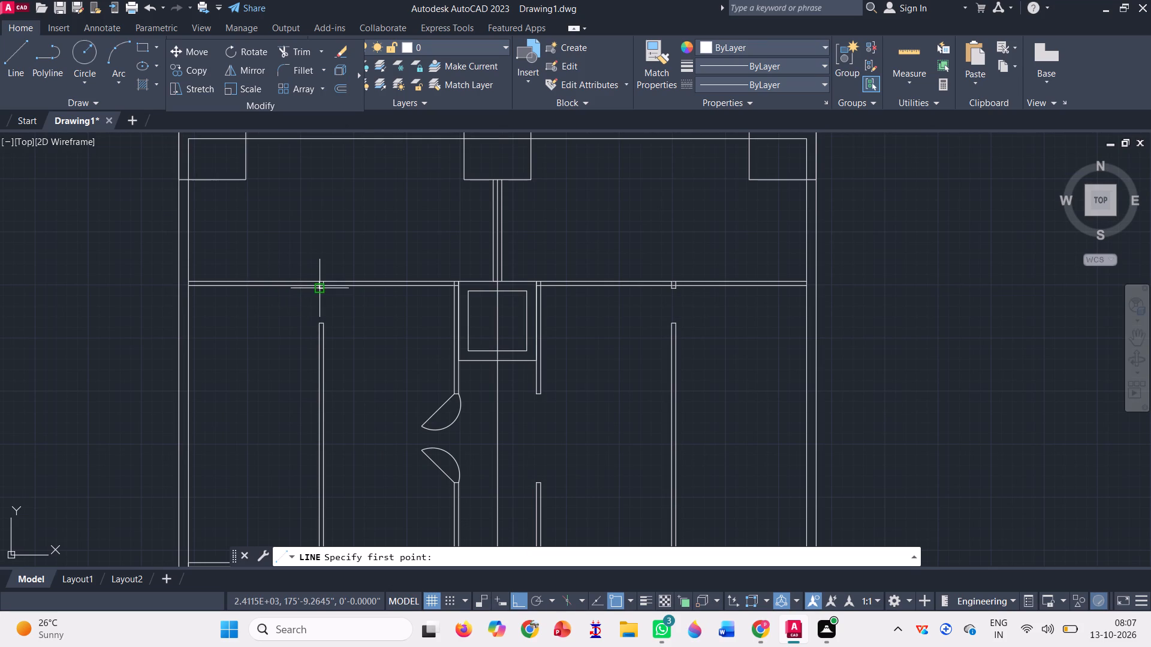
left_click(317, 290)
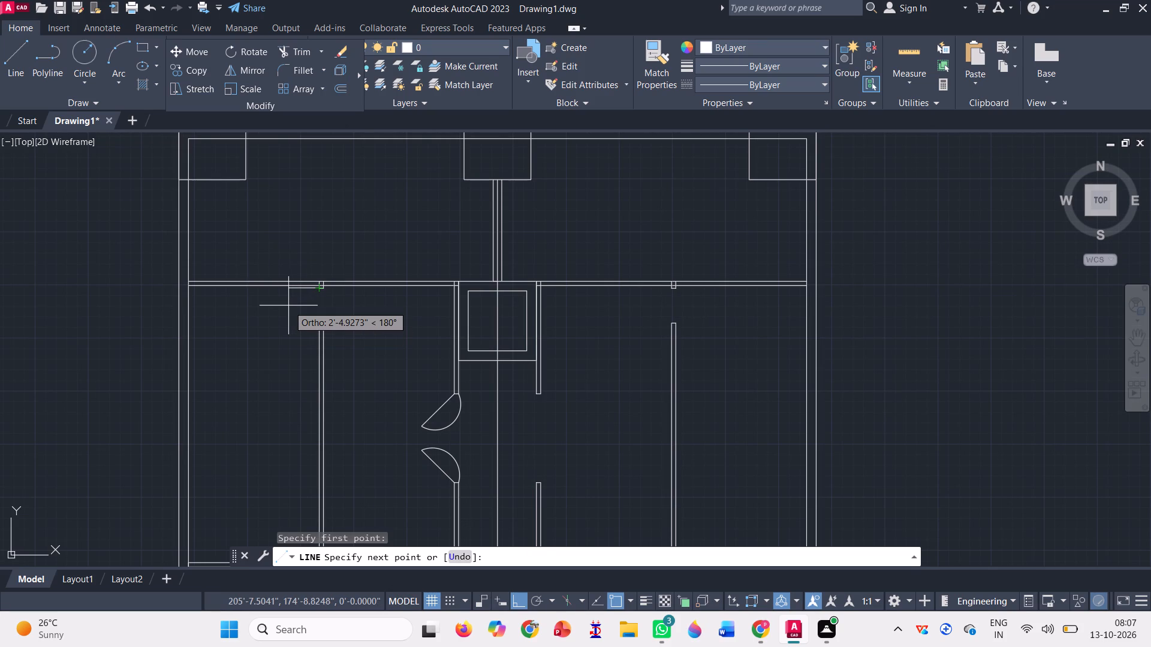
key("F8")
left_click(288, 306)
scroll(312, 223, "down", 2)
key("space")
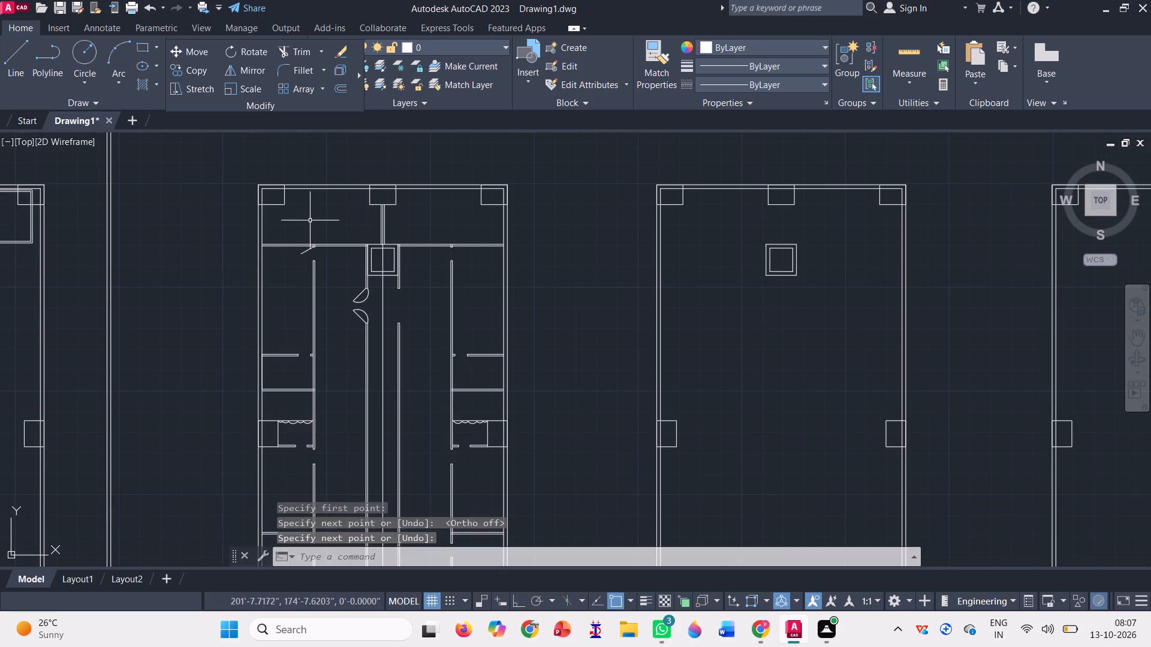
Copy the slanted door leaf from its stub corner to the outer wall corner above the opening below the left wavy-line room.
scroll(310, 220, "down", 1)
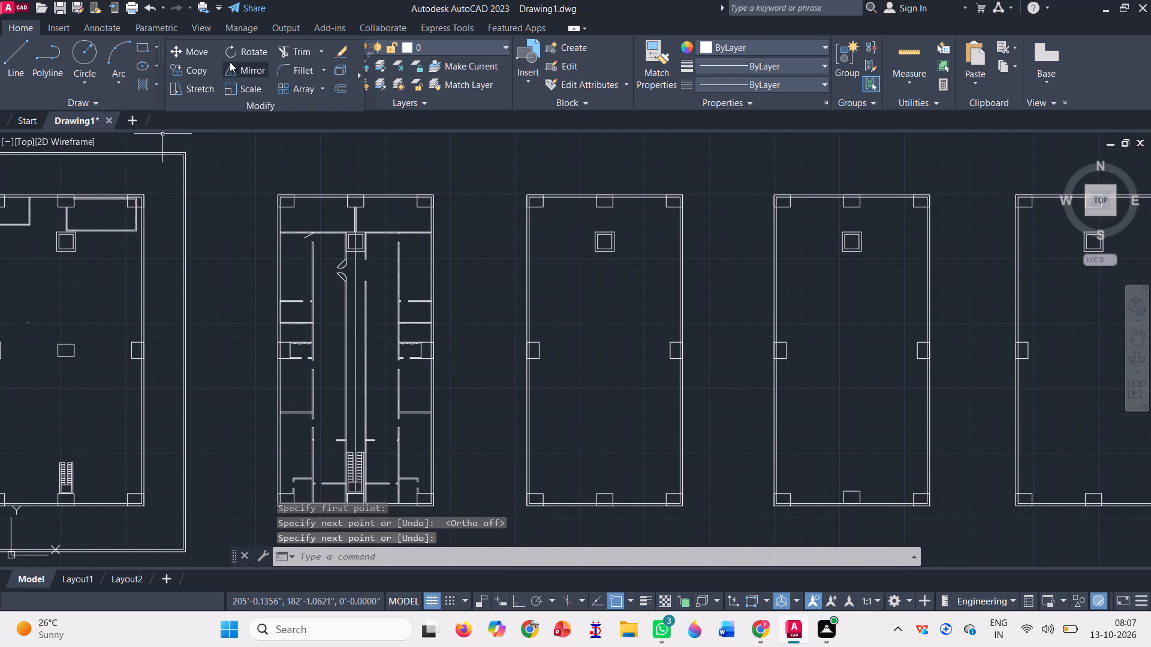
left_click(204, 68)
scroll(283, 197, "up", 3)
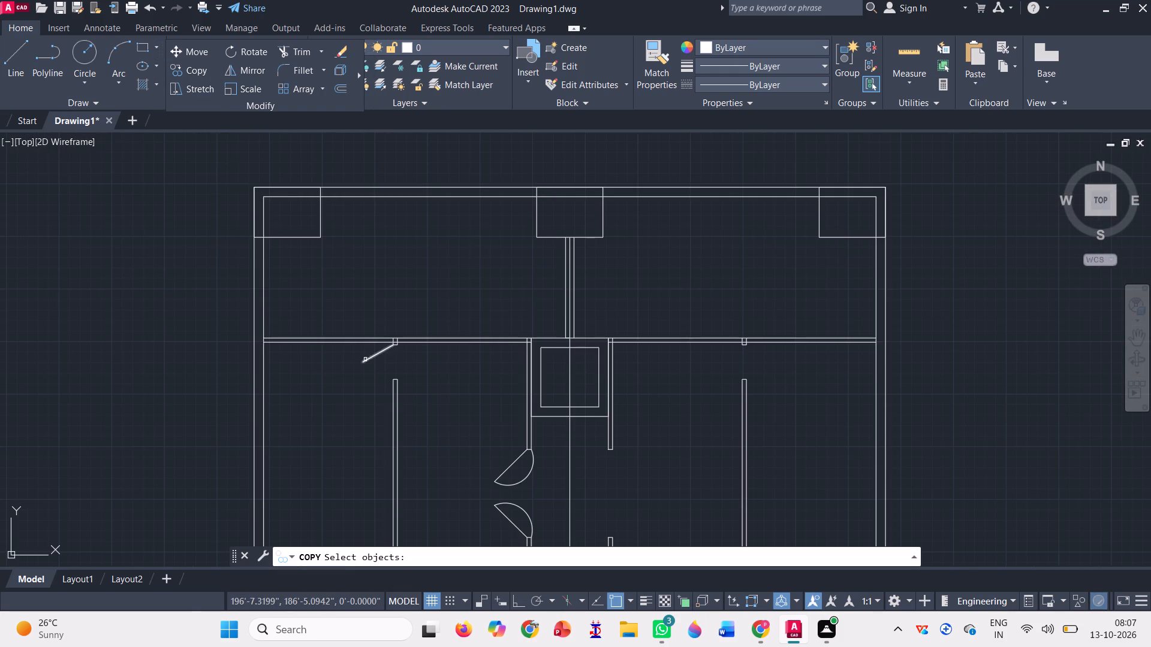
left_click(368, 362)
key("Return")
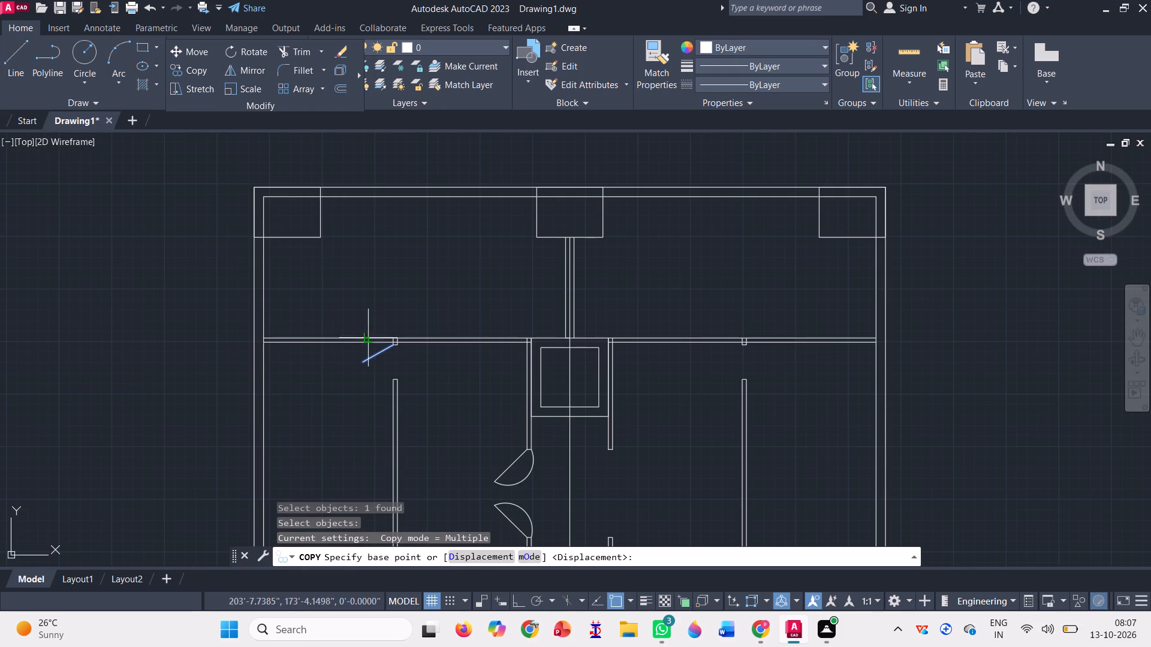
scroll(370, 337, "up", 4)
left_click(498, 379)
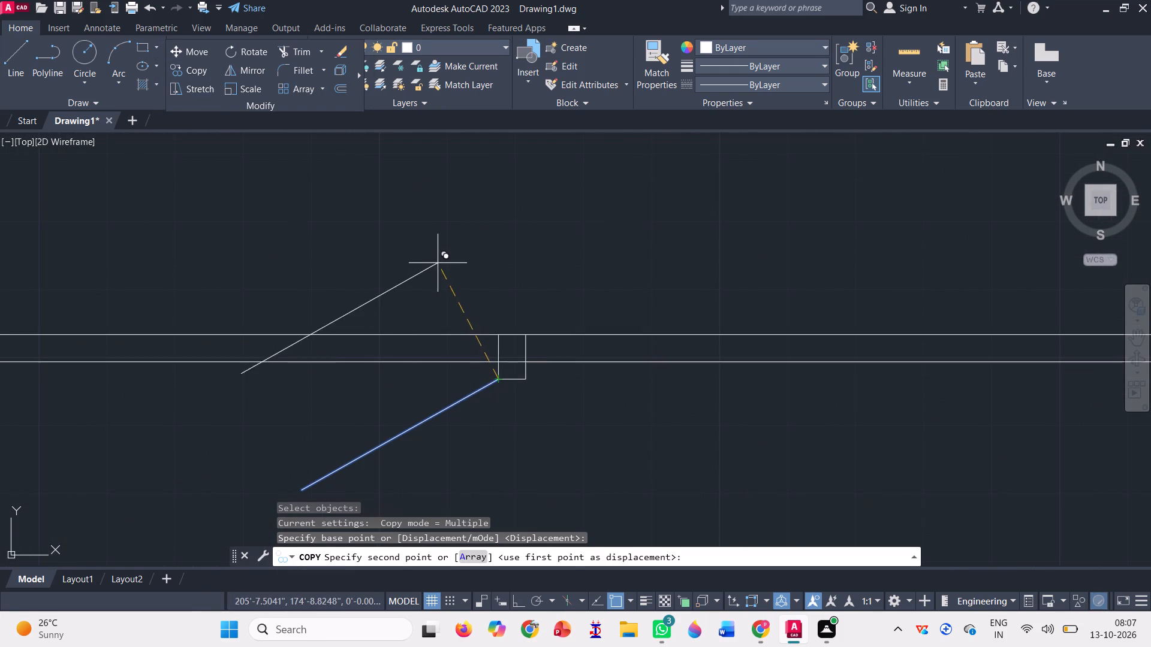
scroll(438, 262, "down", 2)
scroll(473, 225, "down", 4)
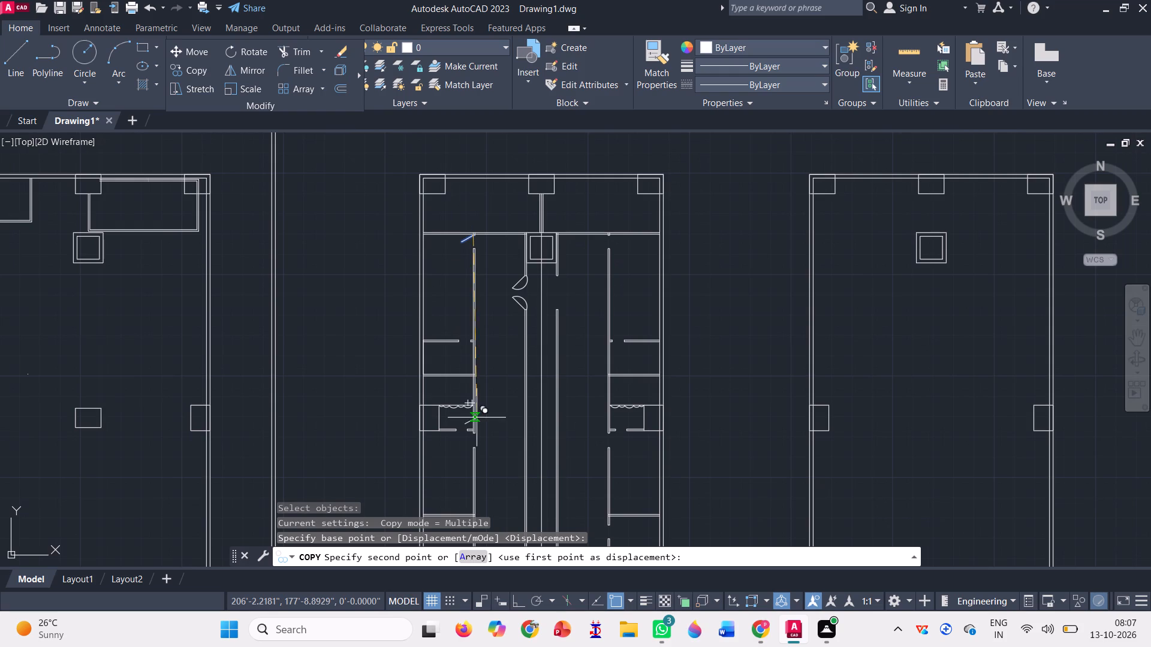
scroll(477, 443, "up", 3)
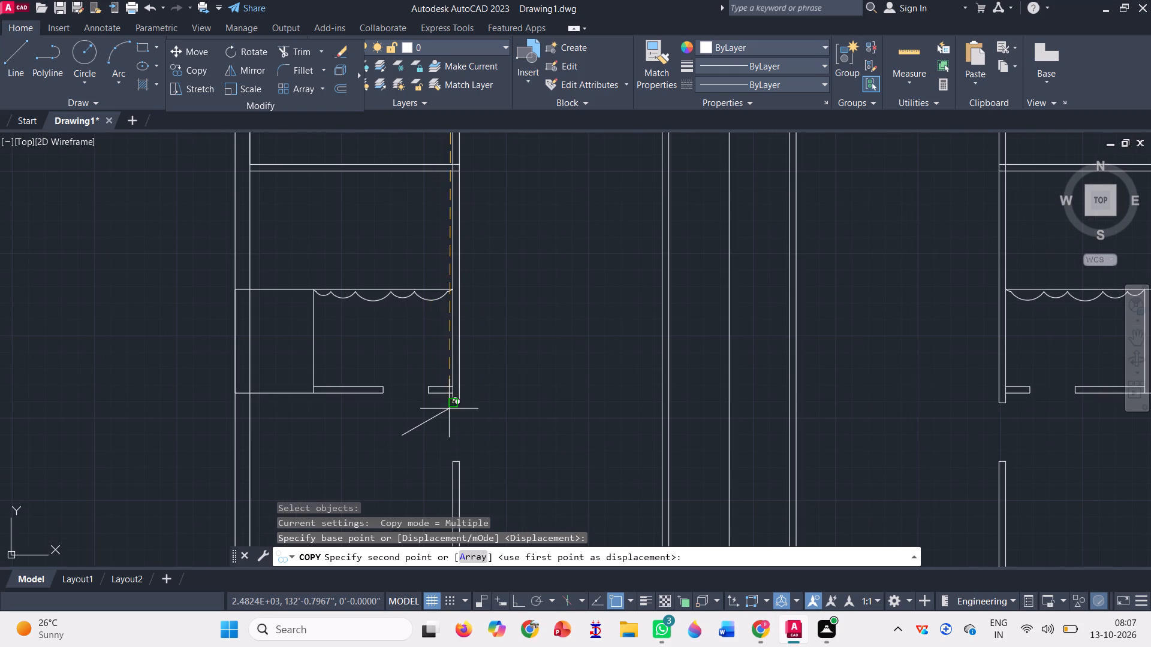
left_click(451, 405)
Place another copy of the leaf at the wall corner above the next opening down, below the horizontal cross wall.
scroll(418, 244, "down", 3)
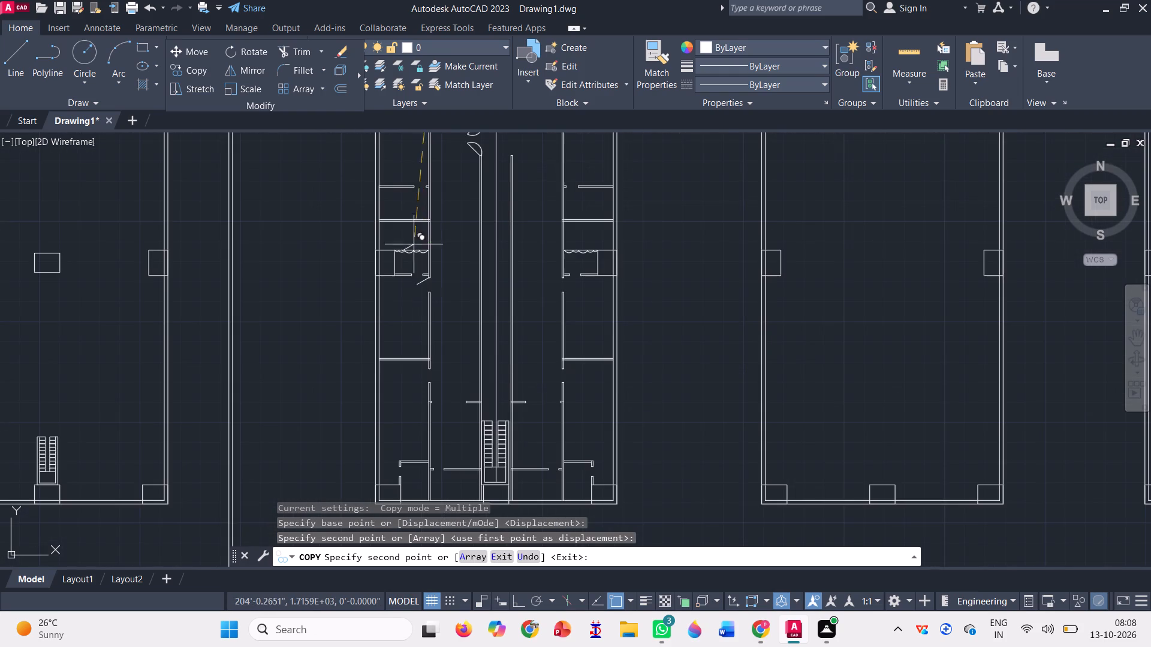
scroll(431, 373, "up", 4)
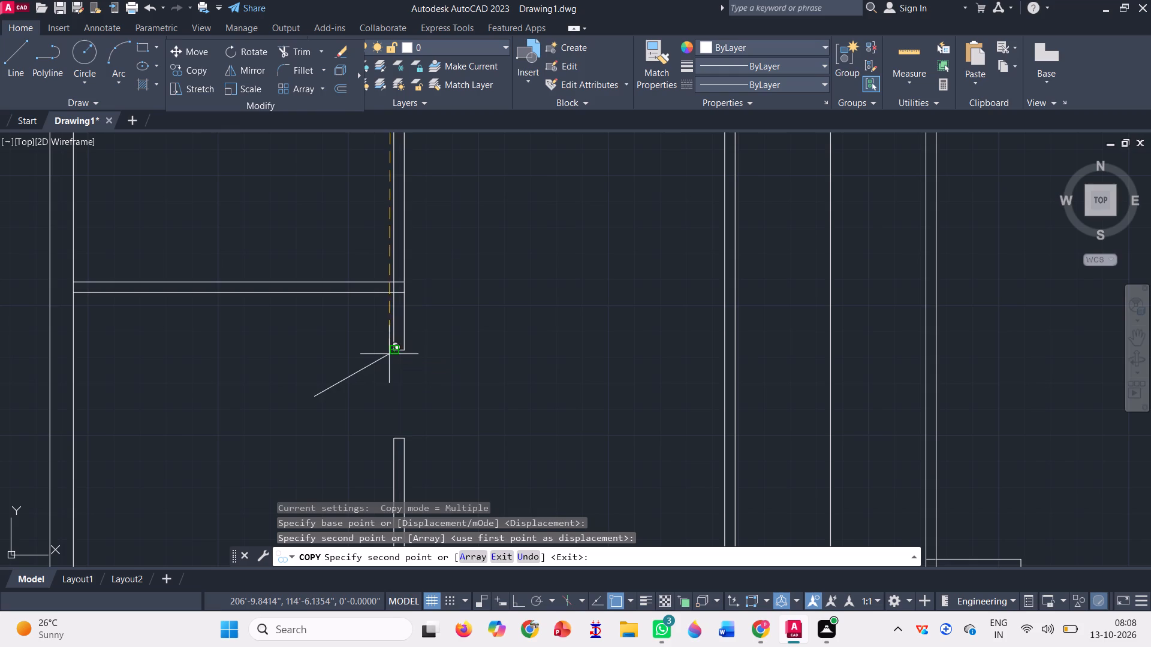
left_click(391, 347)
scroll(378, 262, "down", 4)
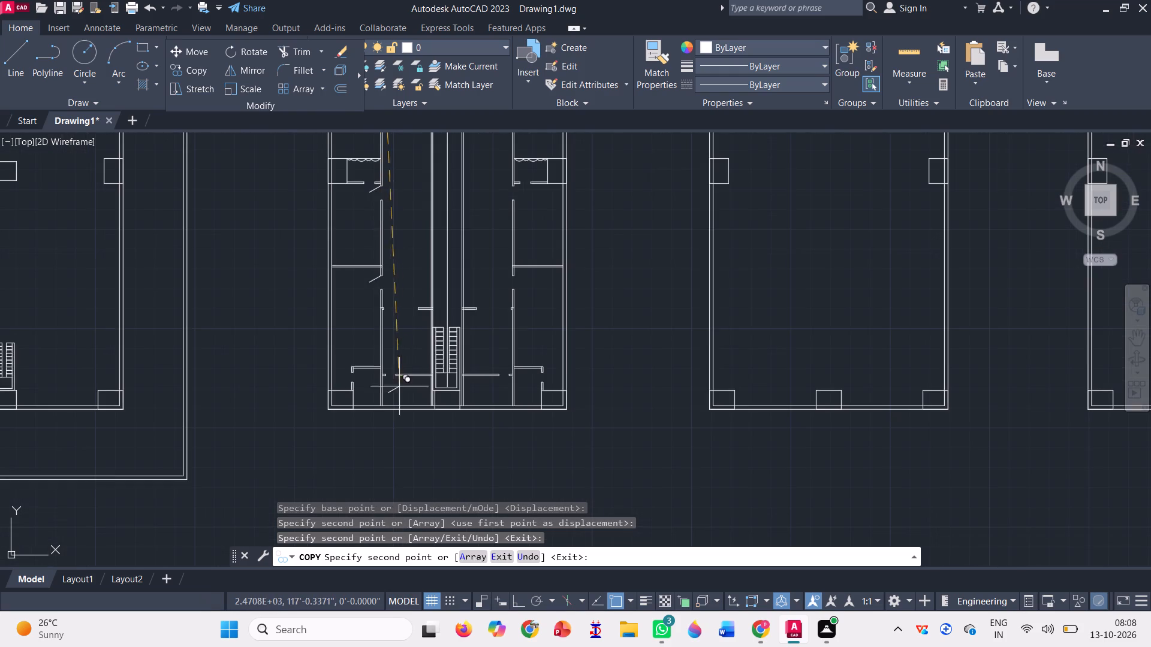
scroll(371, 381, "up", 3)
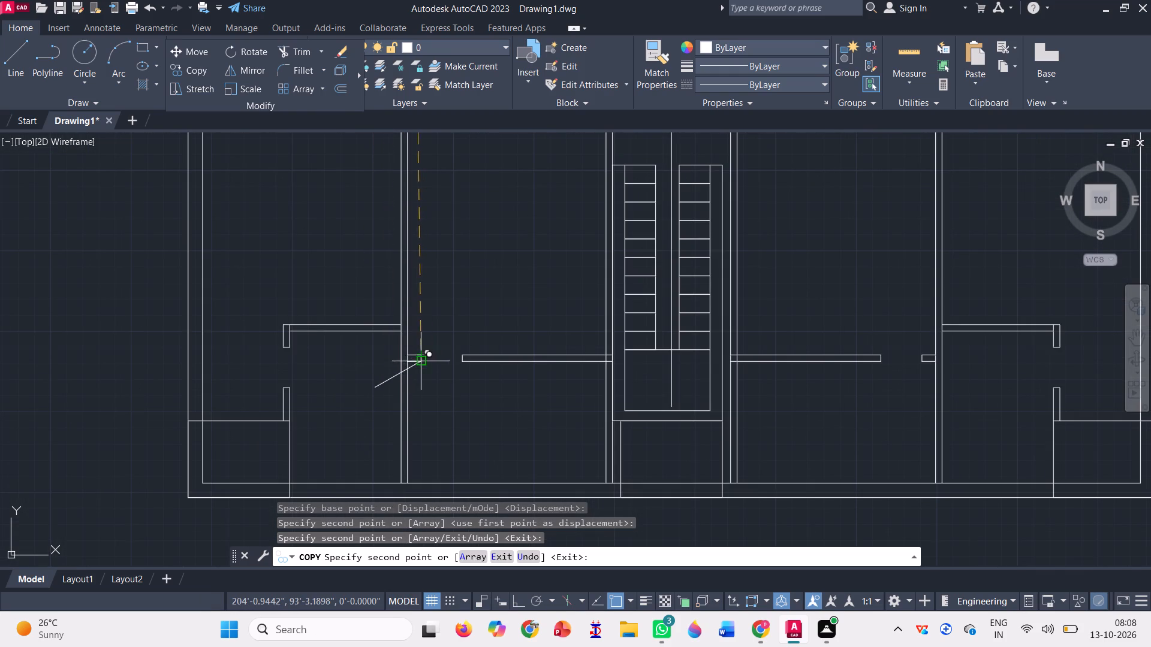
key("space")
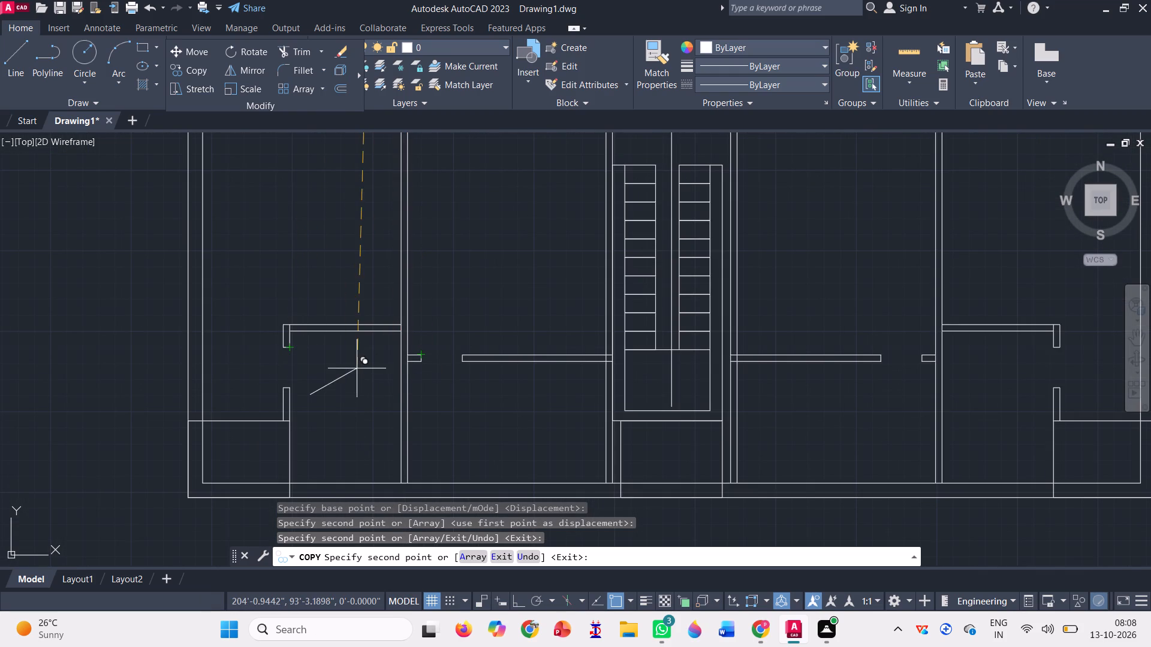
Draw a vertical door-leaf line down from the wall stub's lower outer corner at the cross-wall opening in the left half, beside the staircase.
left_click(15, 52)
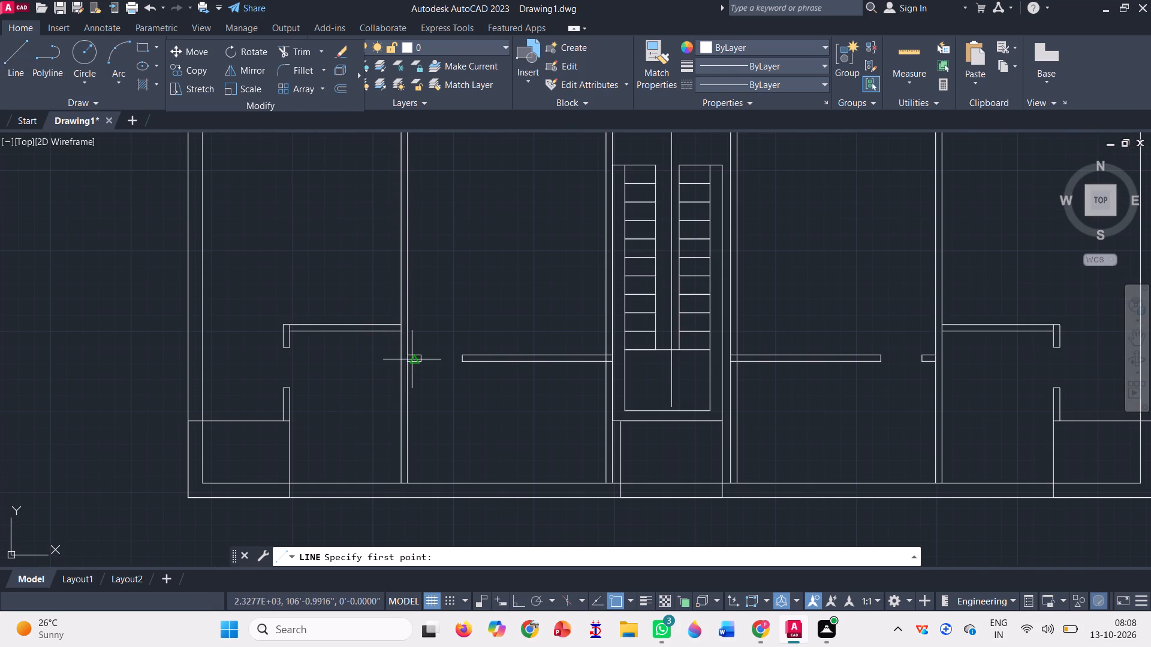
left_click(421, 362)
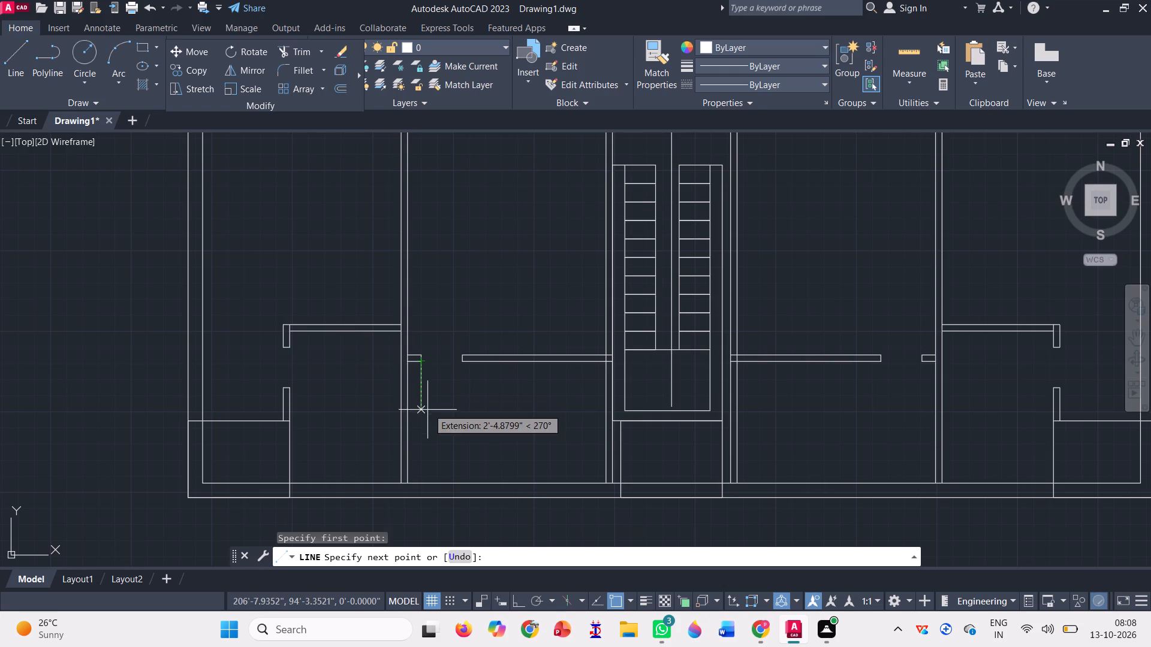
left_click(420, 421)
key("space")
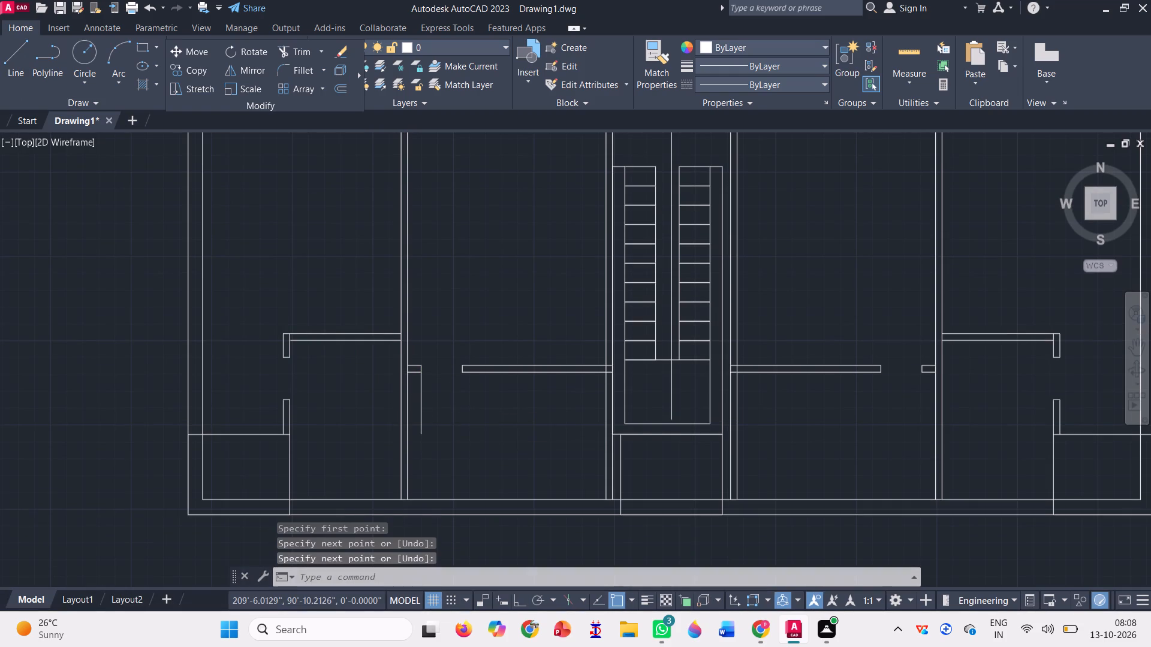
Draw a horizontal door-leaf line into the small lower-left room from the inner corner of the wall end below its opening.
key("l")
key("Return")
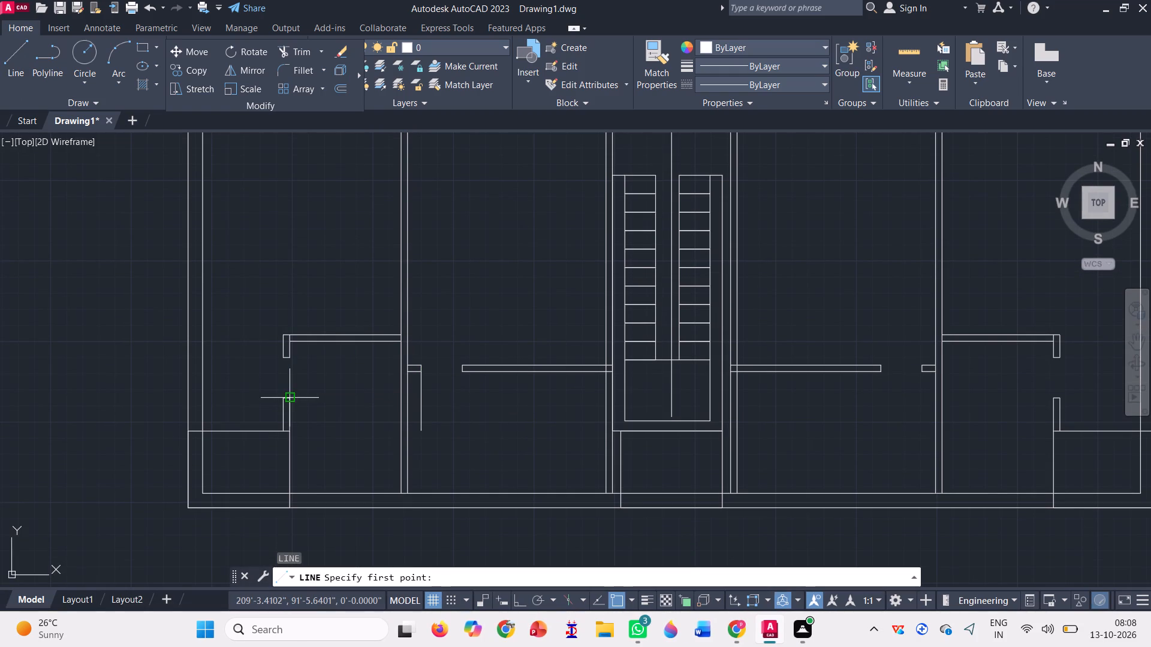
left_click(292, 396)
left_click(329, 399)
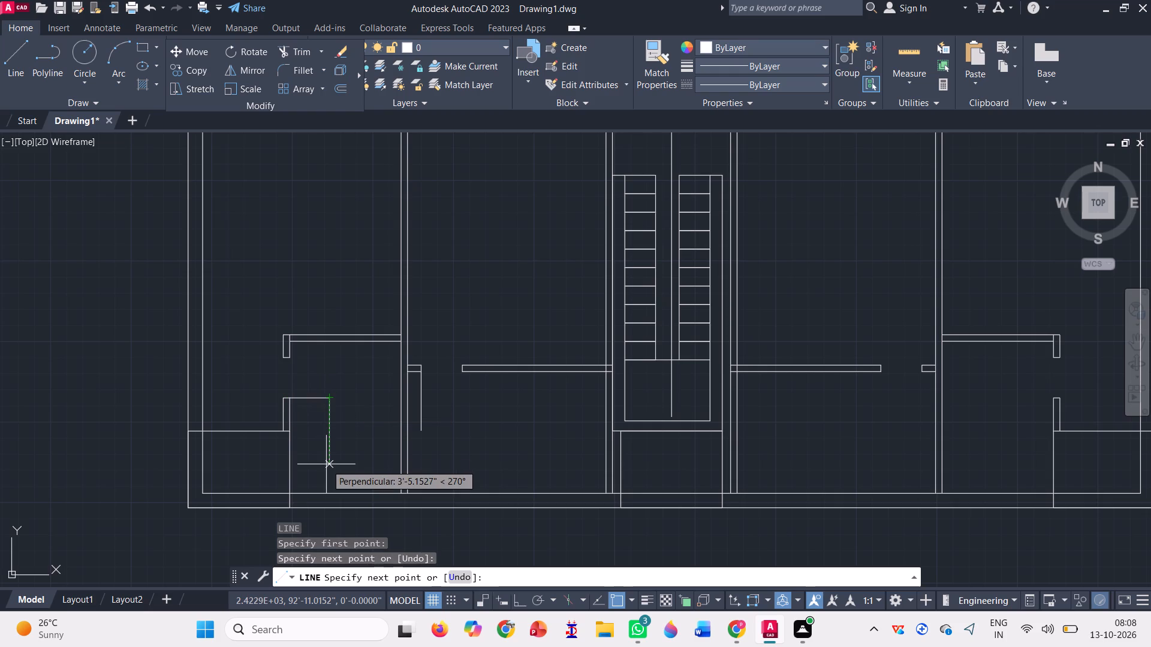
key("space")
Draw a vertical door-leaf line upward into the left wavy-line room from the short wall stub's upper corner at its opening.
scroll(326, 464, "down", 4)
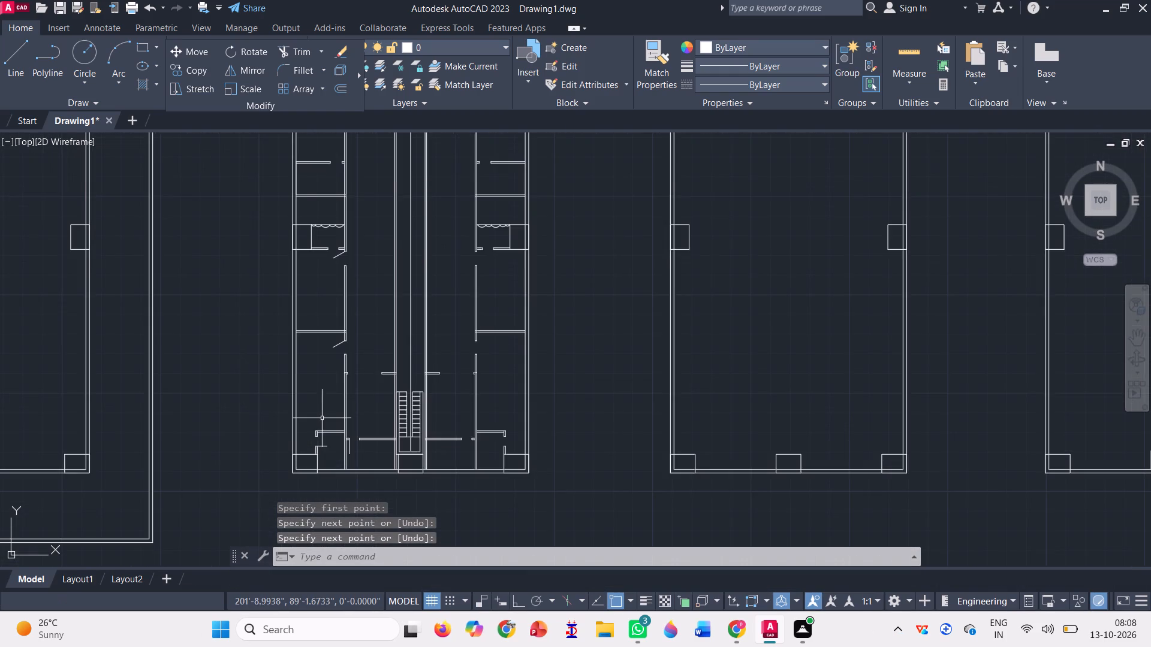
scroll(309, 310, "up", 3)
scroll(373, 312, "up", 2)
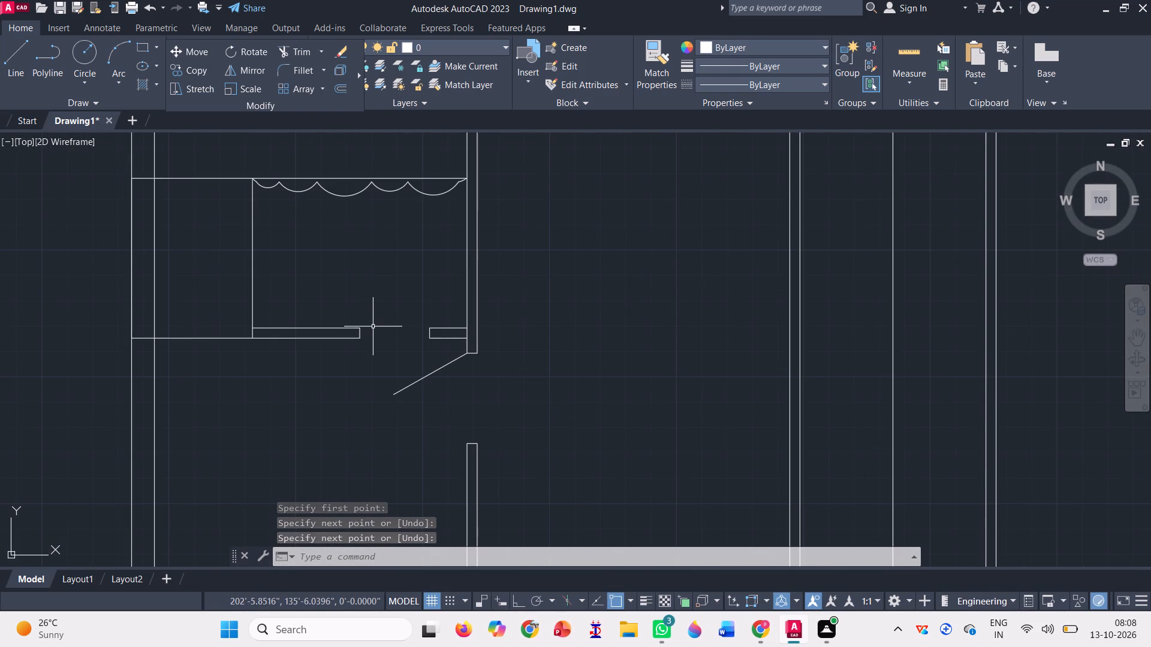
key("l")
key("Return")
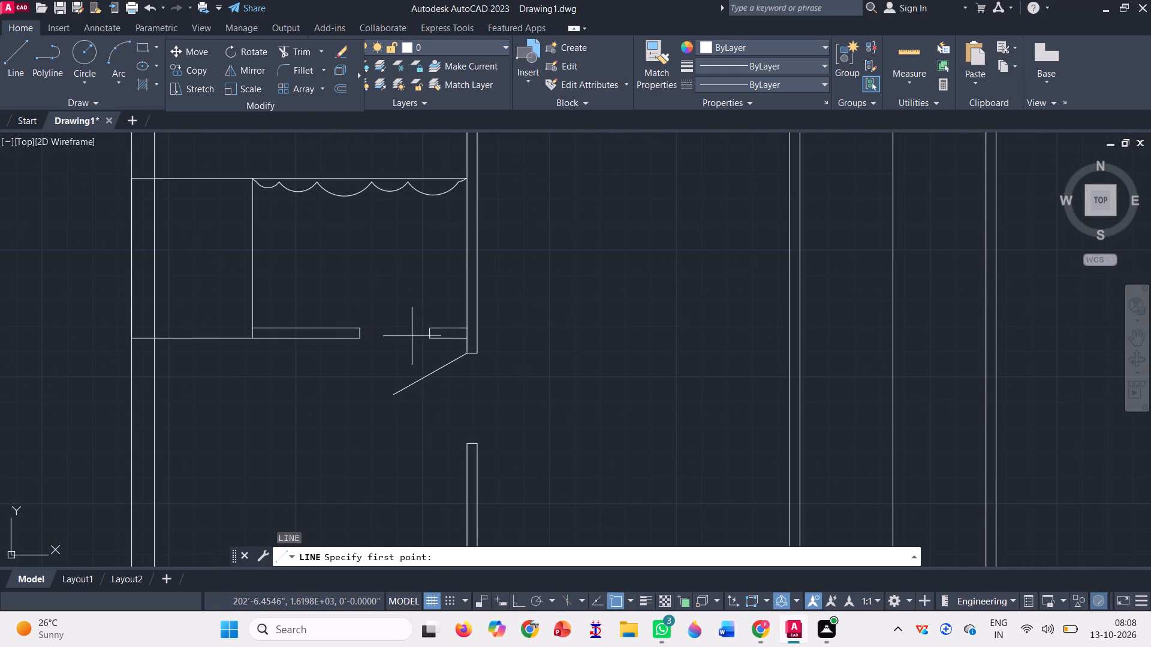
left_click(429, 324)
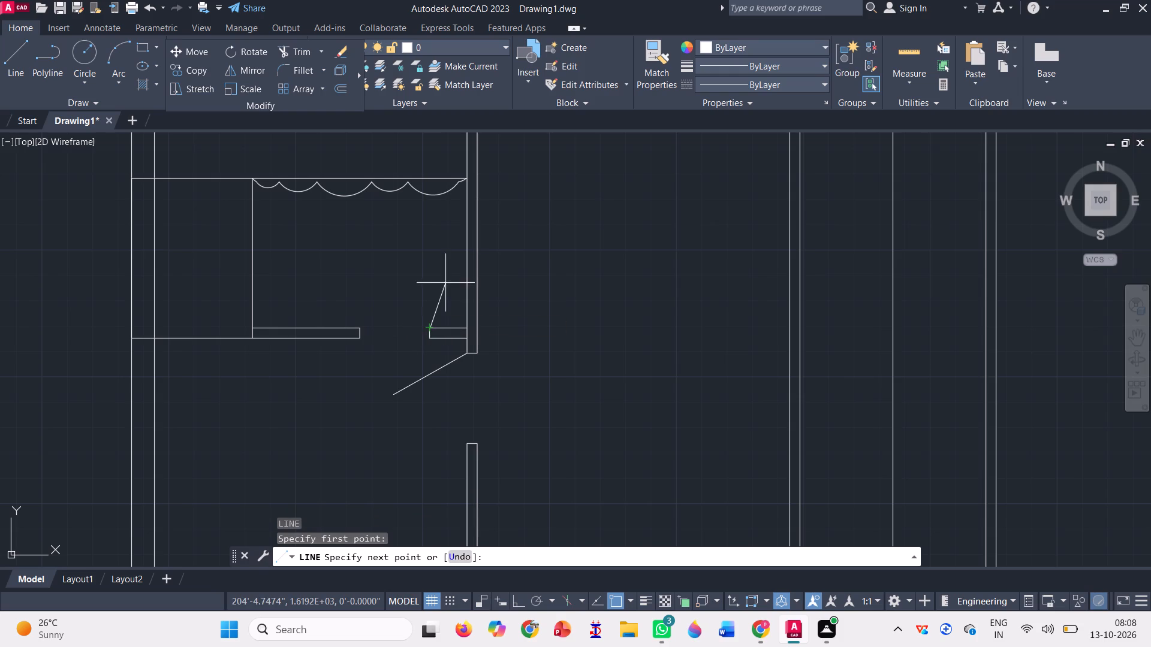
left_click(432, 260)
scroll(408, 365, "down", 1)
key("space")
Draw a vertical door-leaf line down from the short stub's lower corner at the cross-wall opening above the left wavy-line room.
scroll(408, 365, "down", 2)
scroll(379, 315, "down", 1)
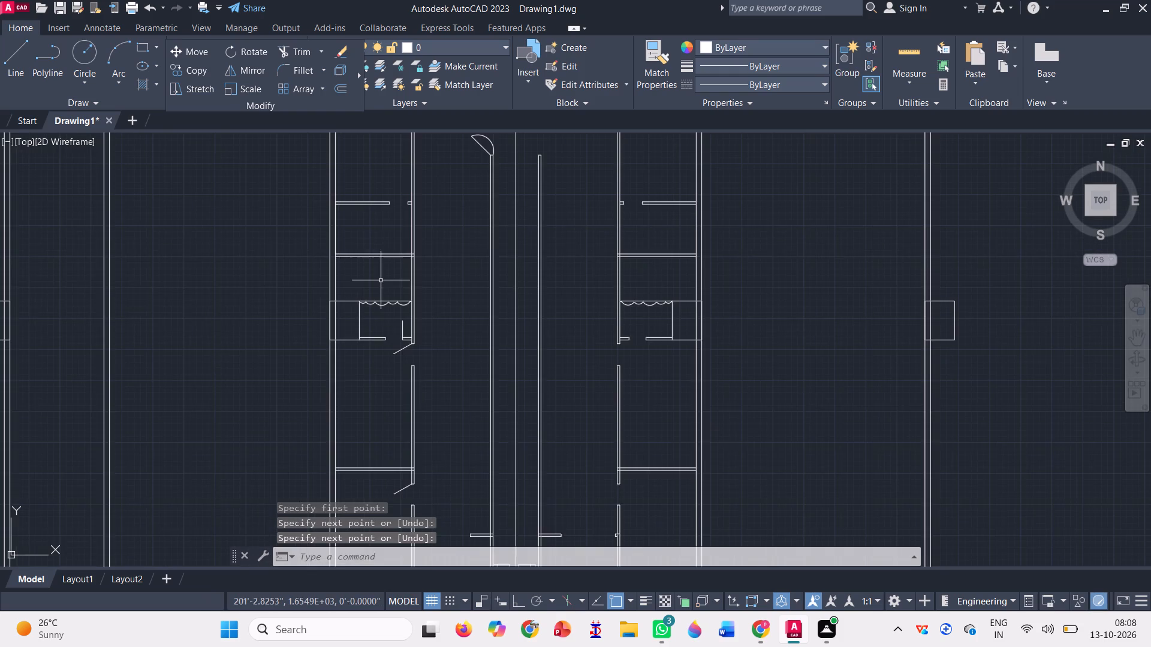
scroll(381, 189, "up", 4)
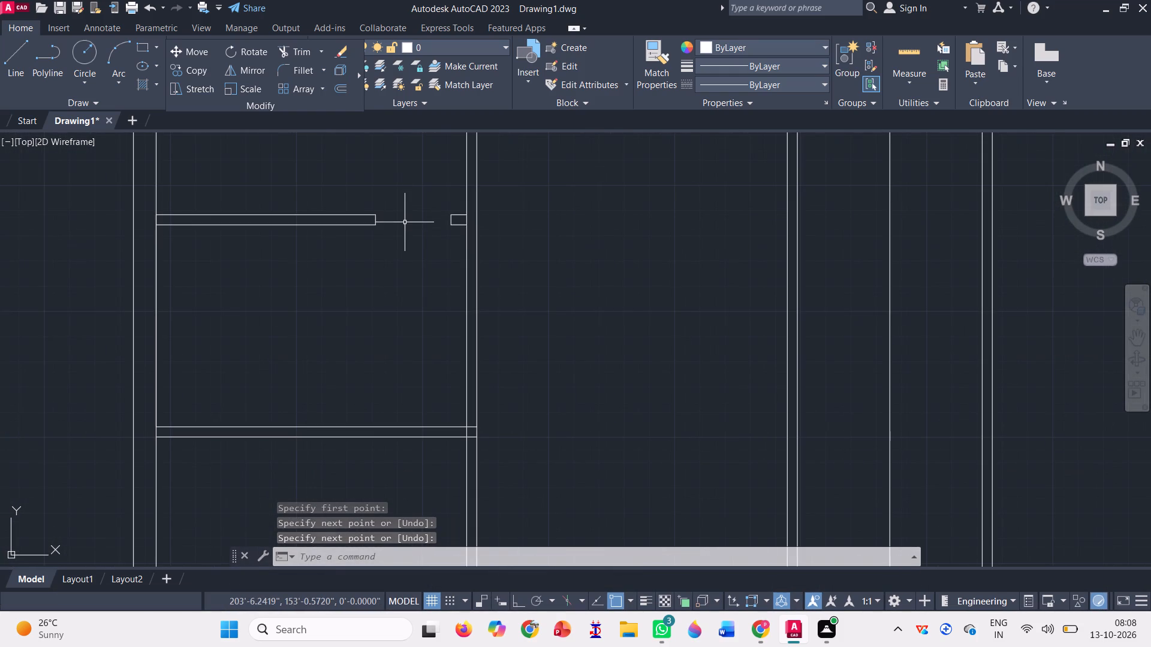
key("l")
key("Return")
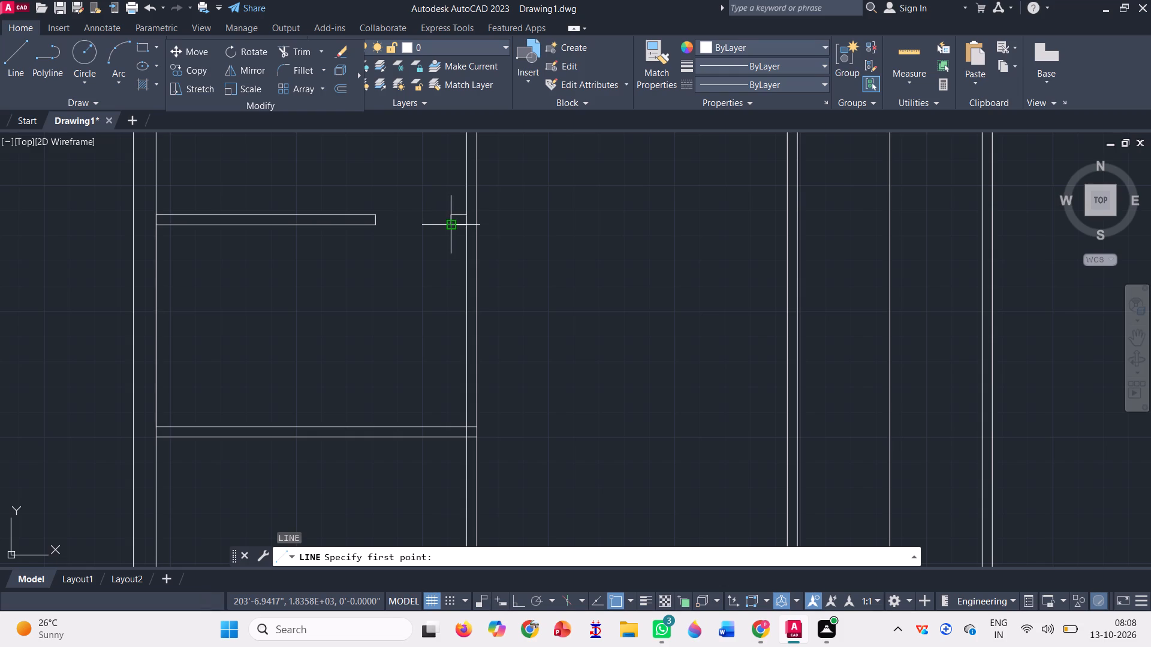
left_click(448, 225)
left_click(450, 303)
key("space")
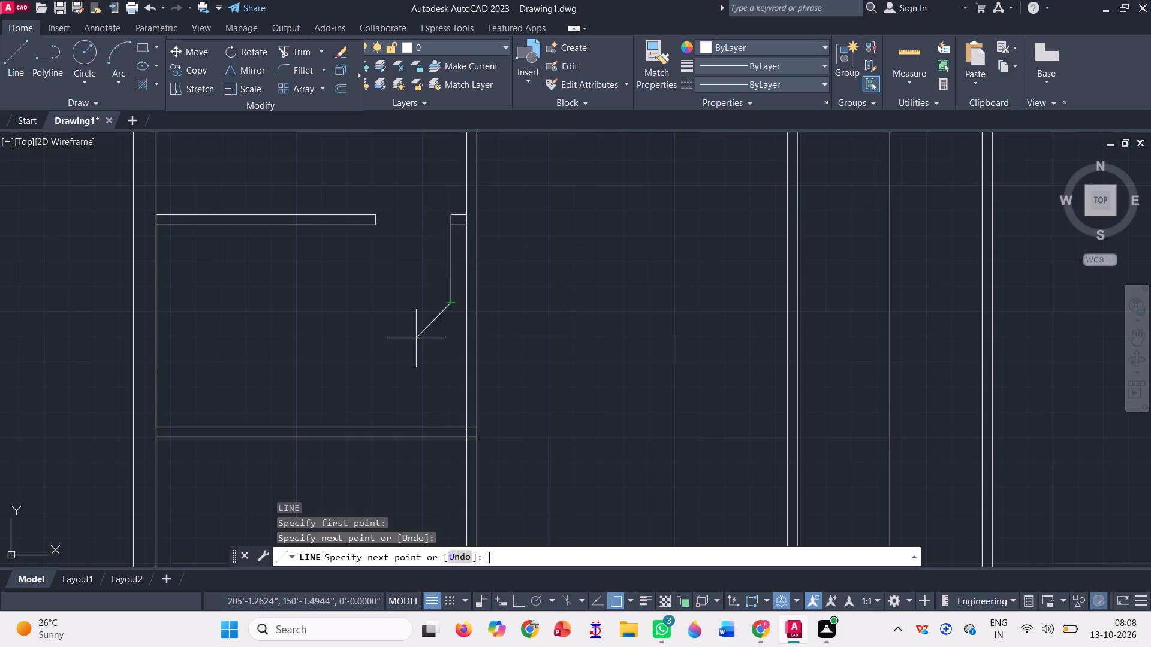
Mirror all the left half's door leaves and swing arcs about the plan's vertical centre line with Ortho on, keeping the originals.
scroll(416, 338, "down", 4)
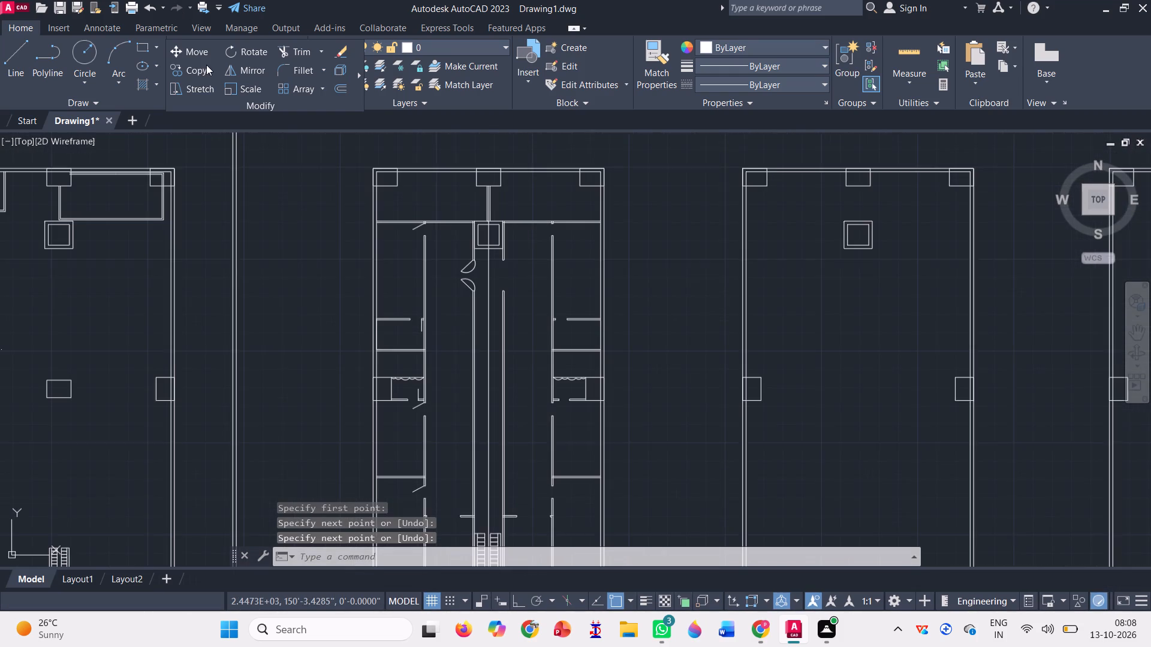
left_click(238, 69)
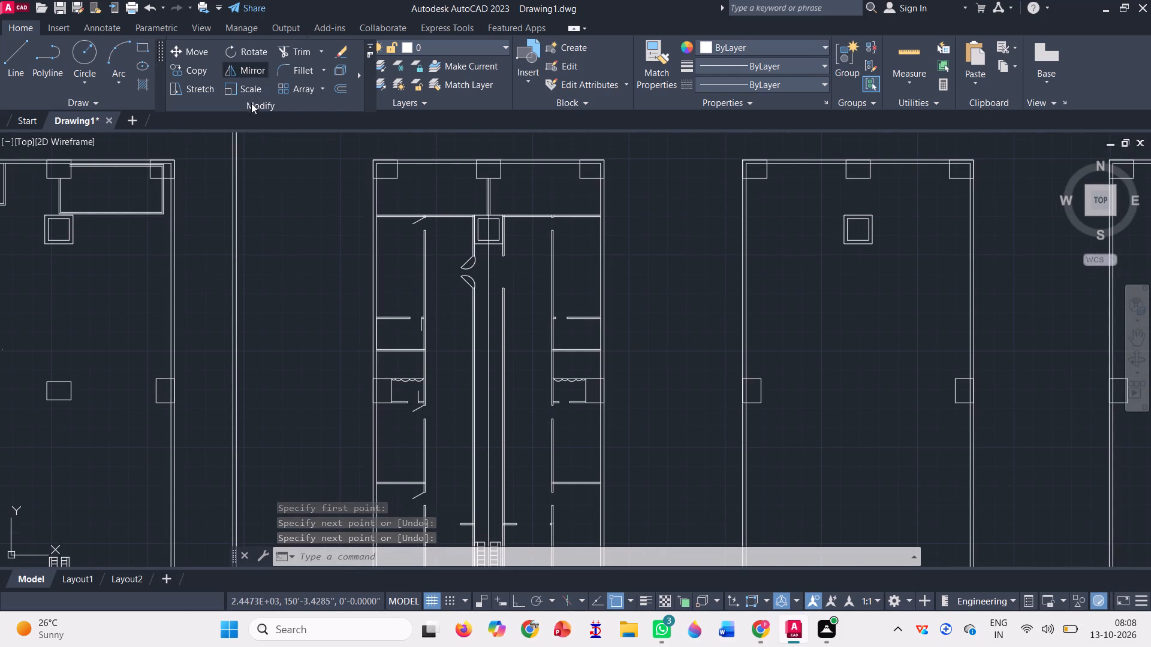
scroll(435, 219, "up", 3)
left_click(351, 226)
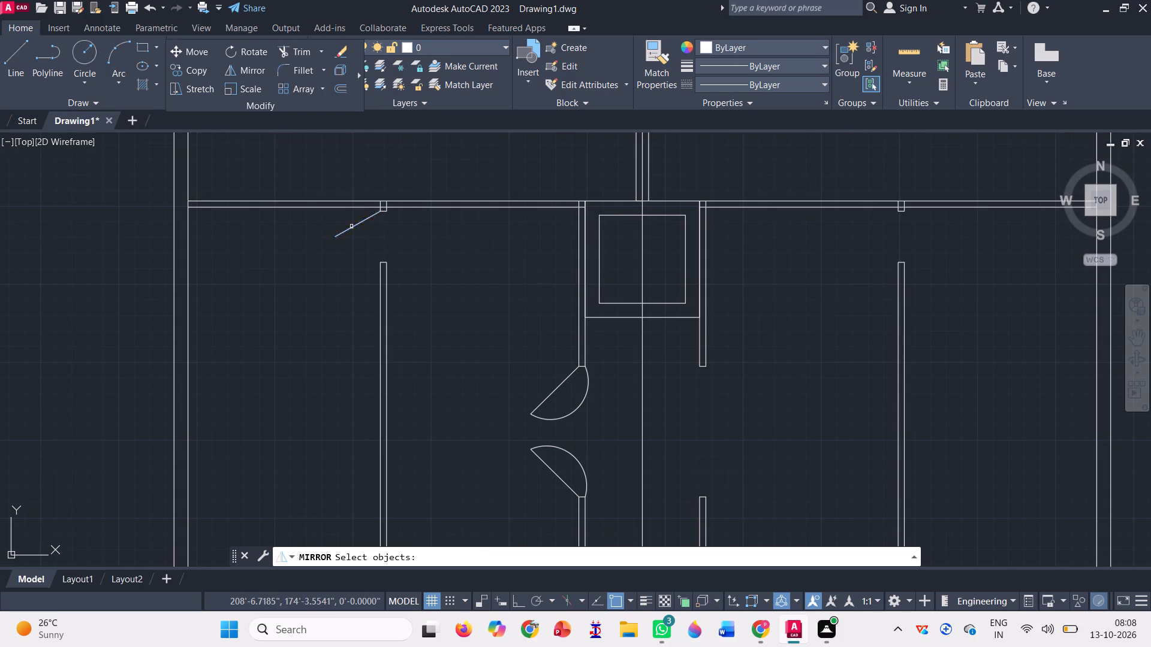
left_click(560, 491)
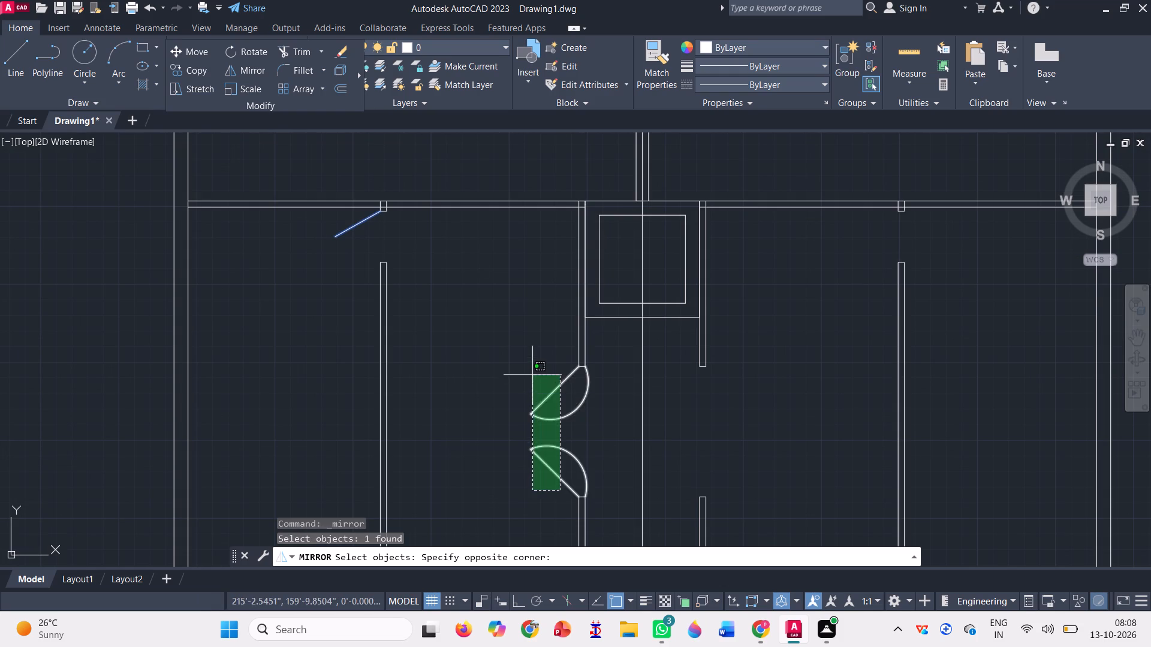
left_click(532, 375)
scroll(530, 311, "down", 2)
scroll(451, 467, "up", 3)
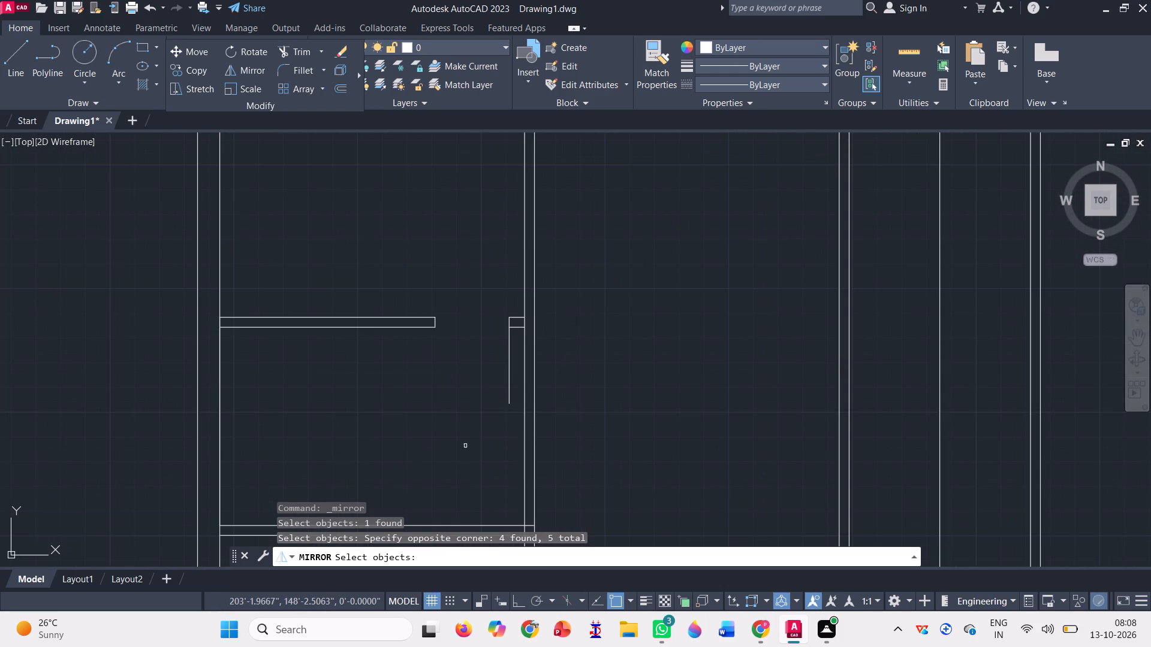
left_click(515, 379)
left_click(472, 389)
scroll(465, 263, "down", 3)
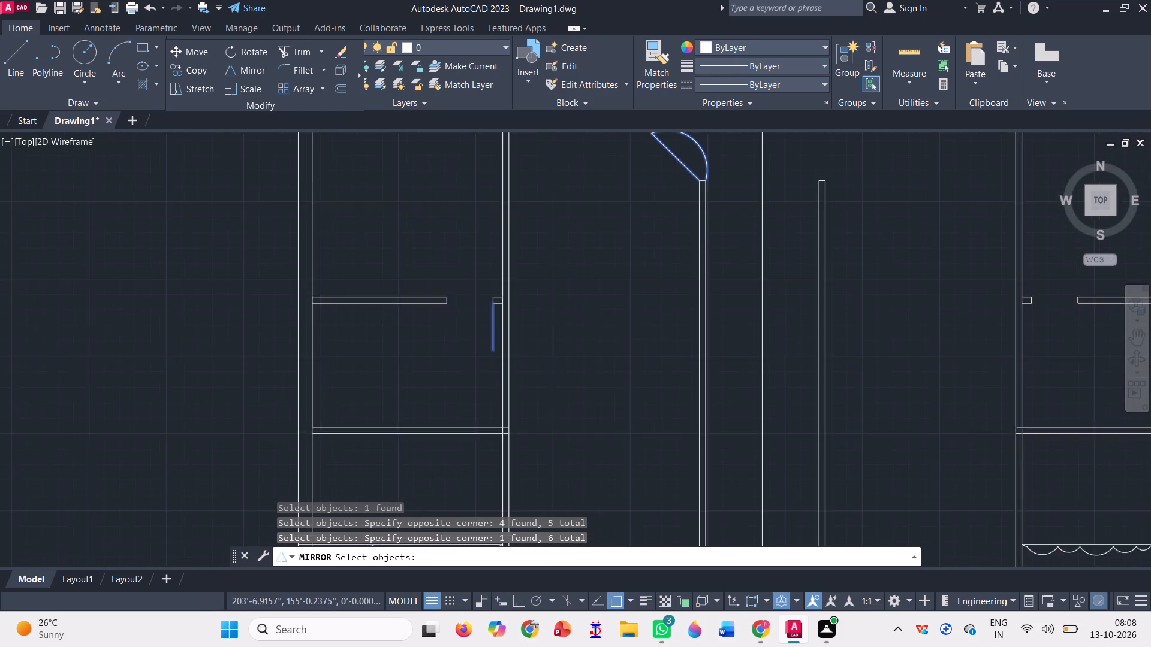
scroll(475, 436, "up", 3)
left_click(453, 367)
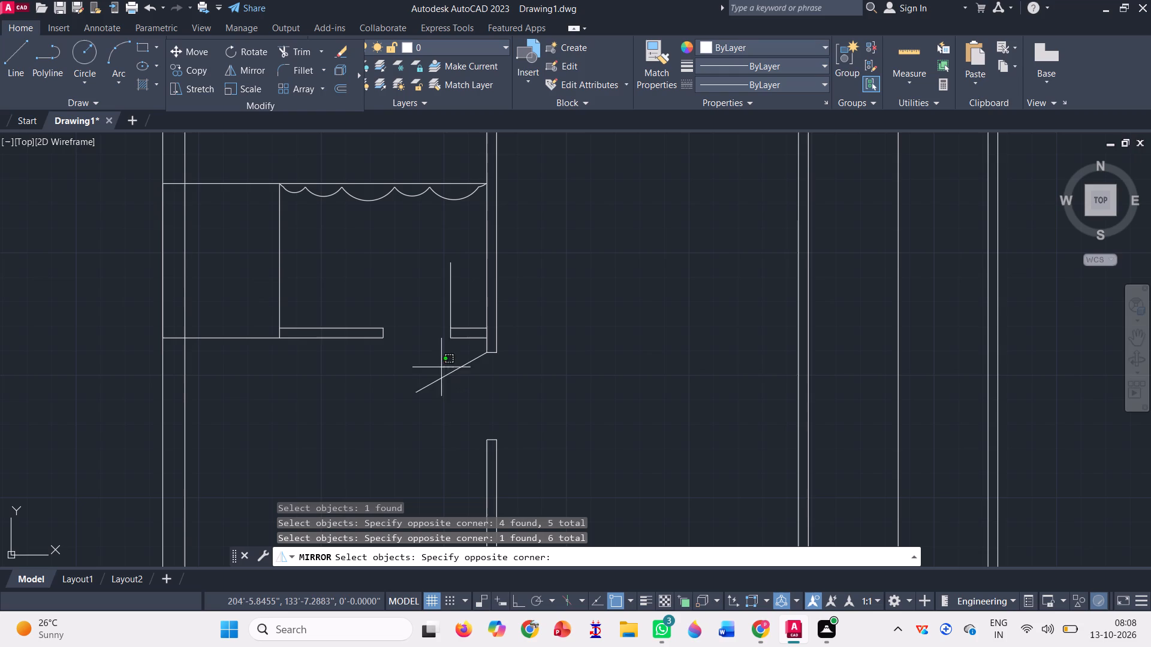
left_click(422, 433)
left_click(459, 283)
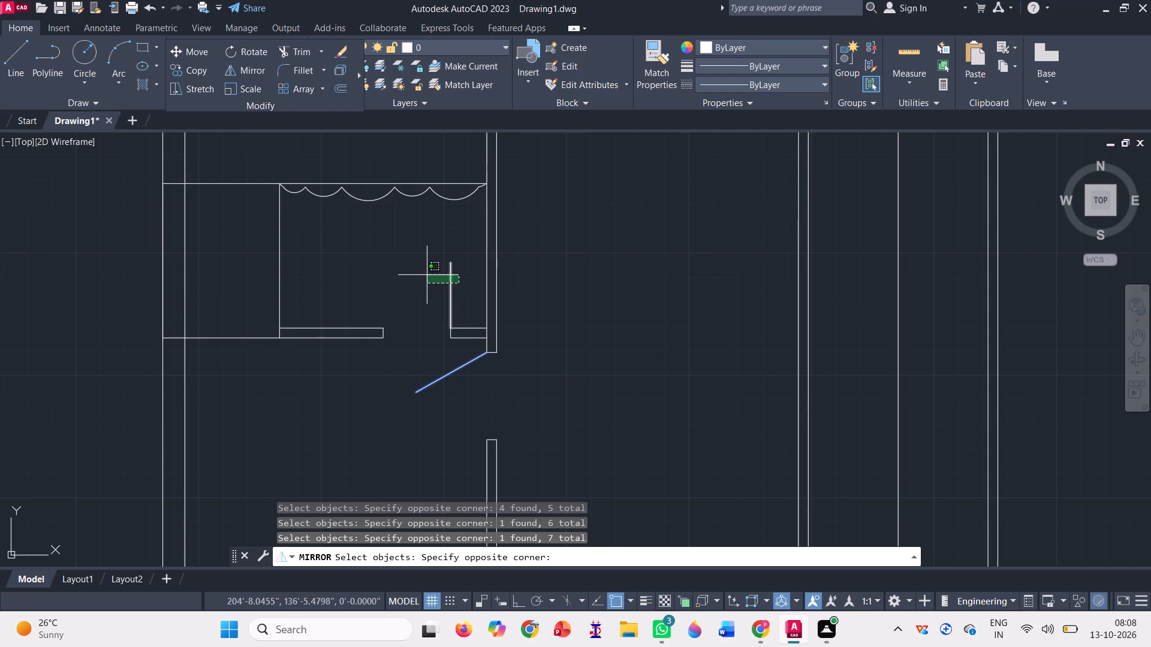
left_click(427, 275)
scroll(468, 216, "down", 3)
scroll(461, 416, "up", 3)
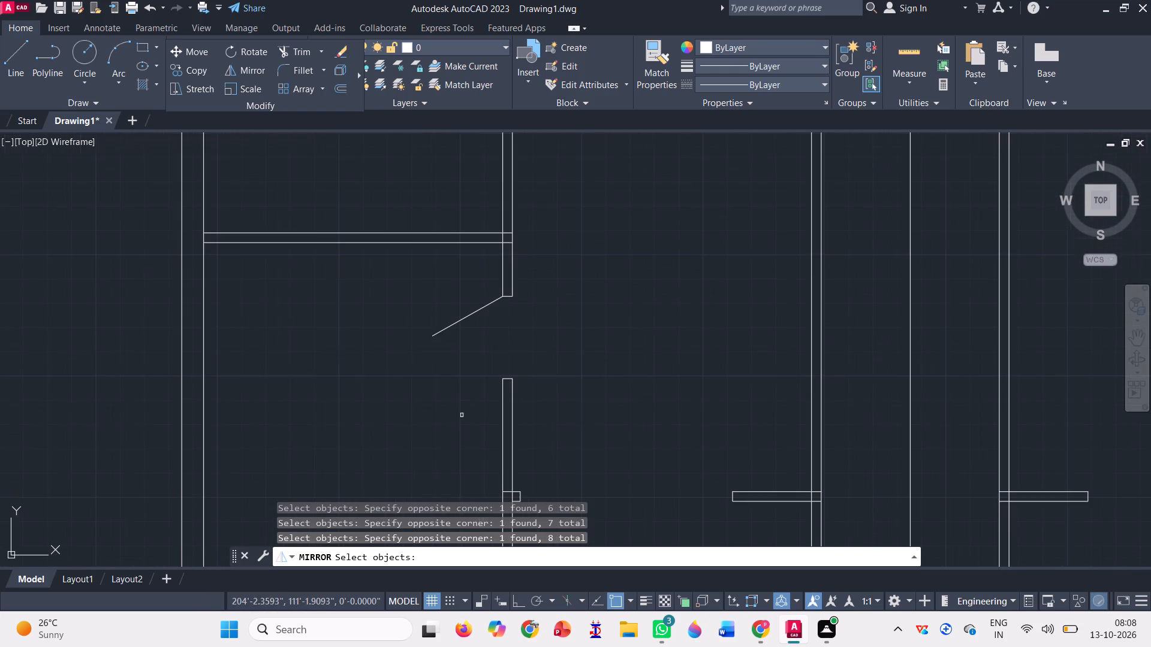
left_click(483, 358)
left_click(415, 295)
scroll(418, 292, "down", 3)
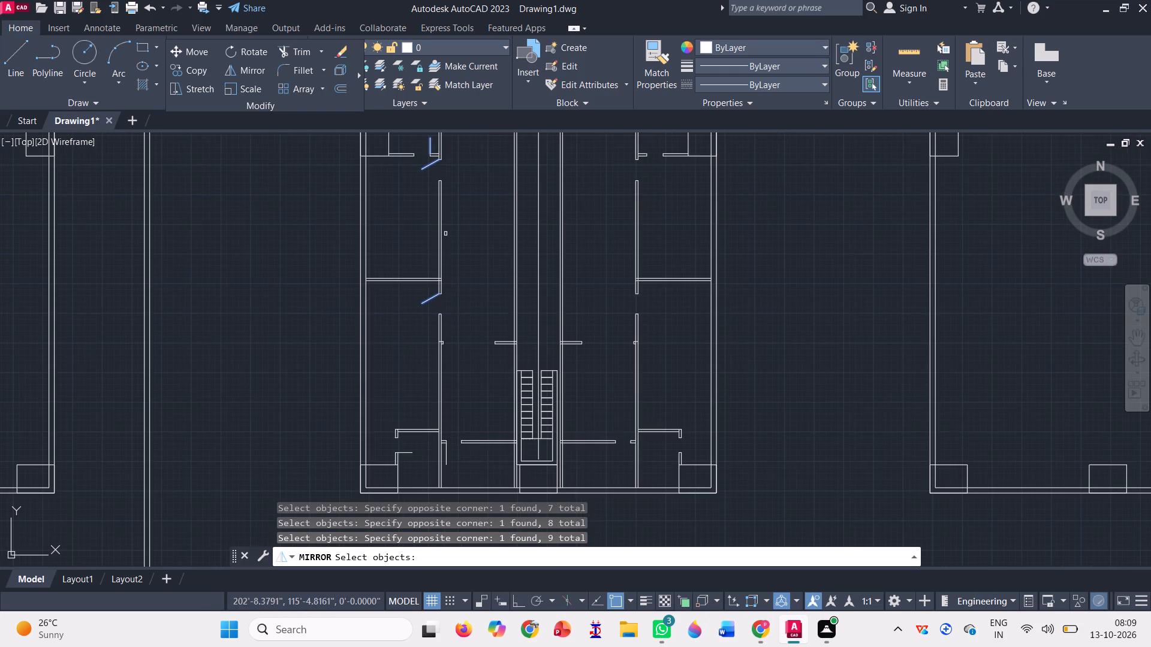
scroll(401, 463, "up", 3)
left_click(436, 435)
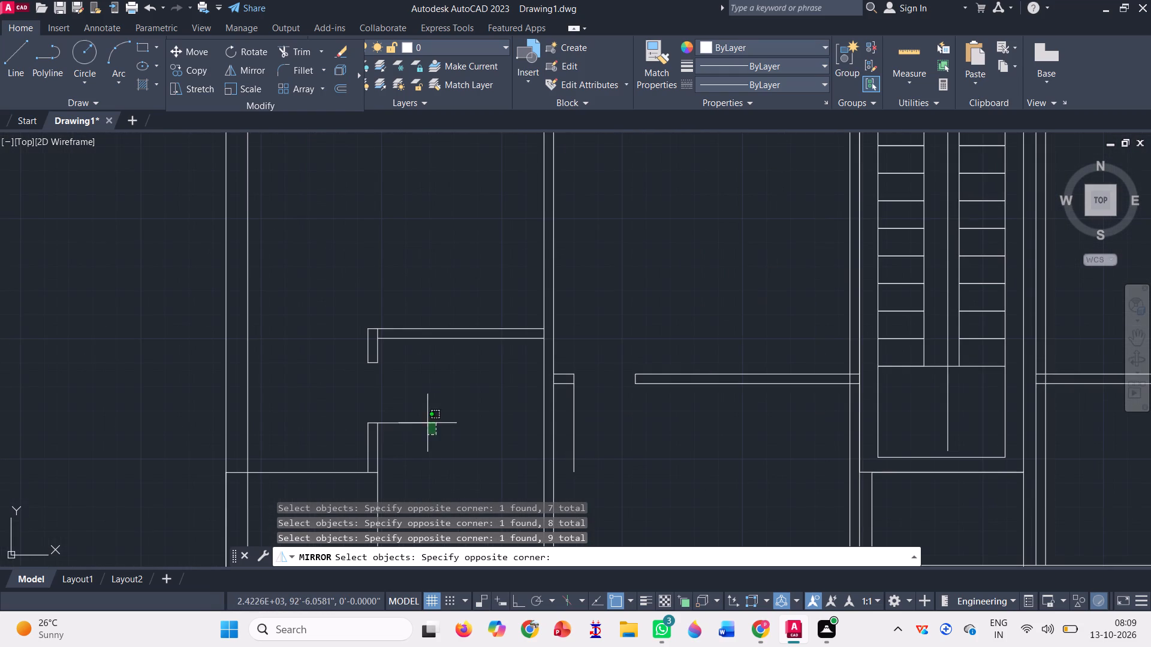
left_click(408, 398)
left_click(611, 439)
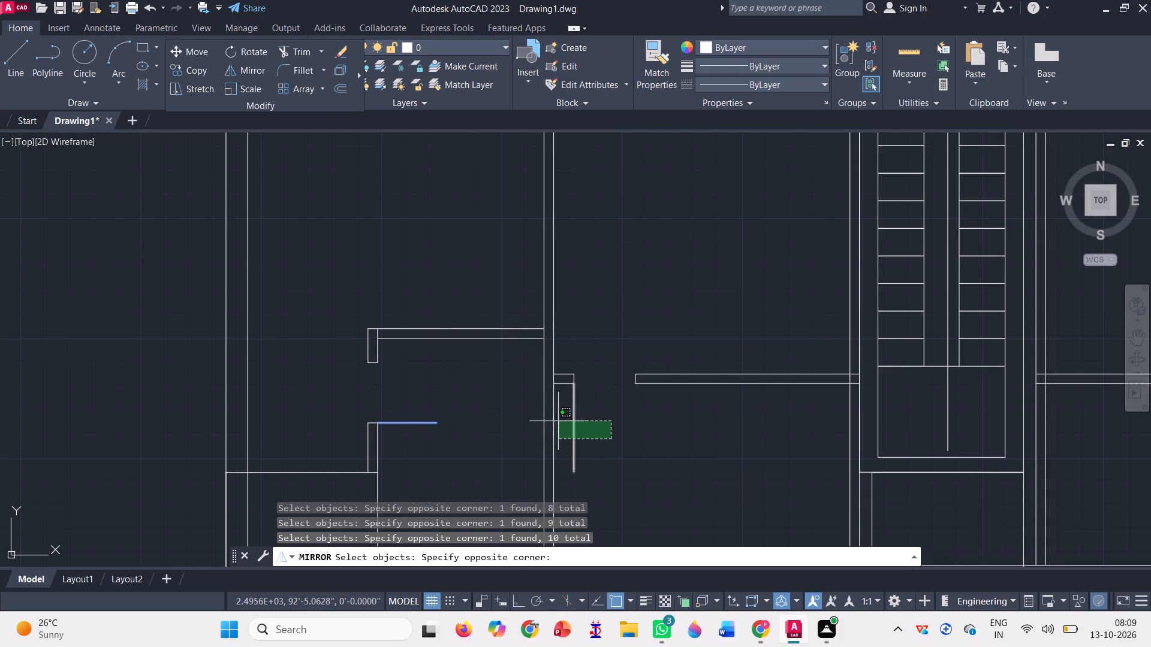
left_click(555, 421)
scroll(418, 456, "down", 3)
scroll(471, 510, "down", 1)
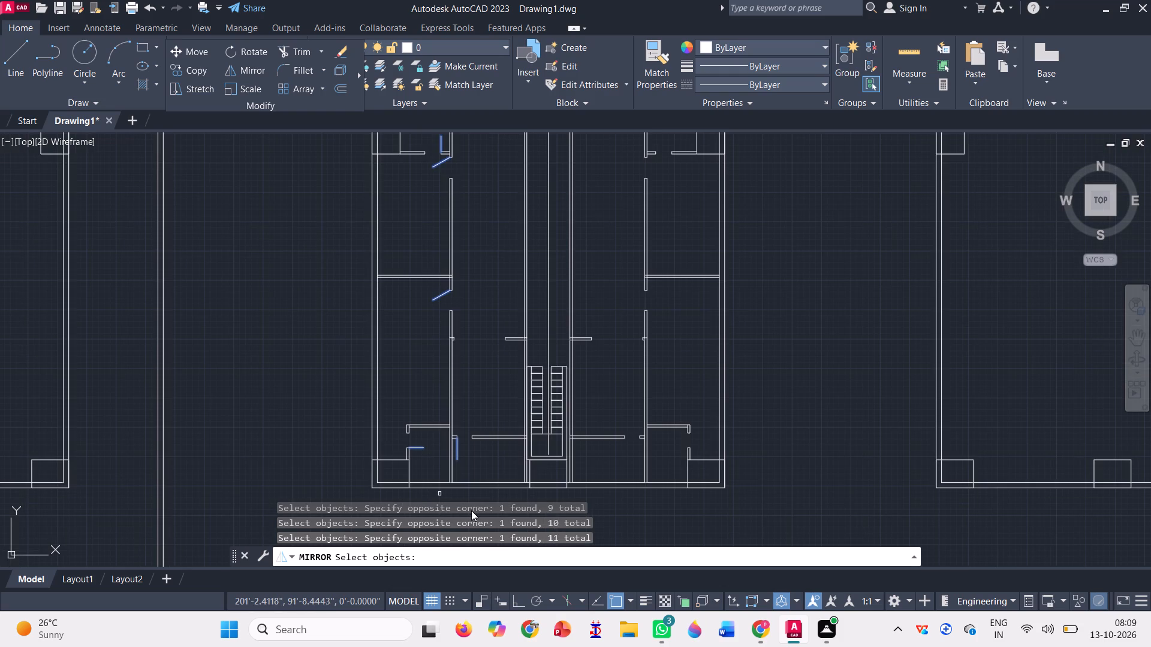
scroll(483, 473, "down", 1)
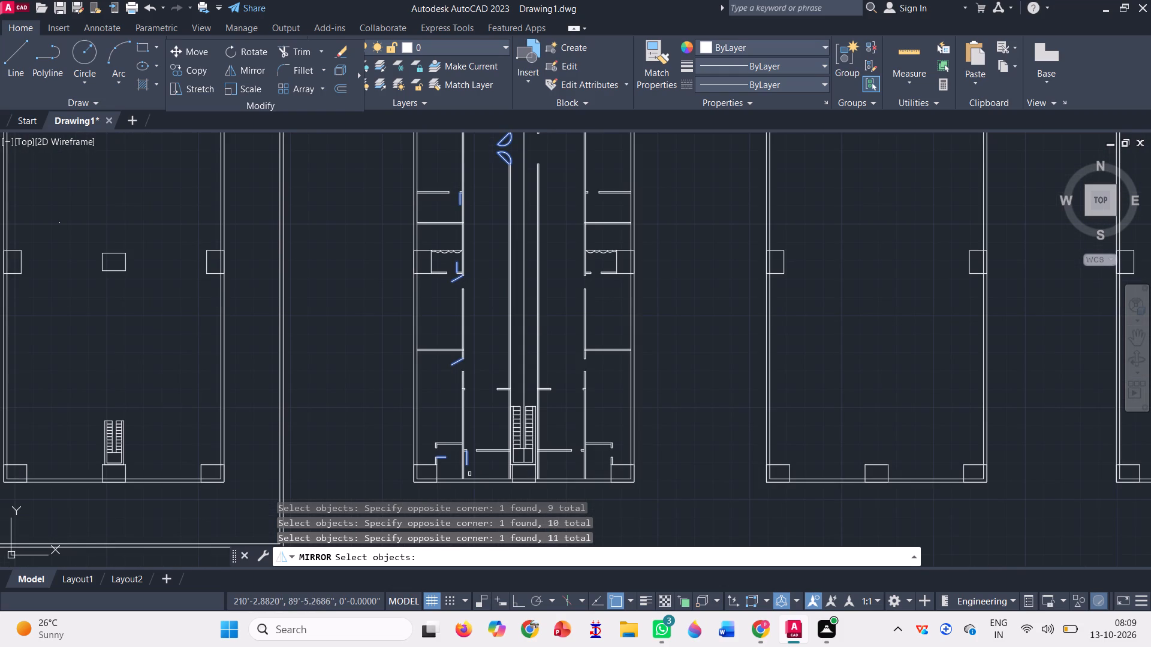
scroll(466, 474, "down", 1)
scroll(516, 277, "up", 2)
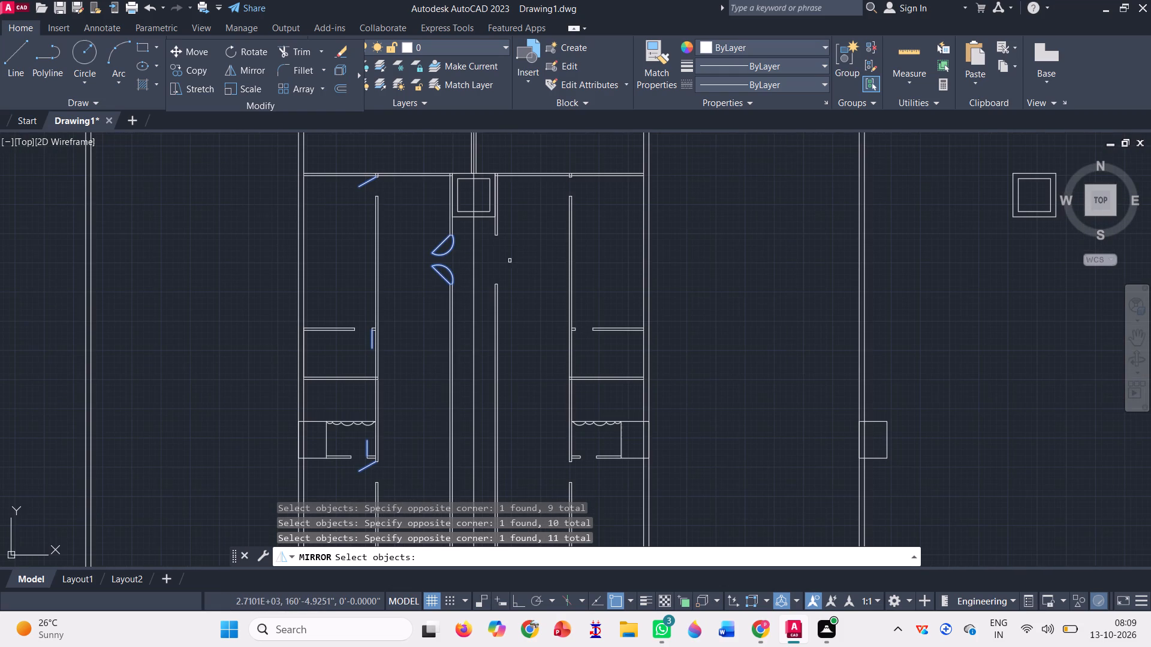
key("space")
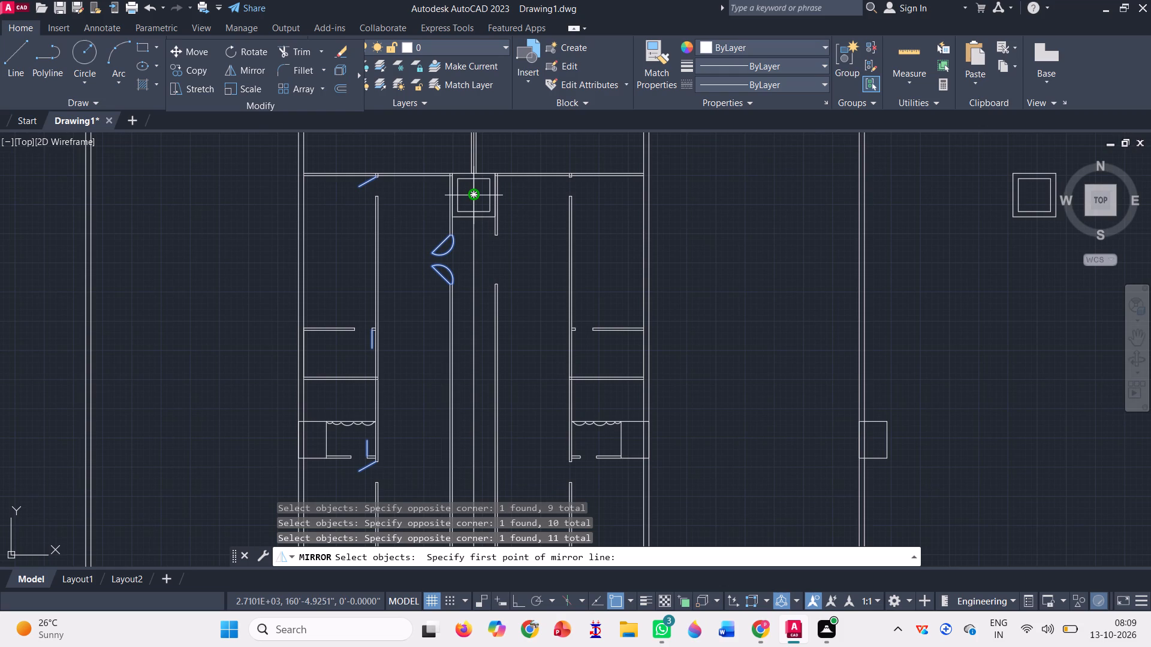
left_click(472, 198)
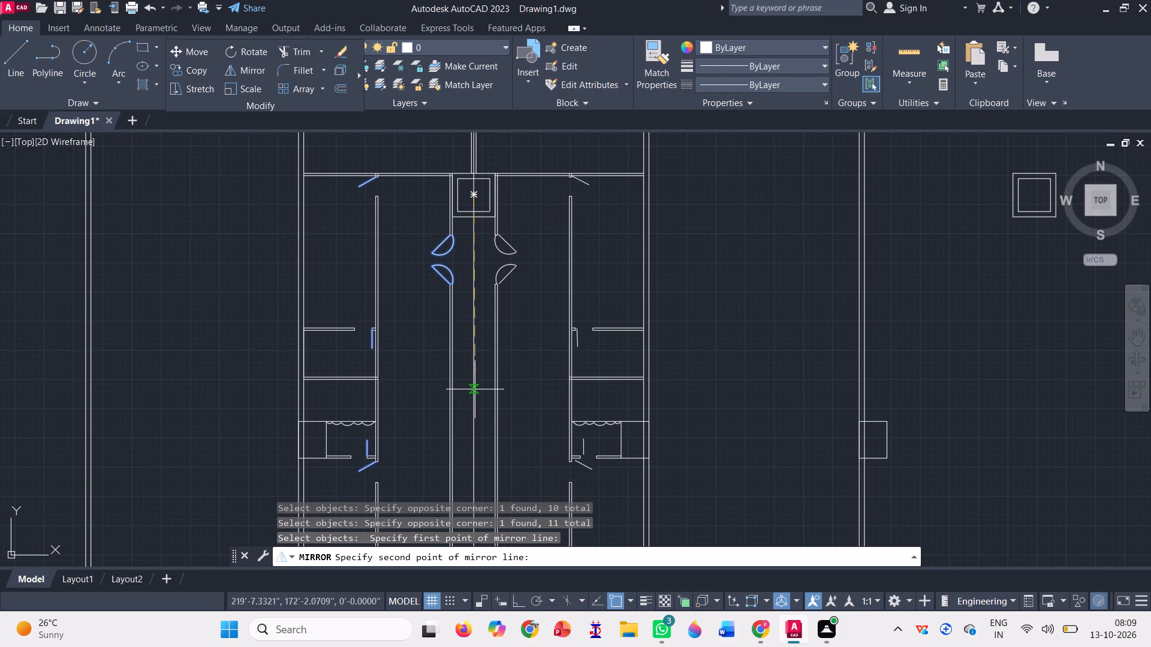
key("F8")
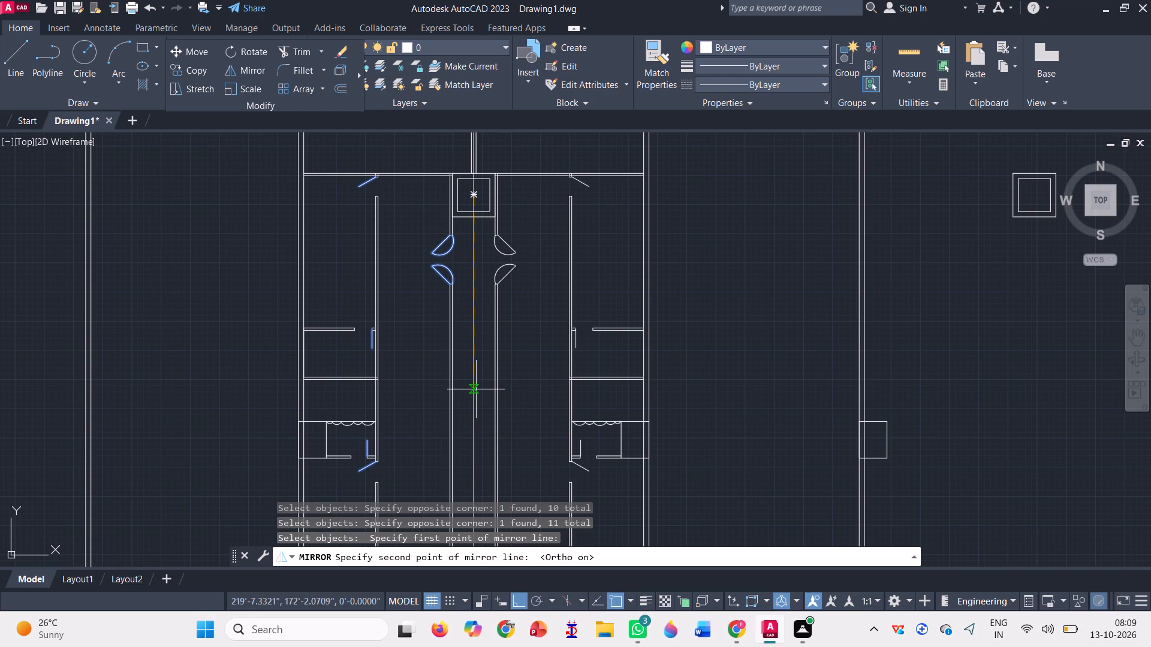
left_click(476, 389)
scroll(494, 270, "down", 2)
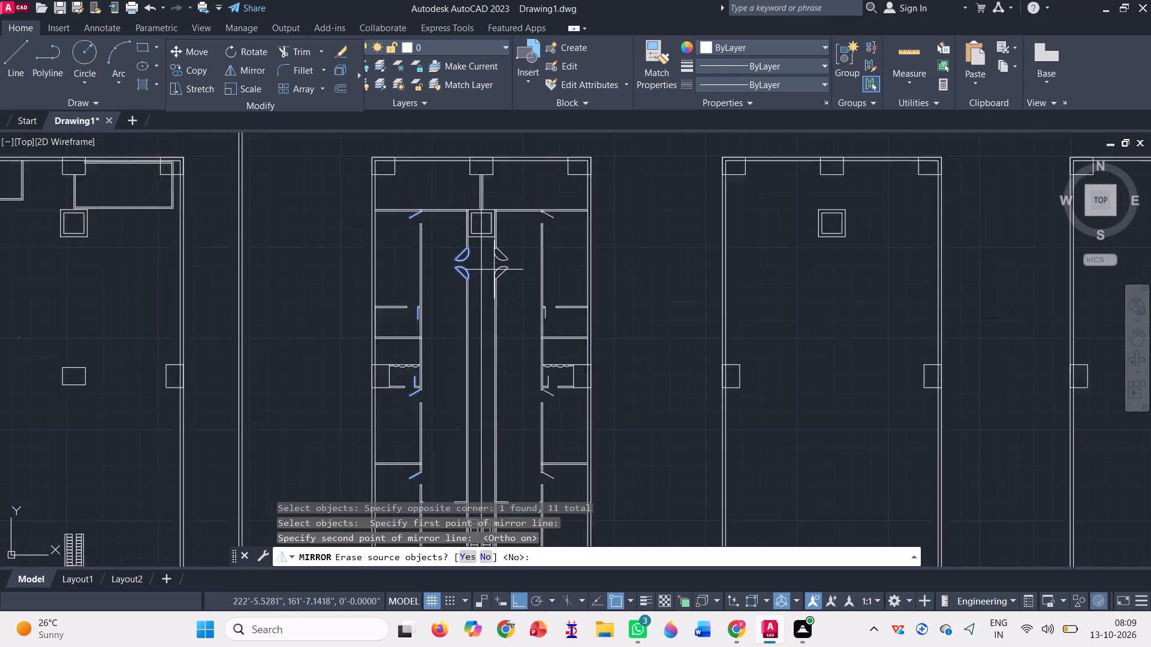
key("space")
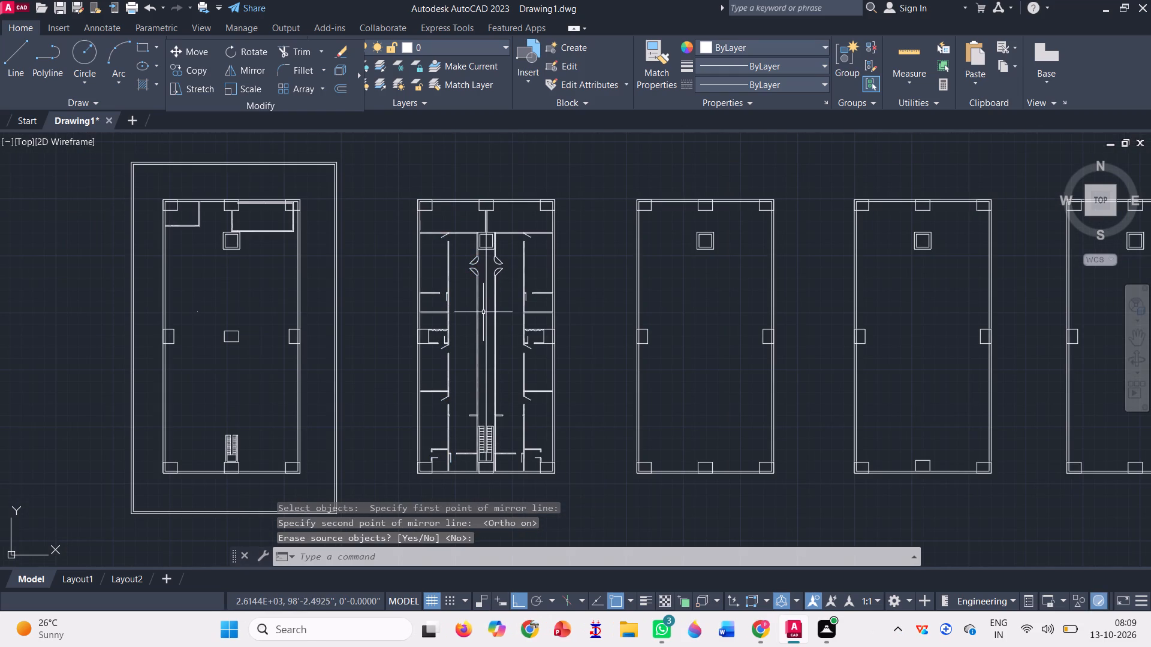
Delete the vertical centre line running through the second plan.
left_click(486, 316)
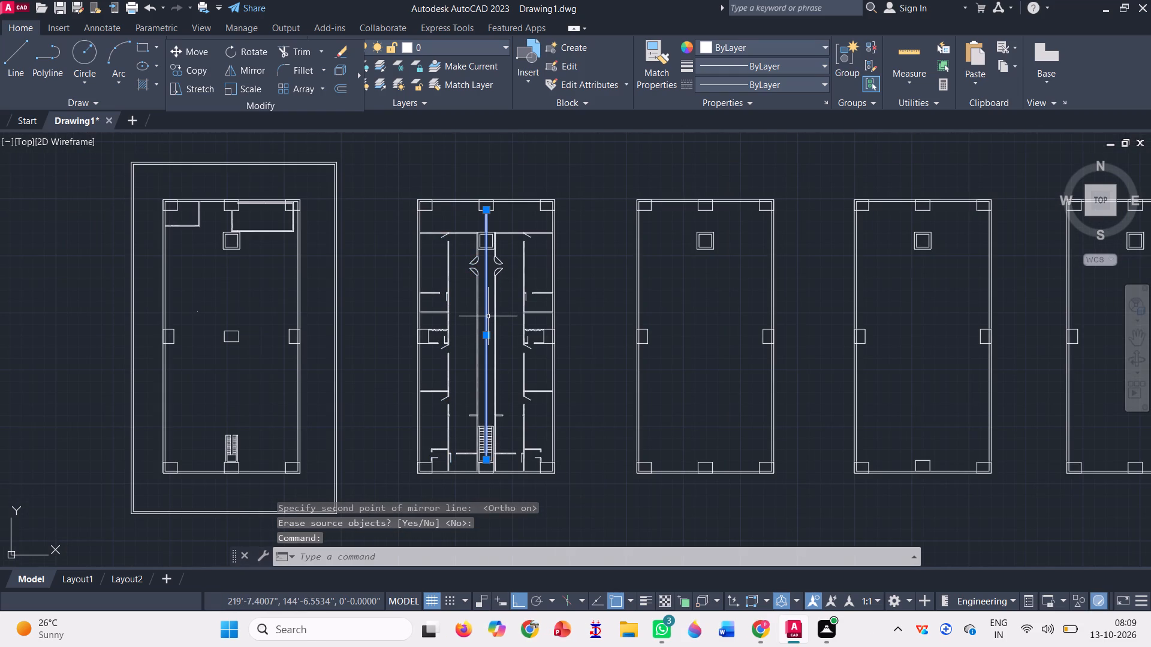
key("Delete")
scroll(481, 382, "down", 1)
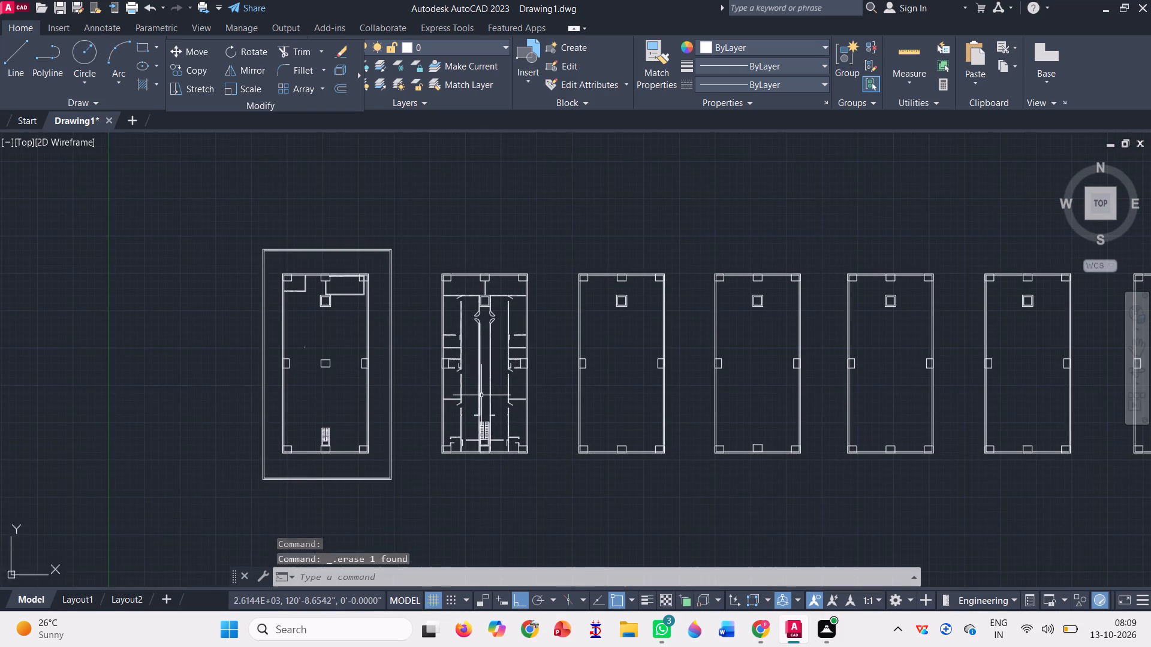
Delete the four empty floor plan outlines, third to sixth in the row, directly after the completed second plan.
scroll(540, 430, "up", 2)
scroll(614, 443, "down", 1)
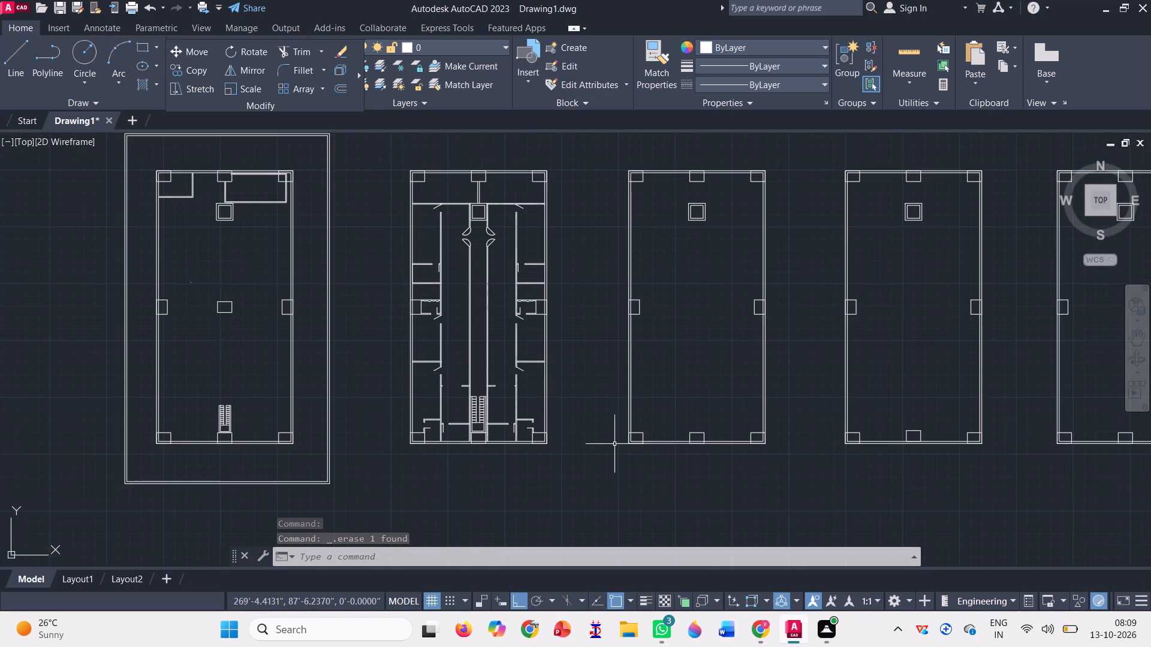
scroll(571, 337, "down", 3)
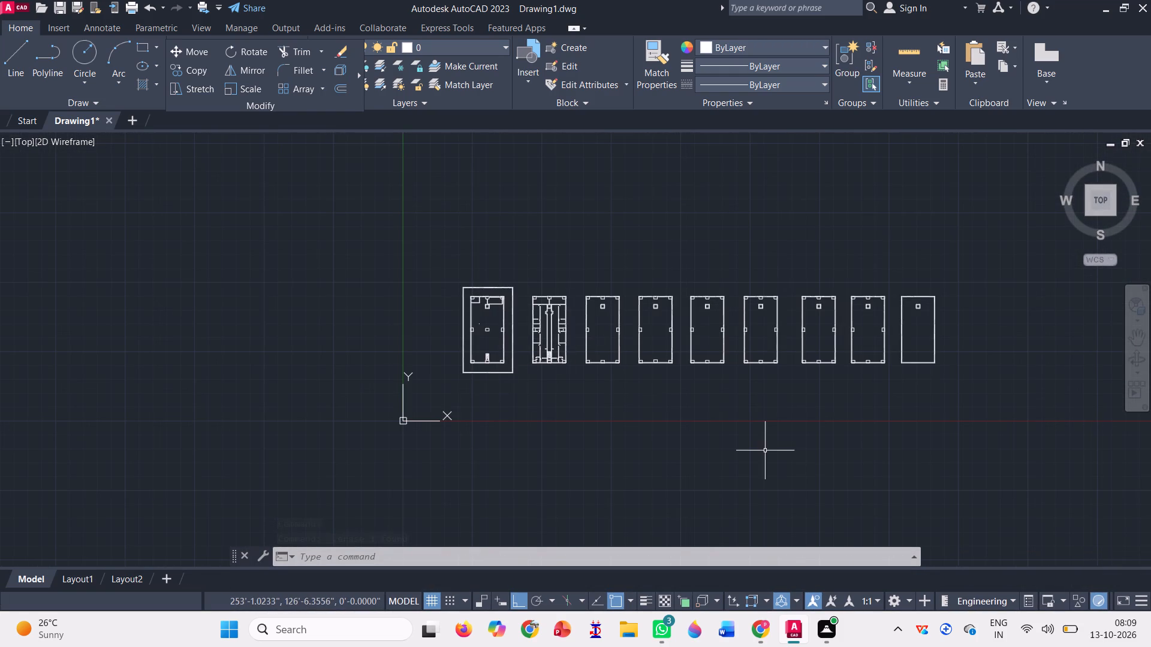
scroll(787, 448, "up", 1)
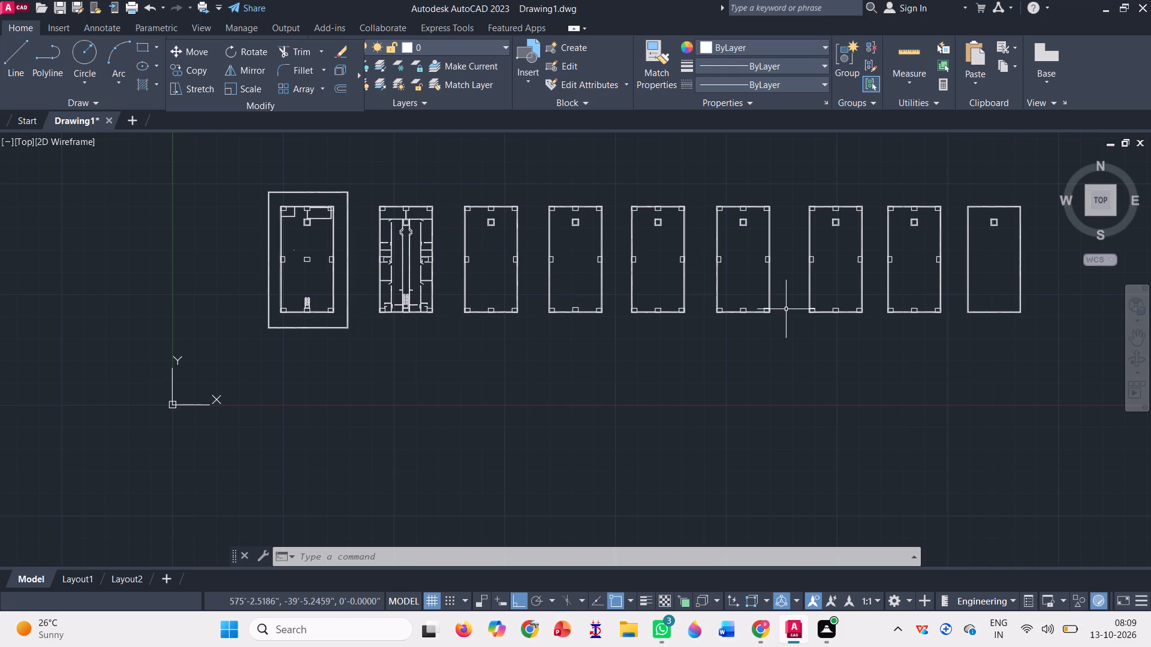
left_click(784, 329)
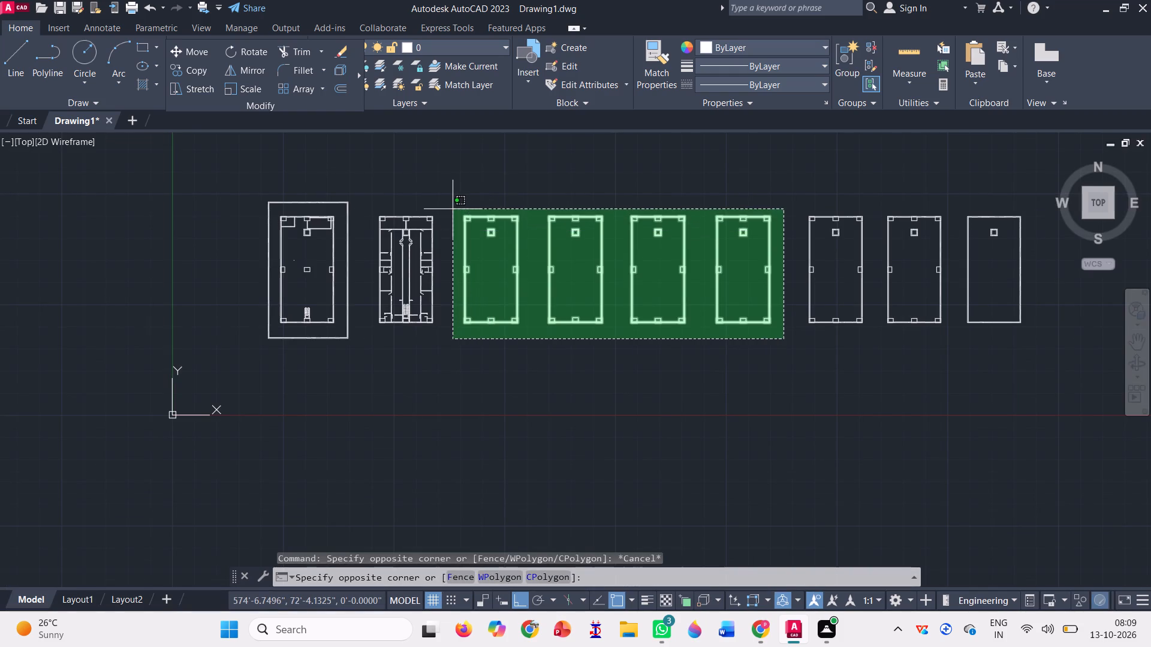
left_click(453, 208)
key("BackSpace")
key("Delete")
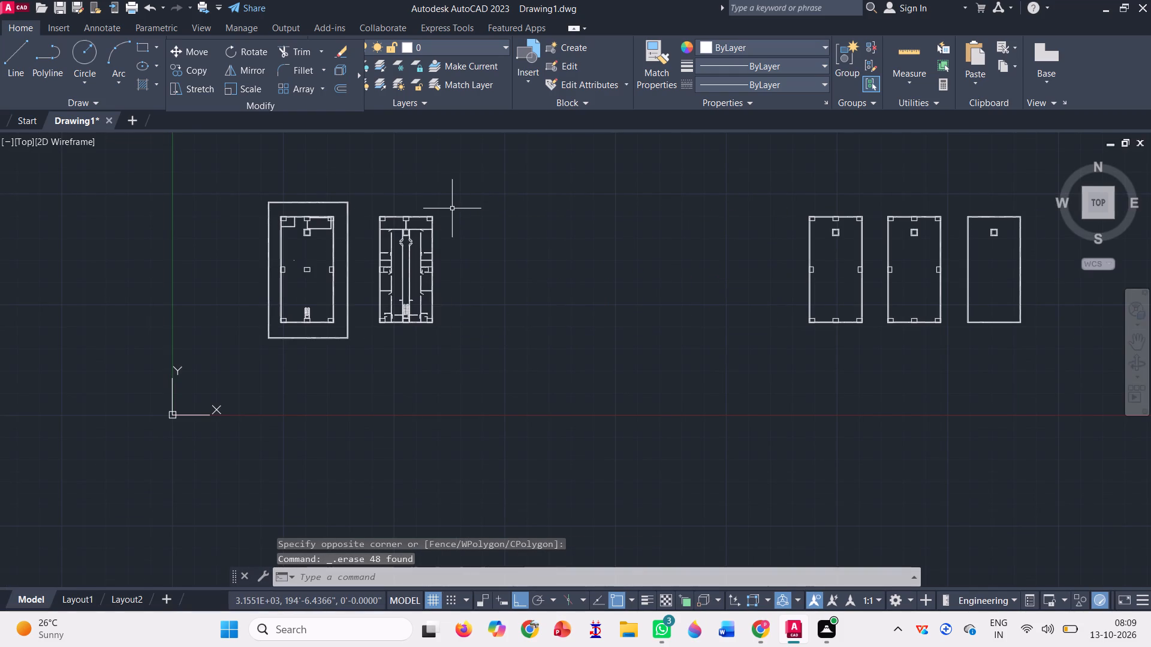
Copy the completed second floor plan from its top-left corner four times along the row, filling the third to sixth positions.
left_click(189, 66)
left_click(448, 343)
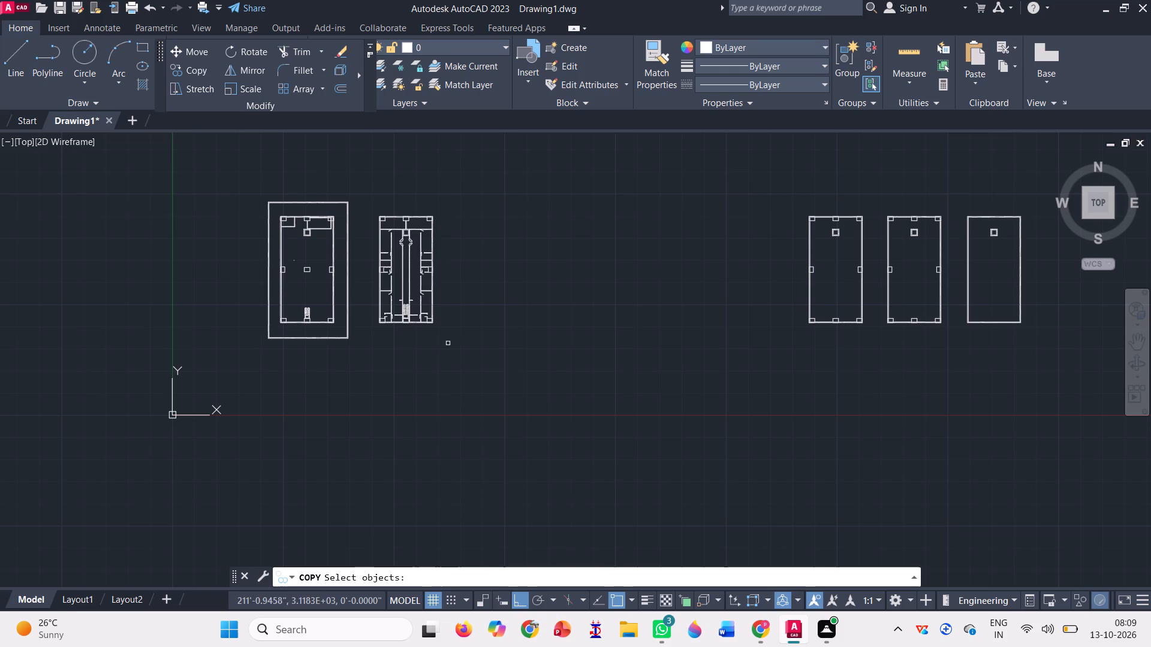
left_click(366, 188)
key("space")
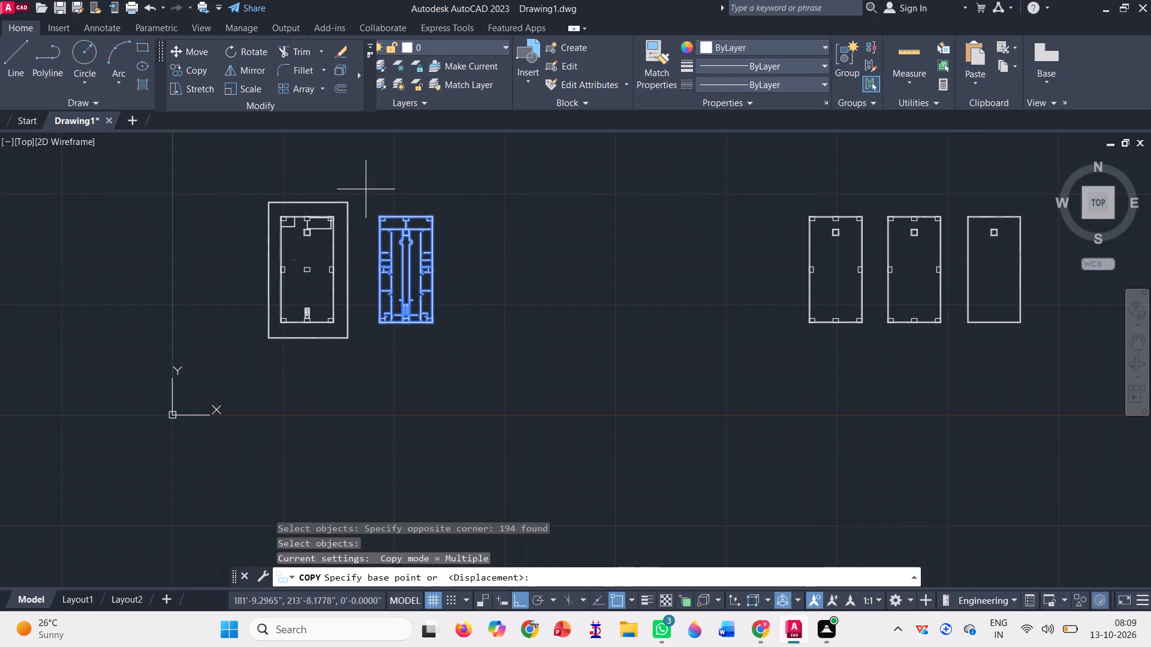
scroll(373, 215, "up", 3)
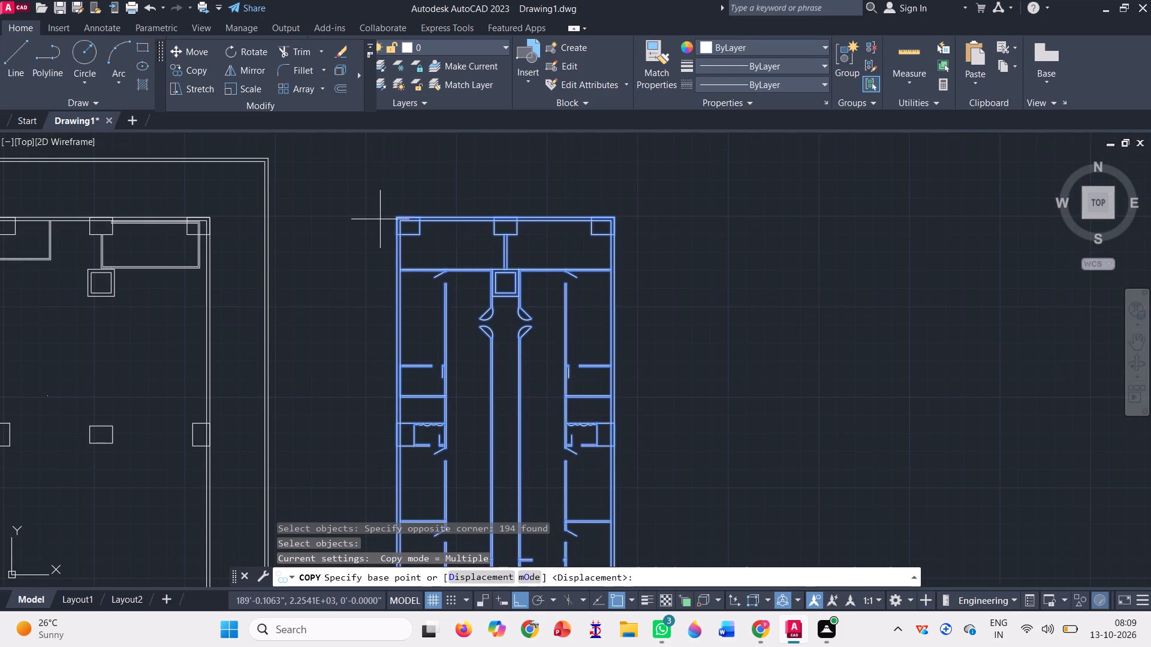
left_click(400, 213)
scroll(354, 203, "down", 1)
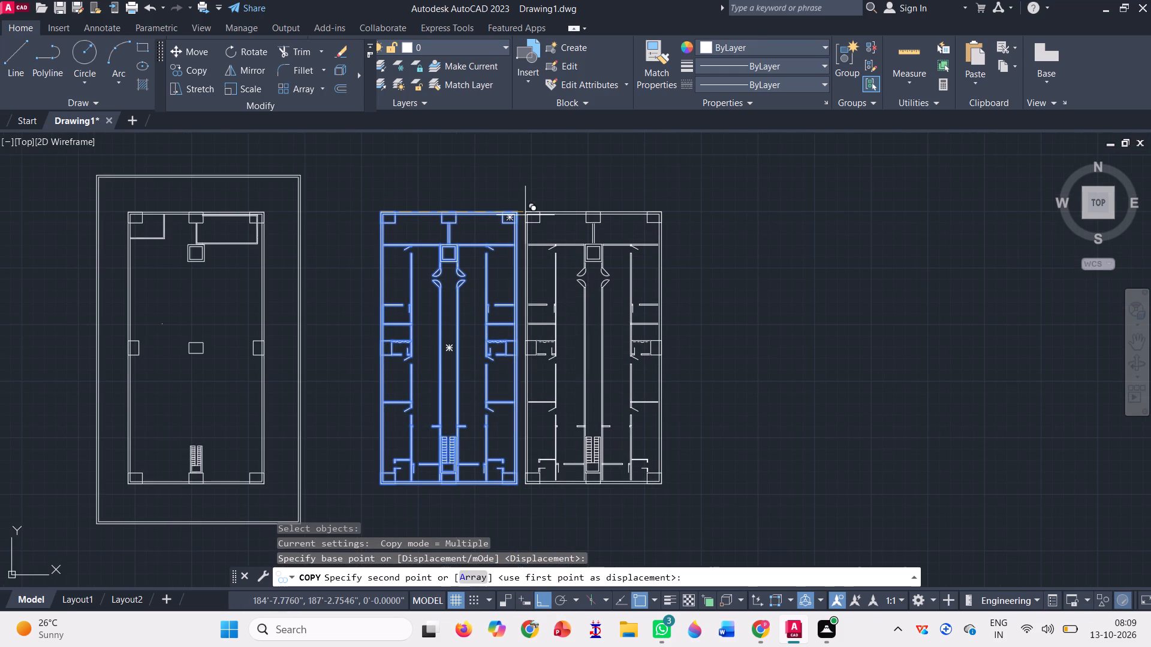
left_click(574, 205)
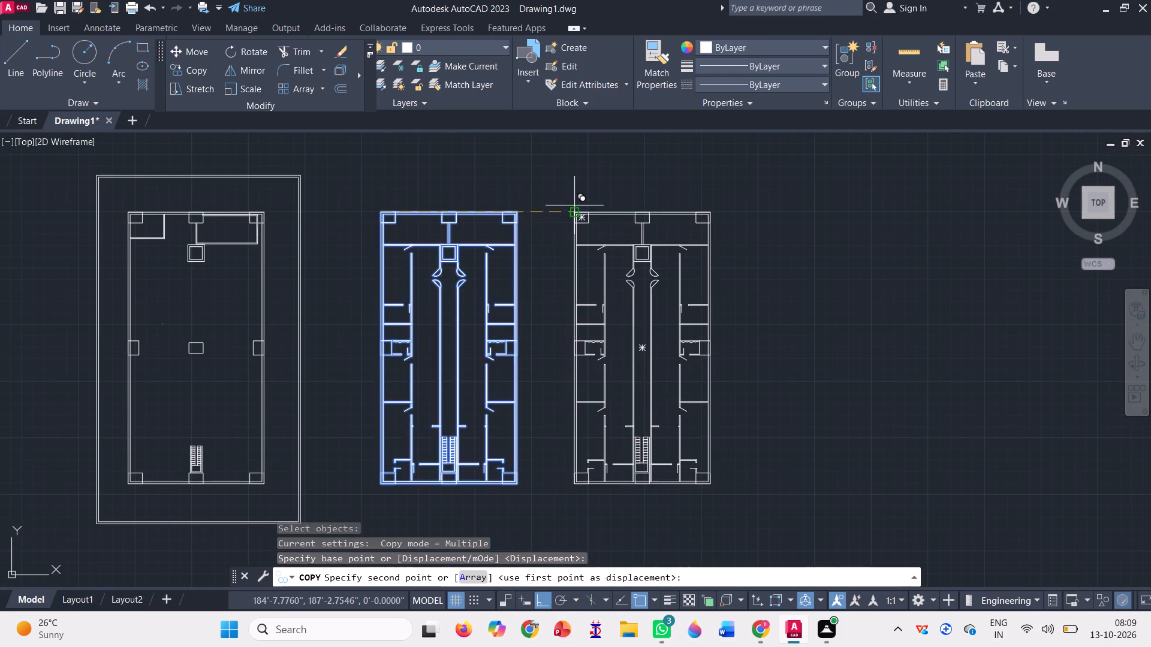
scroll(404, 210, "down", 2)
left_click(554, 208)
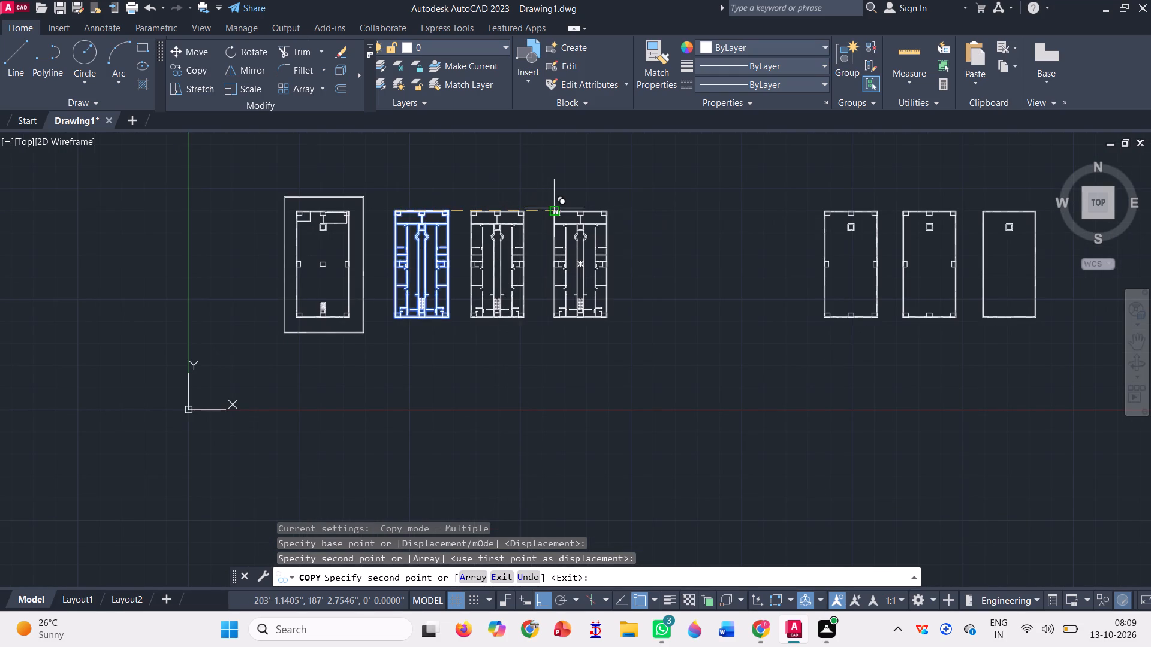
left_click(631, 216)
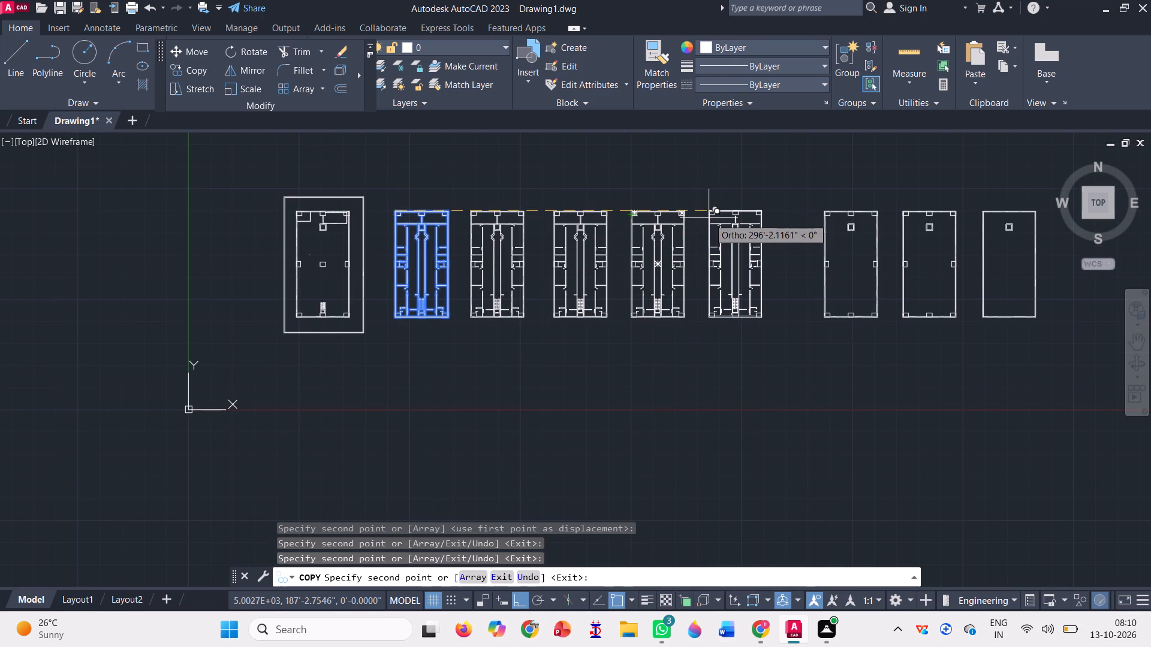
left_click(712, 208)
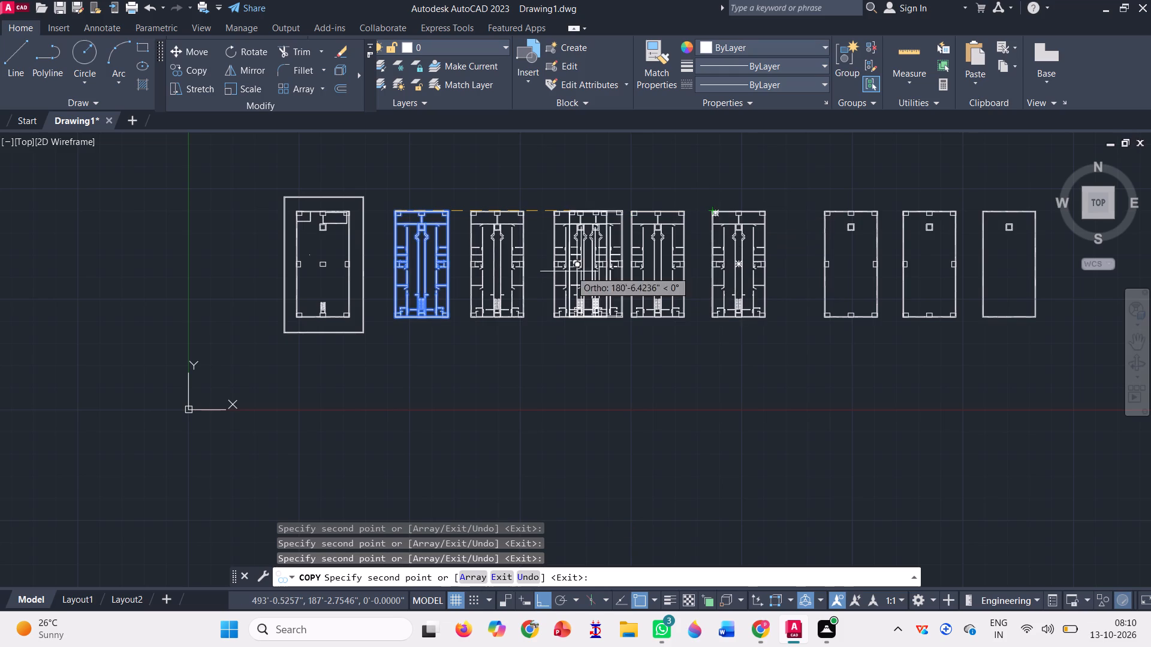
key("space")
Copy the sixth plan's staircase with its enclosing outline into the seventh plan, centred on top of the bottom-middle column.
scroll(347, 308, "down", 1)
scroll(776, 271, "up", 2)
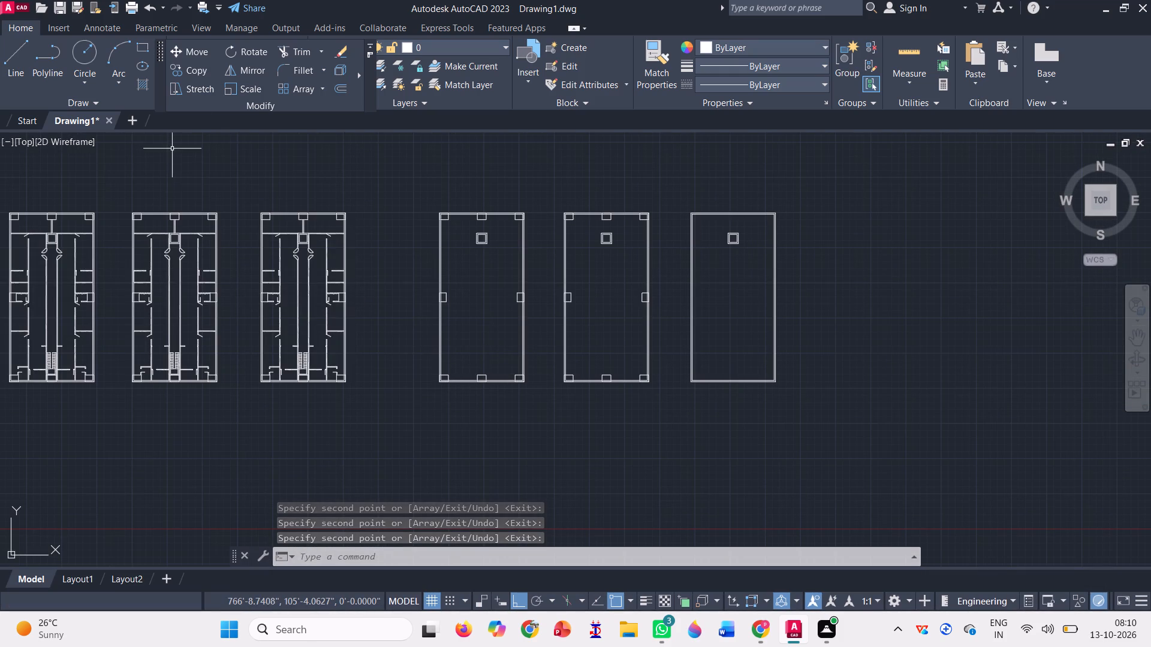
left_click(206, 50)
left_click(200, 68)
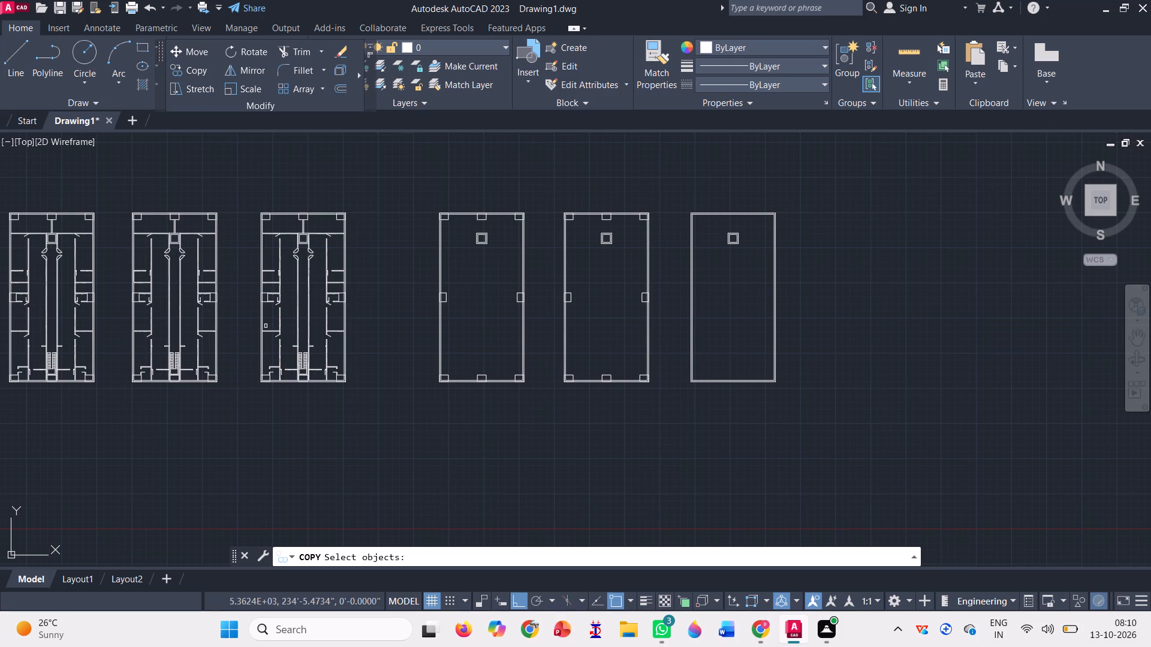
scroll(297, 347, "up", 4)
scroll(329, 486, "up", 2)
scroll(318, 369, "down", 2)
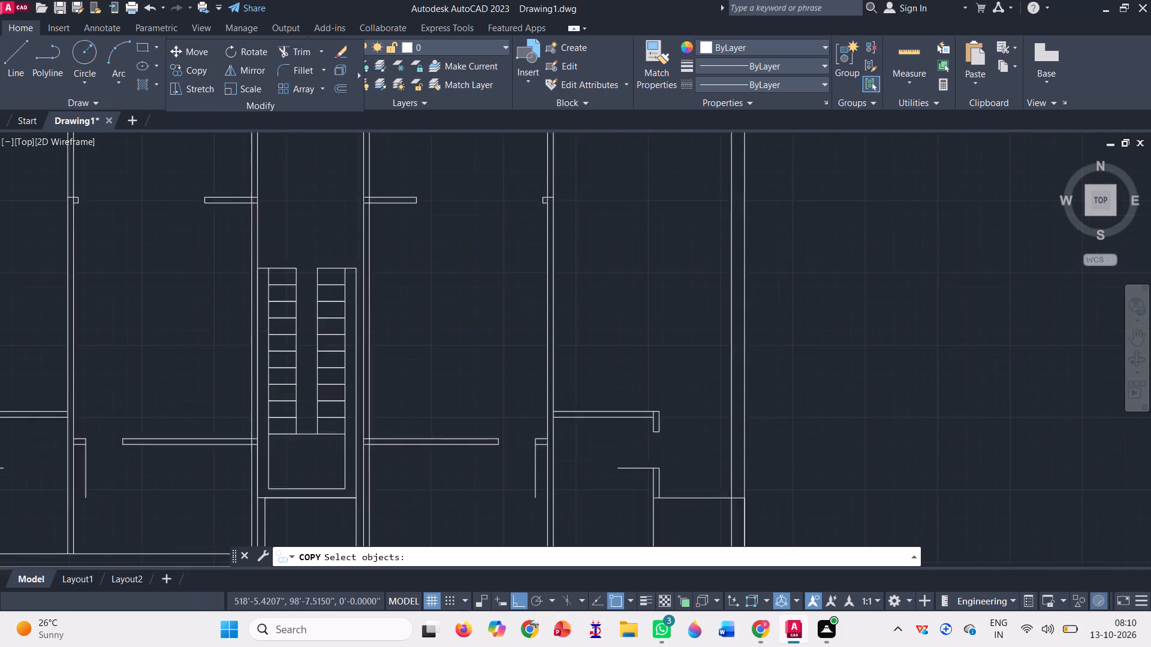
scroll(323, 458, "up", 2)
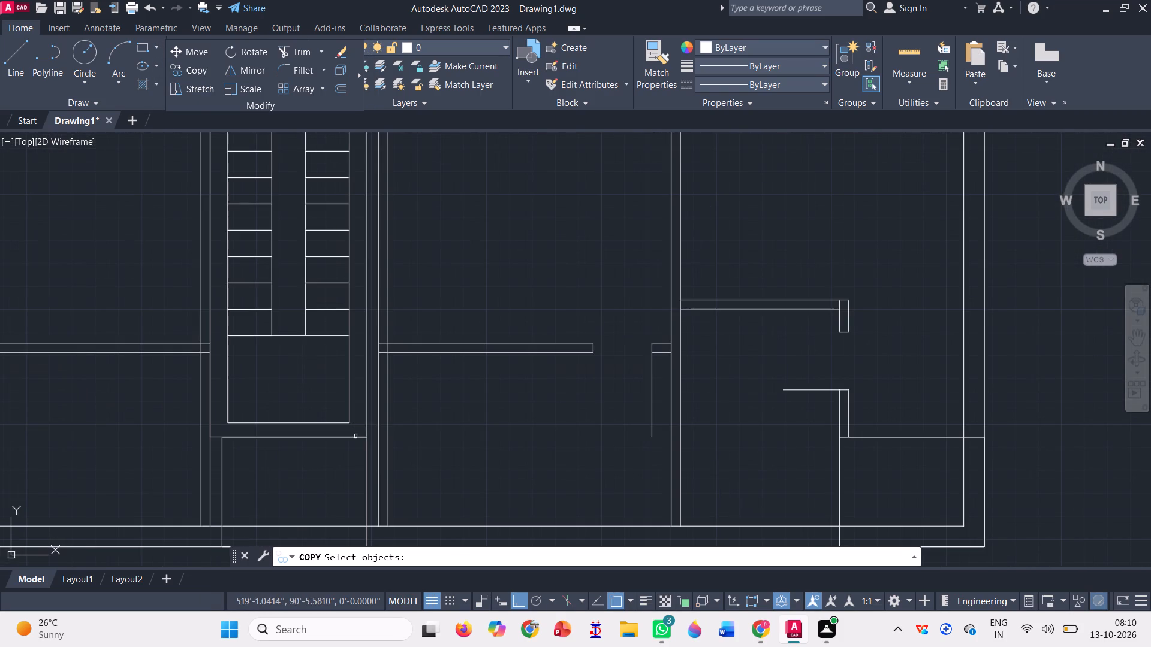
left_click(367, 437)
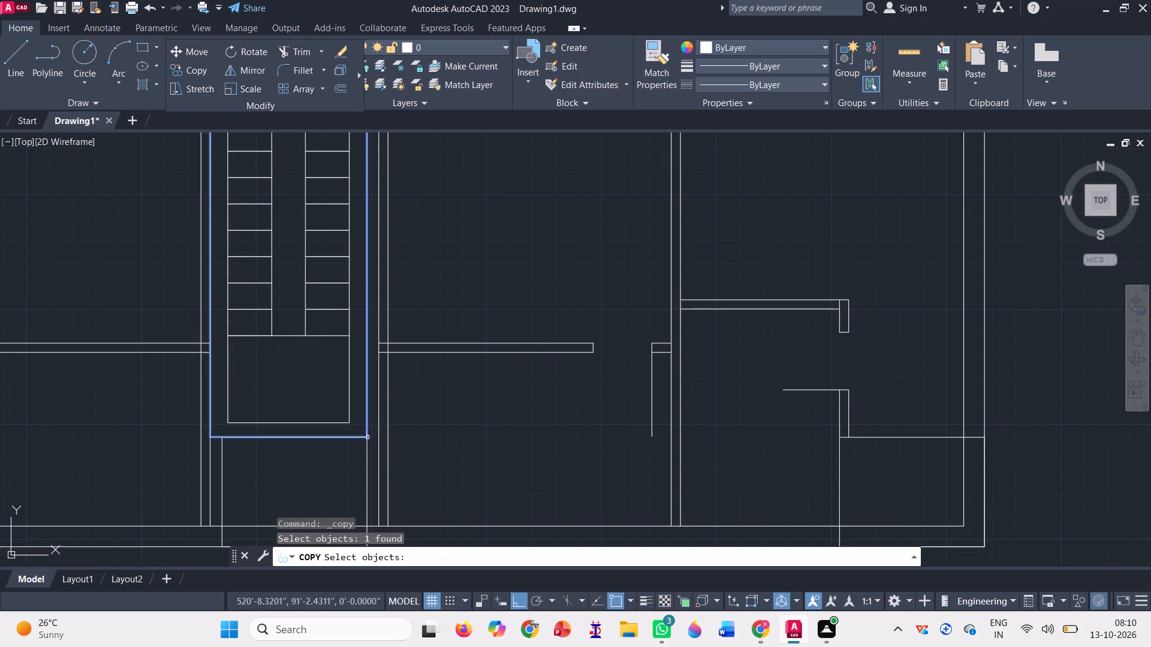
left_click(351, 430)
scroll(340, 274, "down", 1)
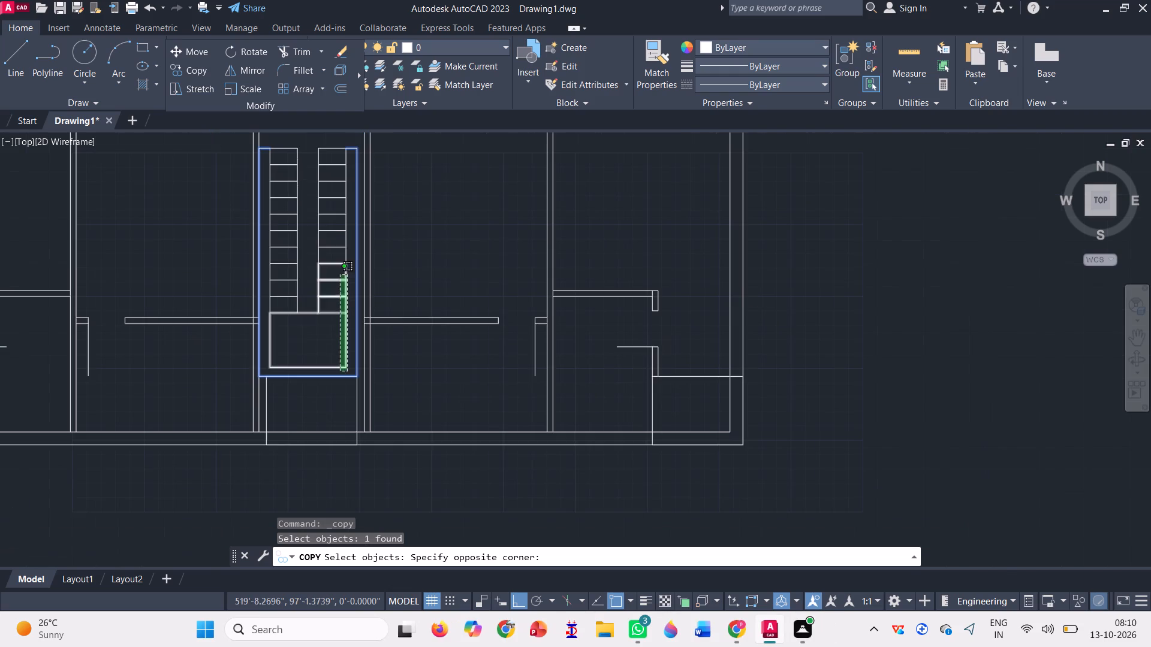
left_click(275, 138)
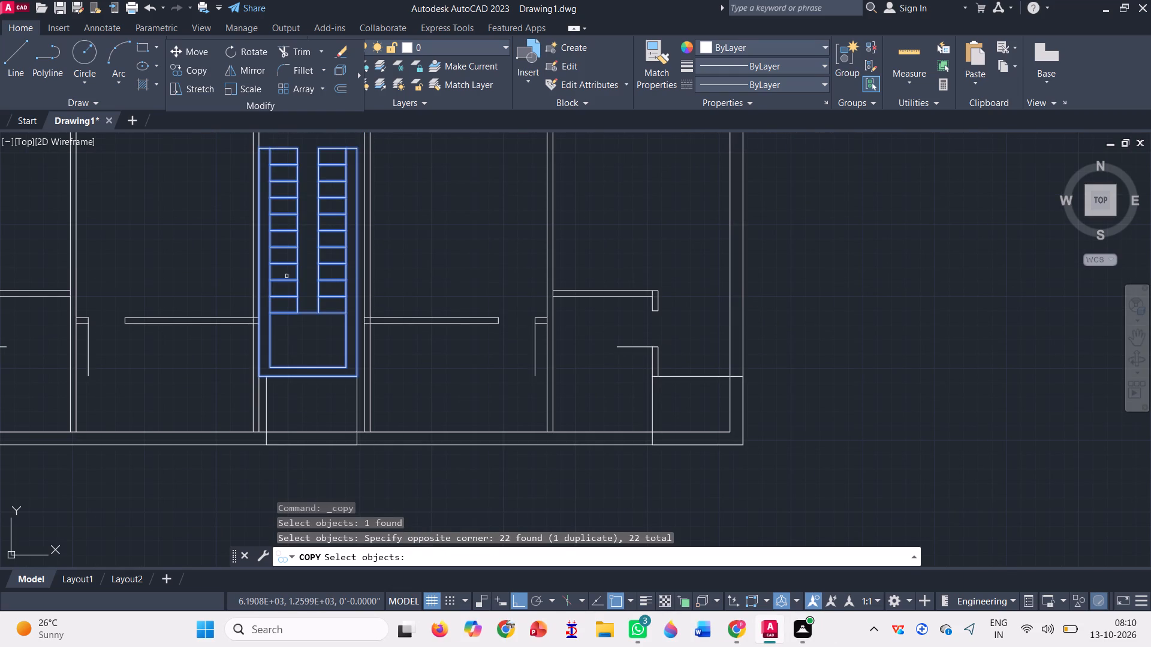
key("space")
left_click(306, 375)
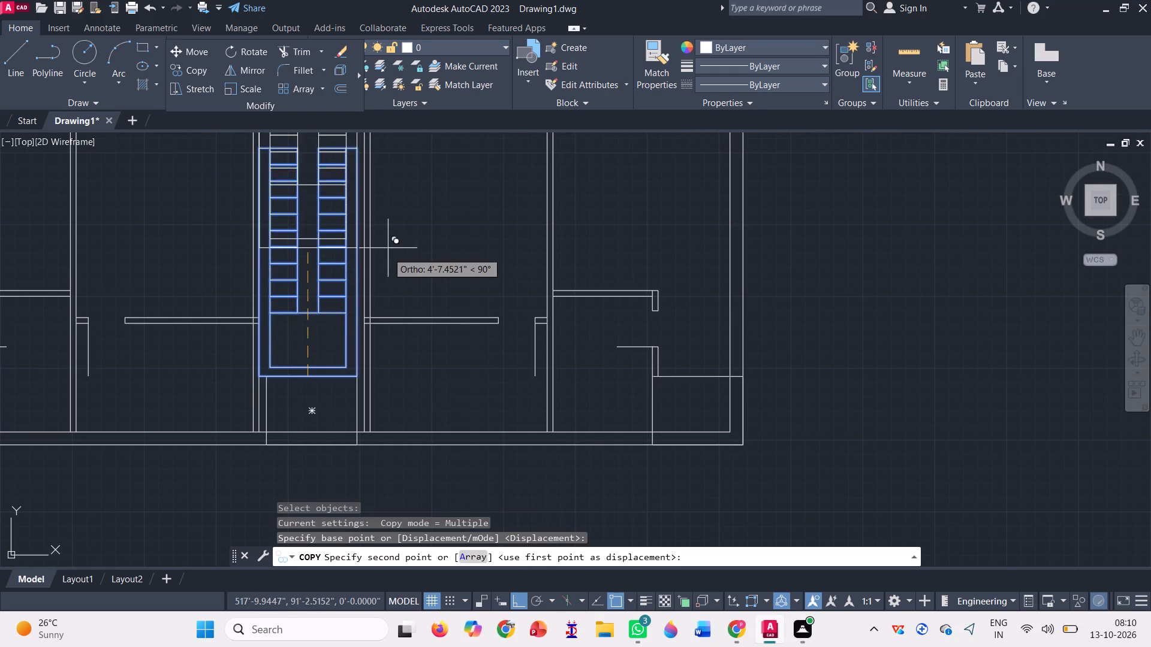
scroll(384, 242, "down", 2)
scroll(415, 303, "down", 1)
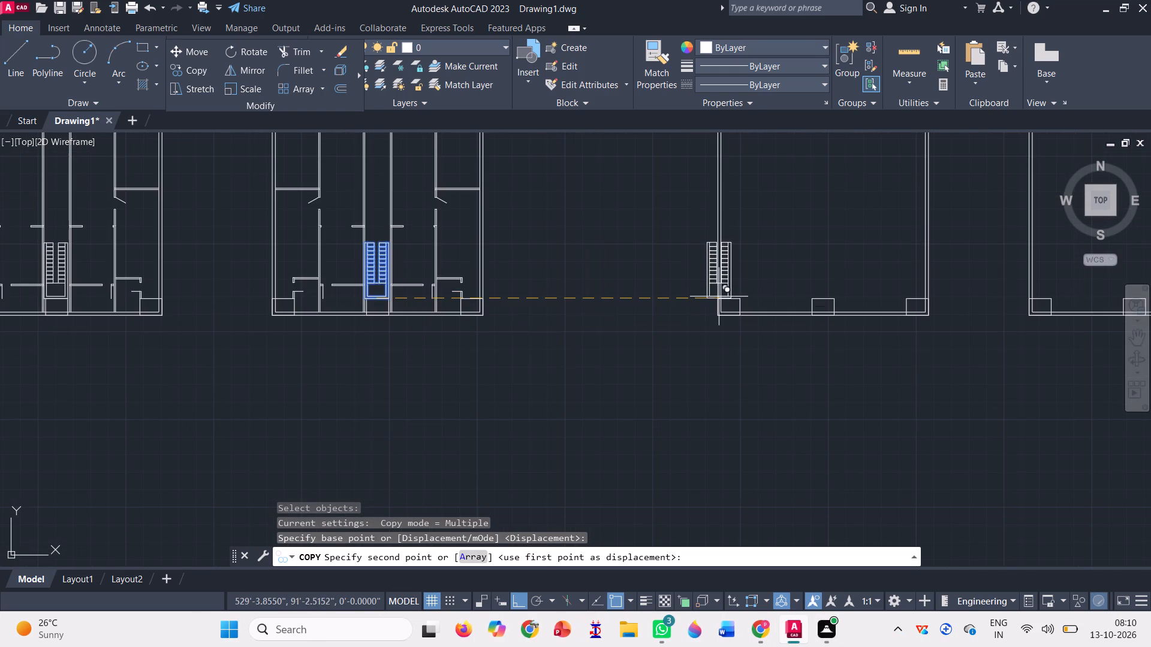
scroll(788, 284, "up", 3)
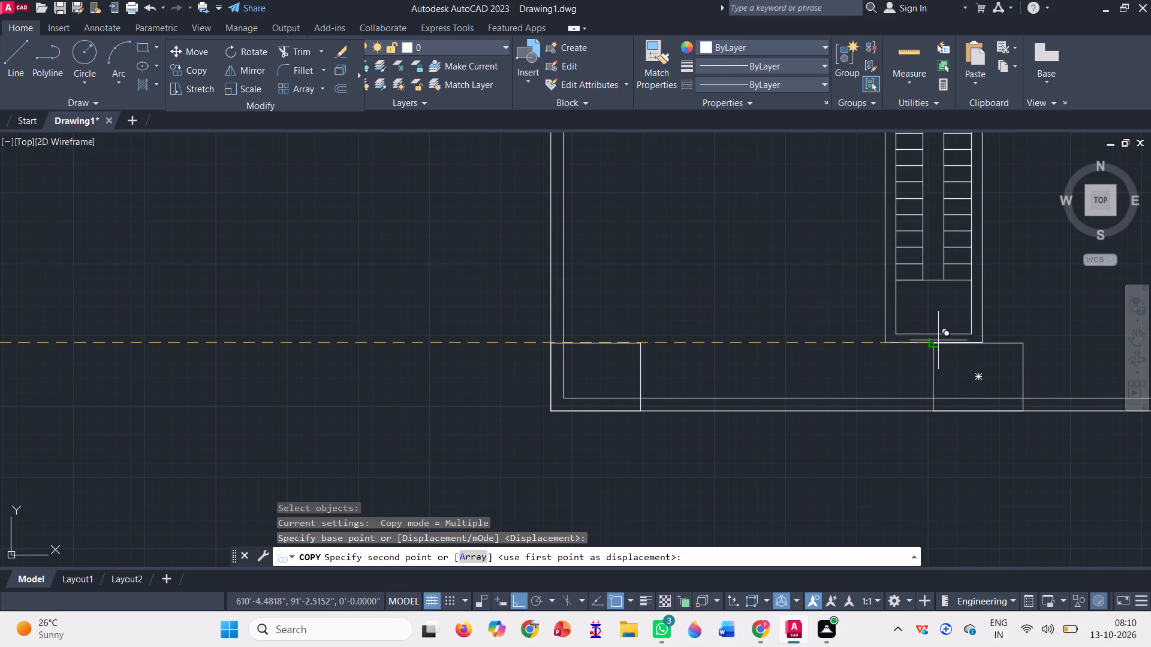
left_click(979, 339)
Place two more staircase copies: on the eighth plan's bottom-middle column and near the bottom centre of the ninth plan.
scroll(317, 326, "down", 2)
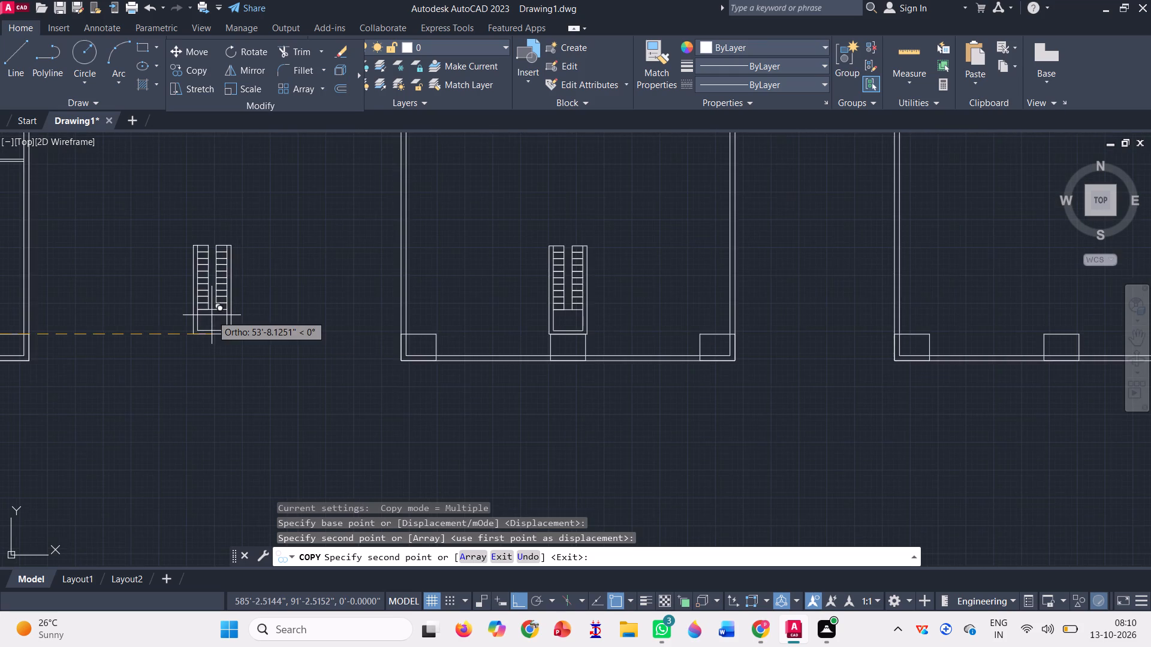
scroll(212, 315, "down", 2)
scroll(542, 310, "up", 3)
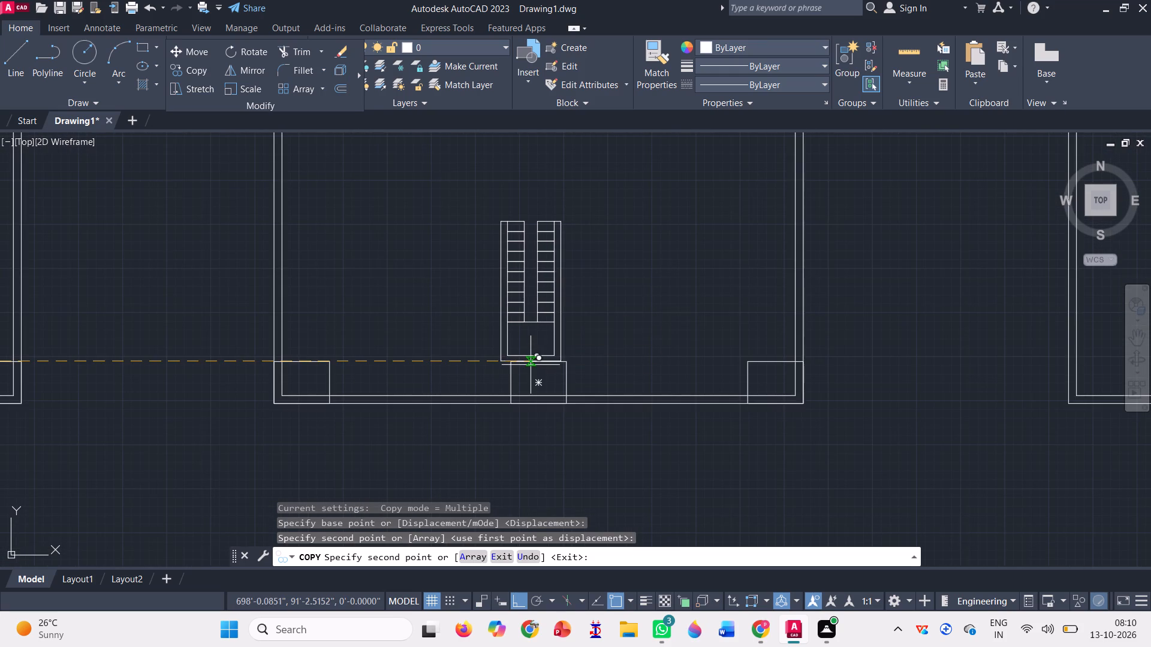
left_click(536, 364)
scroll(273, 321, "down", 2)
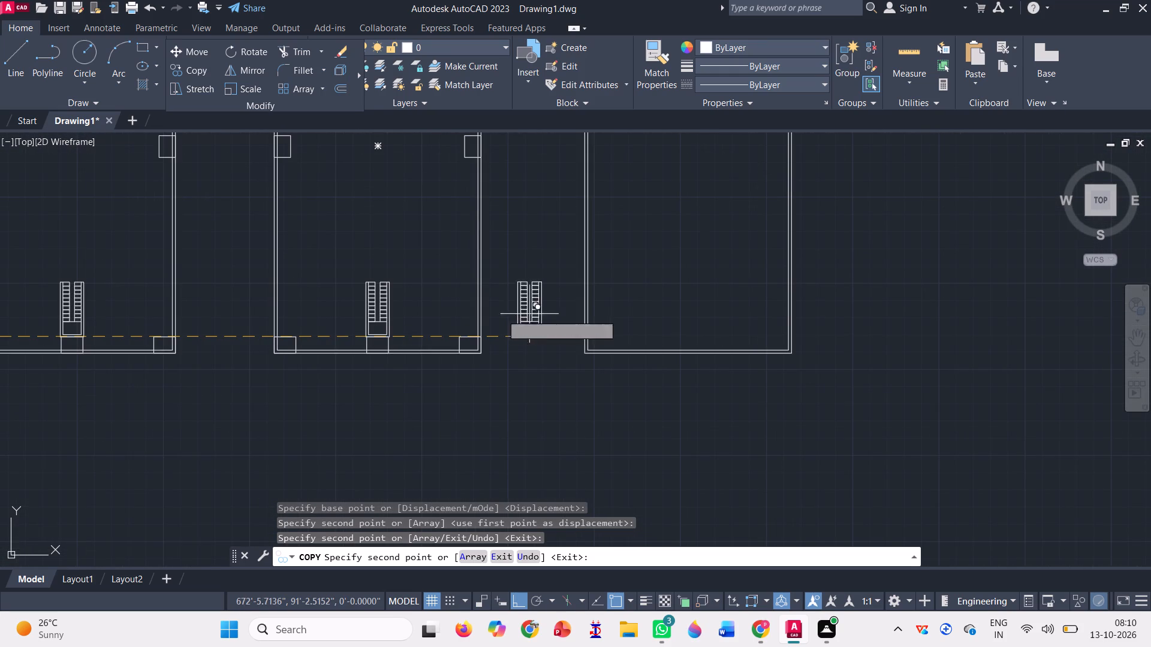
scroll(700, 327, "up", 2)
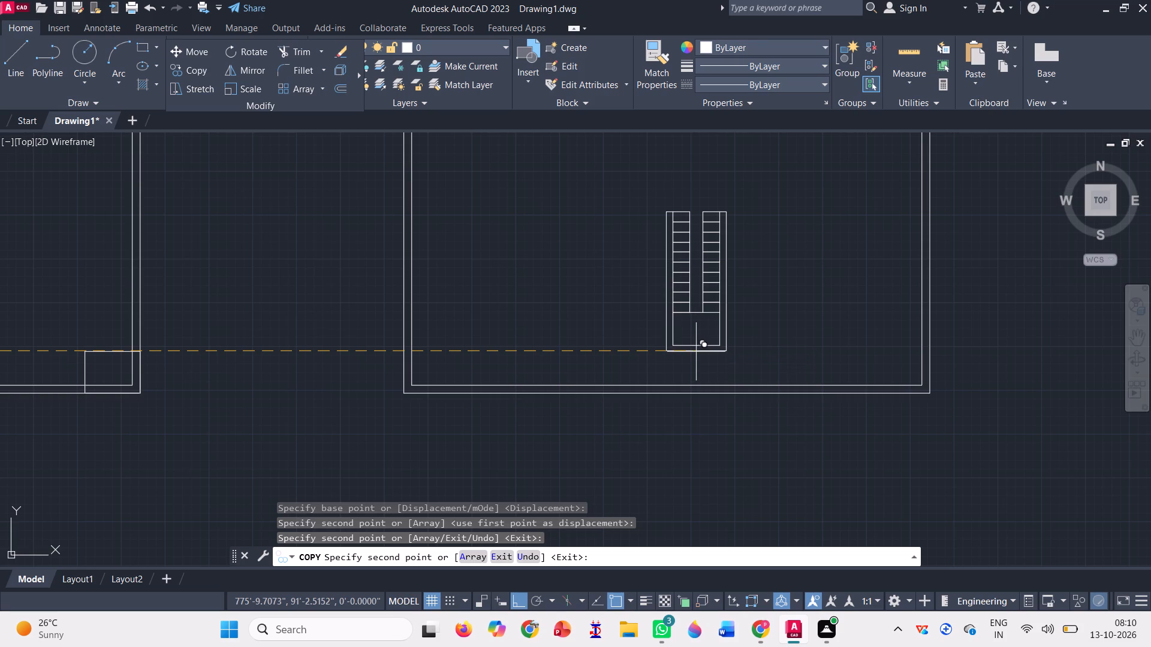
left_click(696, 352)
key("Escape")
Copy all eight perimeter columns of the eighth plan to the matching positions in the ninth plan, using the outlines' bottom-right corners as reference points.
scroll(567, 443, "down", 4)
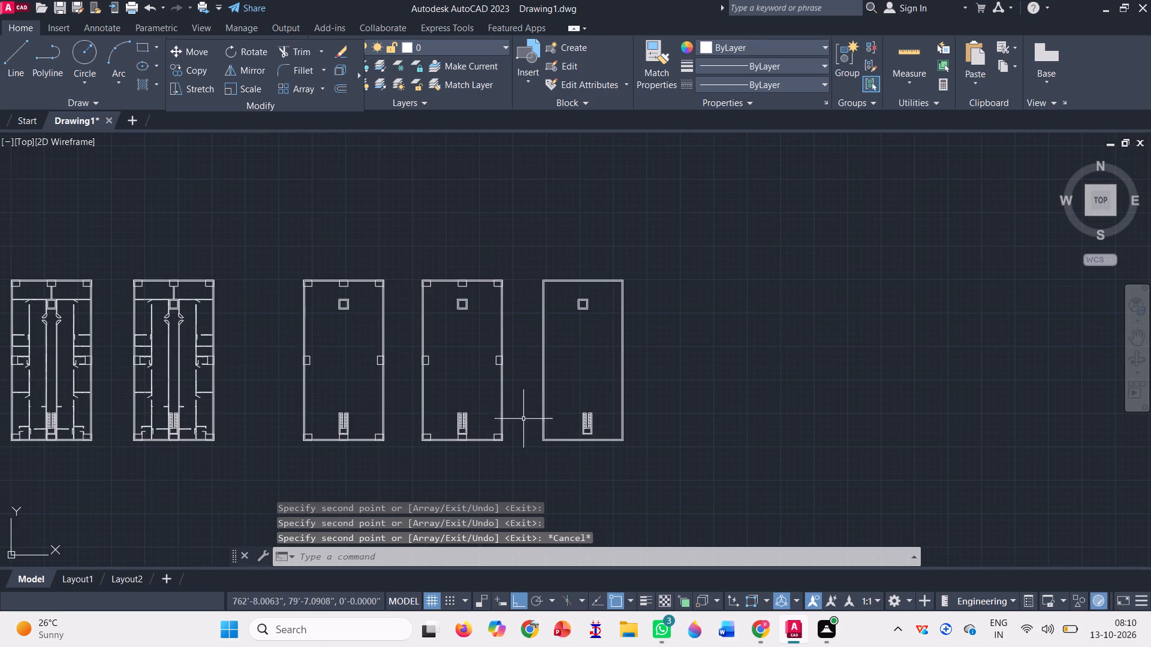
scroll(477, 289, "up", 2)
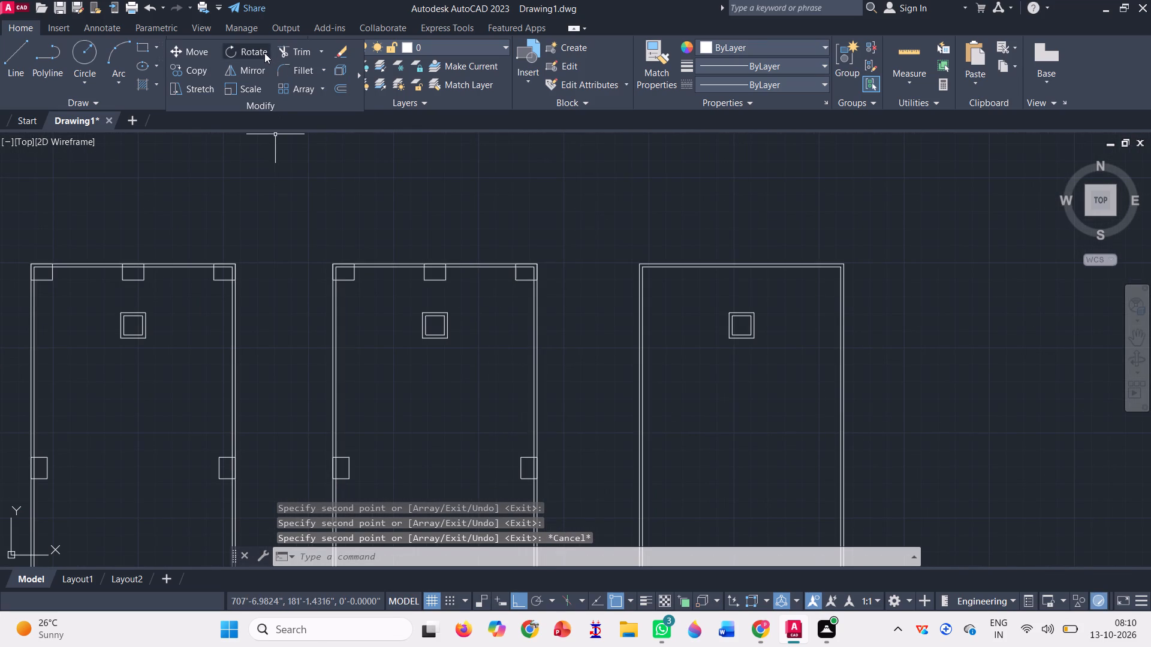
left_click(182, 67)
scroll(346, 280, "up", 2)
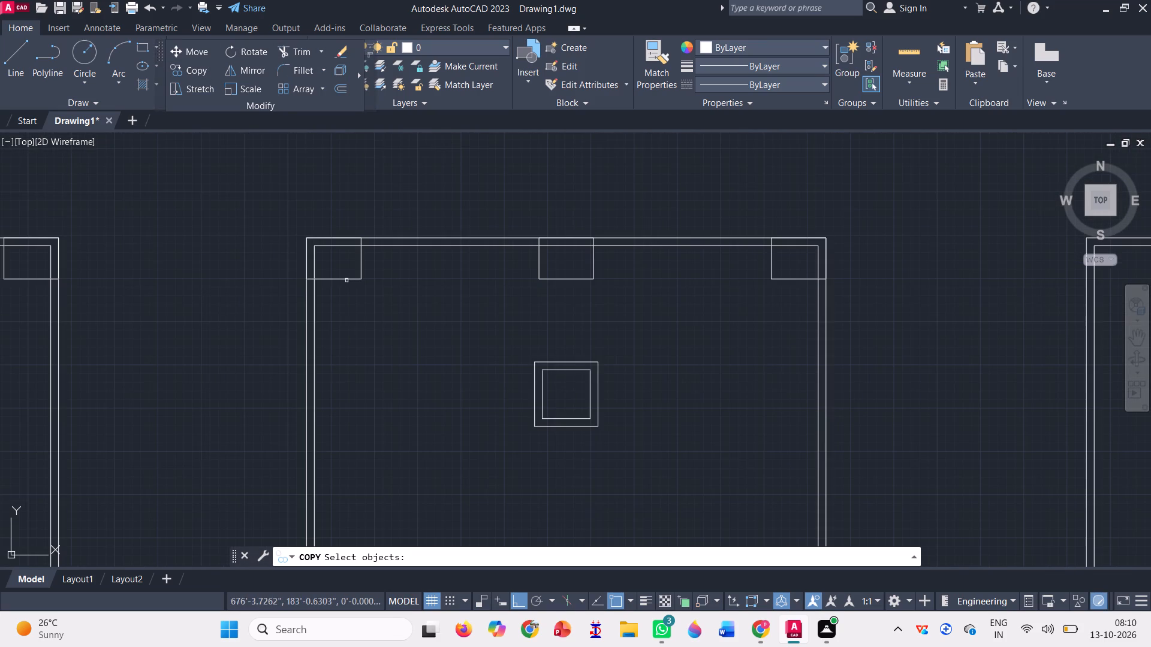
left_click(372, 284)
left_click(354, 258)
left_click(628, 294)
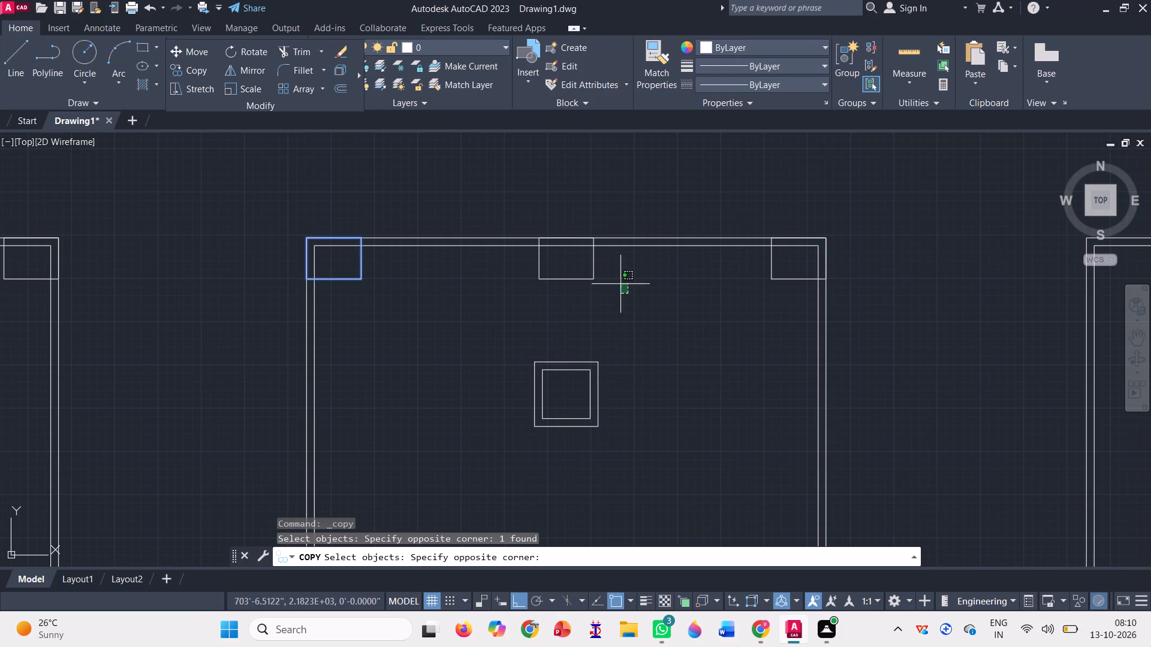
left_click(556, 273)
left_click(775, 313)
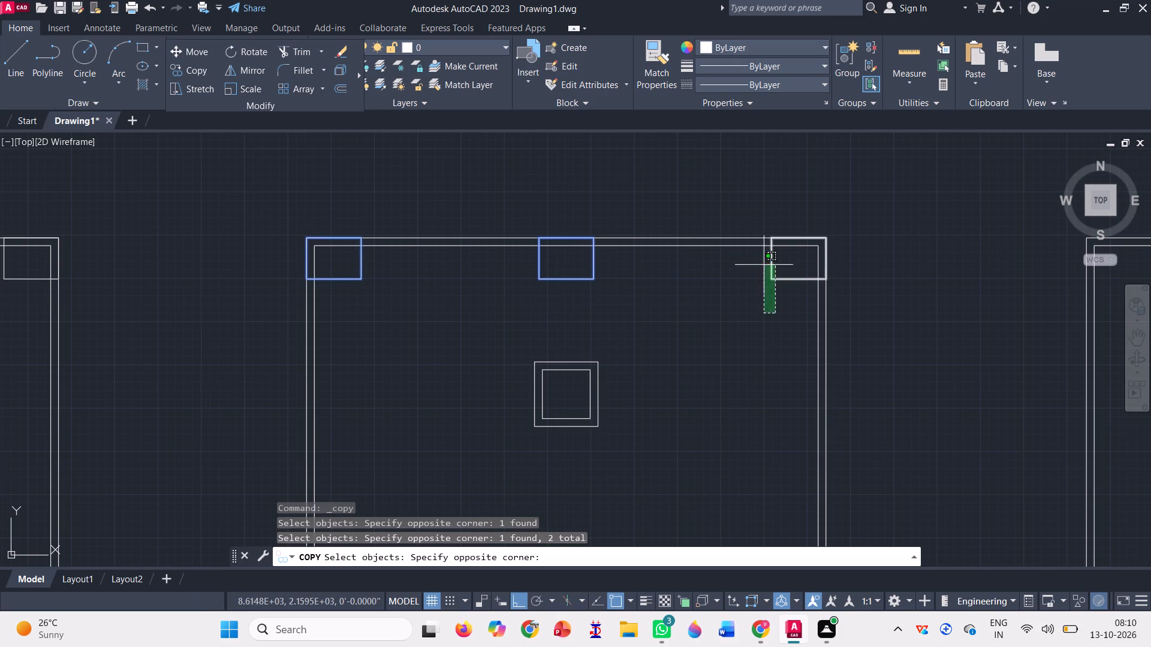
left_click(764, 265)
scroll(470, 193, "down", 2)
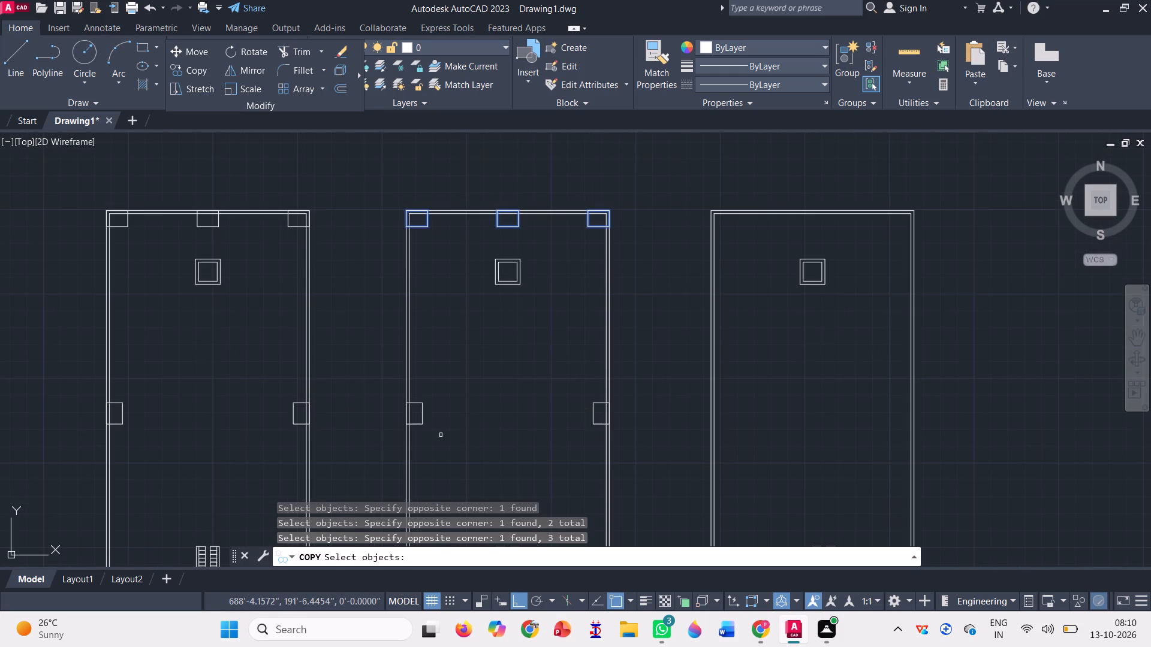
scroll(441, 435, "up", 3)
left_click(400, 416)
left_click(335, 342)
scroll(396, 243, "down", 2)
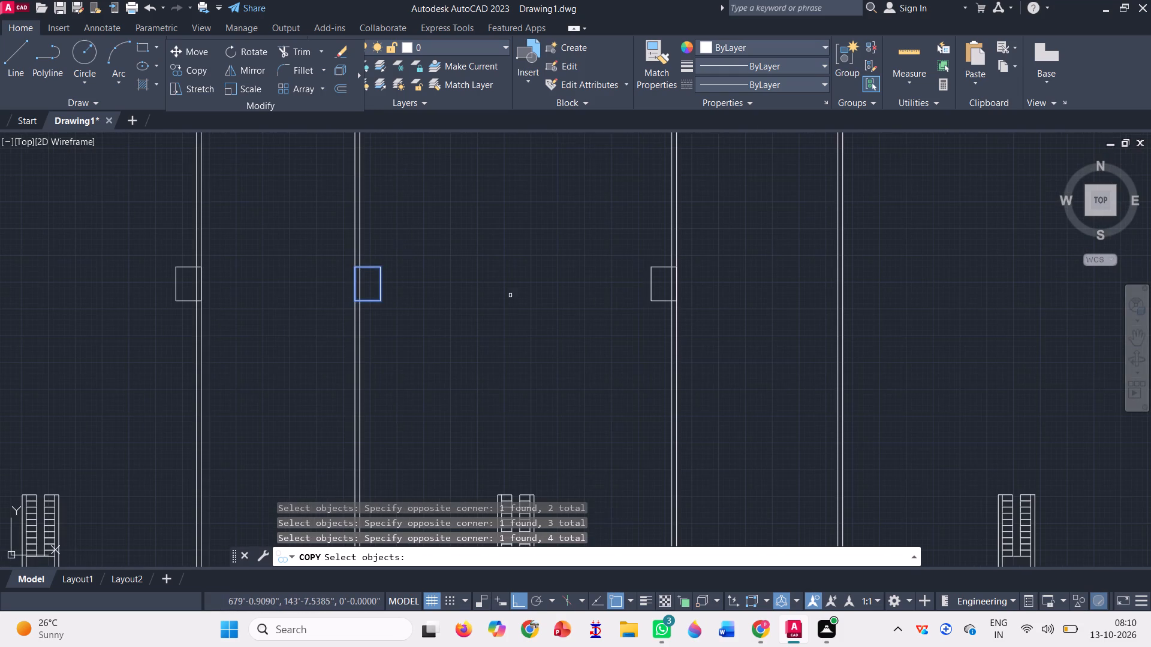
scroll(658, 277, "up", 3)
left_click(627, 400)
left_click(572, 280)
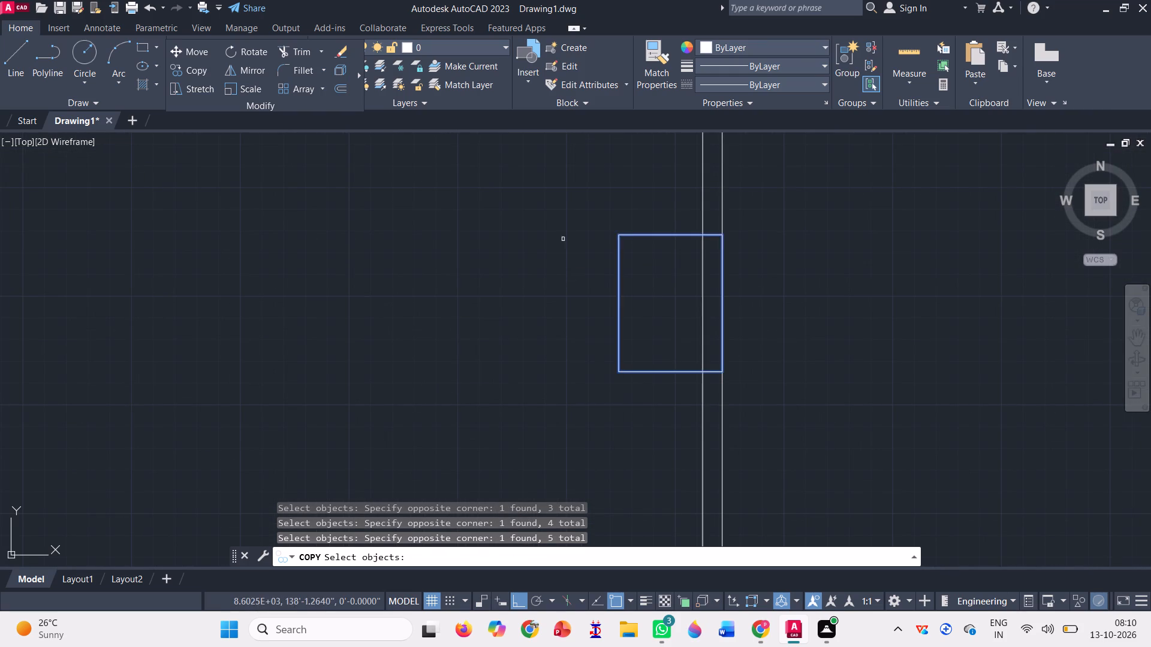
scroll(566, 210, "down", 5)
scroll(453, 332, "up", 3)
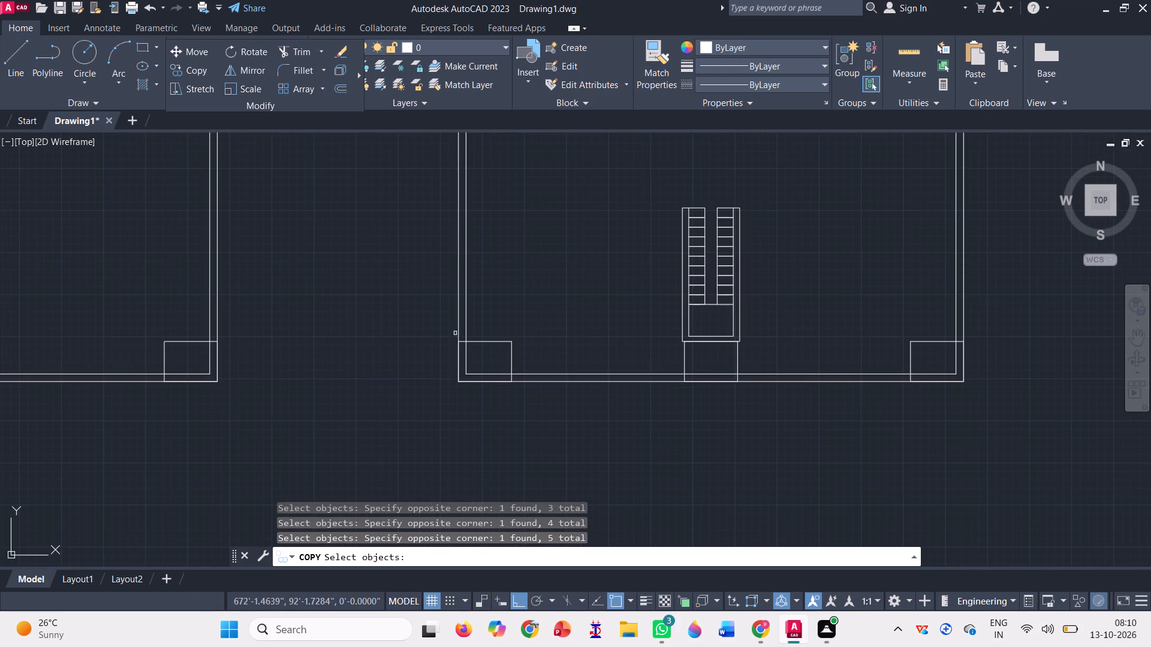
left_click(544, 347)
left_click(495, 338)
scroll(526, 340, "up", 1)
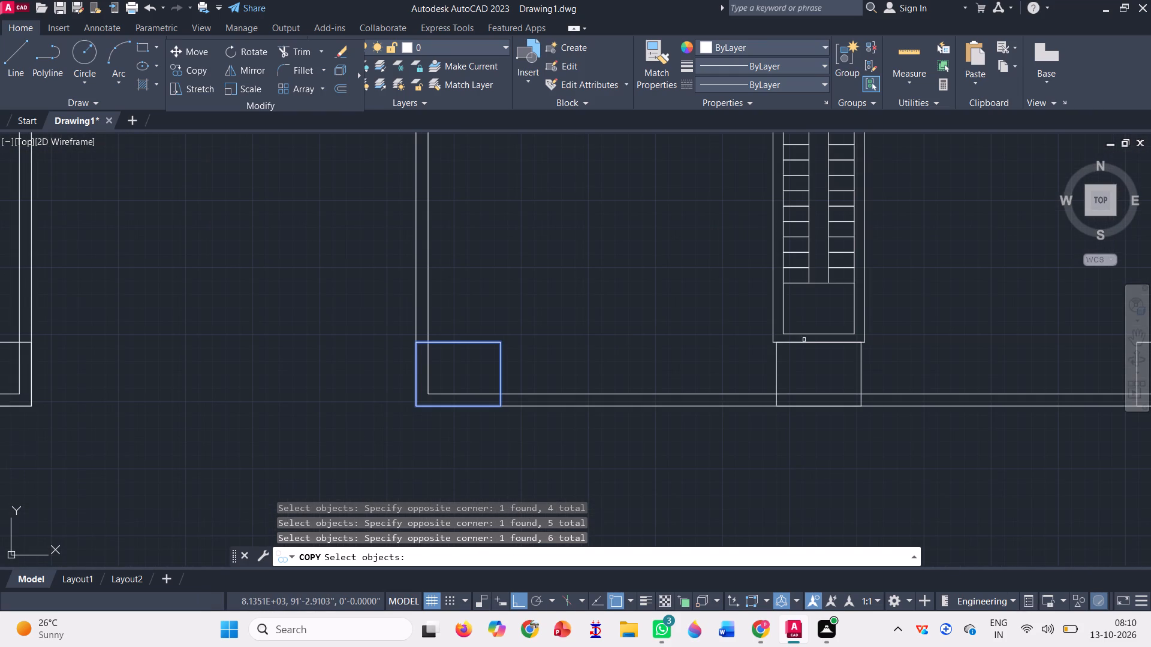
left_click(909, 355)
left_click(776, 368)
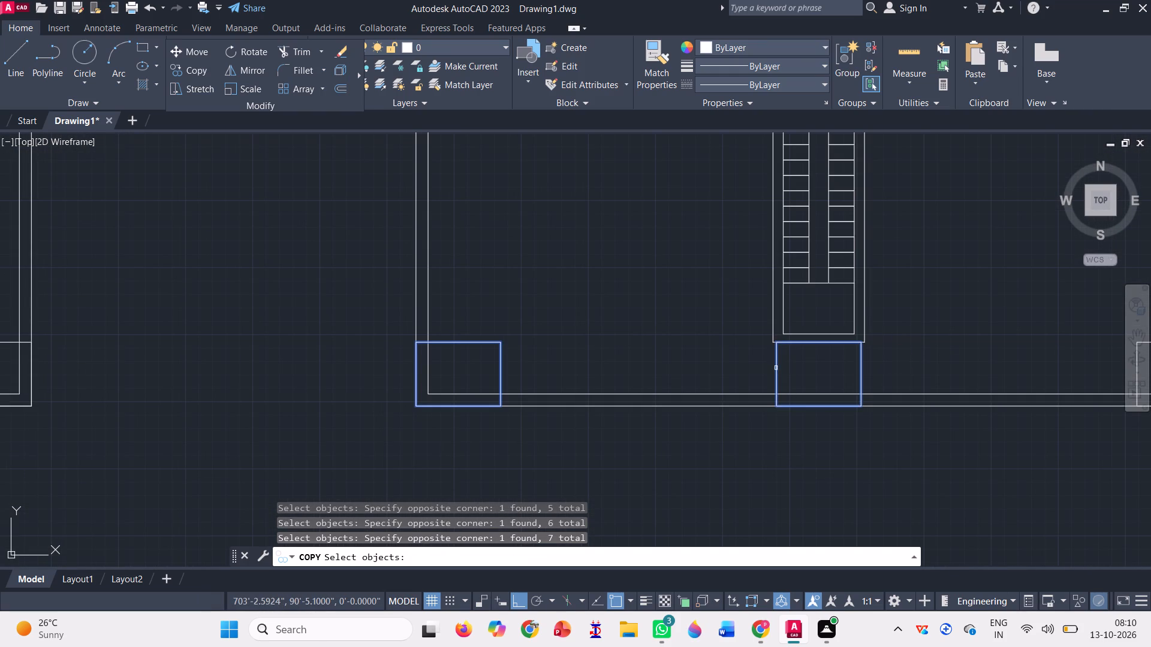
scroll(544, 325, "down", 2)
scroll(788, 329, "up", 2)
left_click(775, 356)
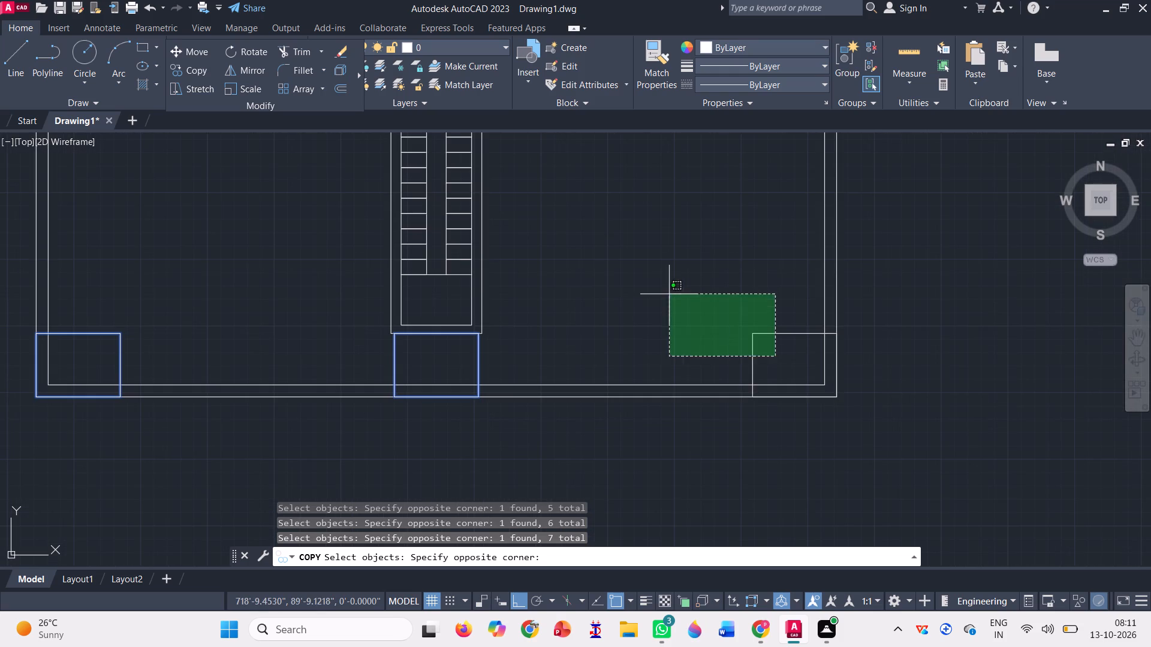
left_click(668, 291)
key("space")
left_click(837, 400)
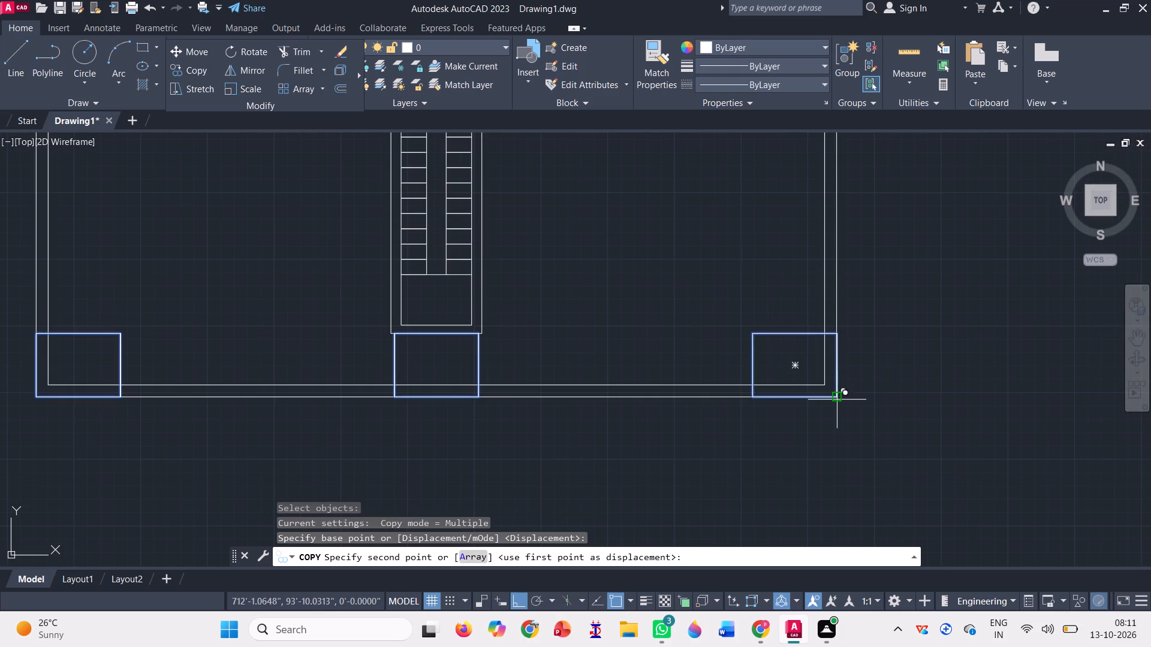
scroll(400, 341, "down", 4)
scroll(655, 350, "up", 4)
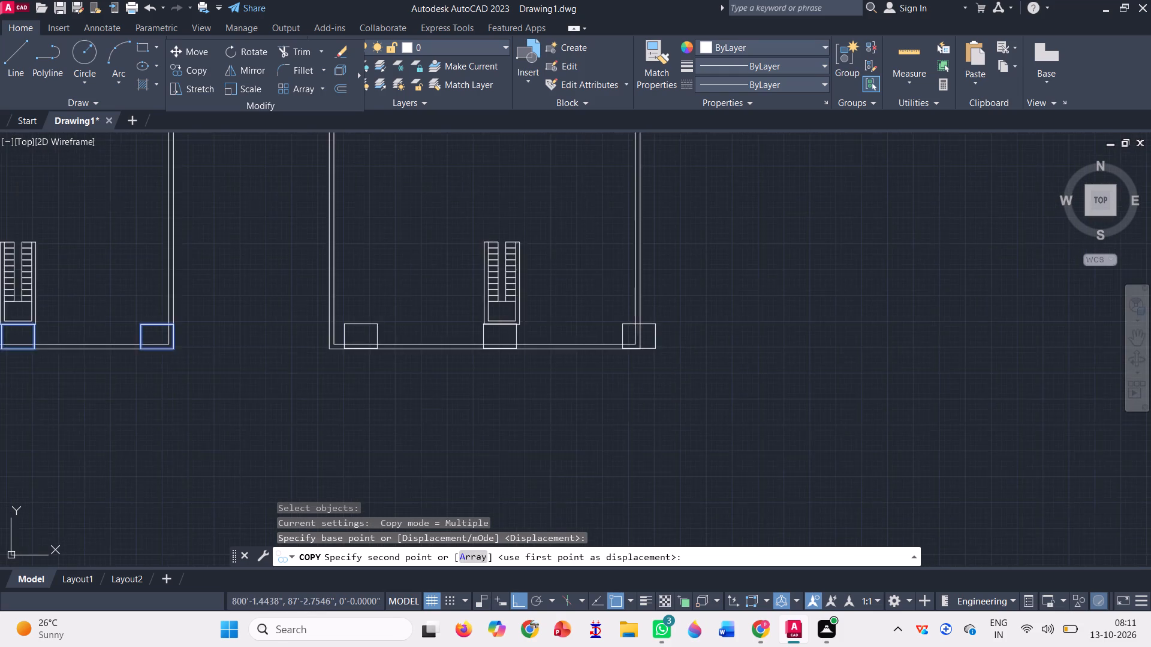
scroll(613, 339, "up", 3)
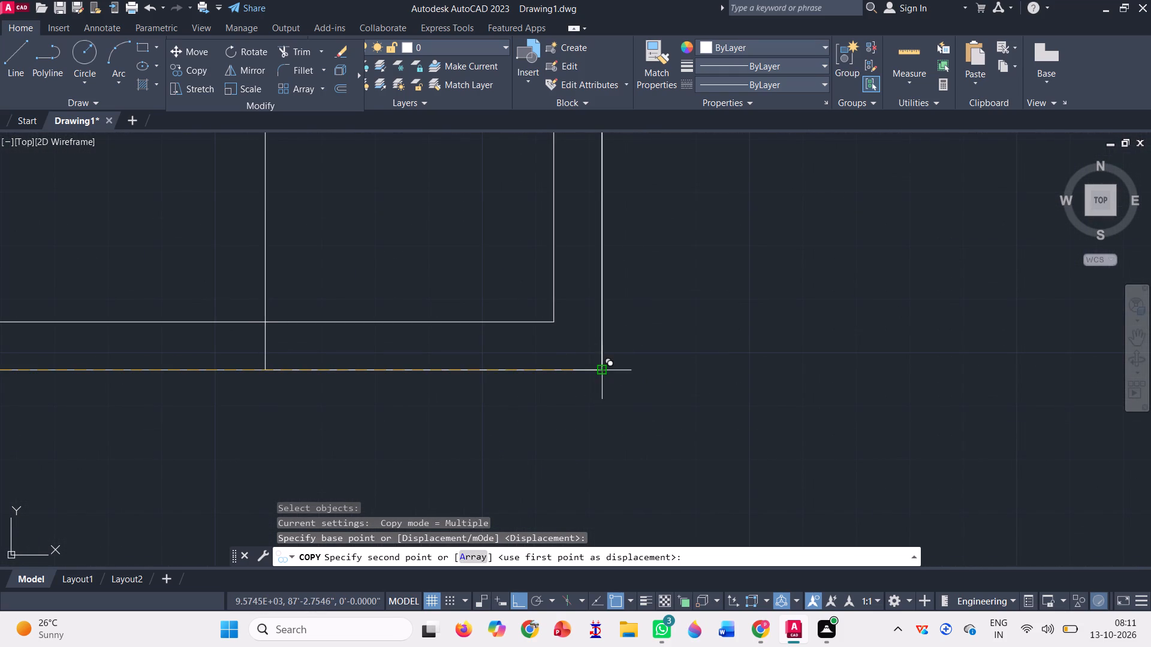
left_click(604, 367)
scroll(609, 410, "down", 5)
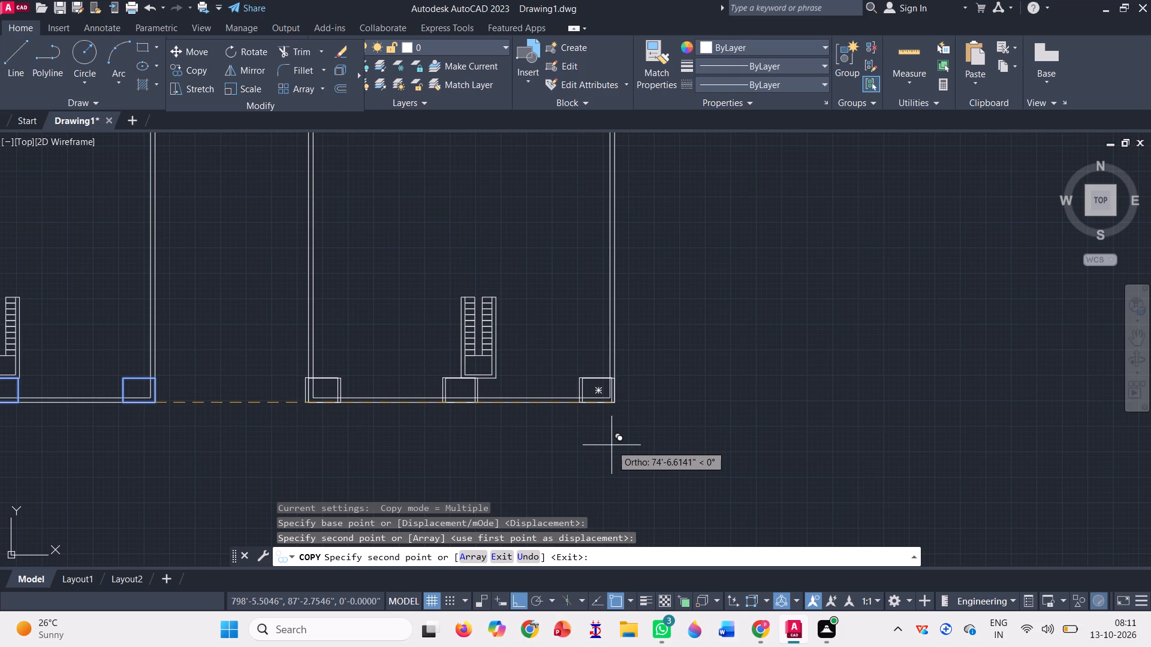
key("Escape")
scroll(611, 445, "down", 2)
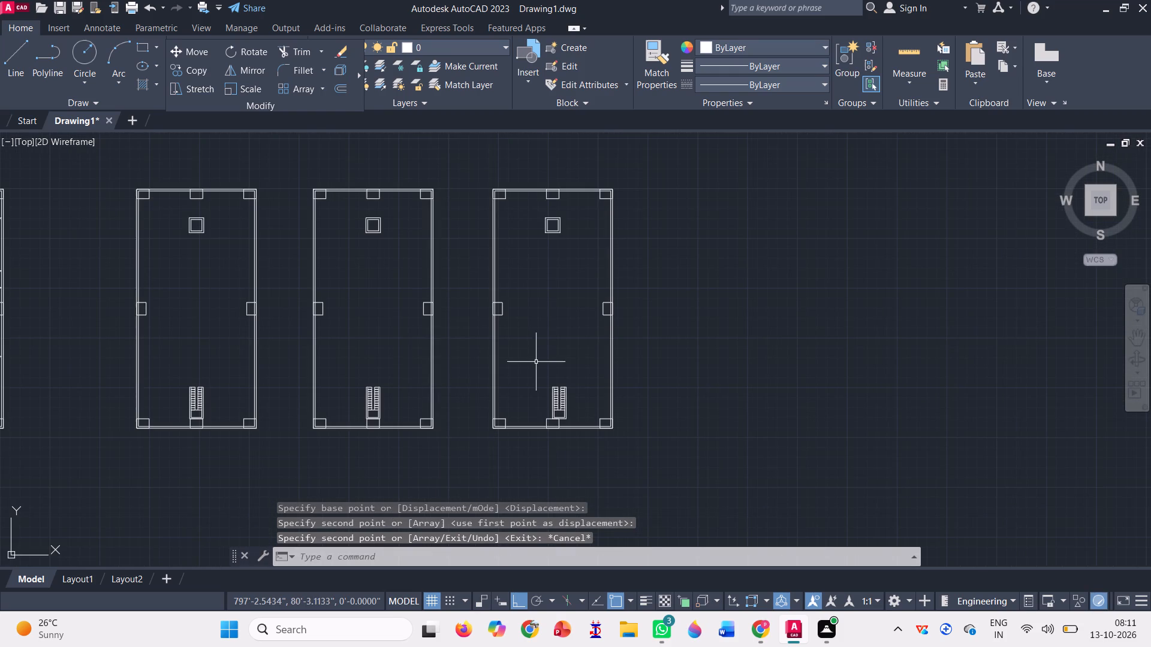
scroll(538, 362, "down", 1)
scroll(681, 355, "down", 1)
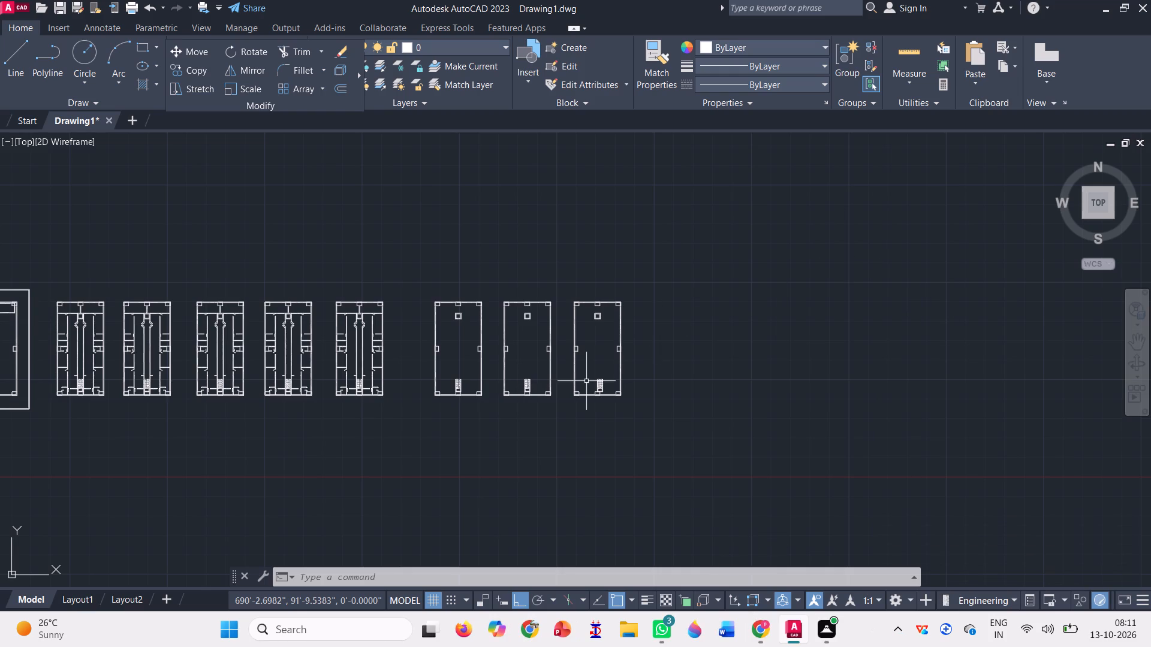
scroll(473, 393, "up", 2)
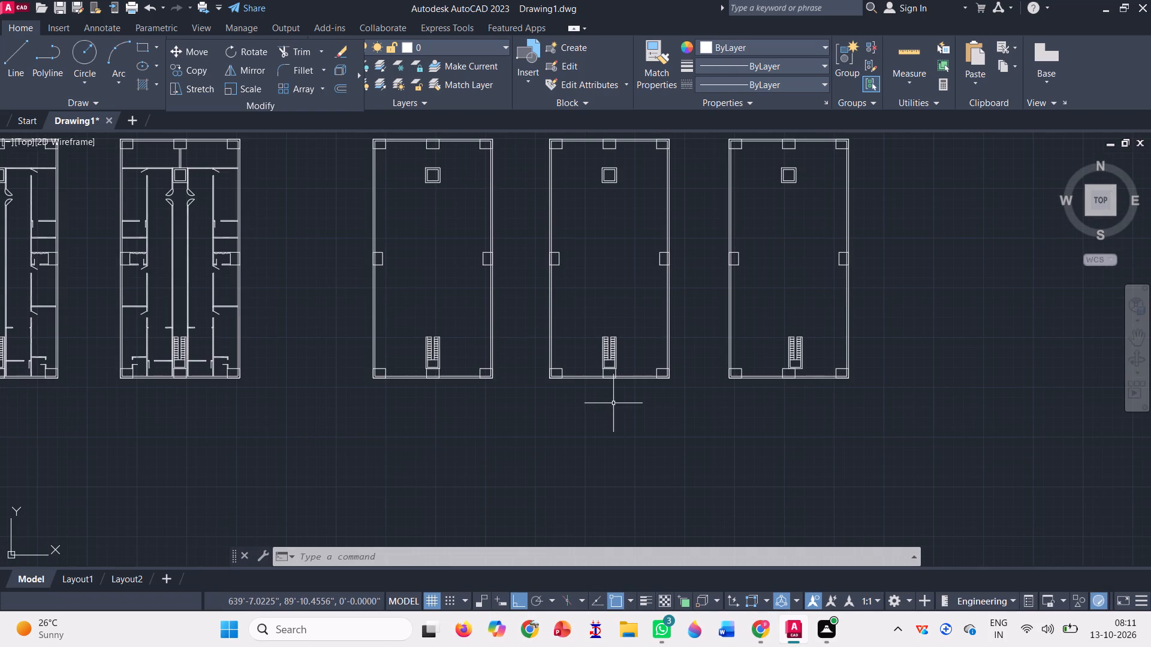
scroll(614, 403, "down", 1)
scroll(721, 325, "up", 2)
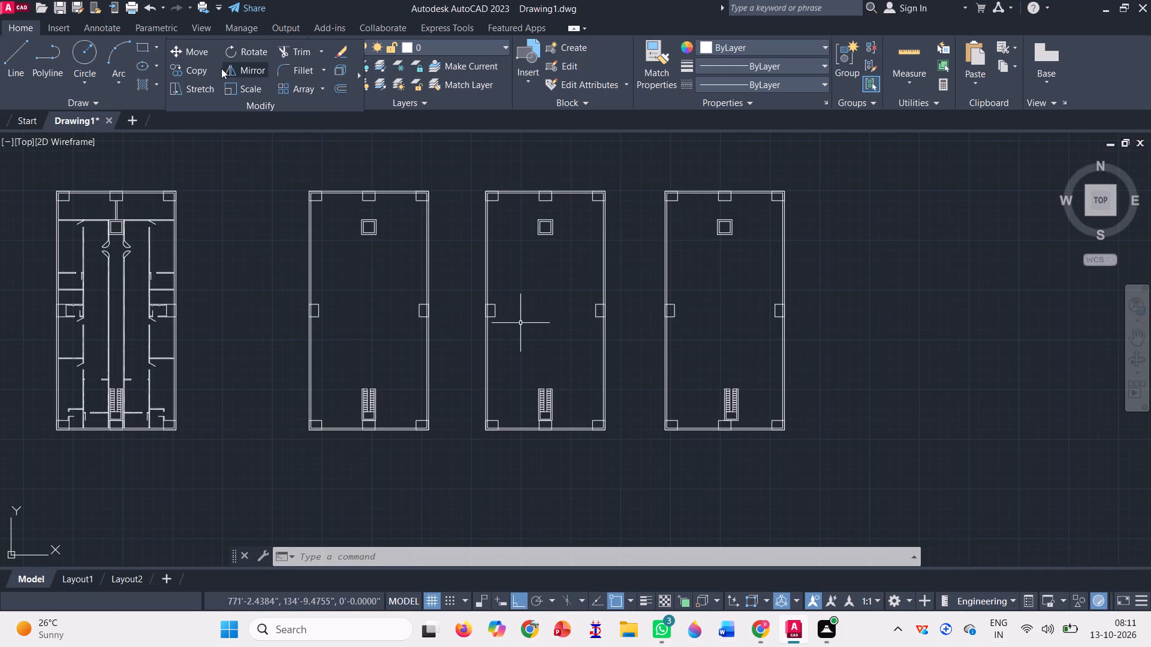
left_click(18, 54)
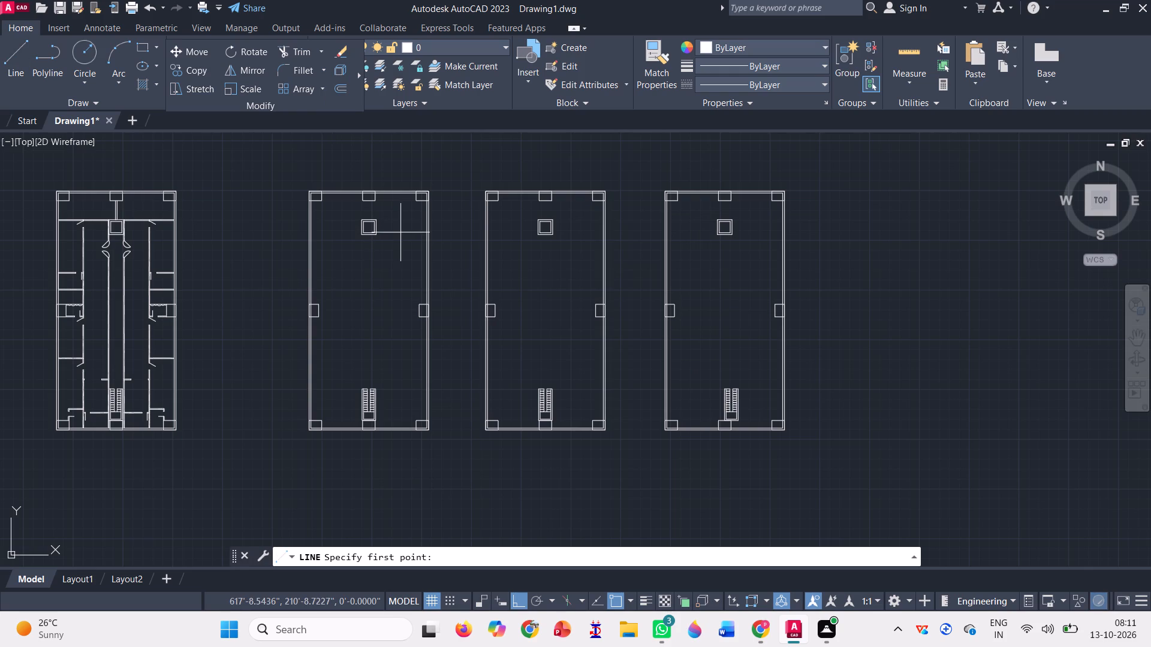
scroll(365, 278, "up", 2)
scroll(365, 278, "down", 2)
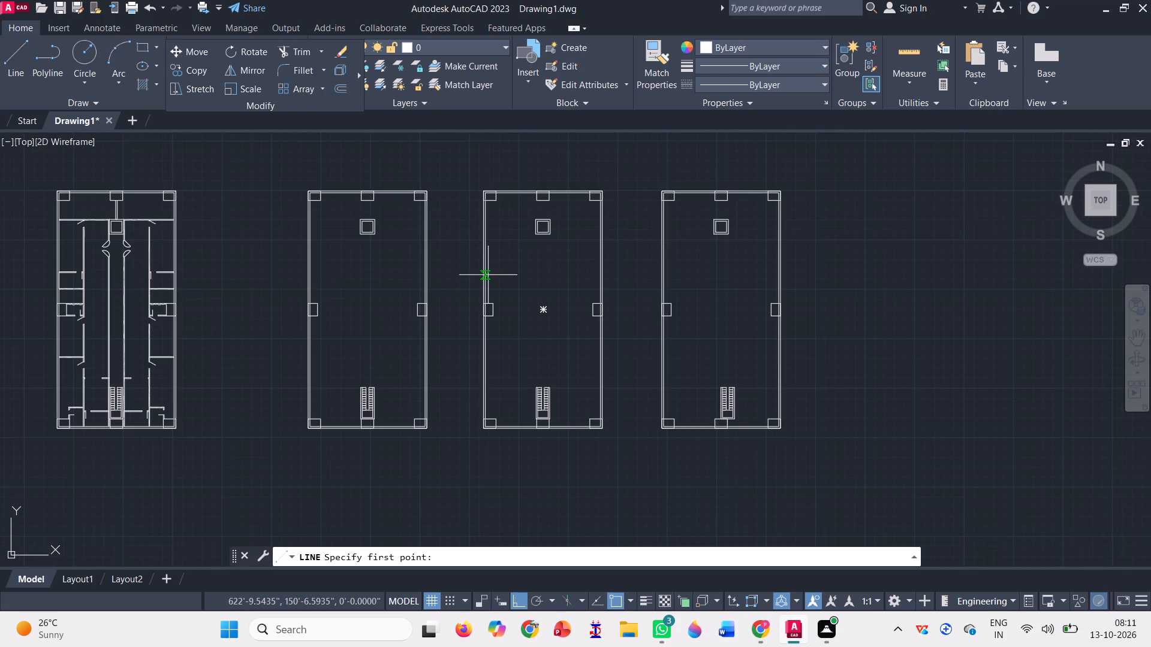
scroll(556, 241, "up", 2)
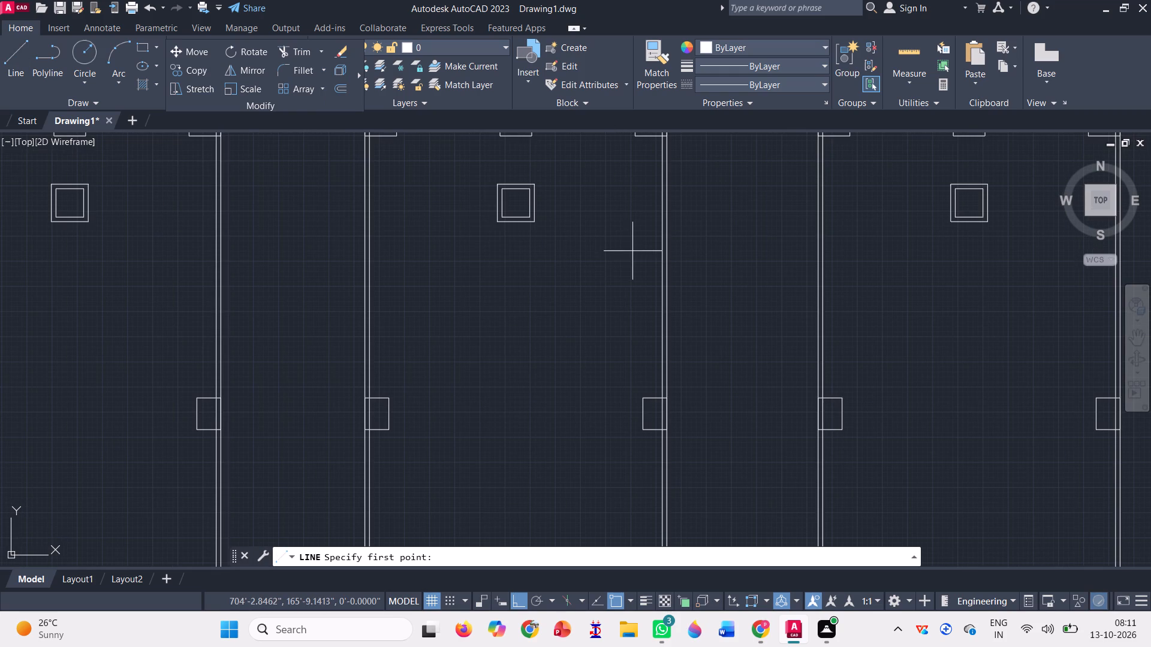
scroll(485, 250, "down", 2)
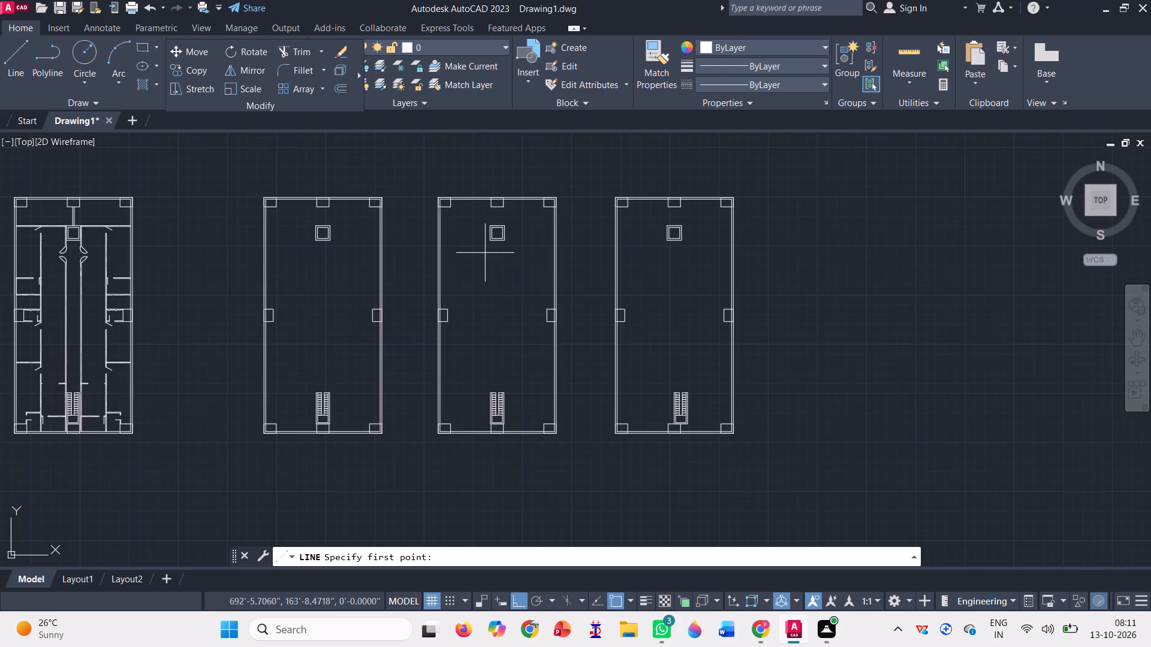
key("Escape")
Draw a horizontal construction line through the bottom-left corner of the small double square near the top of the eighth plan.
type("xl")
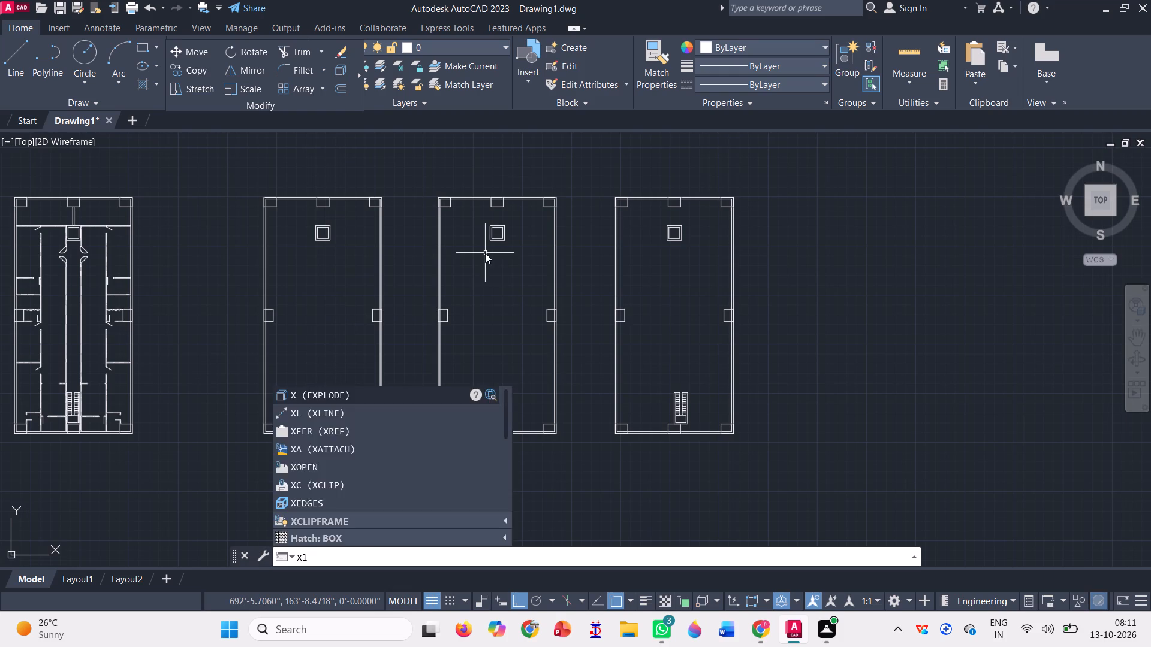
key("Return")
scroll(489, 250, "up", 2)
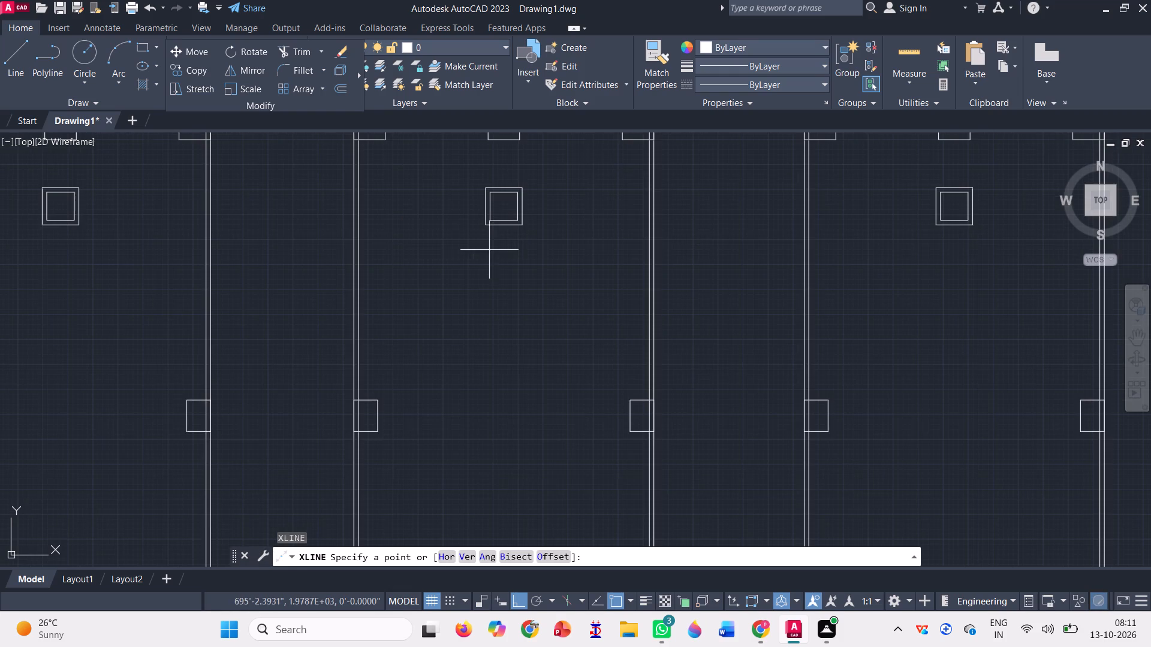
left_click(482, 225)
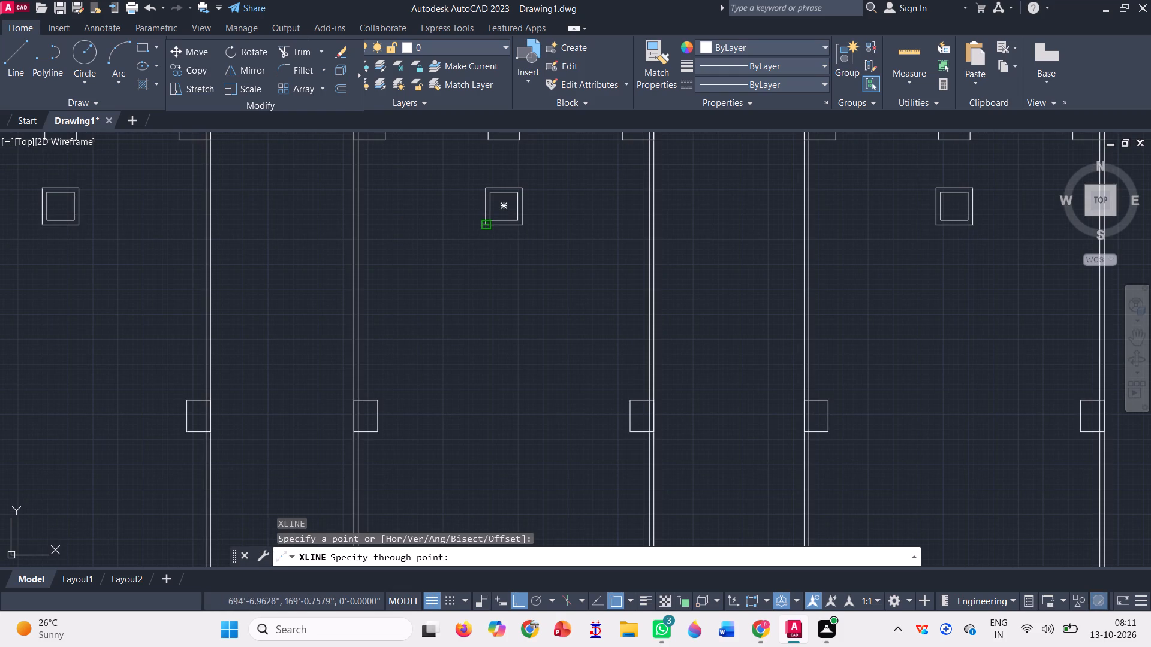
left_click(318, 228)
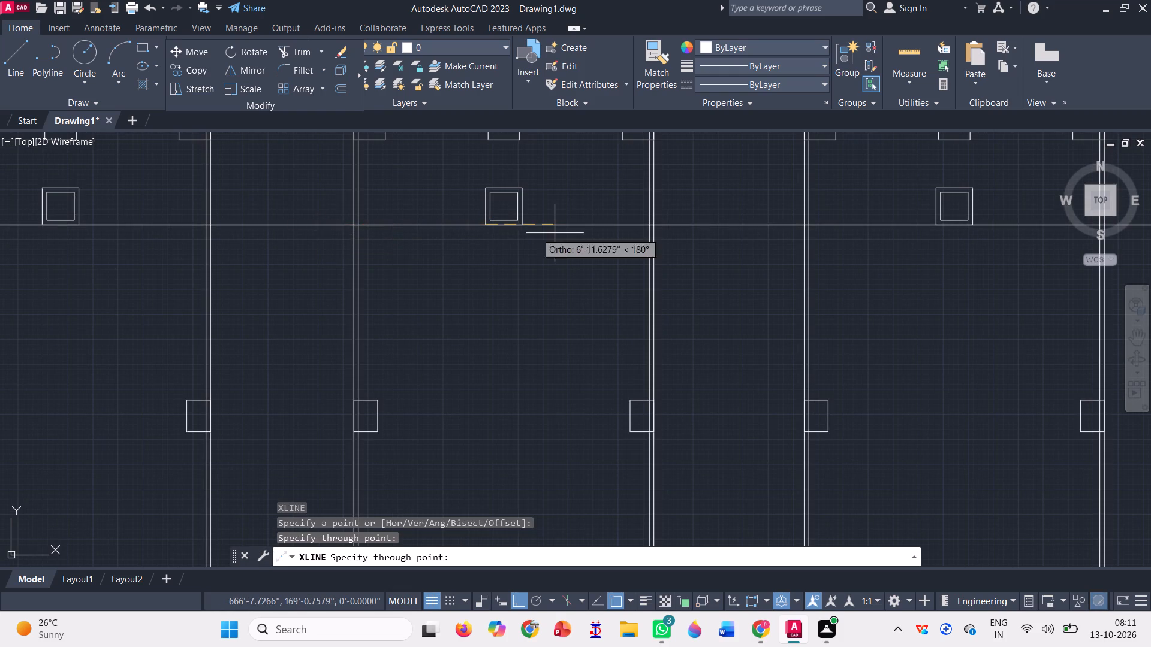
scroll(555, 238, "down", 3)
key("space")
key("h")
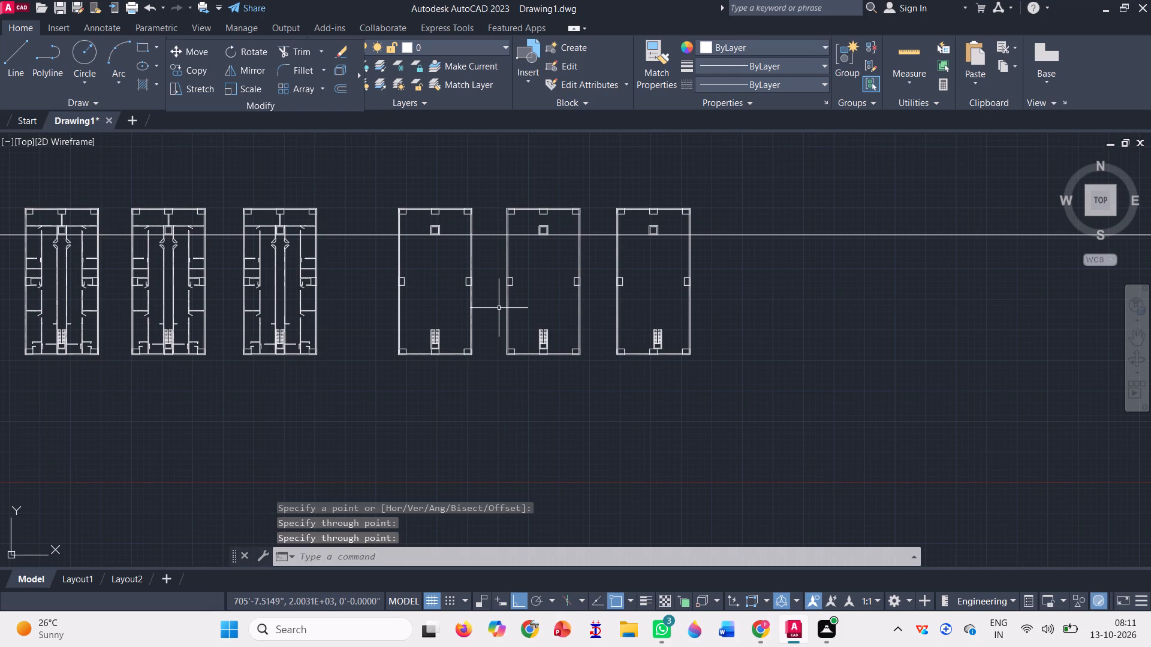
key("BackSpace")
Draw a second horizontal construction line across the plans, between the eighth plan's middle side columns and its staircase.
type("xl")
key("Return")
scroll(556, 332, "up", 2)
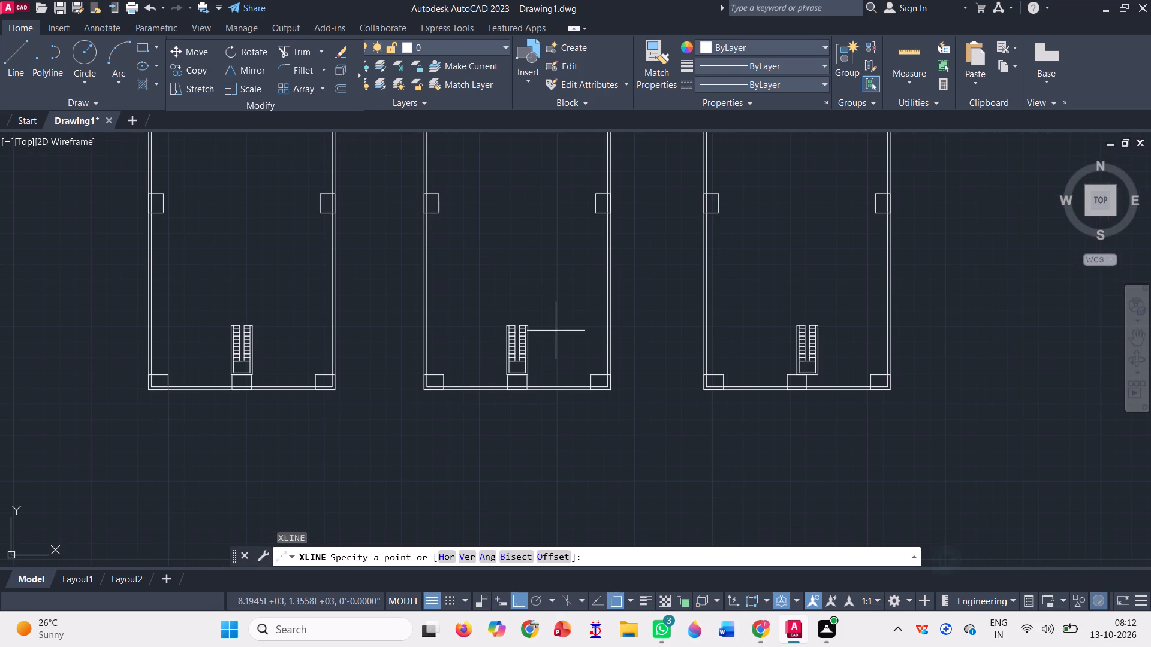
left_click(535, 292)
left_click(589, 287)
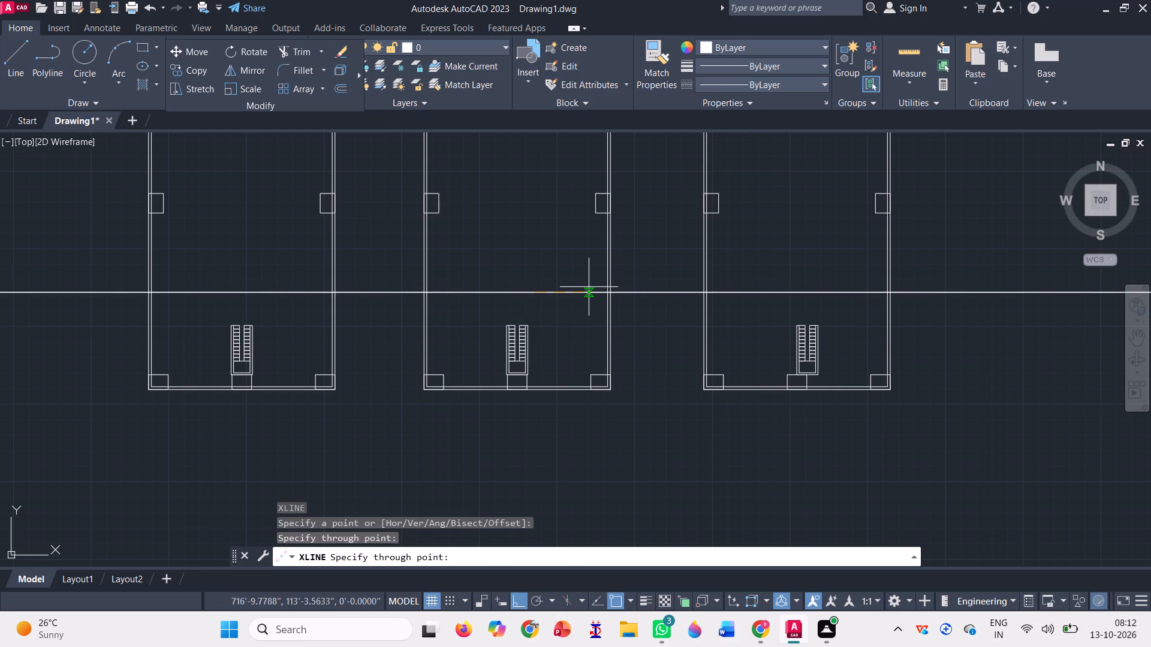
key("space")
scroll(575, 349, "down", 2)
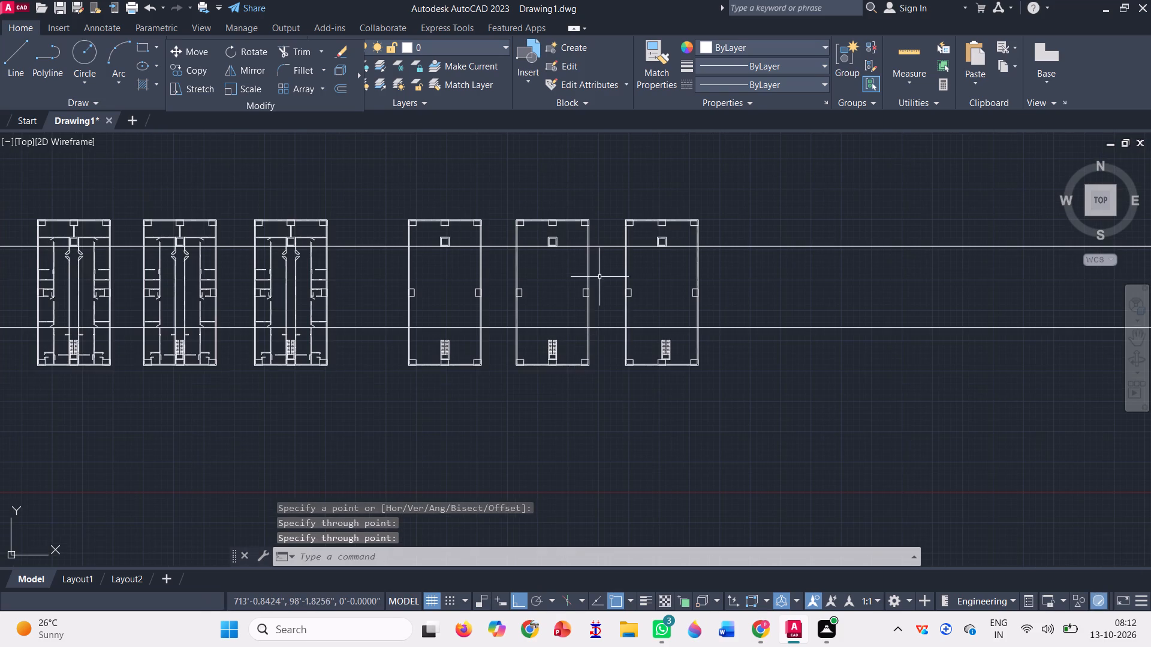
Draw a vertical construction line along the eighth plan's right inner wall line, starting where it meets the upper horizontal construction line.
type("xl")
key("Return")
scroll(580, 243, "up", 2)
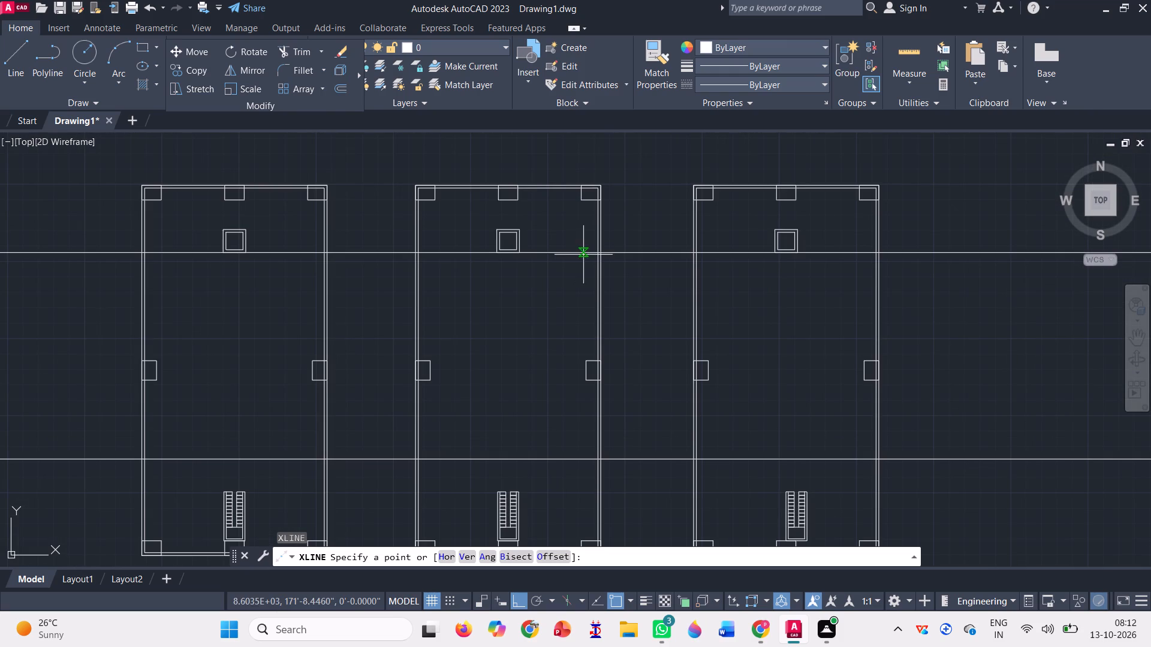
left_click(597, 251)
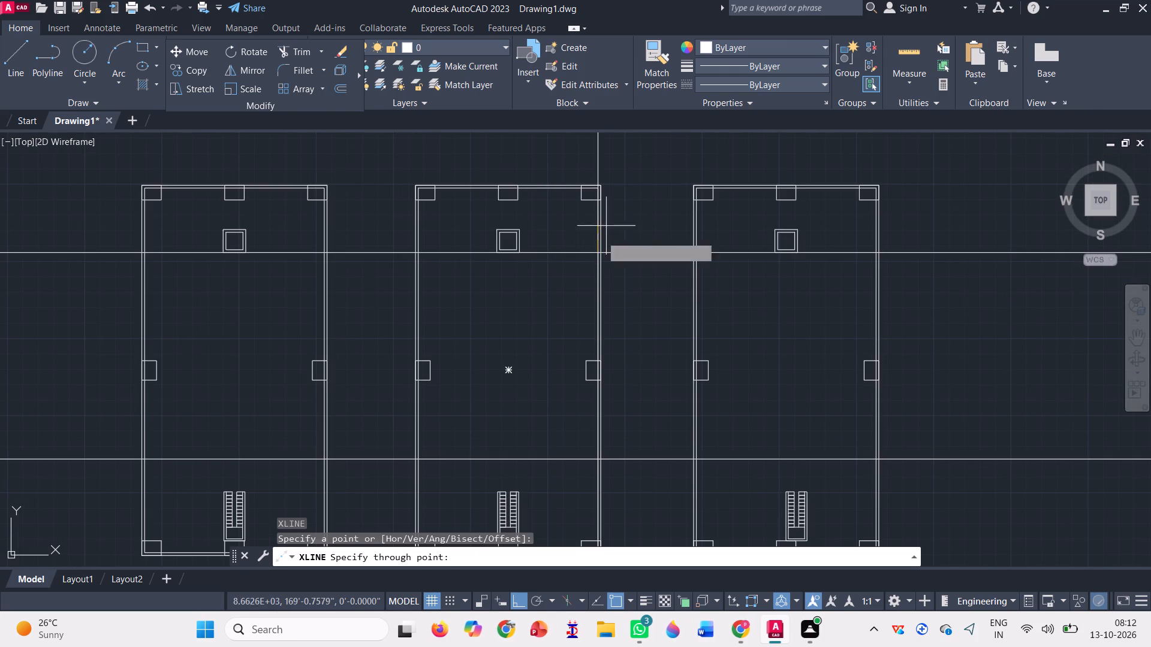
left_click(616, 179)
key("space")
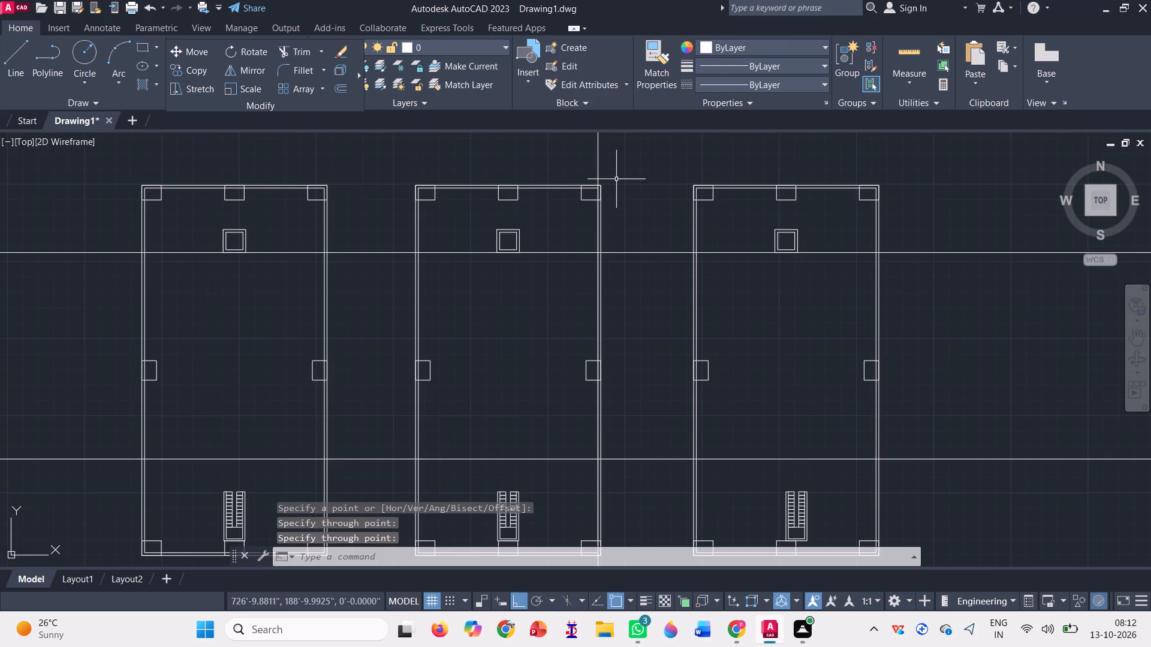
Draw a vertical construction line along the eighth plan's left inner wall line.
key("c")
key("BackSpace")
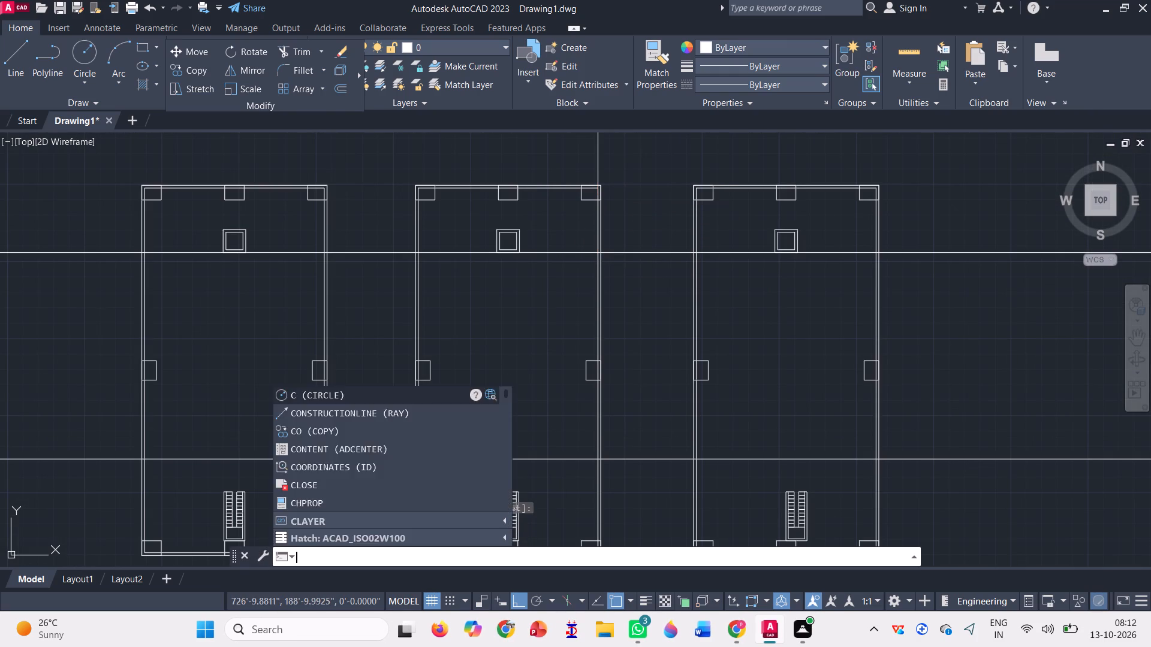
type("xl")
key("Return")
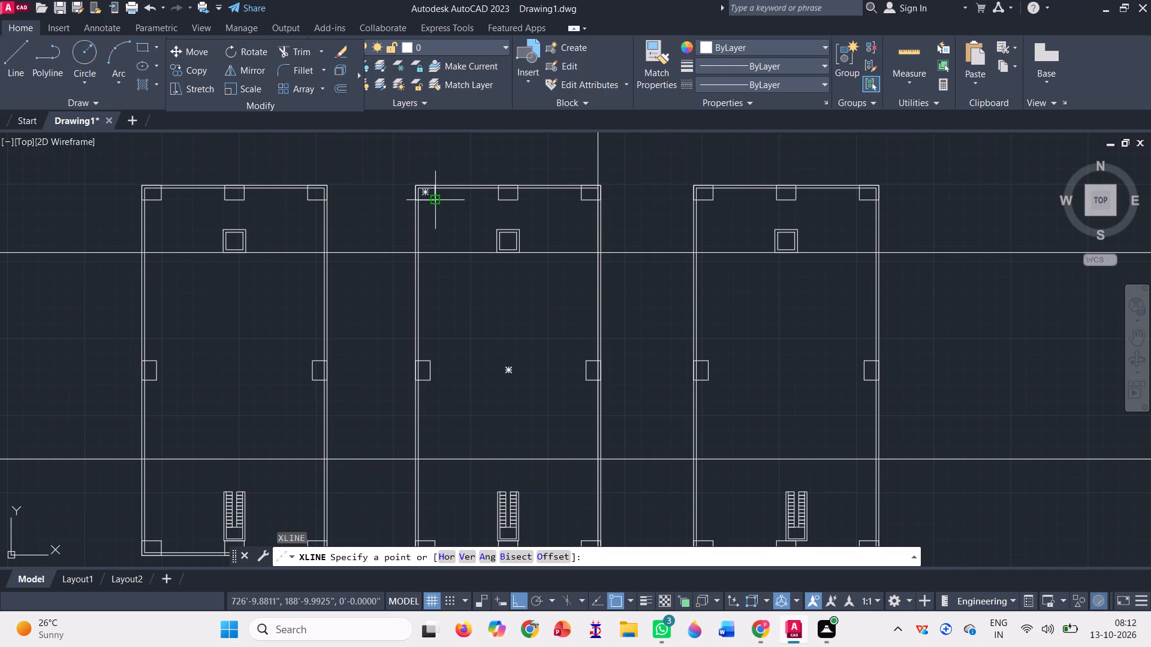
left_click(419, 200)
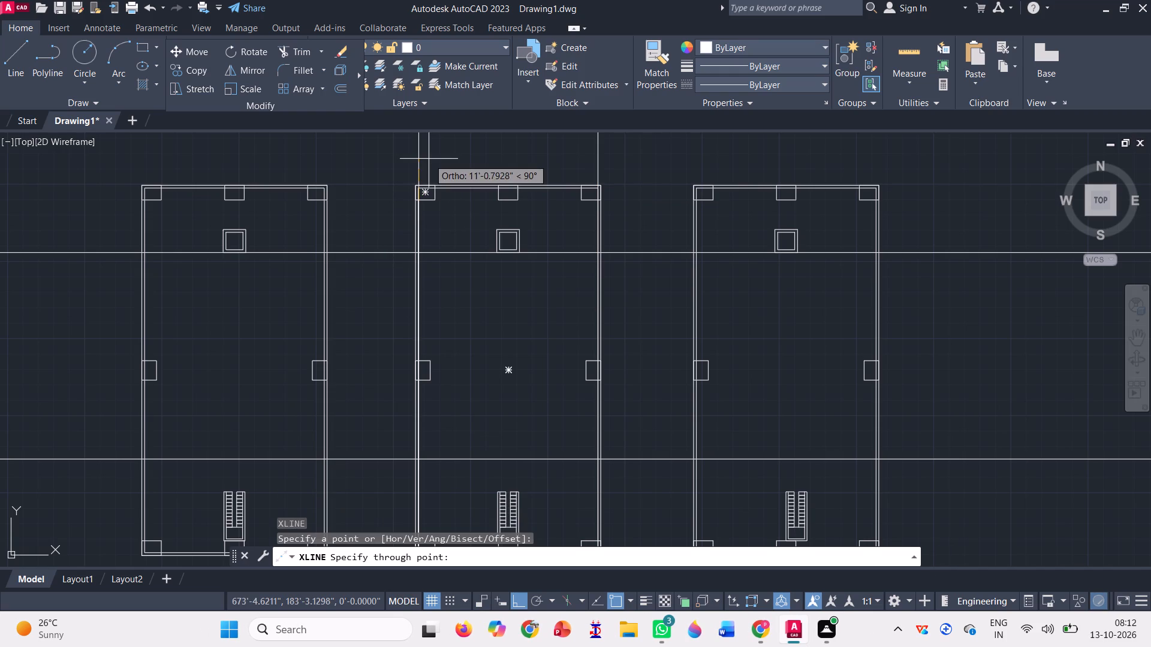
left_click(429, 158)
key("space")
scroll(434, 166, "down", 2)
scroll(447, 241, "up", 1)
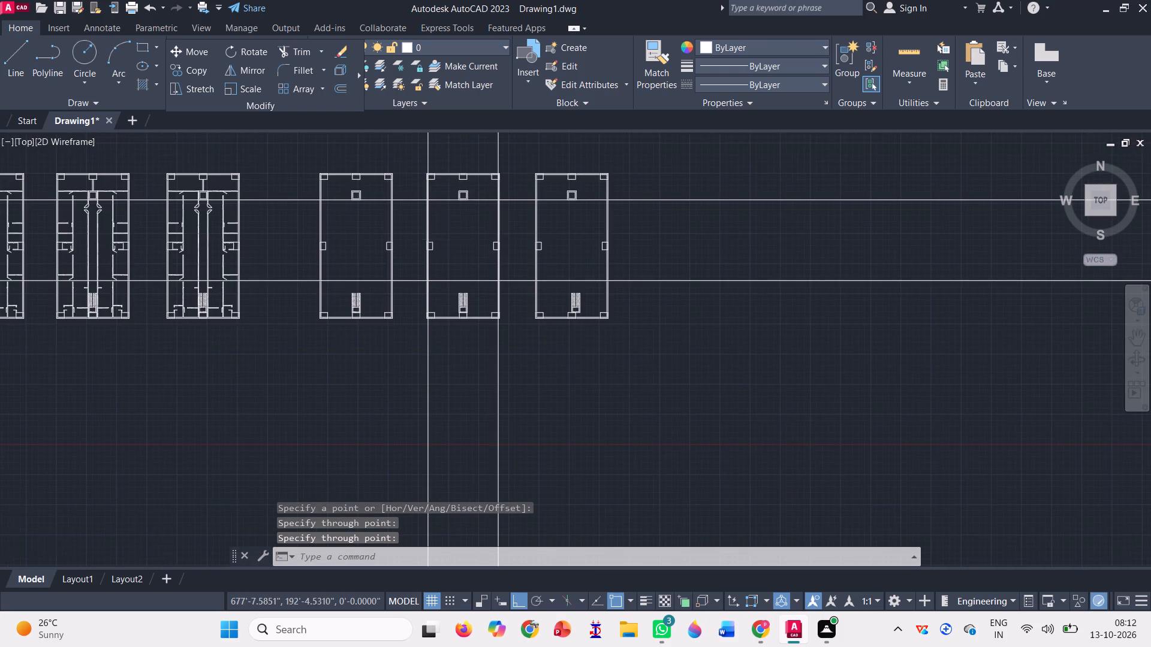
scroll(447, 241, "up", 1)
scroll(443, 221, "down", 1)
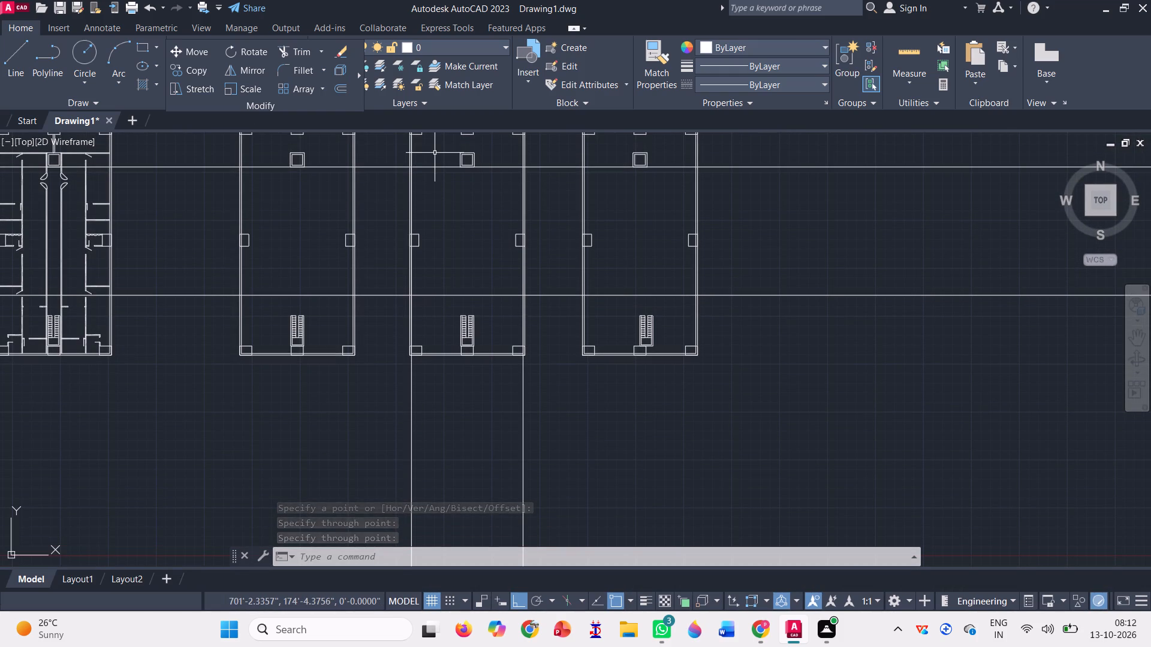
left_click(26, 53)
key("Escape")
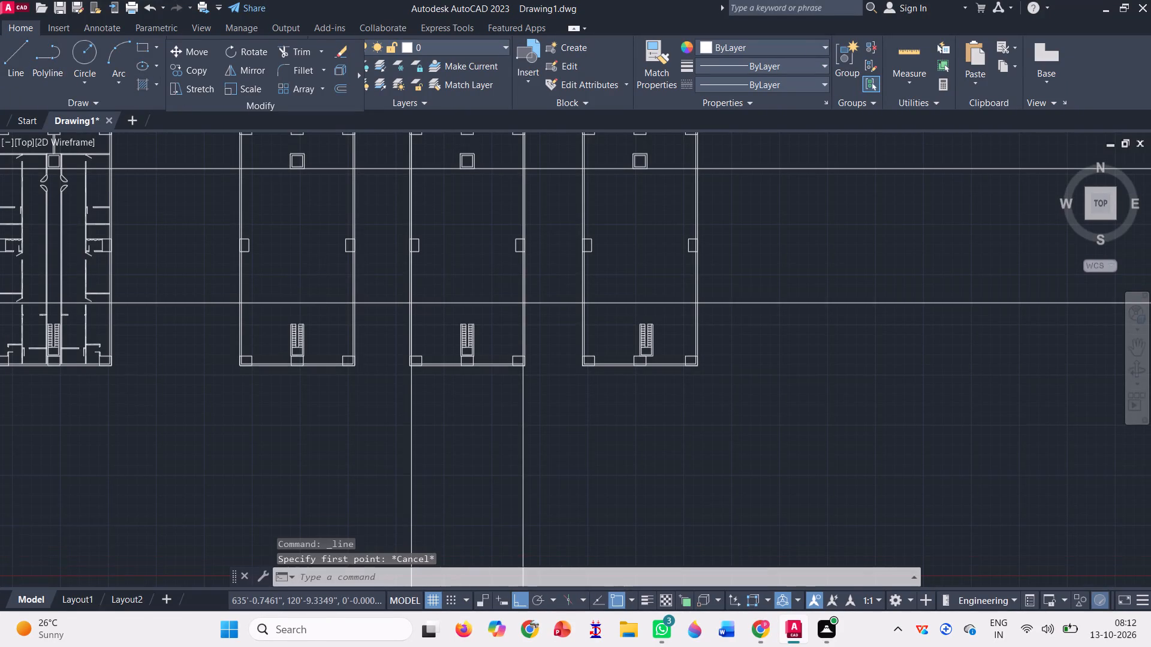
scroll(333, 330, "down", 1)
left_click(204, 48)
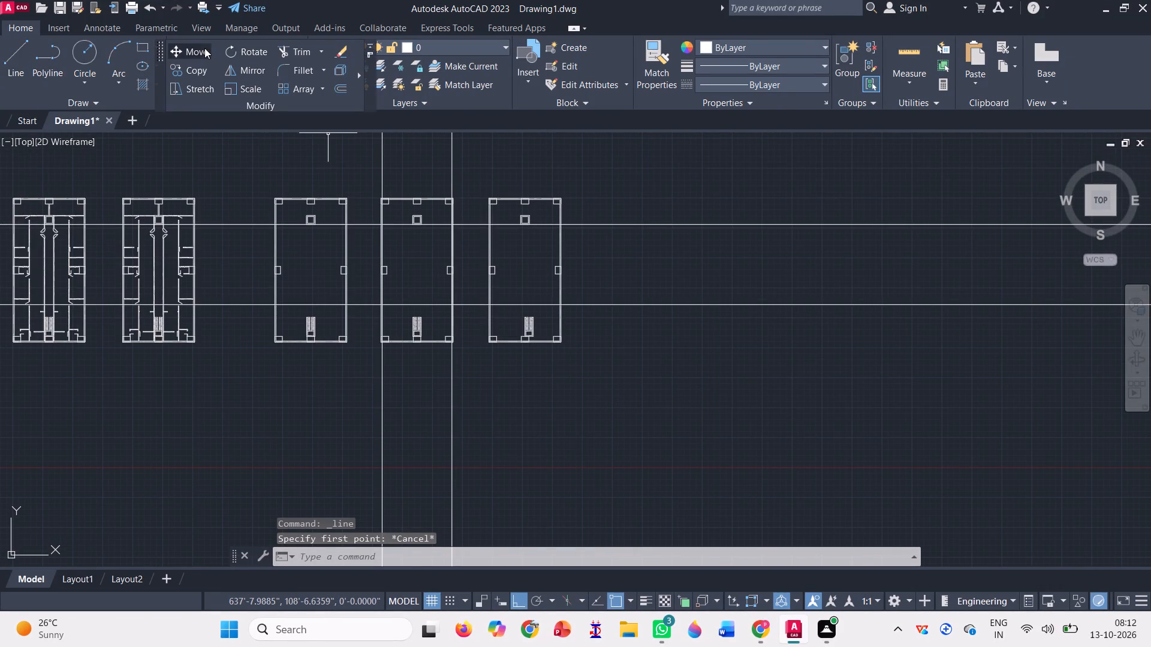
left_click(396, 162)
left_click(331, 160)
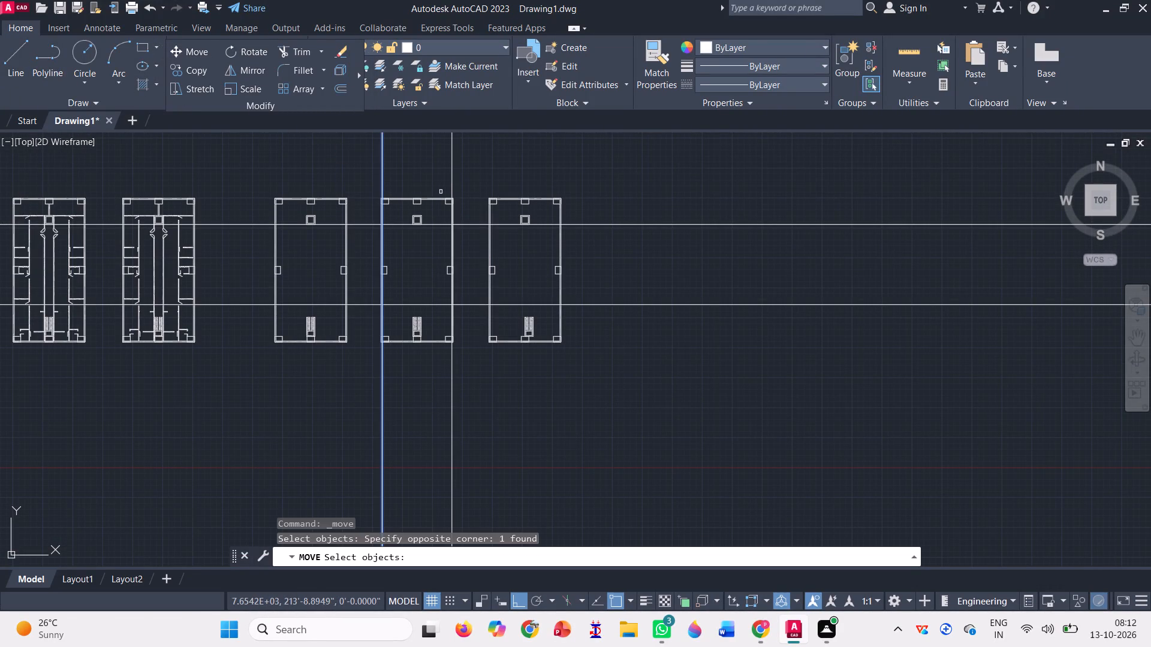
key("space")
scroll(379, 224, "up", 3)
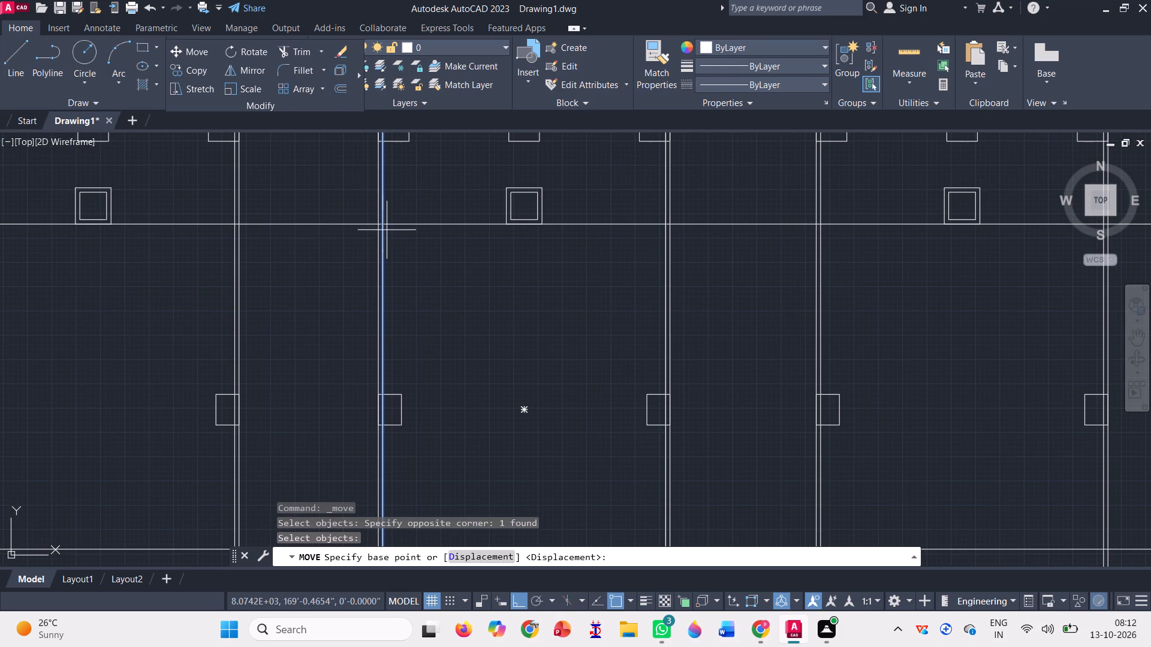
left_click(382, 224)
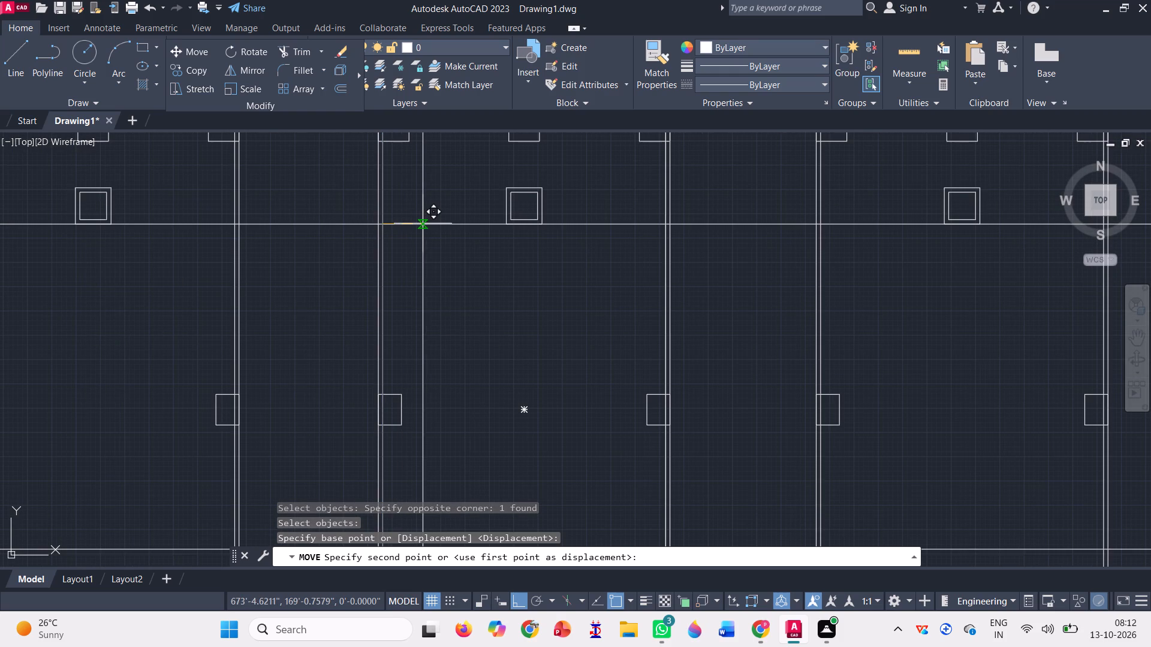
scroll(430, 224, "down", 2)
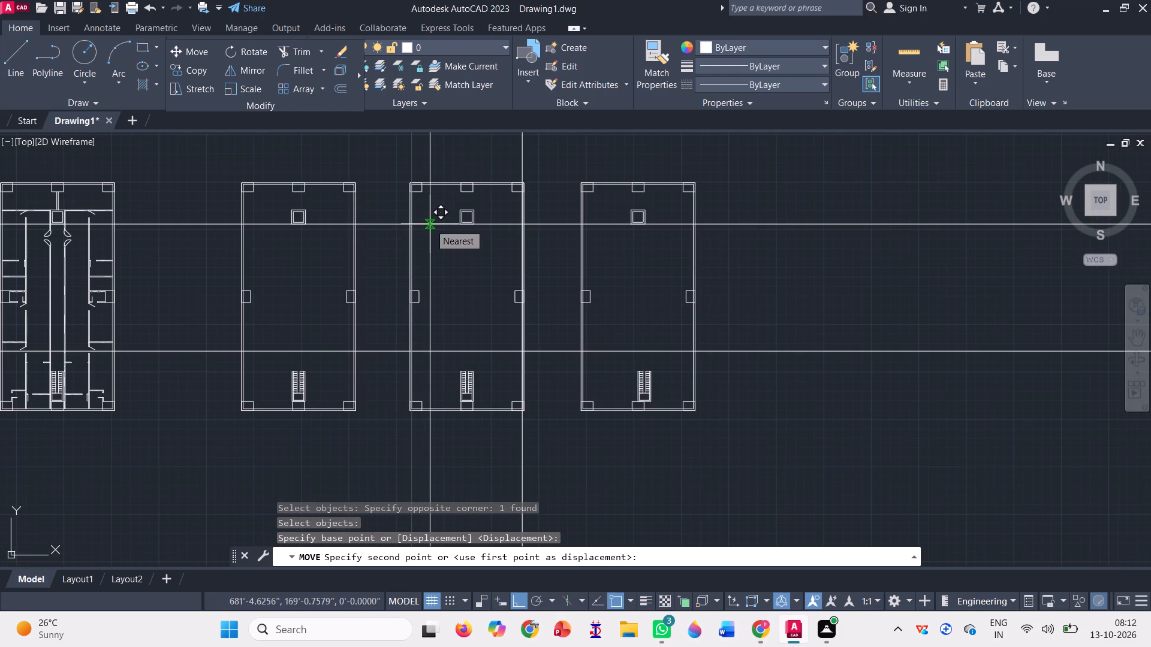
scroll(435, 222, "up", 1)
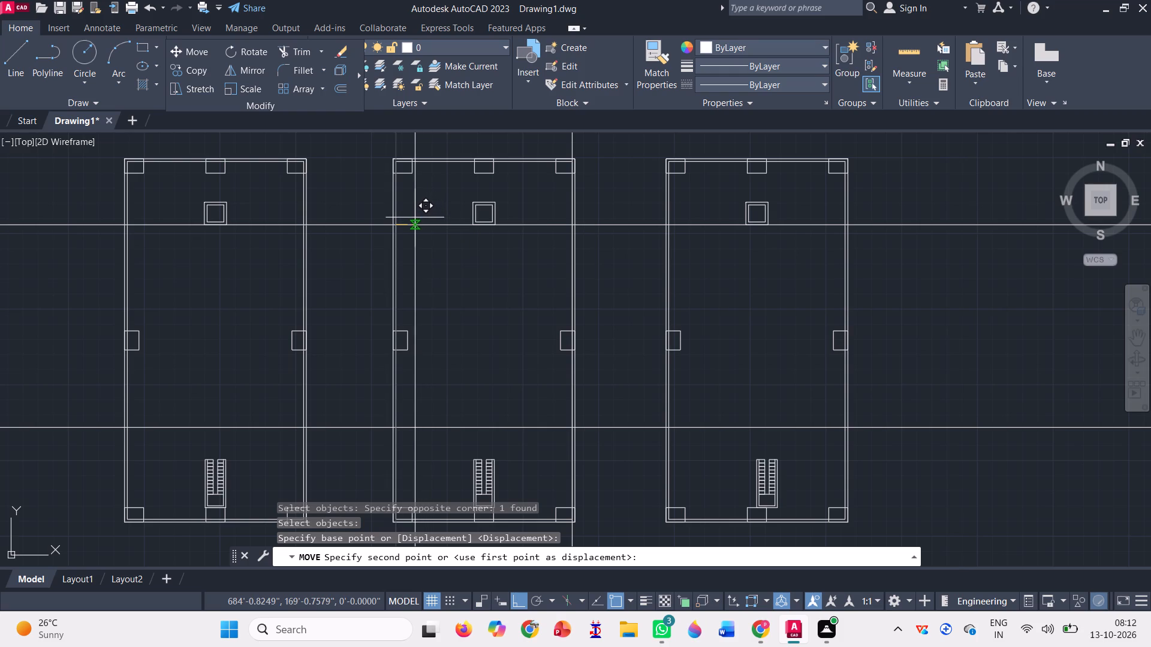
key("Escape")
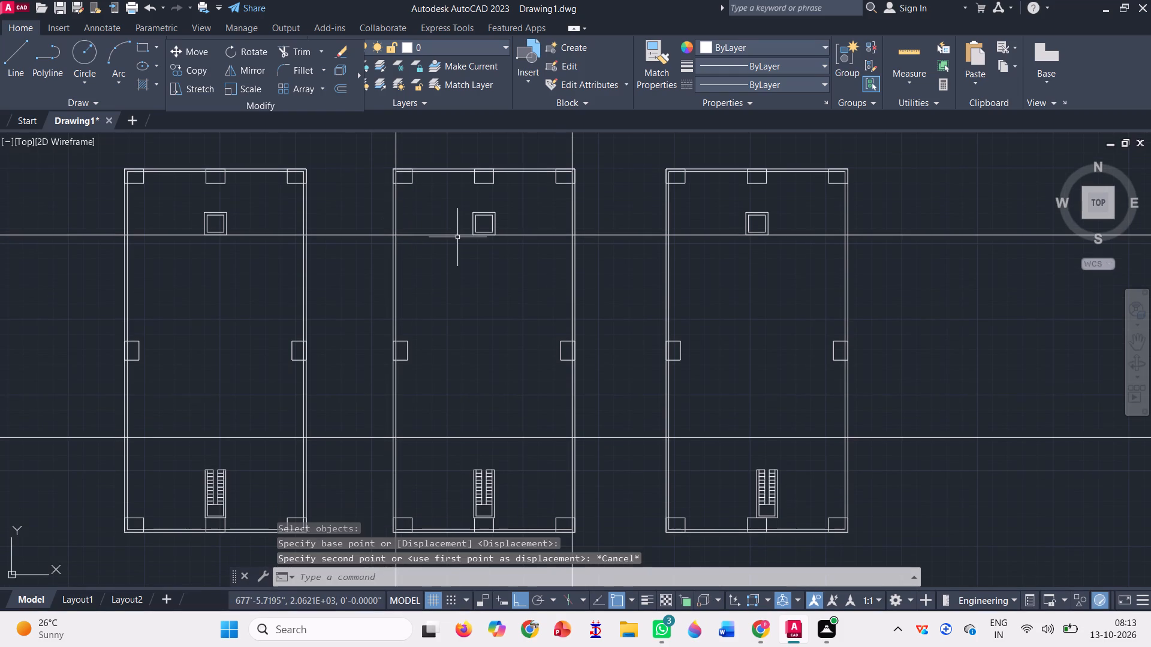
Draw a line along the upper horizontal construction line between the eighth plan's left and right inner walls.
left_click(15, 55)
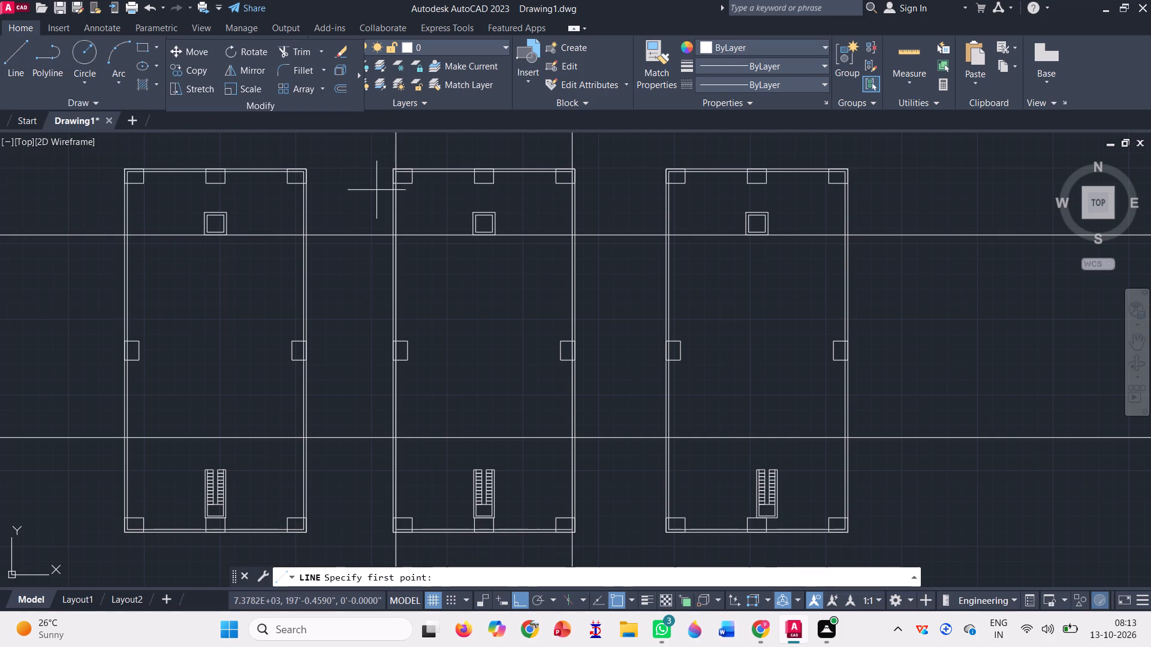
left_click(395, 234)
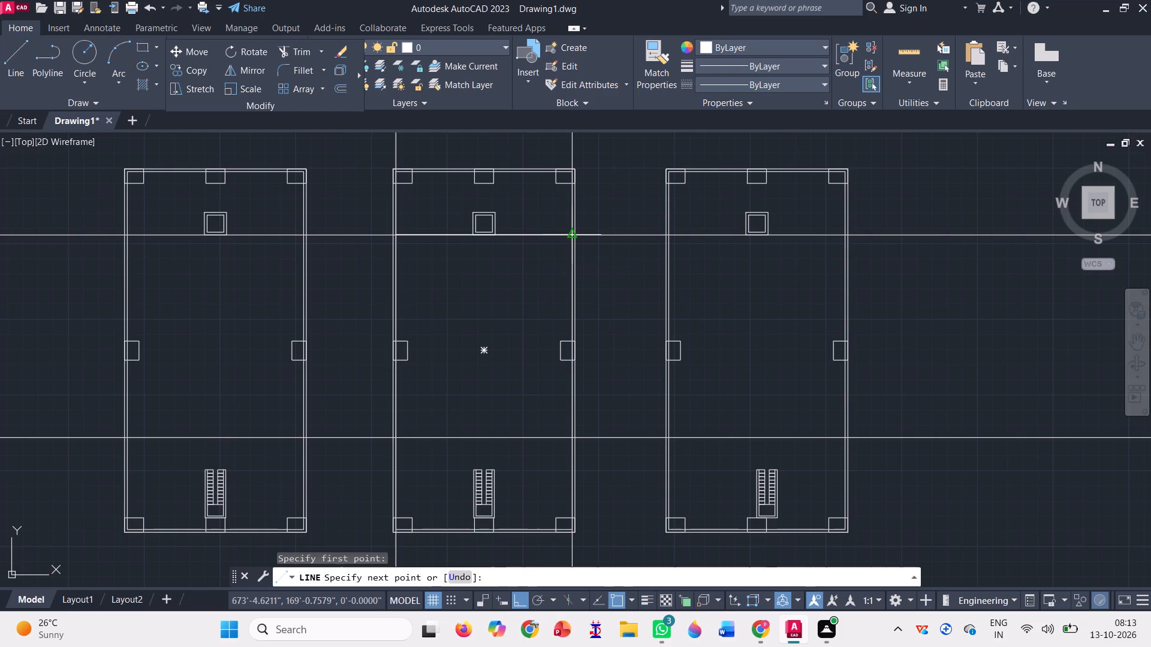
left_click(573, 235)
scroll(553, 180, "down", 1)
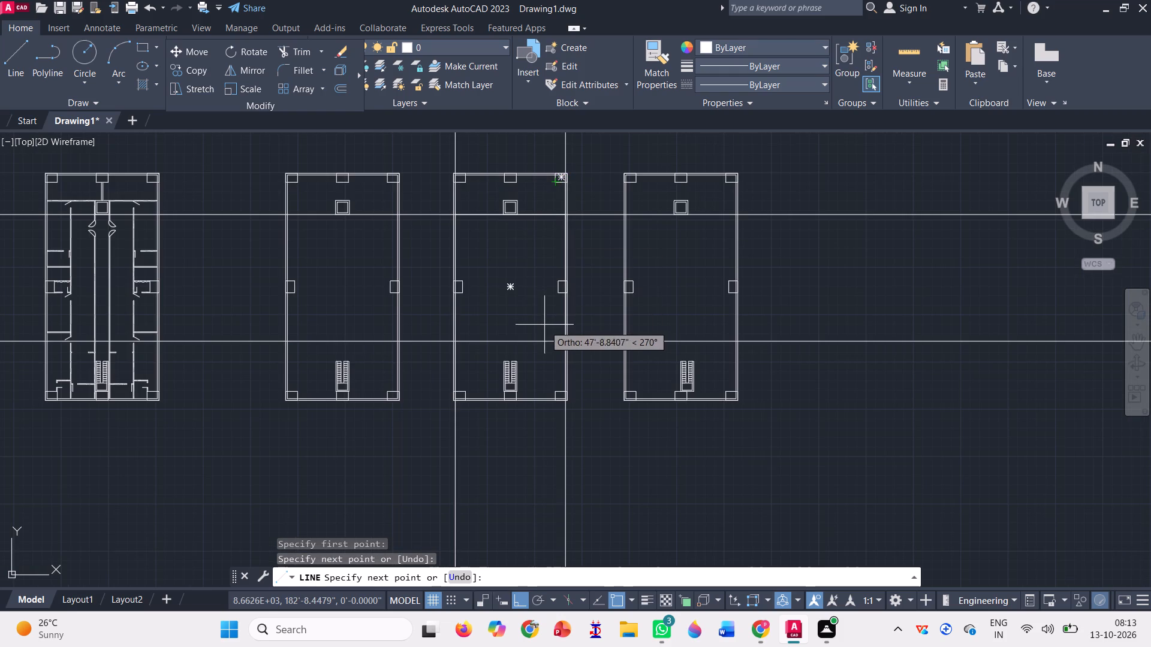
scroll(546, 331, "up", 2)
key("space")
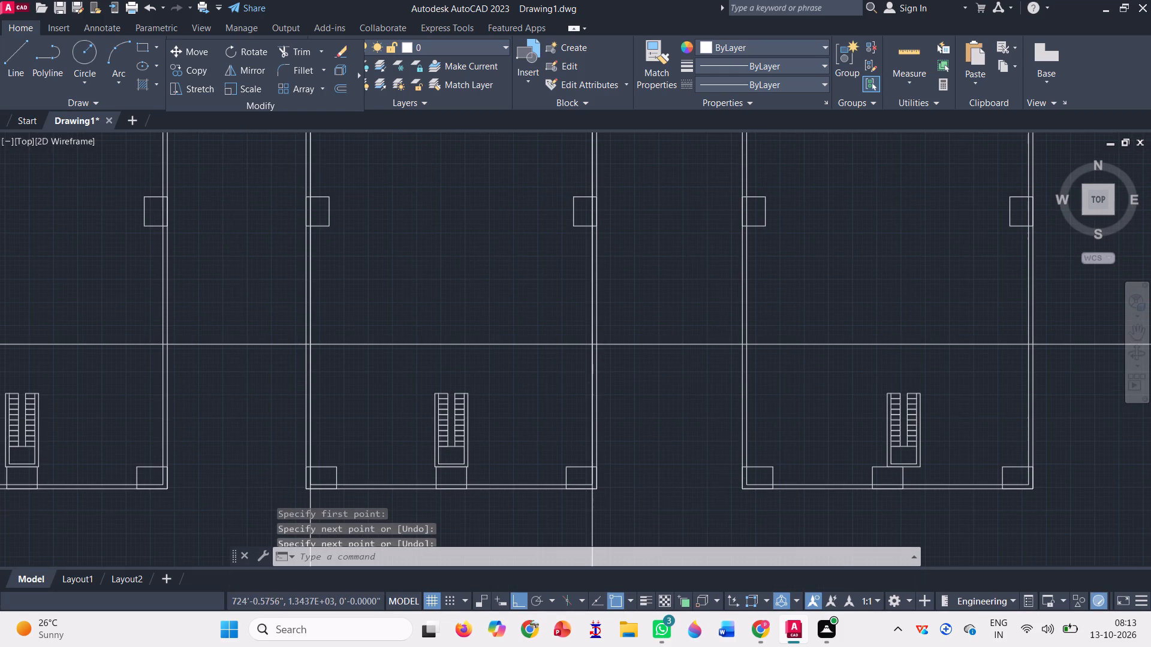
Draw a line along the lower horizontal construction line between the eighth plan's left and right inner walls.
key("l")
key("Return")
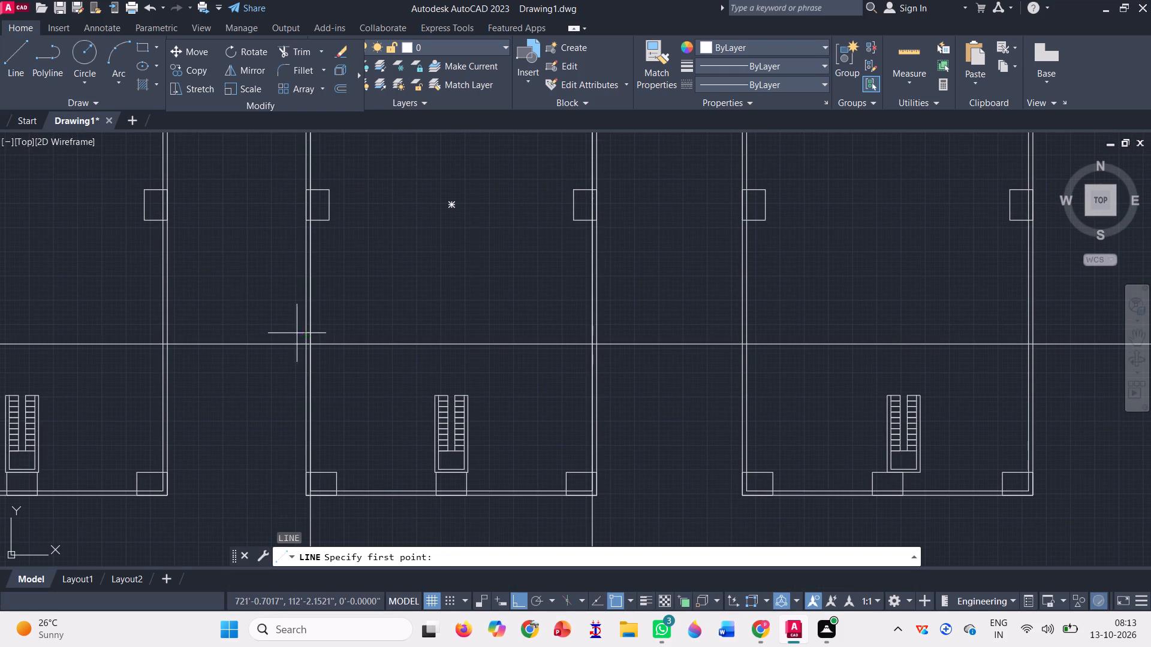
left_click(312, 343)
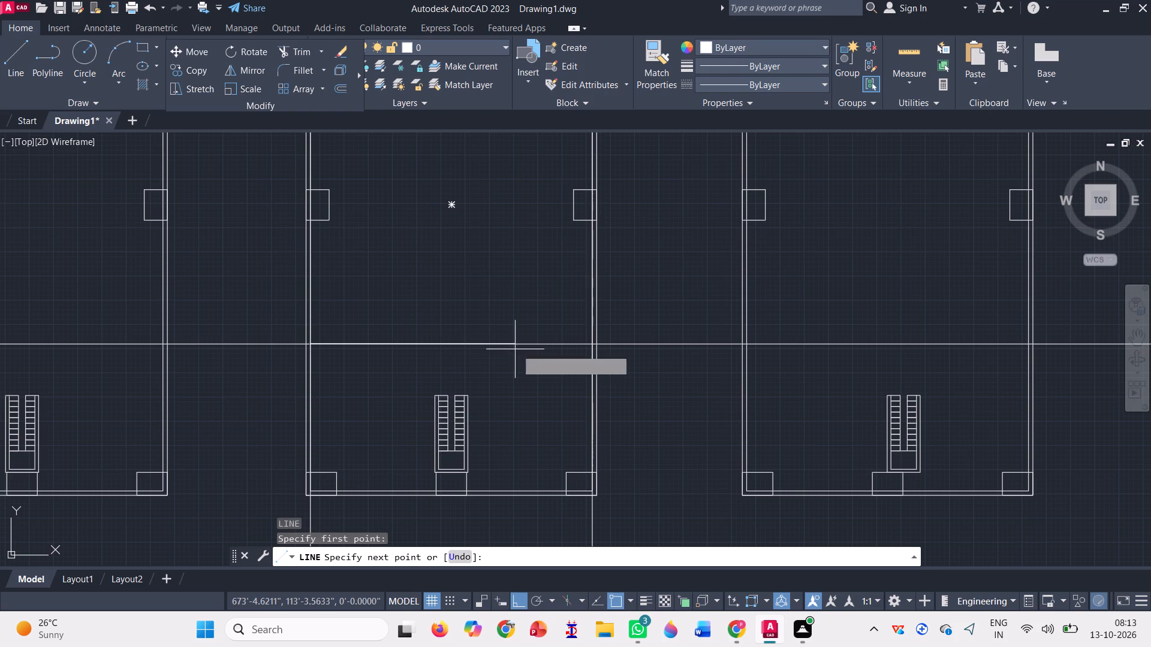
left_click(589, 346)
key("space")
Delete the two vertical and two horizontal construction lines crossing the plans, keeping the eighth plan's new interior lines.
scroll(549, 380, "down", 3)
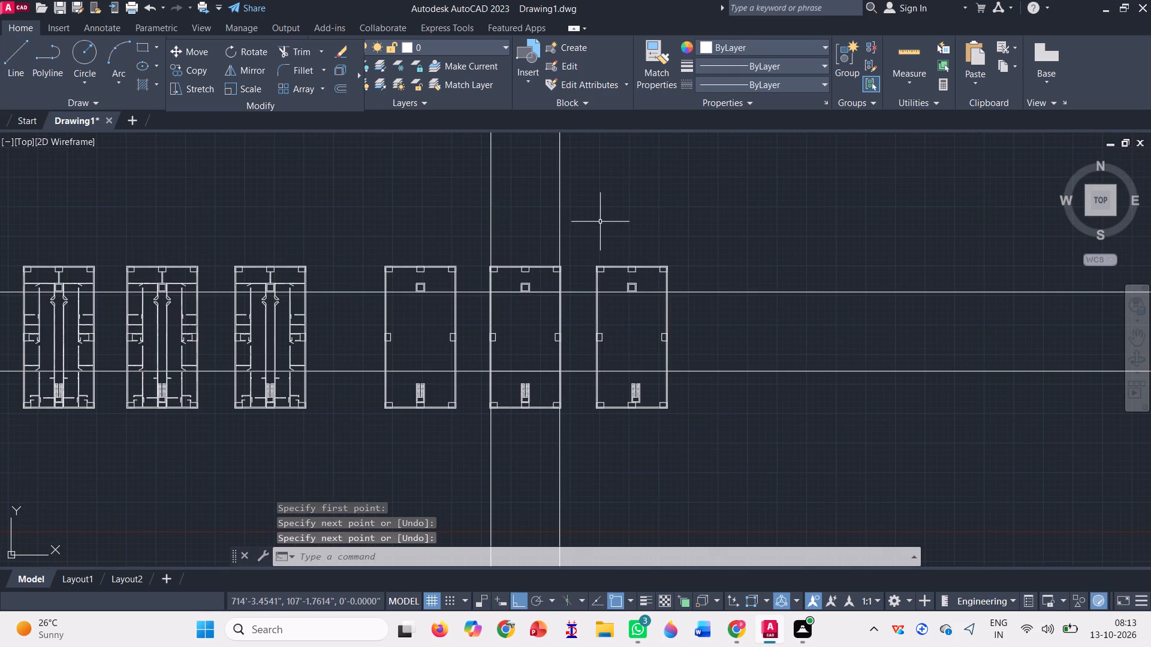
left_click(600, 222)
left_click(294, 159)
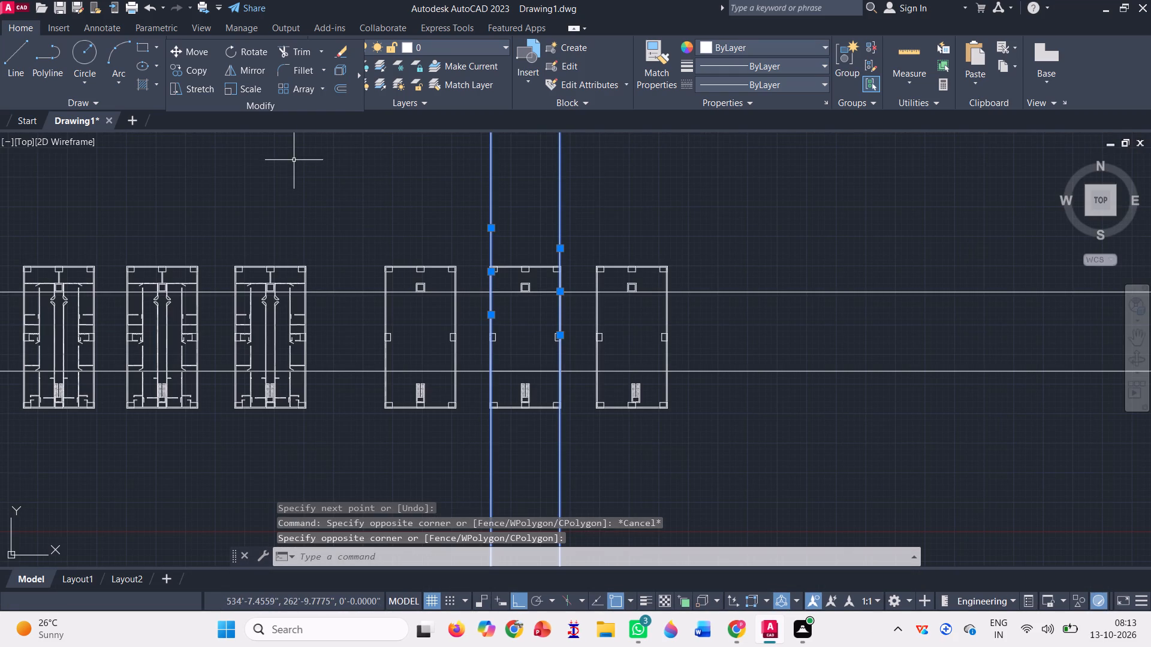
key("Delete")
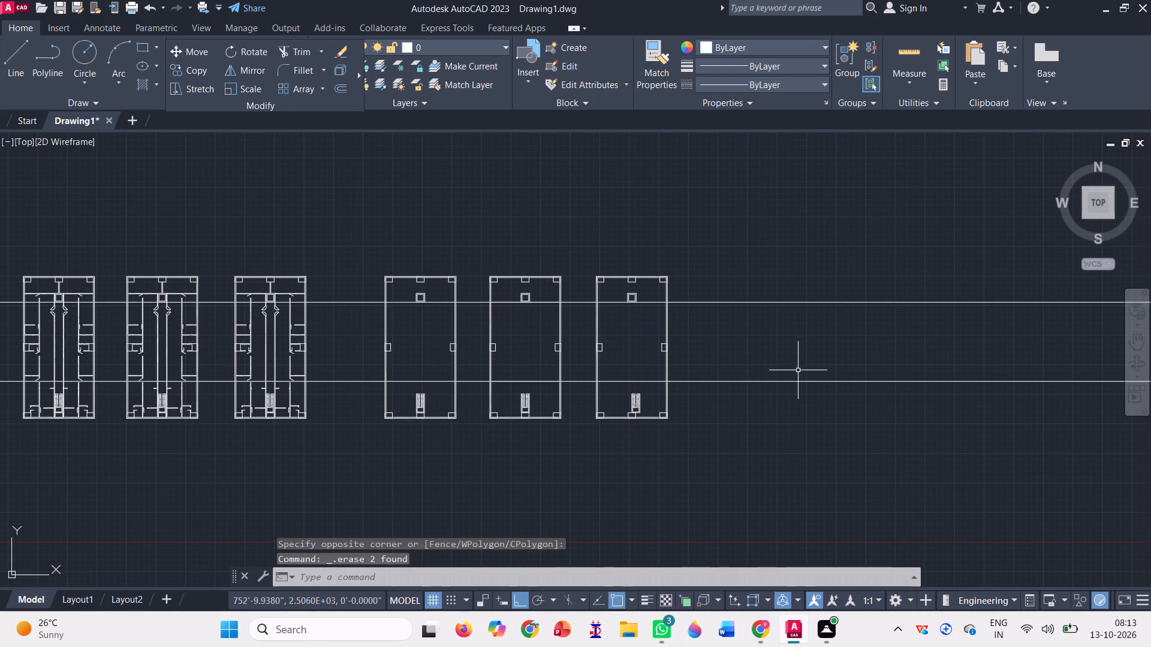
left_click(801, 414)
left_click(718, 247)
key("Delete")
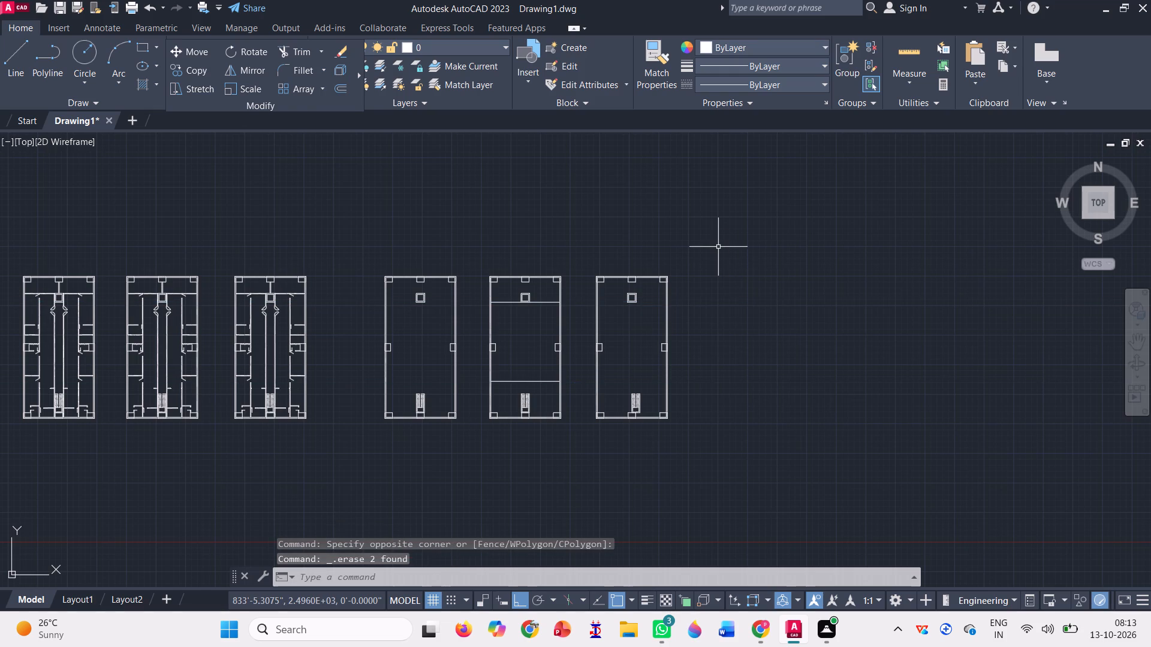
Offset the eighth plan's upper interior line 4" upward, toward the top wall, to form a partition wall.
scroll(541, 358, "up", 1)
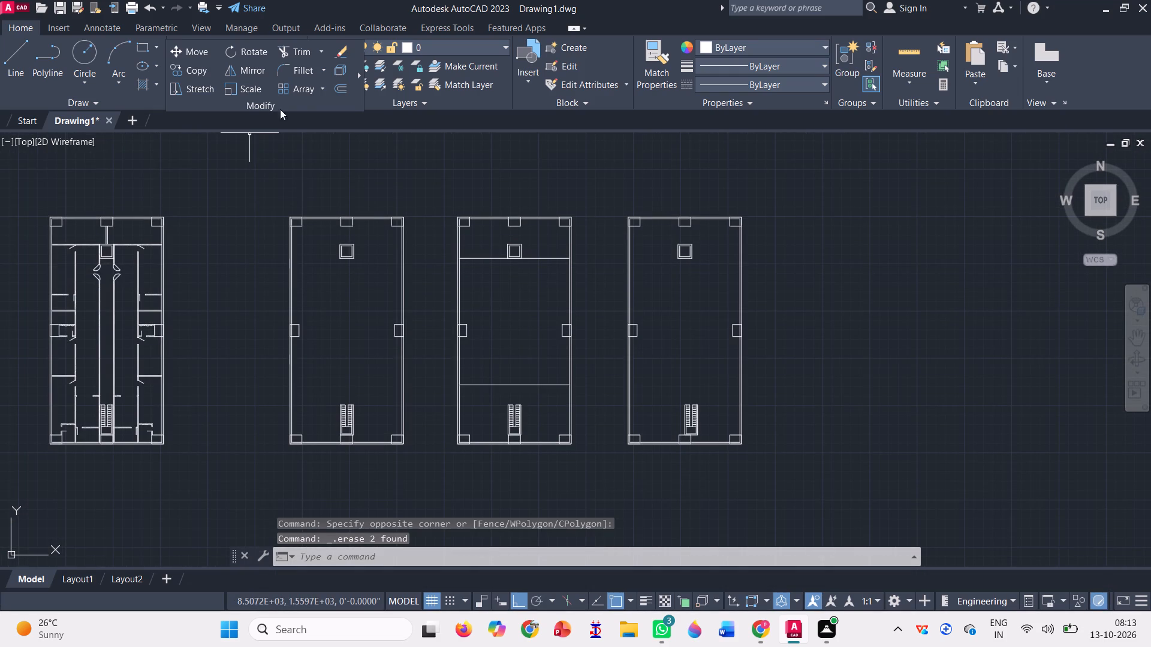
left_click(344, 88)
scroll(511, 258, "up", 2)
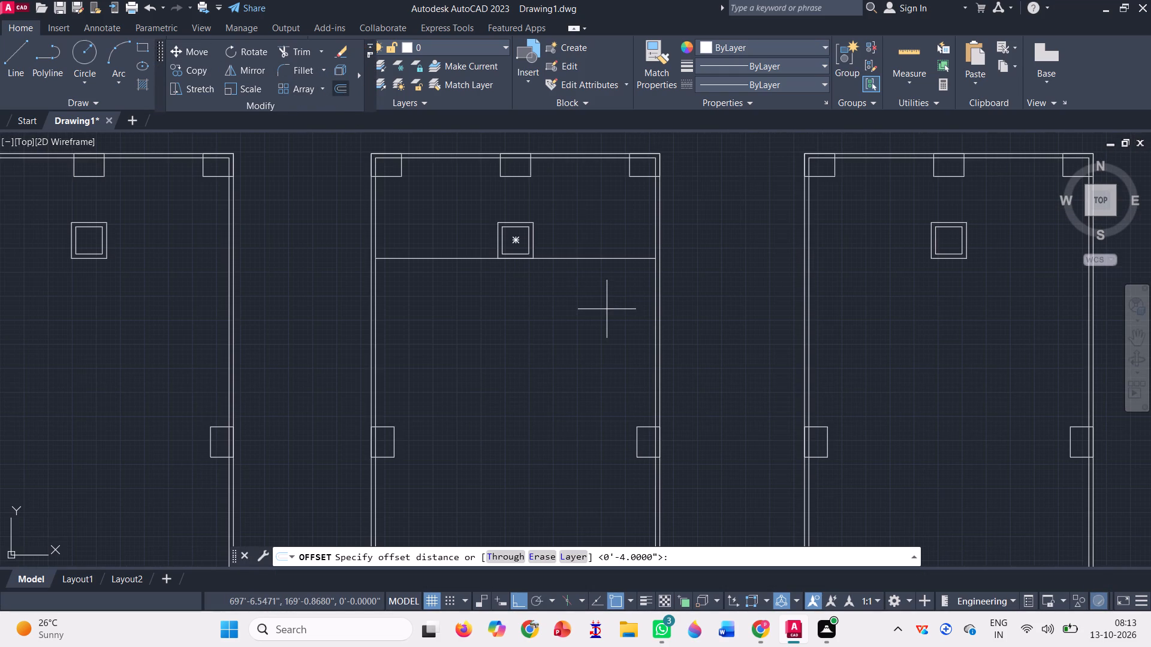
key("Return")
left_click(607, 304)
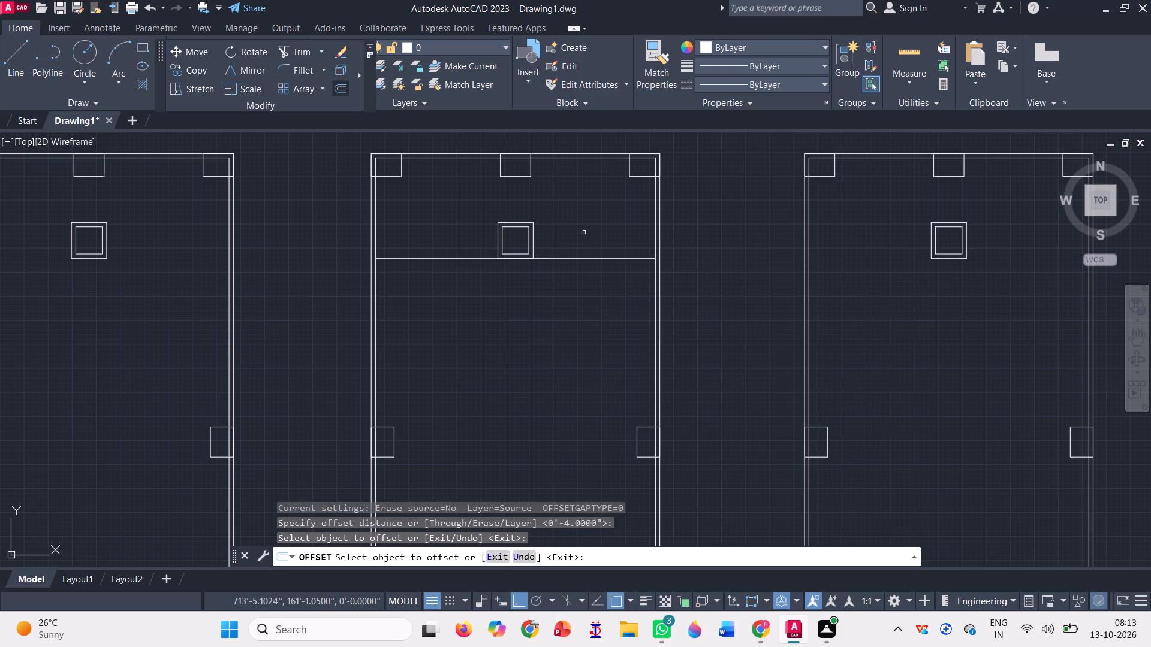
left_click(584, 231)
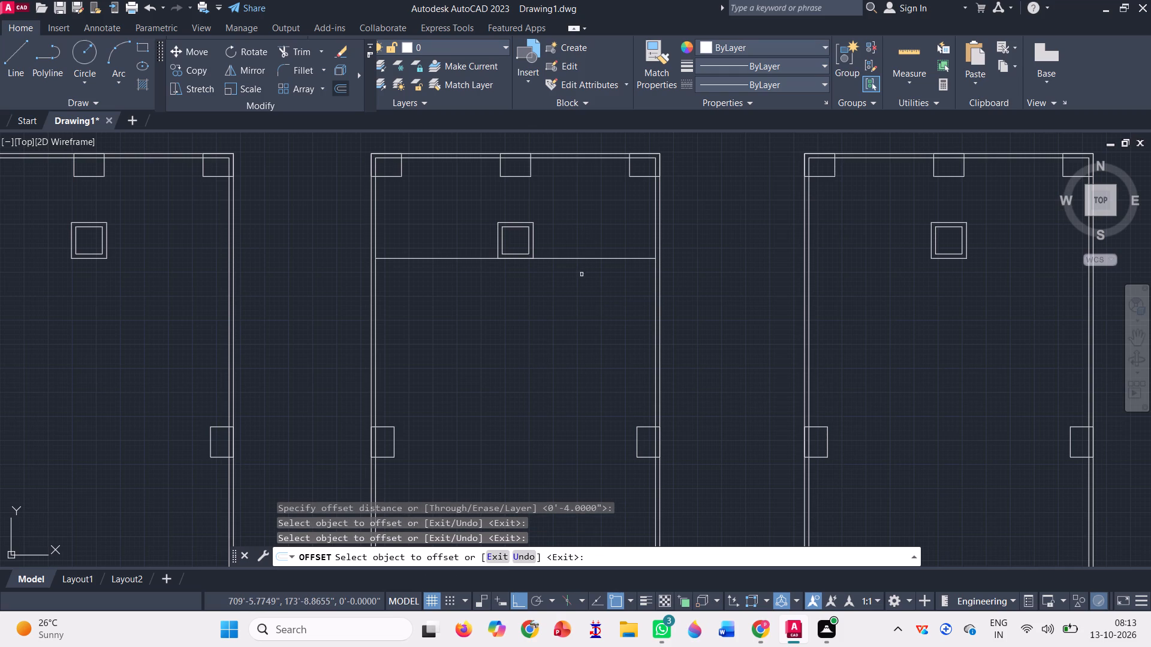
left_click(571, 257)
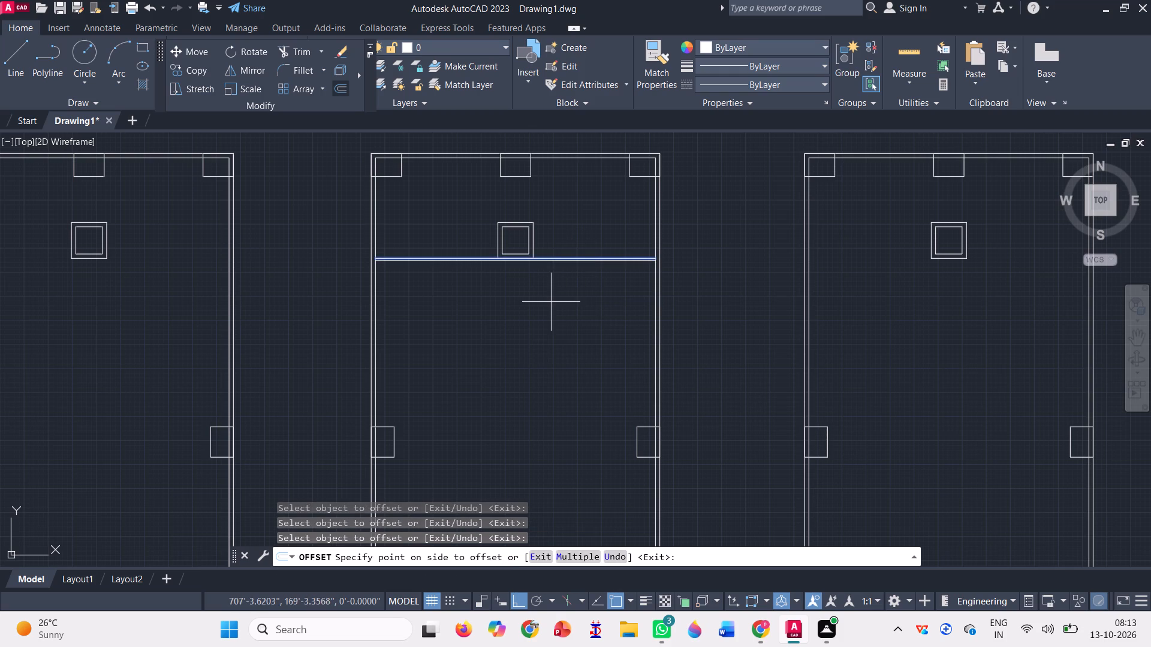
left_click(568, 233)
Offset the eighth plan's lower interior line 4" downward, toward the staircase, to form a second partition wall.
scroll(552, 165, "down", 2)
scroll(535, 318, "up", 2)
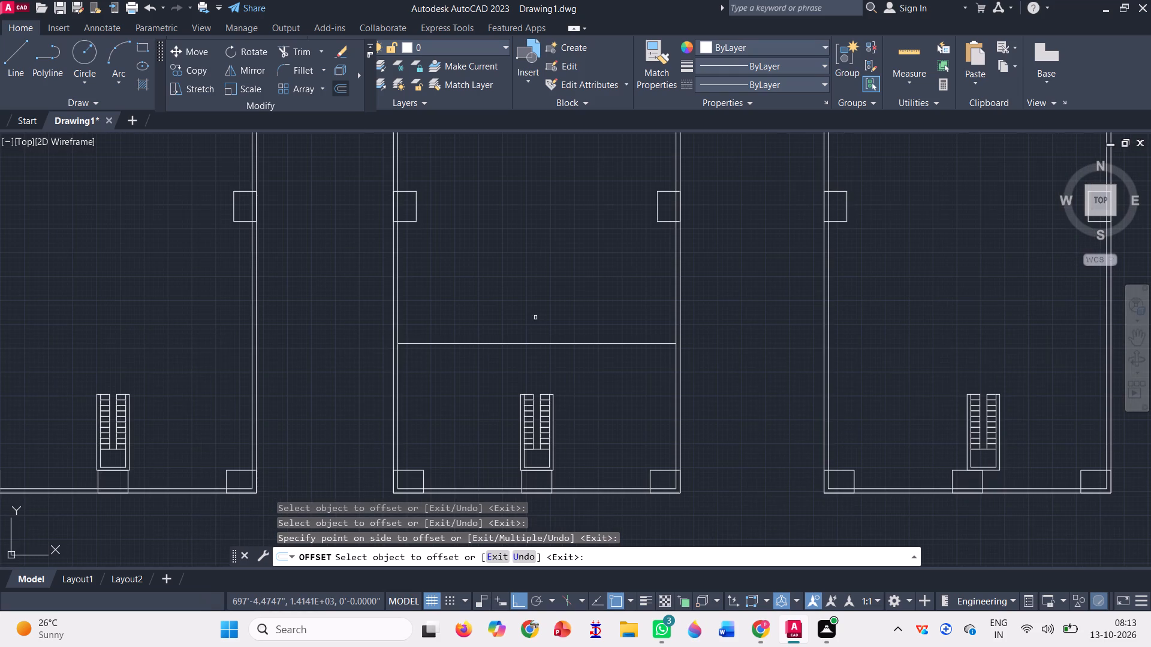
left_click(540, 343)
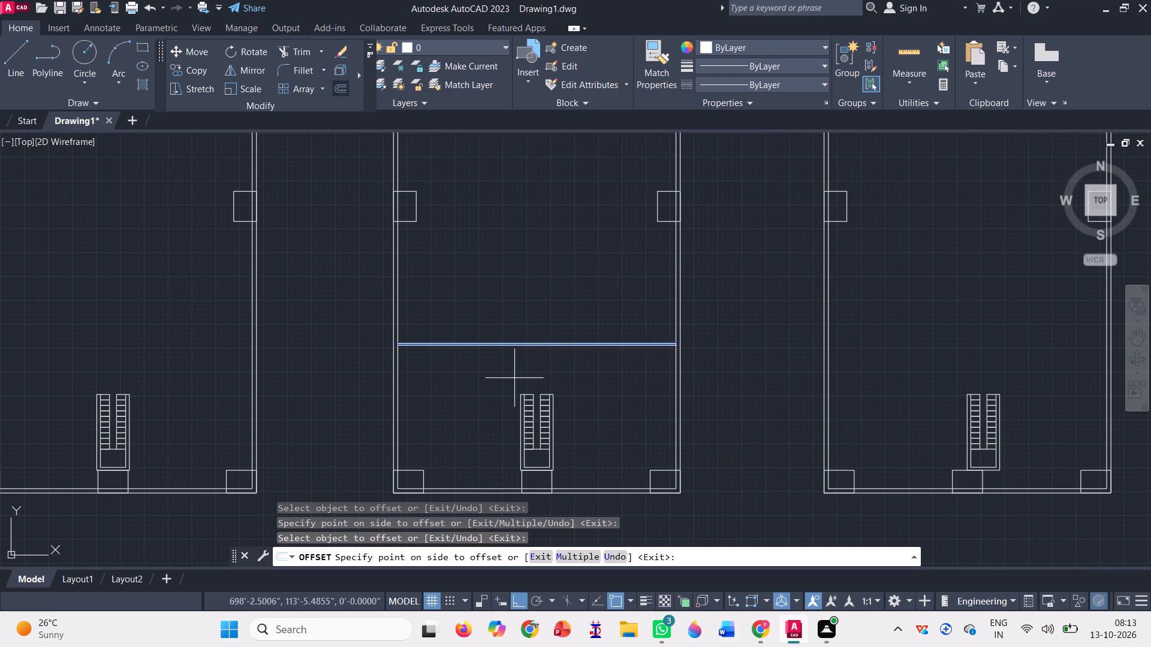
left_click(516, 378)
key("space")
Draw a vertical line from the eighth plan's staircase top-right corner up to the lower partition wall.
scroll(519, 380, "down", 1)
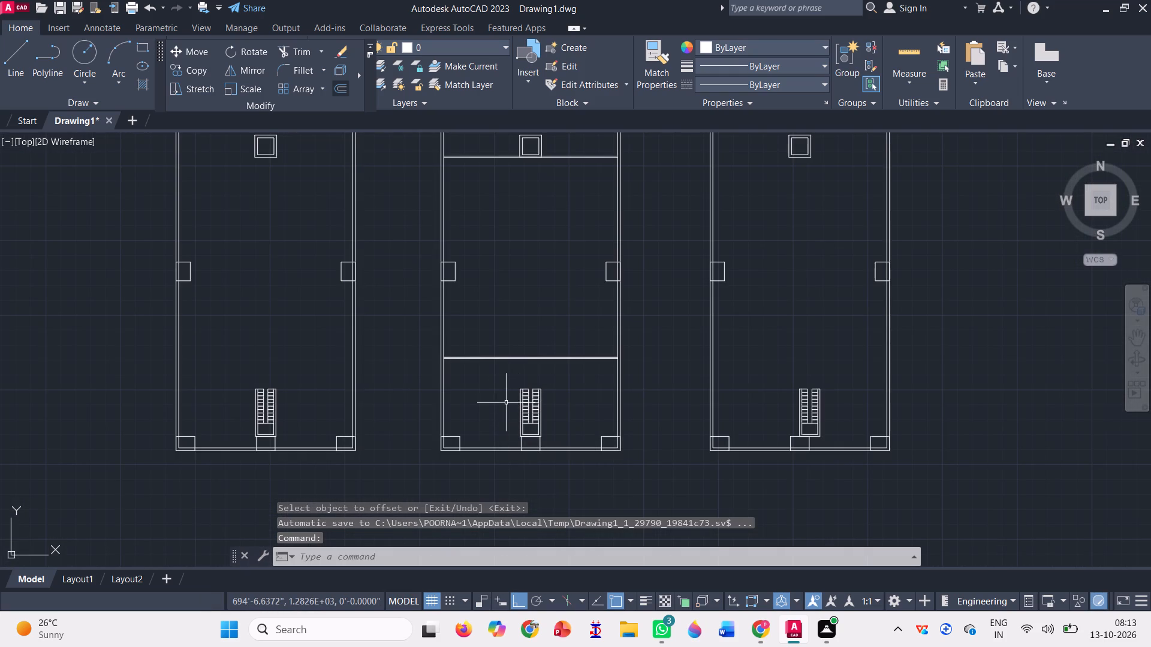
scroll(517, 384, "up", 2)
scroll(525, 369, "down", 1)
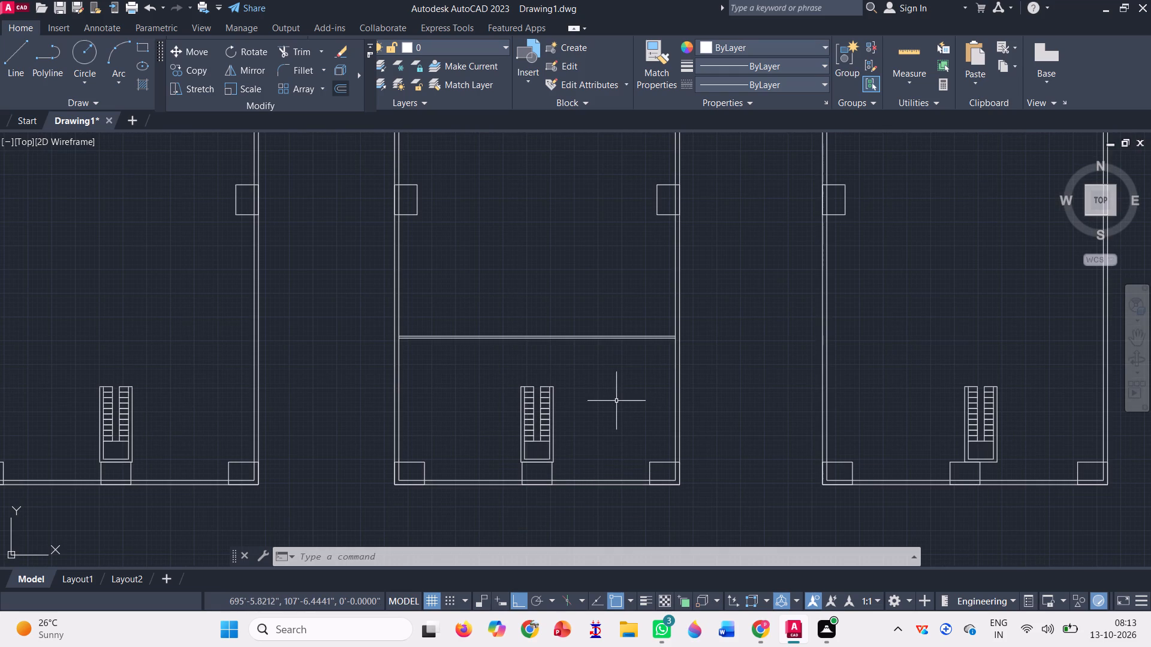
scroll(616, 400, "down", 2)
scroll(611, 313, "up", 1)
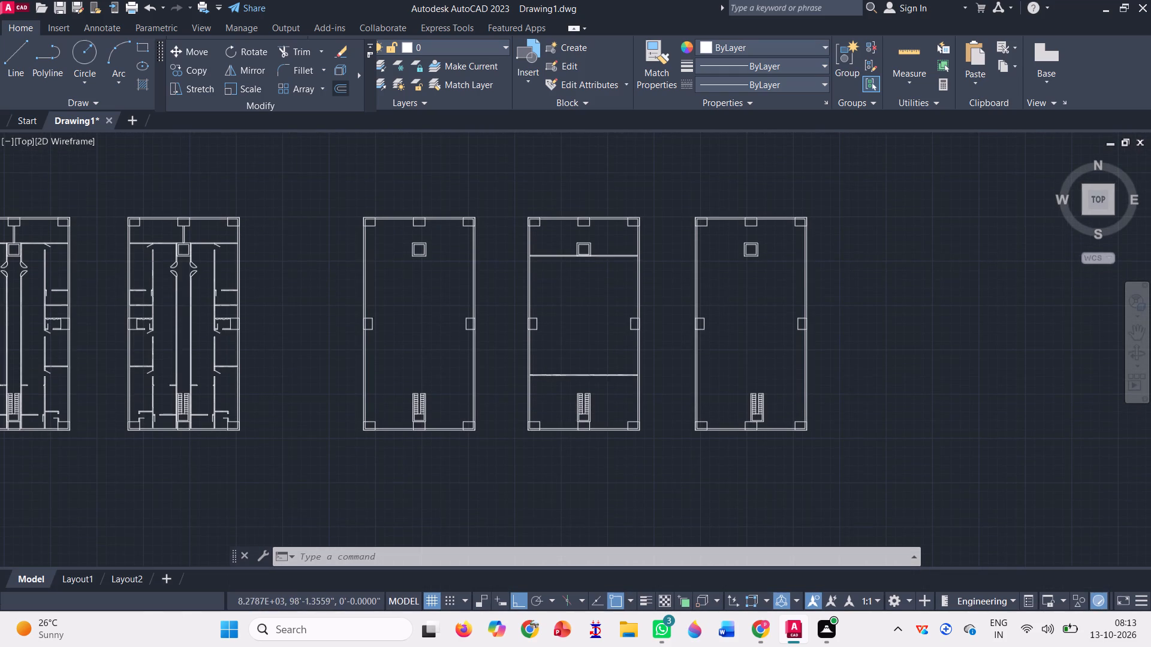
left_click(14, 43)
scroll(559, 496, "up", 2)
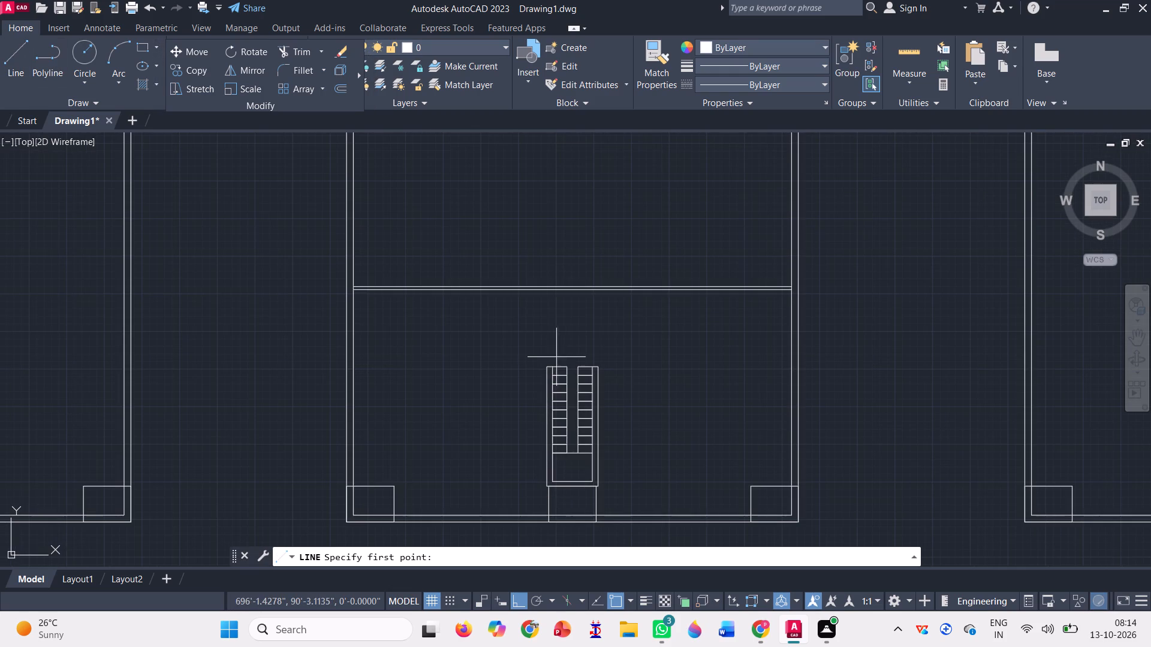
scroll(601, 361, "up", 2)
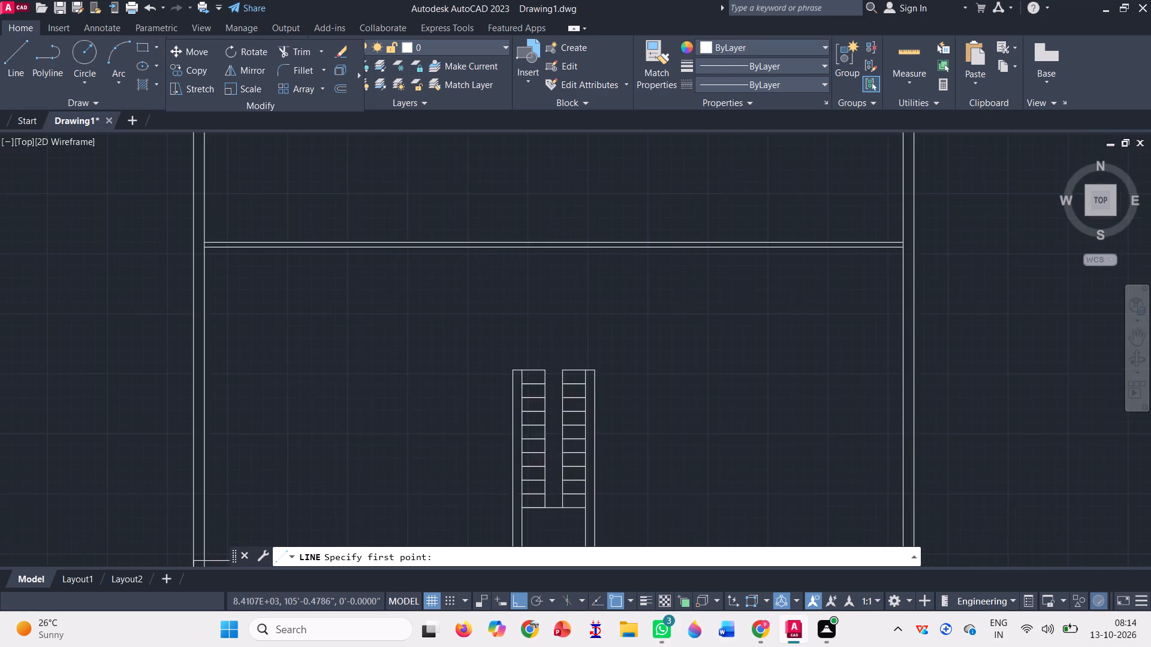
left_click(587, 373)
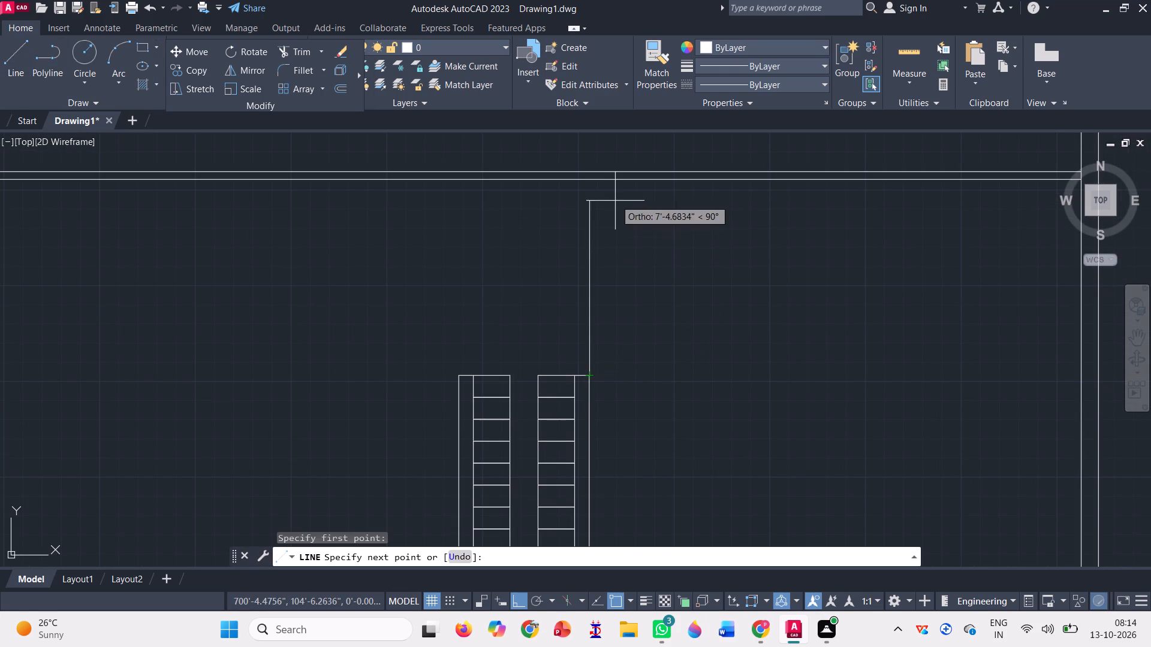
left_click(588, 177)
key("space")
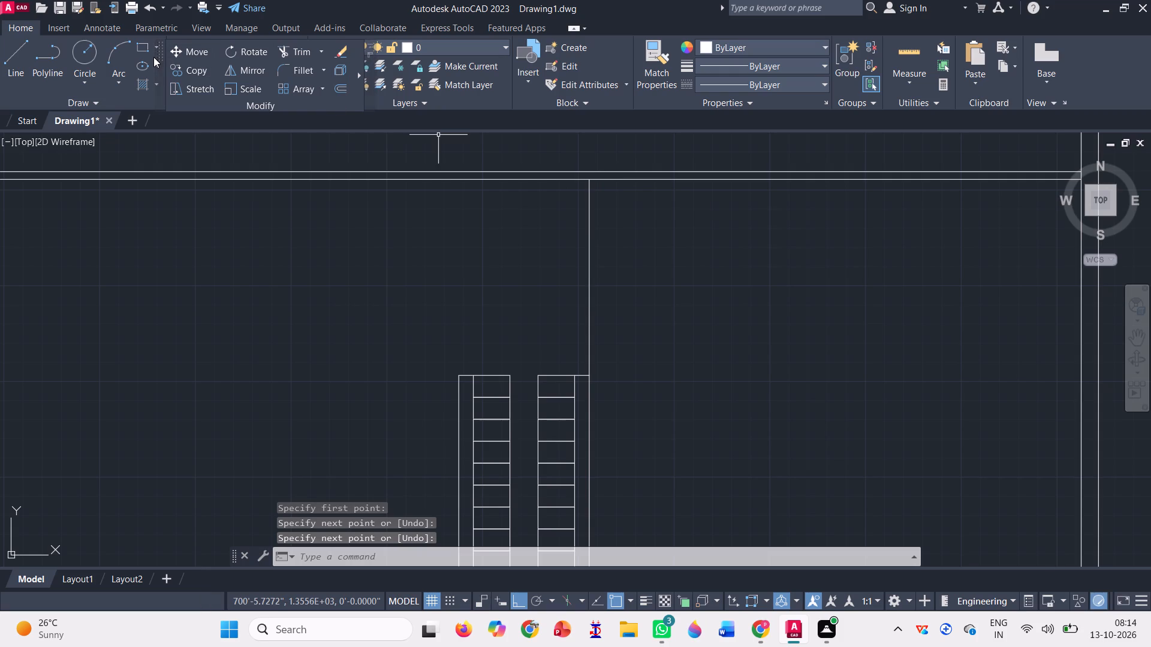
Offset the vertical line above the eighth plan's staircase 4" to the right to form a wall.
left_click(245, 70)
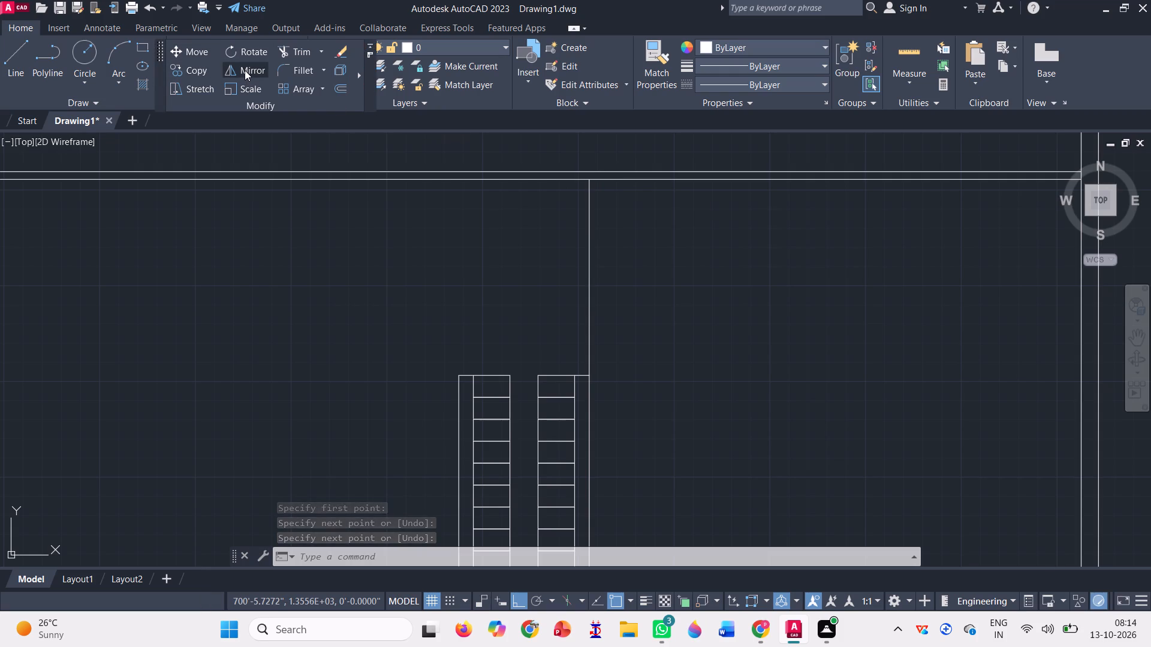
key("Escape")
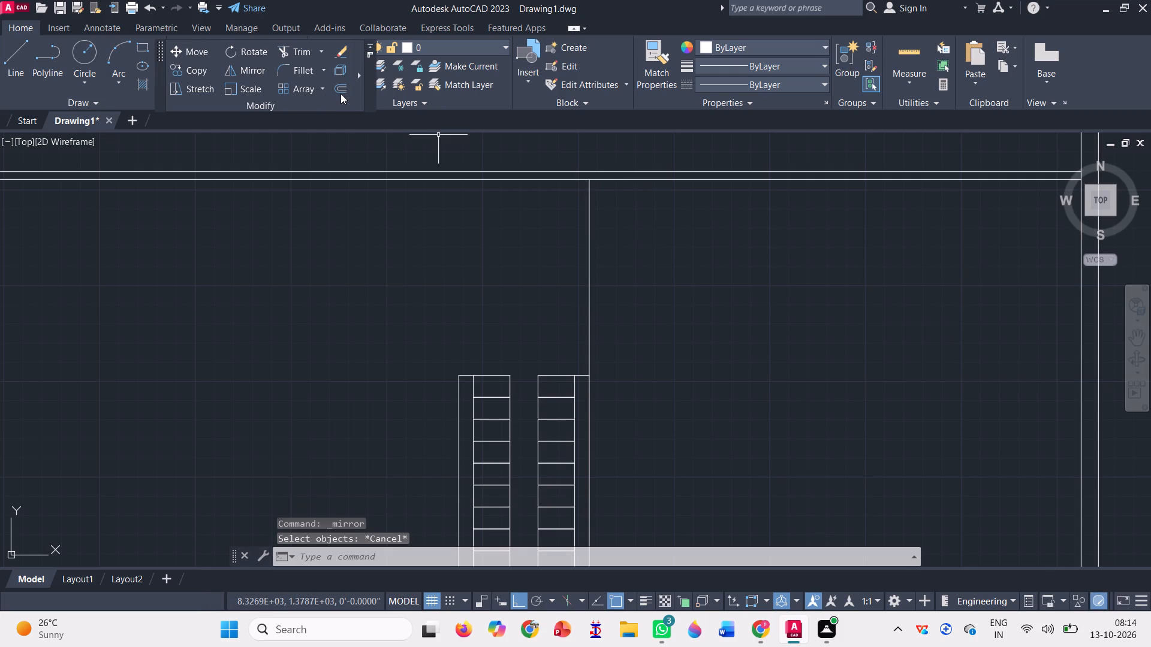
left_click(339, 92)
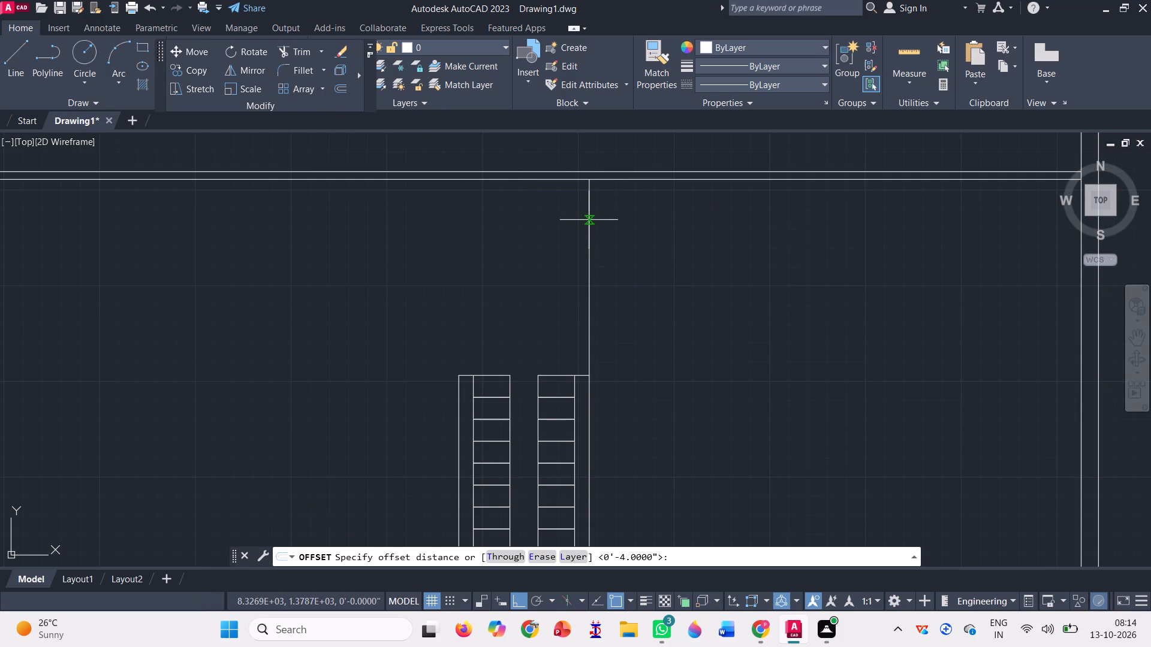
key("Return")
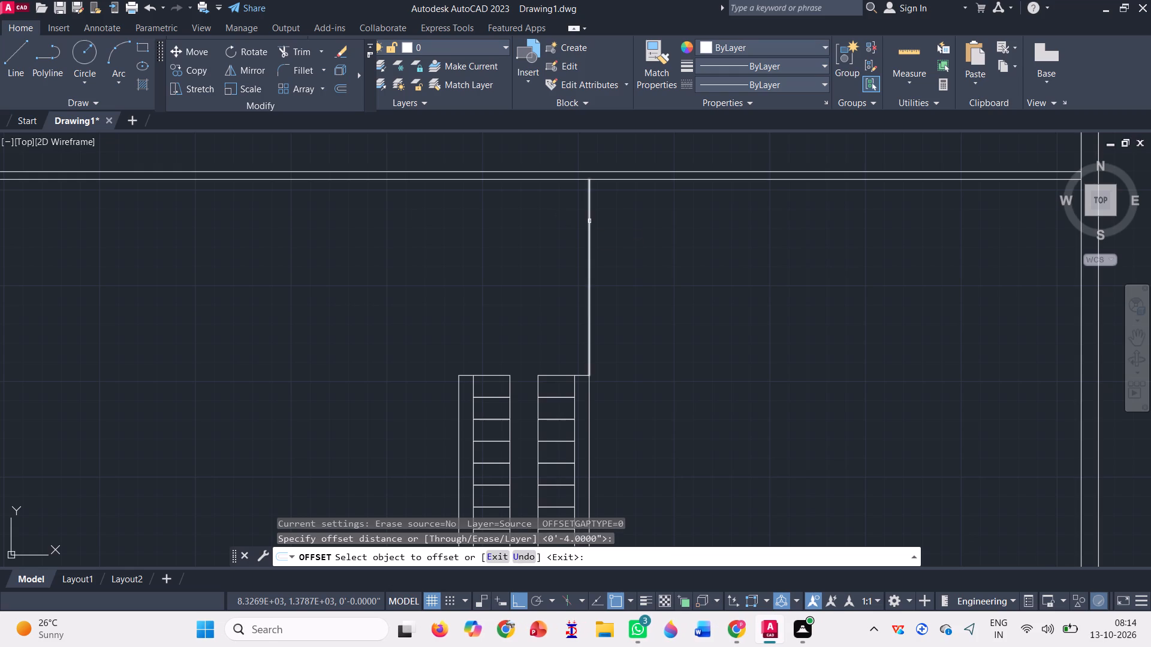
left_click(589, 221)
left_click(621, 225)
scroll(516, 172, "down", 1)
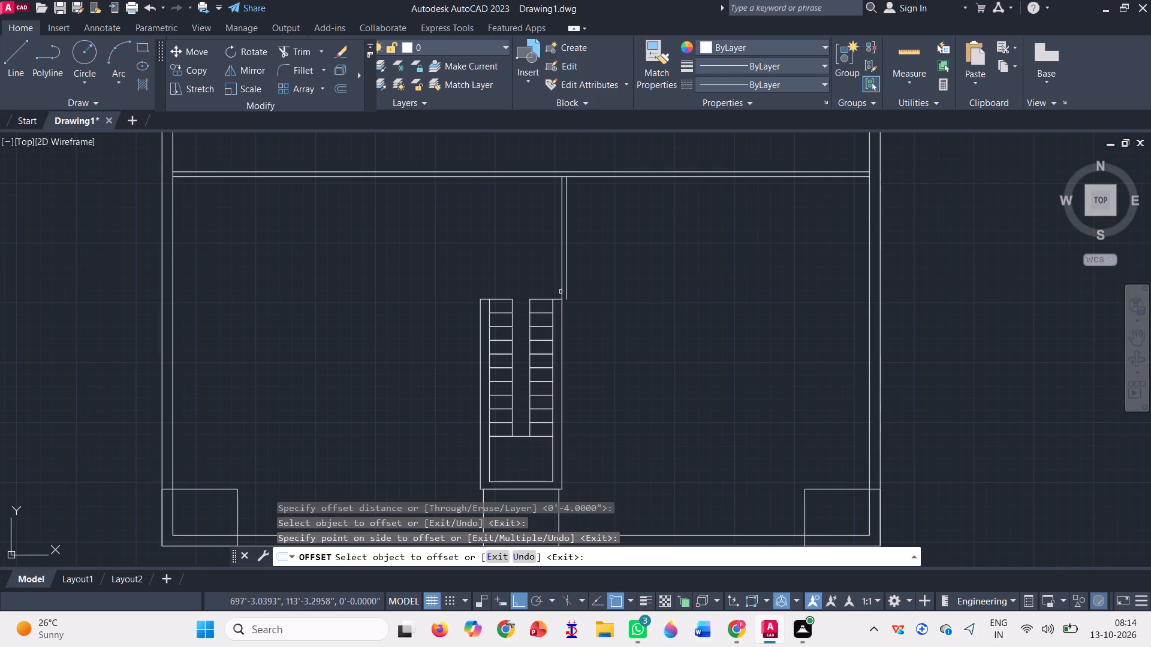
key("Escape")
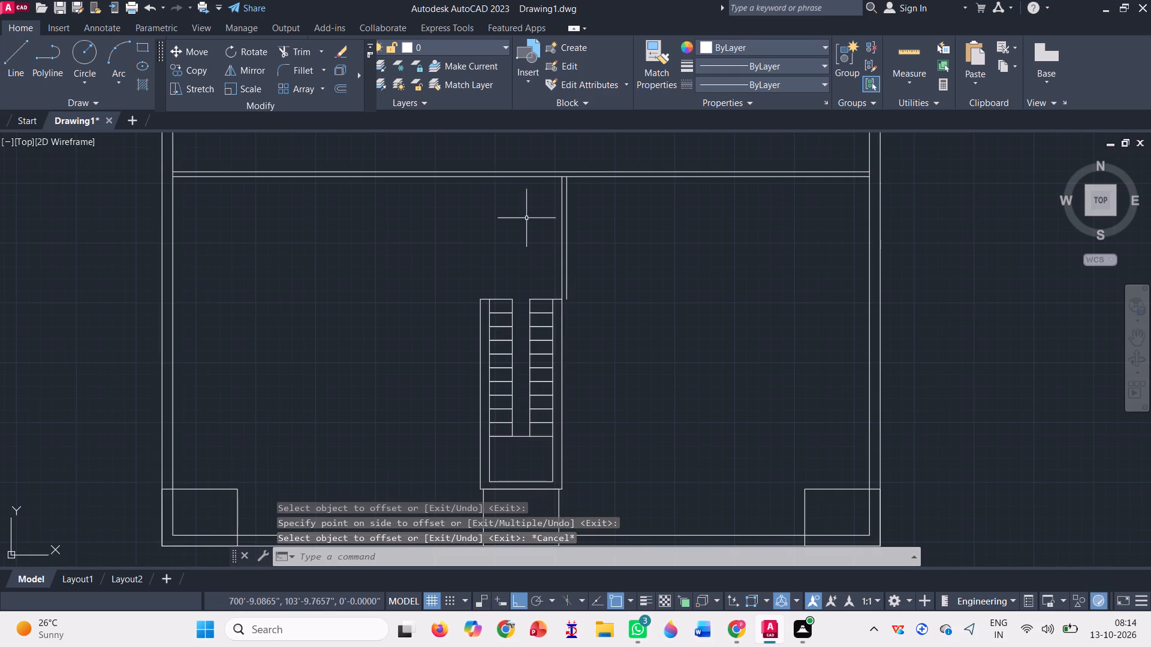
Extend the offset vertical line down past the staircase to the eighth plan's bottom wall.
left_click(318, 53)
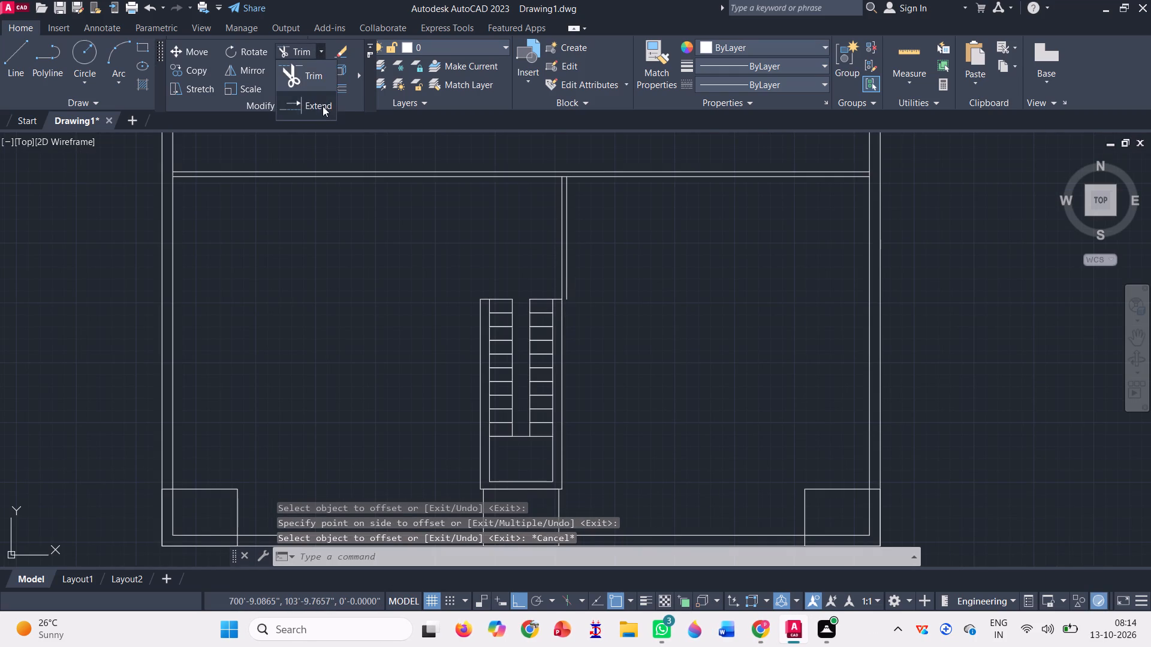
left_click(323, 108)
scroll(555, 241, "up", 1)
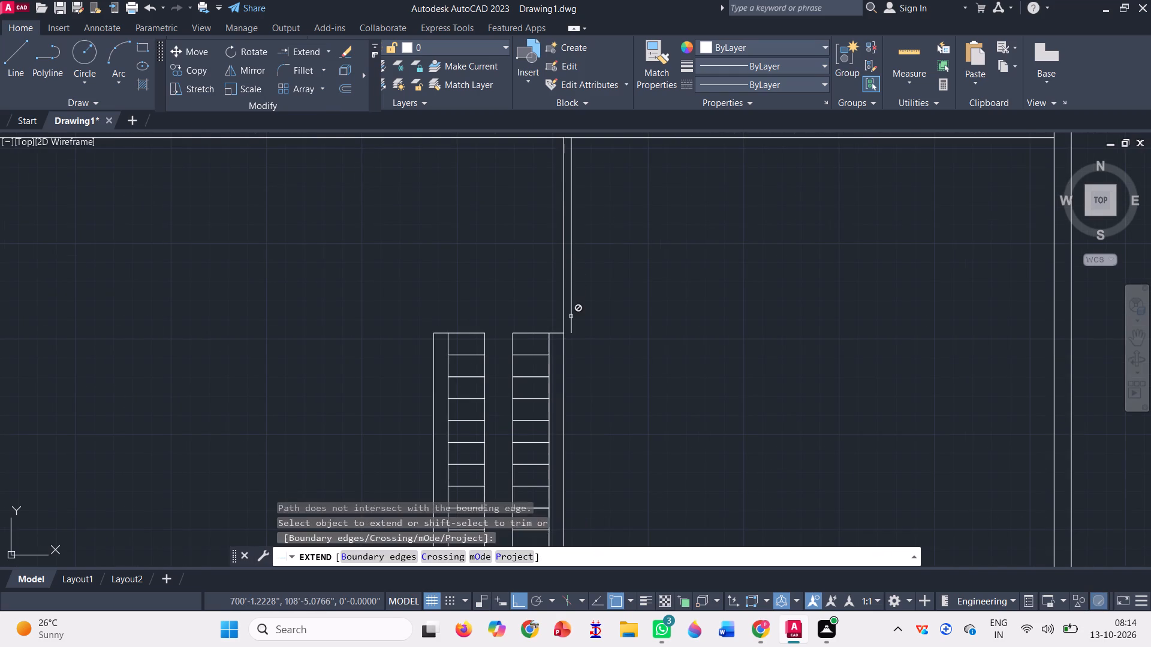
scroll(570, 301, "down", 2)
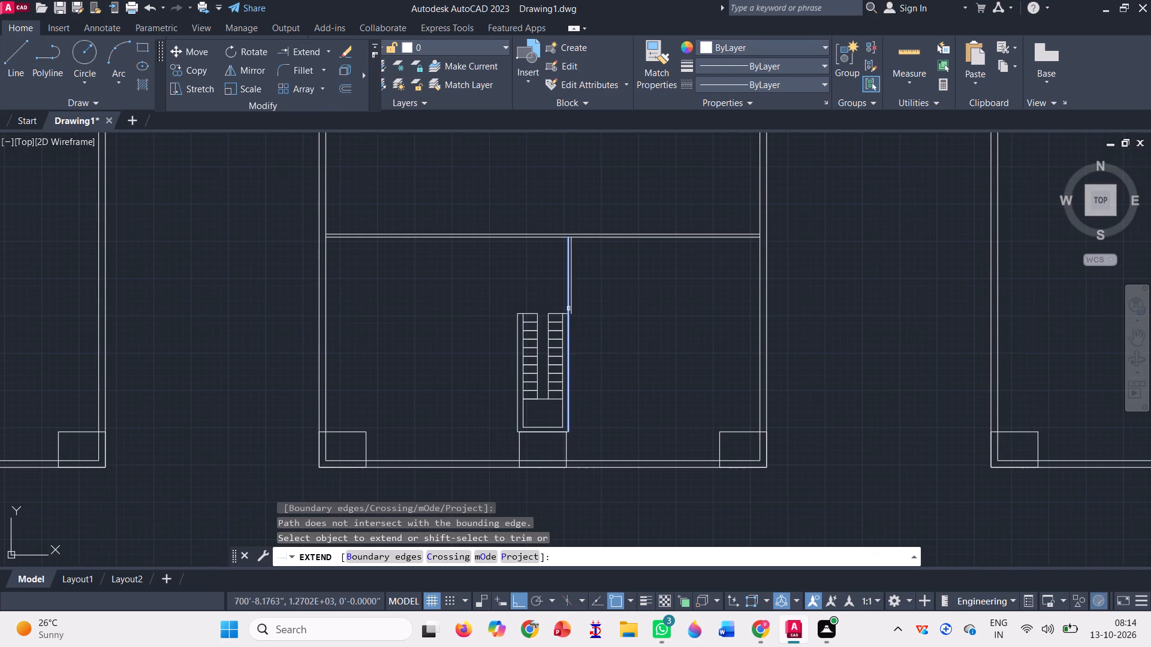
left_click(571, 310)
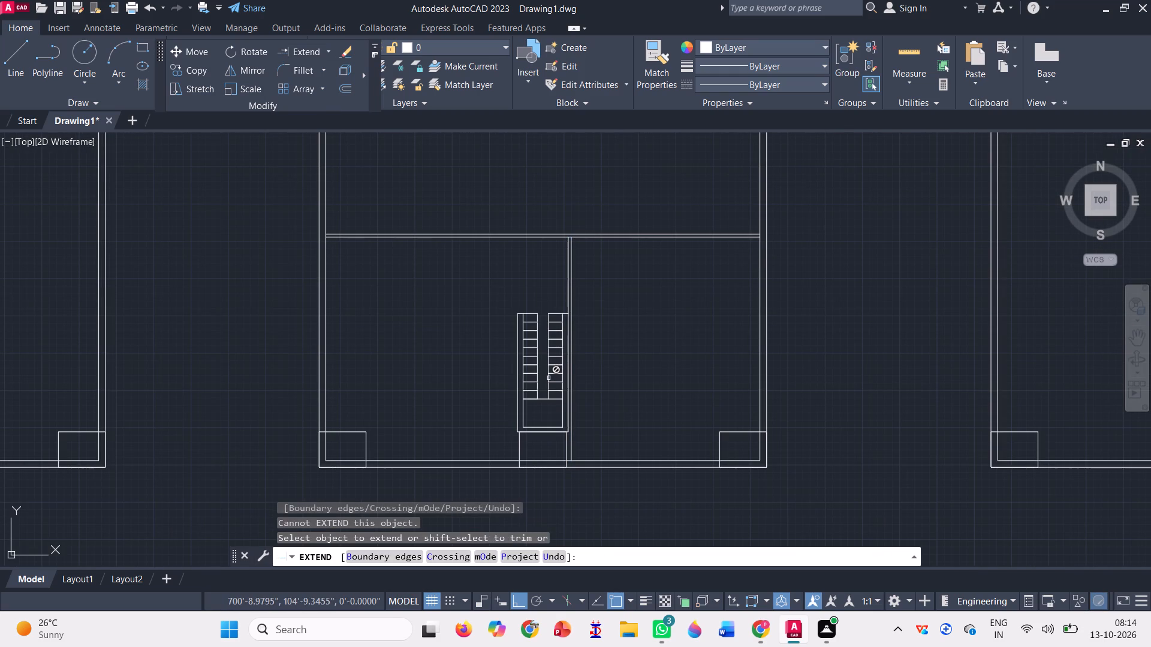
key("space")
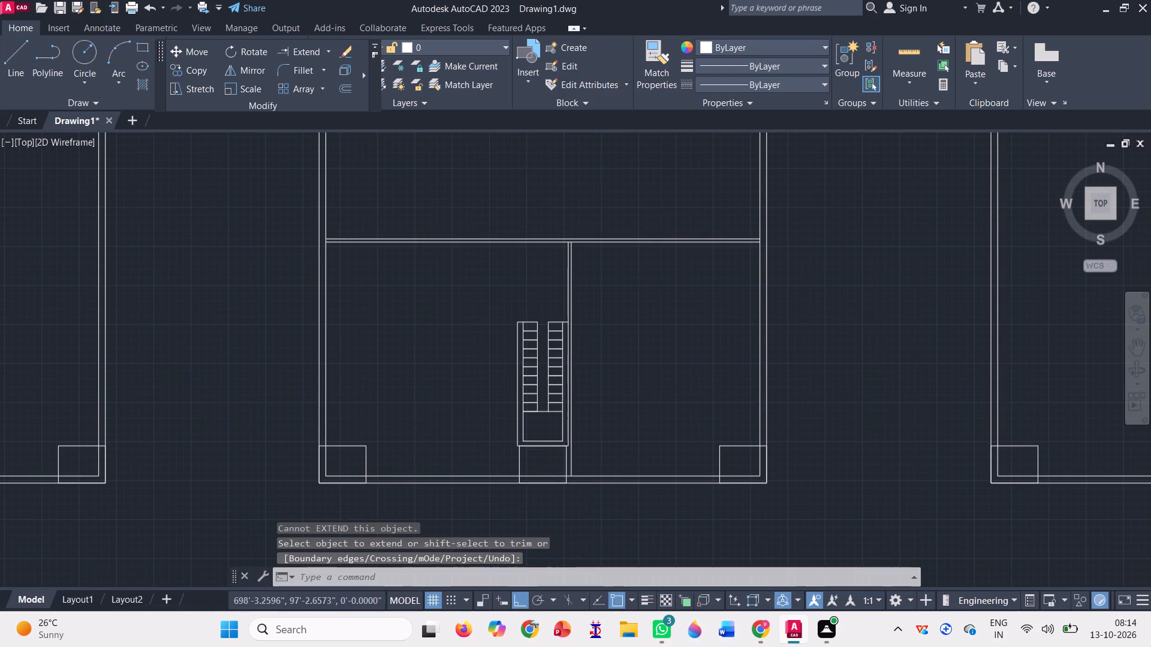
Outline an opening with connected lines across the eighth plan's lower partition wall, just right of the vertical staircase wall.
scroll(518, 456, "down", 1)
scroll(562, 397, "down", 2)
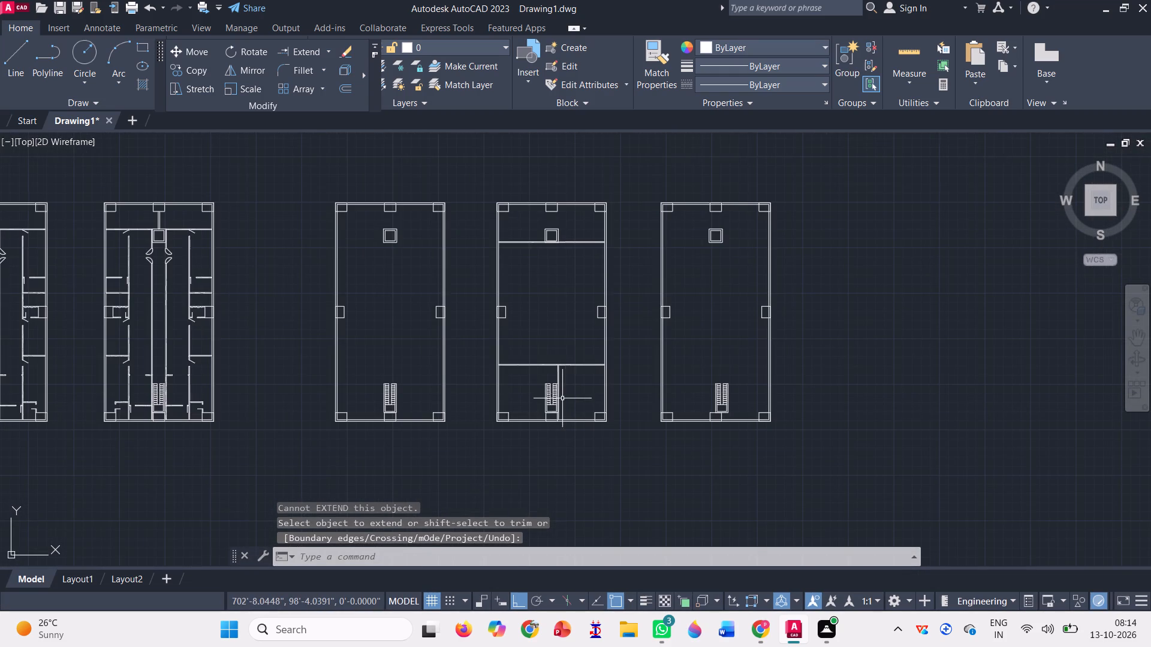
scroll(595, 228, "up", 1)
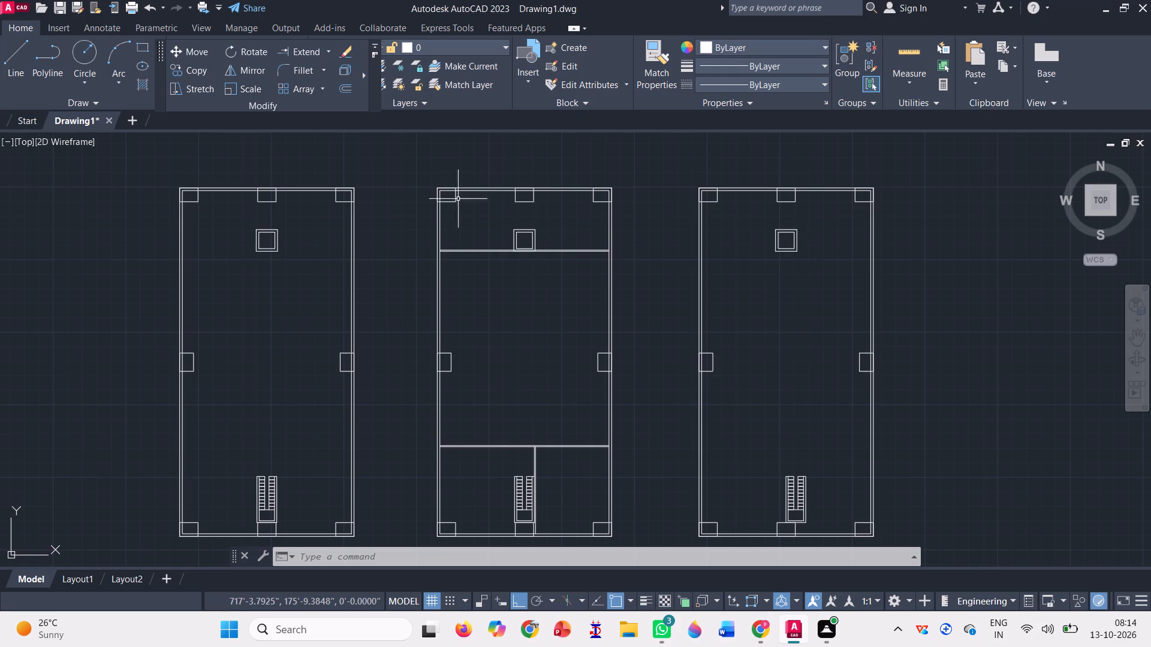
left_click(13, 57)
scroll(525, 223, "up", 2)
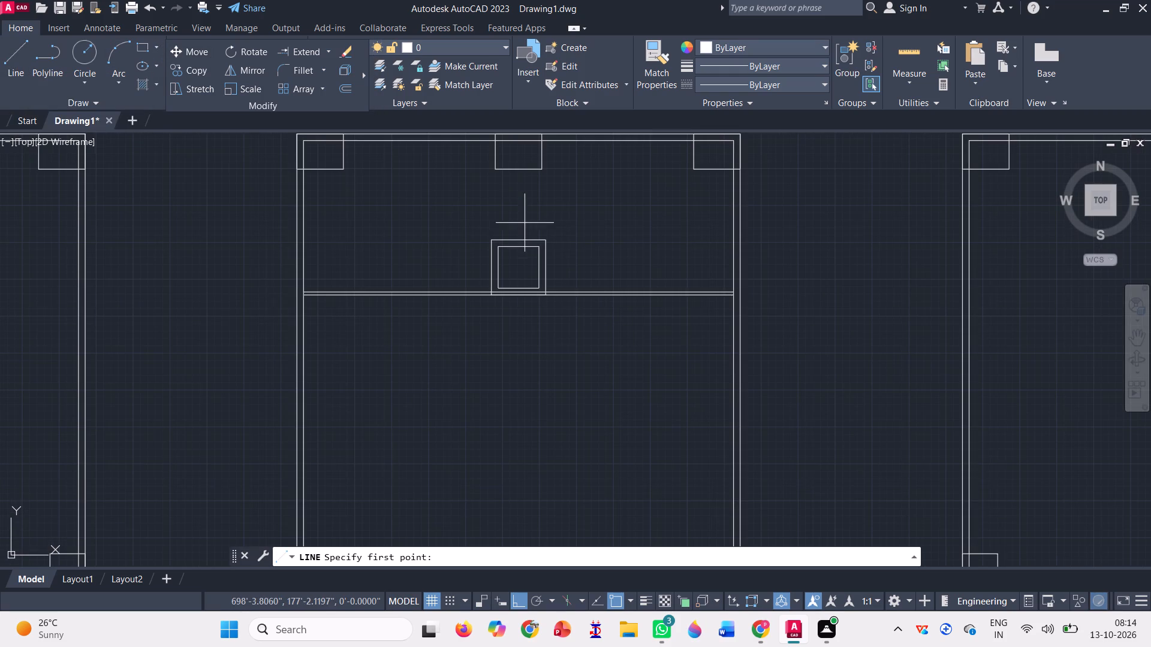
scroll(520, 246, "down", 2)
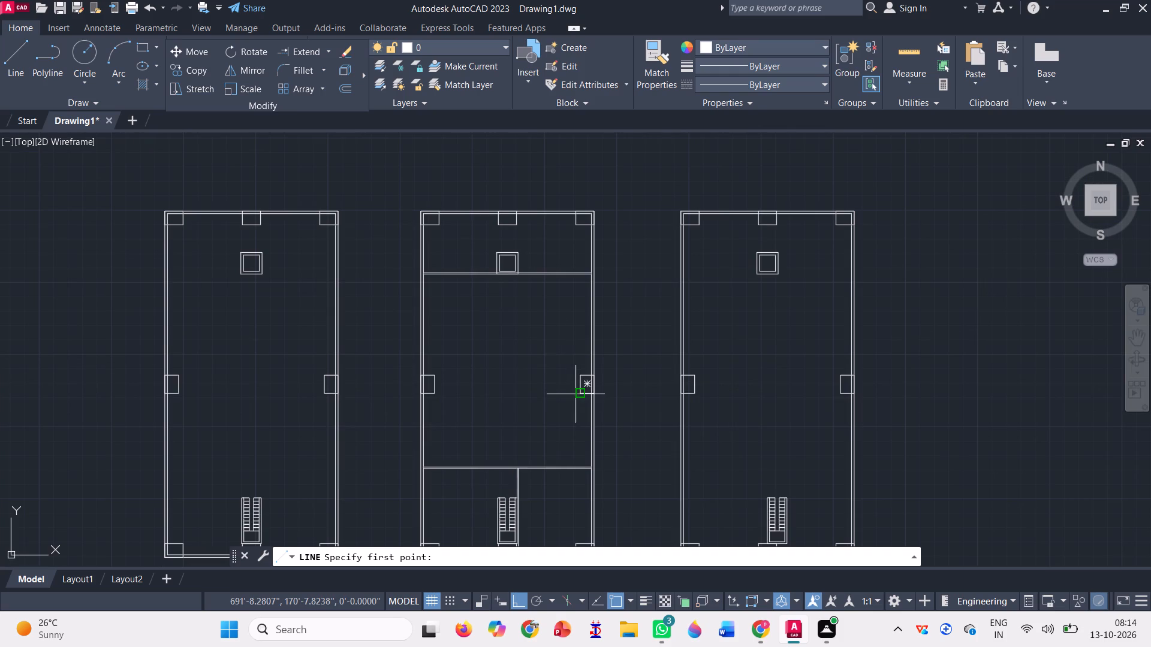
scroll(562, 334, "down", 1)
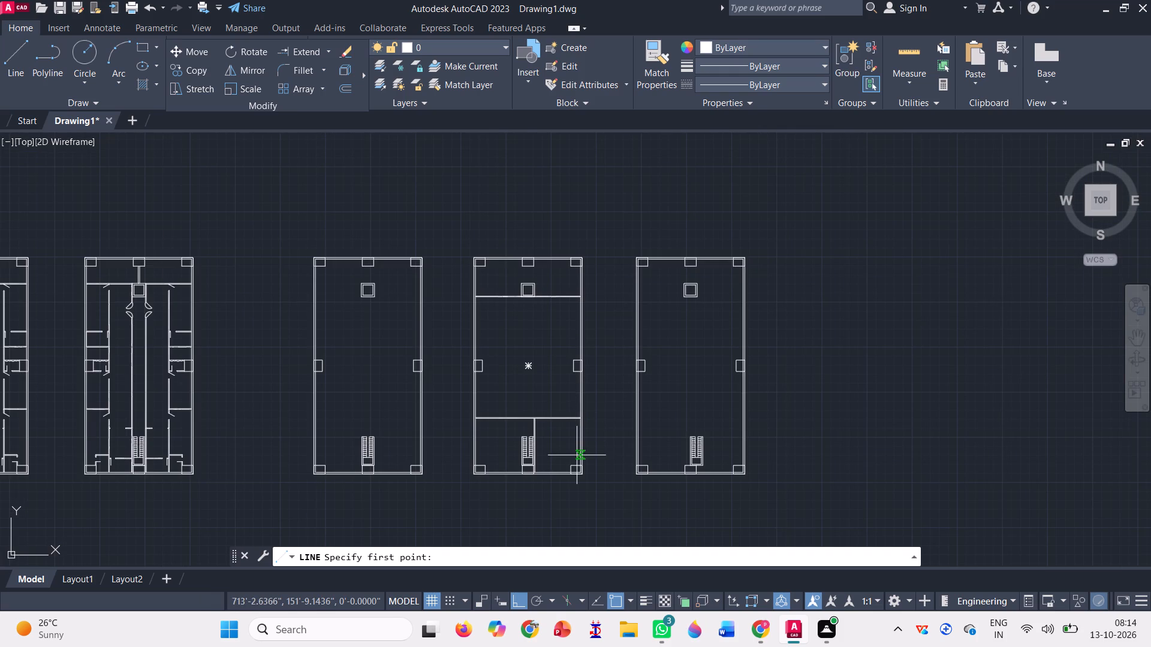
scroll(551, 417, "up", 3)
scroll(504, 427, "up", 2)
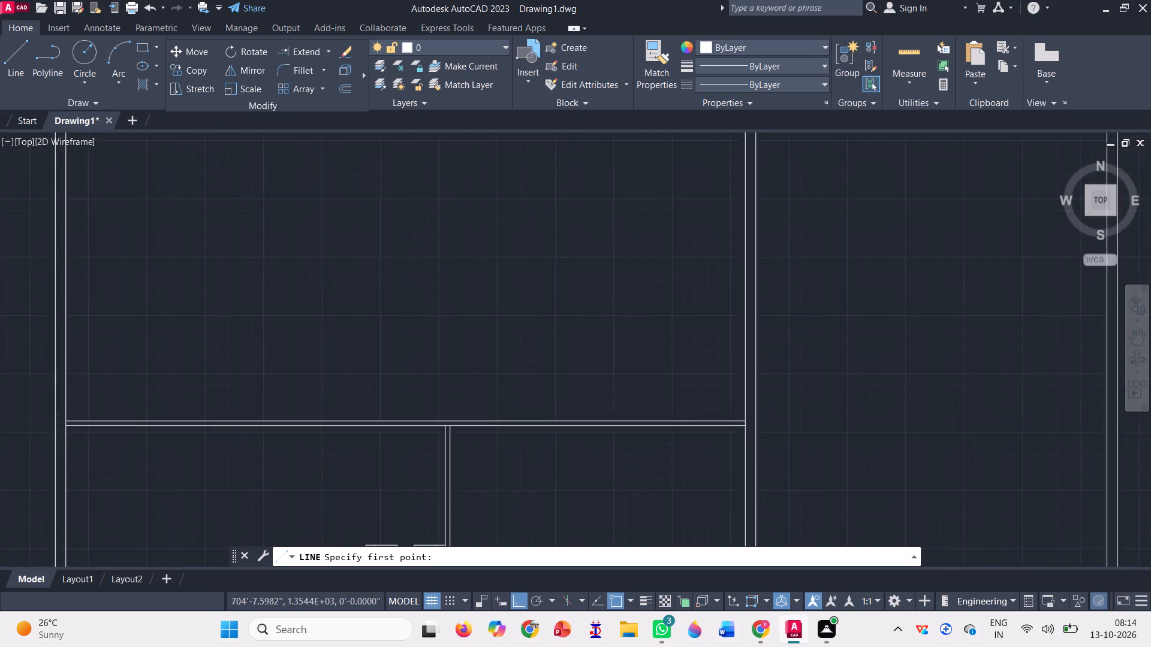
left_click(460, 424)
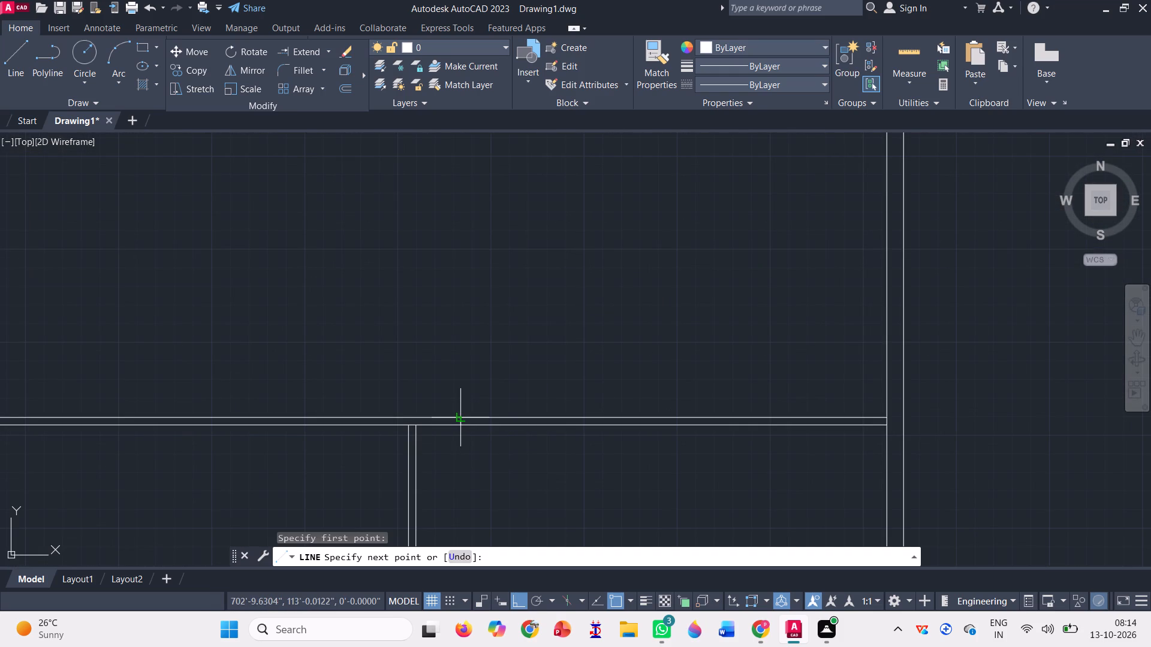
left_click(460, 414)
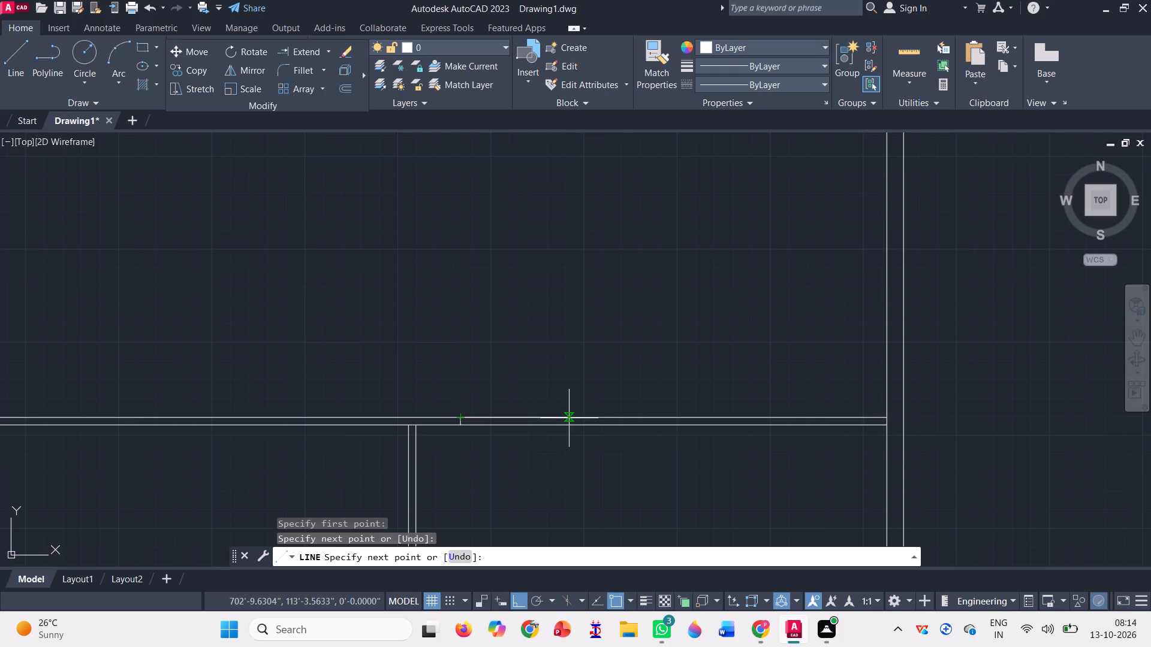
left_click(578, 415)
left_click(578, 427)
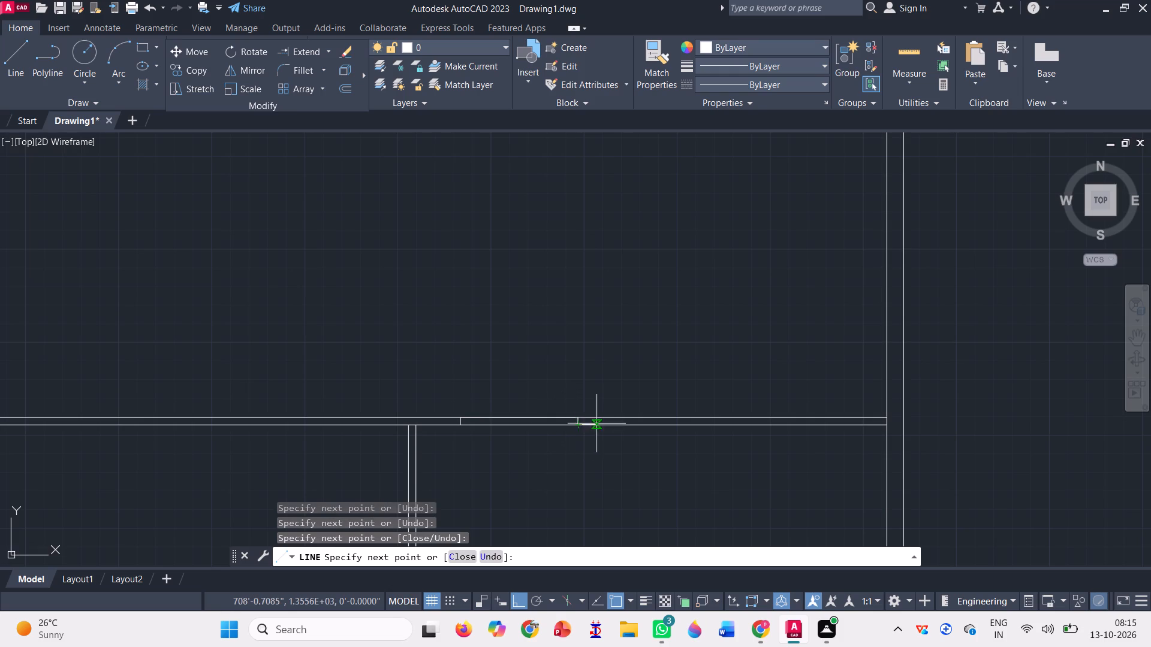
key("space")
Outline a second opening with connected lines across the lower partition wall, close to the eighth plan's left wall.
scroll(602, 405, "down", 5)
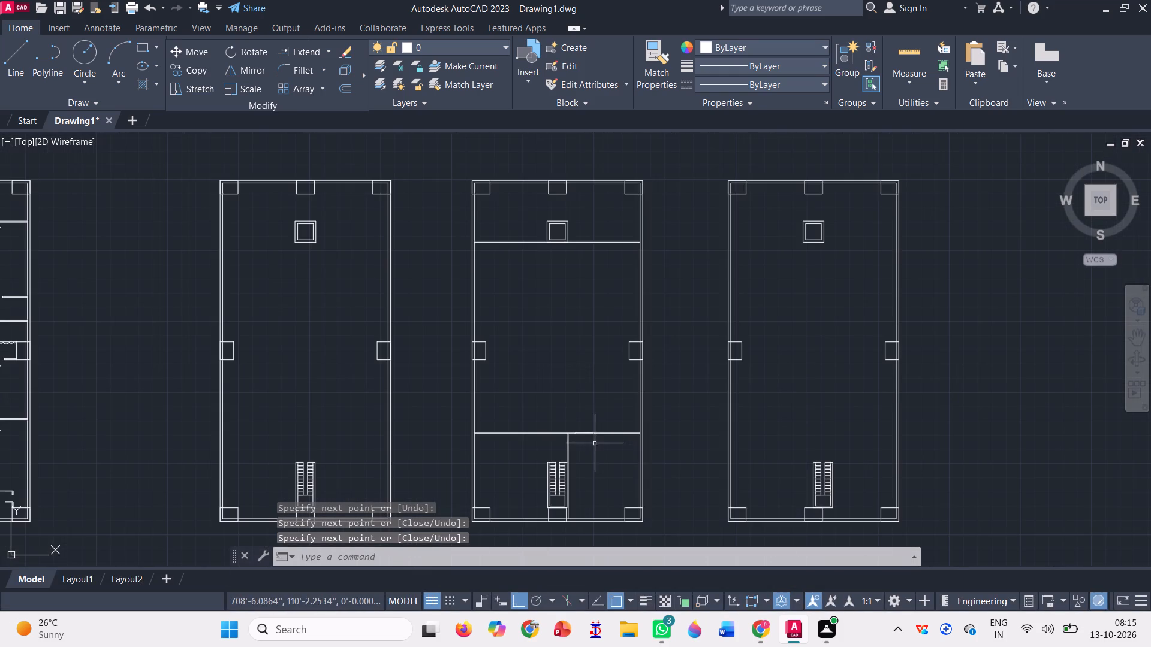
left_click(18, 47)
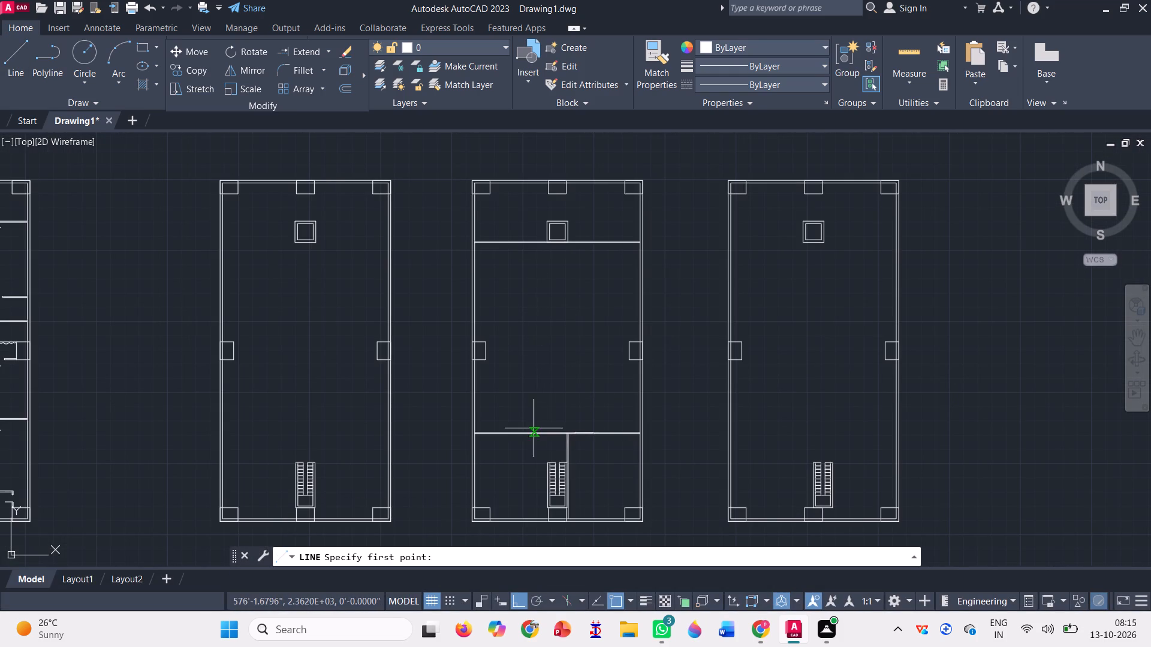
scroll(505, 431, "up", 3)
scroll(393, 449, "up", 2)
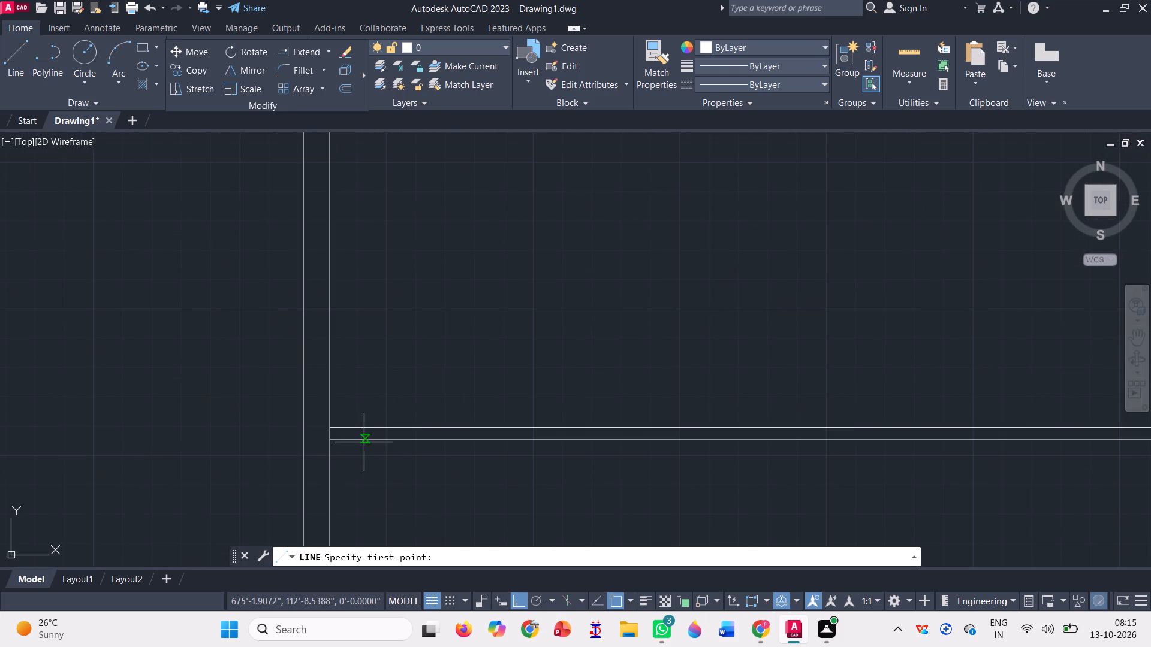
left_click(363, 437)
left_click(361, 422)
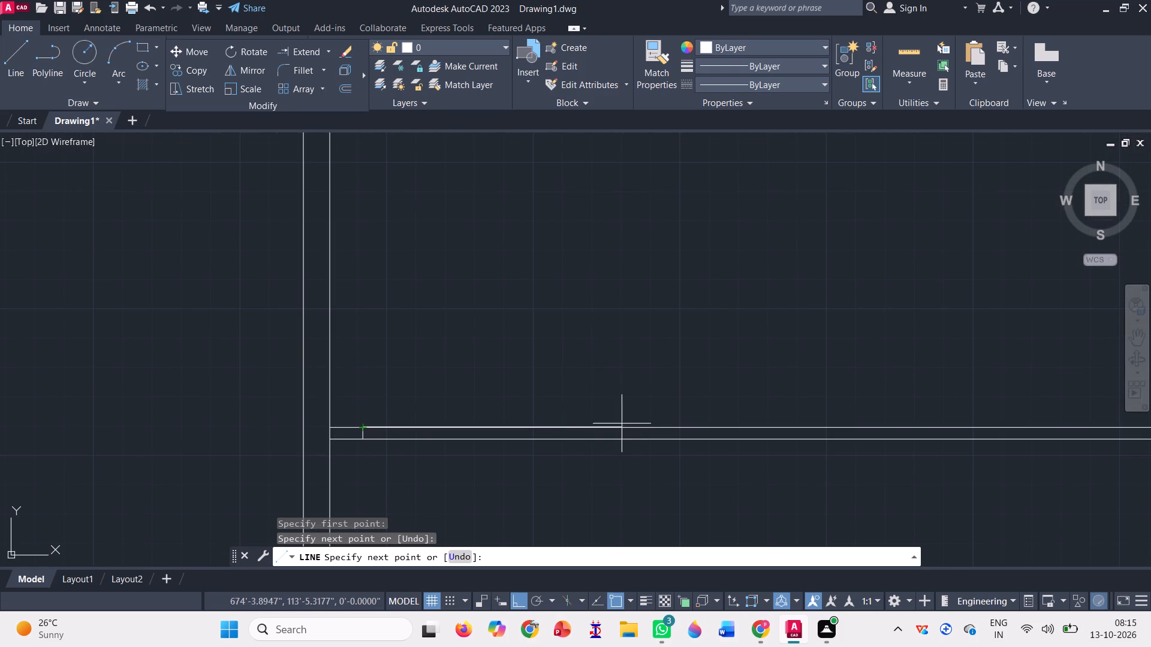
left_click(664, 426)
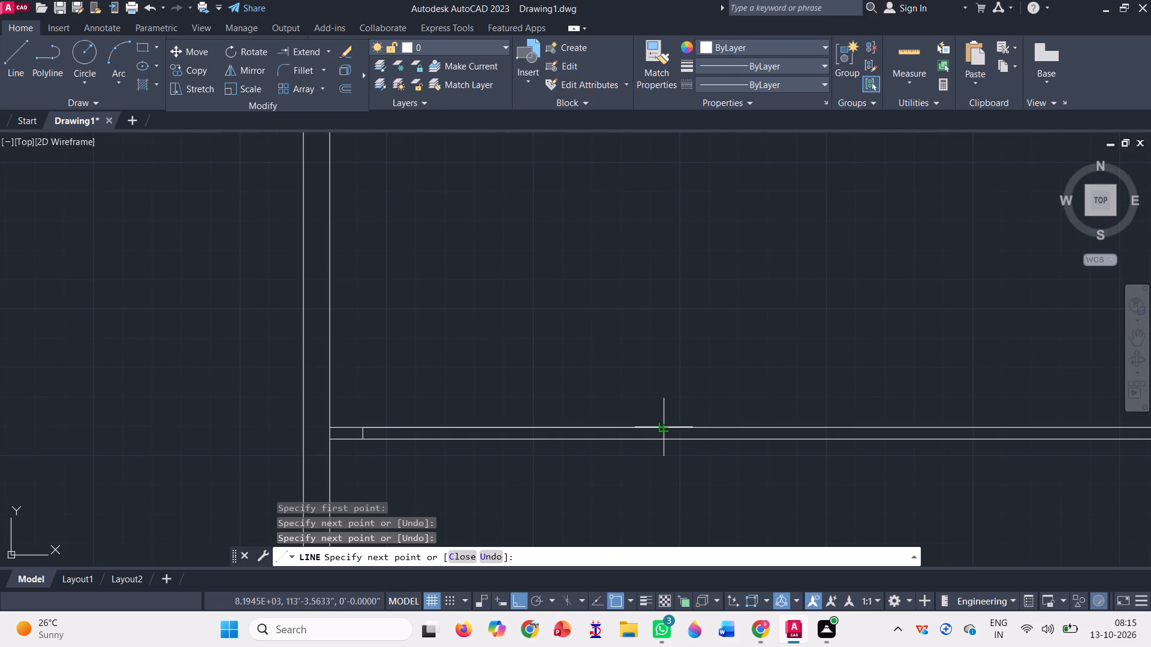
left_click(668, 439)
key("space")
Copy the left opening outline from the eighth plan's lower partition wall straight up onto its upper partition wall.
scroll(561, 468, "down", 2)
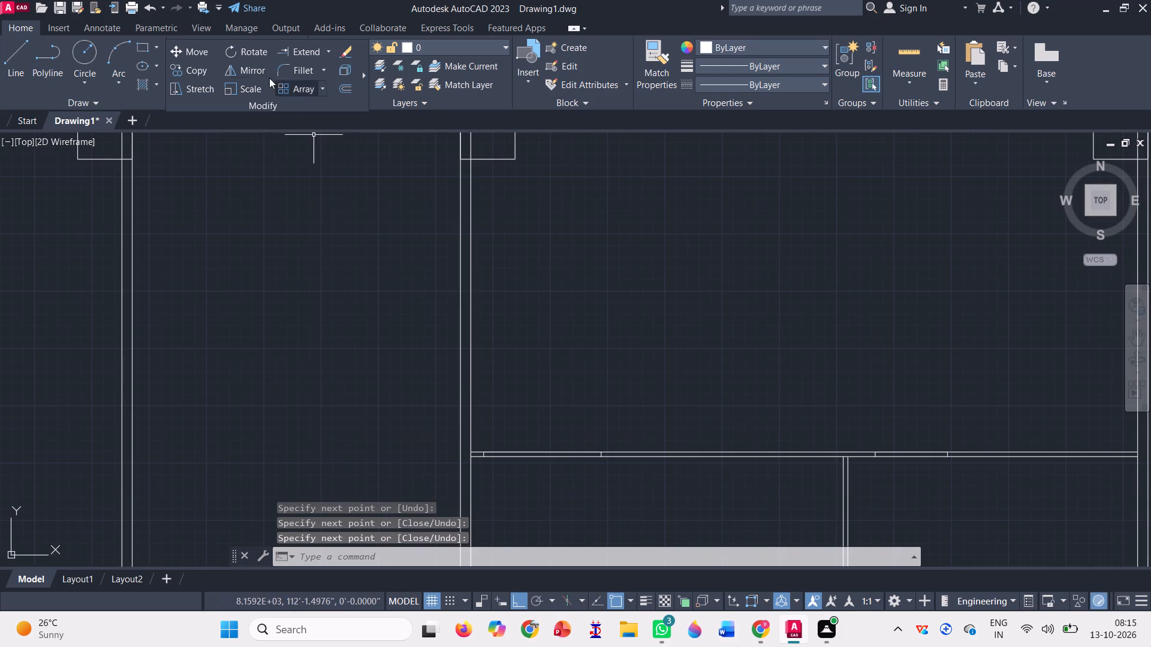
left_click(194, 70)
scroll(515, 442, "up", 1)
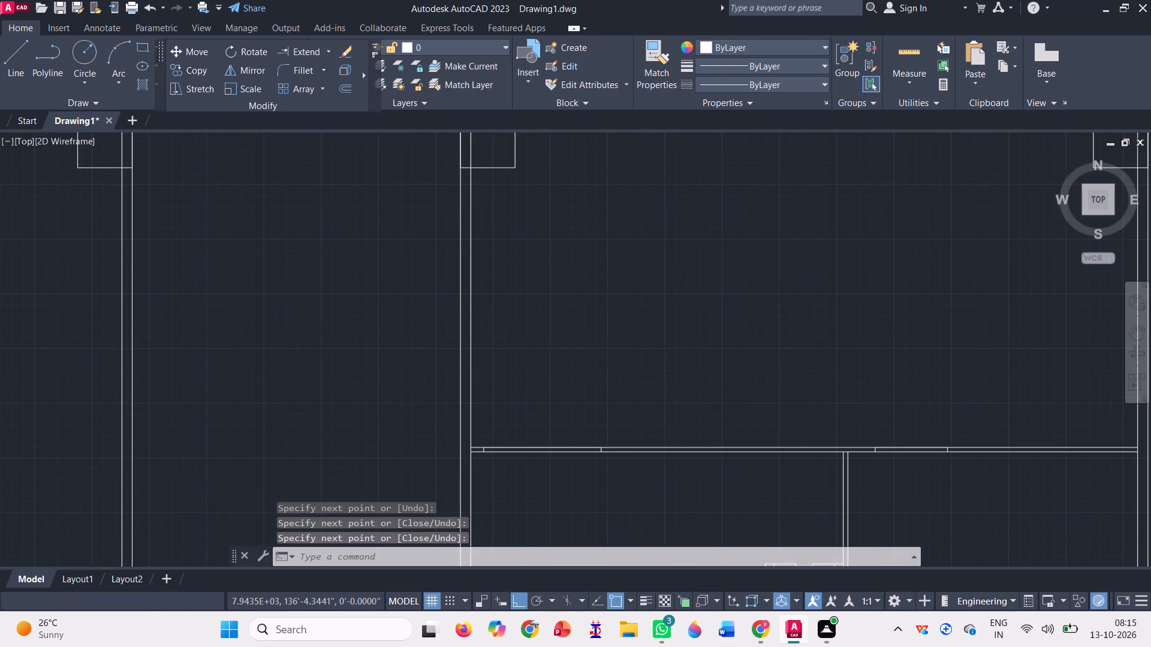
scroll(515, 442, "up", 3)
left_click(429, 474)
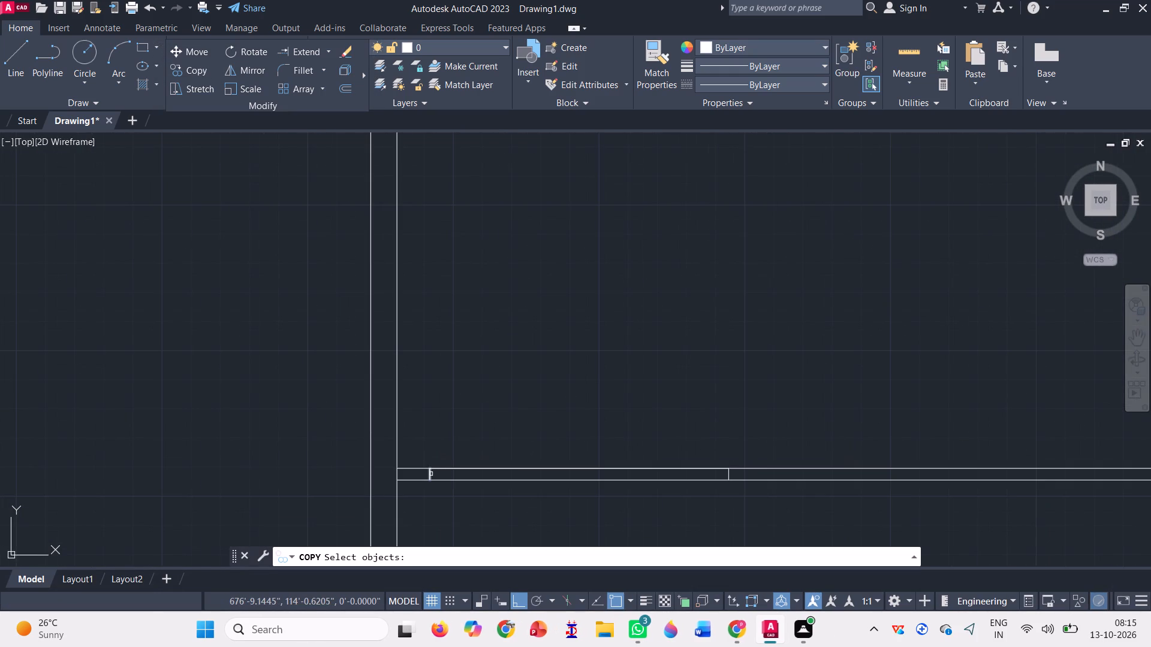
left_click(731, 473)
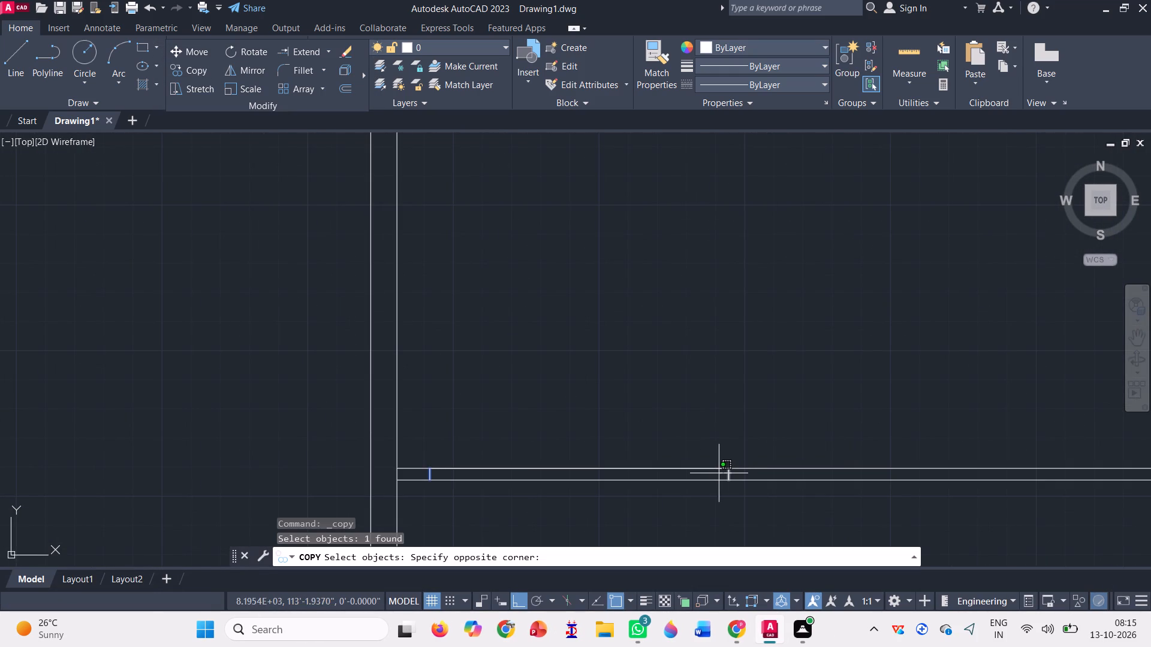
left_click(717, 473)
scroll(757, 485, "up", 3)
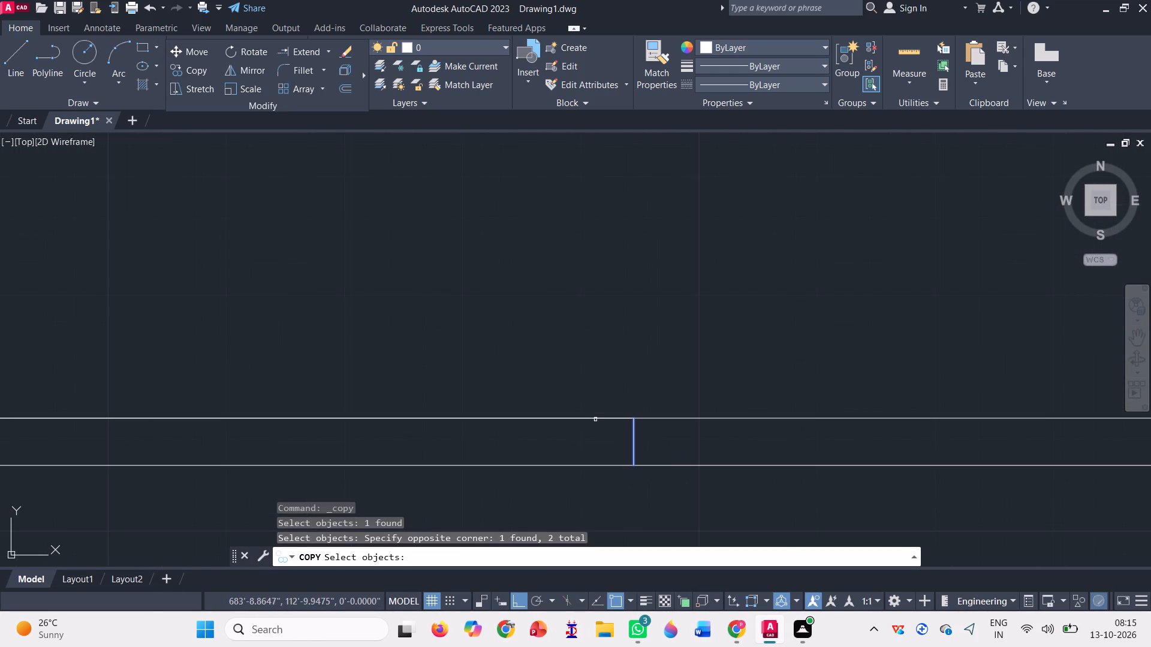
left_click(570, 420)
scroll(649, 481, "down", 4)
key("space")
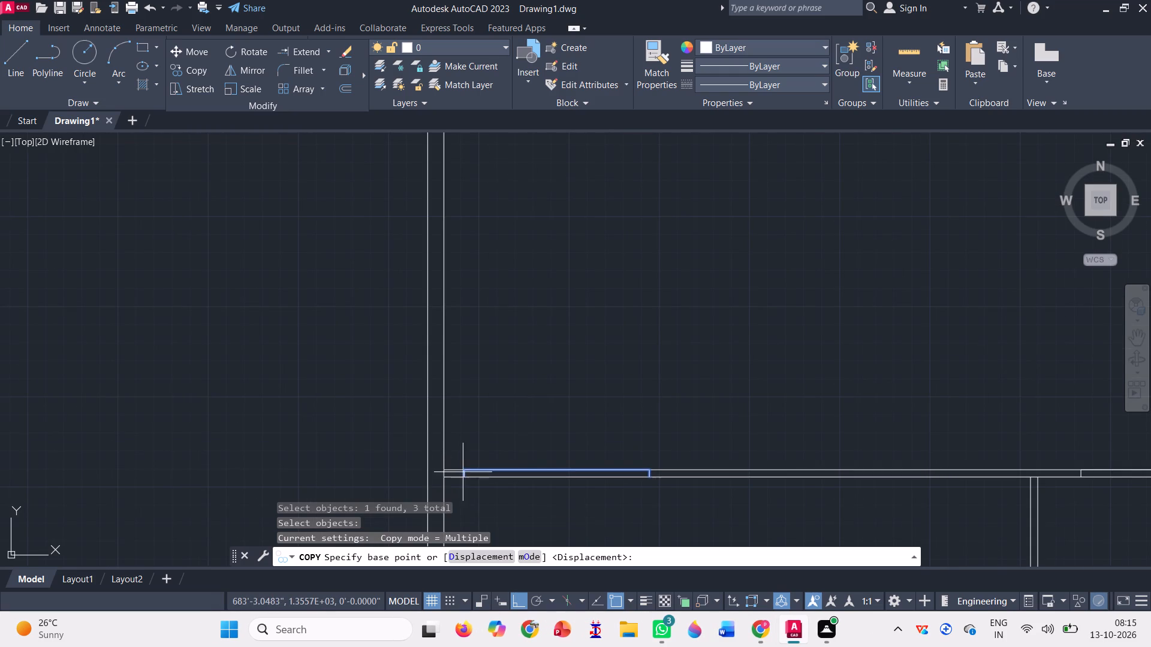
scroll(468, 473, "up", 3)
left_click(450, 455)
scroll(468, 462, "down", 3)
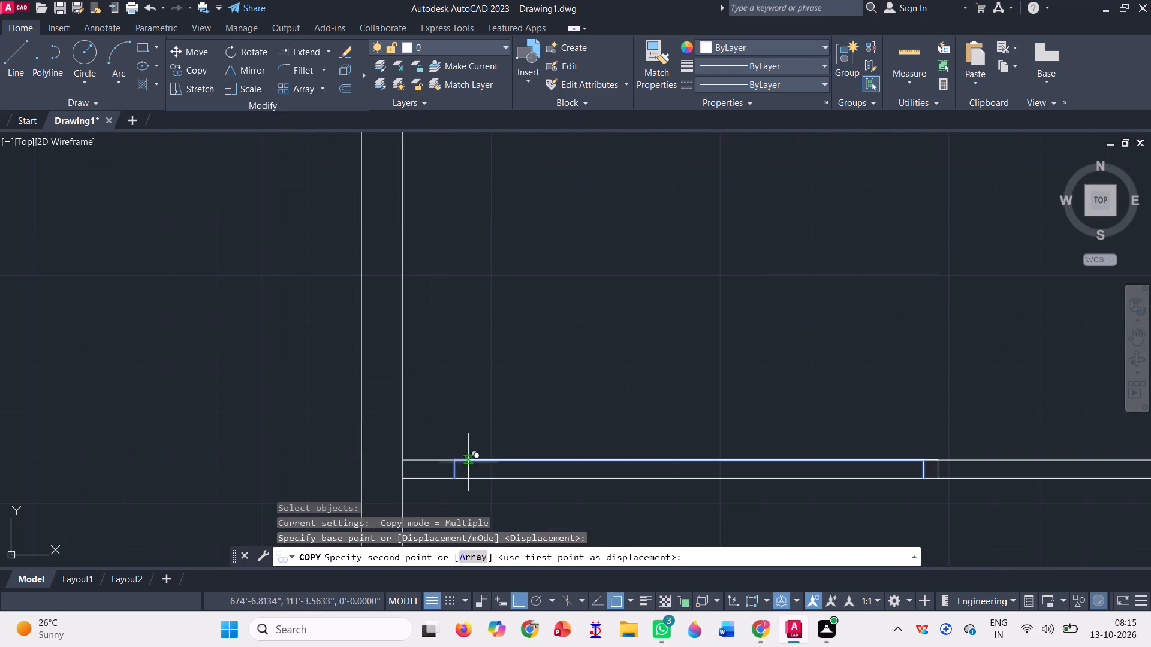
scroll(468, 462, "down", 4)
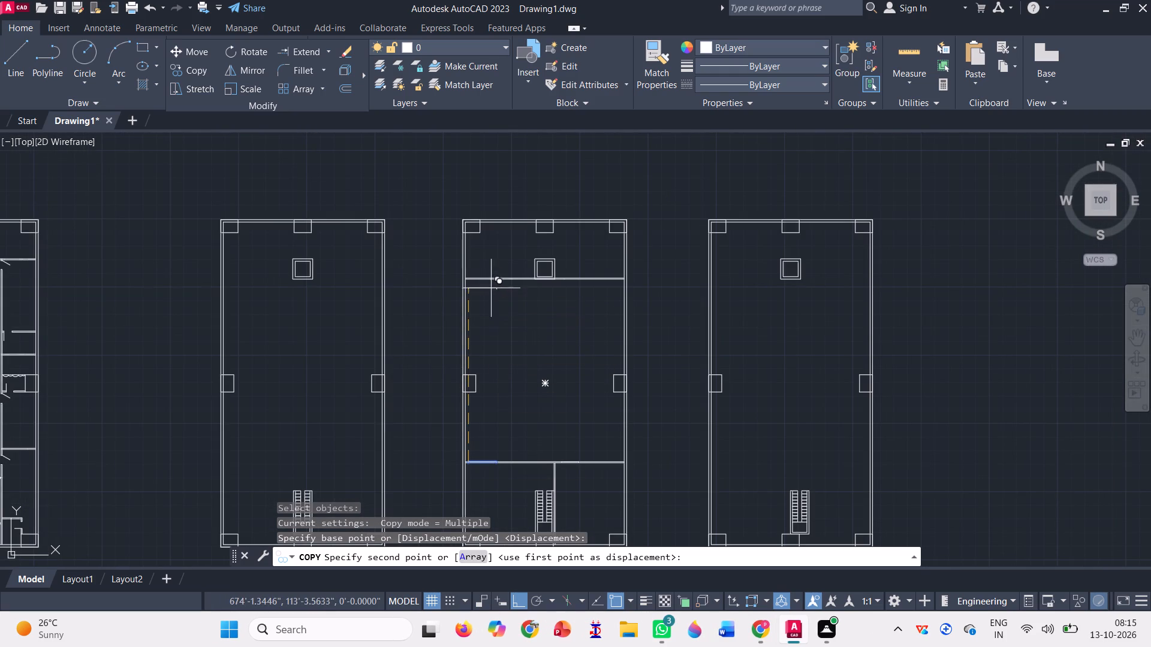
scroll(483, 270, "up", 4)
scroll(440, 306, "up", 2)
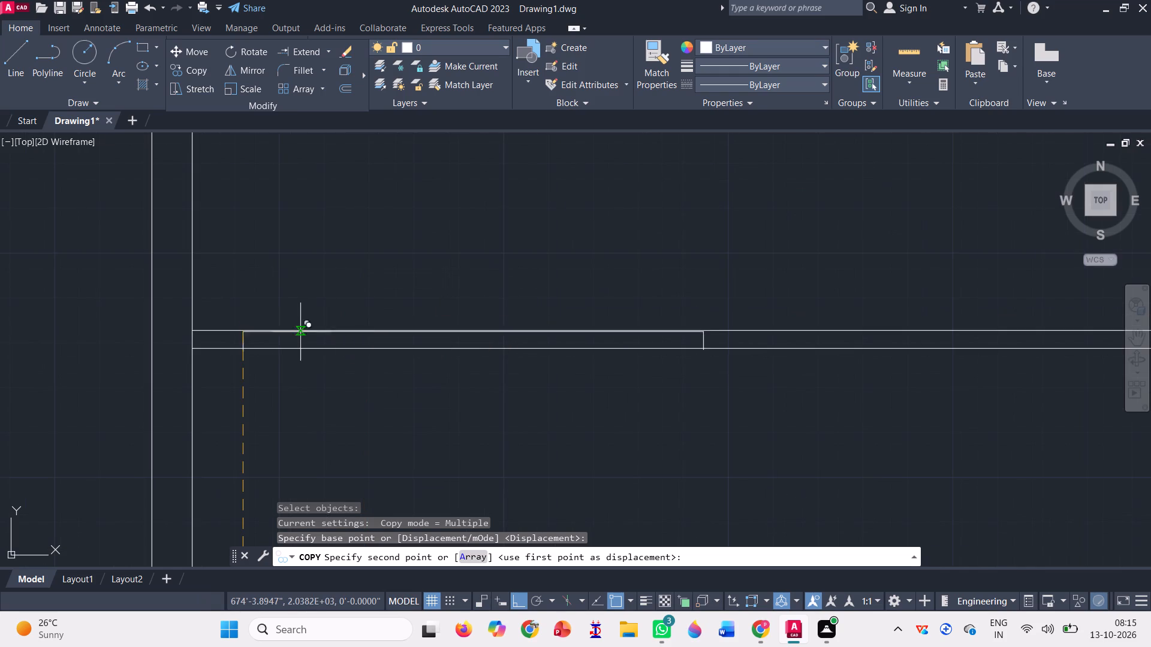
left_click(243, 329)
key("space")
Trim the wall lines inside the opening in the eighth plan's upper partition wall.
scroll(449, 288, "down", 2)
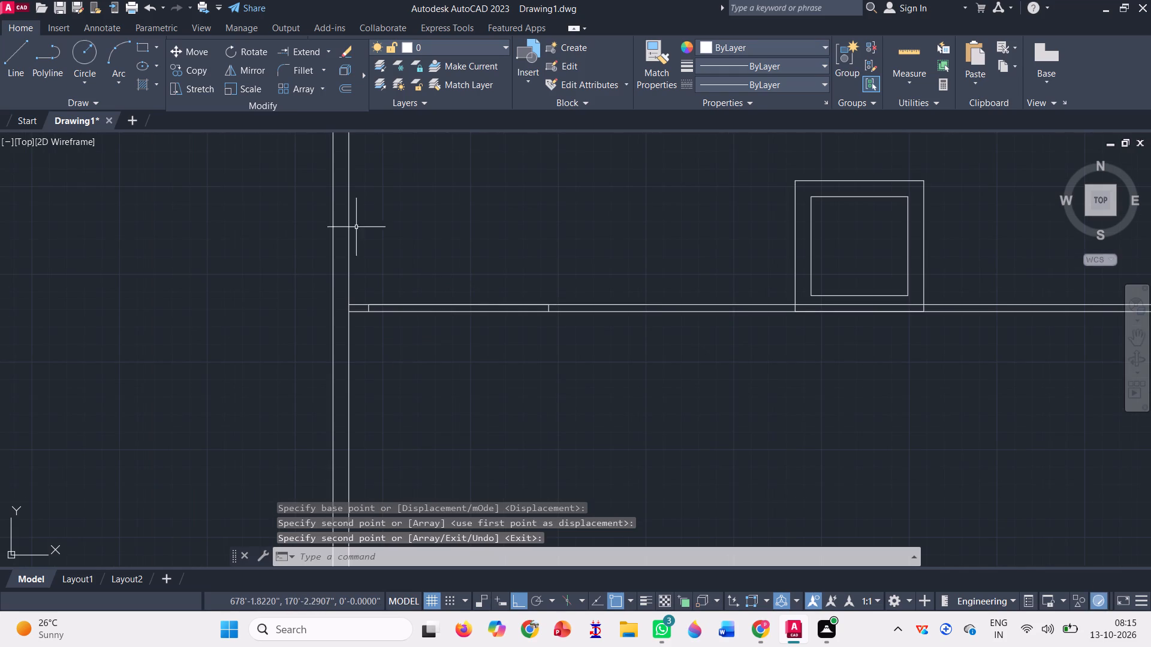
left_click(329, 49)
left_click(323, 84)
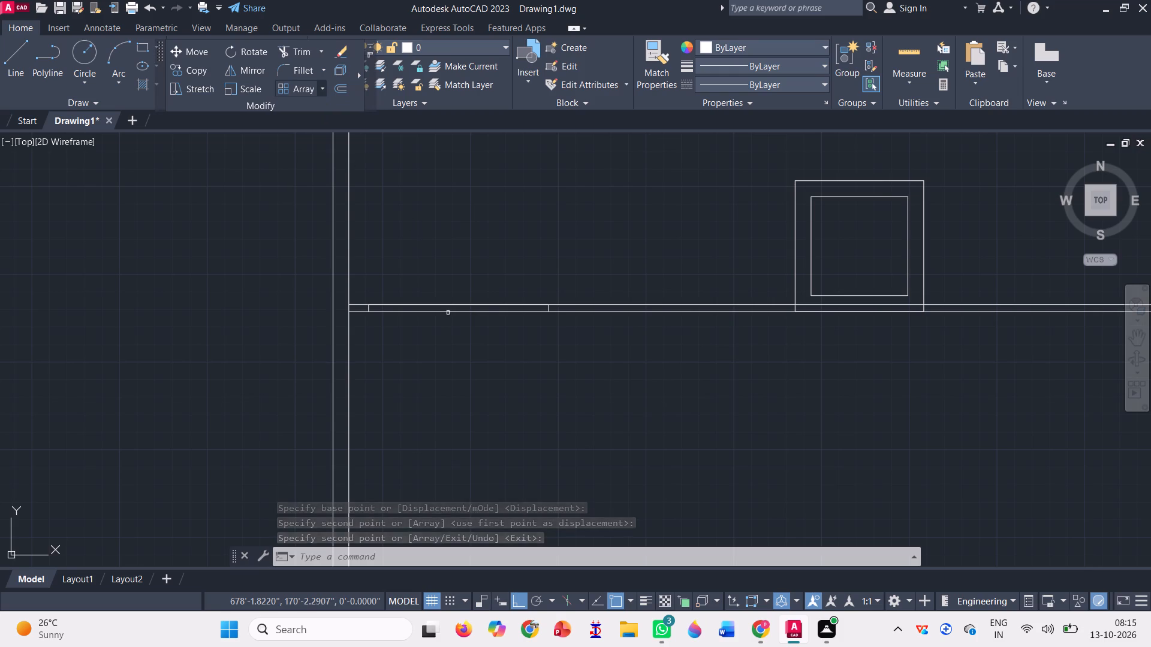
left_click(447, 319)
left_click(427, 249)
Trim the wall lines inside both openings of the eighth plan's lower partition wall.
scroll(429, 249, "down", 3)
scroll(515, 231, "down", 1)
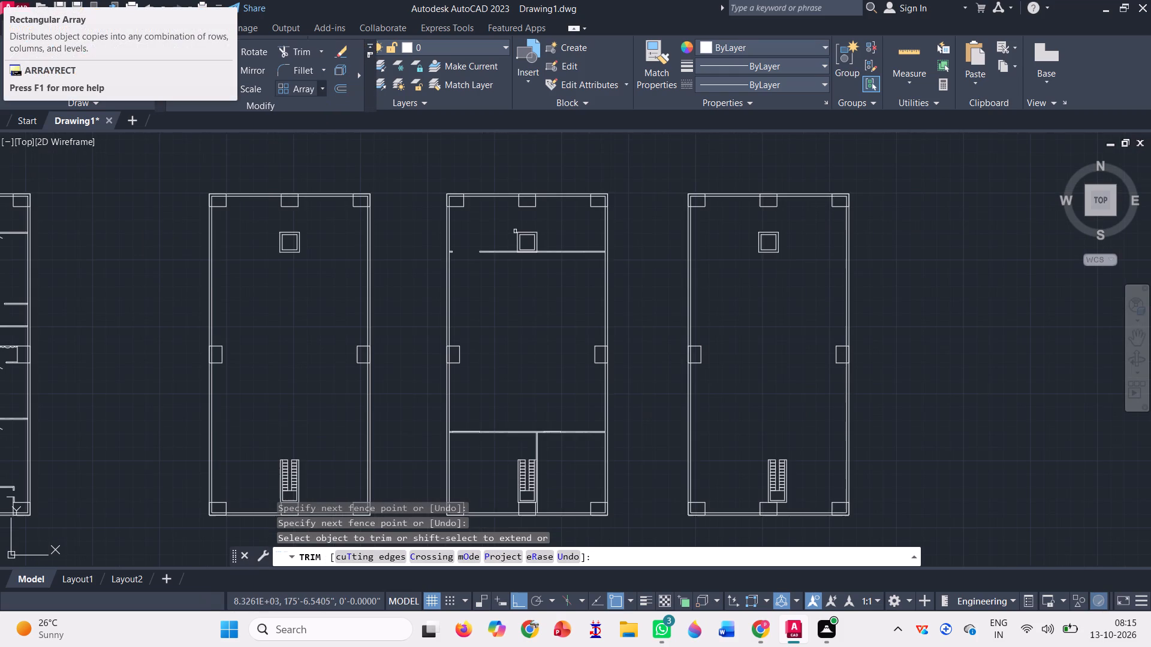
scroll(472, 445, "up", 3)
left_click(472, 439)
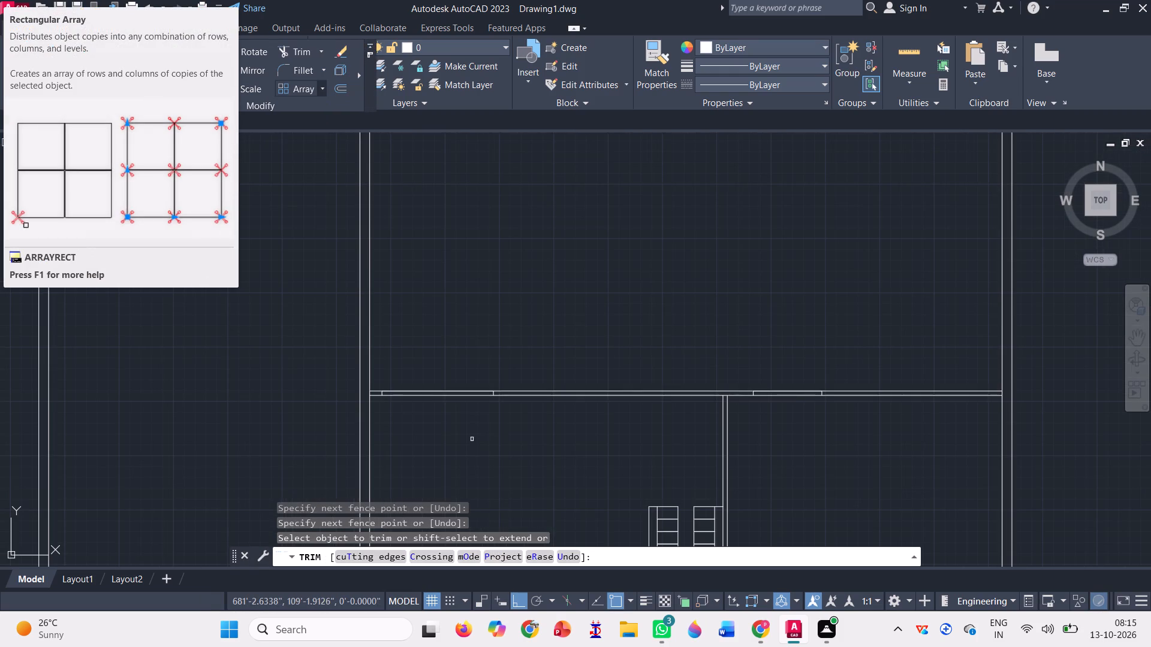
left_click(459, 342)
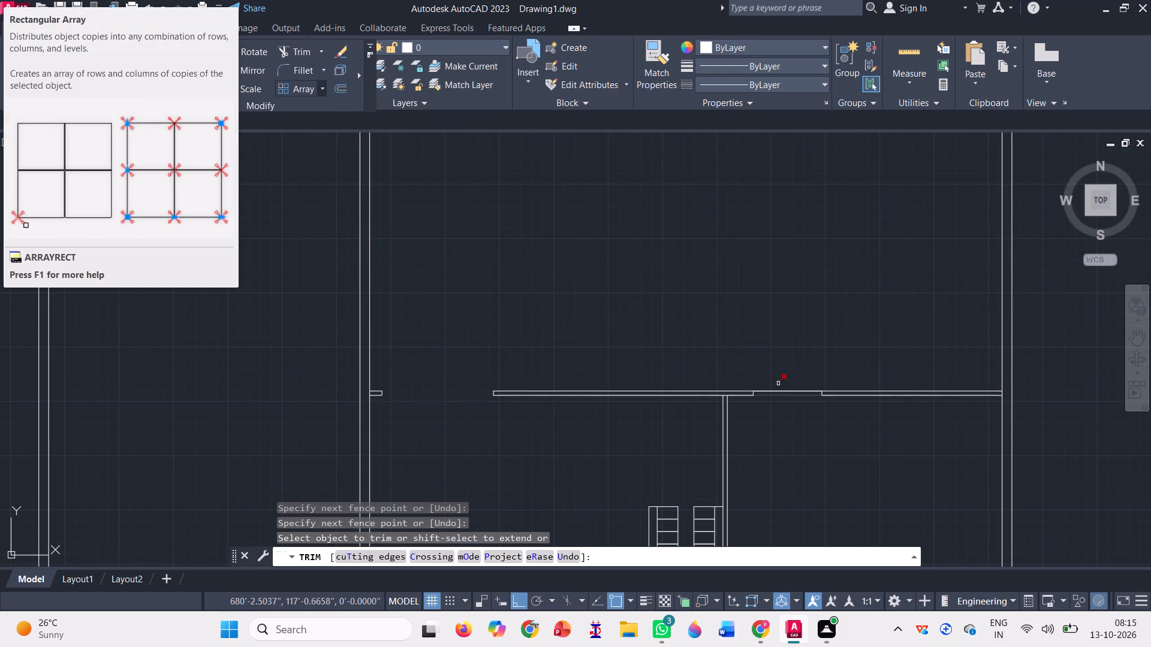
left_click(776, 409)
left_click(770, 371)
scroll(599, 343, "down", 1)
scroll(559, 384, "down", 1)
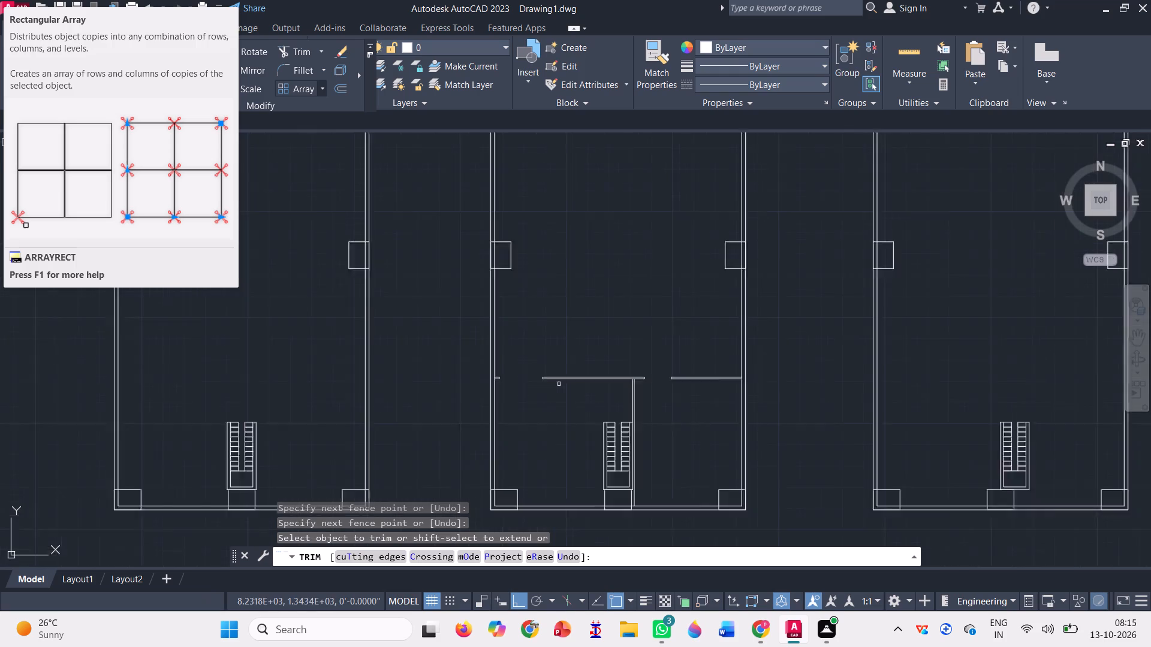
scroll(559, 384, "down", 1)
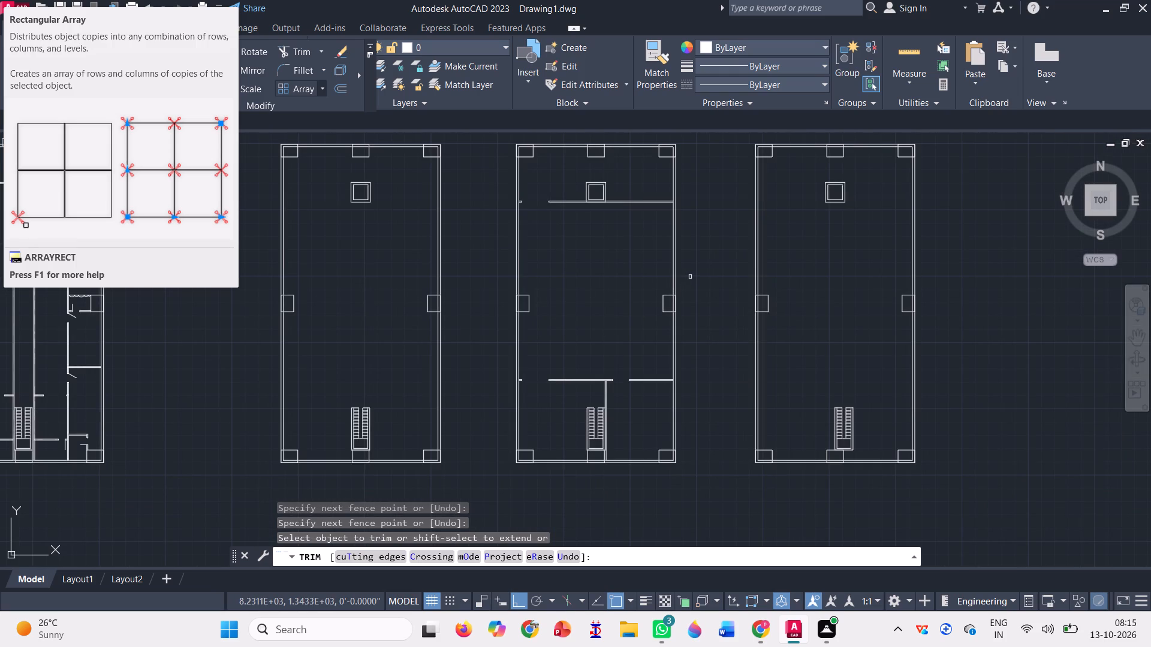
key("Escape")
Draw a three-sided rectangular outline about 12'-8" wide and 39'-9" long against the eighth plan's right wall, between the partition walls.
left_click(18, 58)
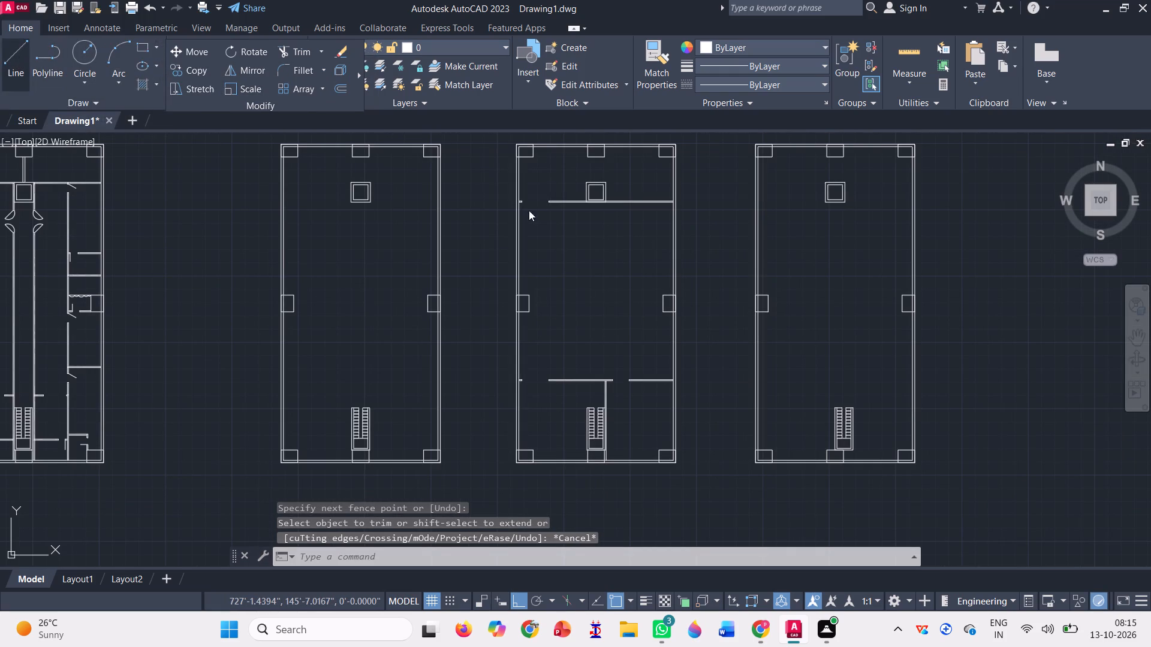
scroll(662, 205, "up", 1)
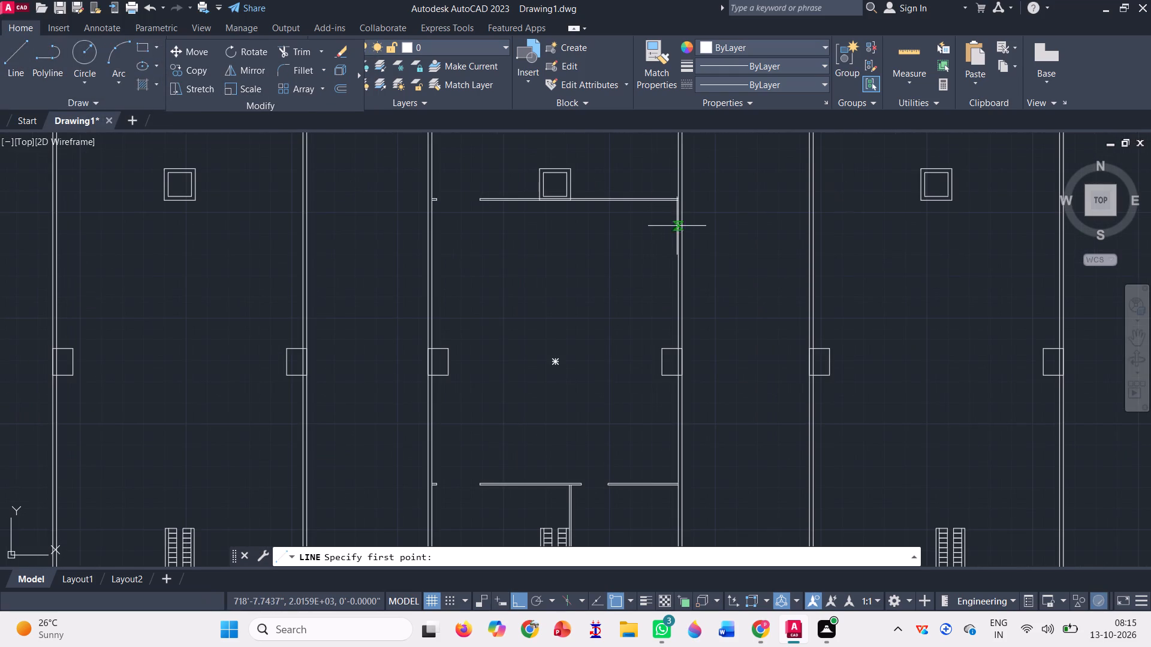
scroll(679, 227, "up", 2)
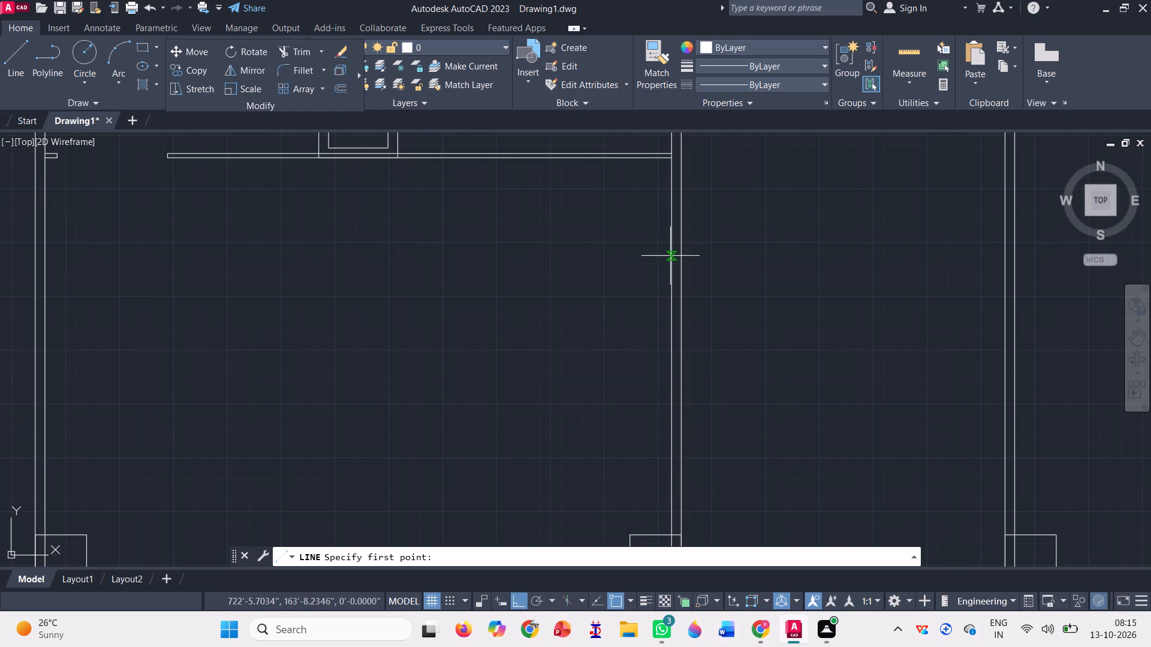
left_click(670, 256)
scroll(492, 211, "down", 2)
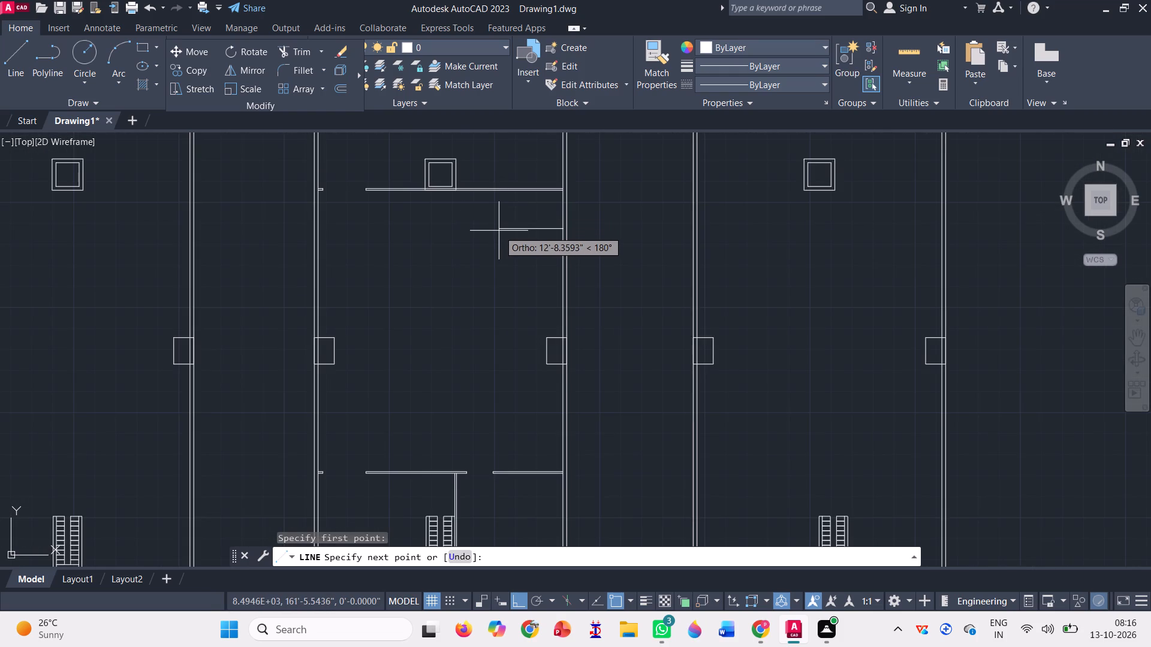
left_click(499, 229)
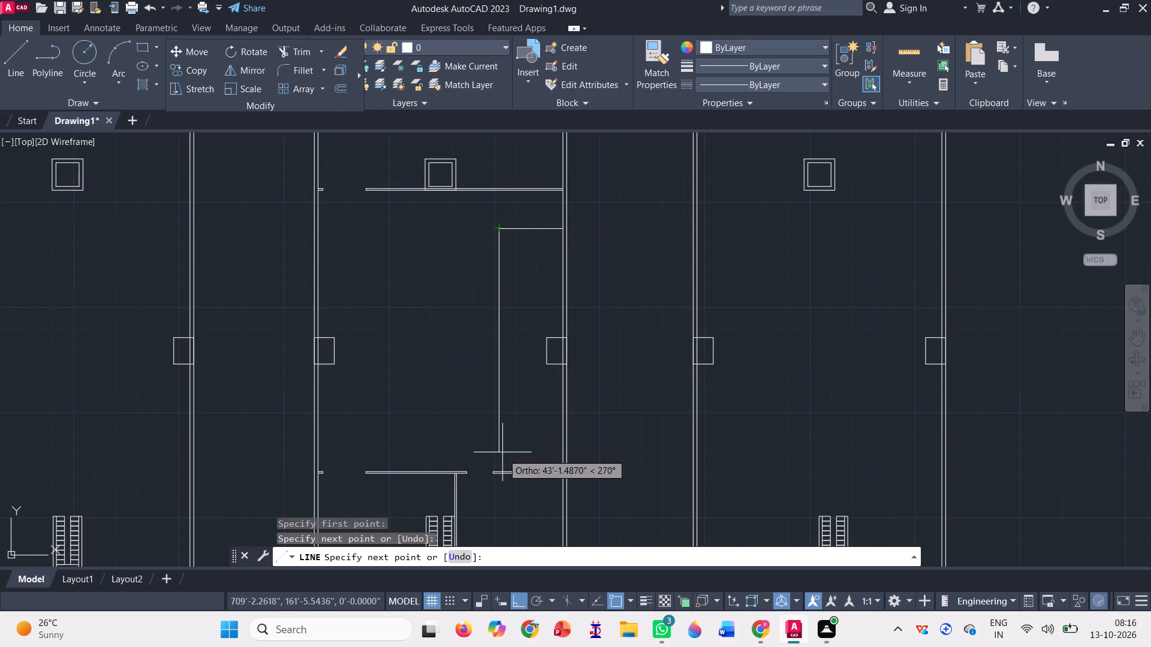
scroll(495, 480, "up", 2)
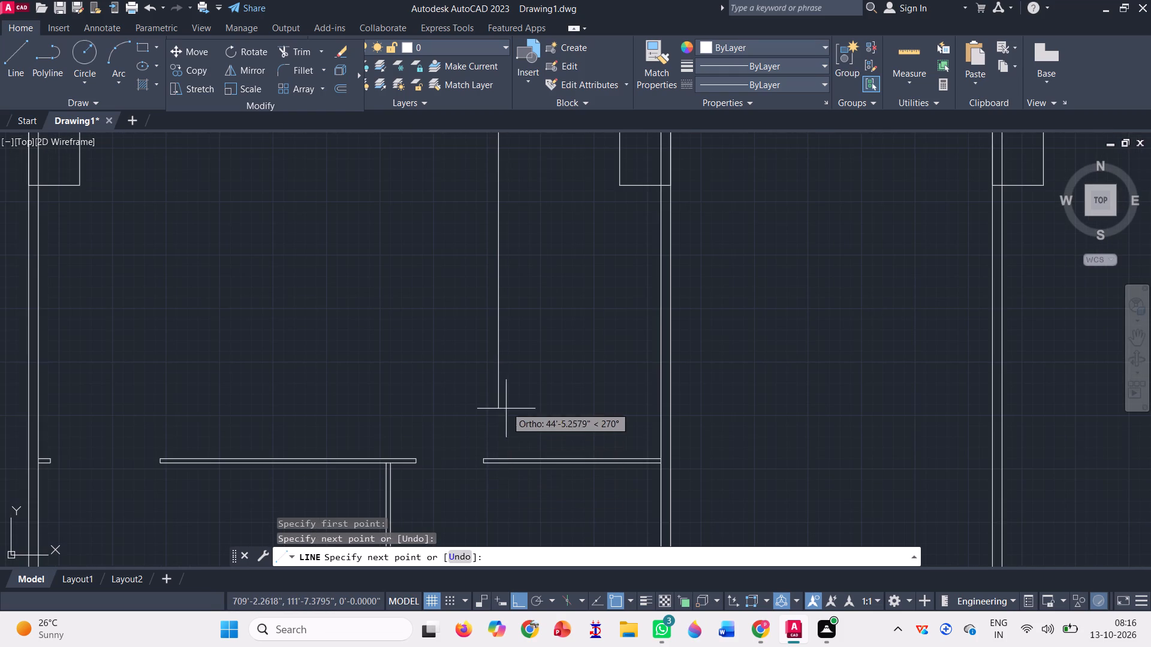
left_click(499, 350)
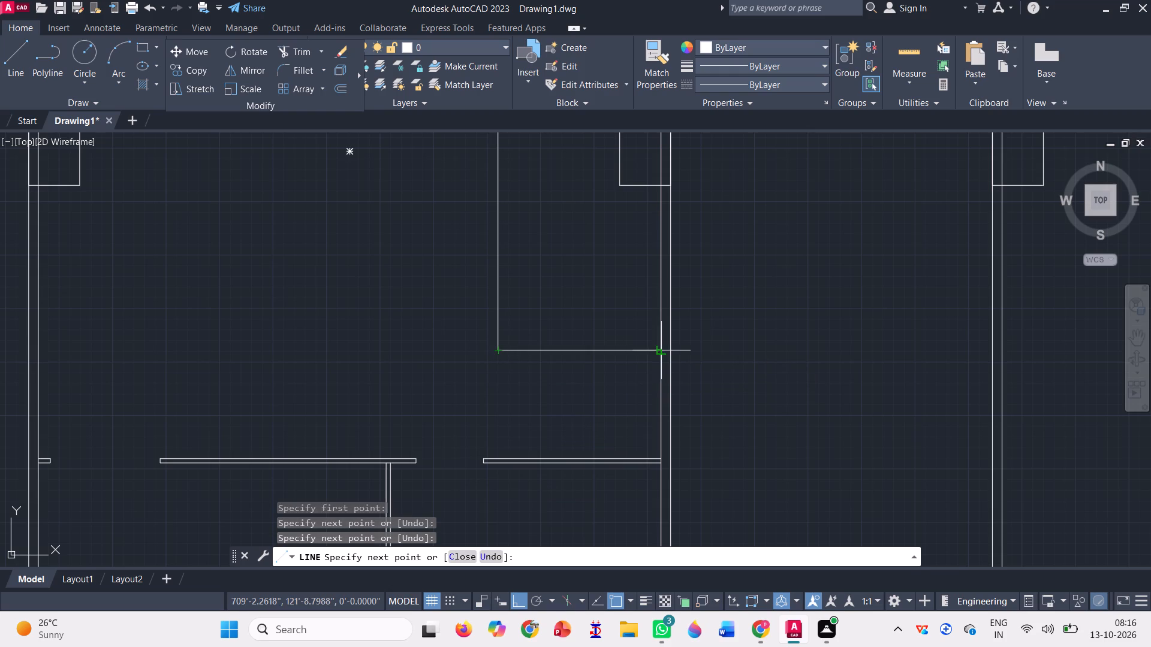
left_click(659, 348)
key("space")
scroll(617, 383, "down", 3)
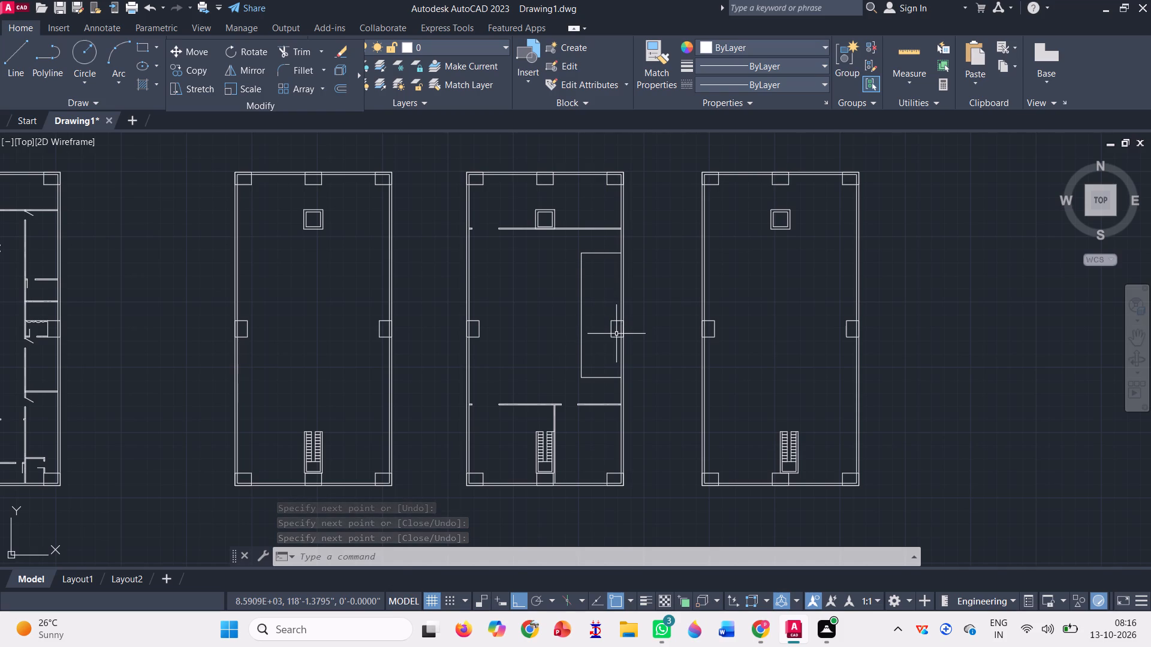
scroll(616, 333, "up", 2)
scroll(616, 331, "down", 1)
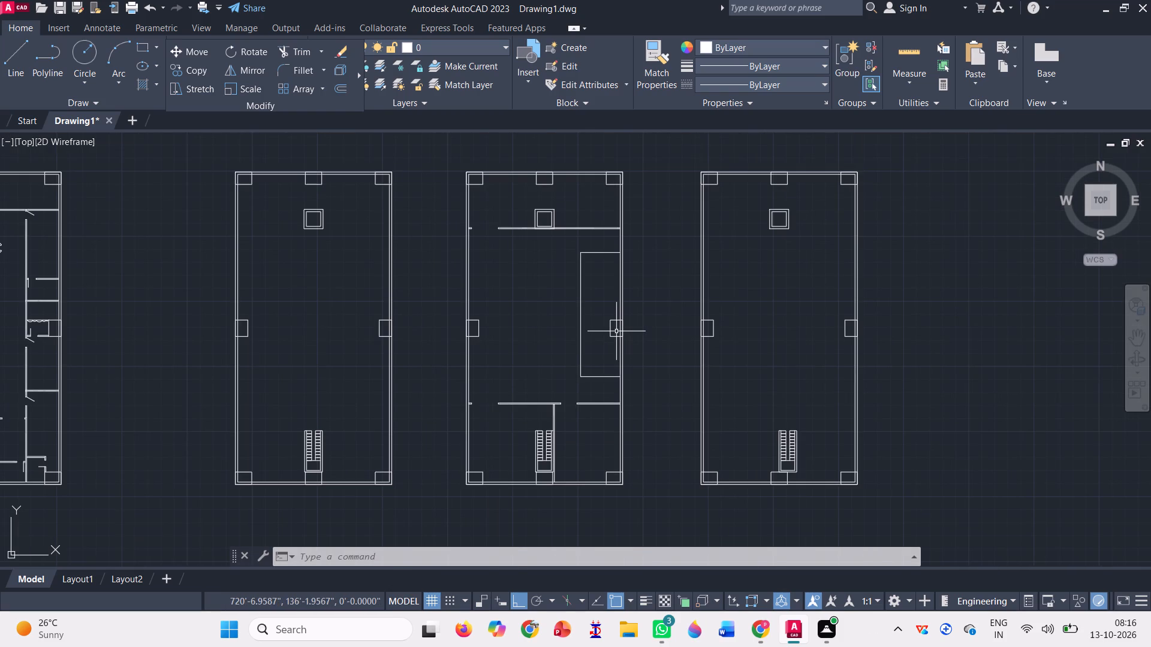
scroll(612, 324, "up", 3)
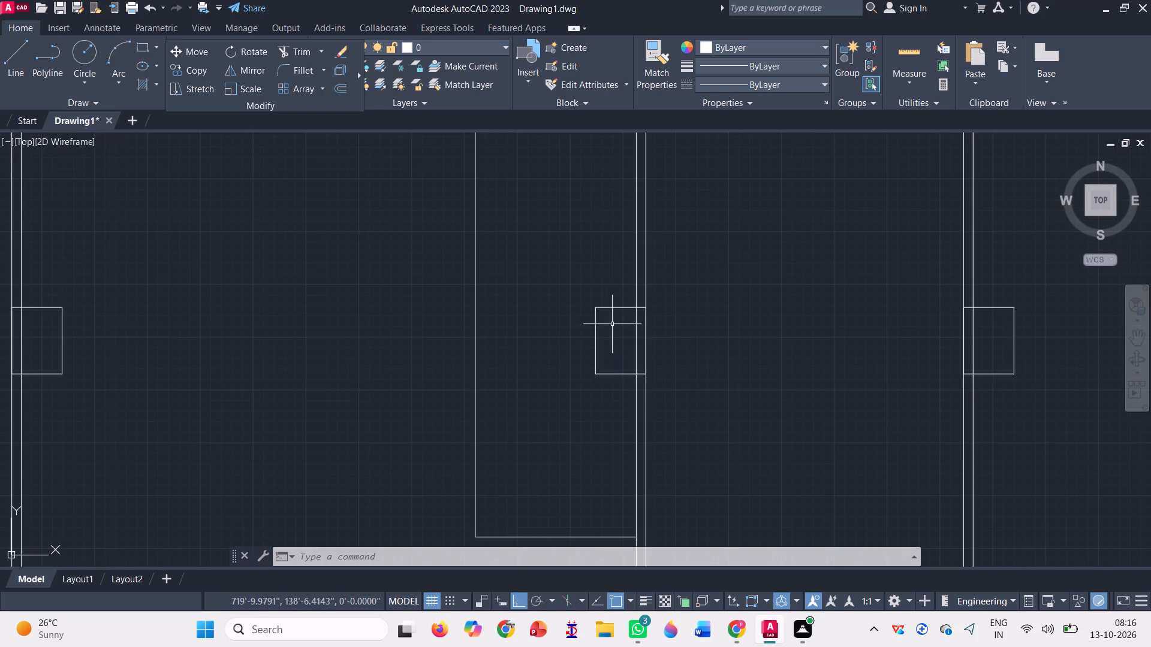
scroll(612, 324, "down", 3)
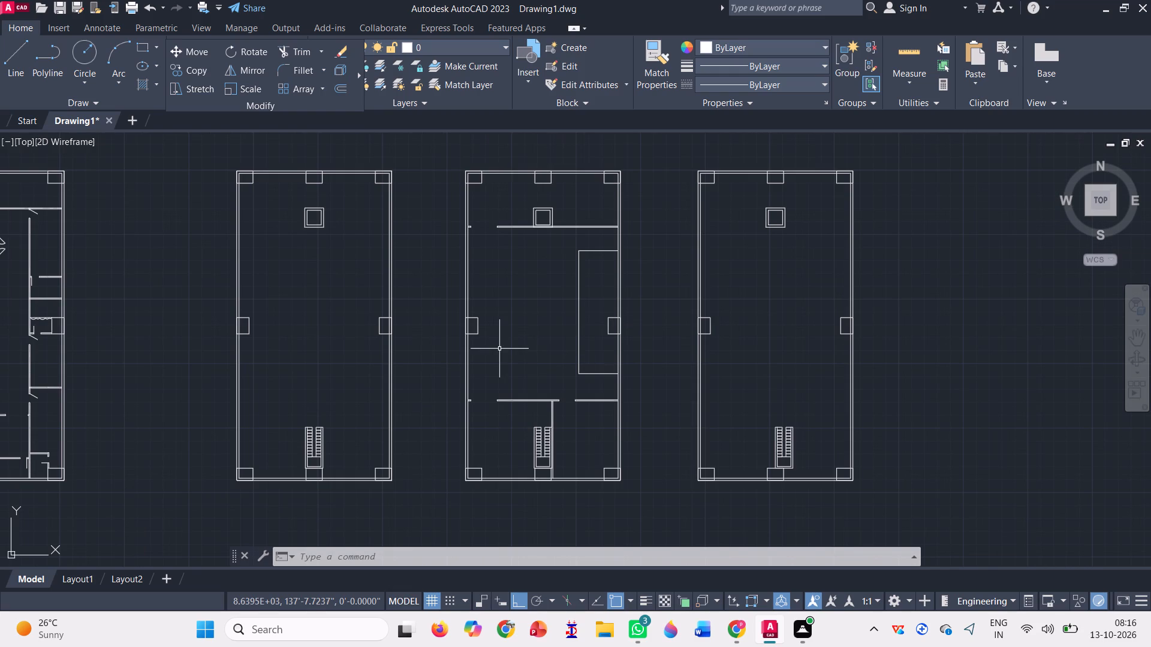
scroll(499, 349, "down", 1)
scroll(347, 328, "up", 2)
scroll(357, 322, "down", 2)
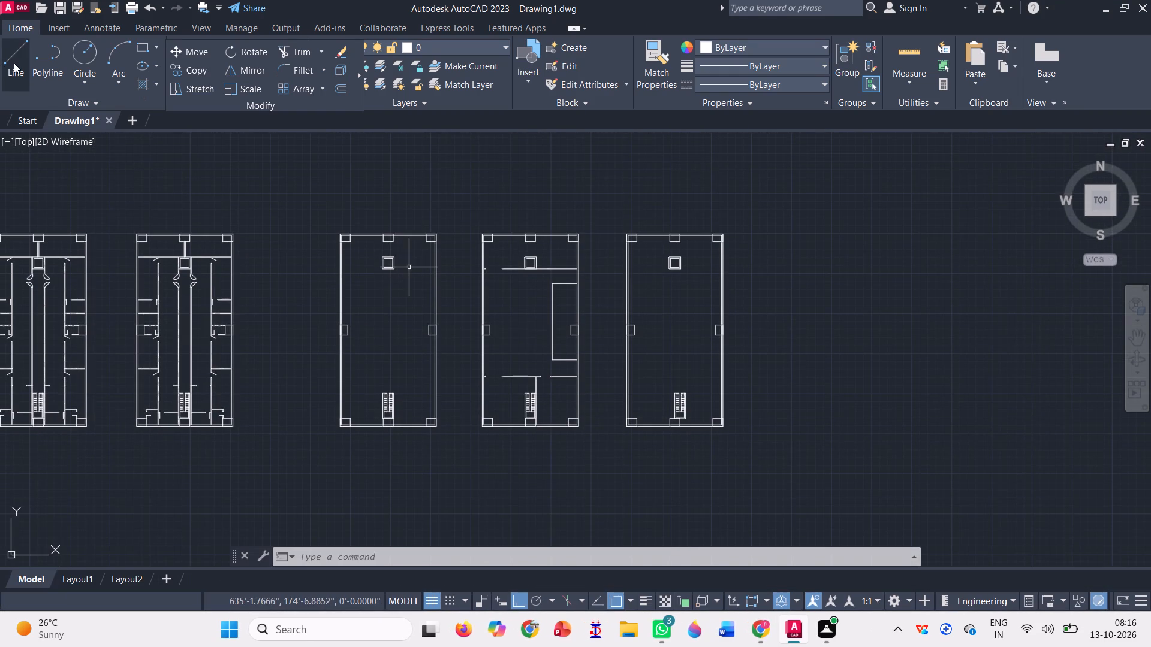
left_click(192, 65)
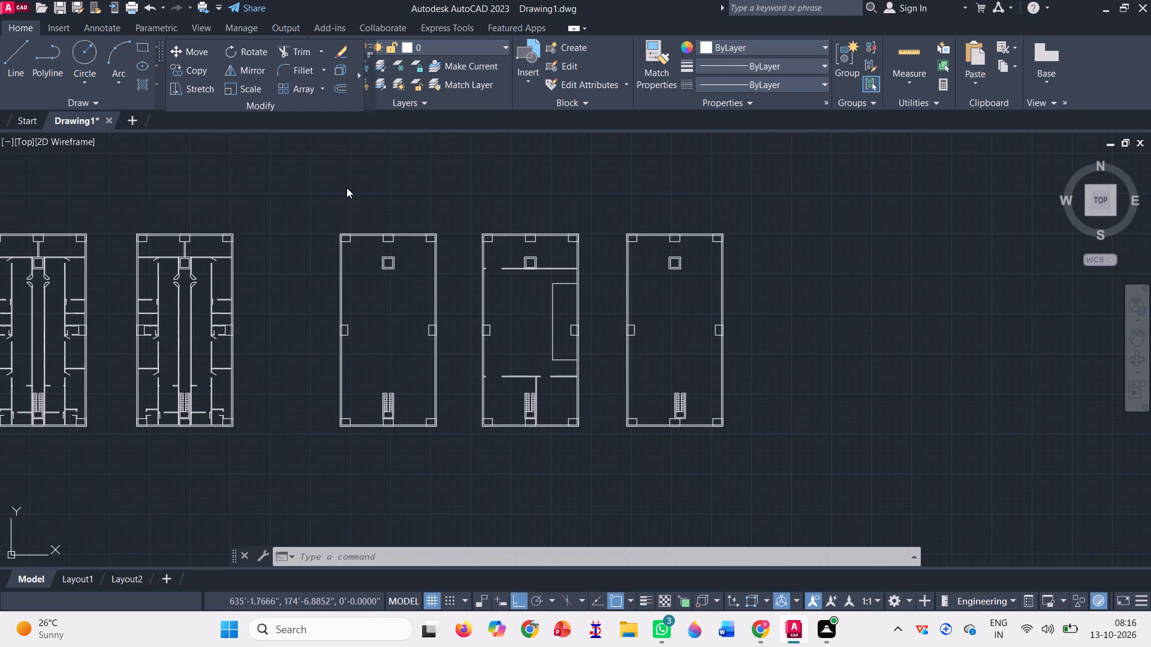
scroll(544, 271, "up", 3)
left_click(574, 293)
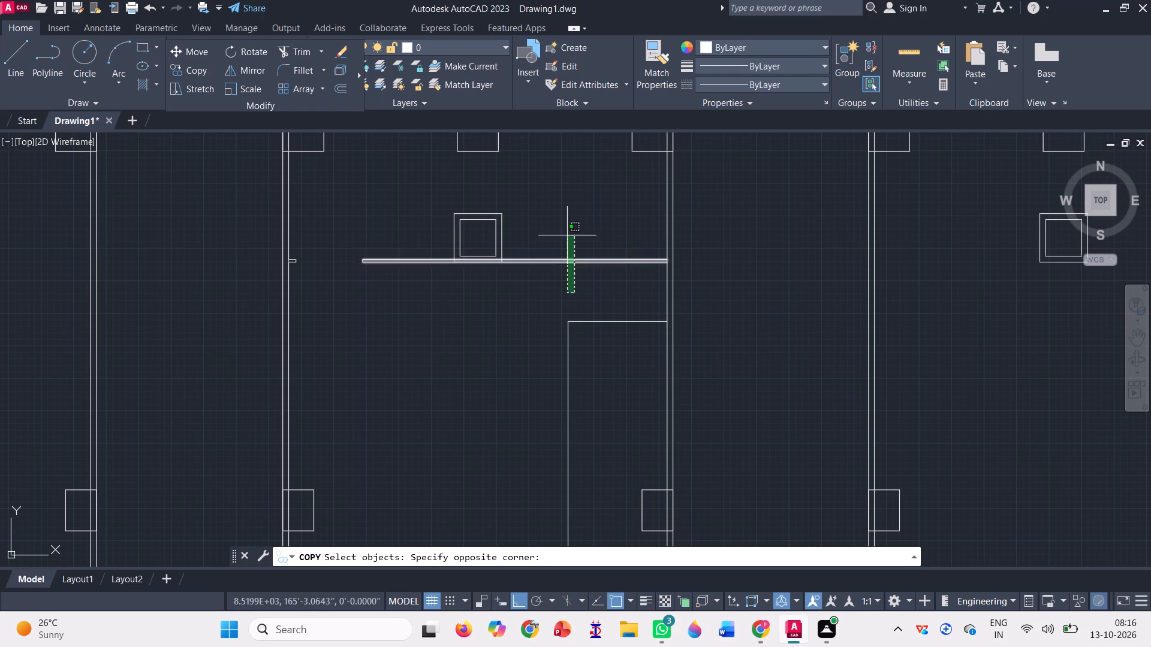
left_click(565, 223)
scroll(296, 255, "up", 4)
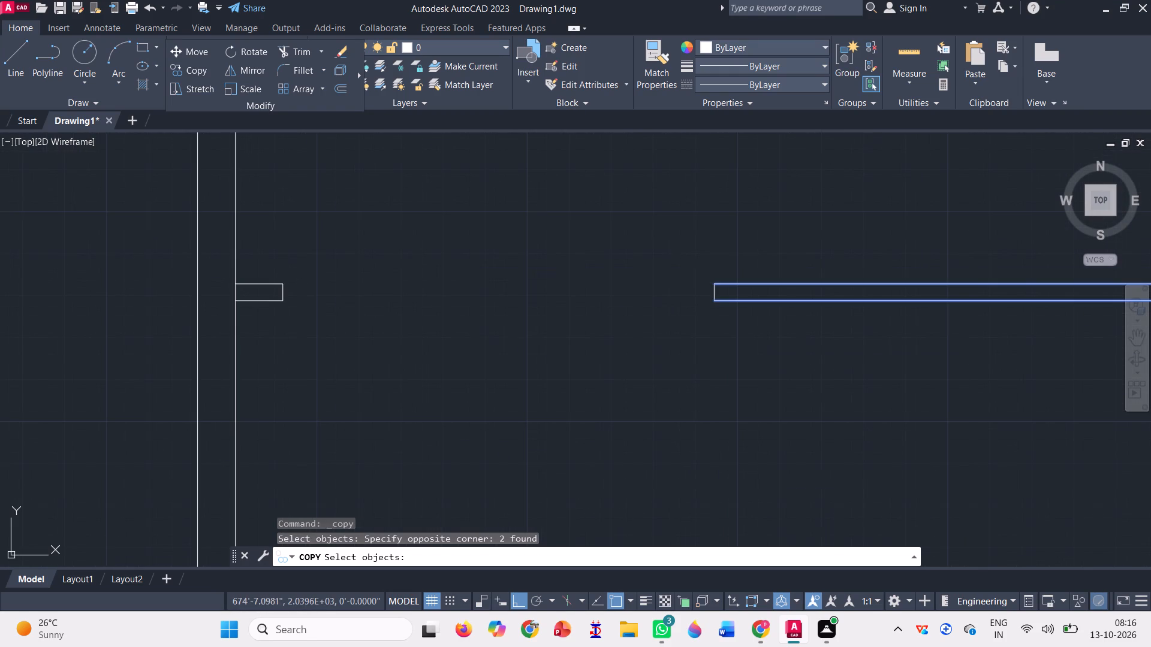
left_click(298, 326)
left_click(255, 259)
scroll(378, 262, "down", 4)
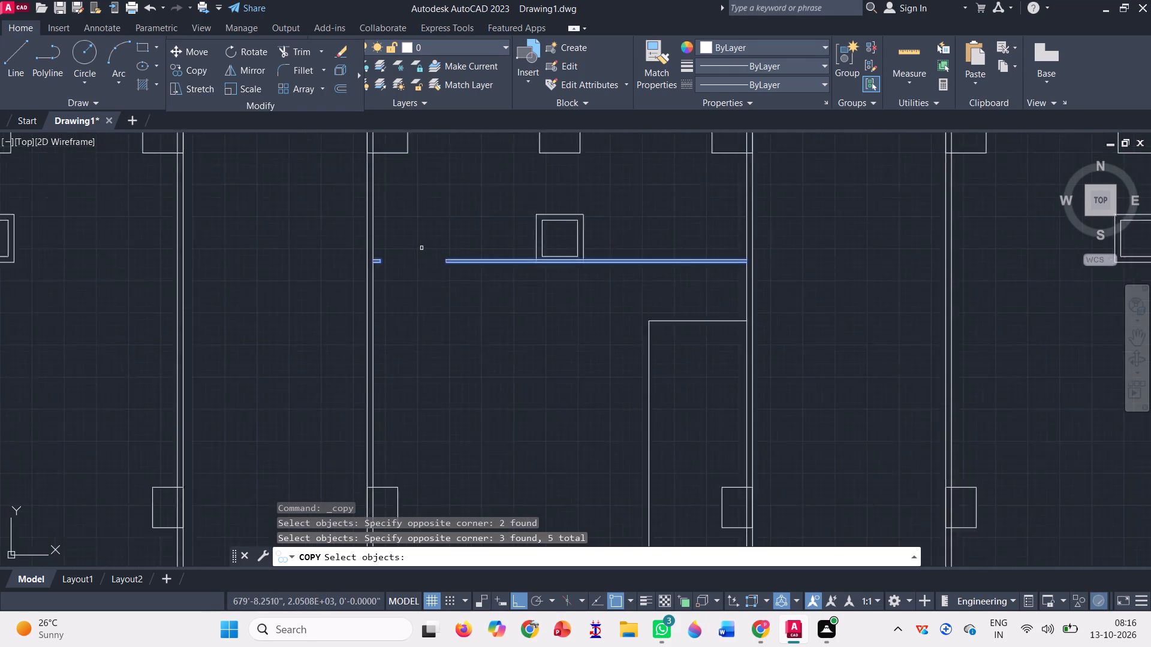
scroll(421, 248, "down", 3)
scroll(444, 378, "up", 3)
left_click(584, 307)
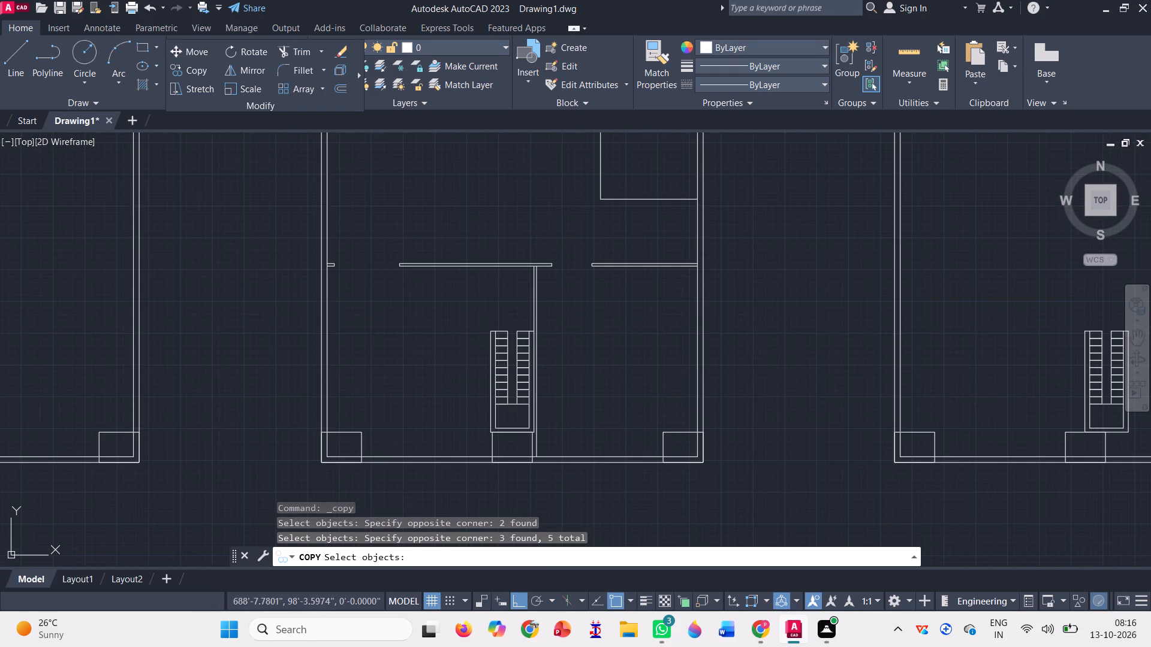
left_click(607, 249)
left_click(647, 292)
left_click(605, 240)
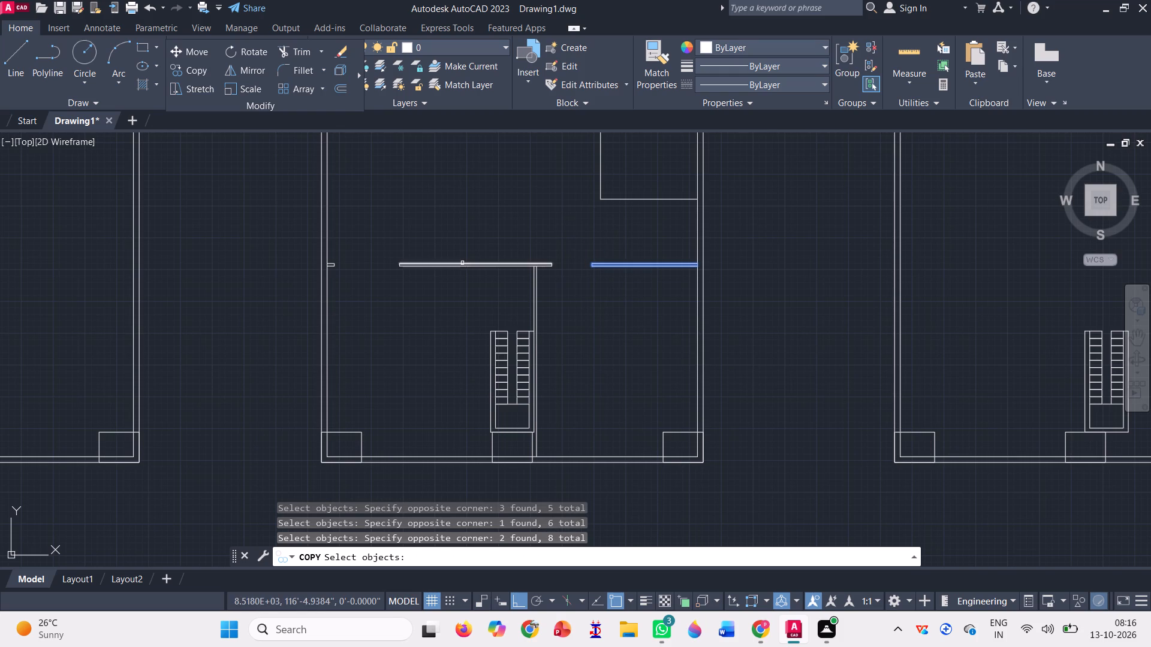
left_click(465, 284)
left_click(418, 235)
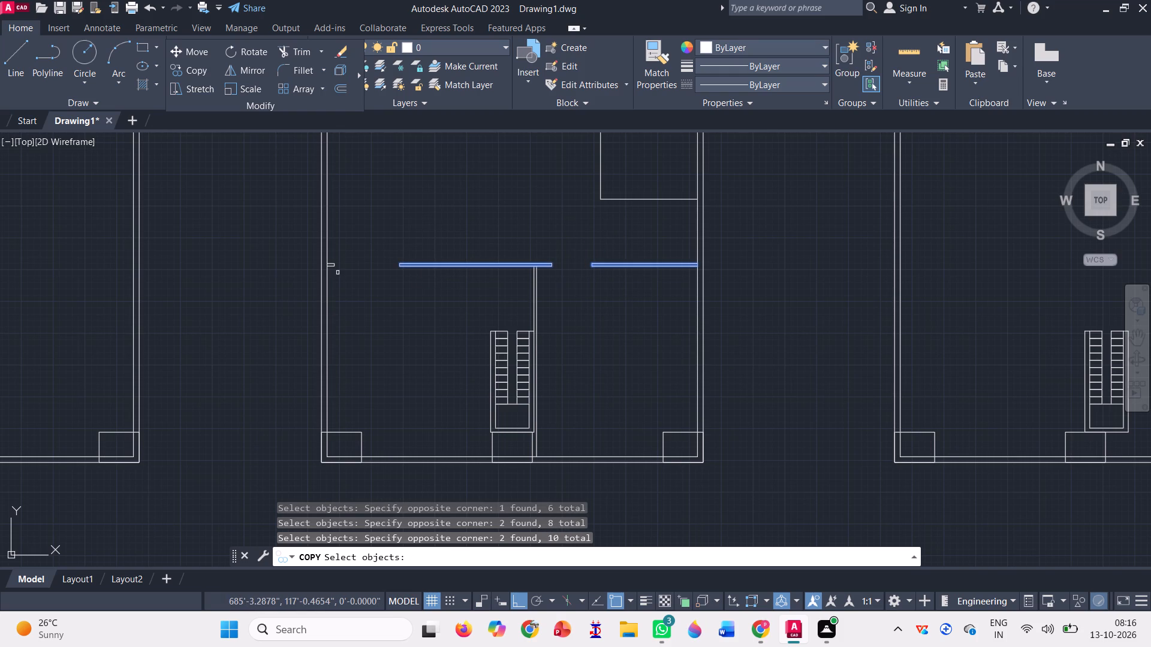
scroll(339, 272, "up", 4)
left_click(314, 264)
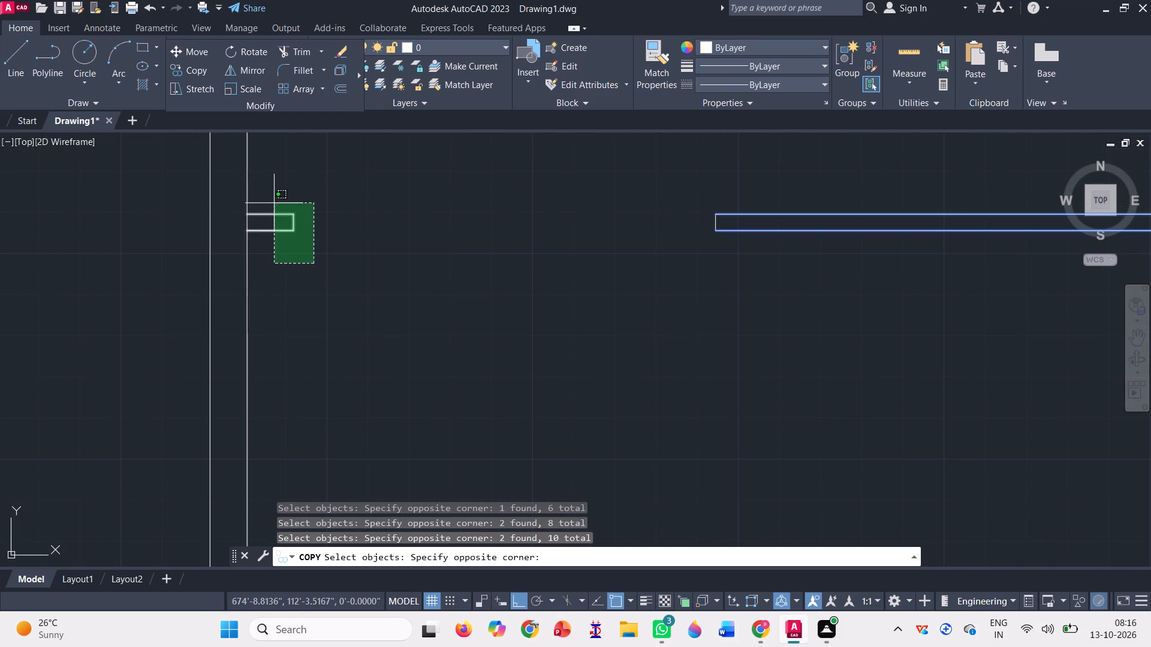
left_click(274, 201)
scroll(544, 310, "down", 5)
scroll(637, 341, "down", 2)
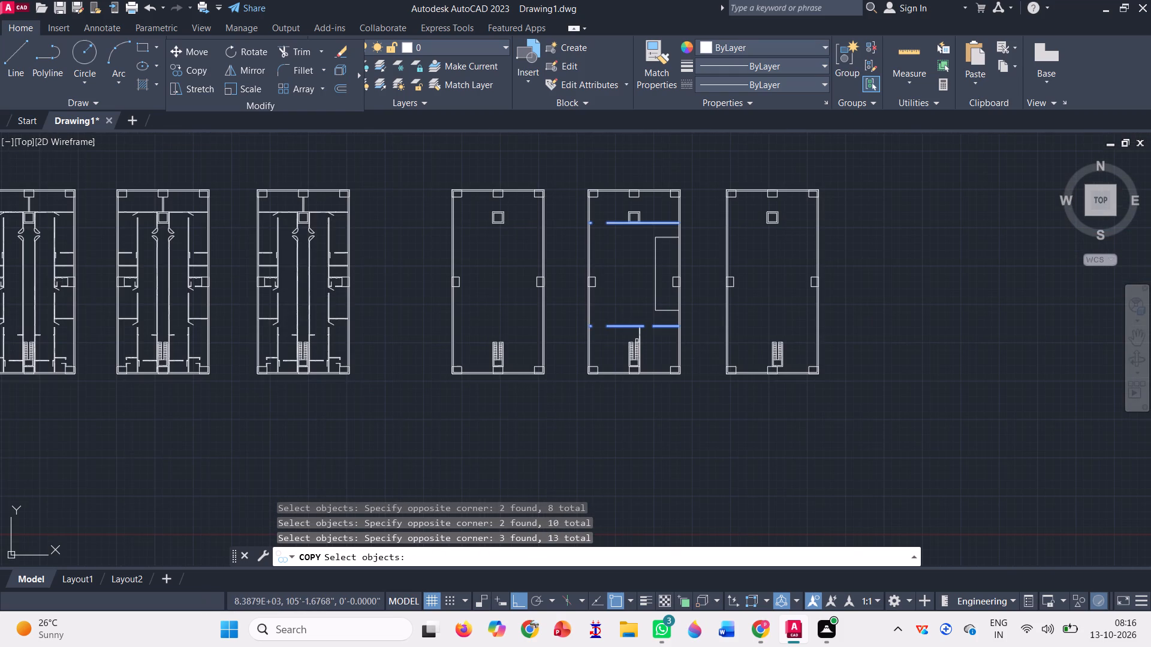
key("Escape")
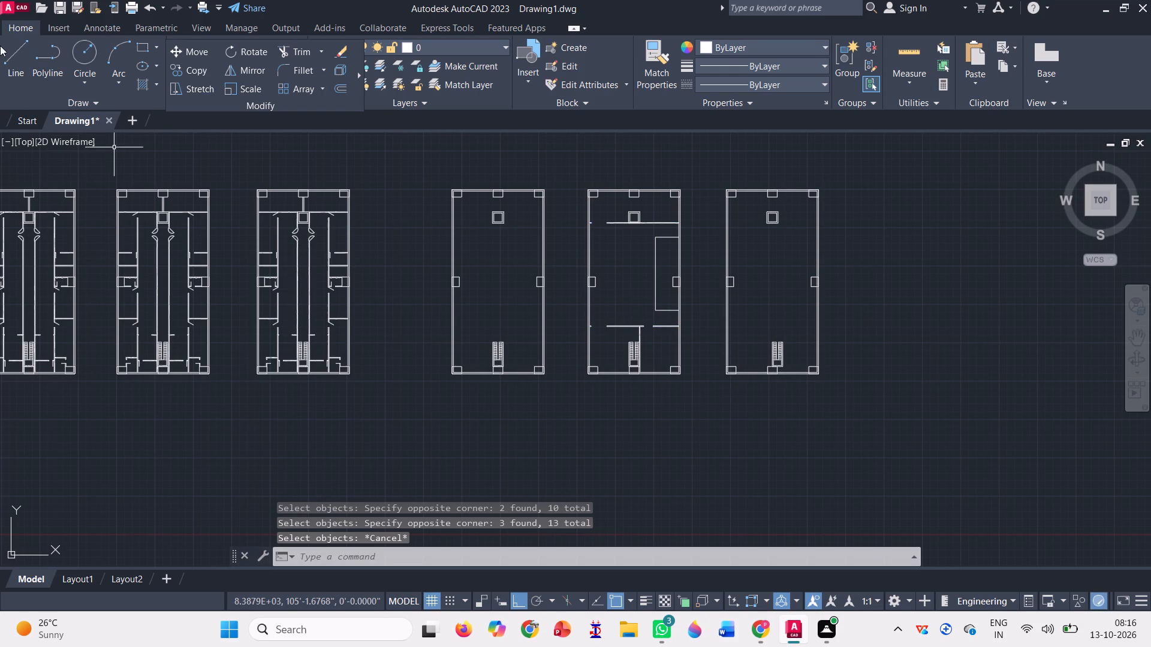
Draw a vertical centre line about 95' long in the seventh plan, from the lower middle column's centre to the upper middle column's centre.
left_click(19, 62)
scroll(527, 304, "up", 2)
scroll(533, 291, "down", 1)
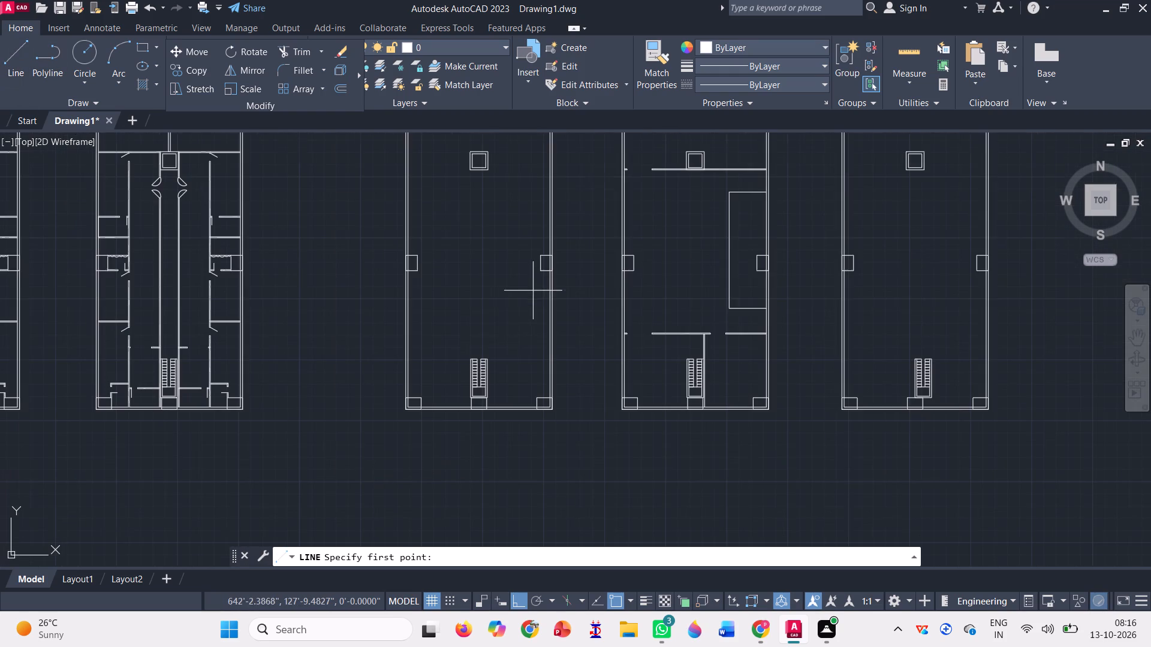
scroll(481, 352, "up", 3)
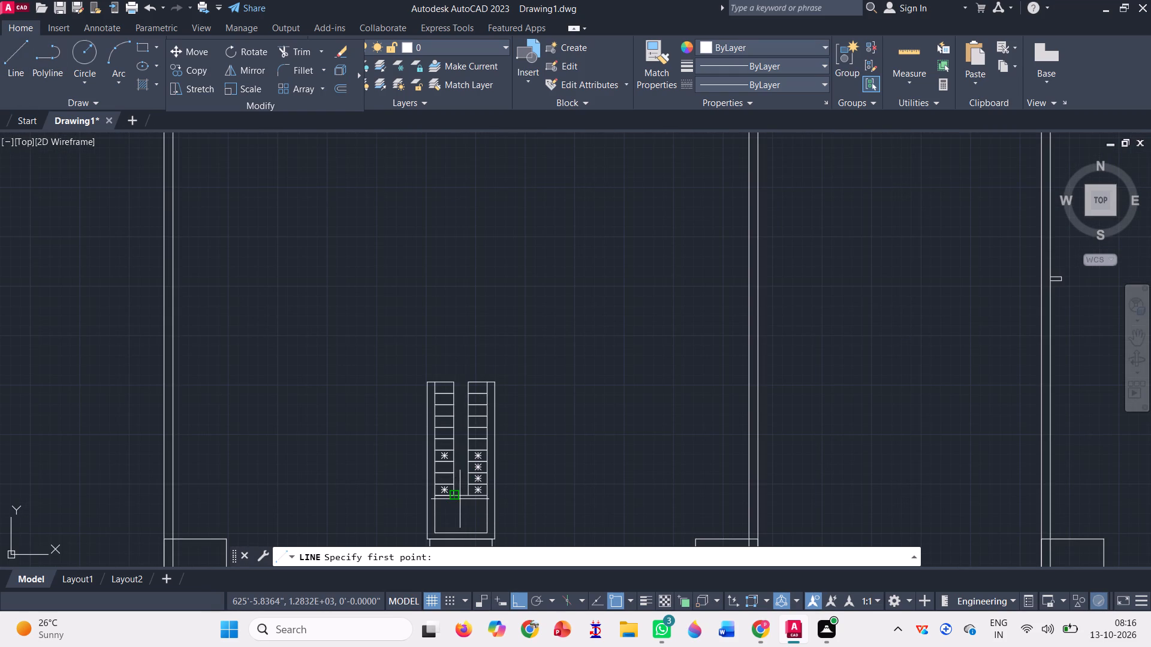
scroll(457, 477, "down", 2)
scroll(462, 517, "up", 3)
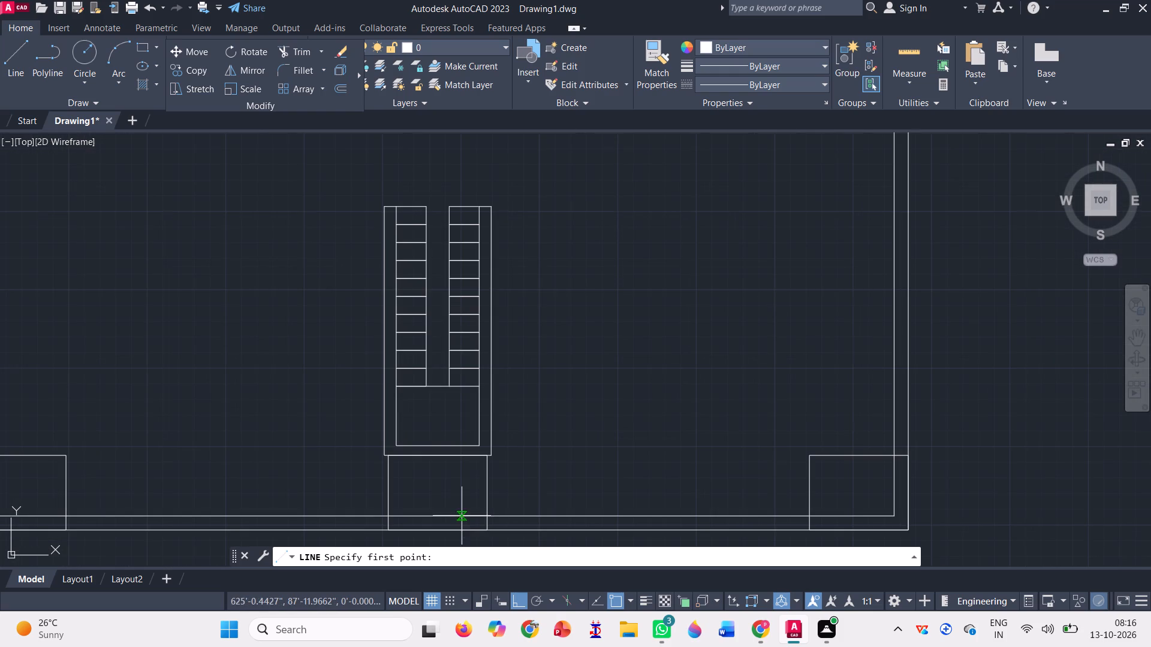
left_click(440, 491)
scroll(445, 498, "down", 2)
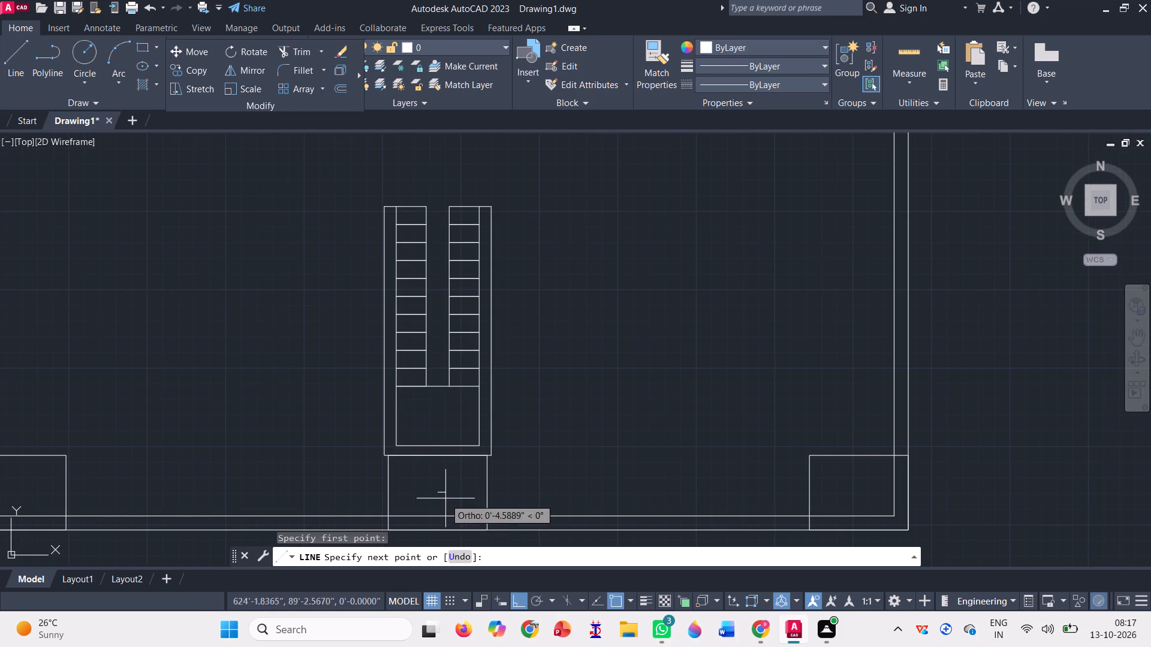
scroll(445, 498, "down", 3)
scroll(441, 327, "up", 4)
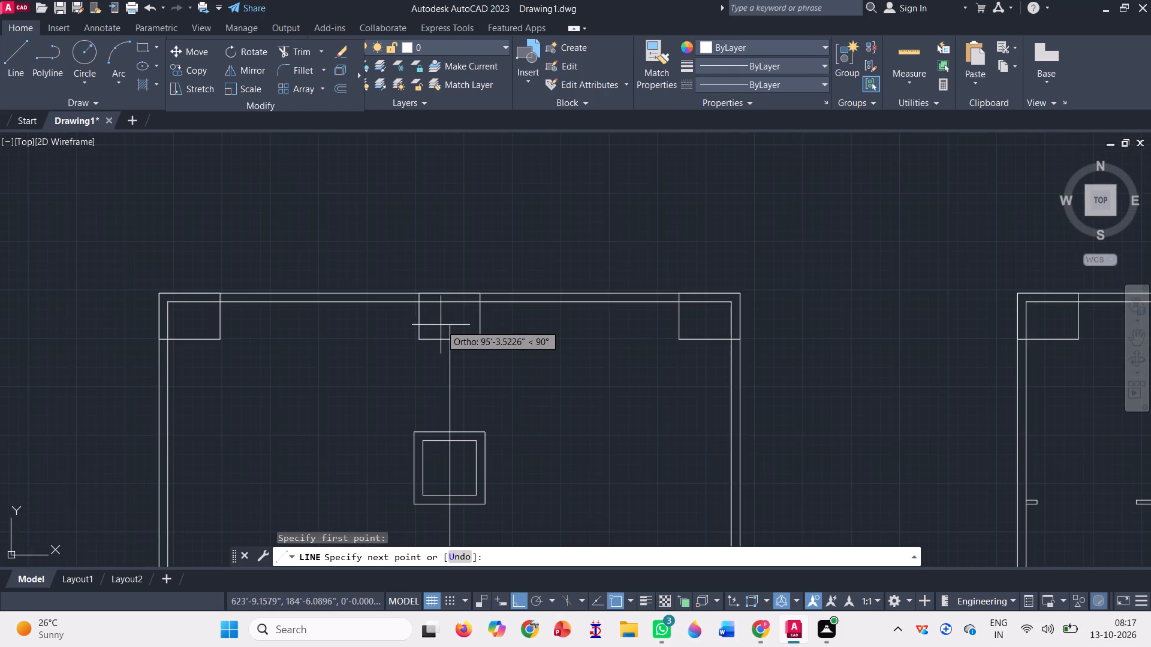
scroll(453, 322, "up", 2)
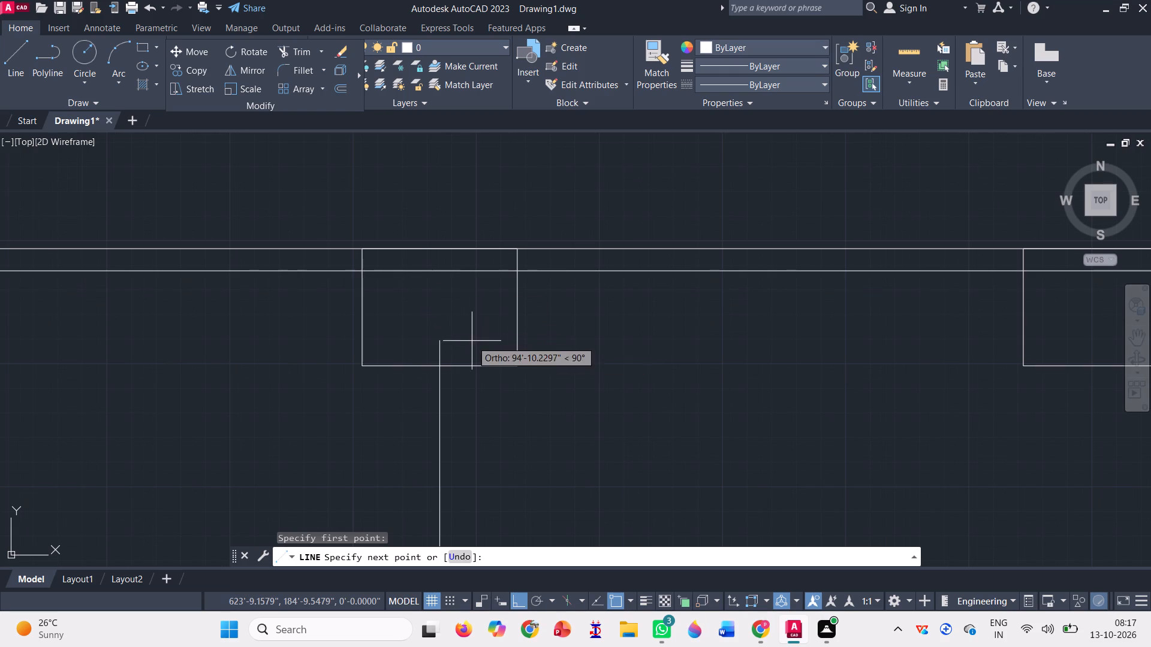
scroll(466, 329, "down", 2)
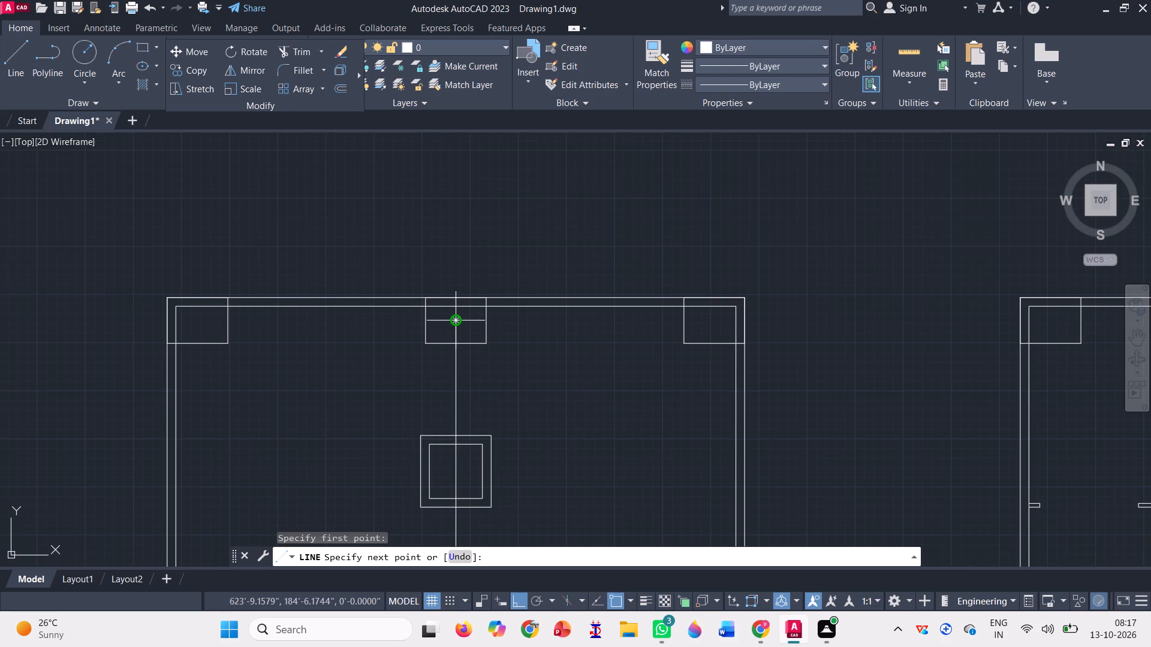
left_click(452, 315)
key("space")
Start another line in the seventh plan, near the top of the staircase.
scroll(443, 243, "down", 4)
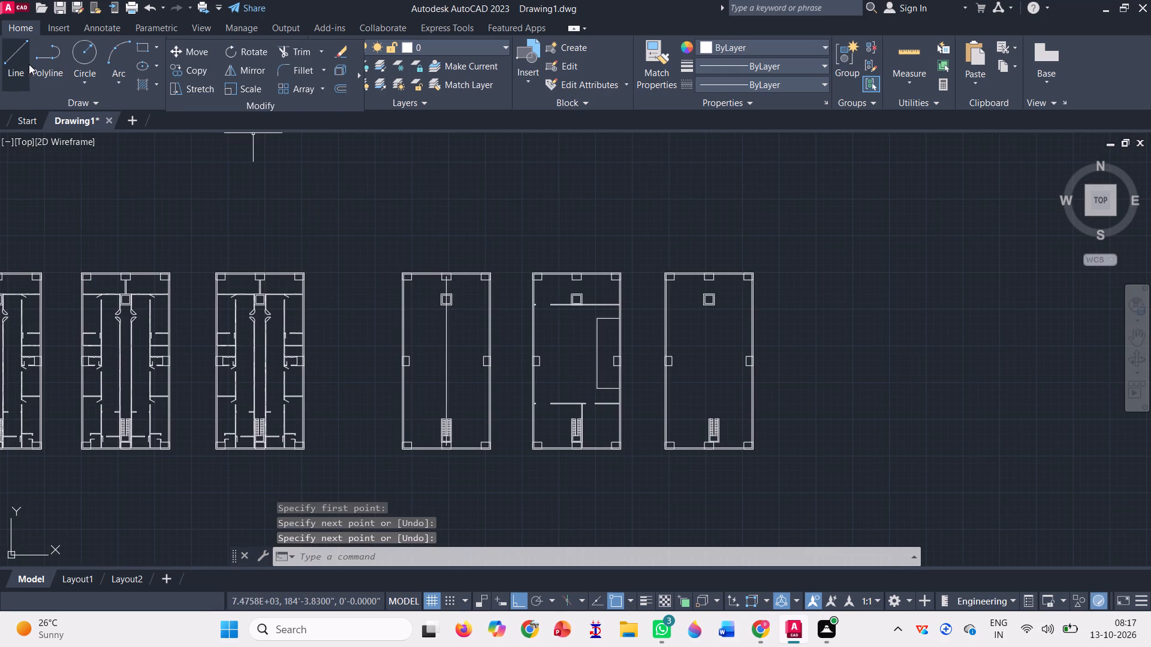
left_click(17, 58)
scroll(443, 371, "up", 2)
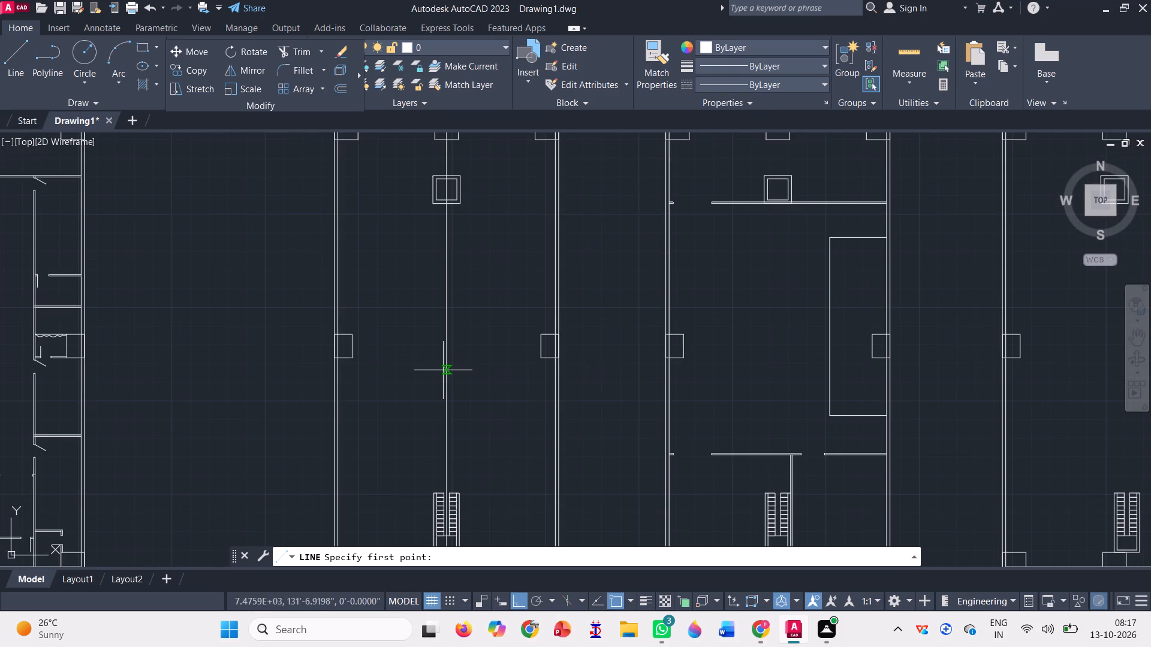
scroll(443, 370, "down", 1)
scroll(457, 448, "up", 3)
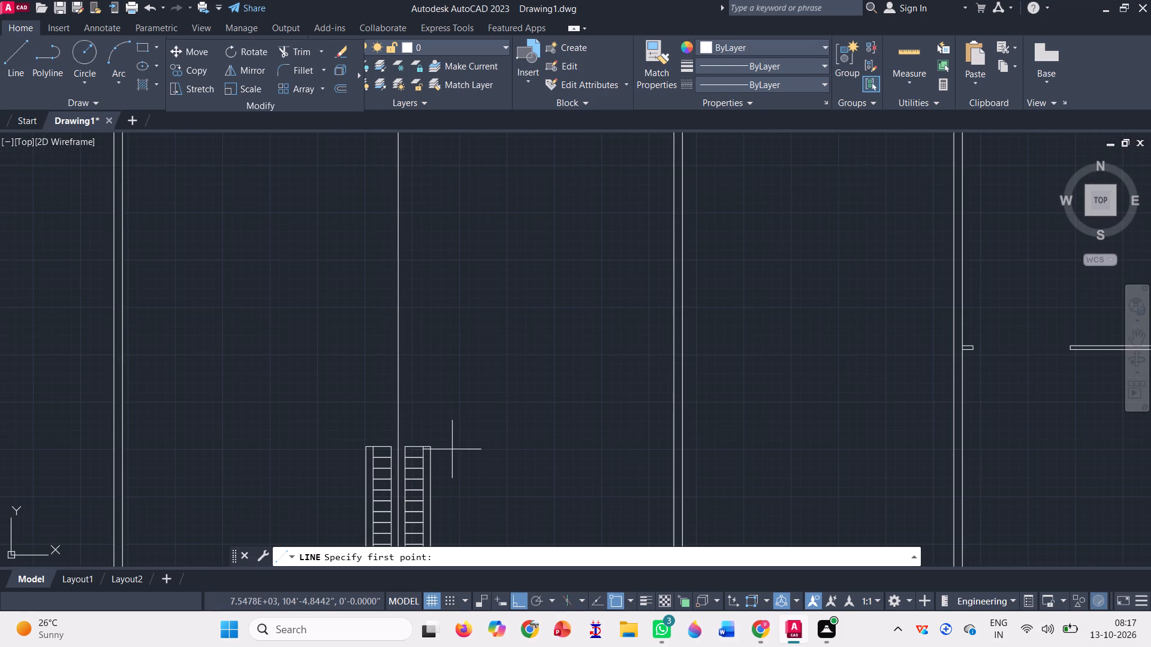
scroll(439, 428, "down", 3)
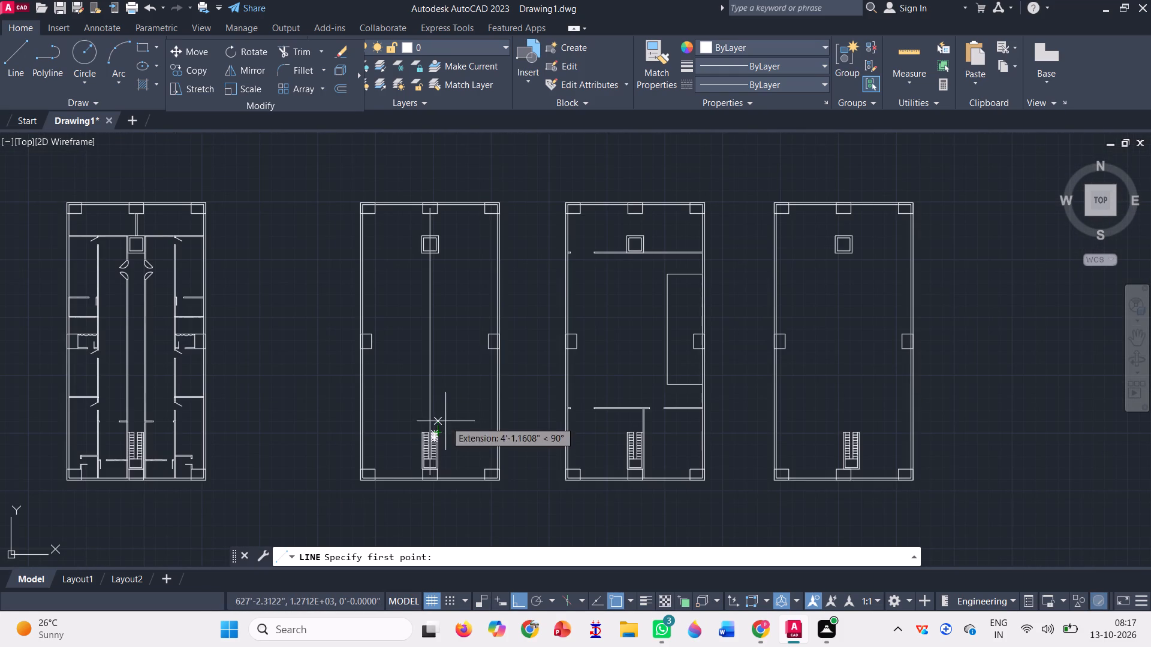
Copy the sixth plan's central corridor walls and four door leaves into the seventh plan, aligned on the square shaft's upper-left corner.
key("Escape")
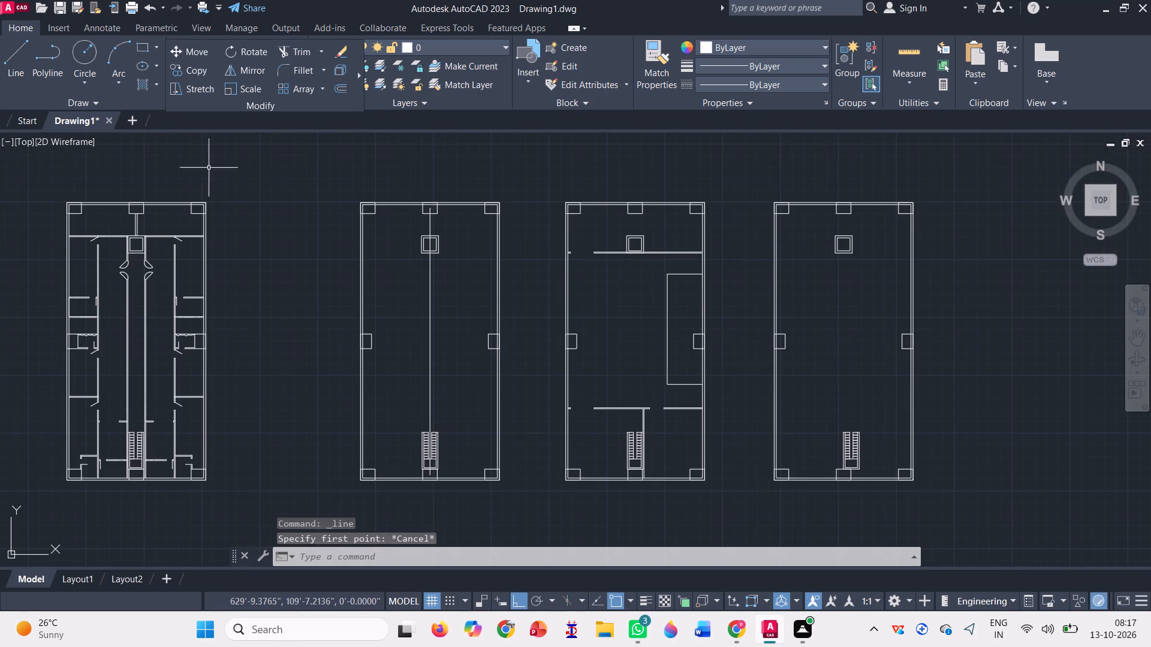
left_click(203, 71)
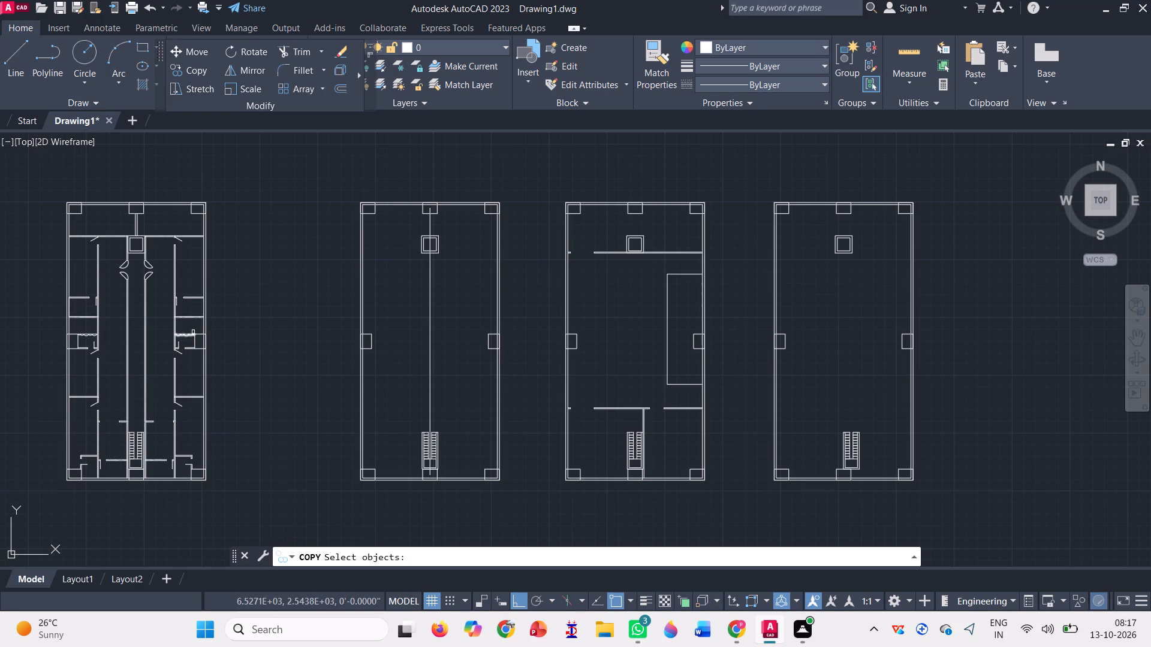
scroll(125, 328, "up", 2)
left_click(191, 338)
left_click(110, 306)
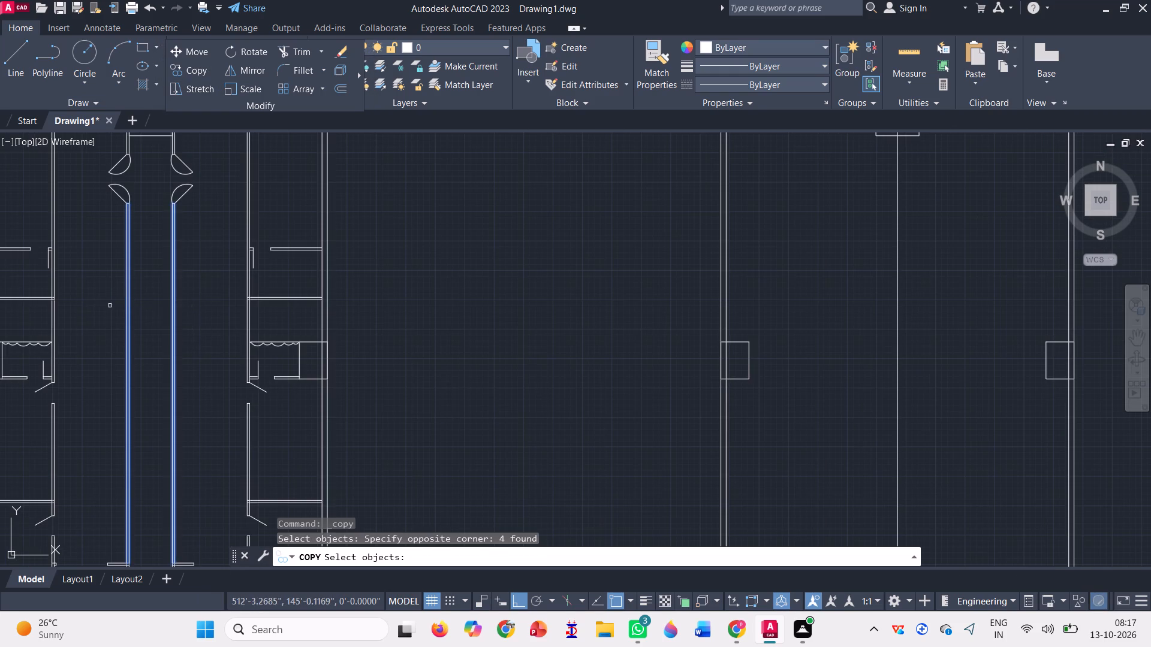
scroll(159, 306, "down", 2)
scroll(159, 412, "up", 4)
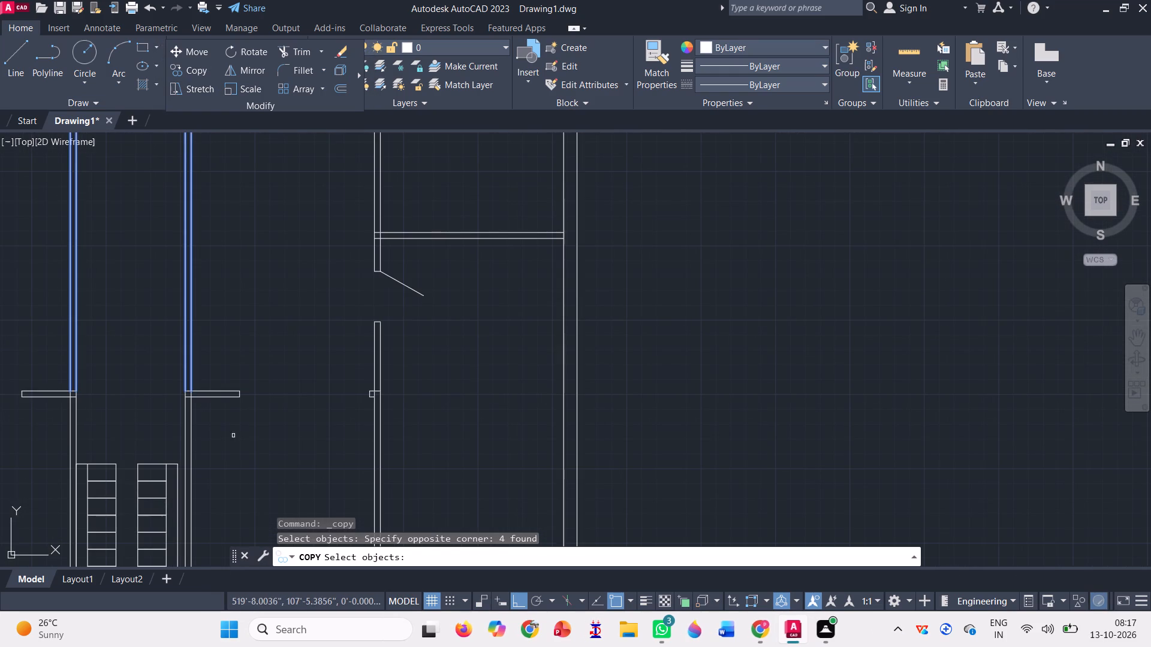
left_click(234, 432)
left_click(62, 425)
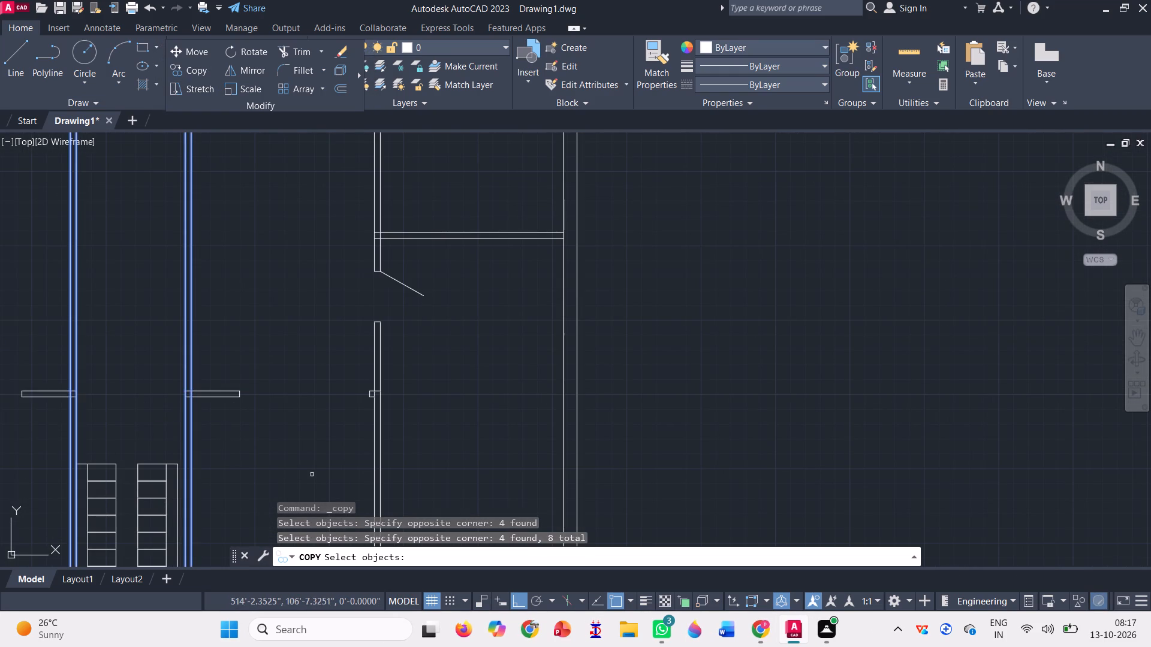
scroll(312, 470, "down", 2)
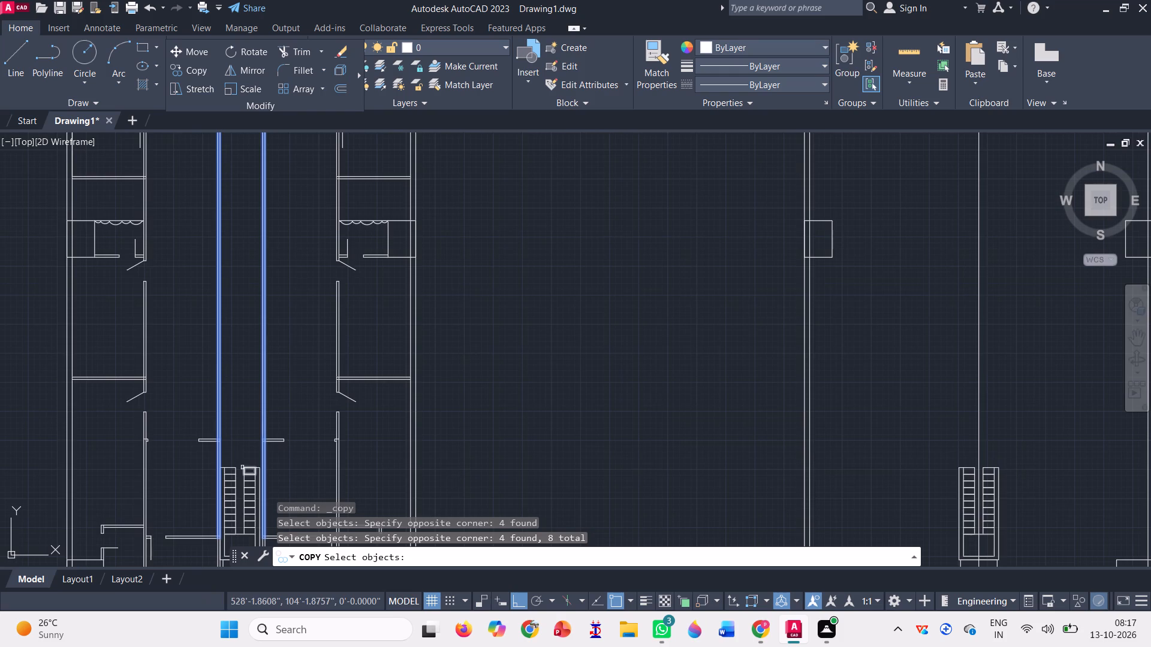
scroll(242, 469, "down", 1)
scroll(243, 540, "up", 3)
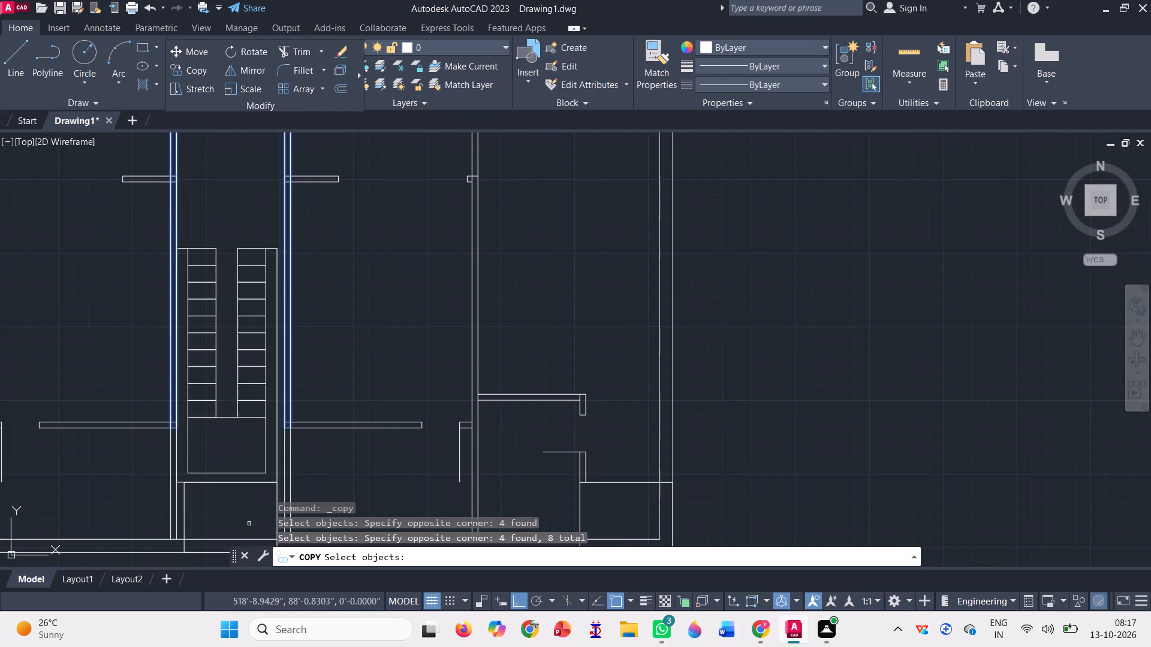
left_click(307, 459)
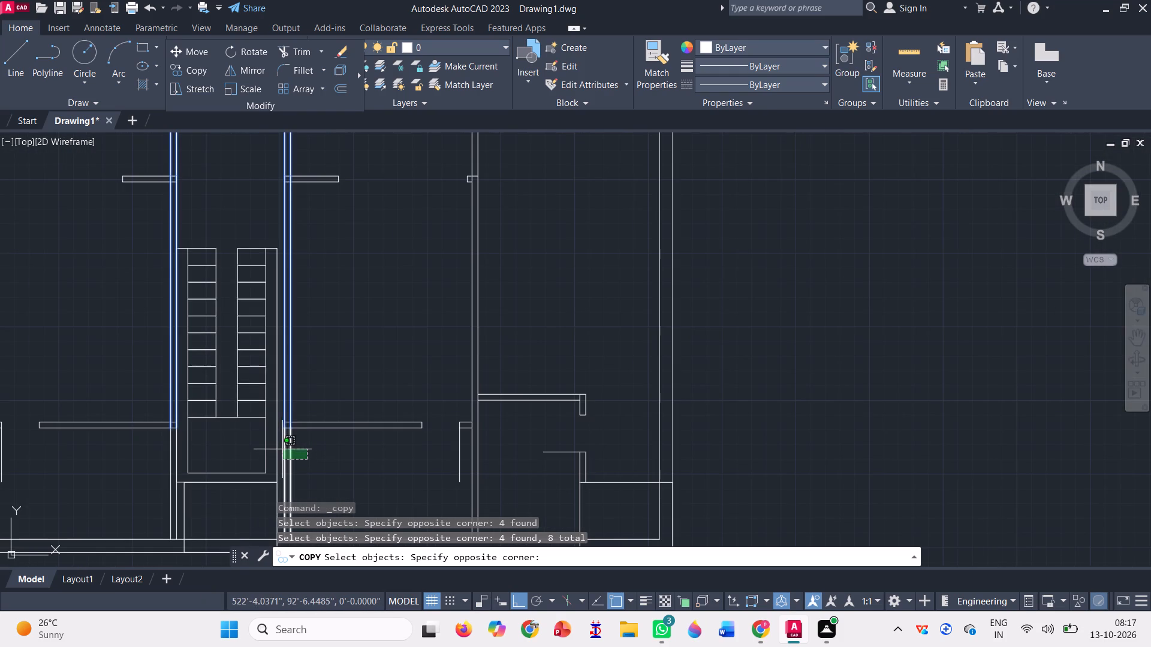
left_click(282, 447)
scroll(180, 500, "up", 3)
left_click(166, 497)
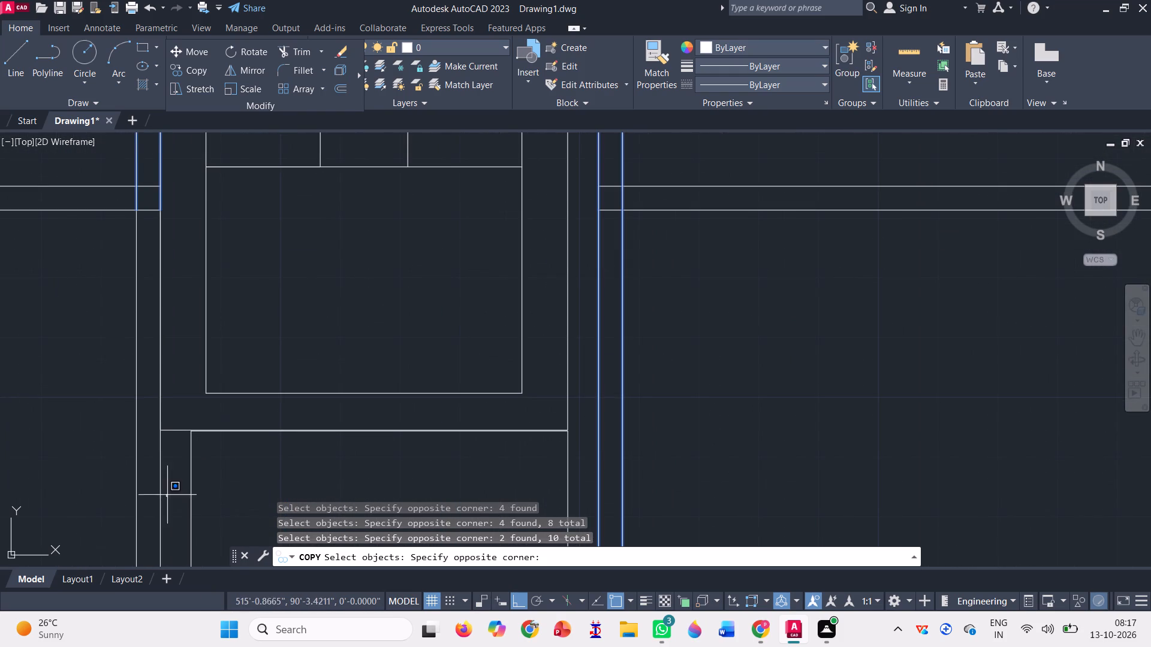
left_click(100, 470)
scroll(361, 424, "down", 4)
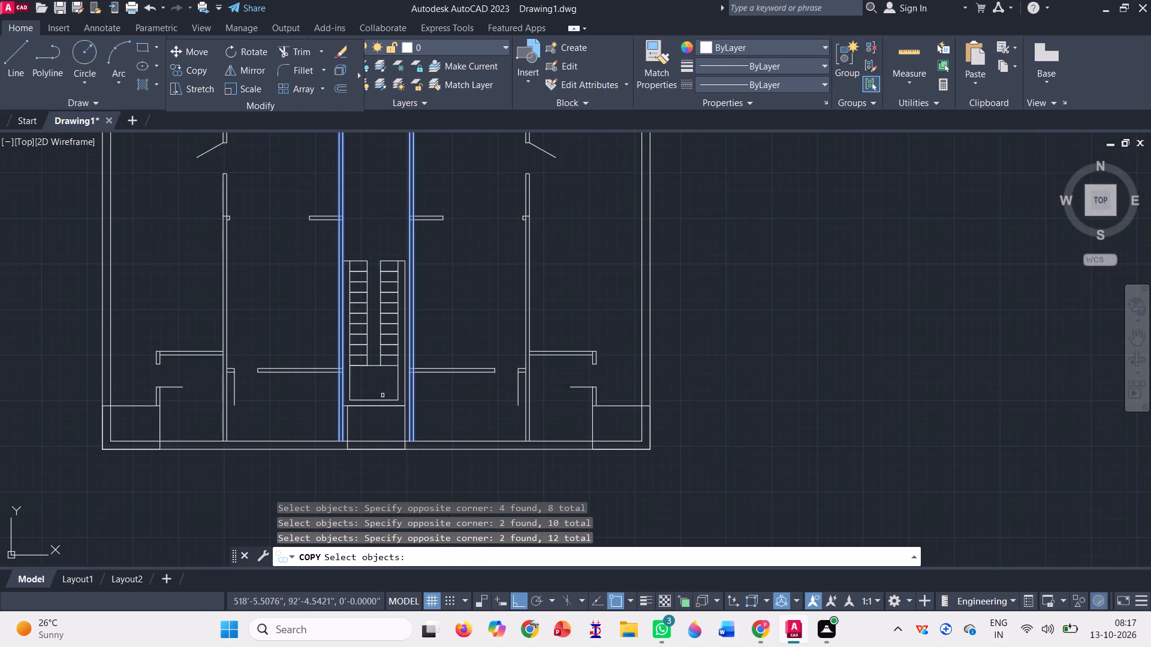
scroll(394, 445, "down", 2)
scroll(387, 380, "down", 1)
scroll(355, 181, "up", 3)
left_click(551, 318)
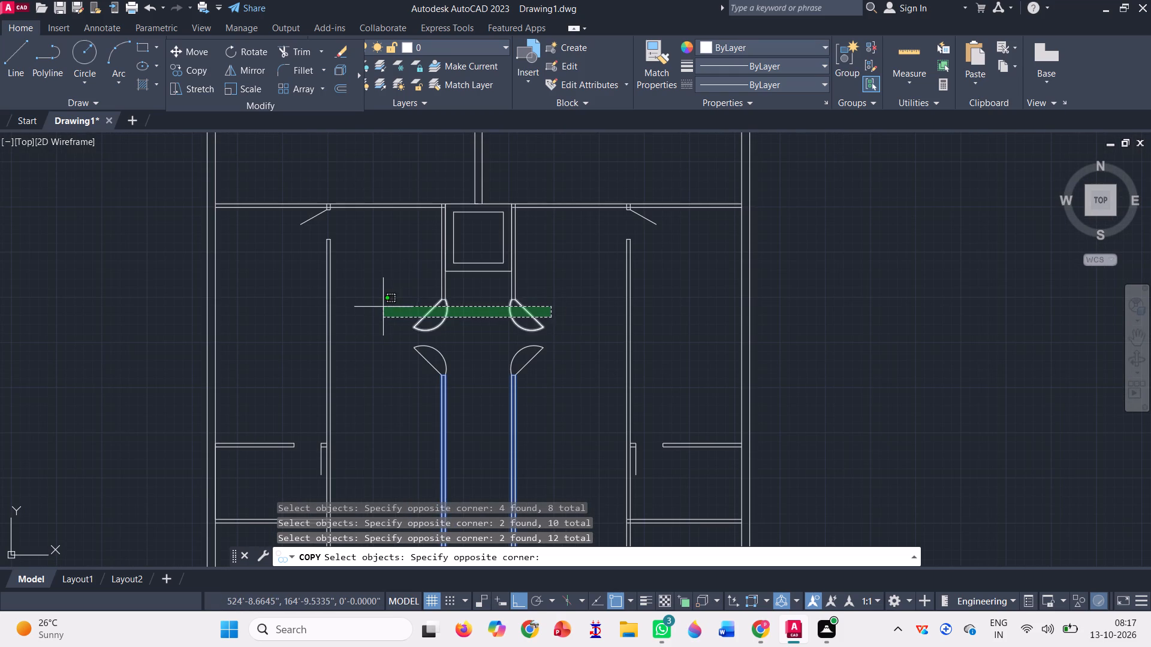
left_click(391, 291)
left_click(567, 374)
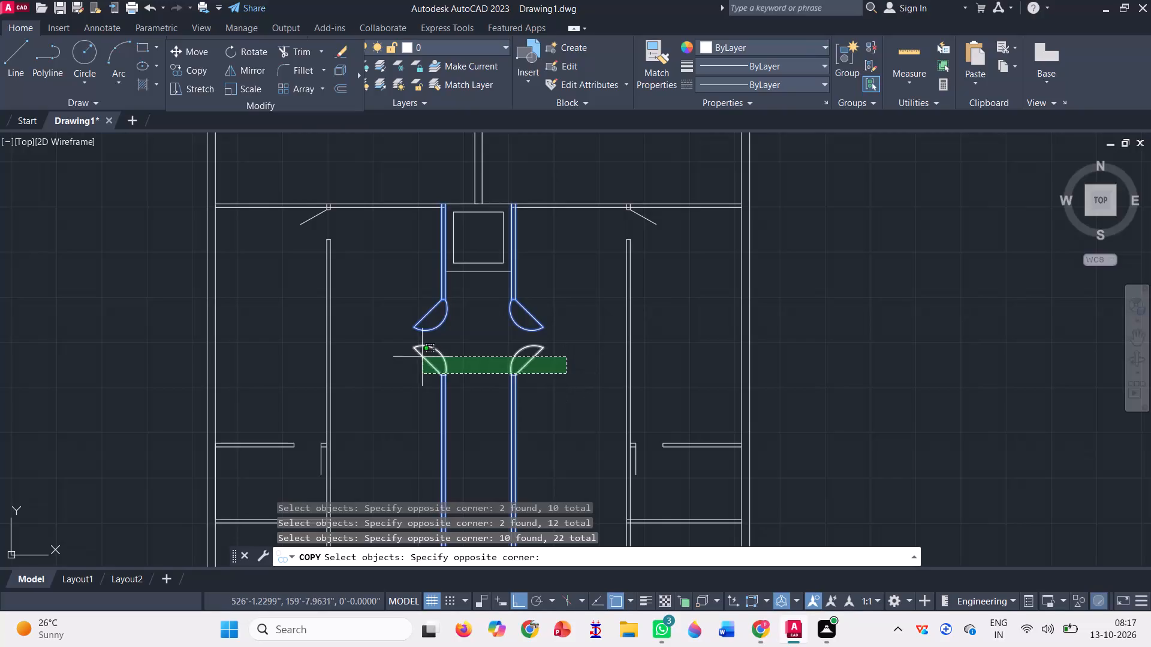
left_click(420, 354)
key("space")
scroll(453, 212, "up", 4)
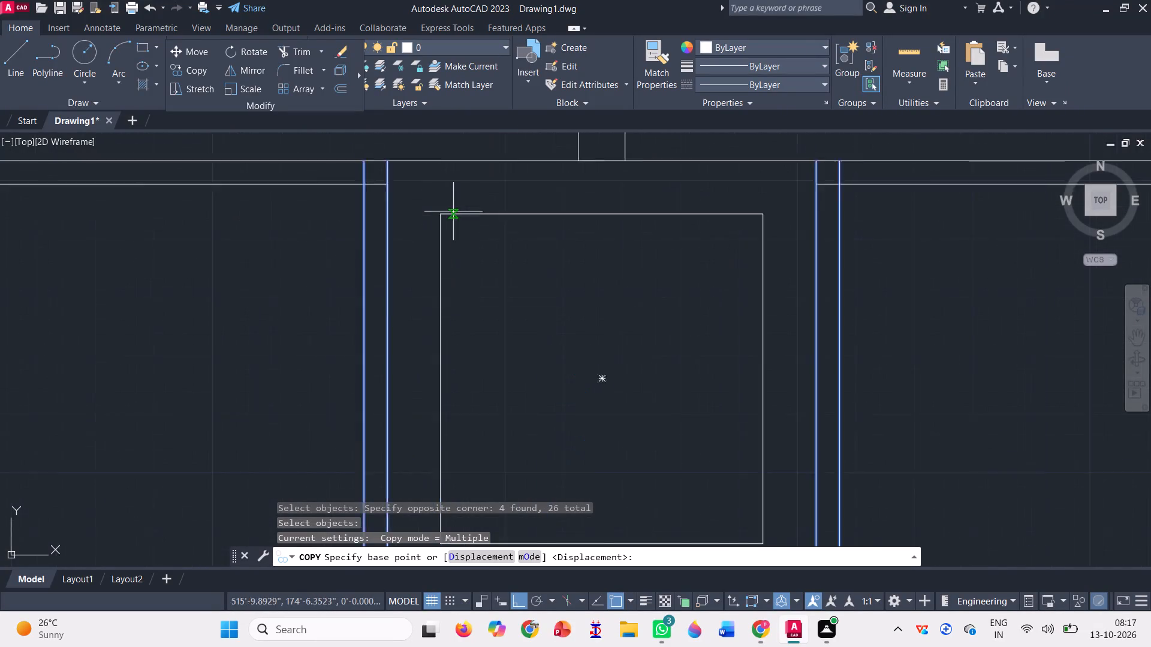
scroll(453, 211, "up", 1)
scroll(372, 237, "down", 2)
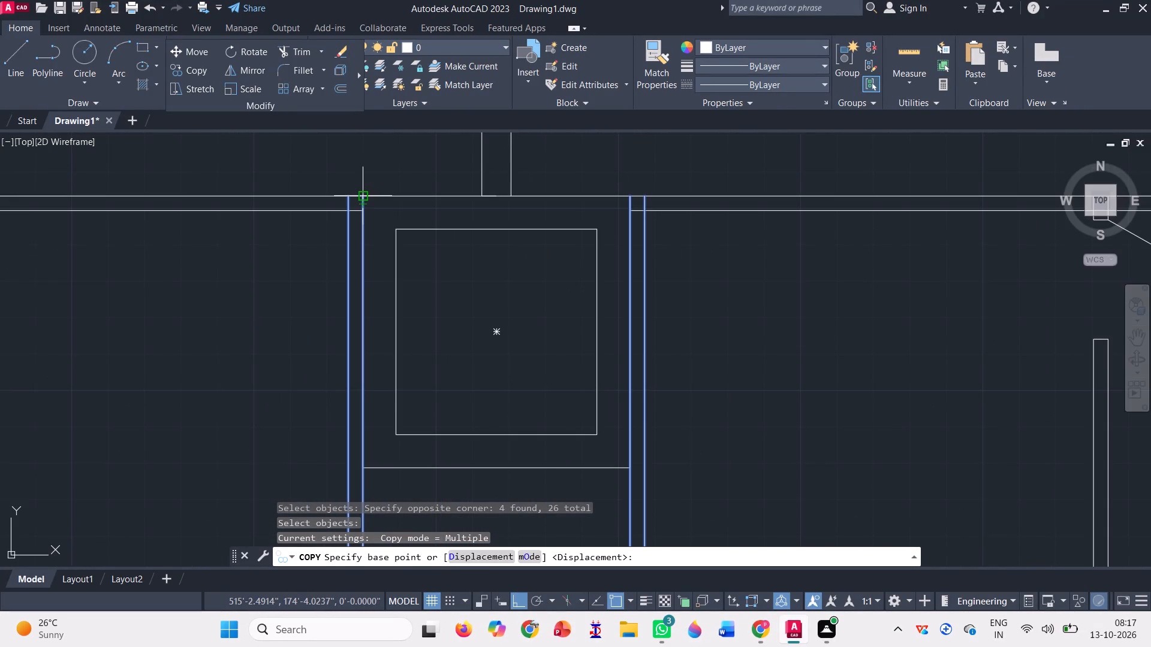
left_click(366, 192)
scroll(361, 195, "down", 4)
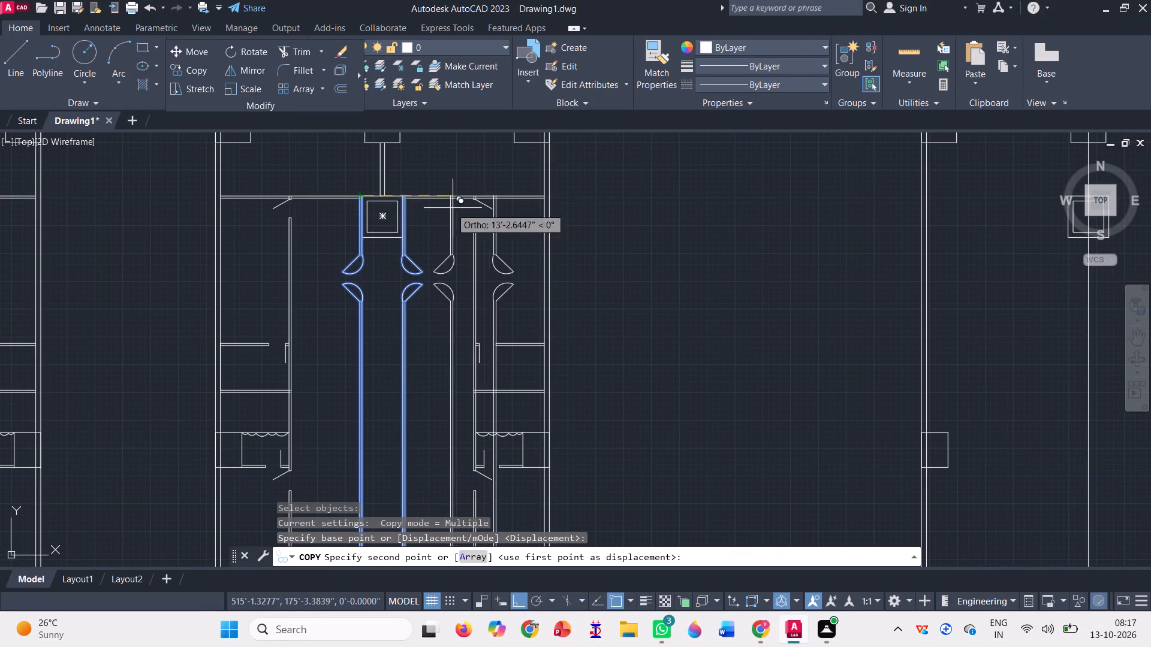
scroll(451, 204, "down", 2)
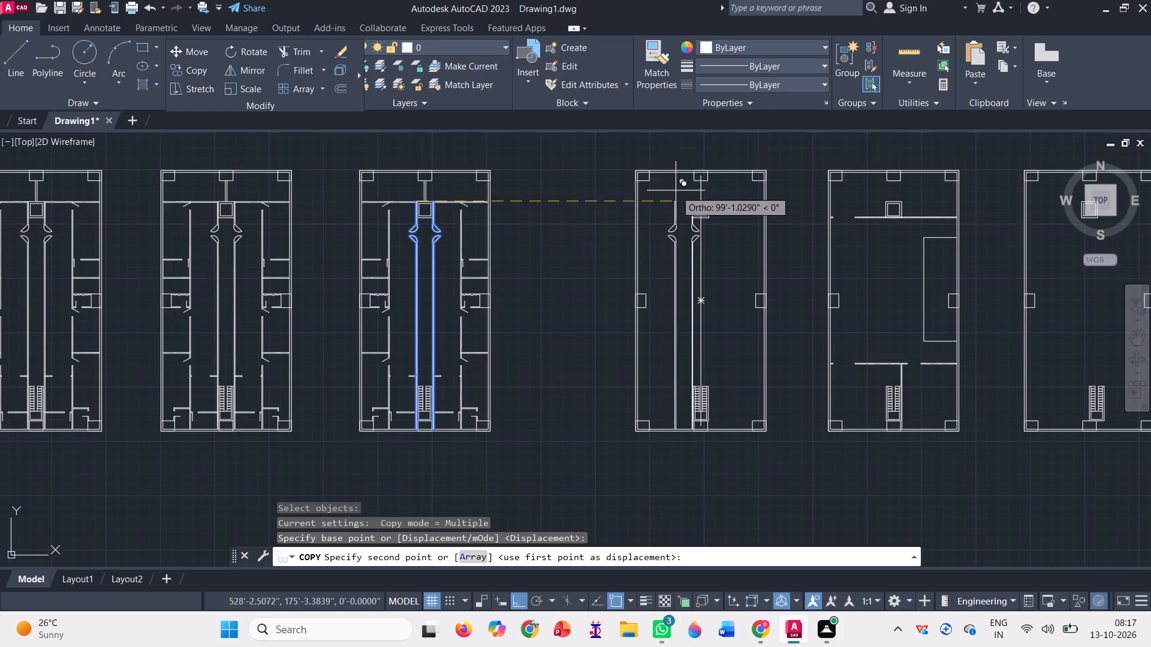
scroll(687, 195, "up", 5)
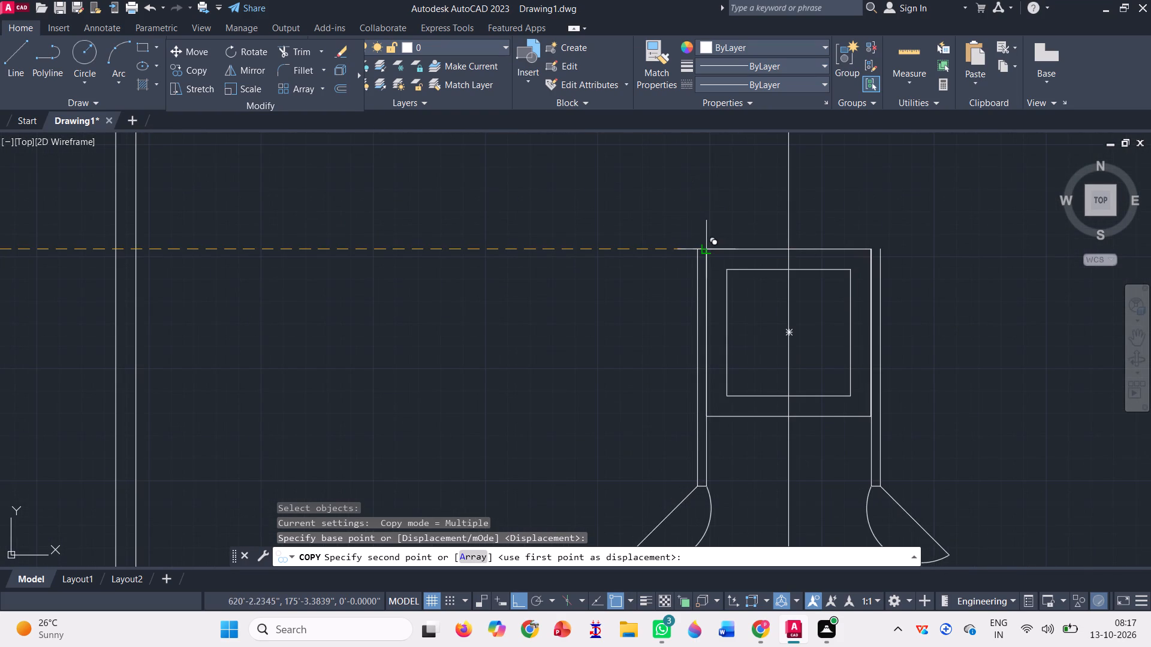
left_click(705, 252)
key("space")
Delete the vertical centre line from the seventh plan.
scroll(584, 225, "down", 2)
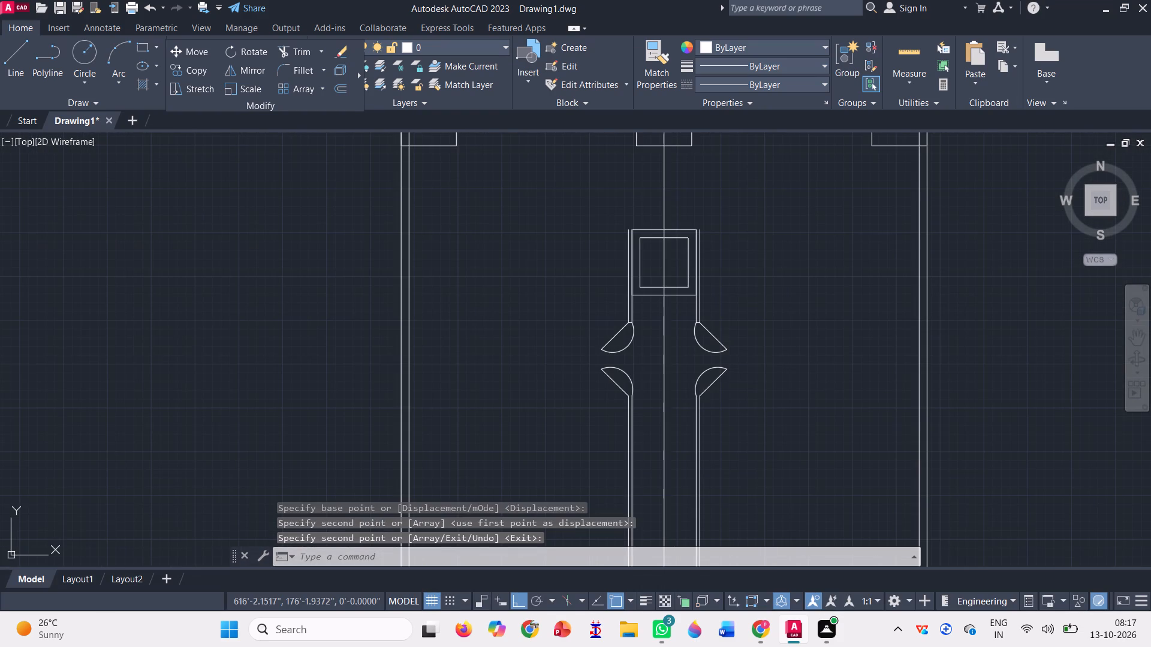
scroll(581, 227, "down", 2)
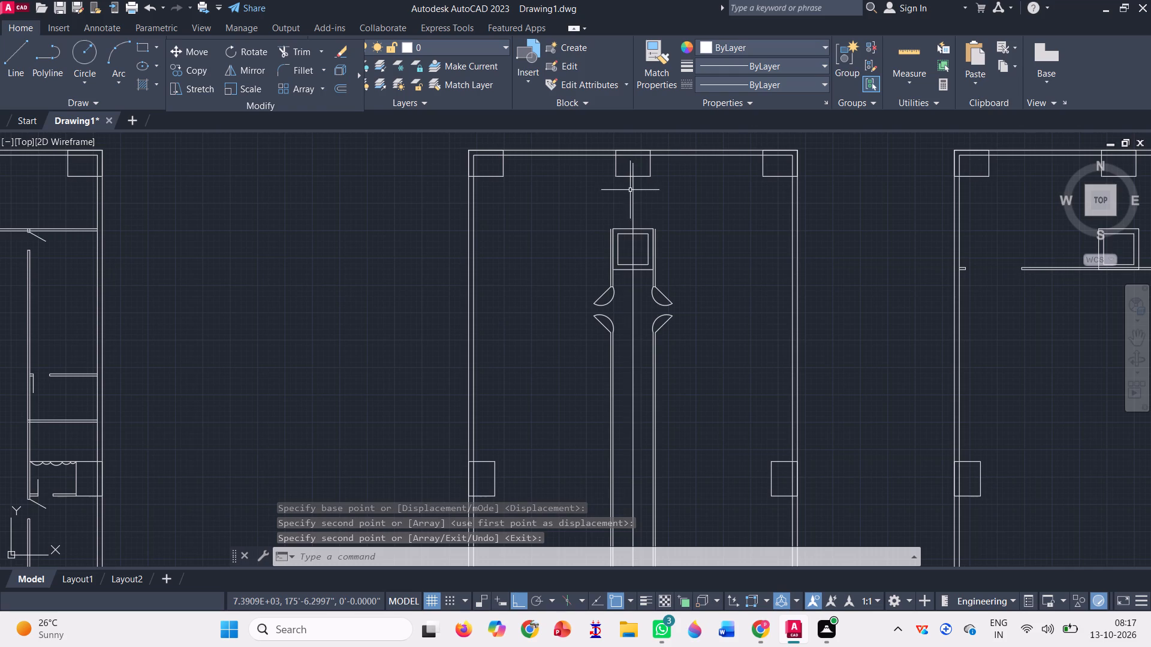
left_click(635, 195)
key("Delete")
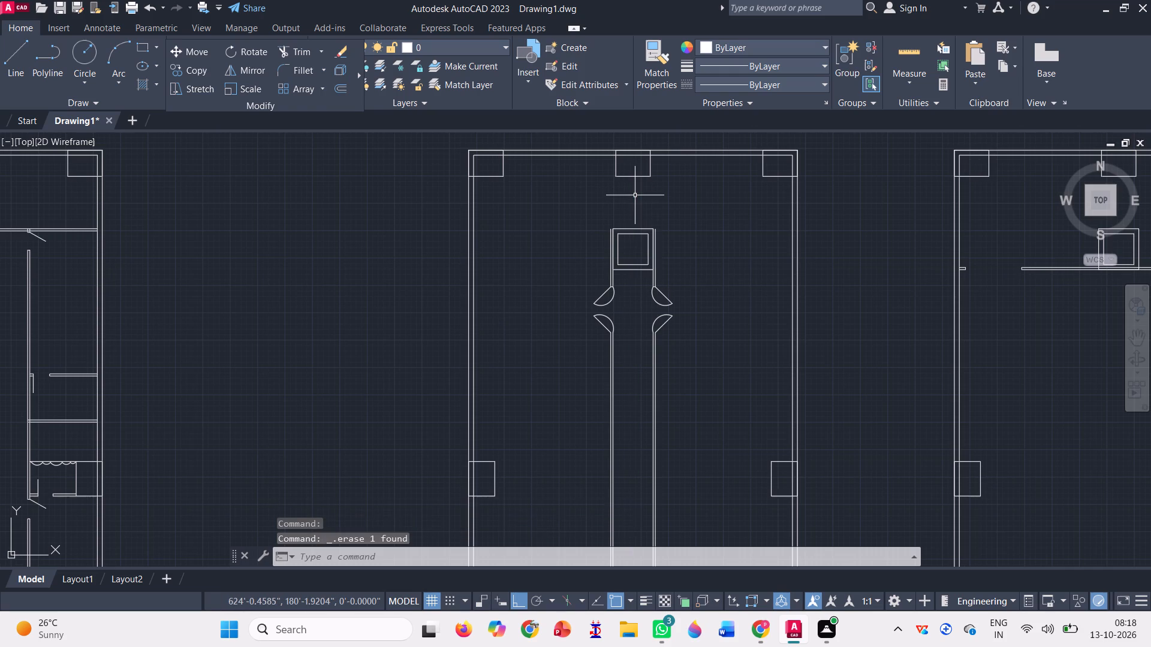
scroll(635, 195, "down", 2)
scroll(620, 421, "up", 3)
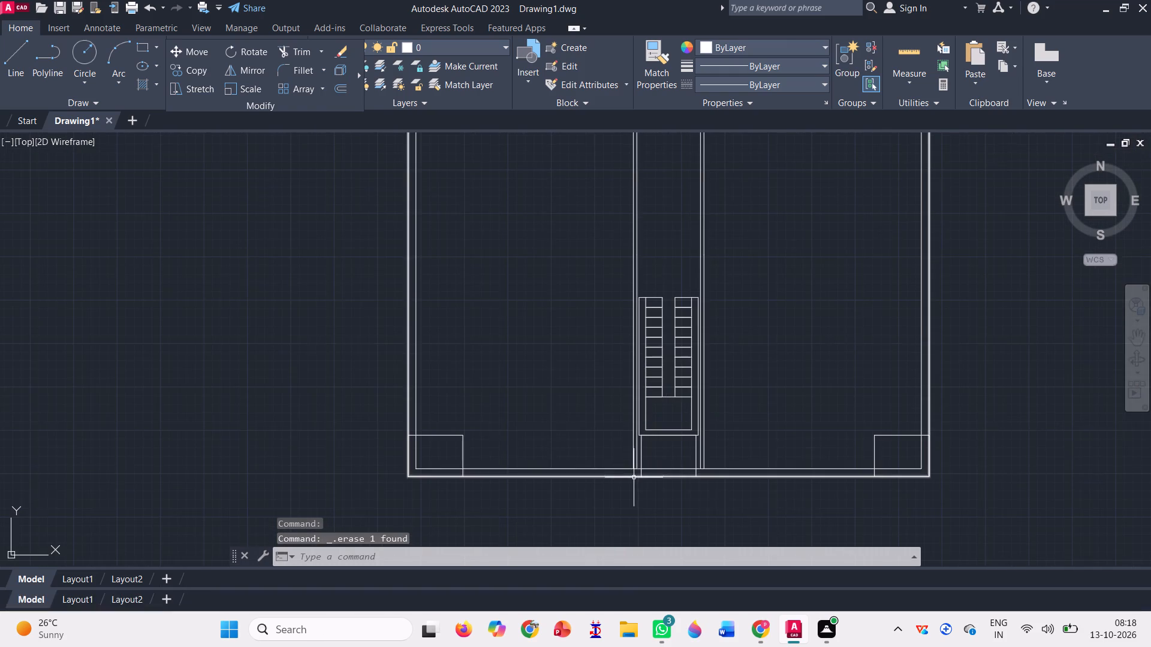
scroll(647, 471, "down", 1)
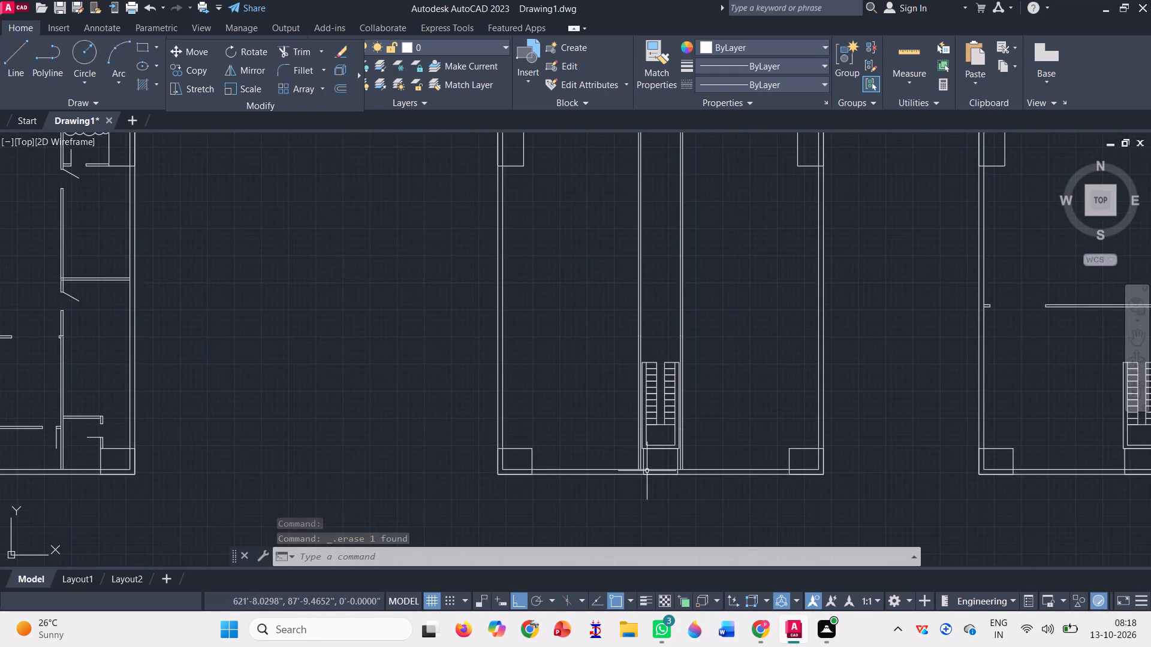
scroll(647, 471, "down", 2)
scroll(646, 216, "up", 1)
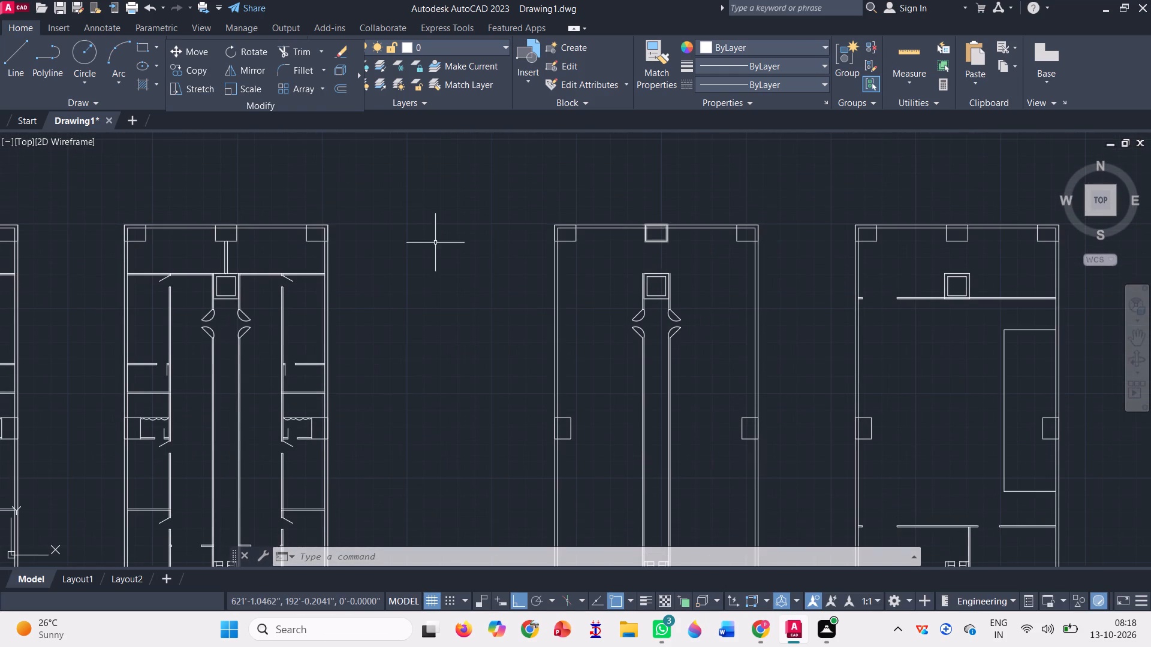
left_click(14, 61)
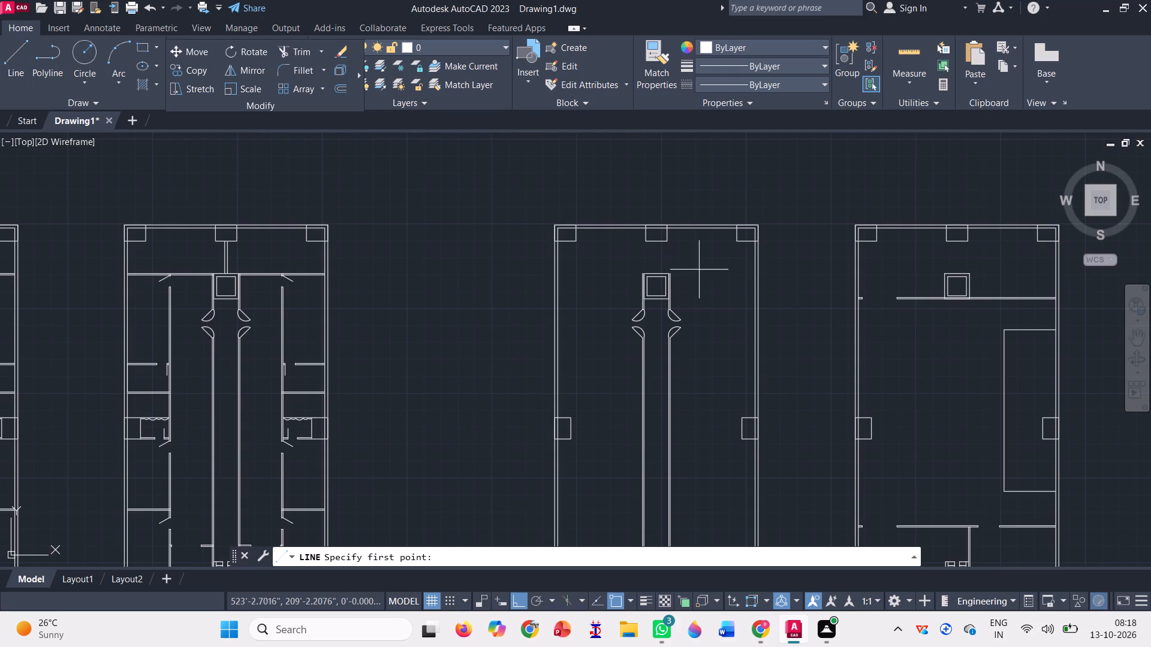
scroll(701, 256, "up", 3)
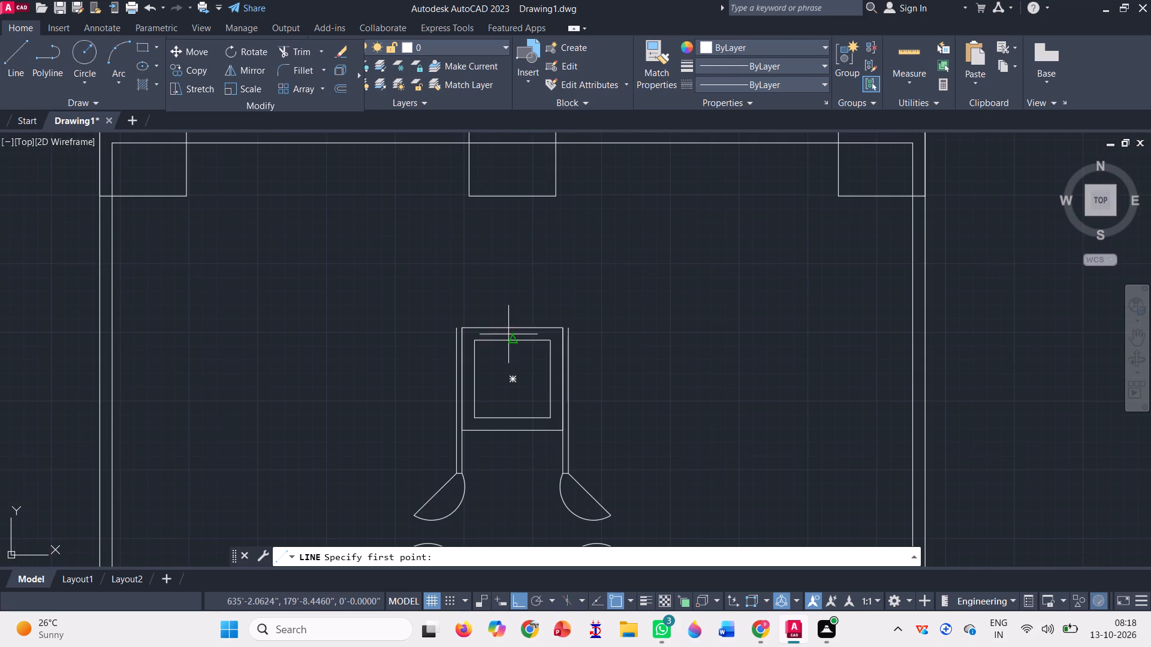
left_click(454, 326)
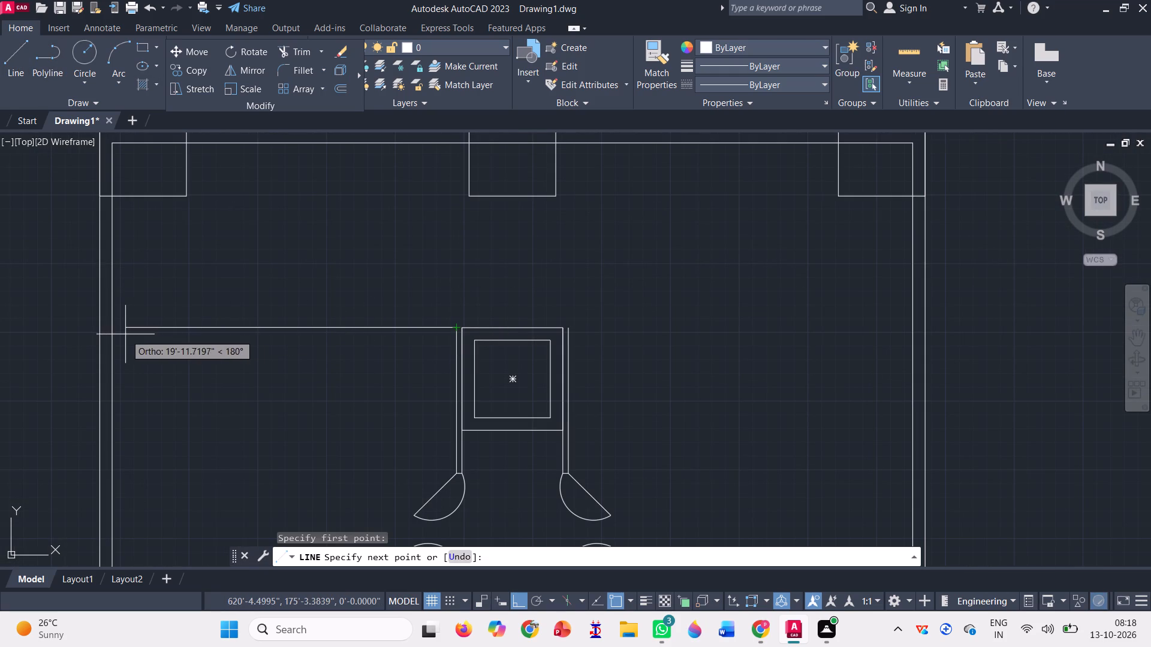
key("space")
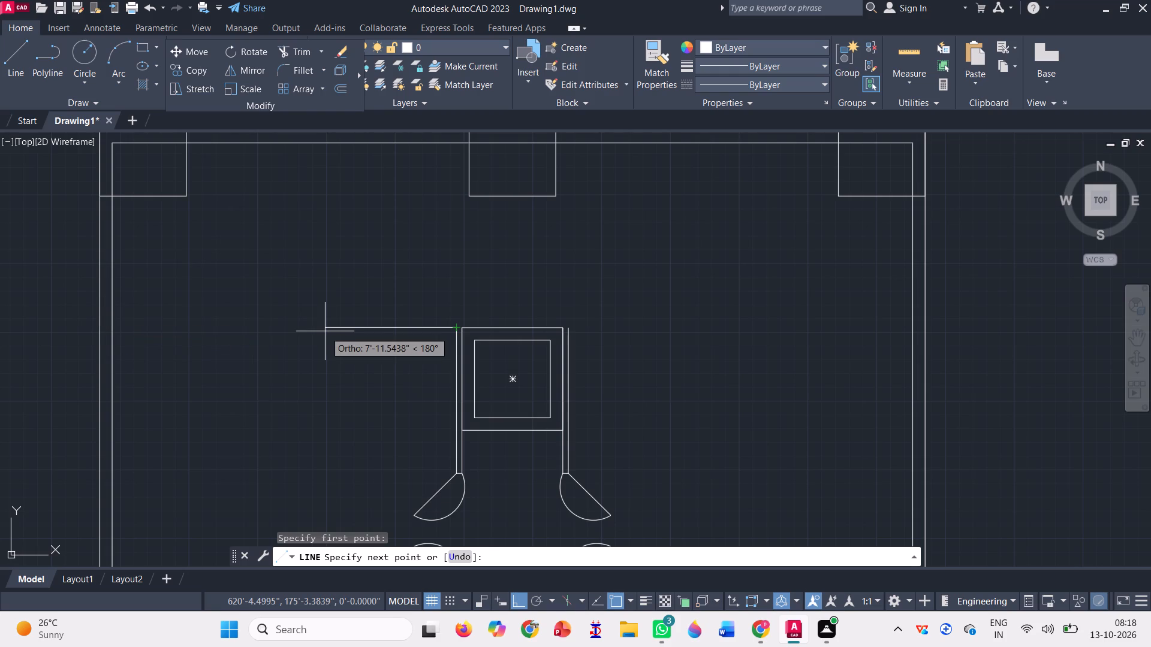
Copy the sixth plan's upper cross walls and short vertical wall above the shaft into the seventh plan, aligned on the shaft's upper-left corner.
scroll(657, 279, "down", 2)
scroll(782, 276, "down", 1)
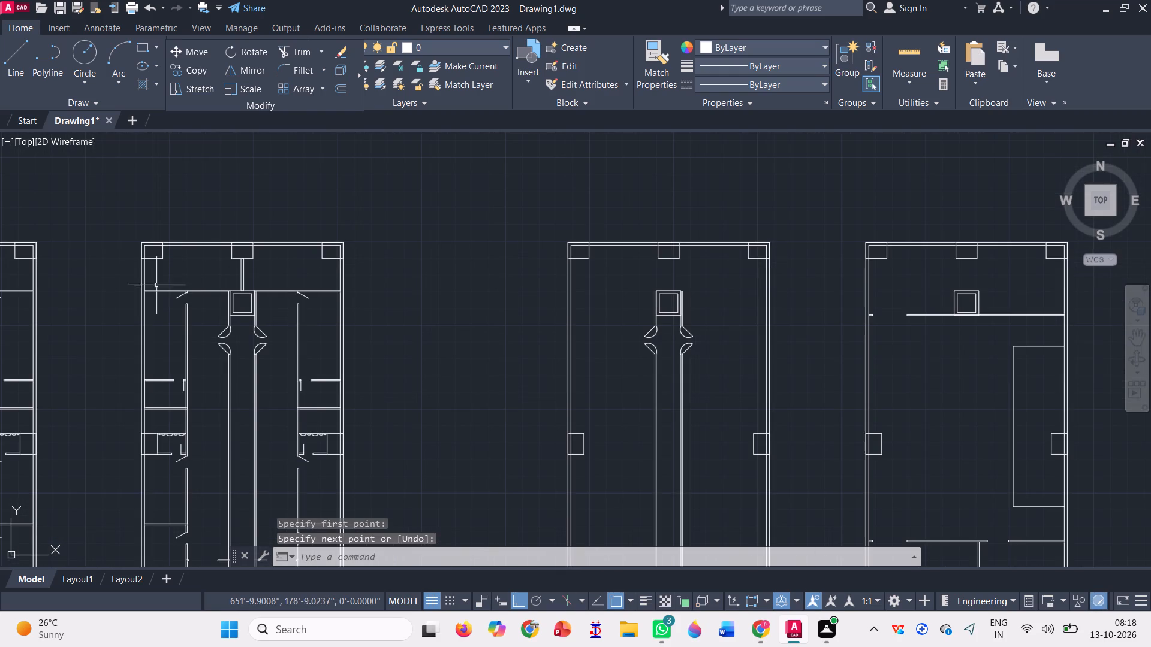
left_click(192, 74)
scroll(217, 266, "up", 2)
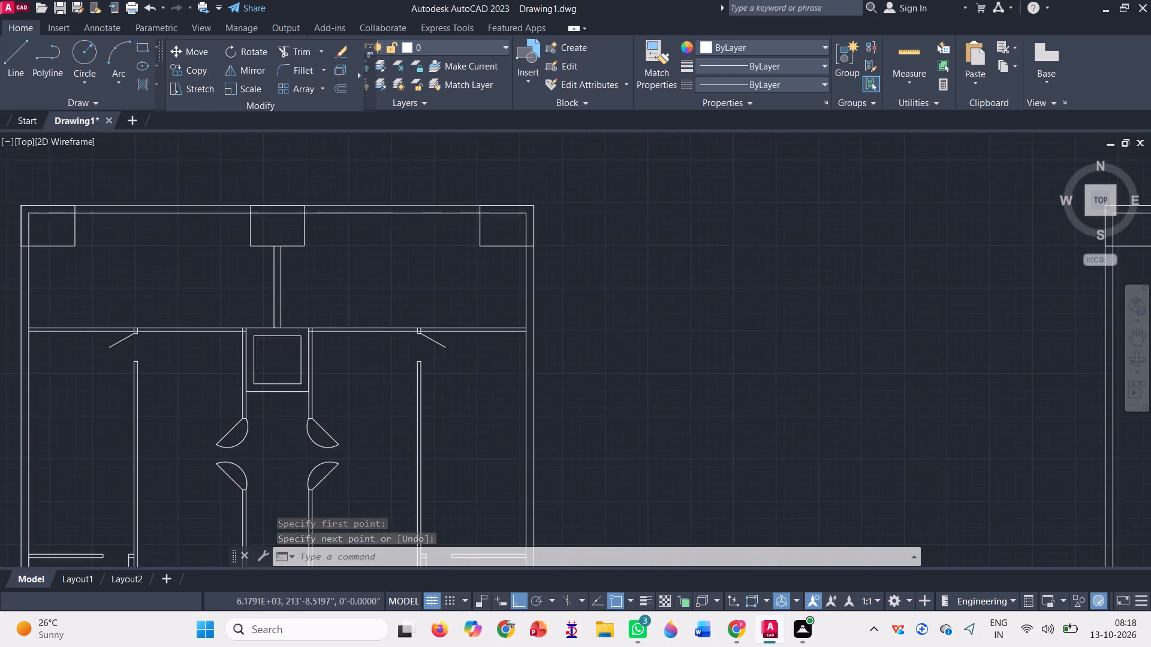
scroll(217, 266, "up", 2)
left_click(460, 319)
left_click(225, 265)
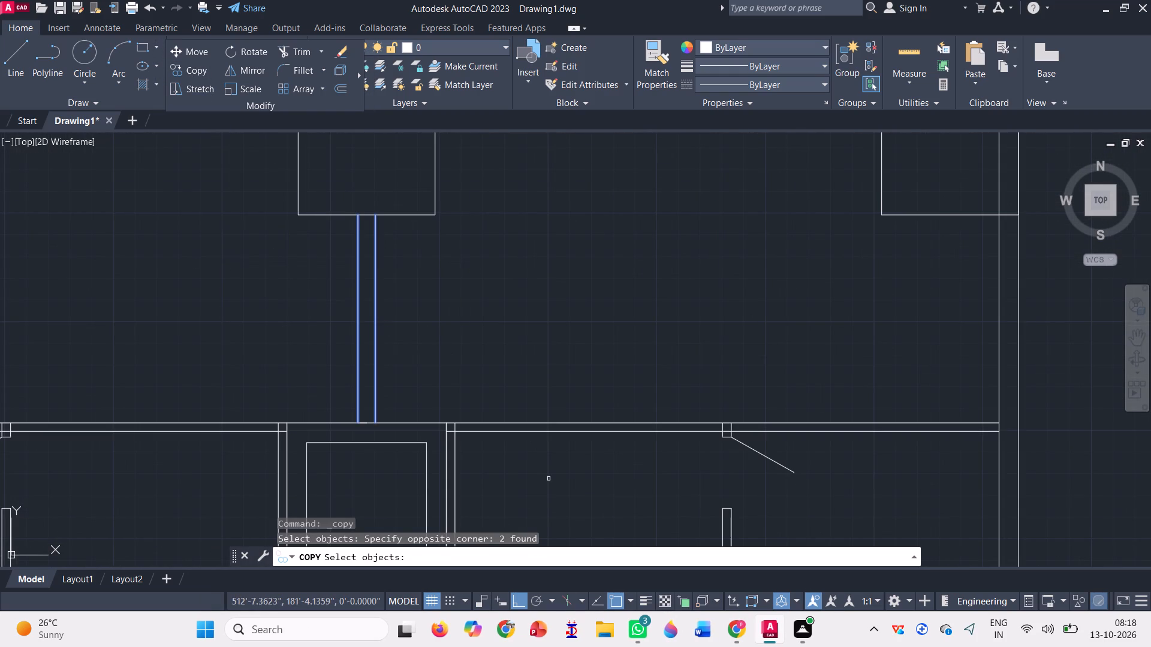
left_click(549, 476)
left_click(514, 357)
left_click(258, 442)
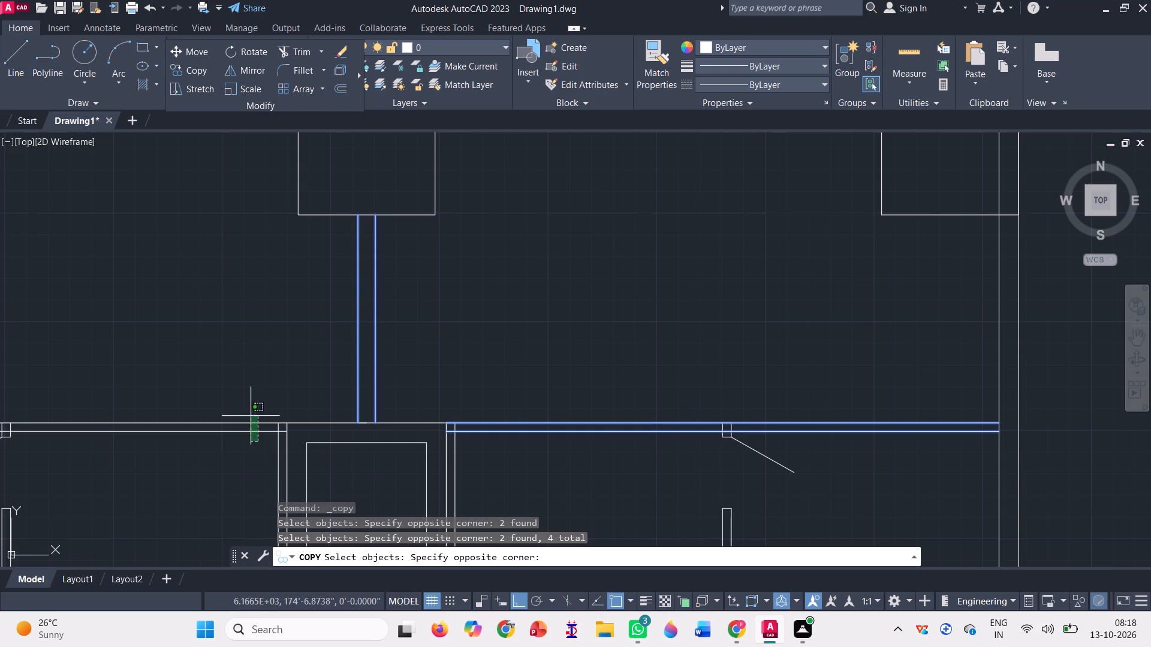
left_click(237, 374)
key("space")
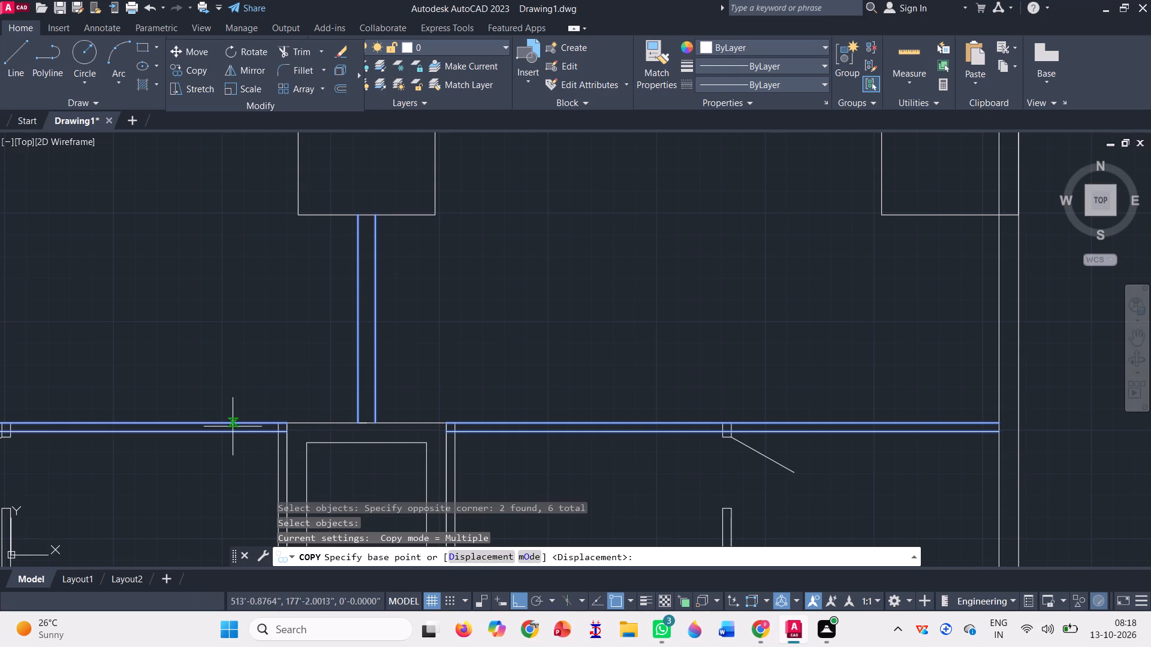
scroll(288, 421, "up", 3)
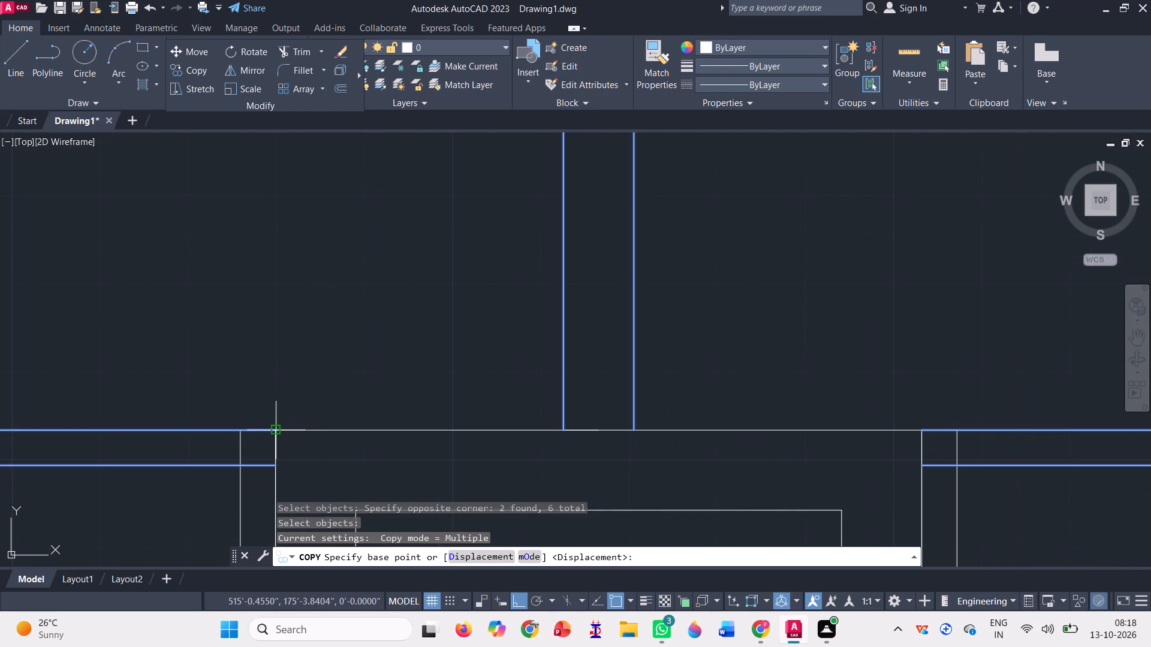
left_click(279, 429)
scroll(274, 332, "down", 8)
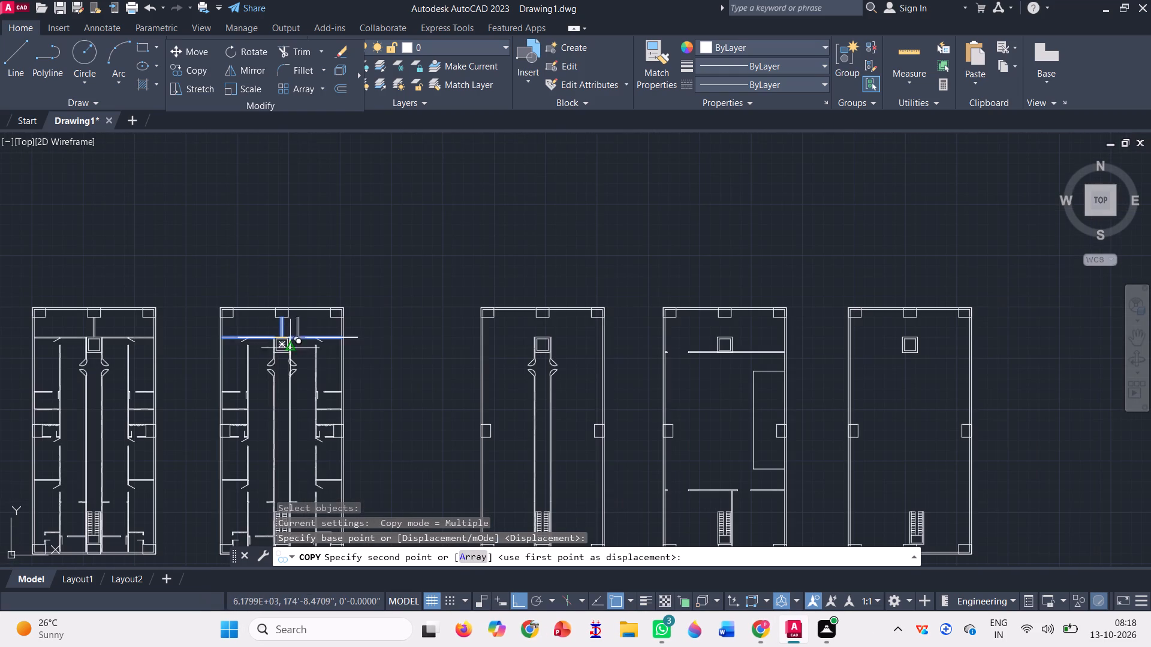
scroll(581, 331, "up", 3)
scroll(448, 336, "up", 3)
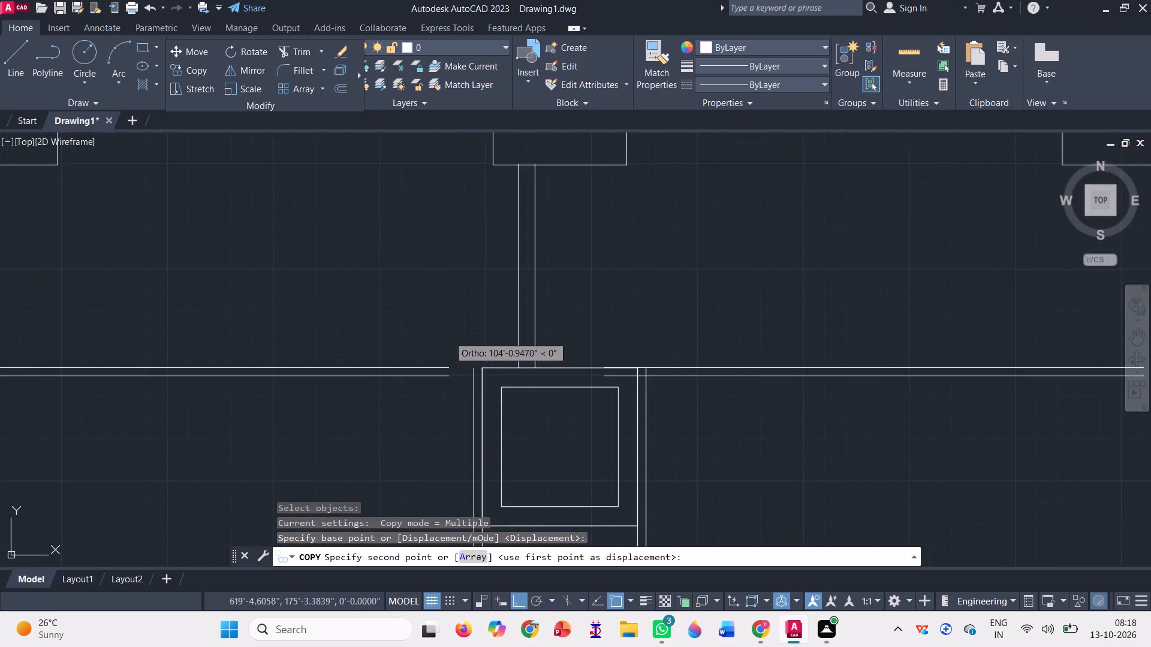
scroll(458, 347, "up", 3)
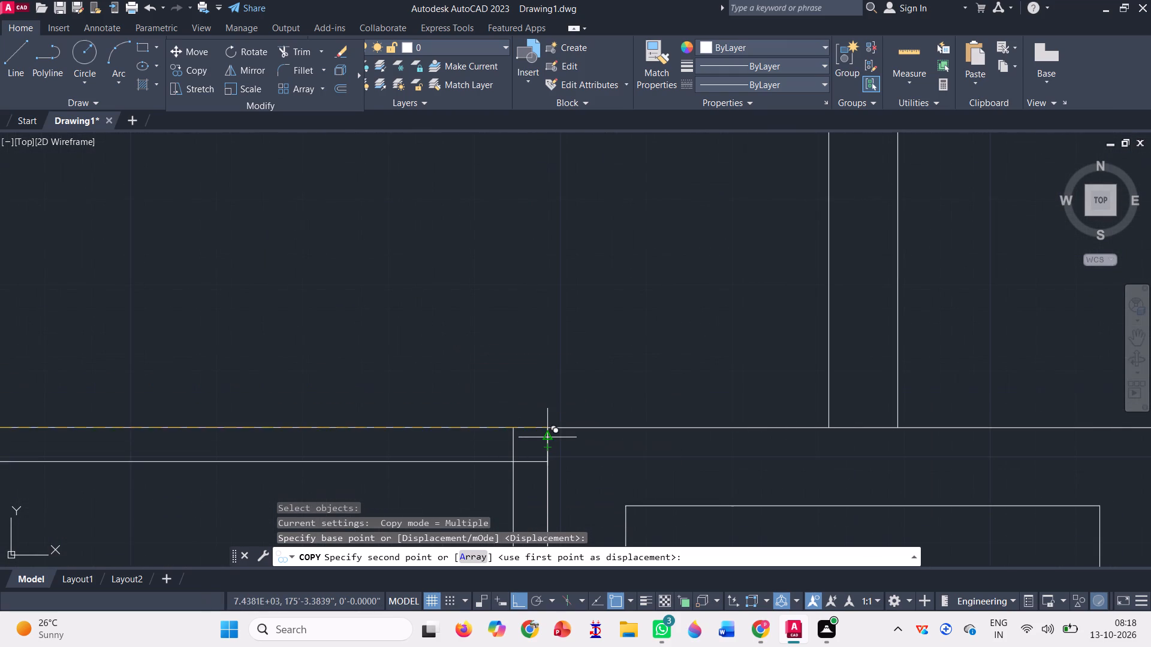
left_click(543, 422)
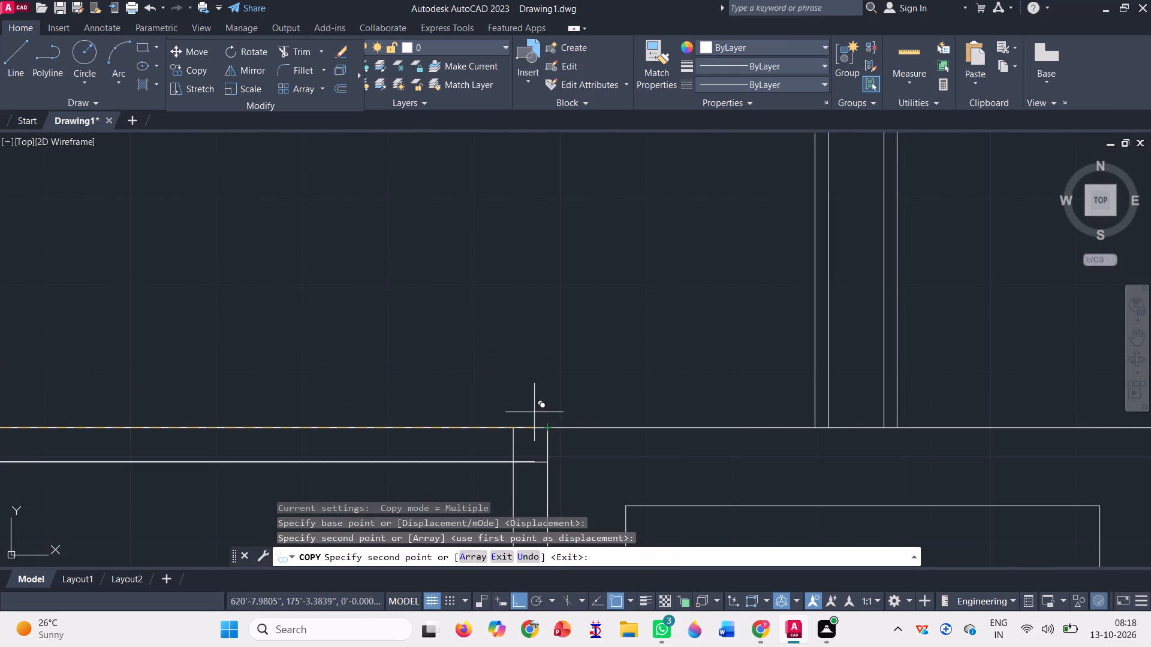
scroll(529, 378, "down", 6)
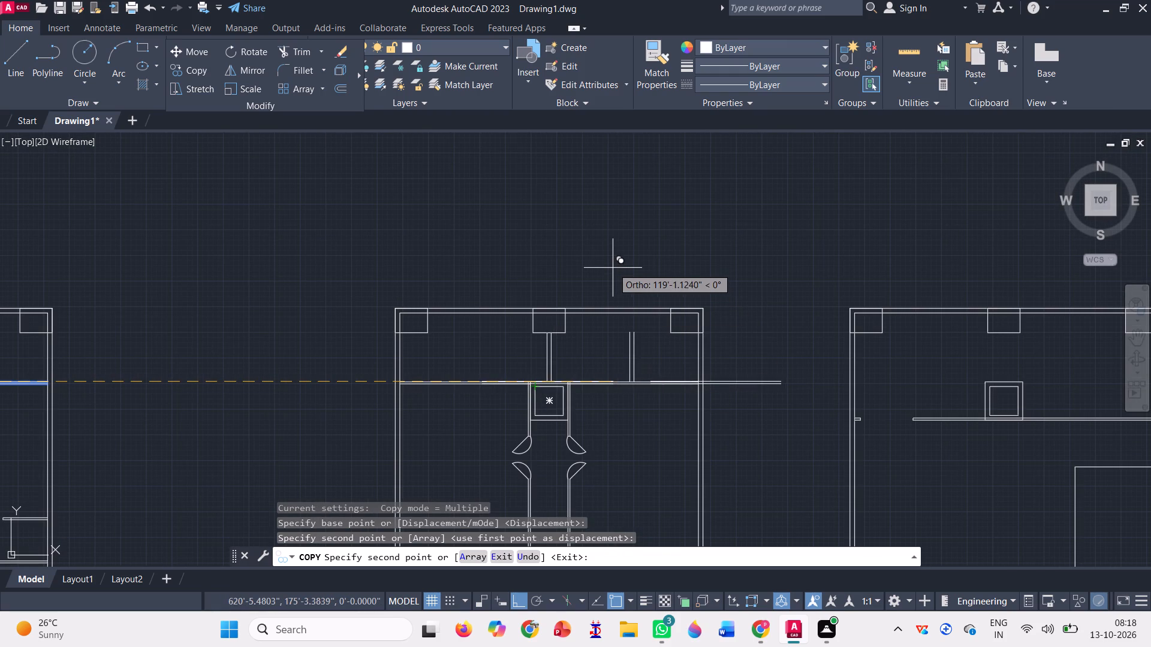
key("Escape")
scroll(613, 265, "down", 3)
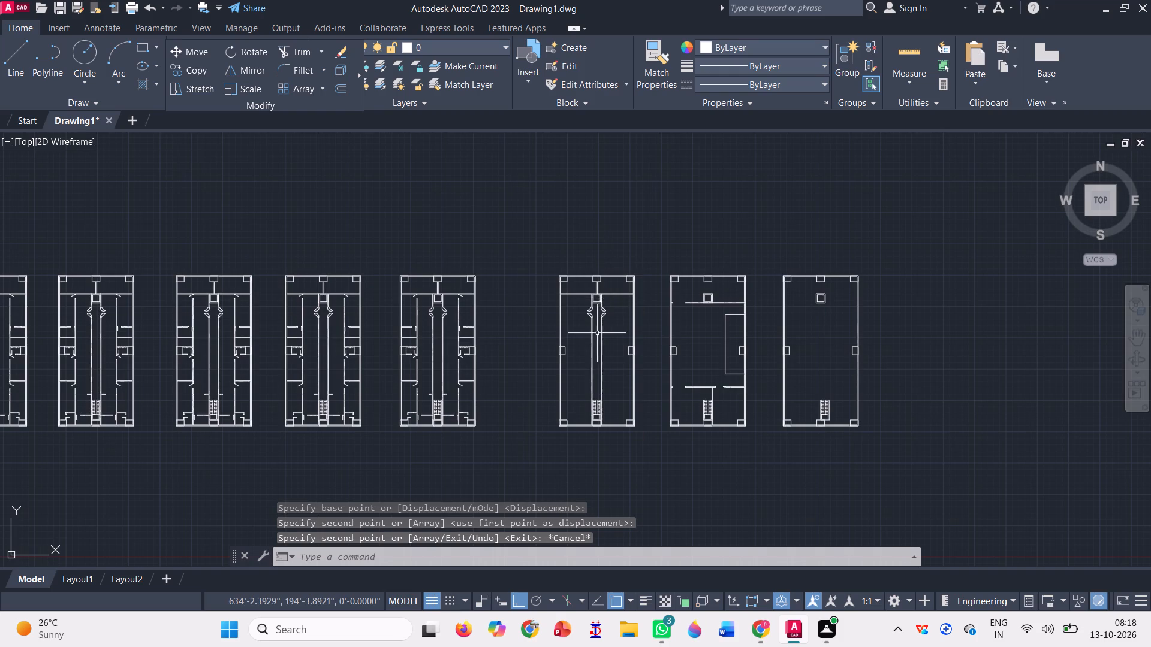
scroll(597, 333, "up", 2)
scroll(498, 337, "down", 1)
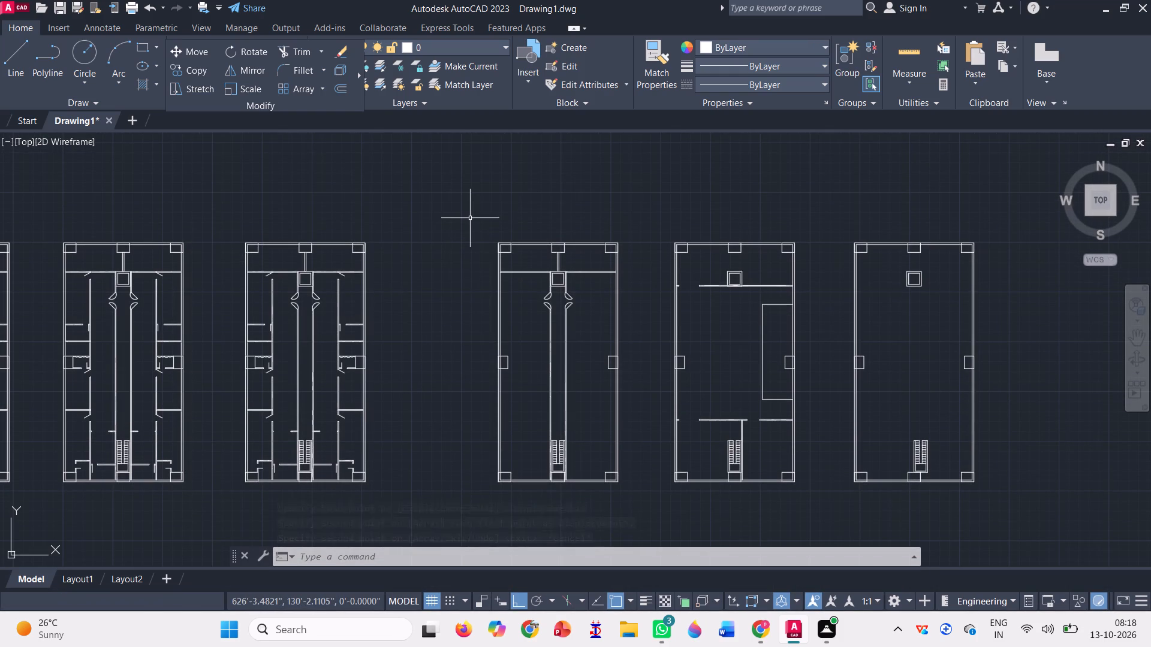
Open DesignCenter and browse through en-us and DesignCenter to the blocks of Home - Space Planner.dwg.
key("ctrl+q")
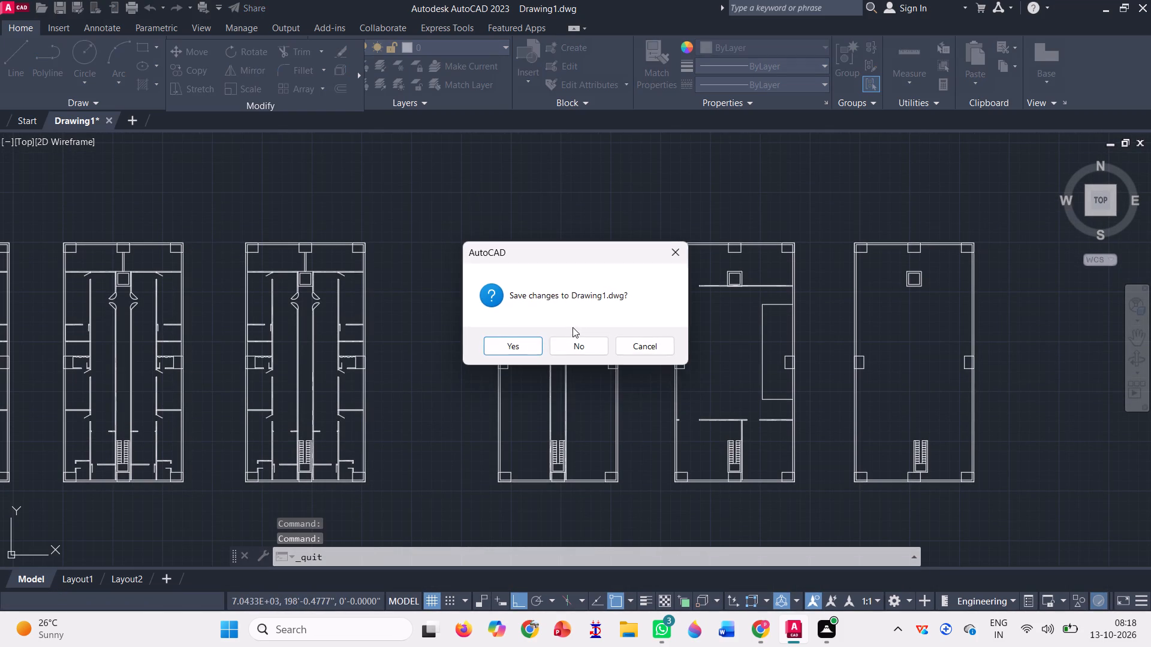
left_click(675, 248)
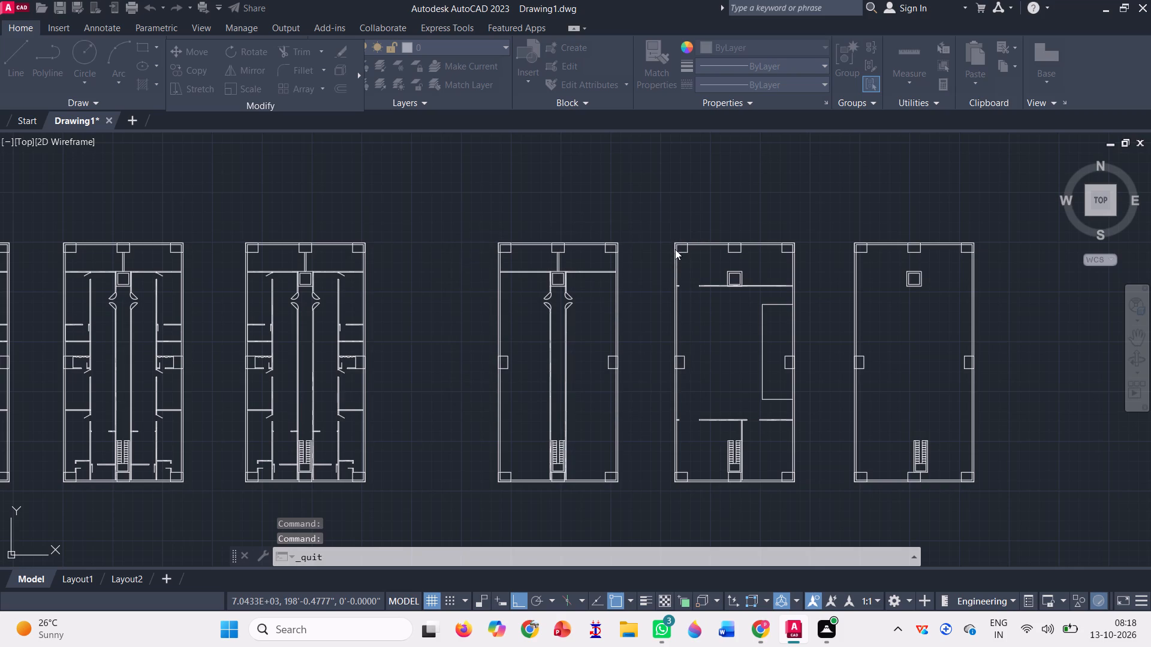
key("ctrl+2")
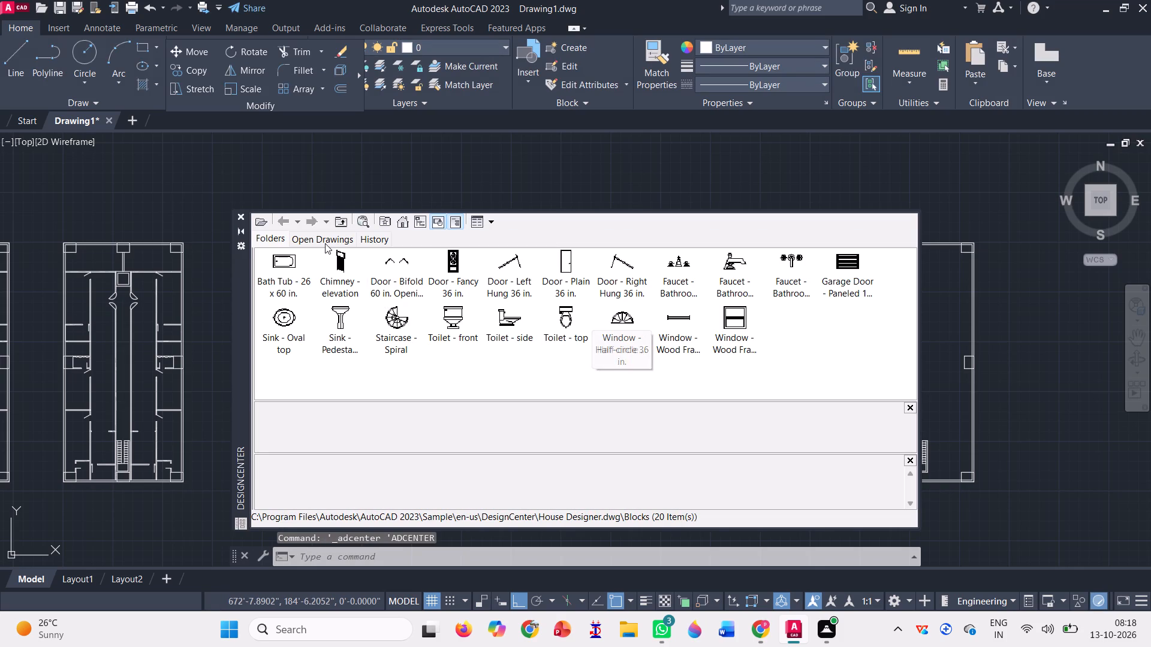
left_click(401, 225)
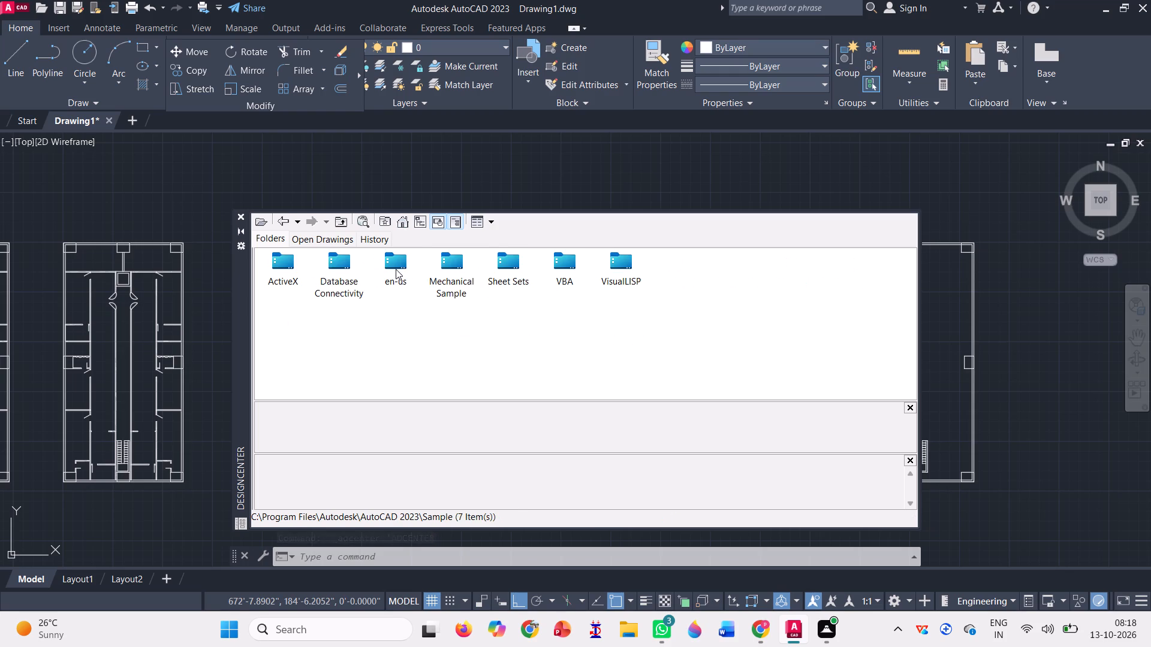
double_click(396, 266)
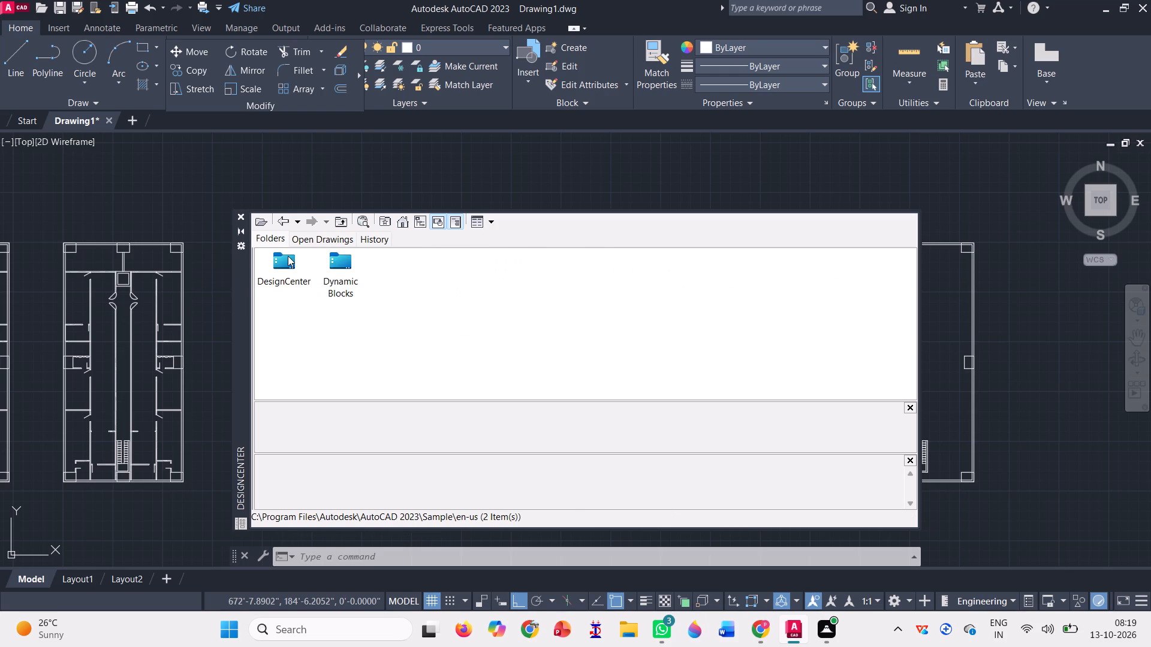
double_click(288, 256)
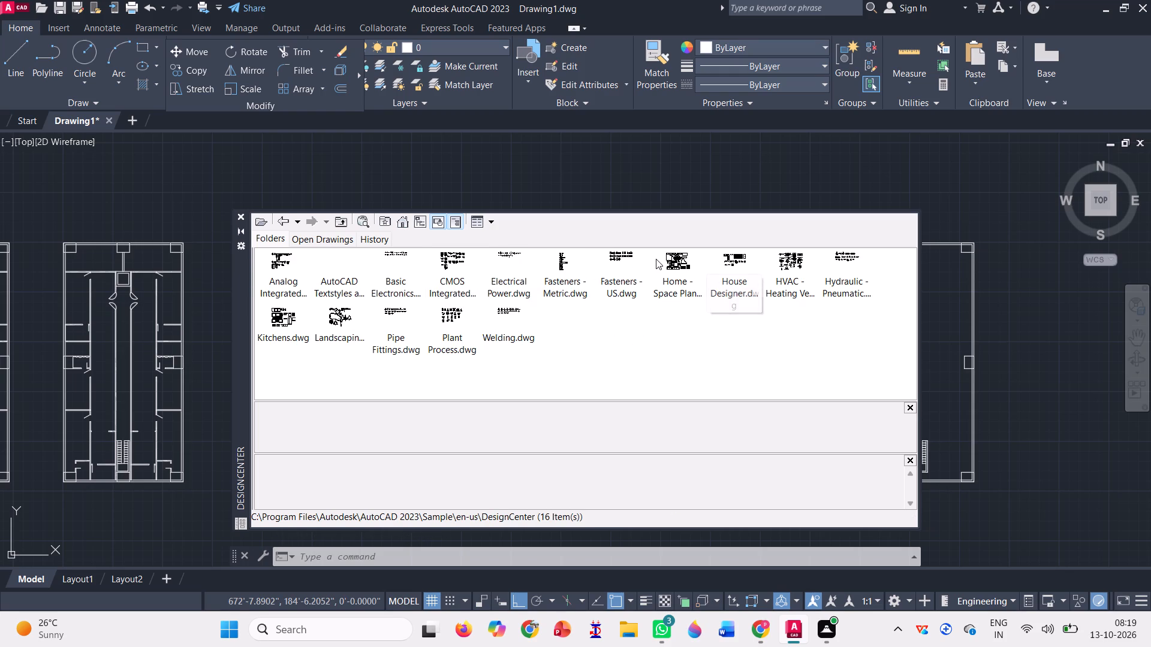
double_click(683, 256)
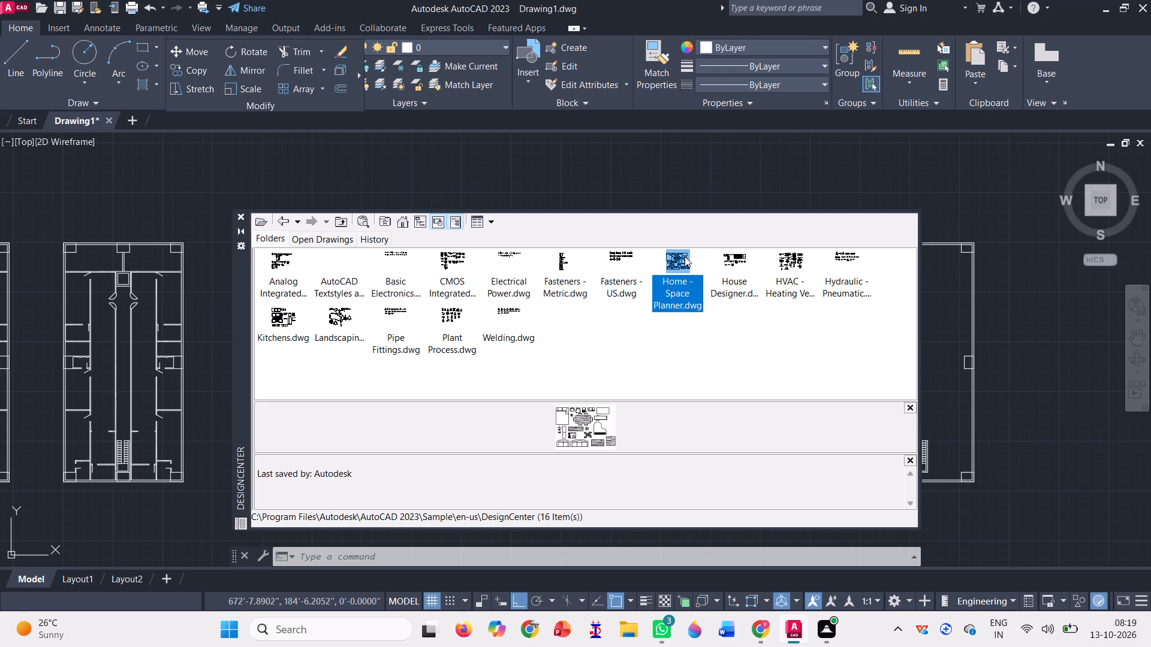
left_click(685, 256)
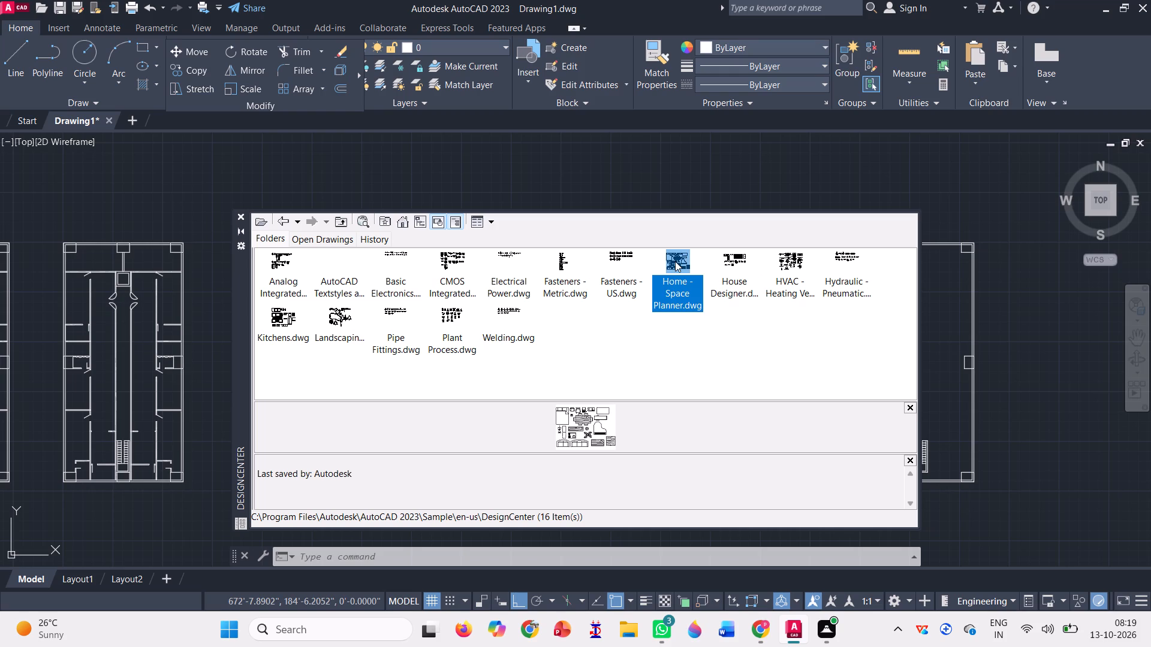
double_click(675, 261)
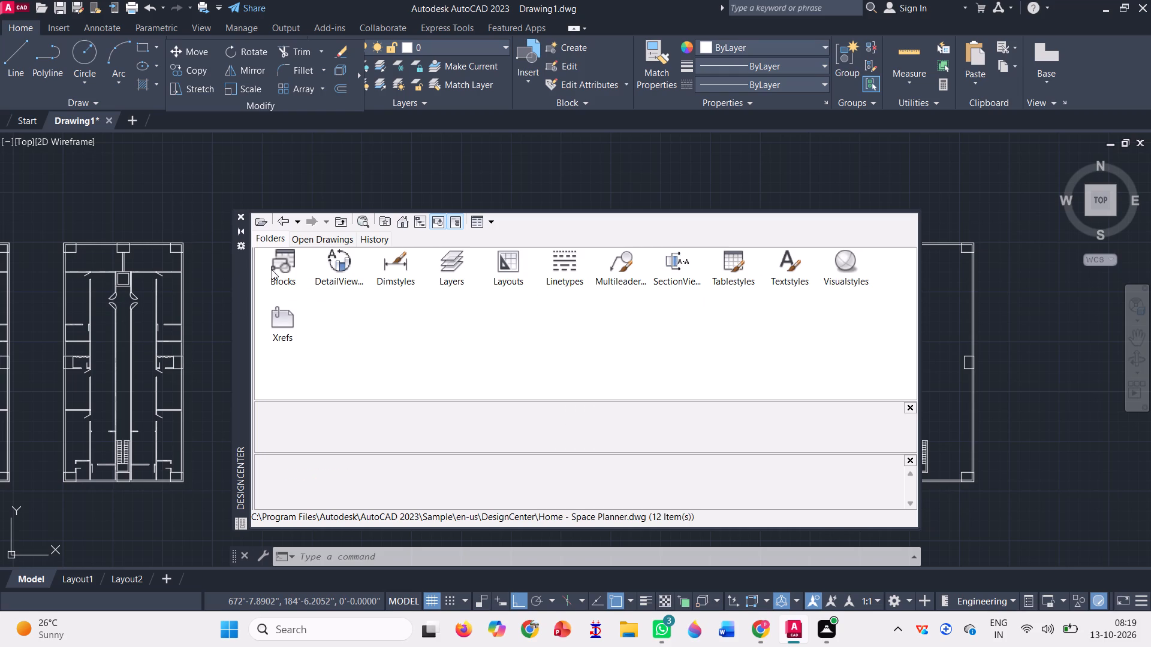
double_click(276, 253)
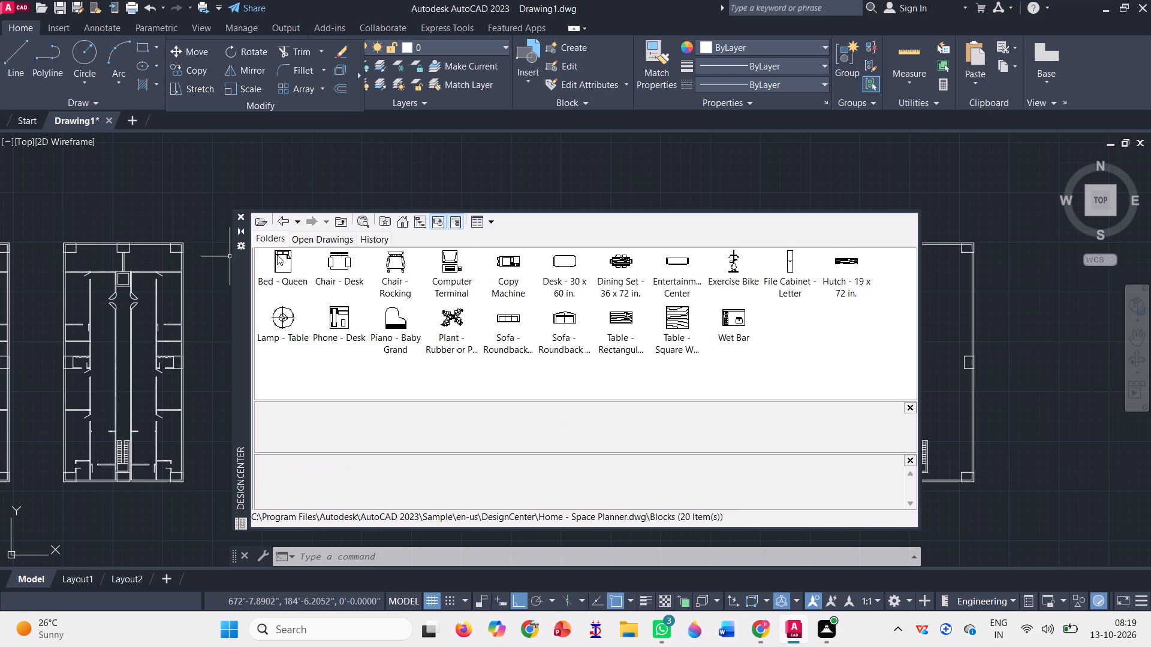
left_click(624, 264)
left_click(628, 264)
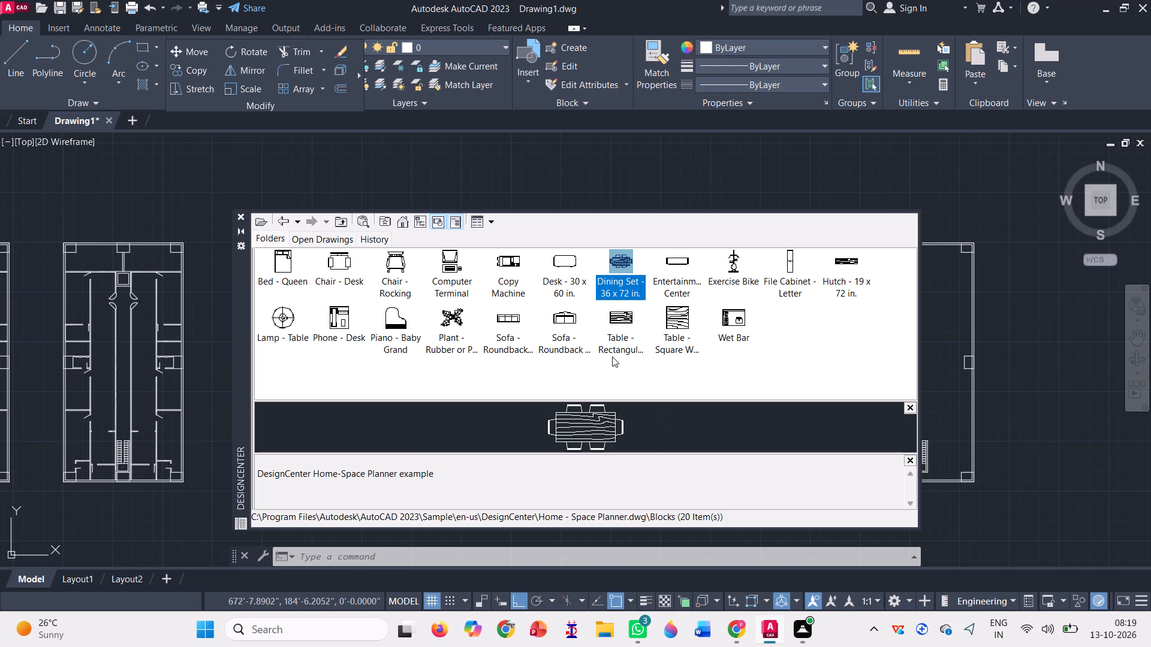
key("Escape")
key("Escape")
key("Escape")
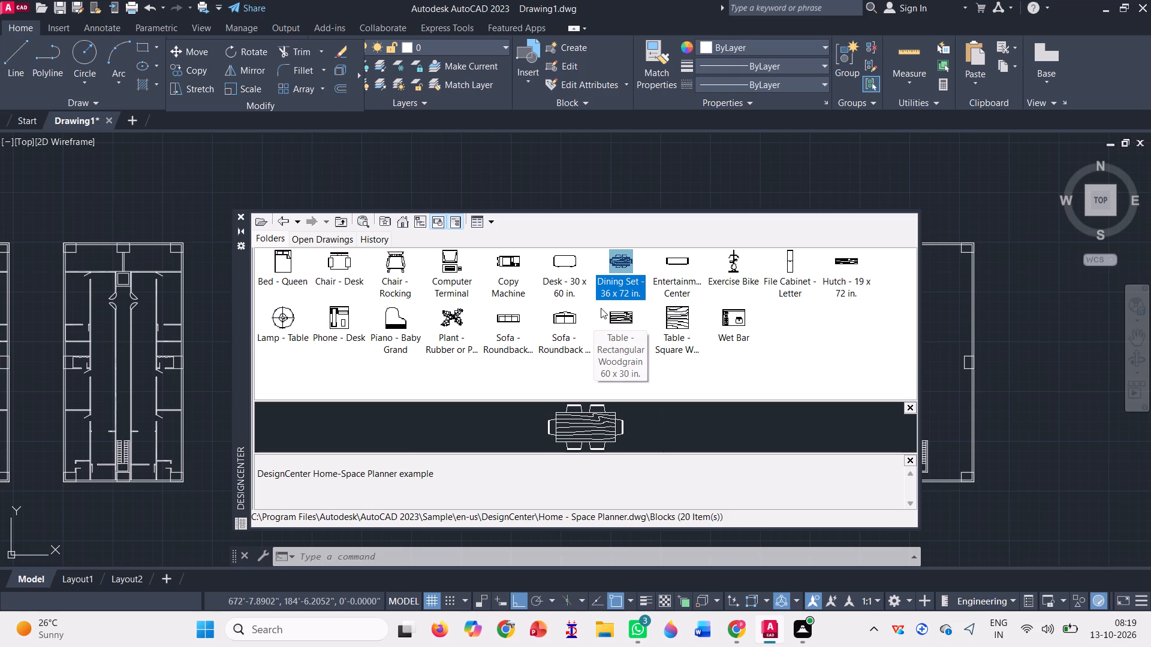
Insert the Table - Rectangular Woodgrain 60 x 30 in. block at scale 1 and rotation 0 in the empty space above the seventh plan.
scroll(429, 304, "down", 1)
double_click(626, 322)
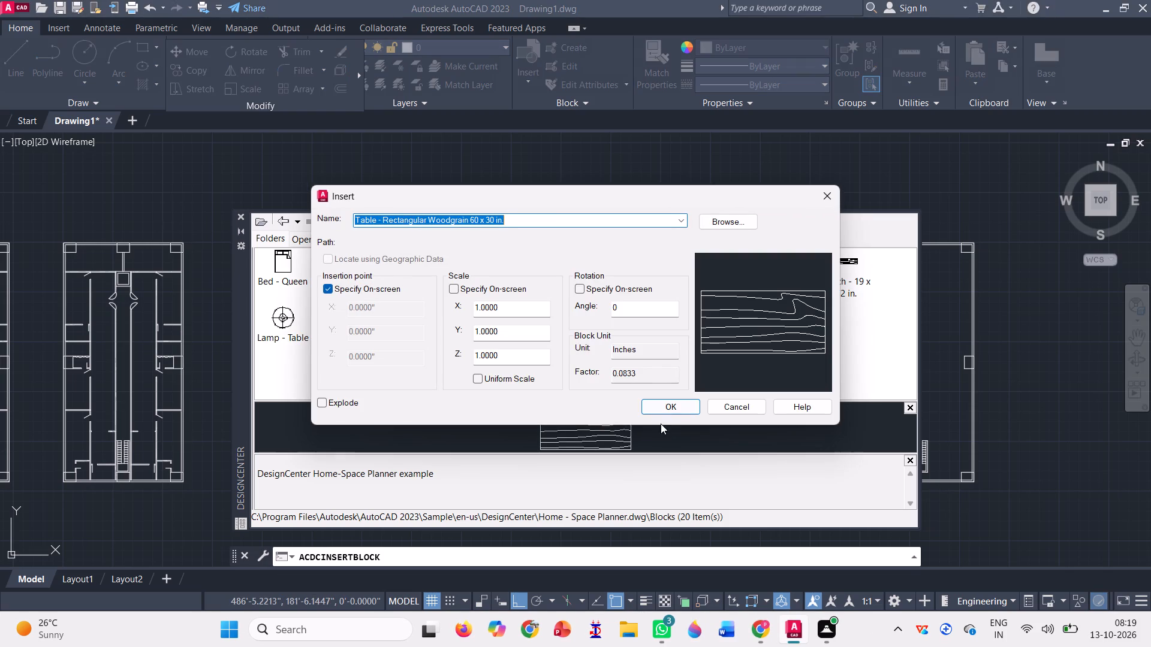
left_click(668, 409)
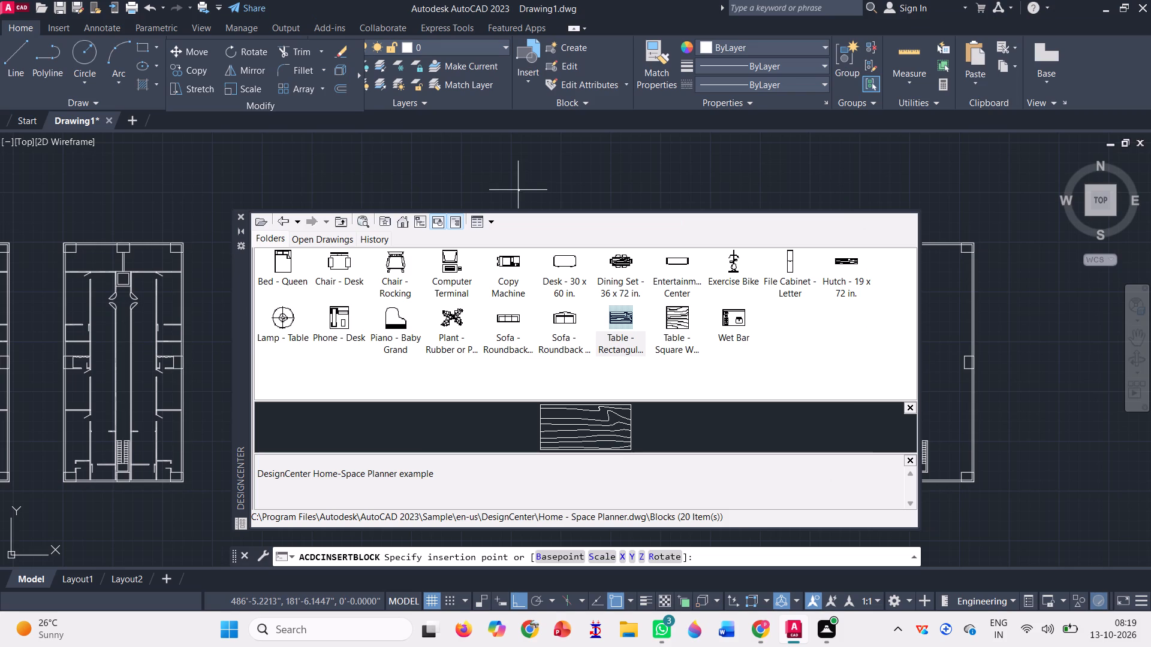
left_click(522, 188)
key("Escape")
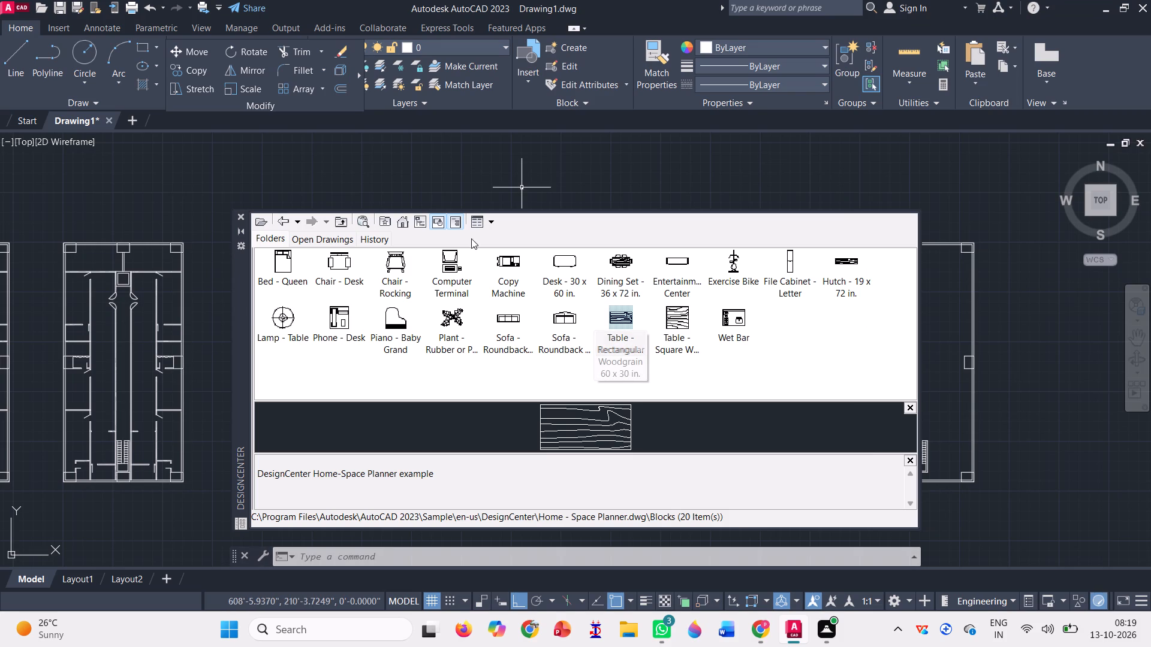
Insert the Chair - Desk block at scale 1 and rotation 0 just left of the table block, and close DesignCenter.
double_click(346, 256)
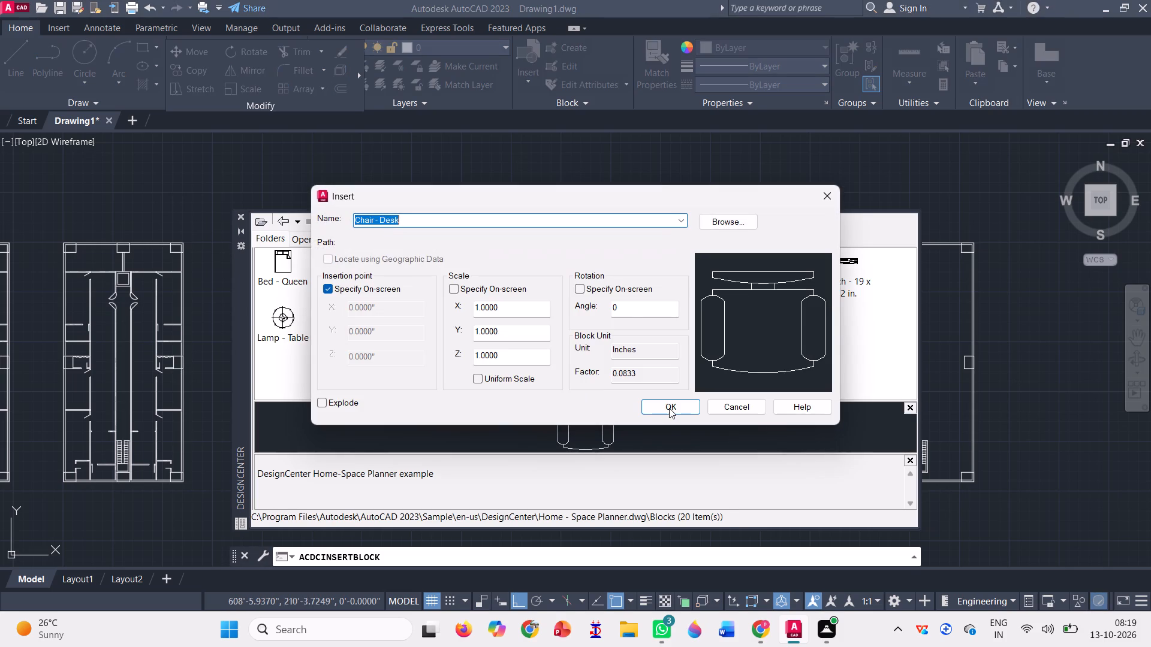
left_click(669, 408)
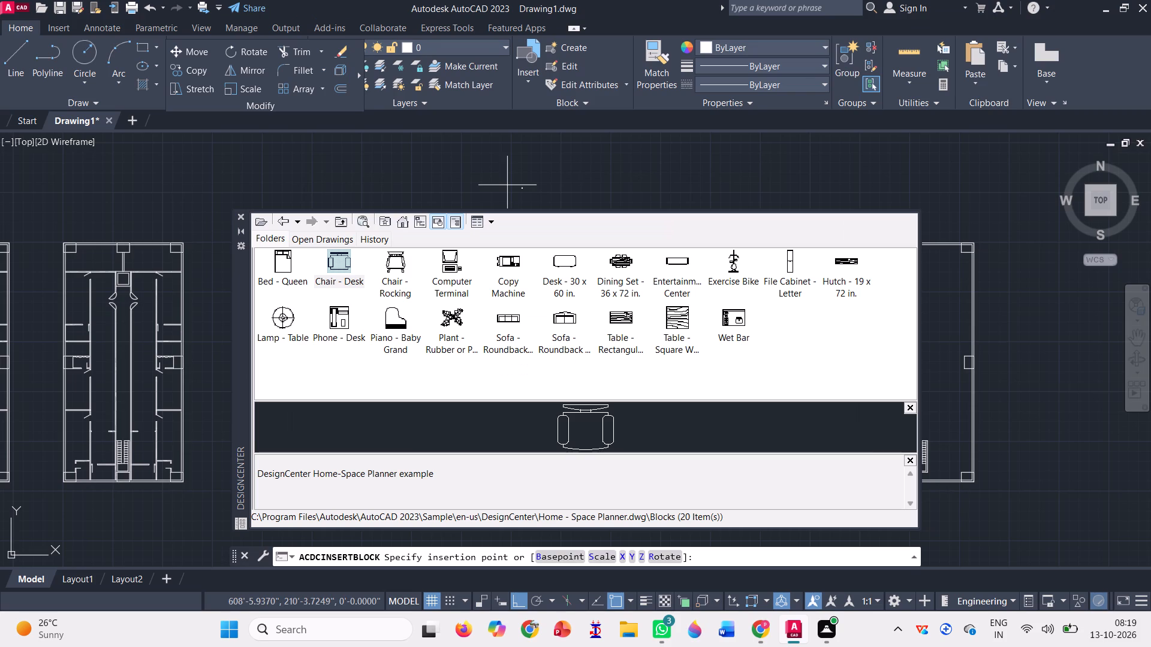
left_click(507, 185)
key("Escape")
left_click(241, 211)
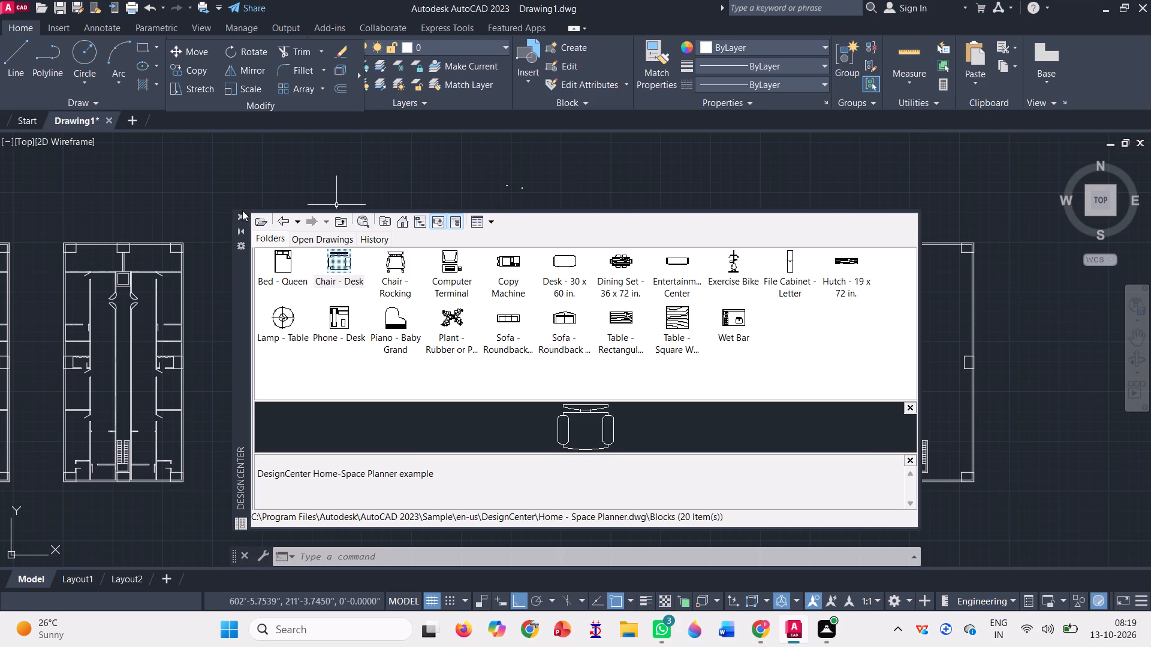
left_click(242, 214)
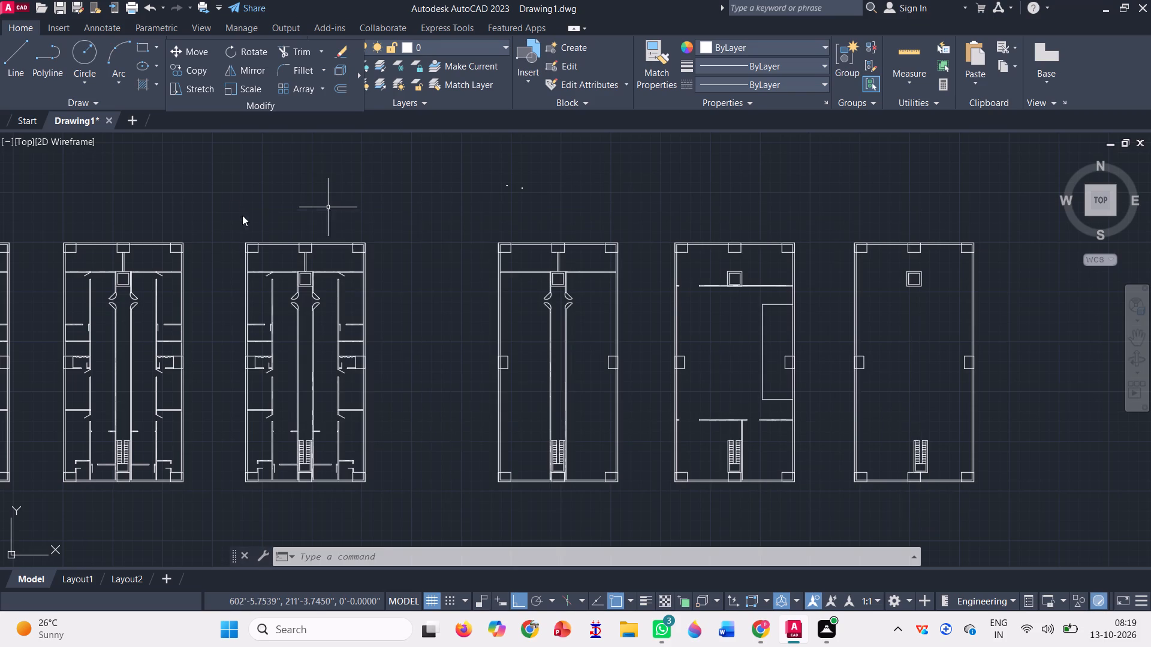
Scale the table block above the seventh plan up freehand to about half the plan's width.
scroll(526, 188, "up", 3)
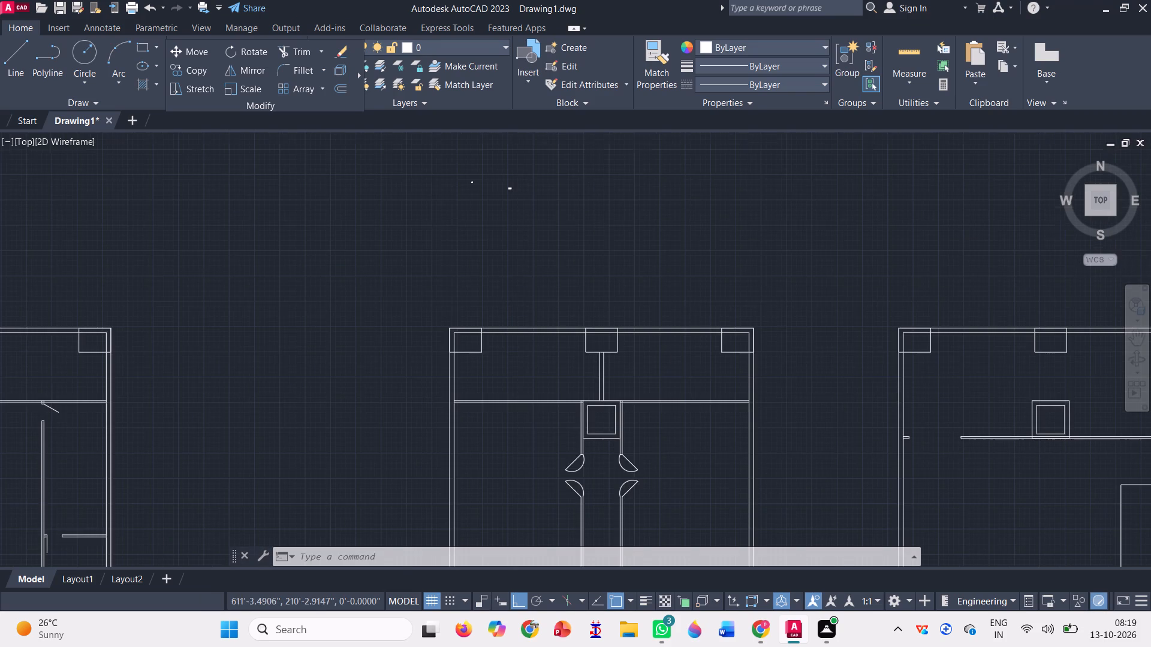
scroll(526, 188, "down", 3)
left_click(239, 86)
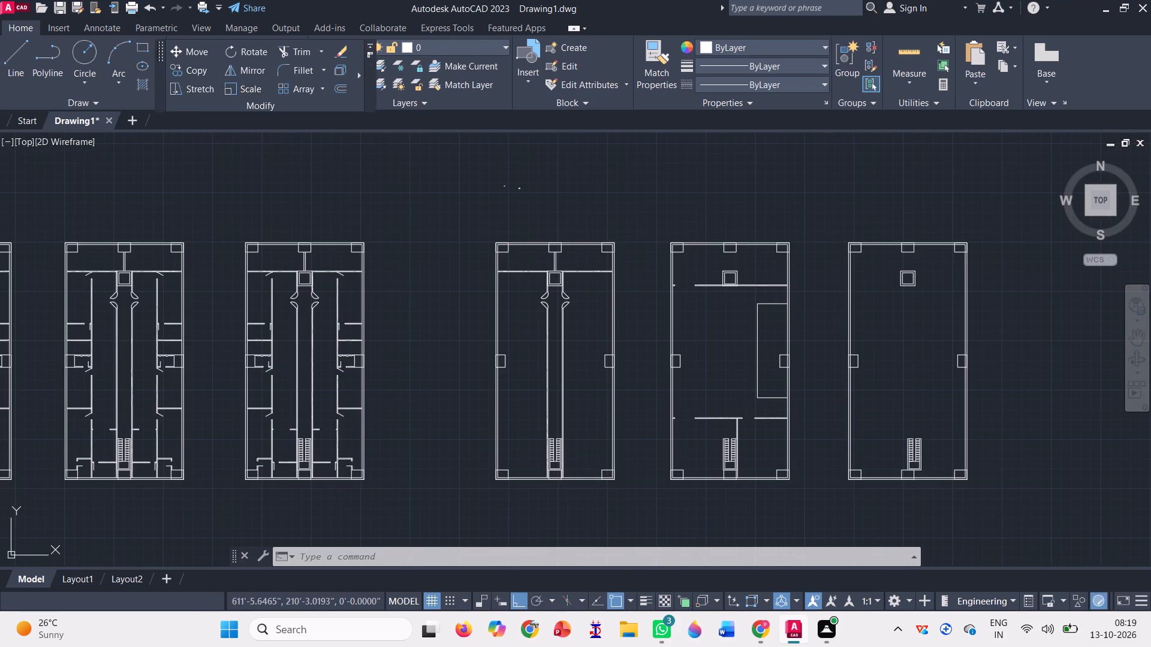
left_click(519, 187)
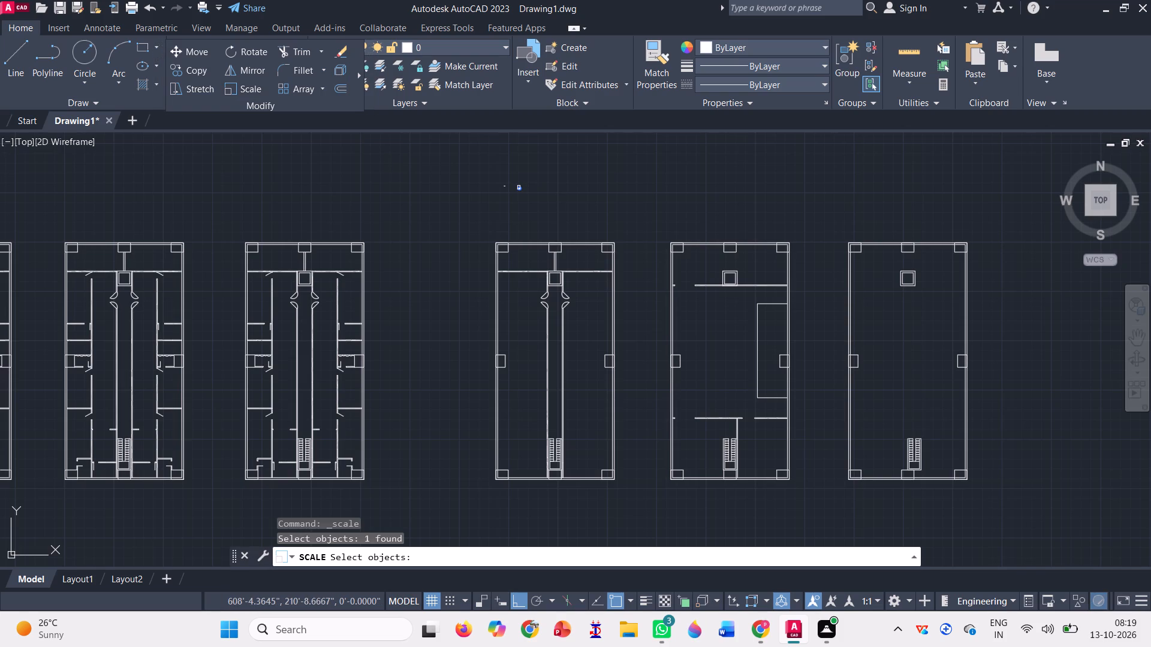
key("space")
left_click(519, 188)
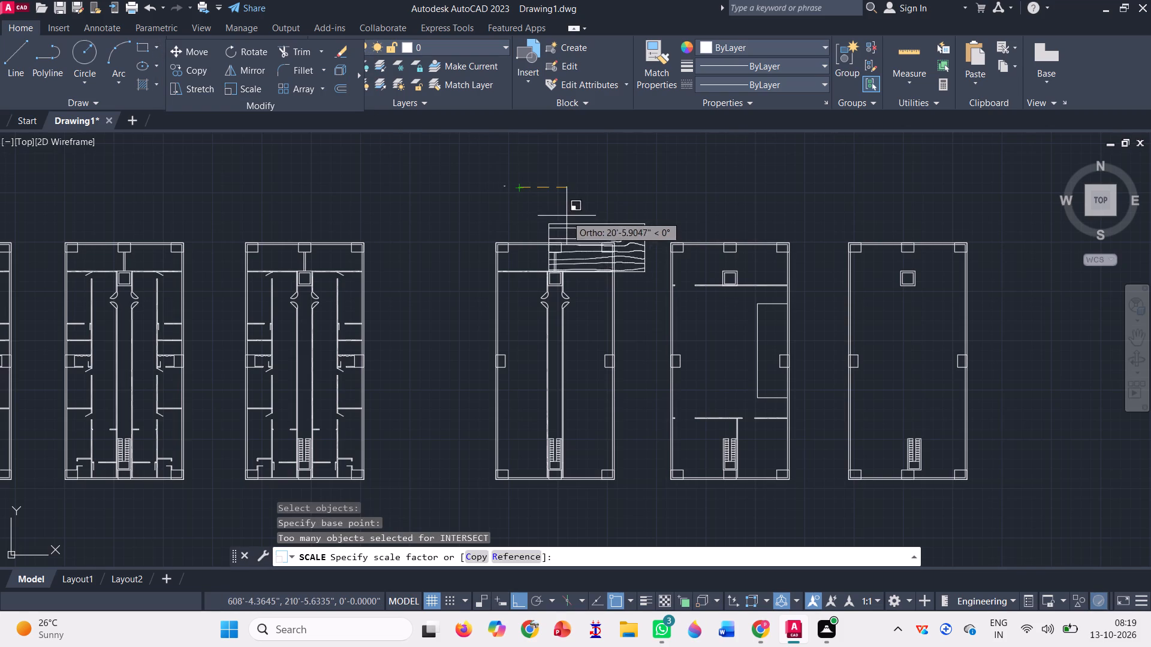
left_click(550, 179)
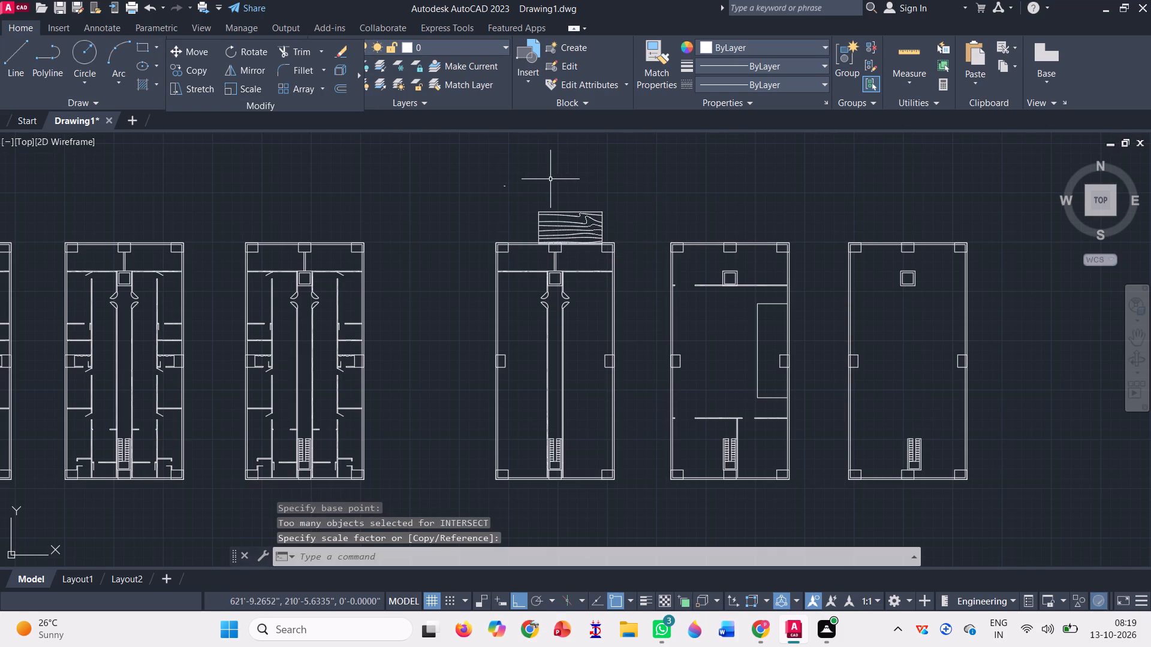
Rotate the enlarged table block 90° counterclockwise about its upper-left corner so it stands upright above the seventh plan.
left_click(257, 46)
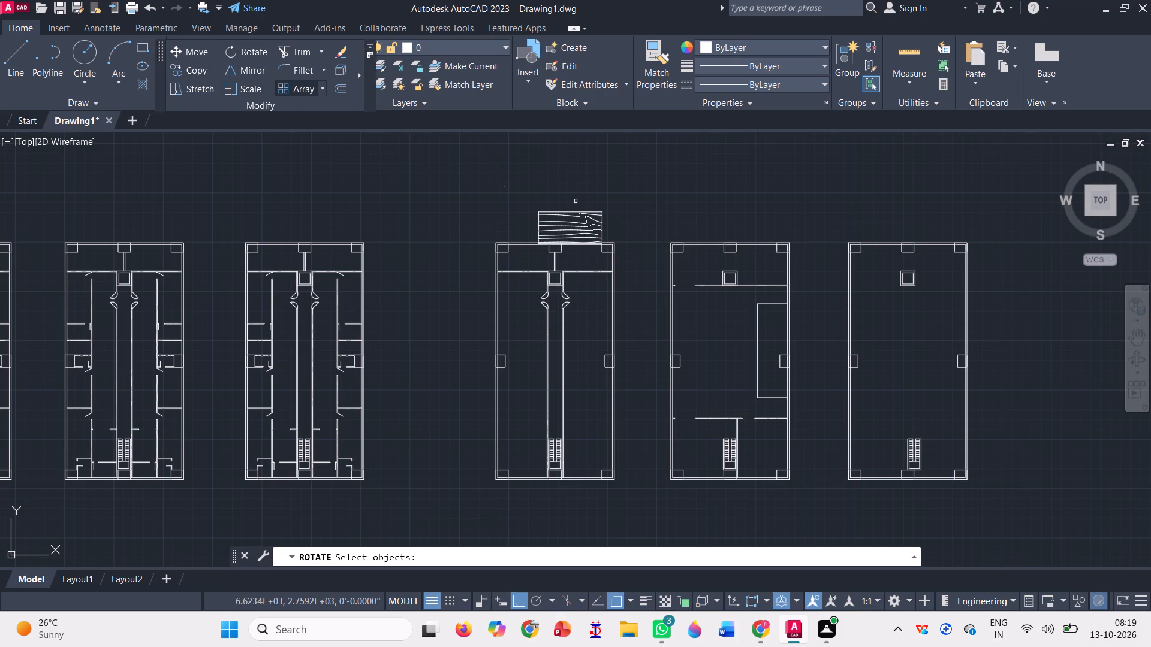
left_click(592, 216)
key("space")
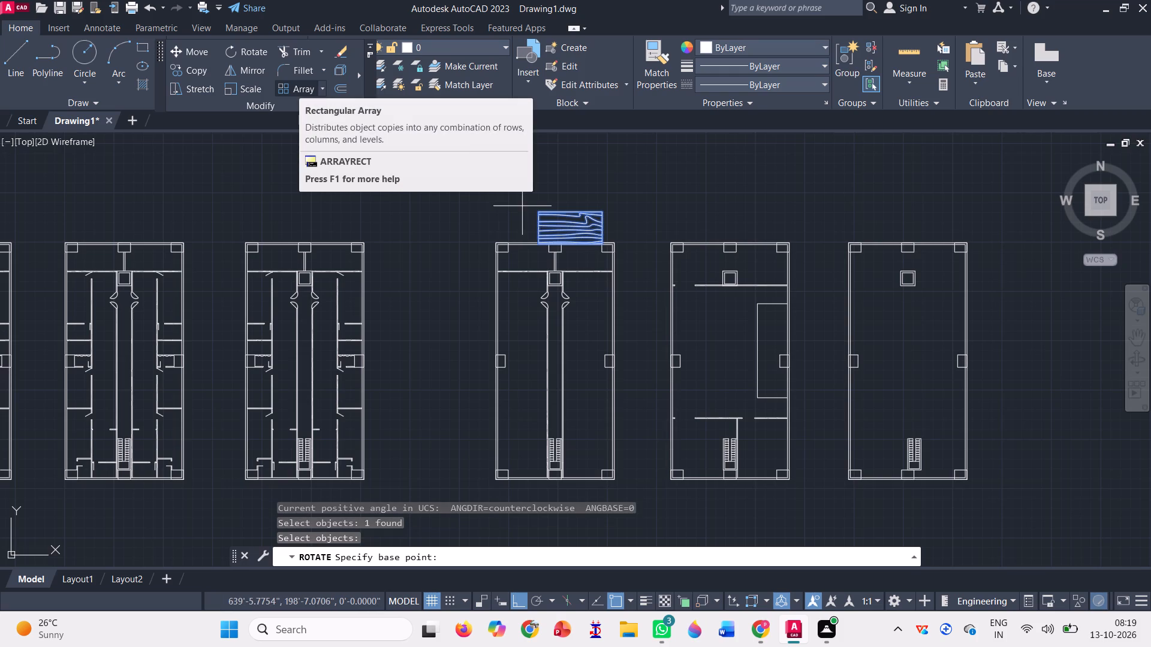
left_click(537, 208)
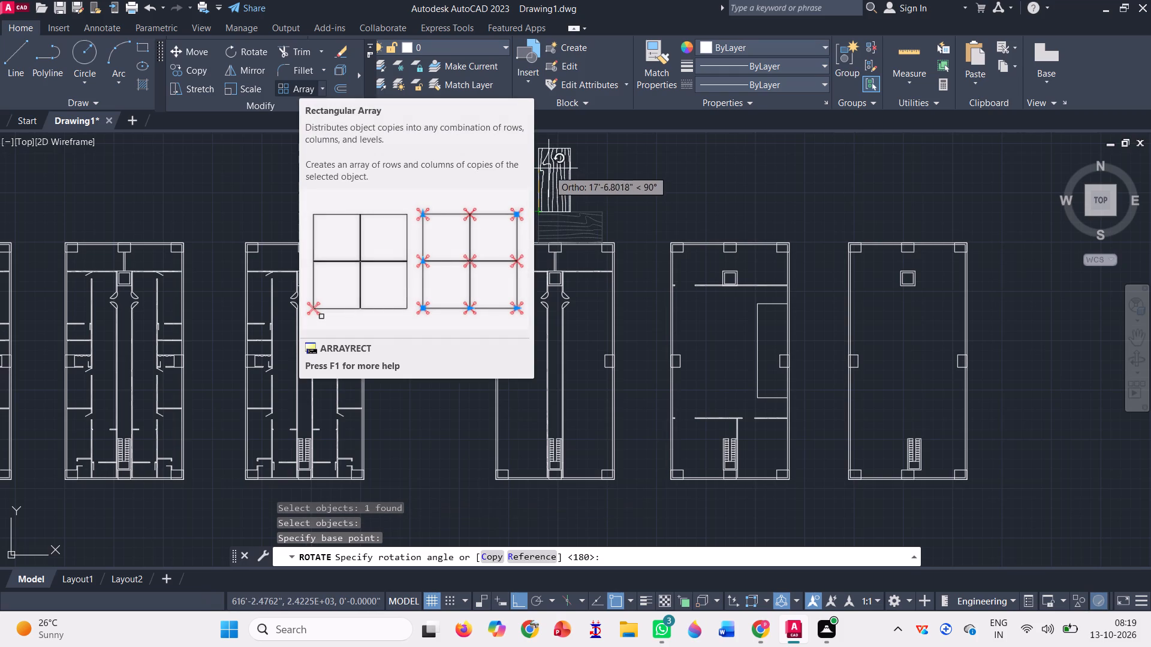
left_click(549, 168)
scroll(541, 186, "down", 1)
key("Escape")
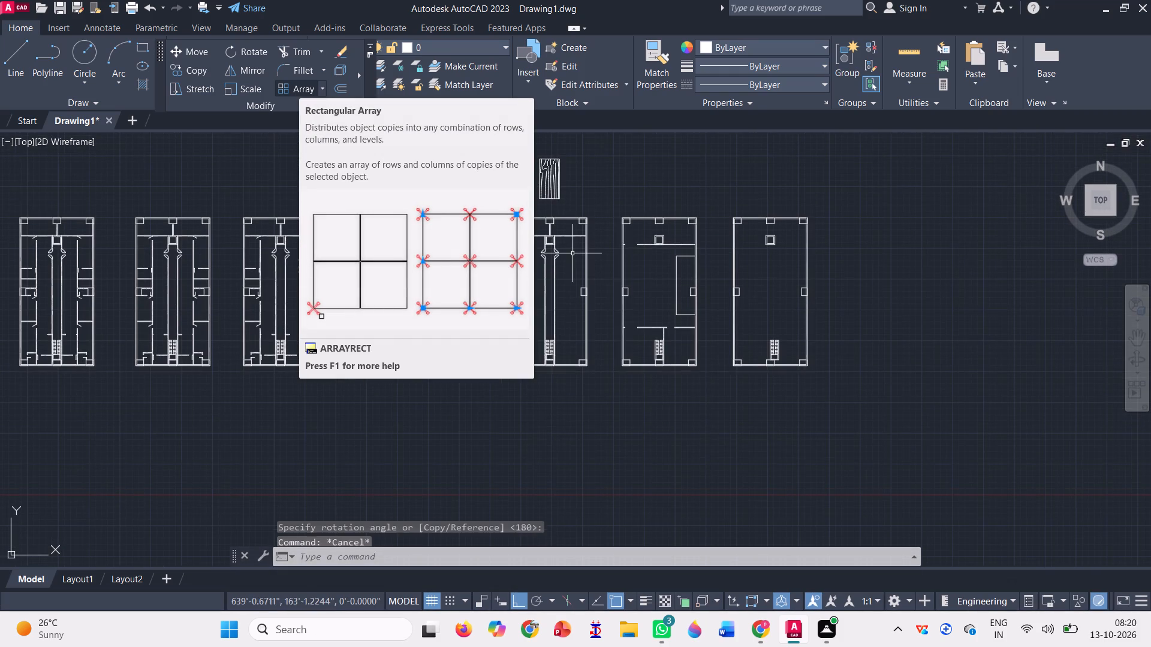
left_click(530, 409)
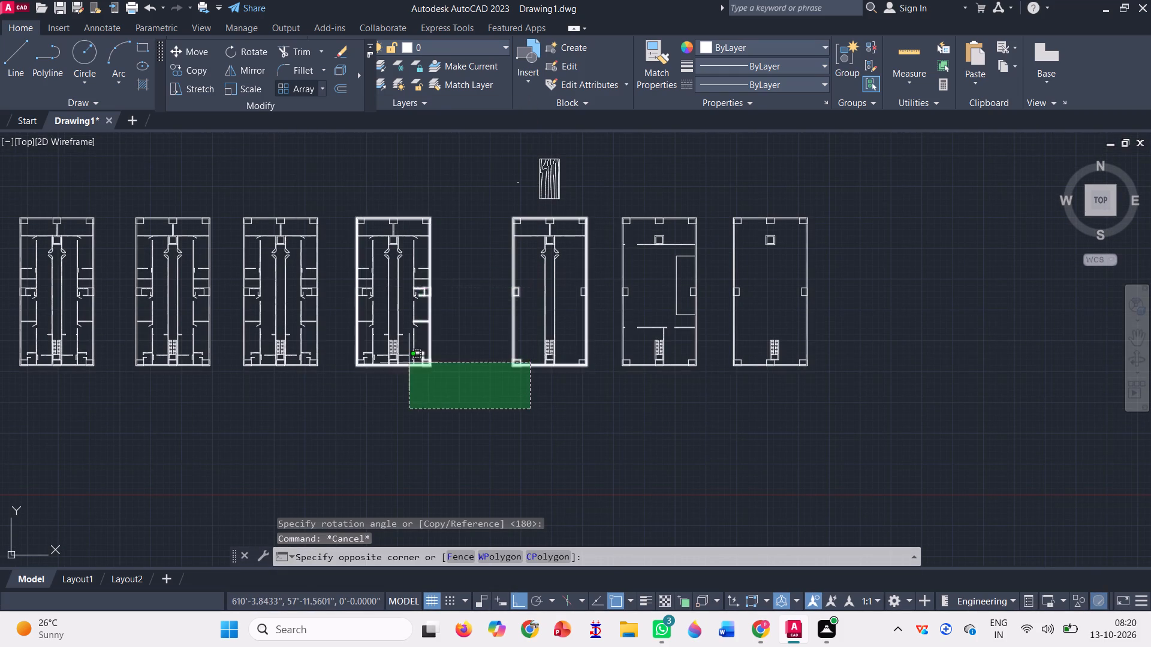
left_click(453, 400)
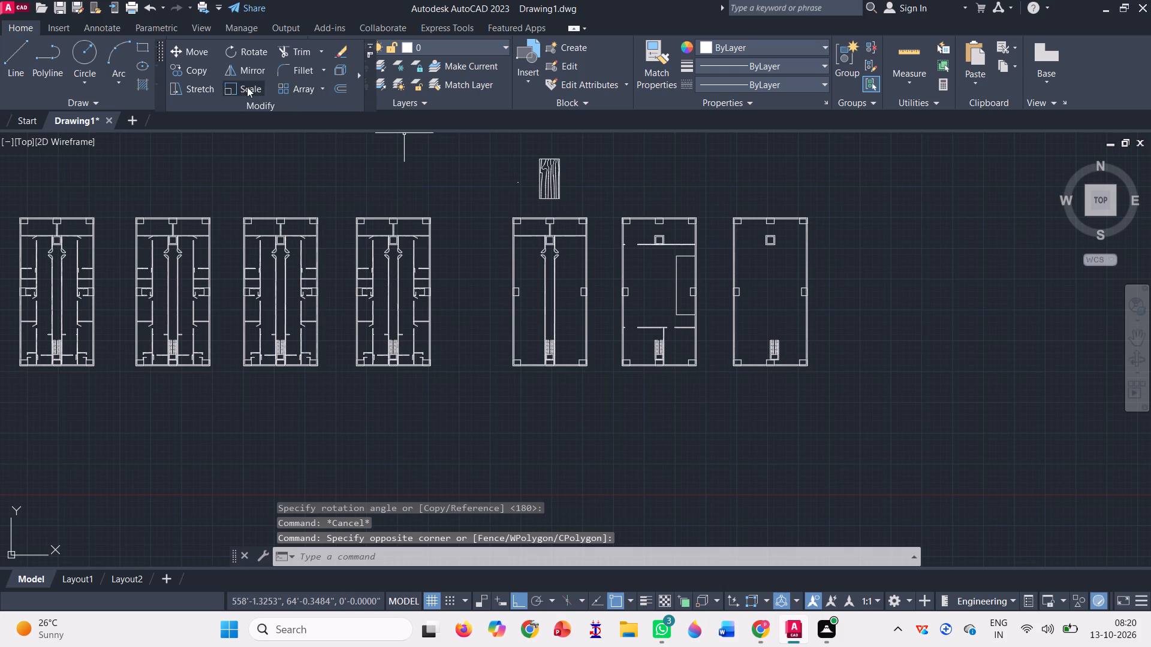
Scale the tiny chair block beside the table up freehand from a base point on the chair.
left_click(247, 87)
scroll(546, 204, "up", 3)
scroll(548, 240, "down", 2)
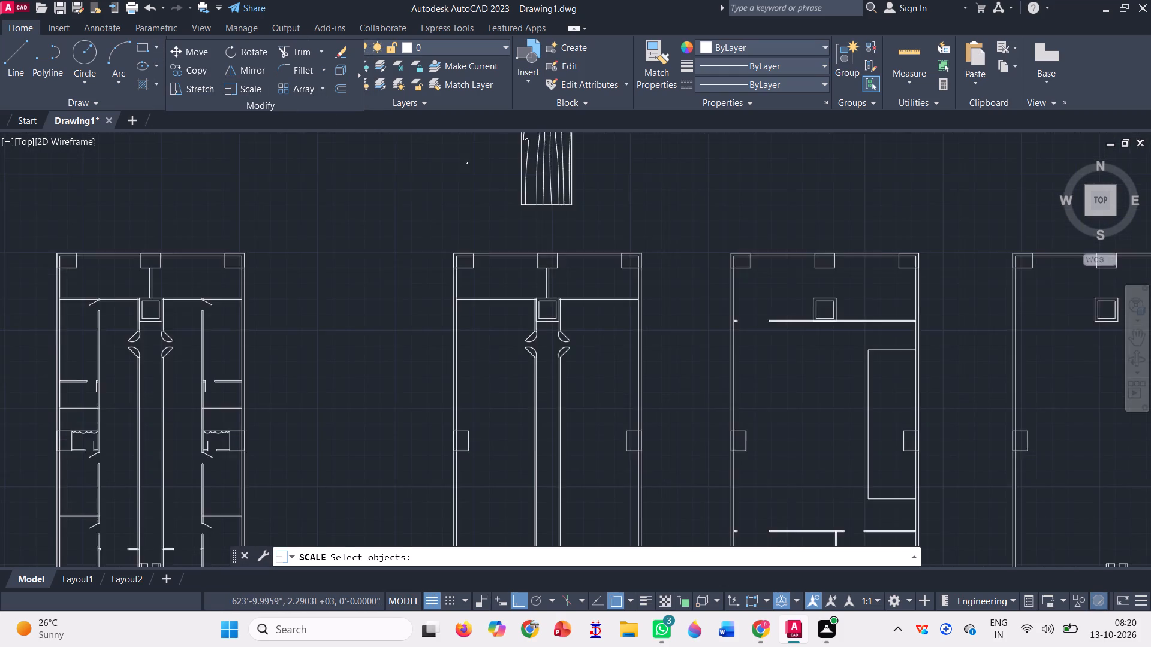
left_click(514, 192)
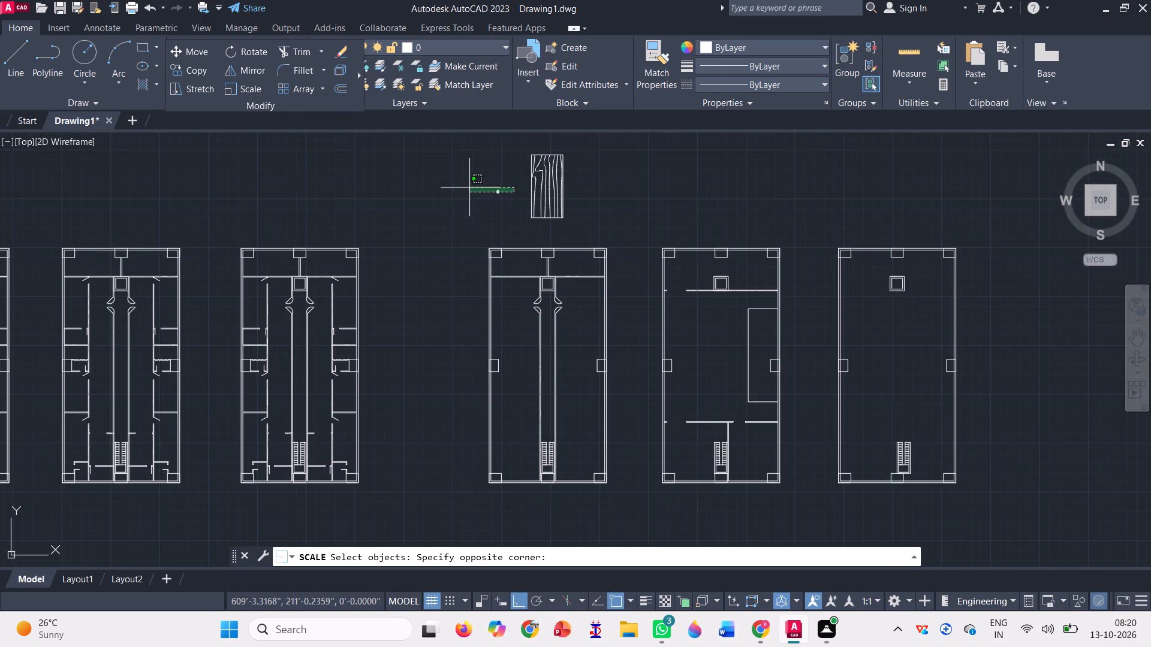
left_click(473, 183)
key("space")
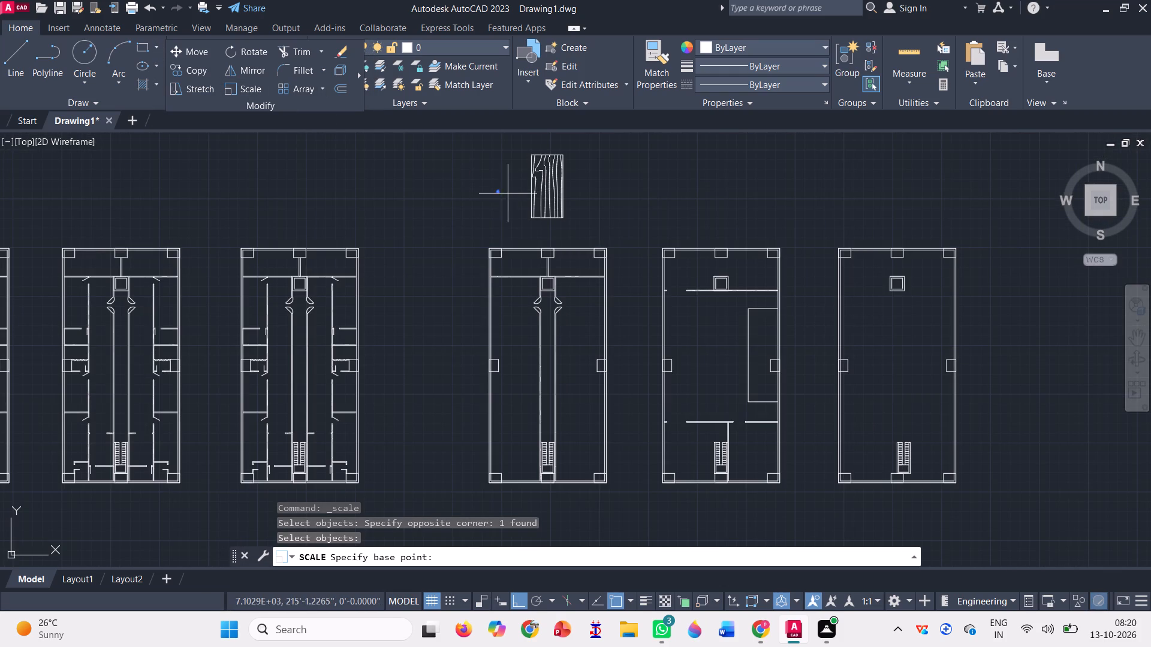
left_click(500, 191)
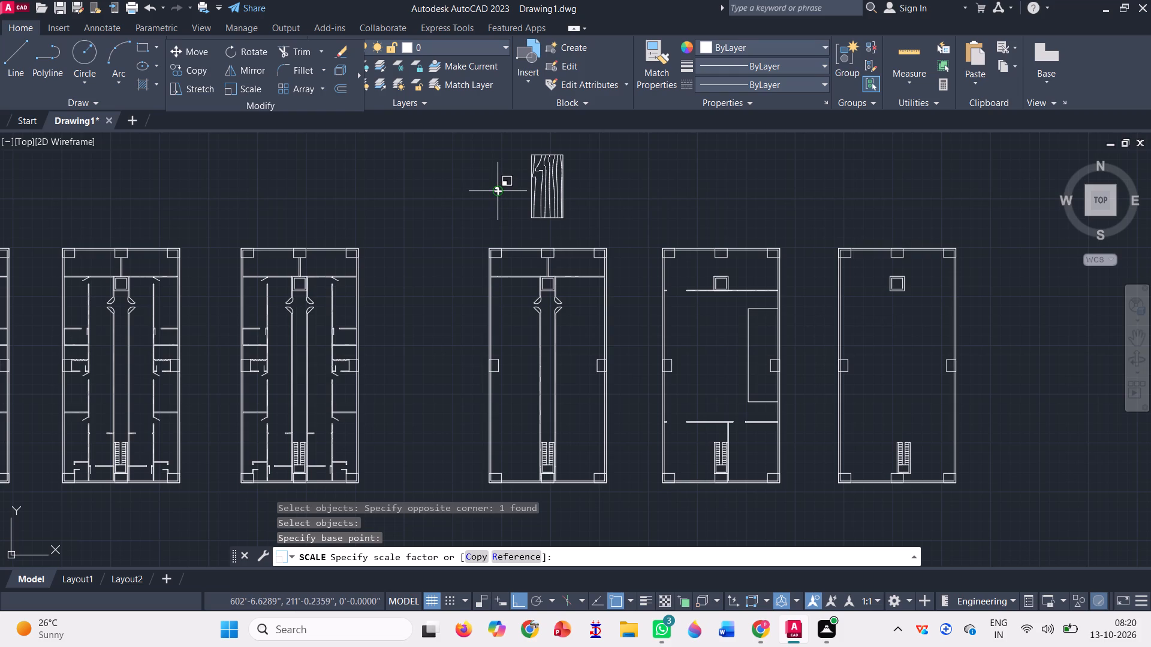
left_click(492, 184)
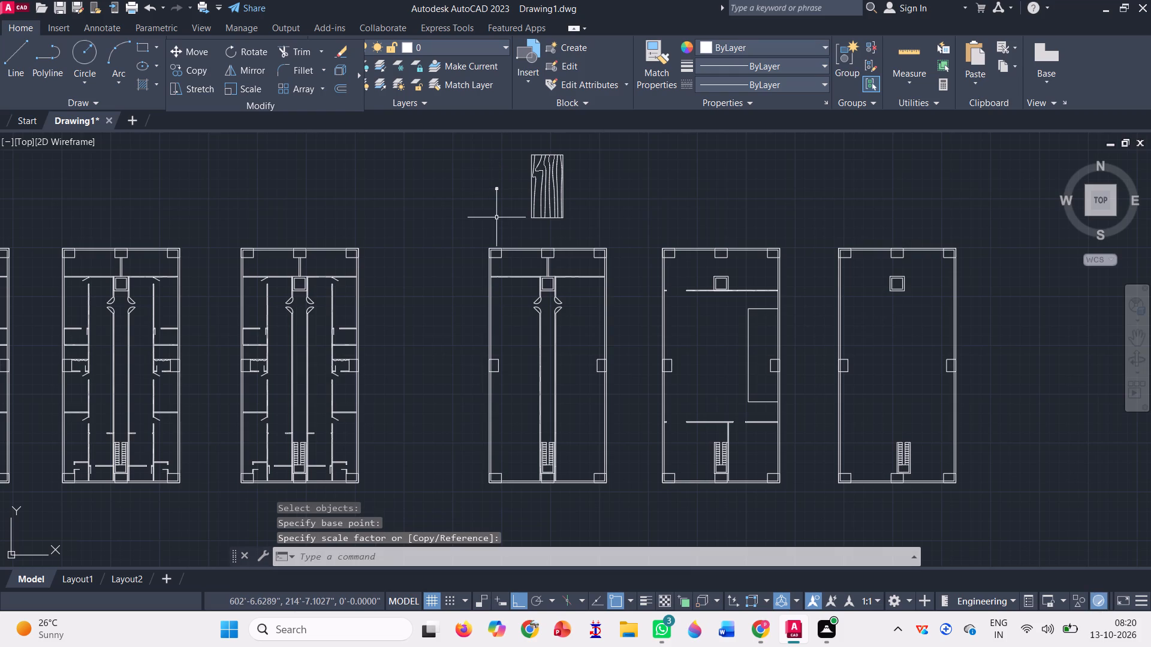
Enlarge the chair block further with a second freehand Scale about its lower-right corner.
scroll(504, 200, "up", 2)
scroll(489, 195, "down", 2)
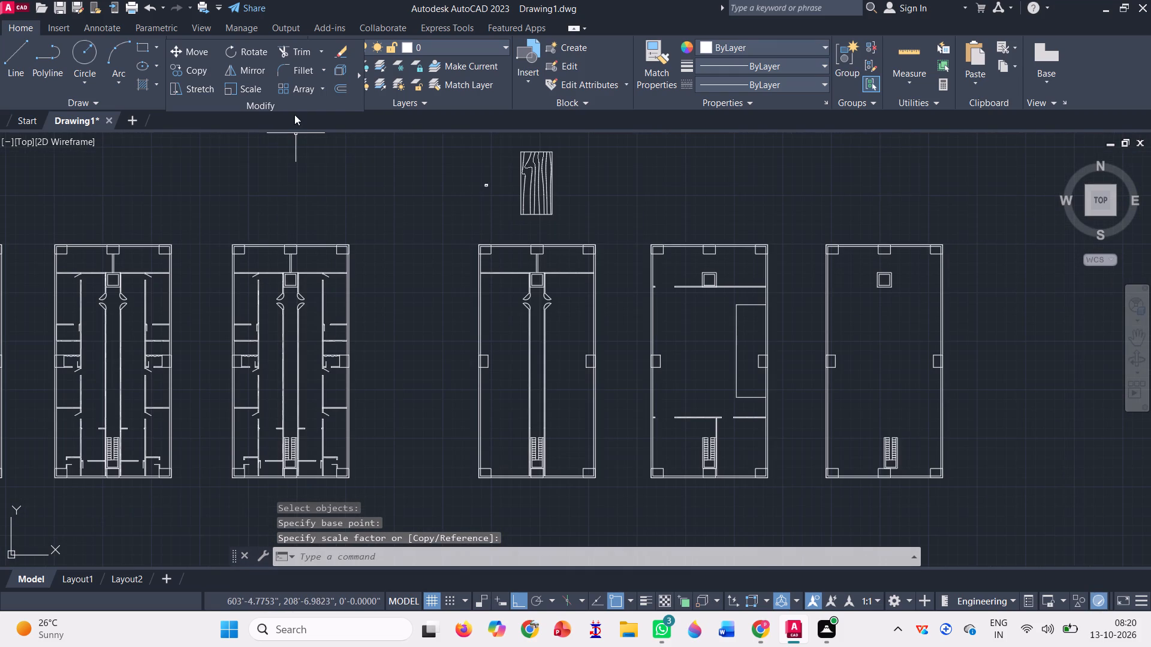
left_click(259, 81)
scroll(458, 171, "up", 2)
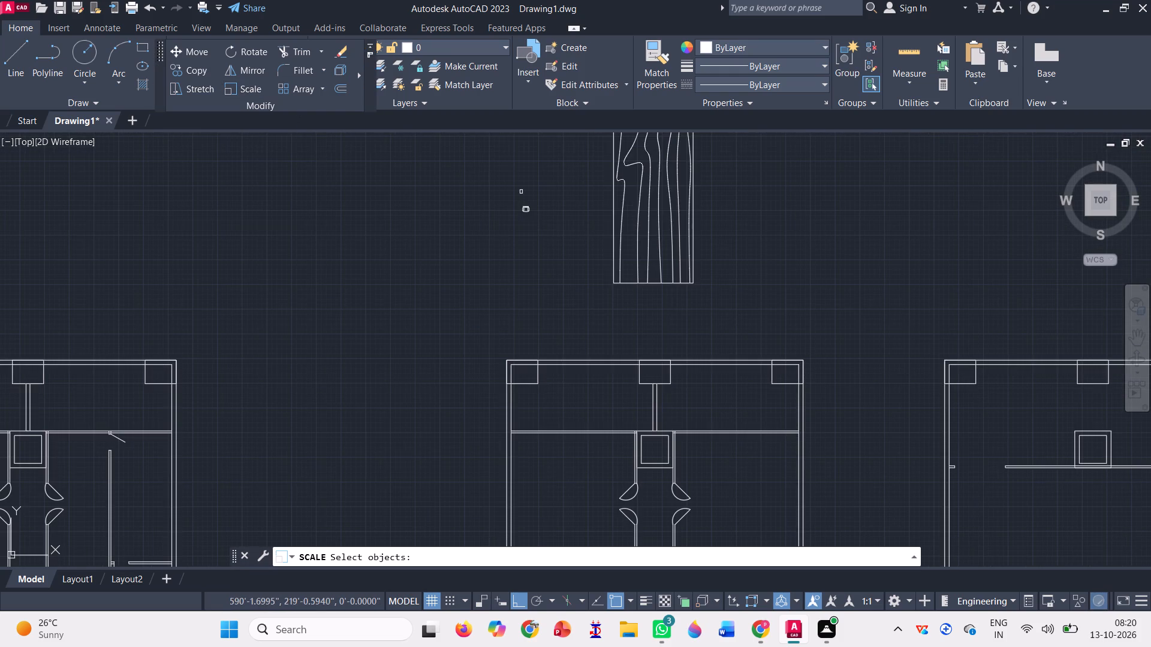
left_click(526, 207)
key("space")
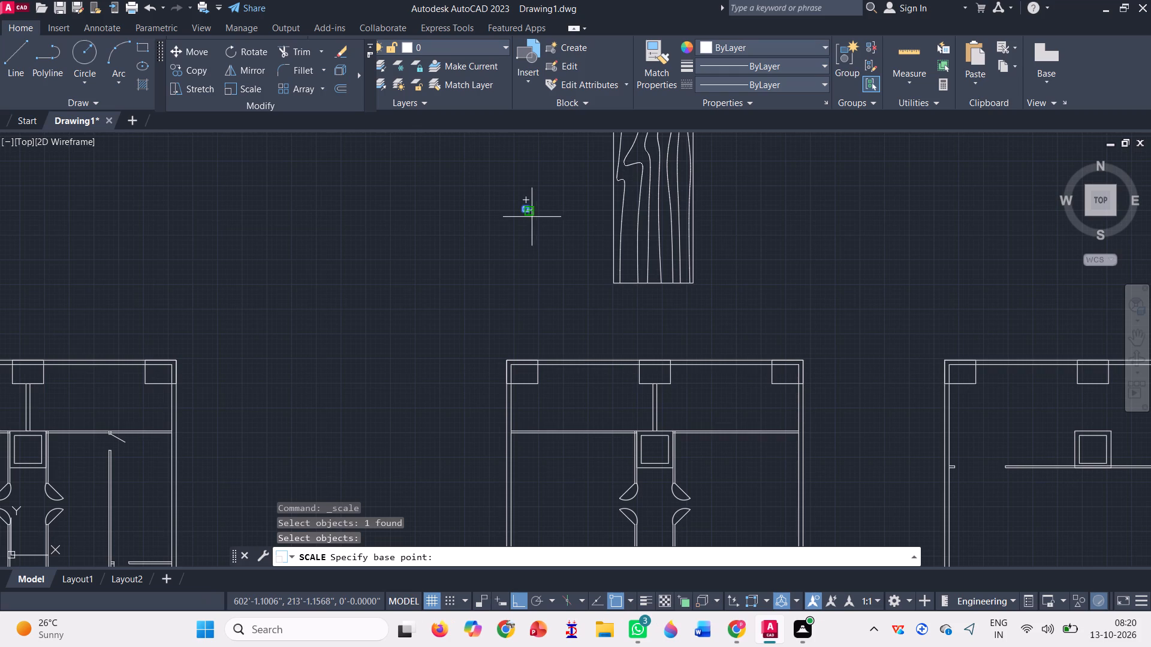
left_click(532, 215)
left_click(516, 204)
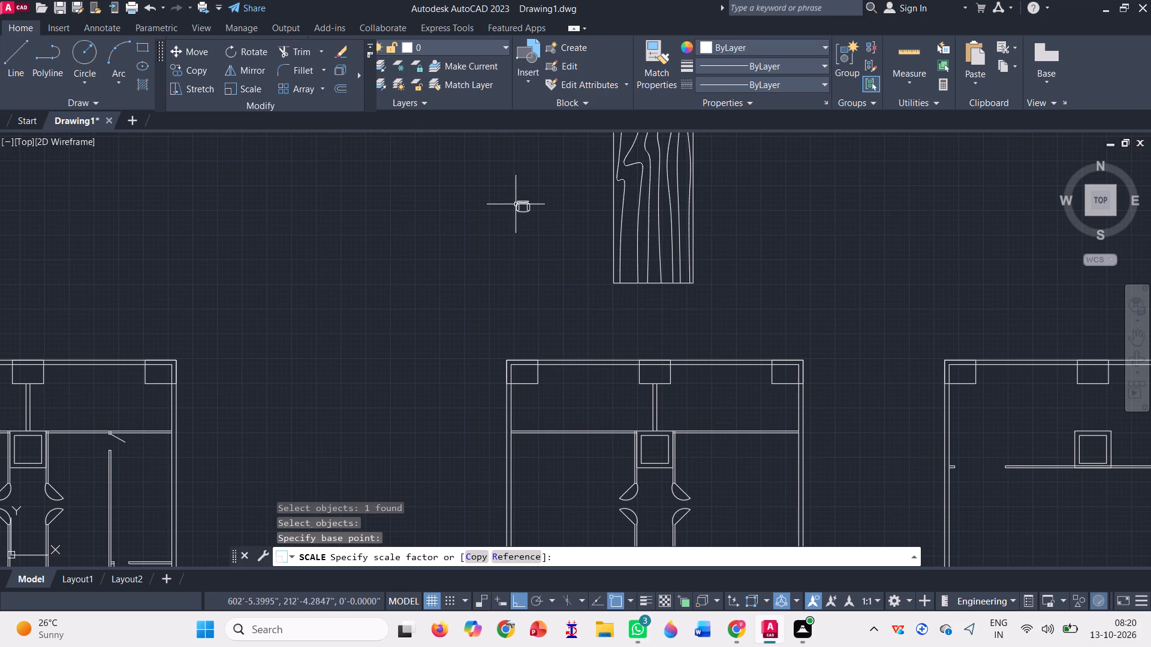
Turn Ortho off and move the table block into the seventh plan, in the lower room west of the staircase.
scroll(516, 207, "down", 2)
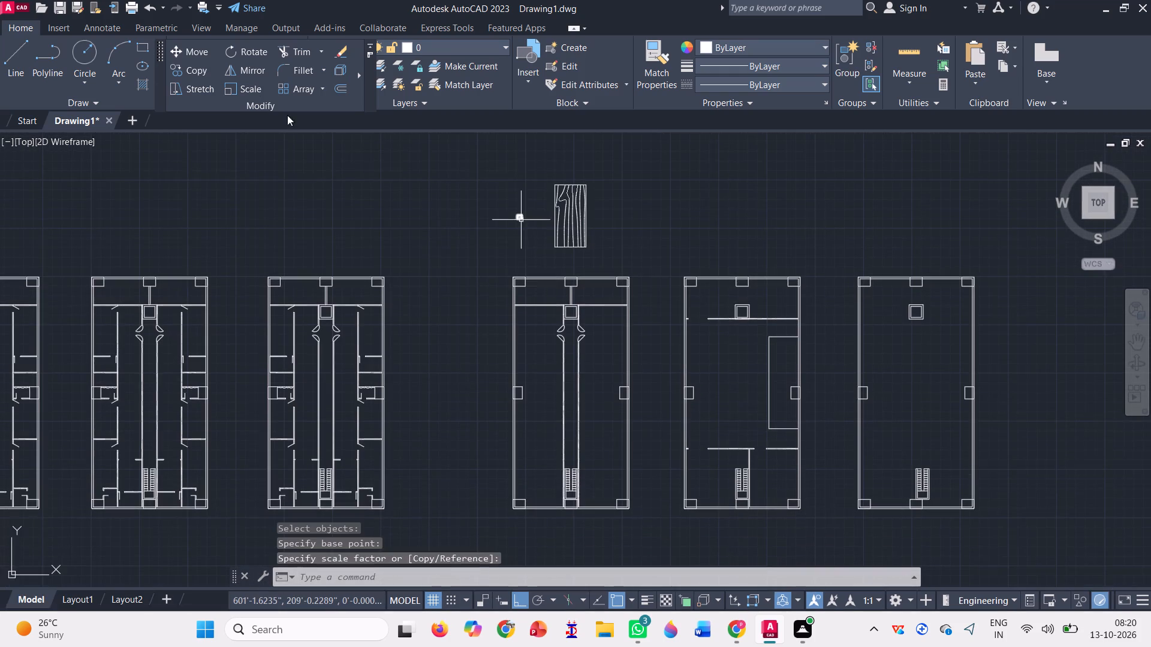
left_click(188, 50)
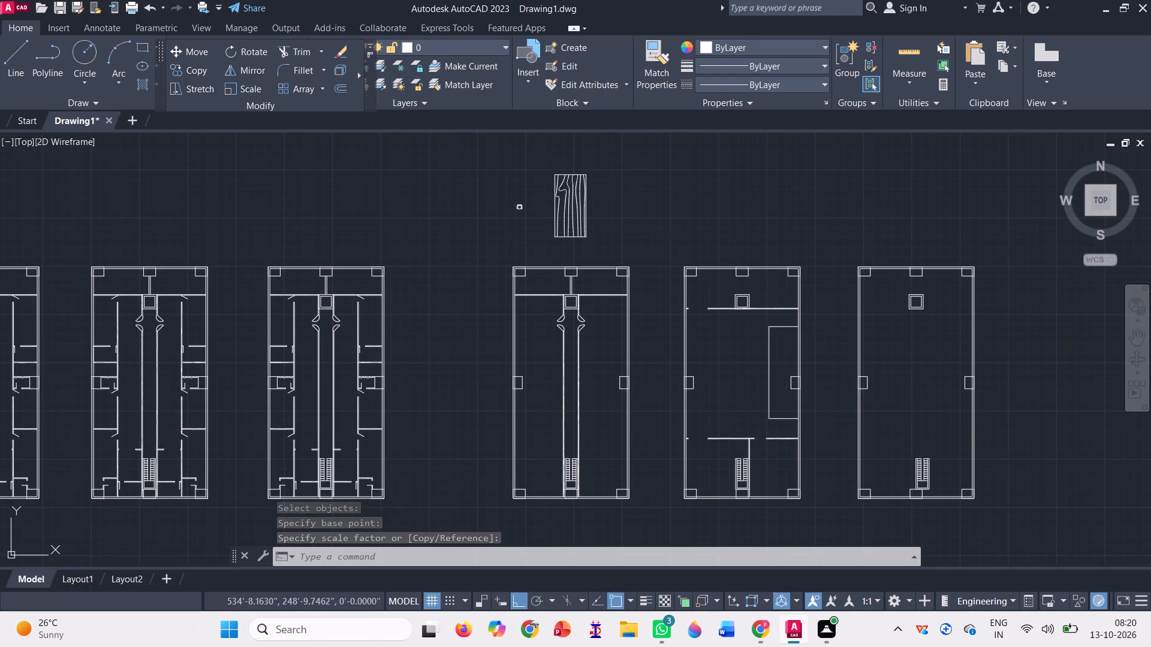
left_click(565, 213)
key("space")
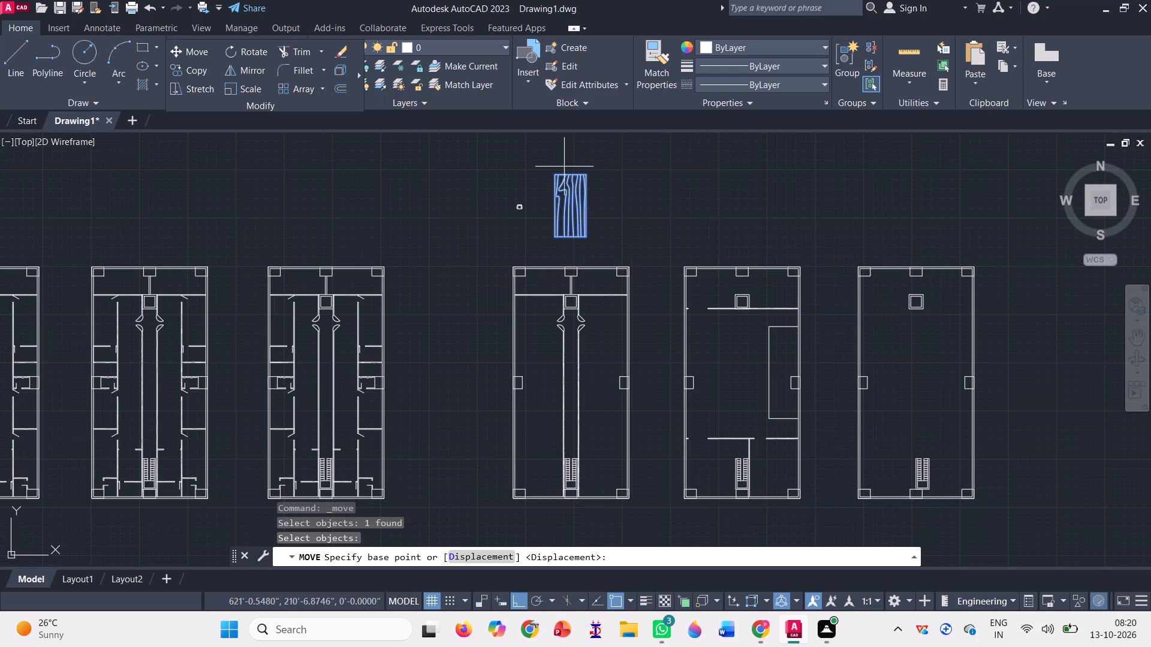
left_click(567, 172)
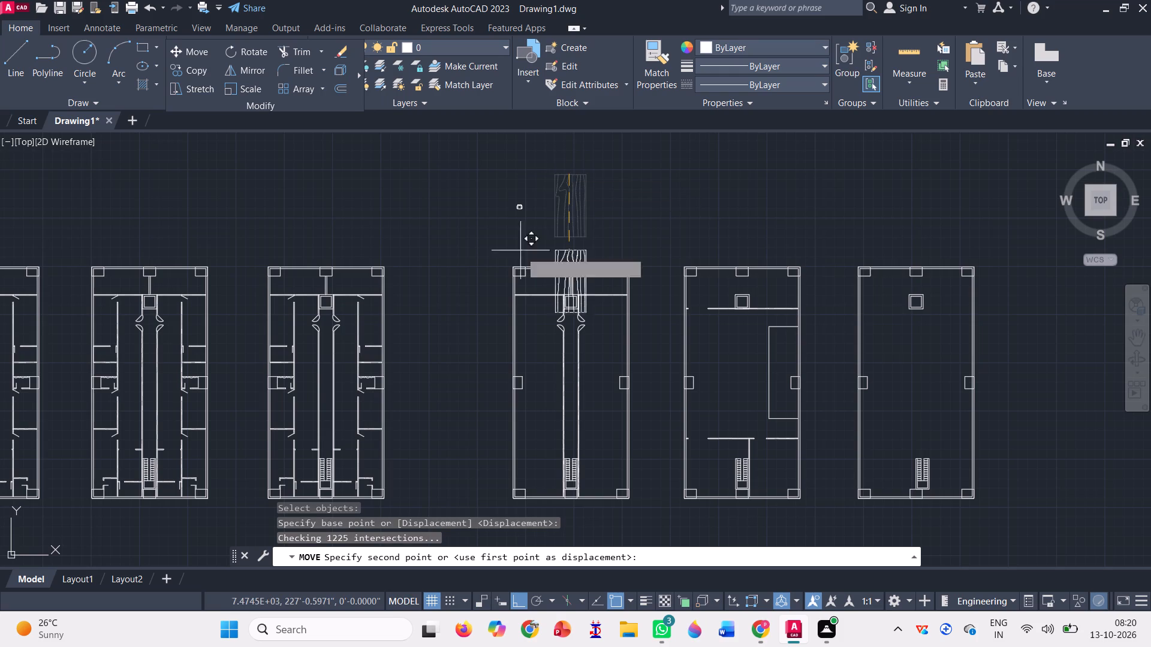
key("F8")
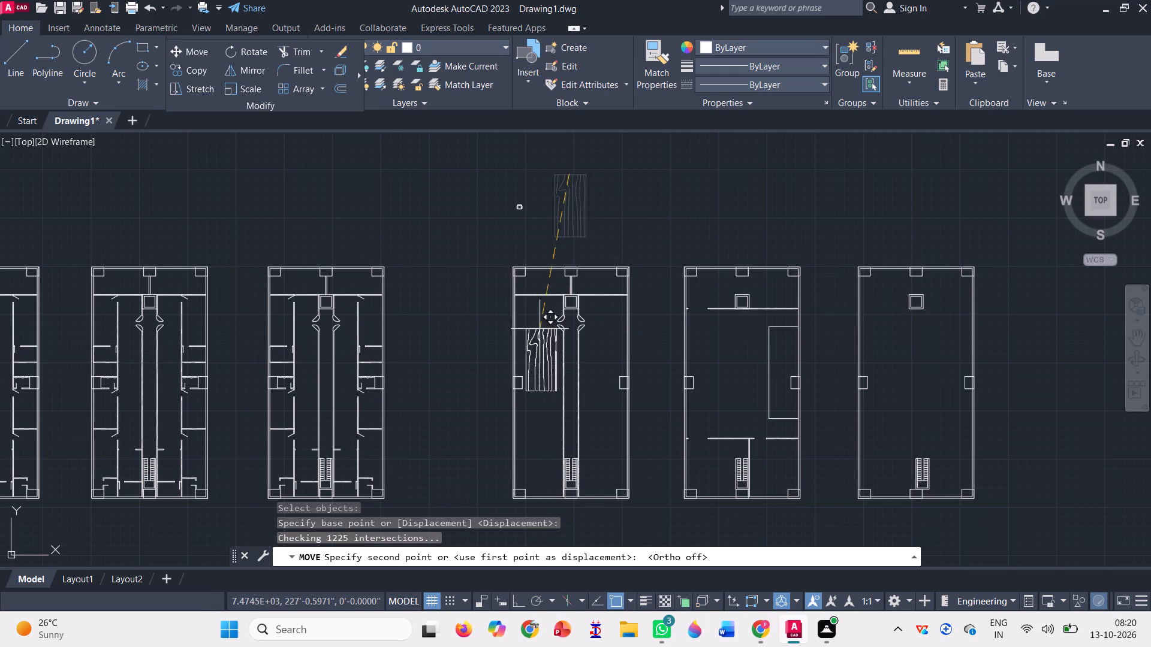
scroll(540, 329, "up", 2)
scroll(528, 238, "down", 1)
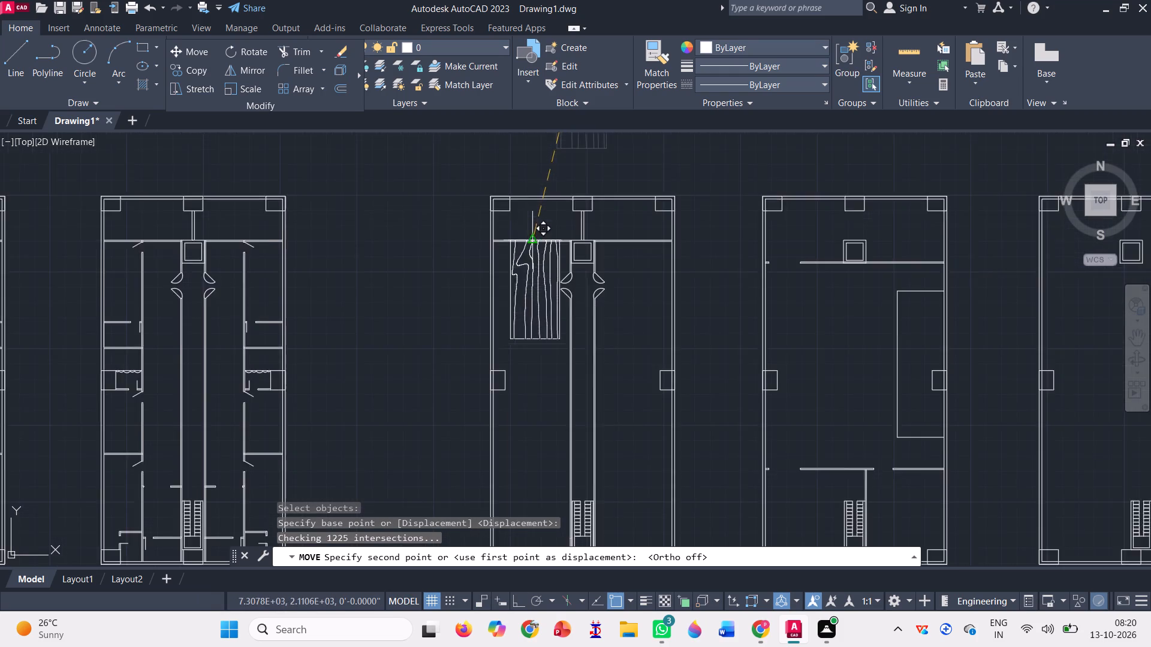
scroll(529, 252, "down", 1)
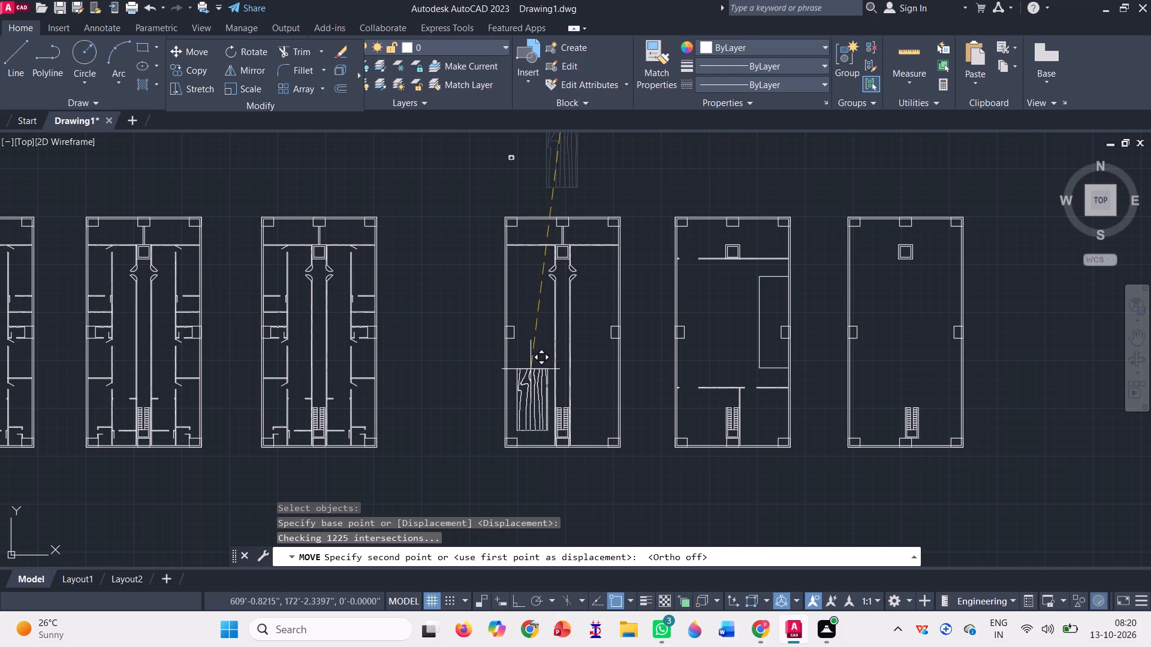
left_click(531, 369)
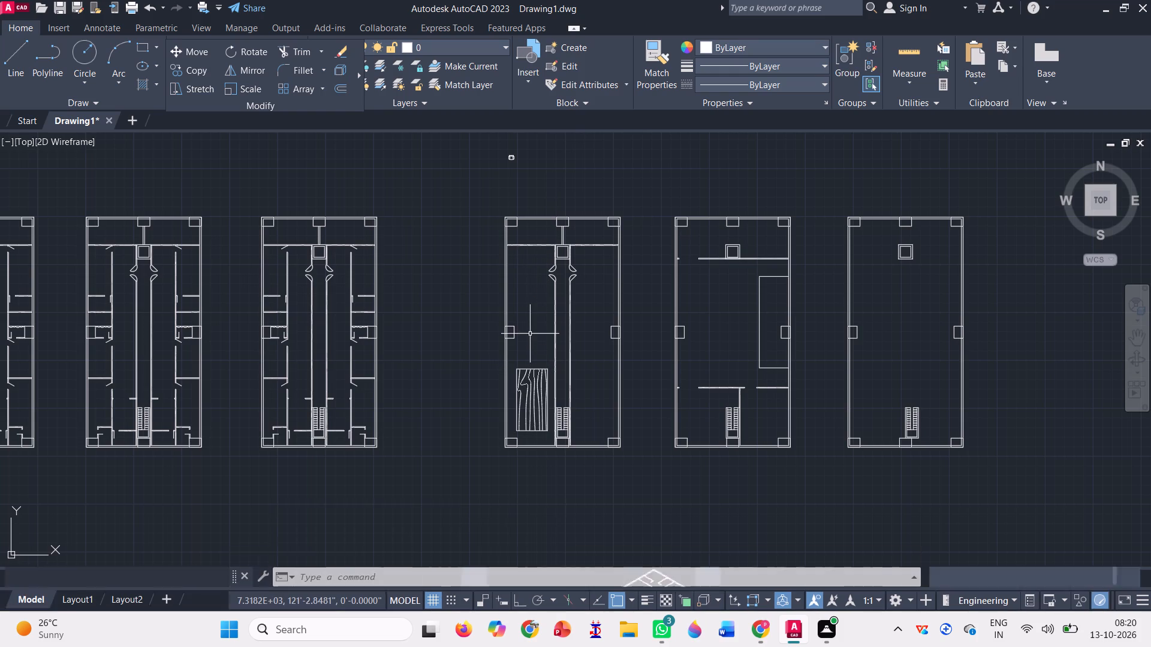
Scale the table block down freehand about its lower-right corner to roughly two thirds of its size.
left_click(239, 86)
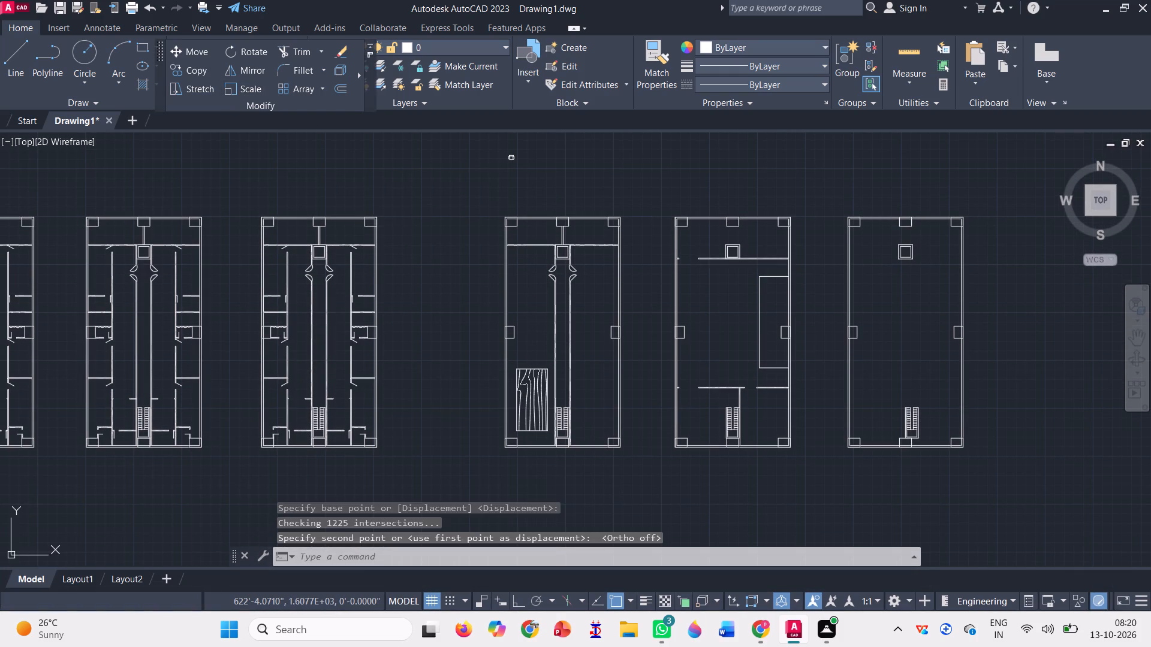
left_click(529, 382)
key("space")
scroll(556, 450, "up", 1)
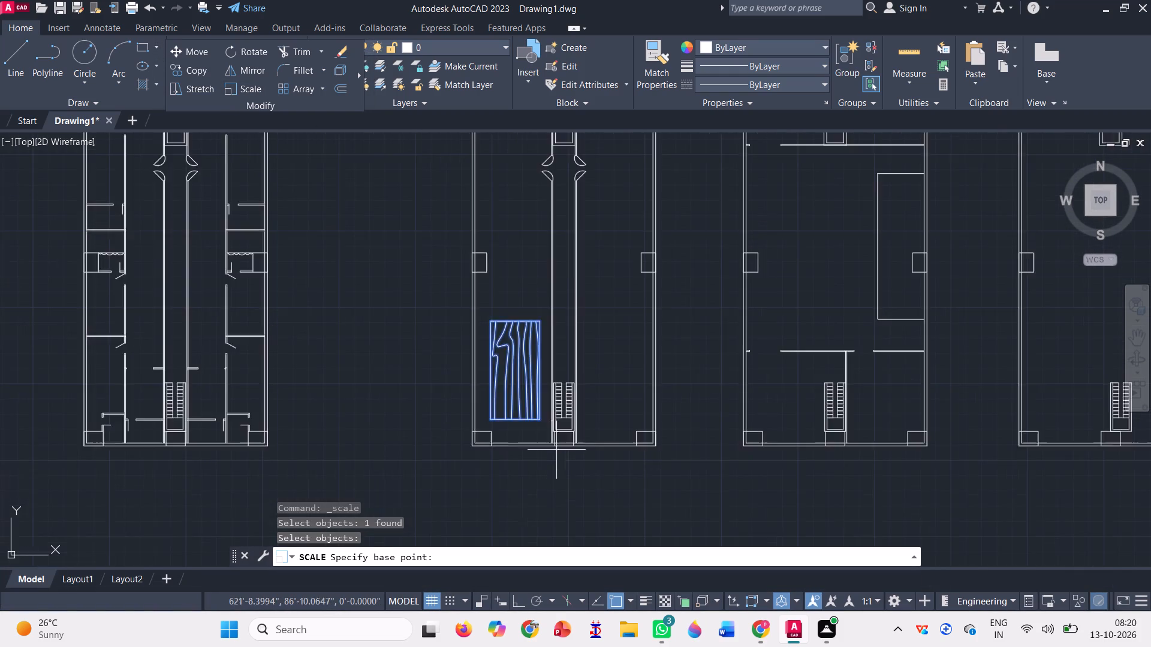
scroll(556, 450, "up", 2)
left_click(508, 368)
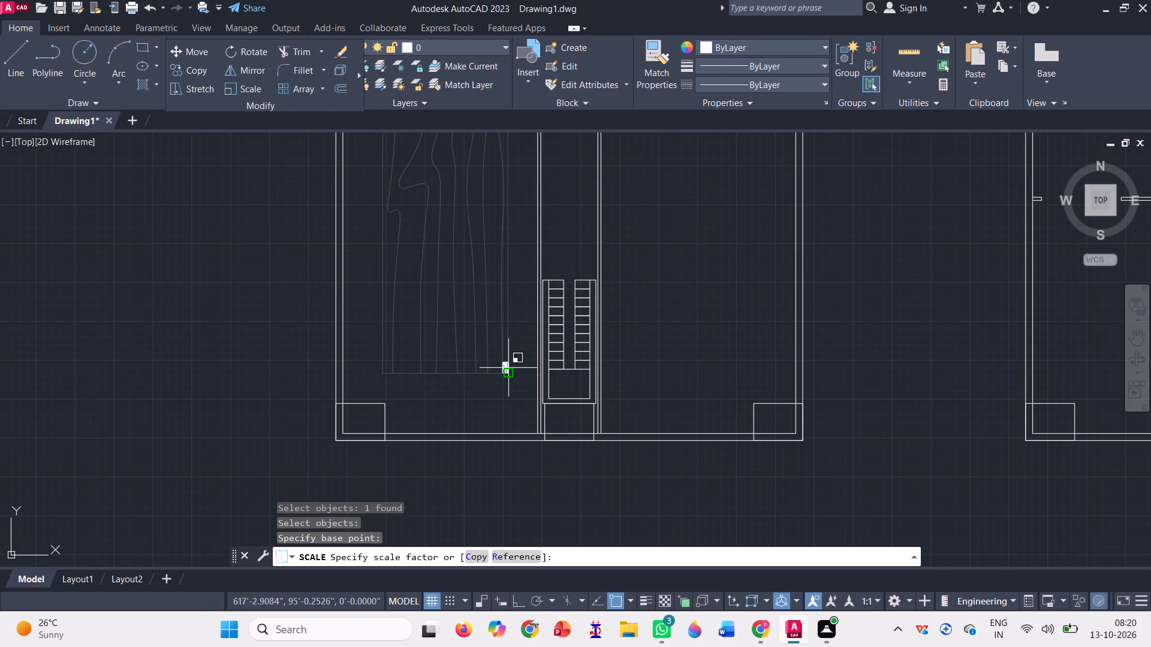
scroll(508, 371, "down", 3)
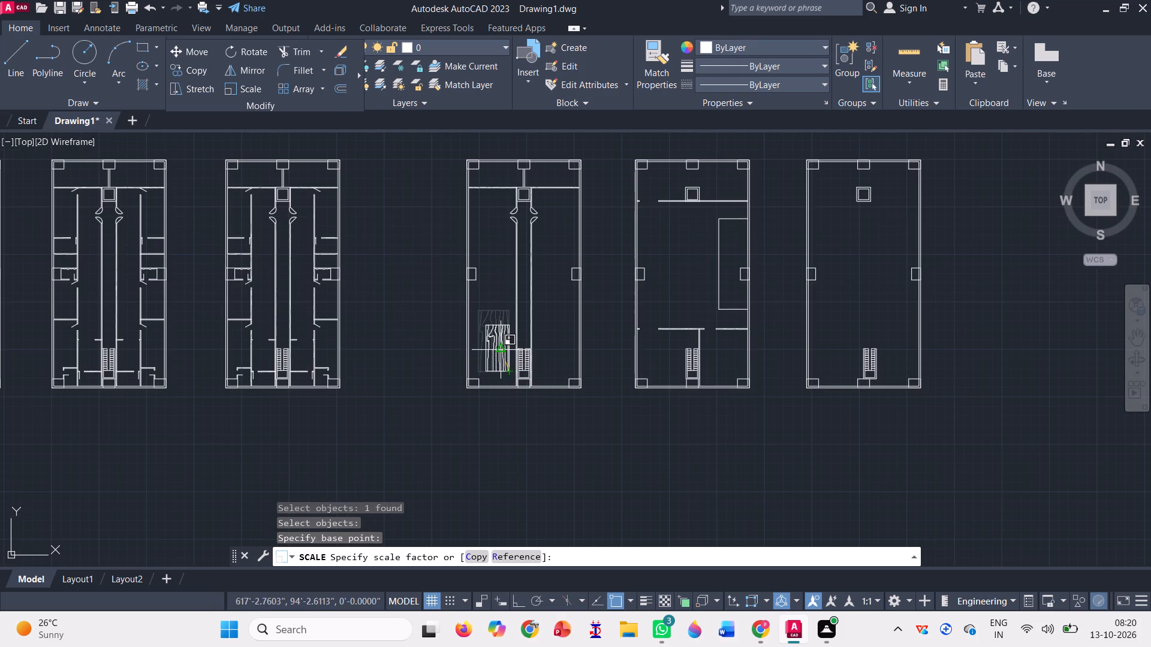
left_click(504, 352)
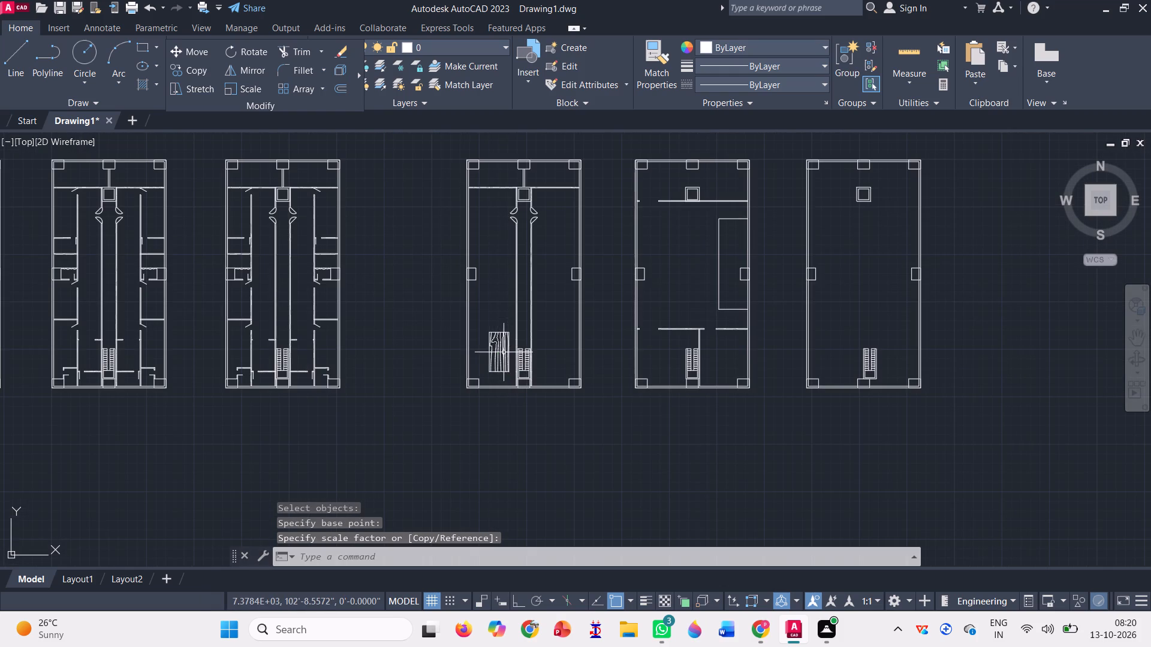
Move the table block slightly west within the seventh plan's lower room, away from the staircase.
left_click(197, 56)
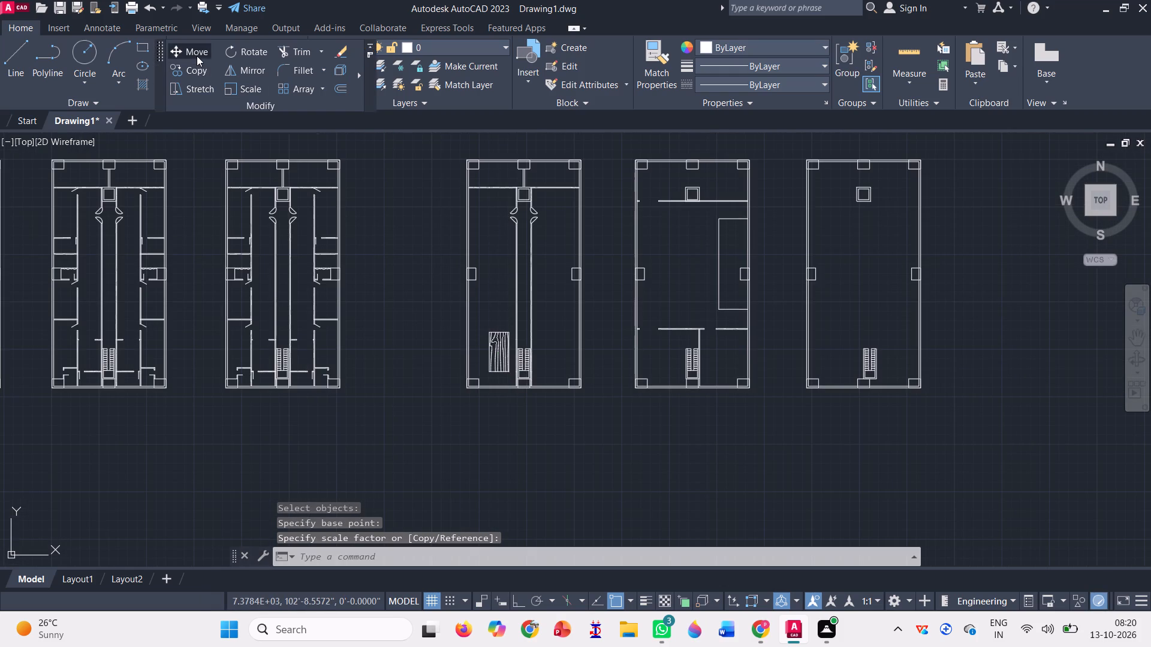
left_click(494, 343)
key("space")
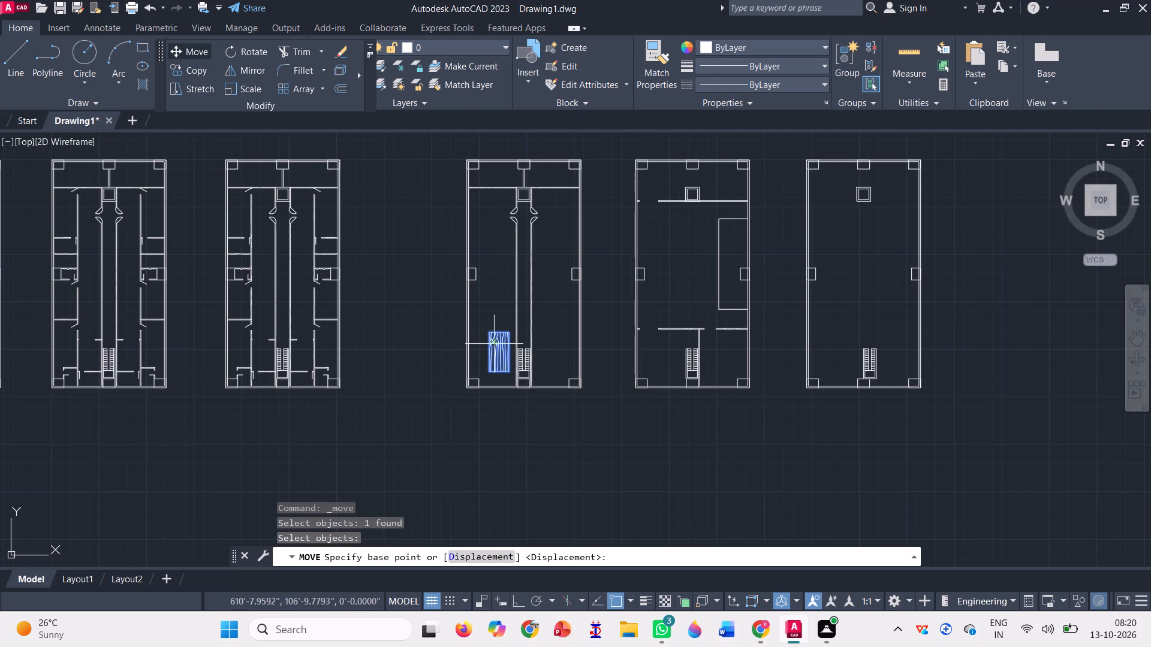
left_click(498, 357)
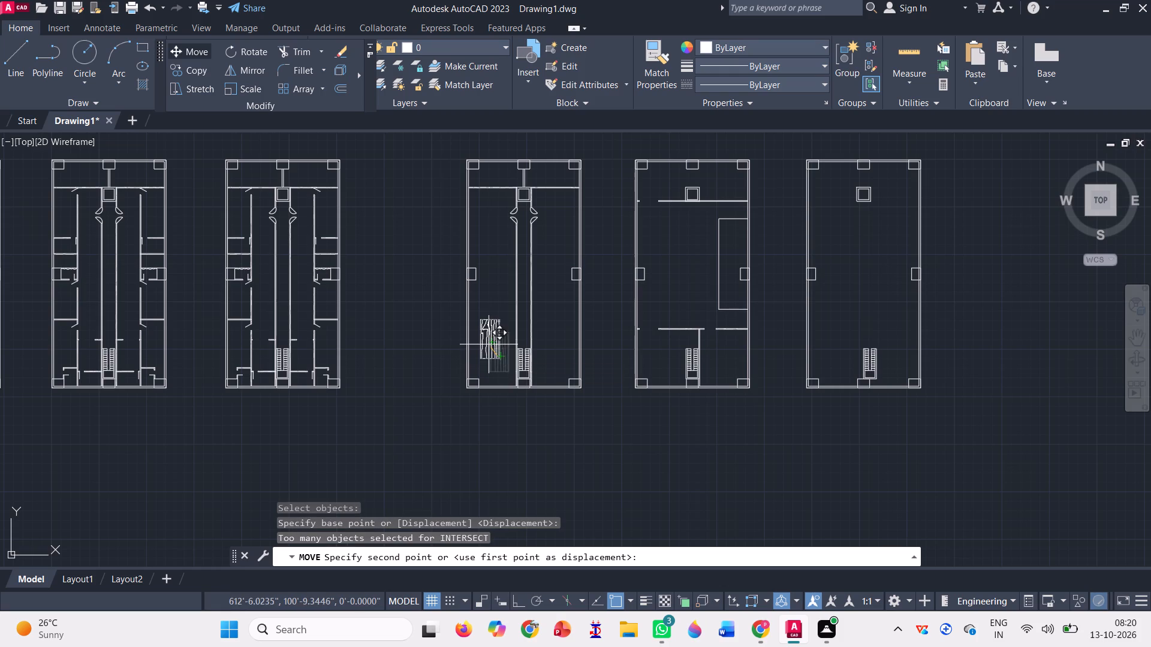
scroll(489, 343, "up", 2)
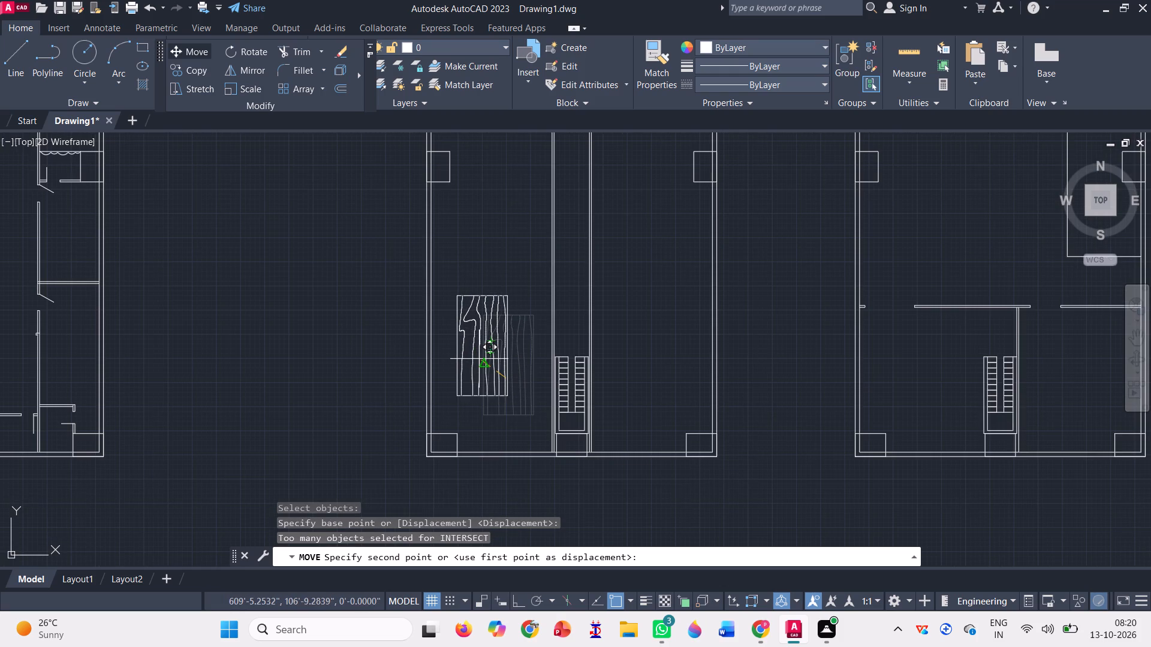
left_click(483, 361)
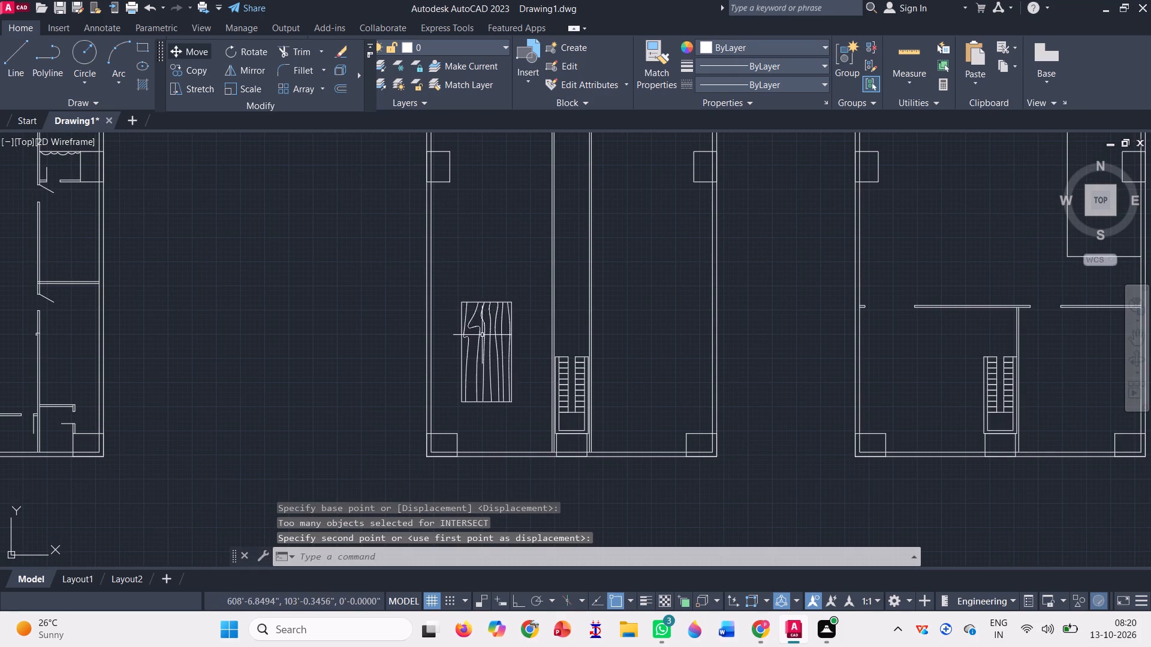
Copy the table block twice northward to form a column of three tables along the seventh plan's west side.
scroll(443, 353, "down", 1)
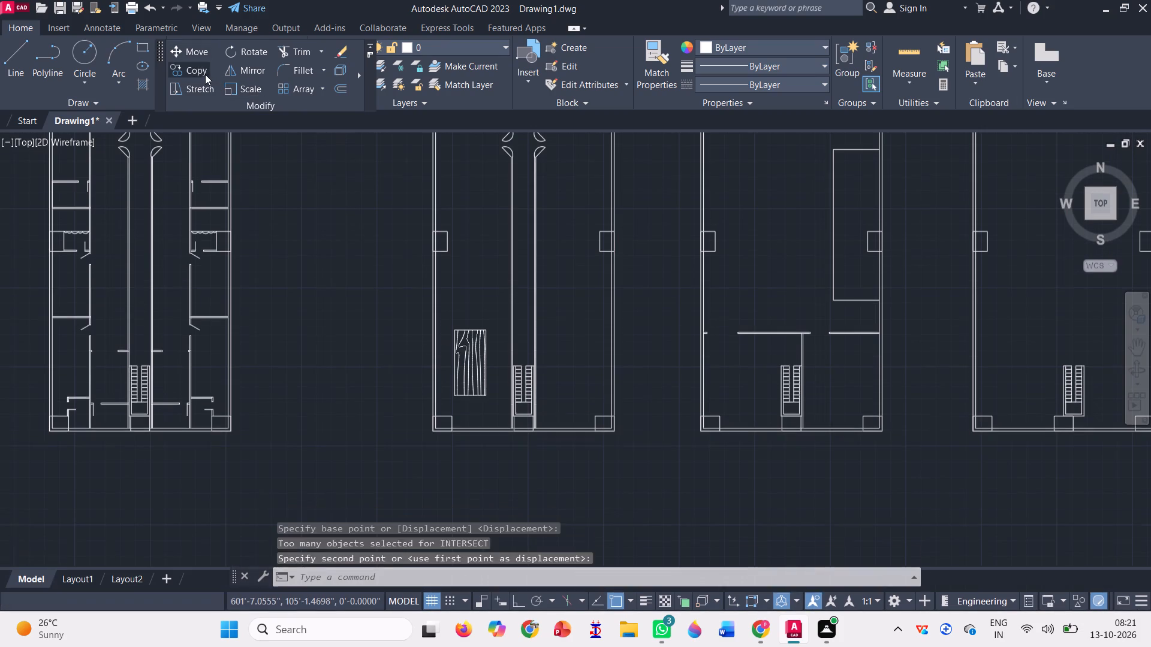
left_click(197, 69)
left_click(477, 359)
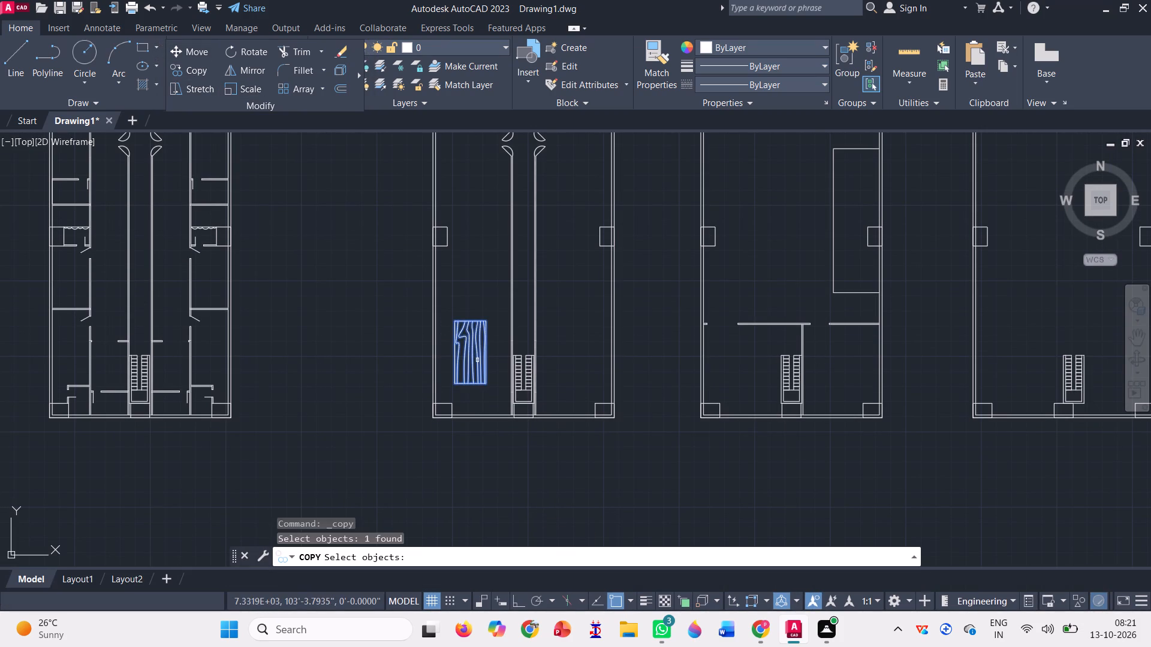
key("space")
left_click(469, 351)
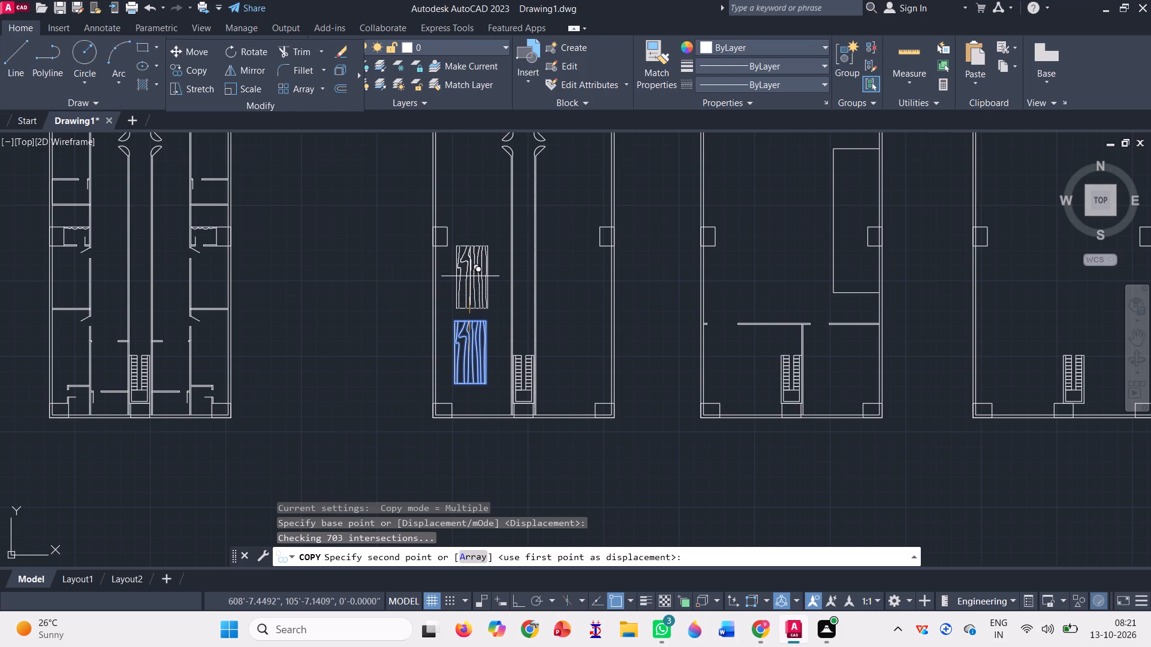
left_click(470, 276)
scroll(465, 357, "down", 1)
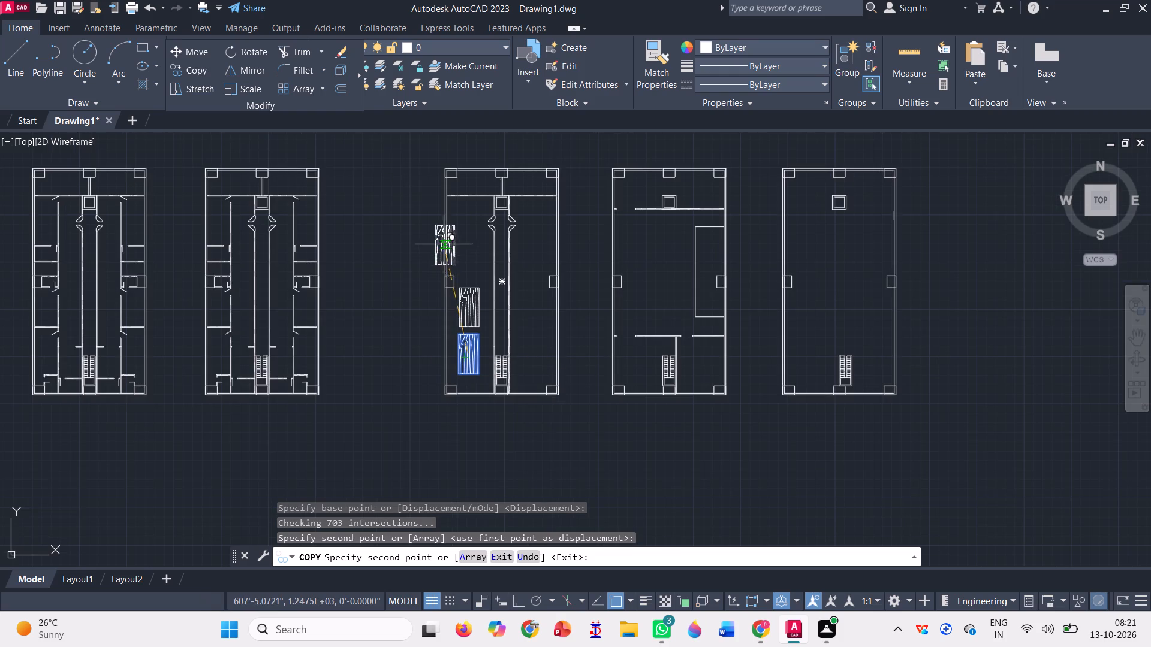
scroll(468, 259, "up", 1)
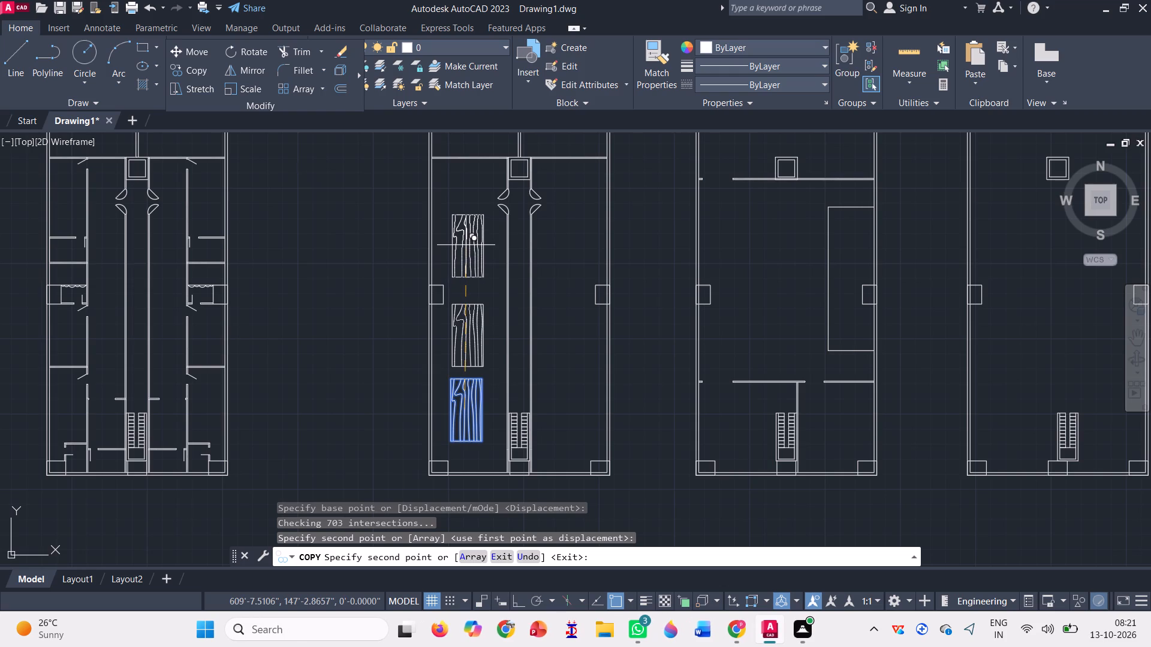
left_click(466, 243)
key("space")
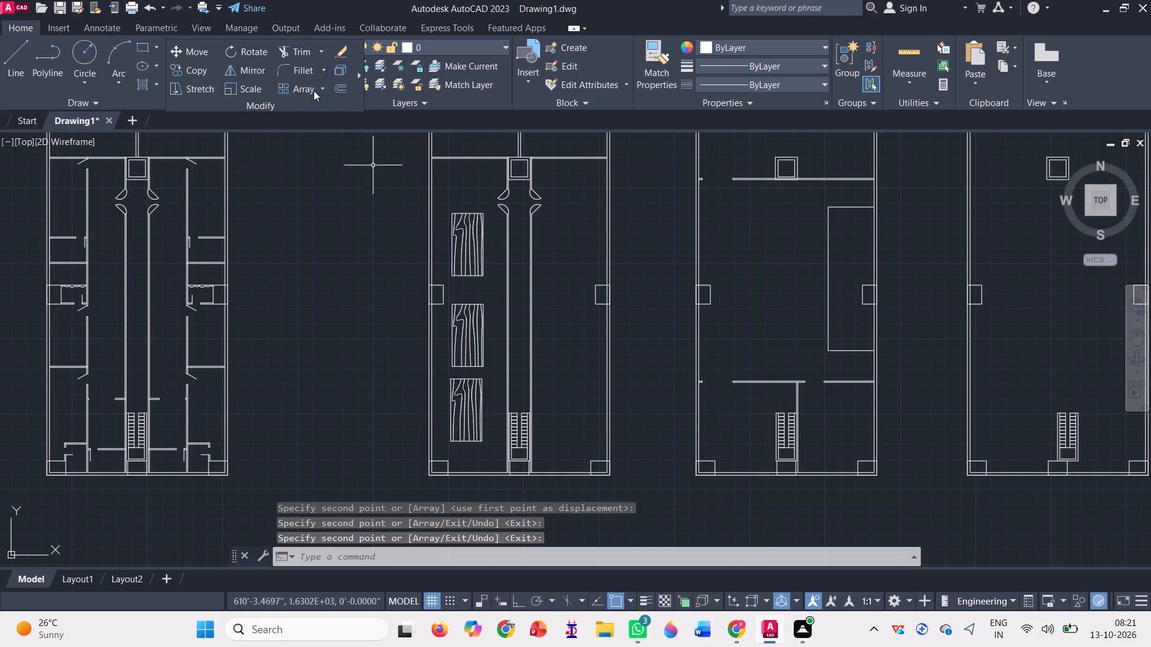
Move the two southern table blocks together slightly south, toward the seventh plan's bottom wall.
left_click(196, 52)
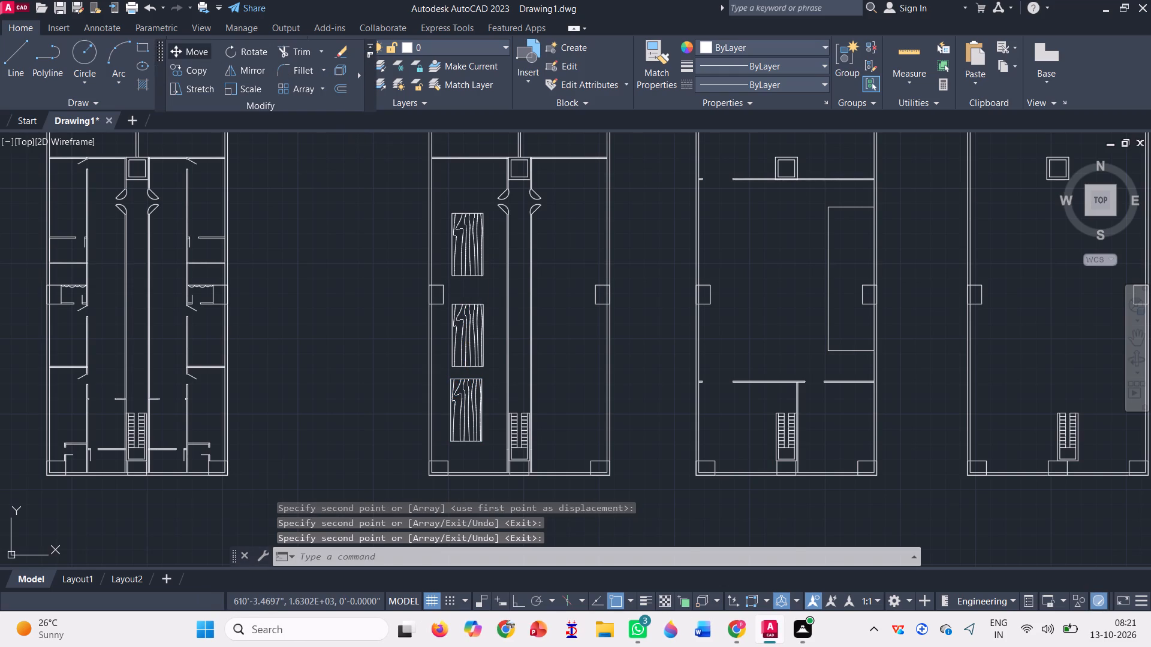
scroll(468, 409, "up", 1)
left_click(468, 409)
left_click(466, 281)
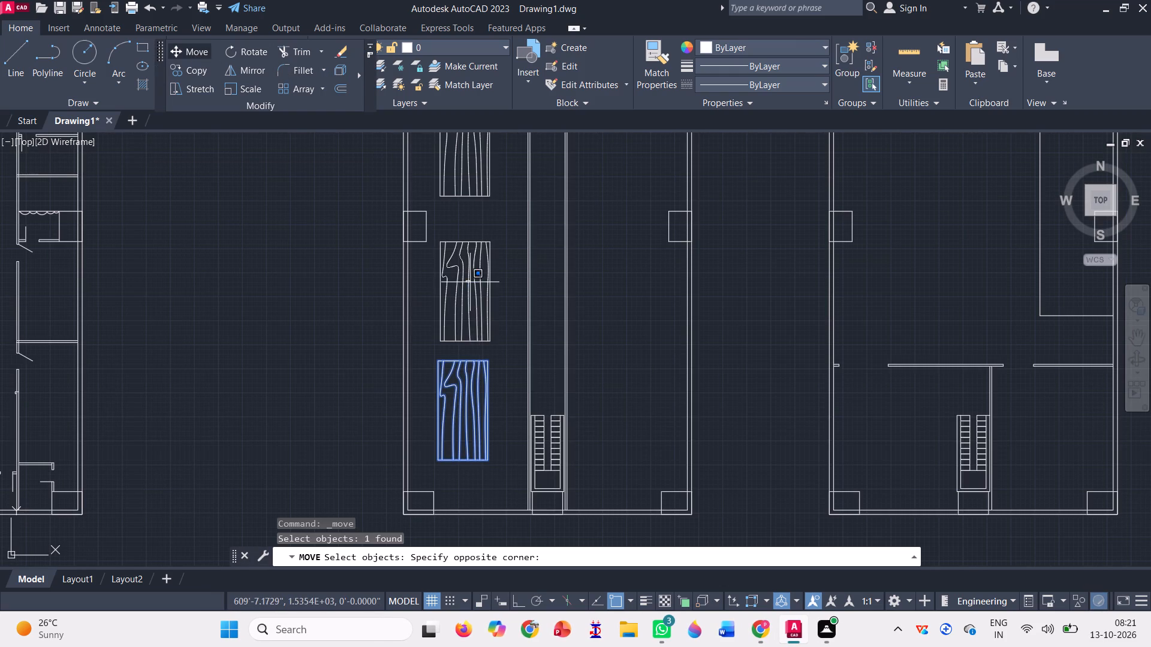
left_click(470, 280)
left_click(459, 292)
left_click(436, 321)
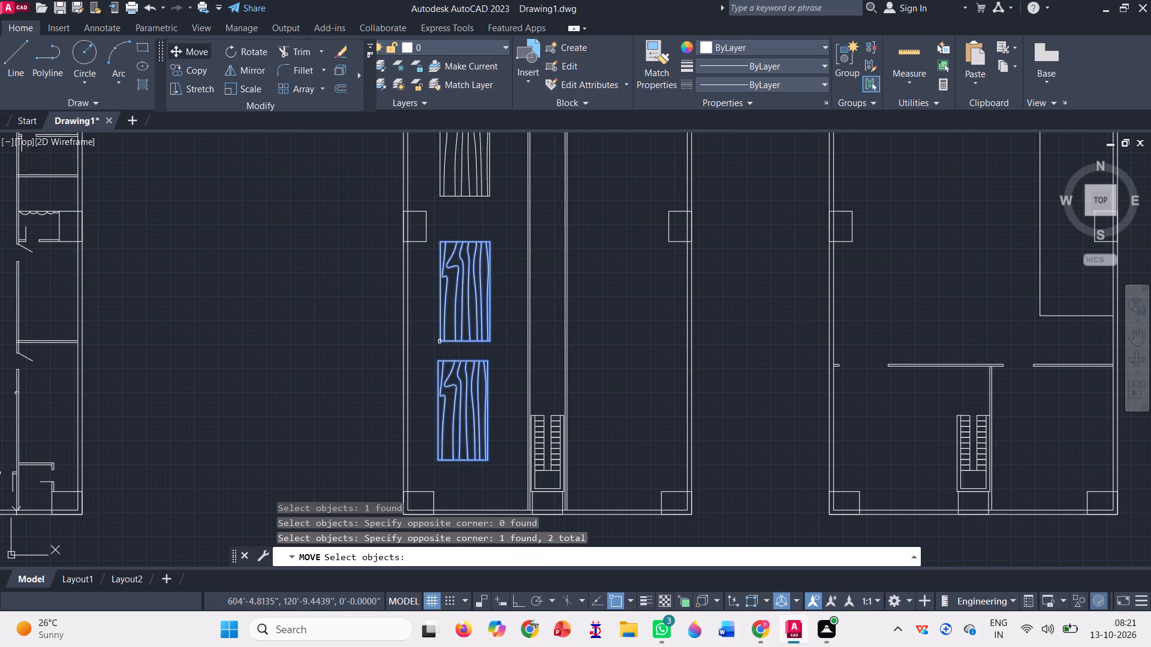
key("space")
left_click(461, 462)
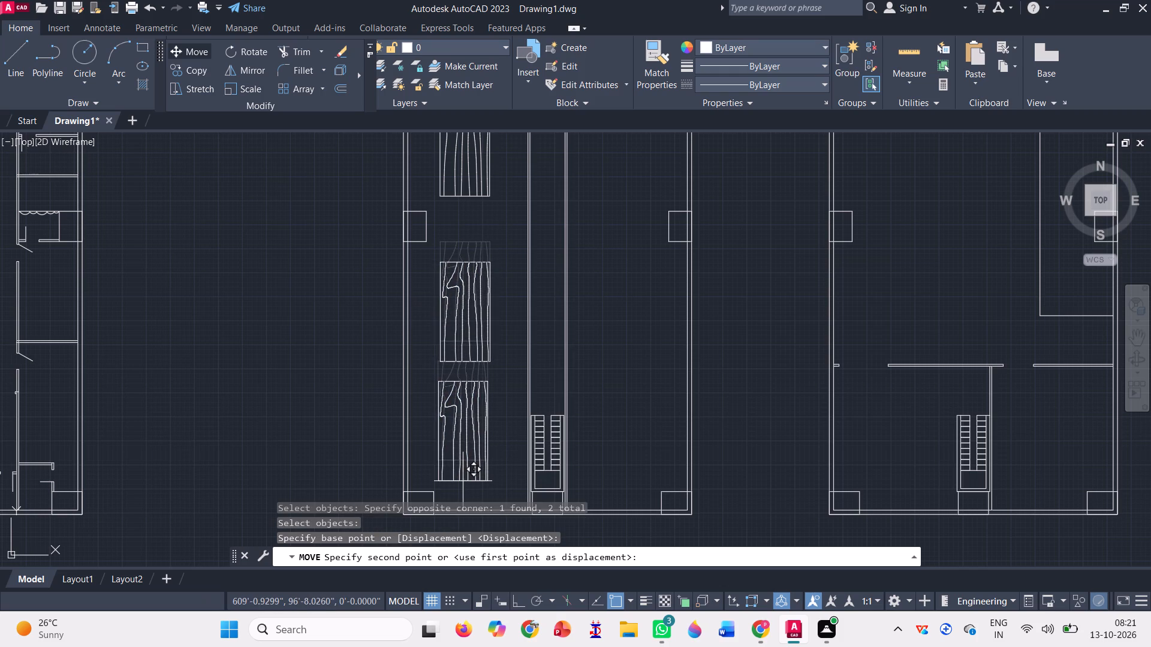
left_click(463, 481)
Rotate the chair block above the seventh plan by 90 degrees with Ortho on, so its back faces west.
scroll(462, 481, "down", 2)
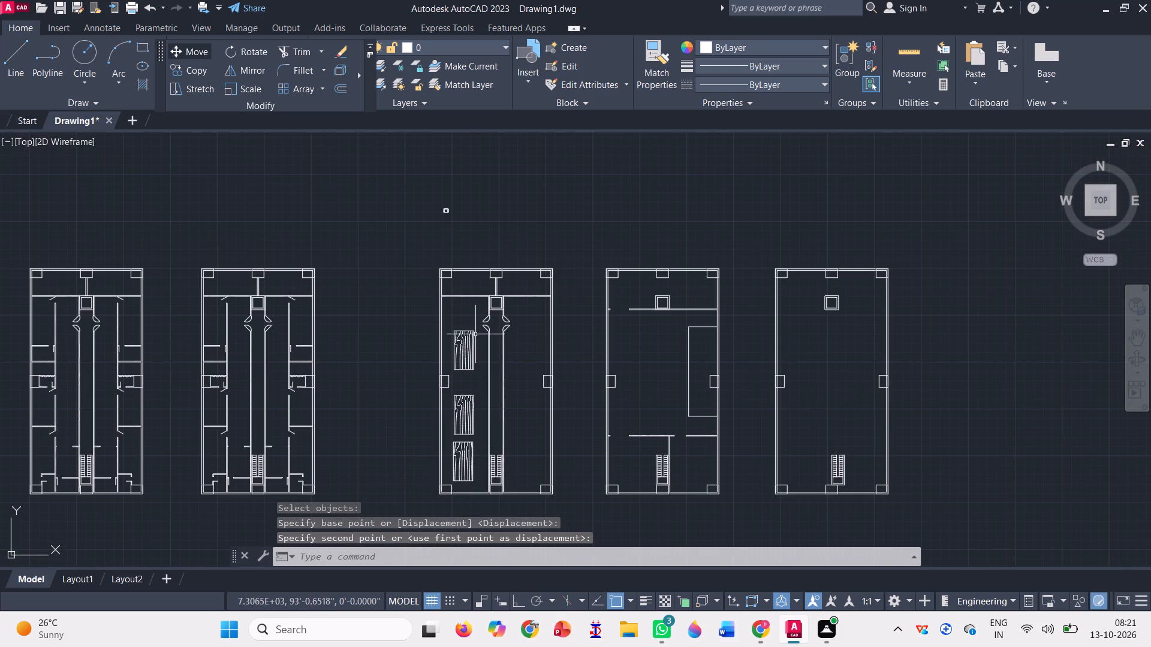
scroll(436, 220, "up", 2)
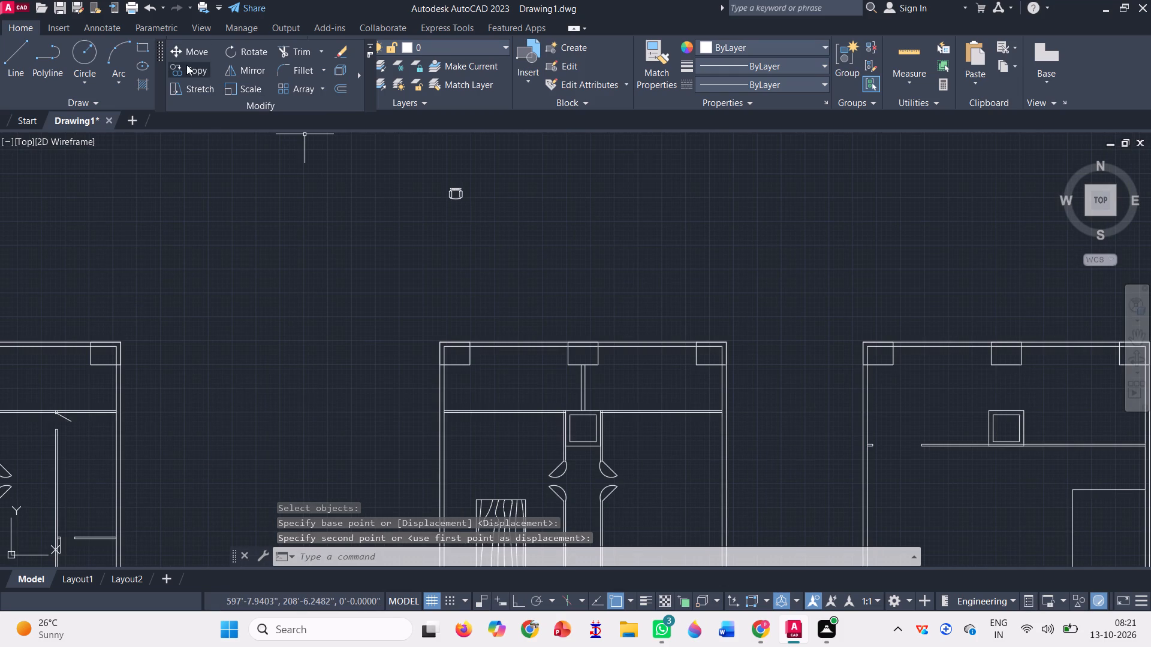
left_click(237, 52)
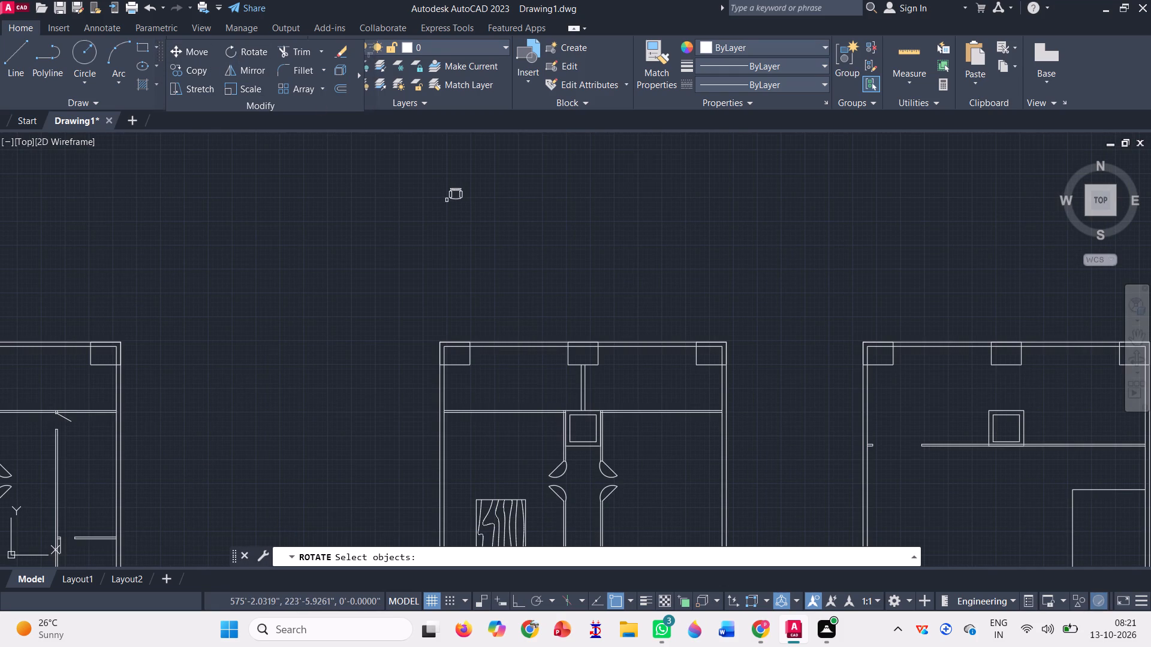
left_click(456, 191)
key("space")
left_click(471, 203)
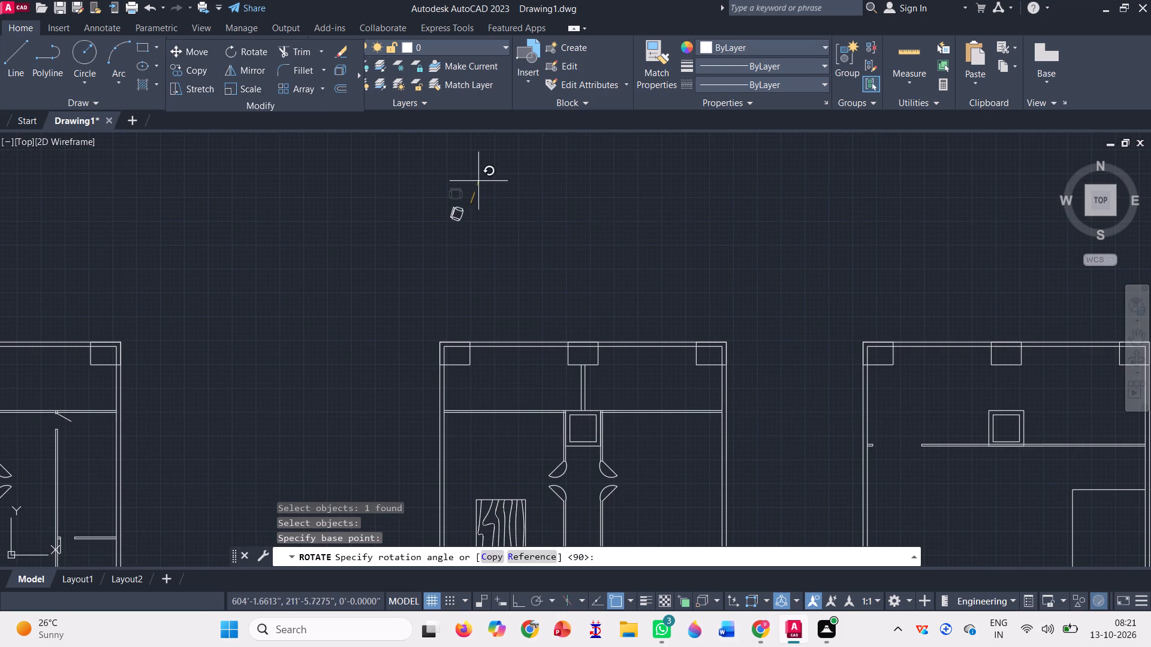
key("F8")
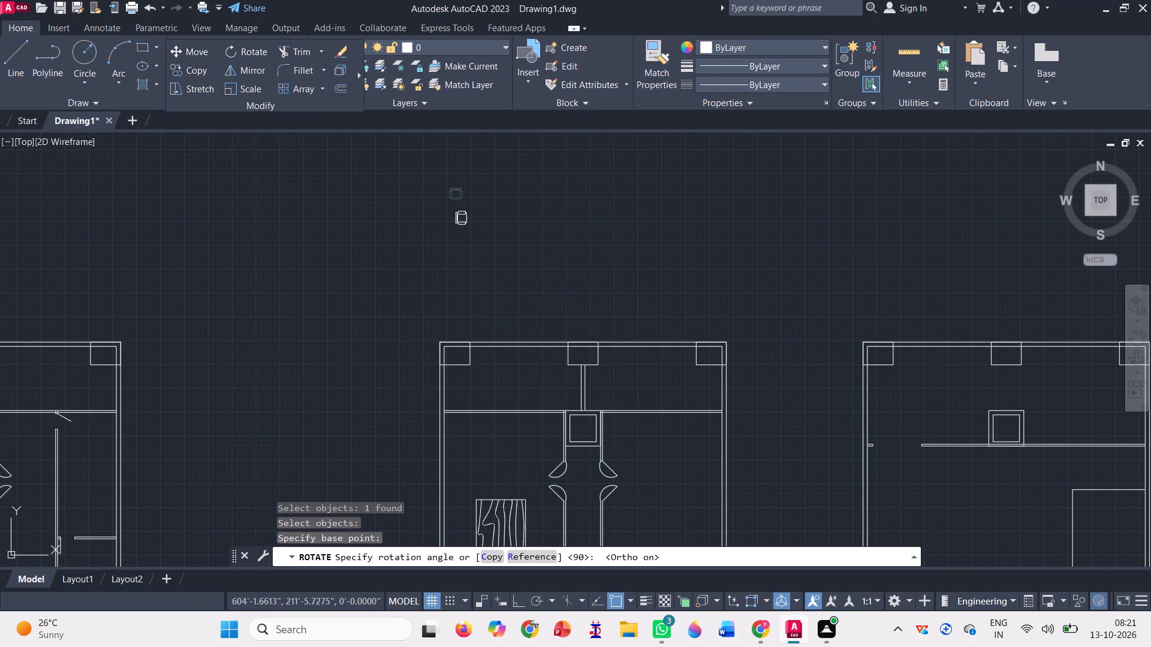
left_click(469, 155)
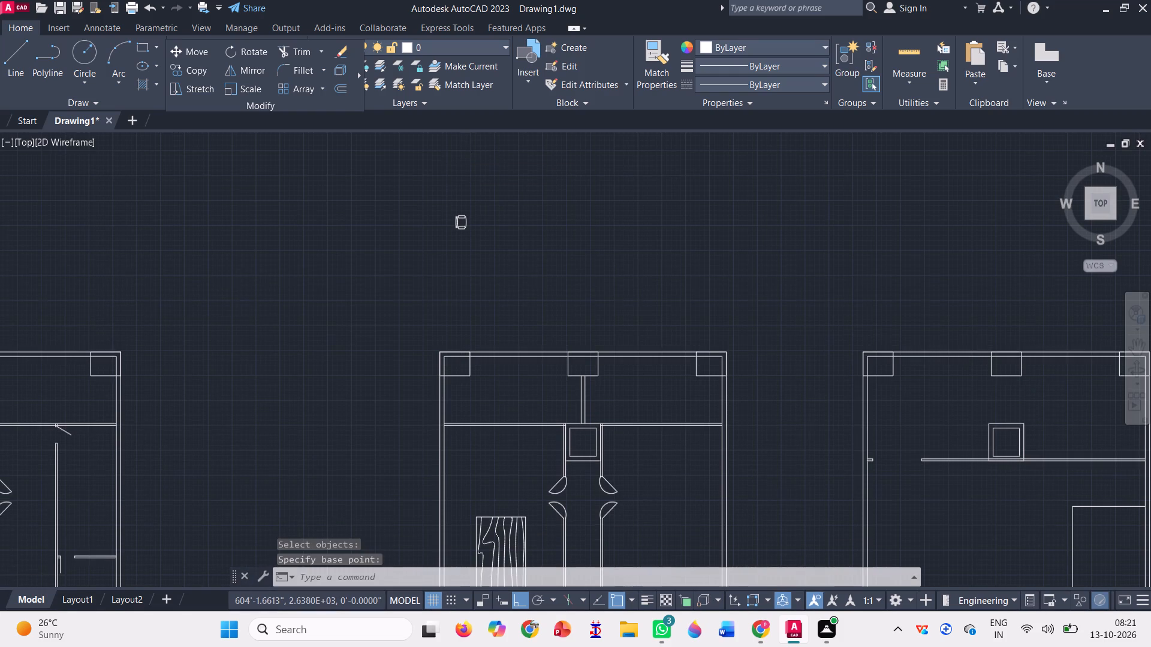
Copy the rotated chair with Ortho off to two spots, one above the other, along the southernmost table's west side near its lower end.
left_click(198, 64)
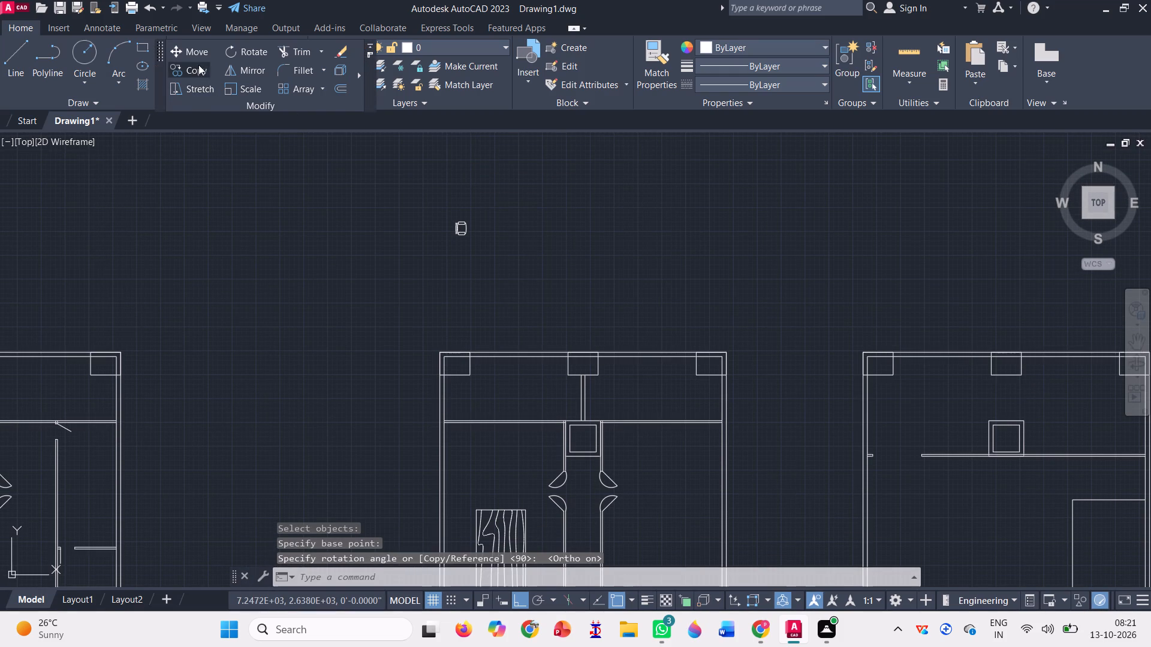
left_click(463, 233)
key("space")
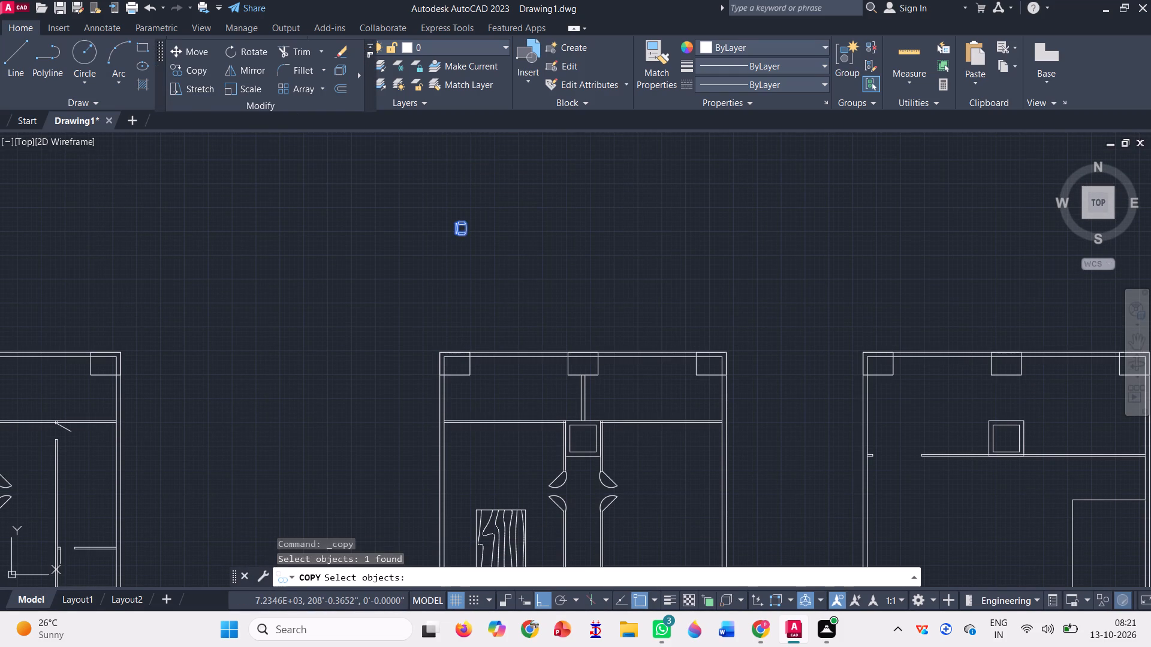
scroll(457, 230, "up", 3)
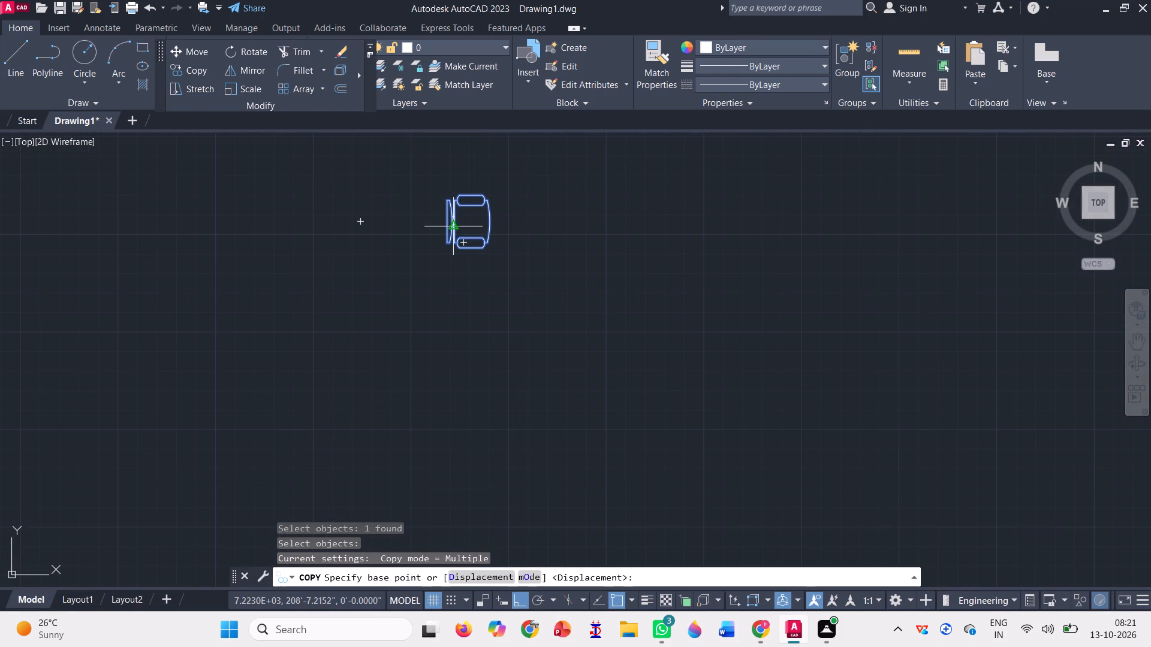
left_click(445, 224)
scroll(467, 168, "down", 3)
scroll(467, 279, "down", 2)
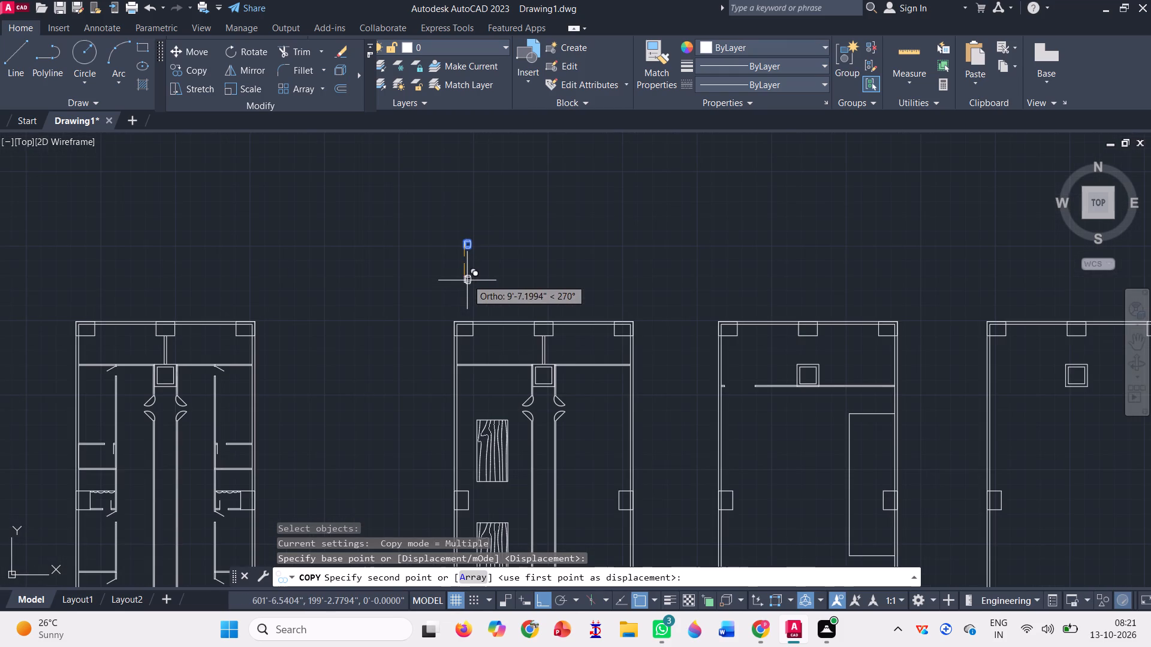
key("F9")
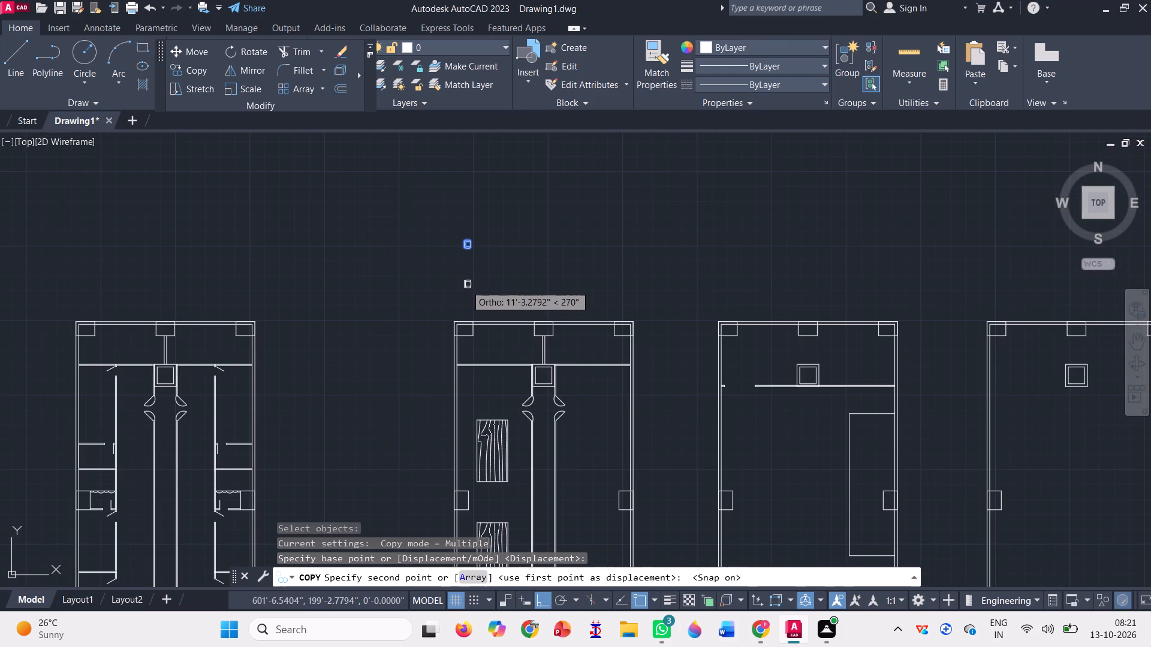
key("F9")
key("F8")
scroll(466, 263, "down", 1)
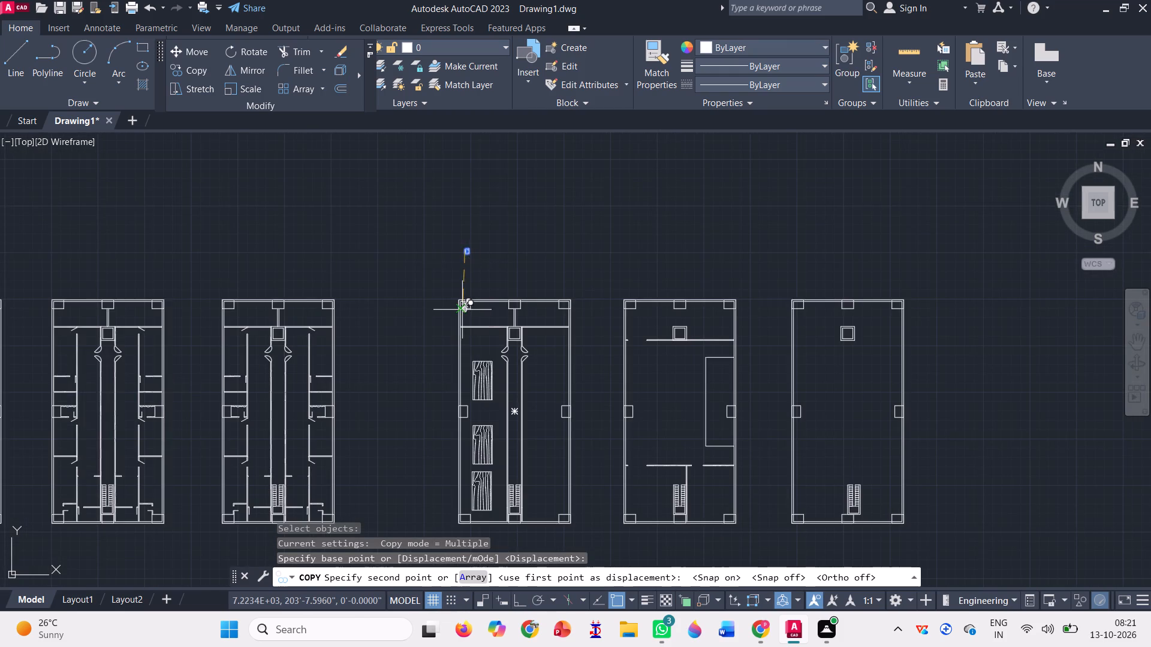
scroll(462, 309, "down", 1)
scroll(480, 435, "up", 3)
scroll(406, 424, "up", 2)
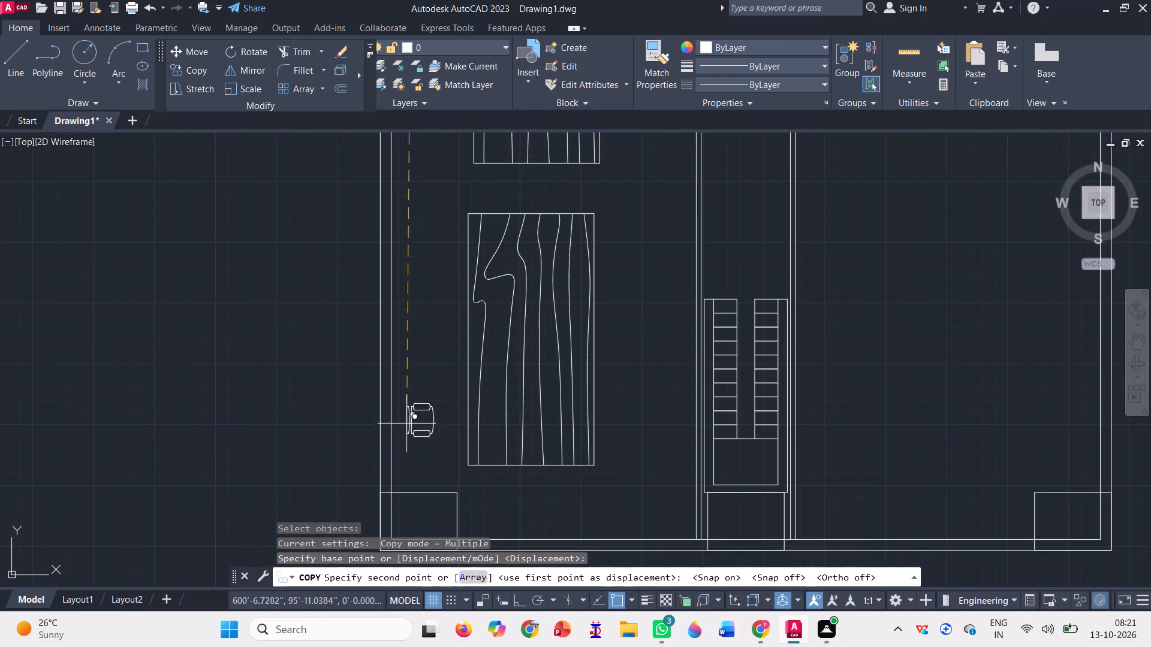
left_click(435, 438)
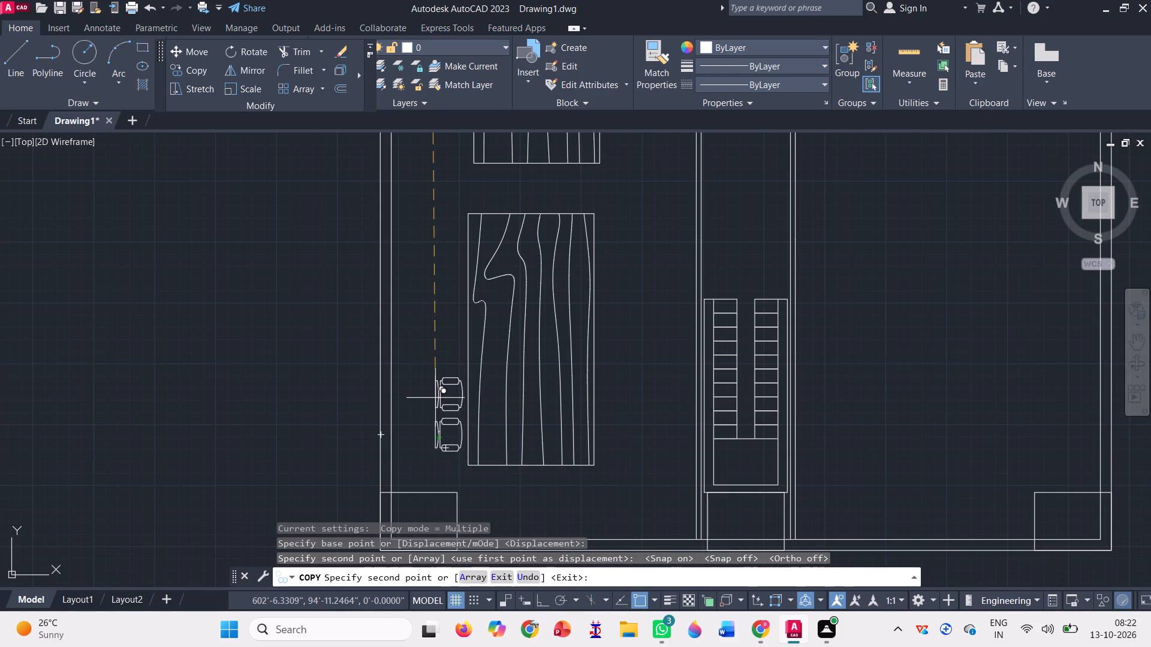
left_click(435, 395)
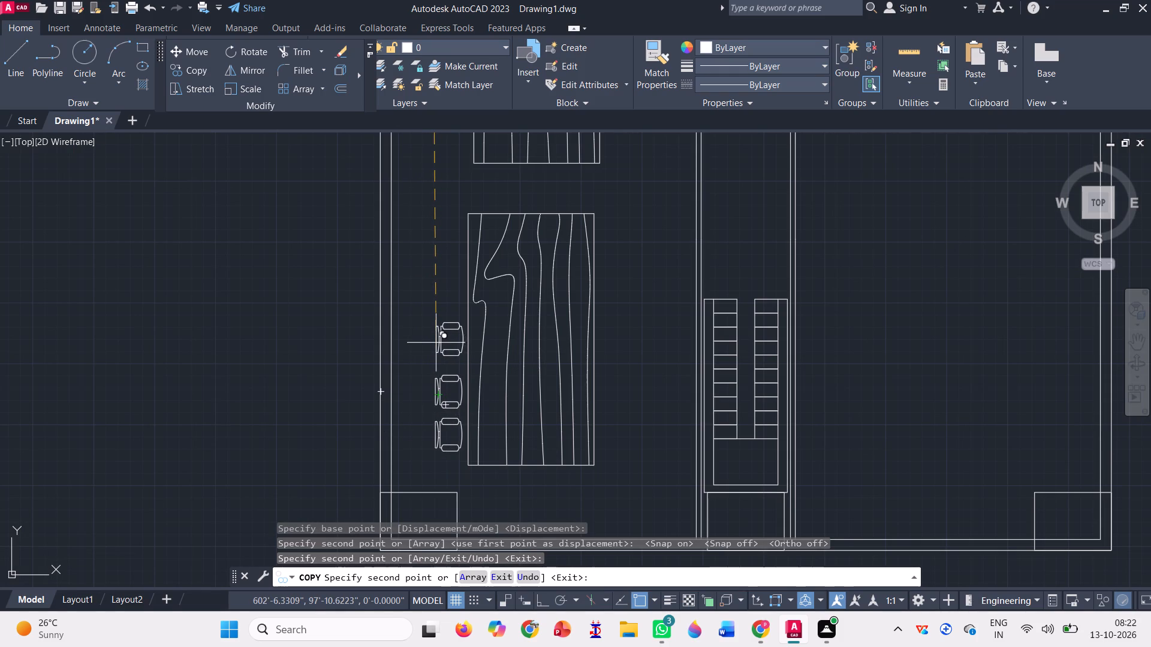
key("Escape")
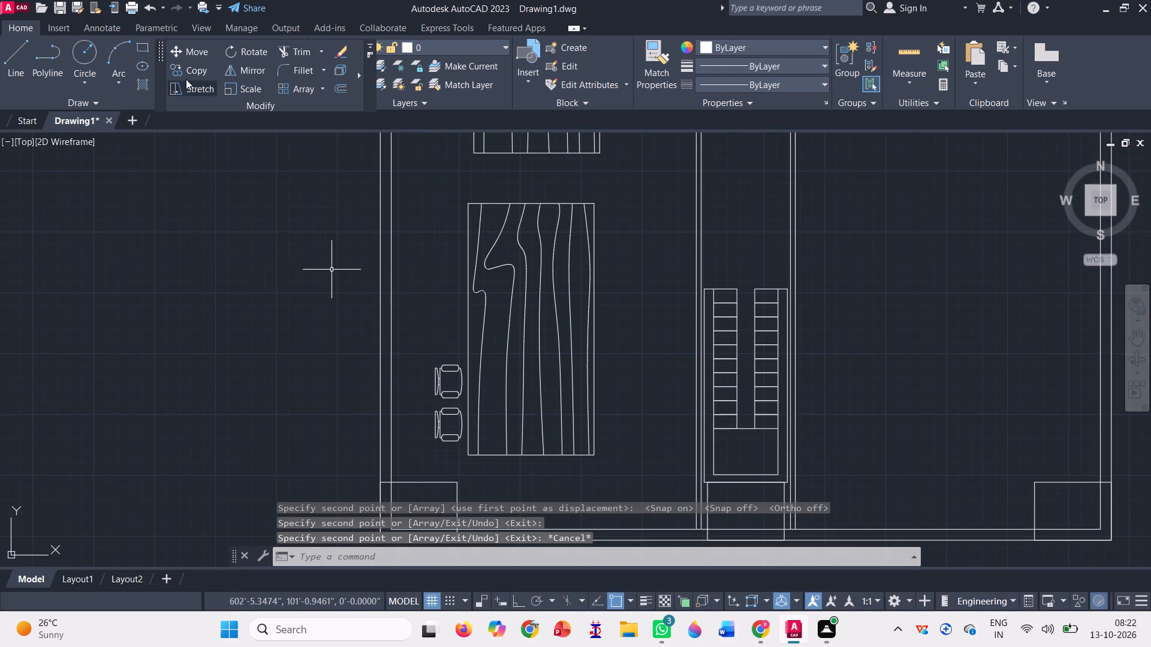
Copy the upper of the two chairs straight north with Ortho on to four more spots along the southernmost table's west side.
left_click(185, 68)
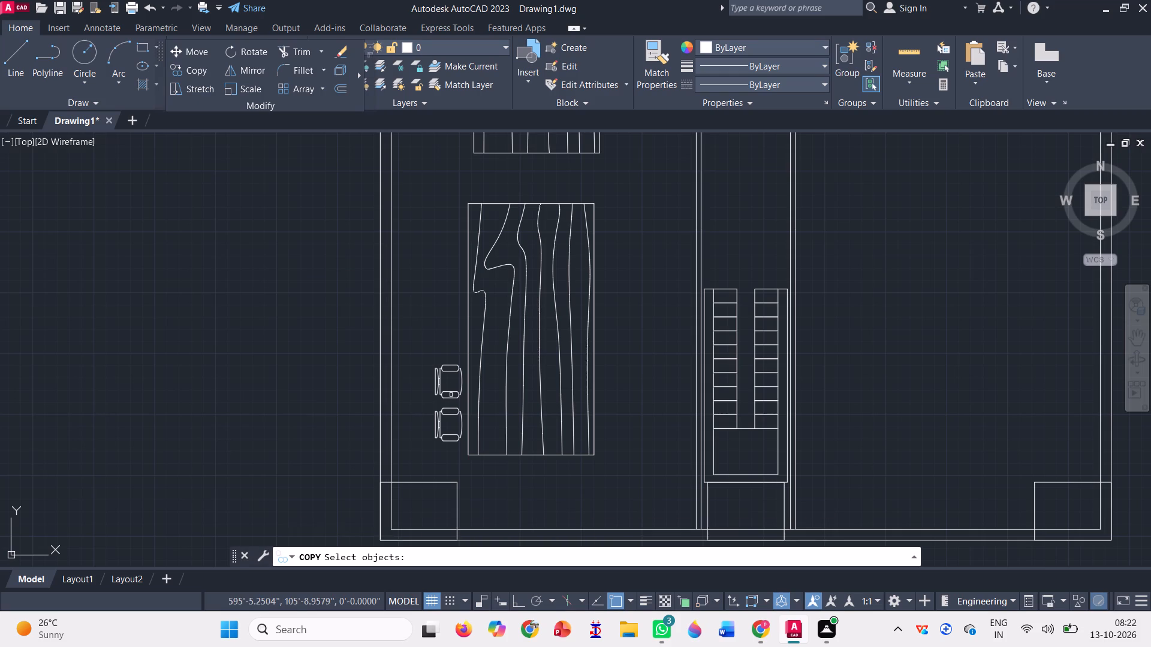
left_click(451, 392)
key("space")
key("F8")
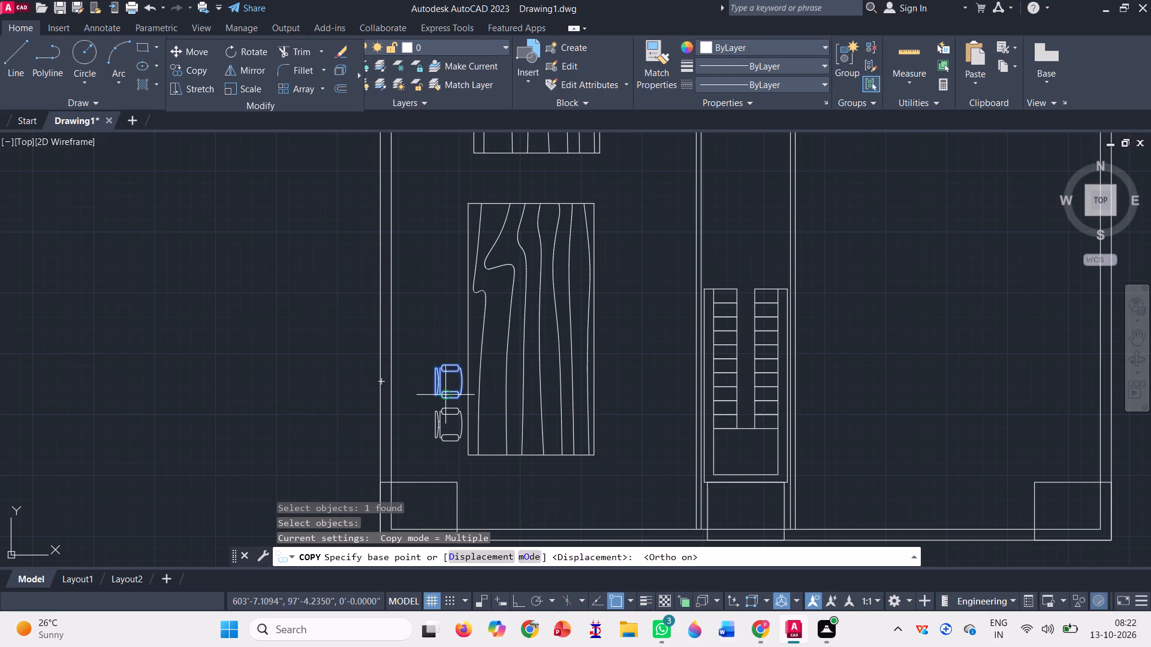
left_click(431, 383)
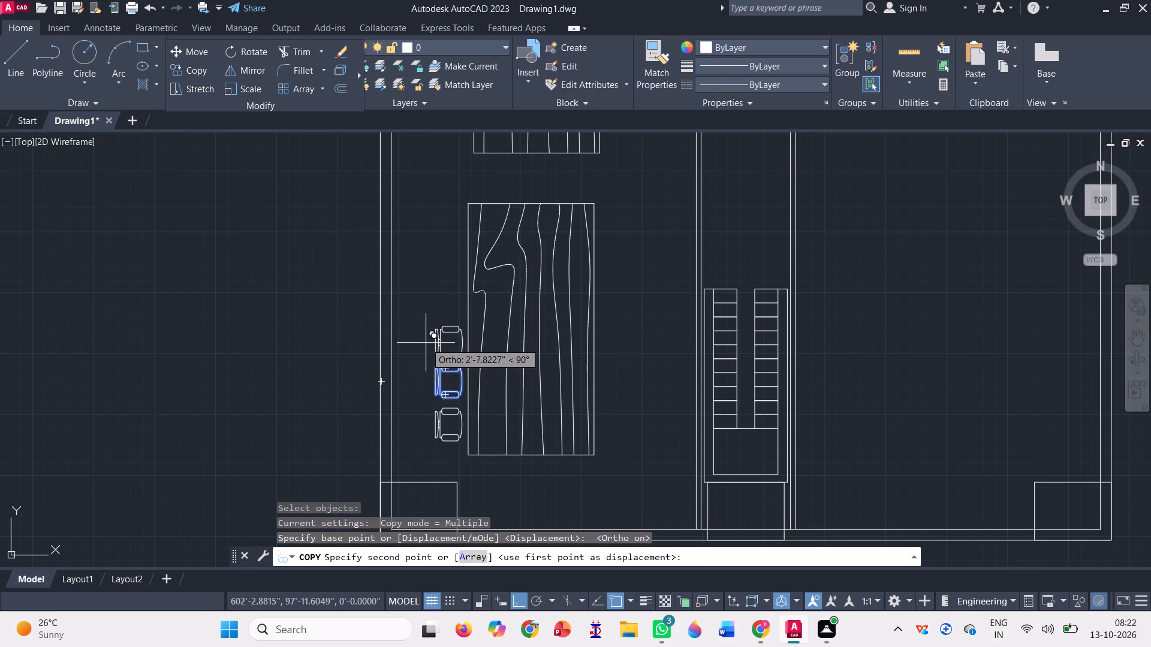
left_click(426, 341)
left_click(423, 303)
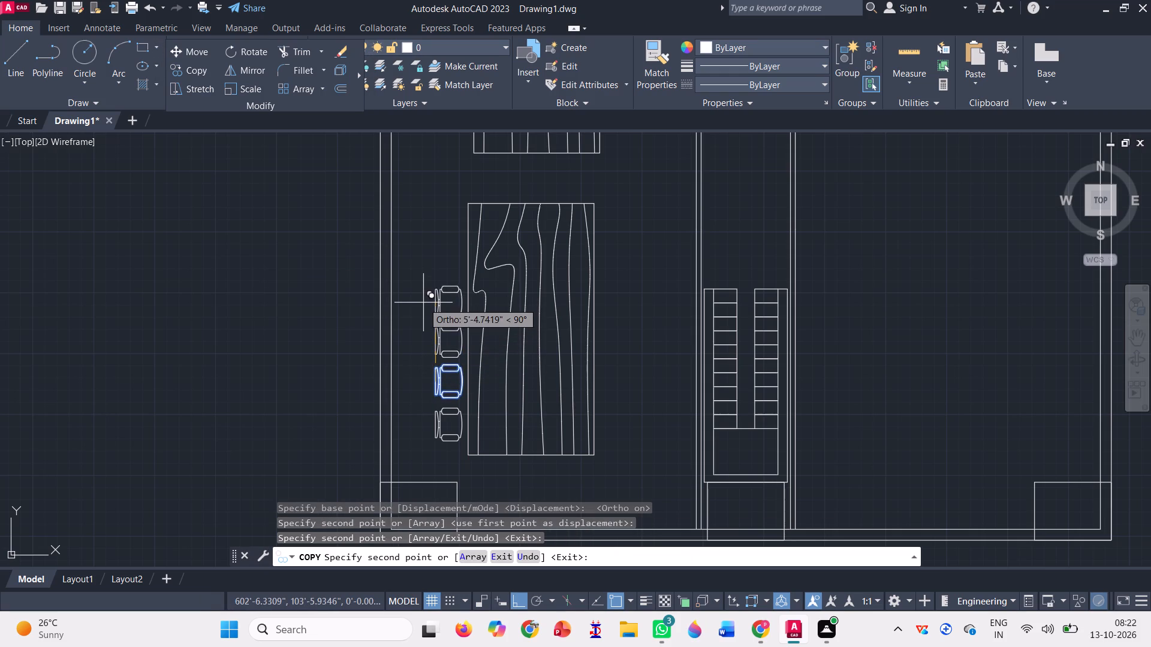
left_click(417, 270)
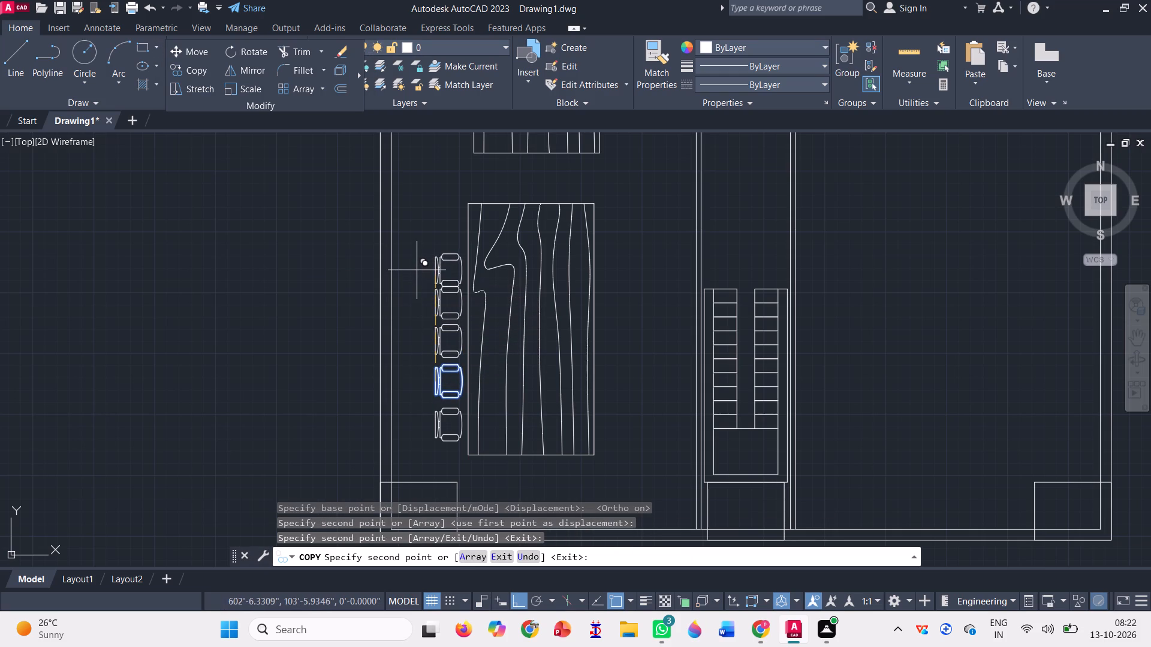
left_click(413, 224)
key("space")
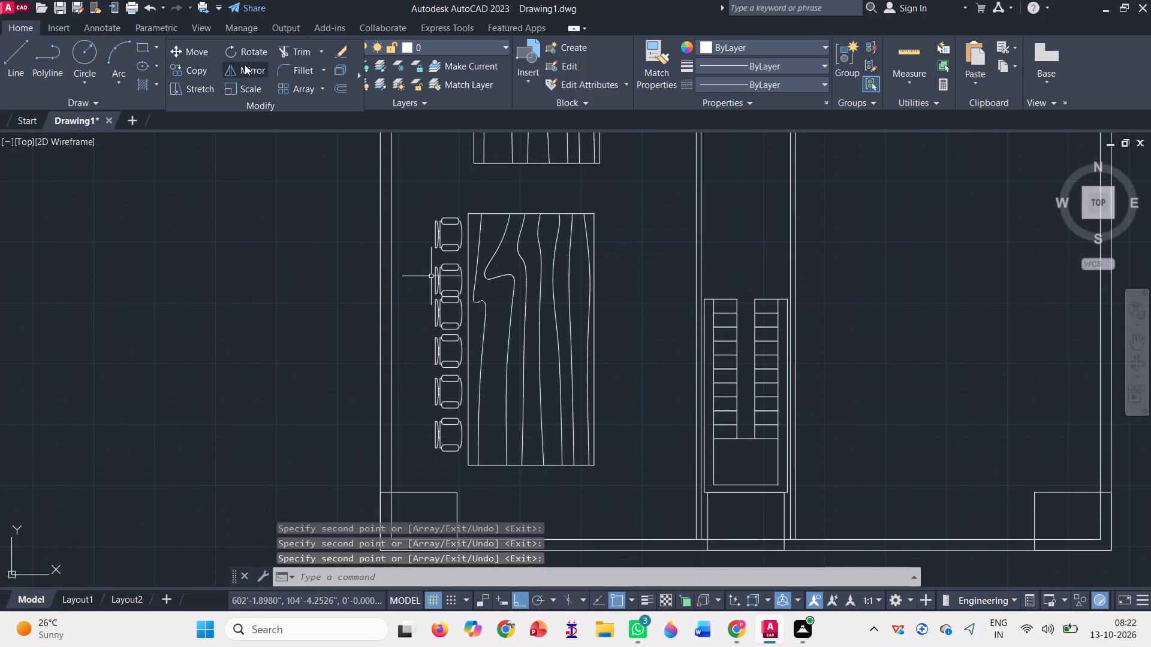
Move the second chair from the row's north end slightly north, clear of the chair below it.
left_click(209, 56)
scroll(455, 274, "up", 2)
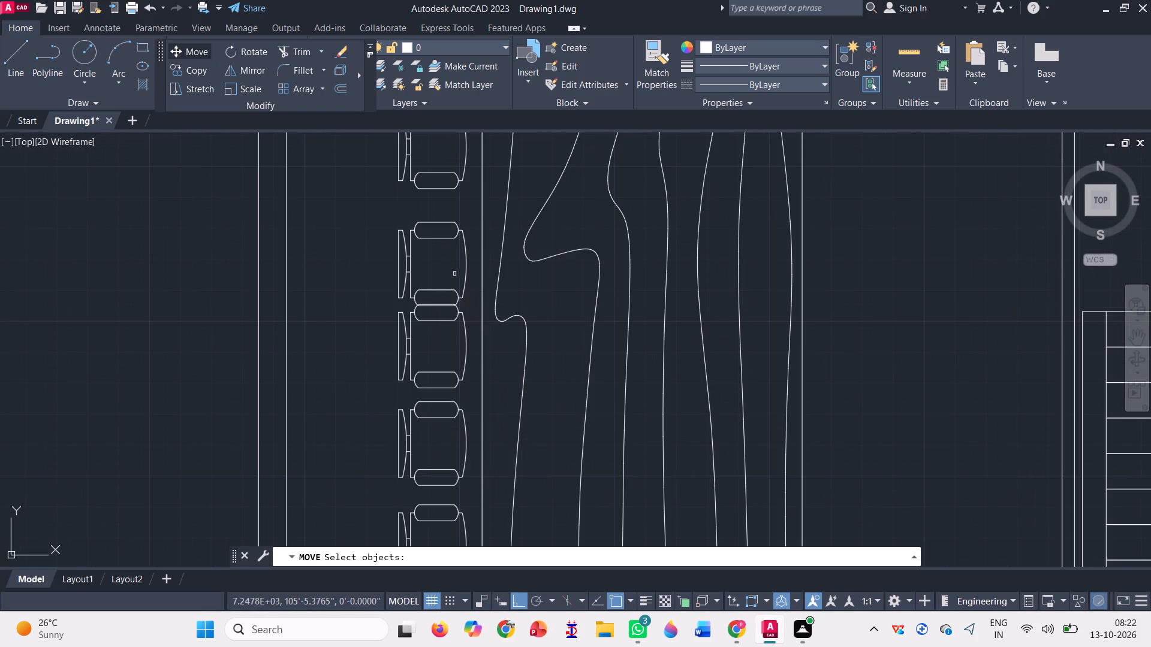
left_click(409, 251)
key("space")
left_click(402, 274)
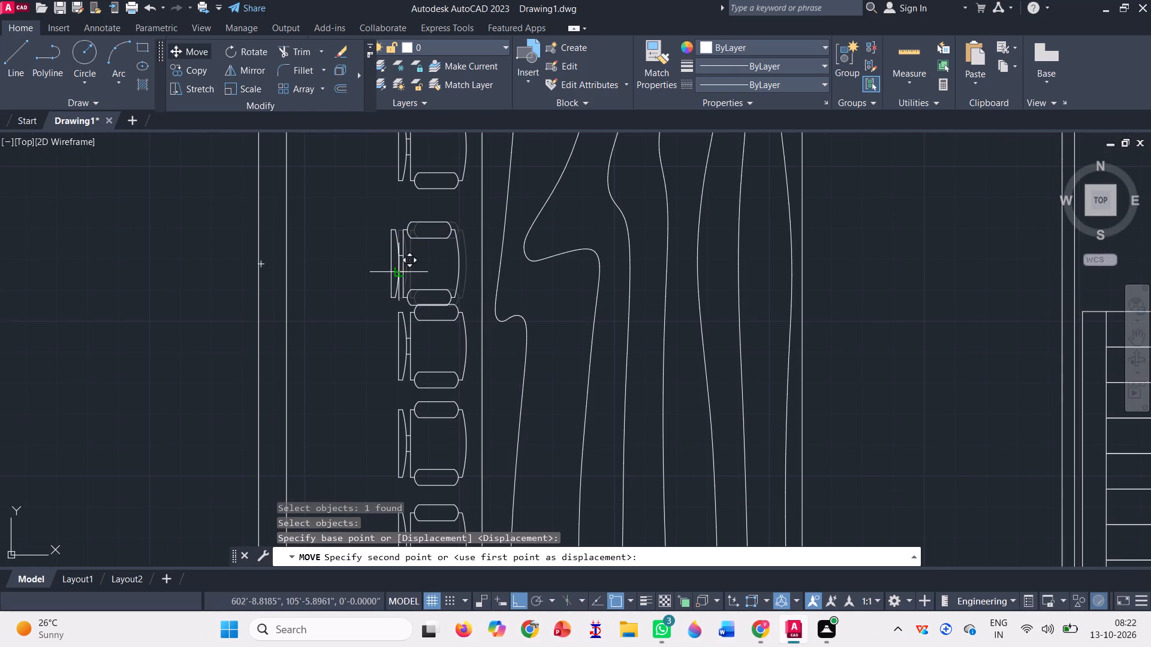
left_click(408, 255)
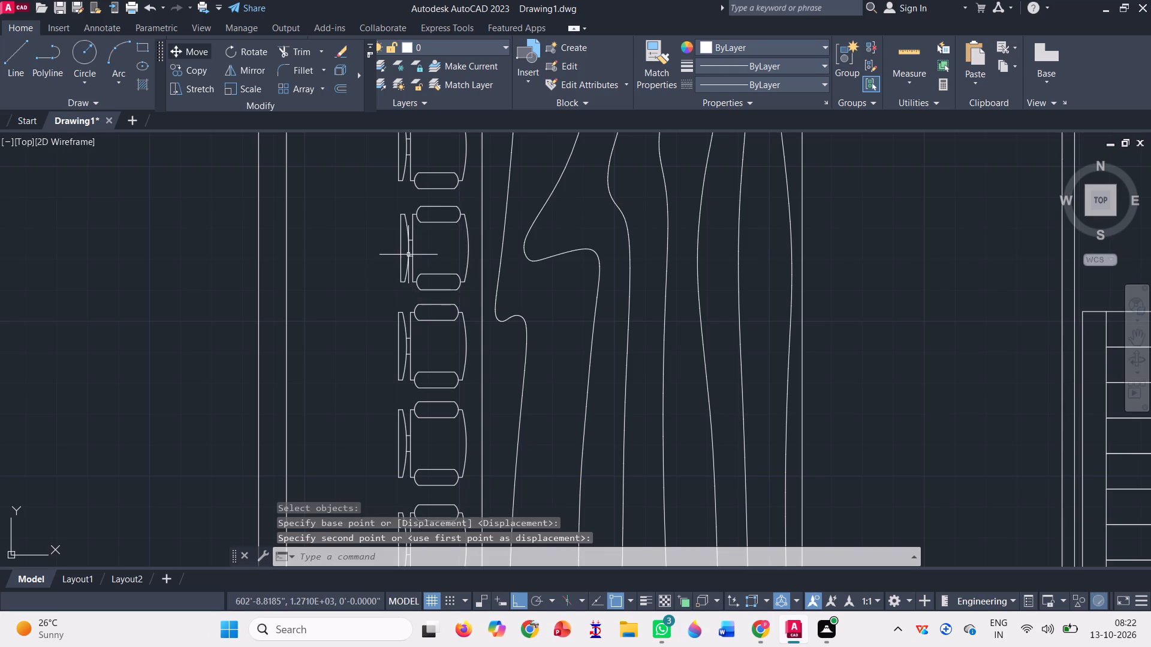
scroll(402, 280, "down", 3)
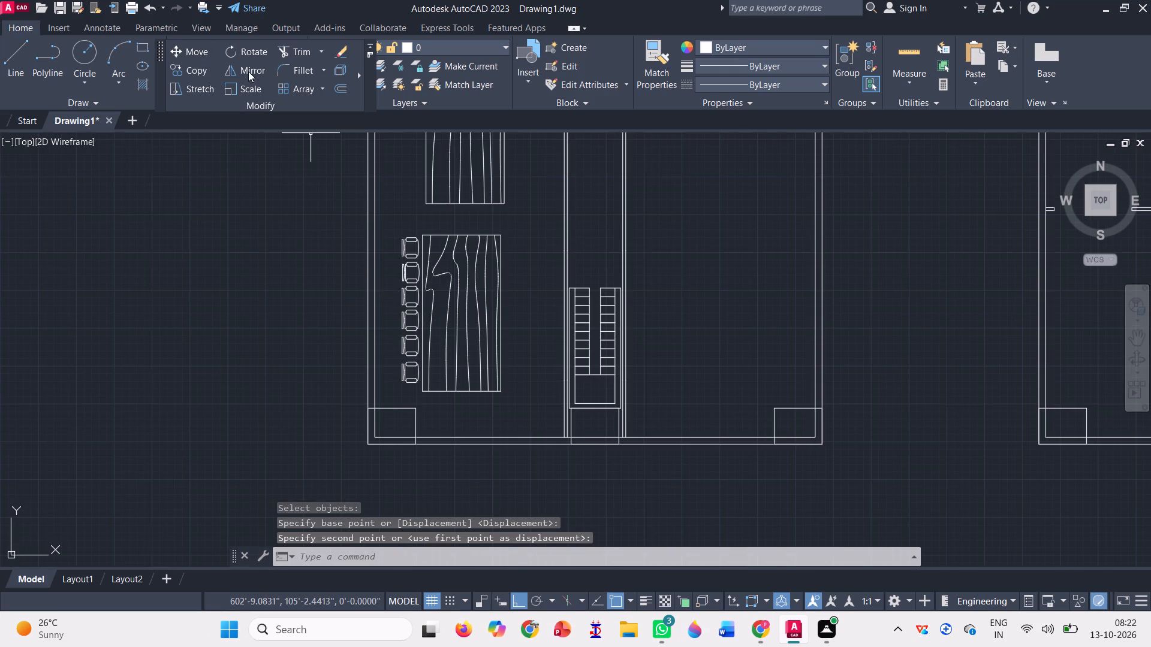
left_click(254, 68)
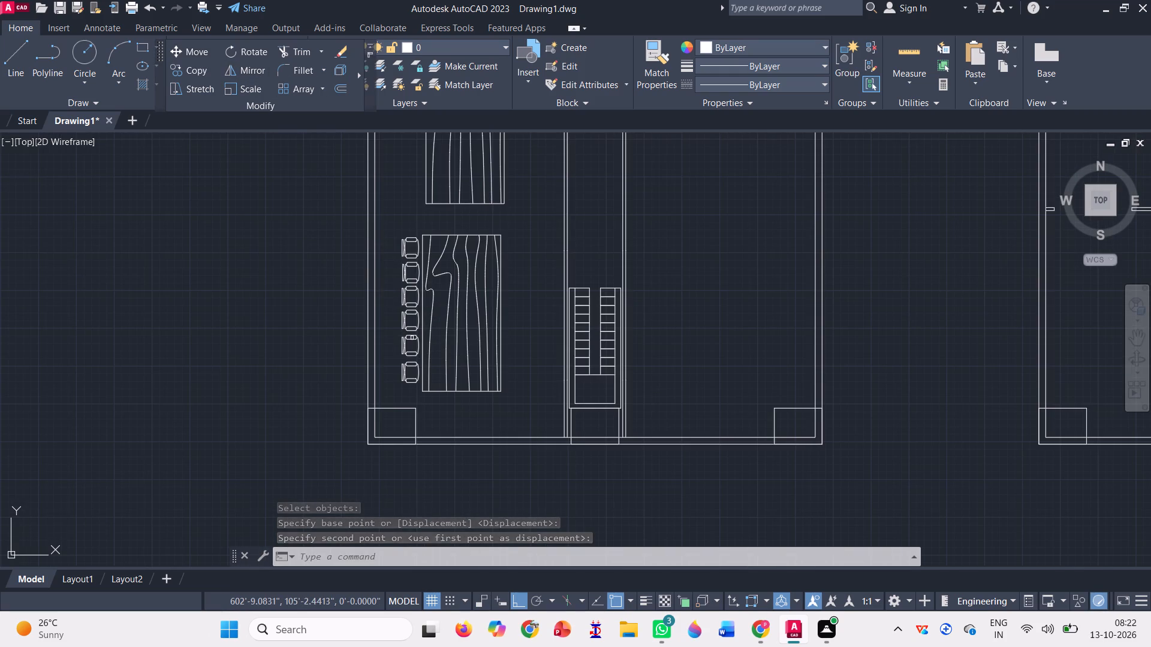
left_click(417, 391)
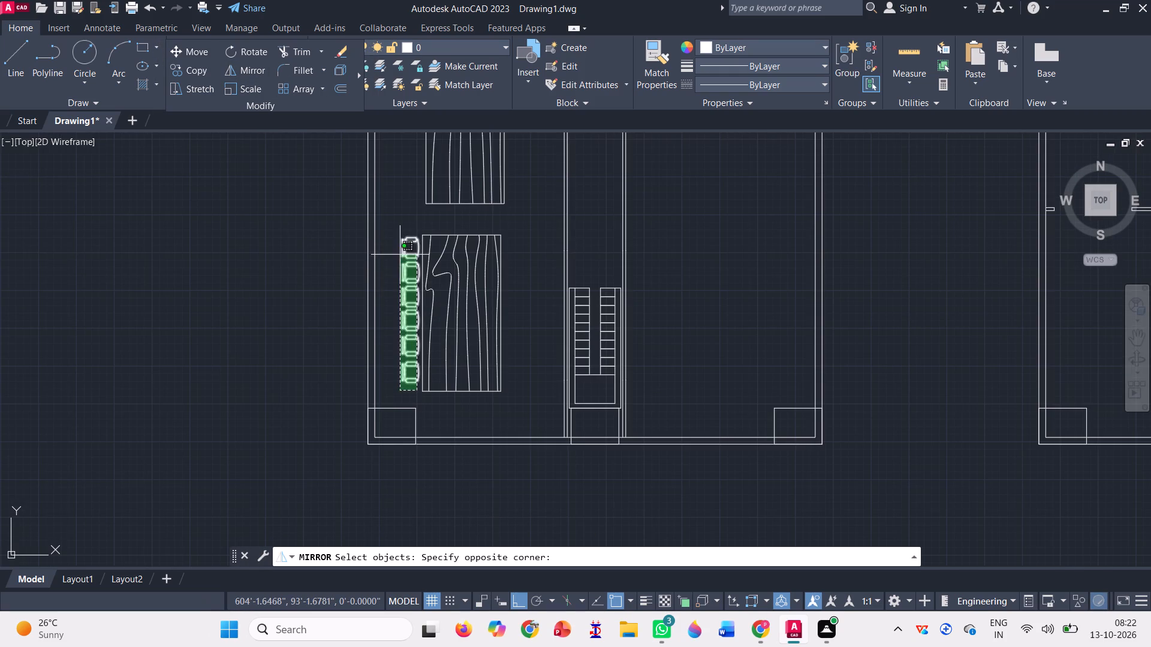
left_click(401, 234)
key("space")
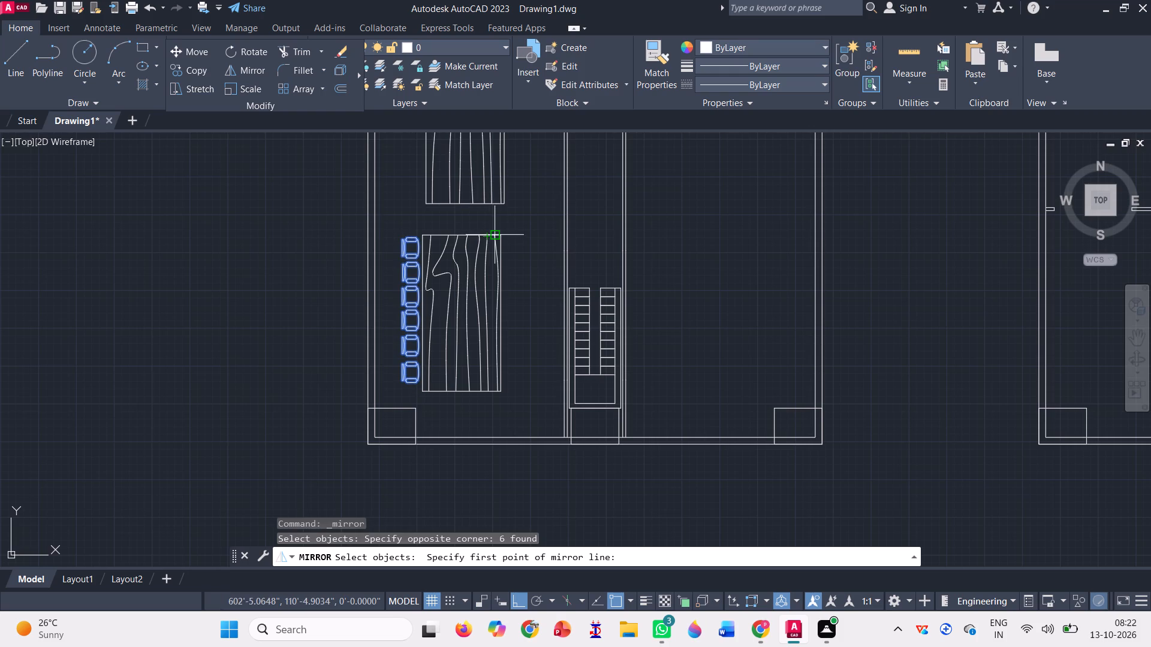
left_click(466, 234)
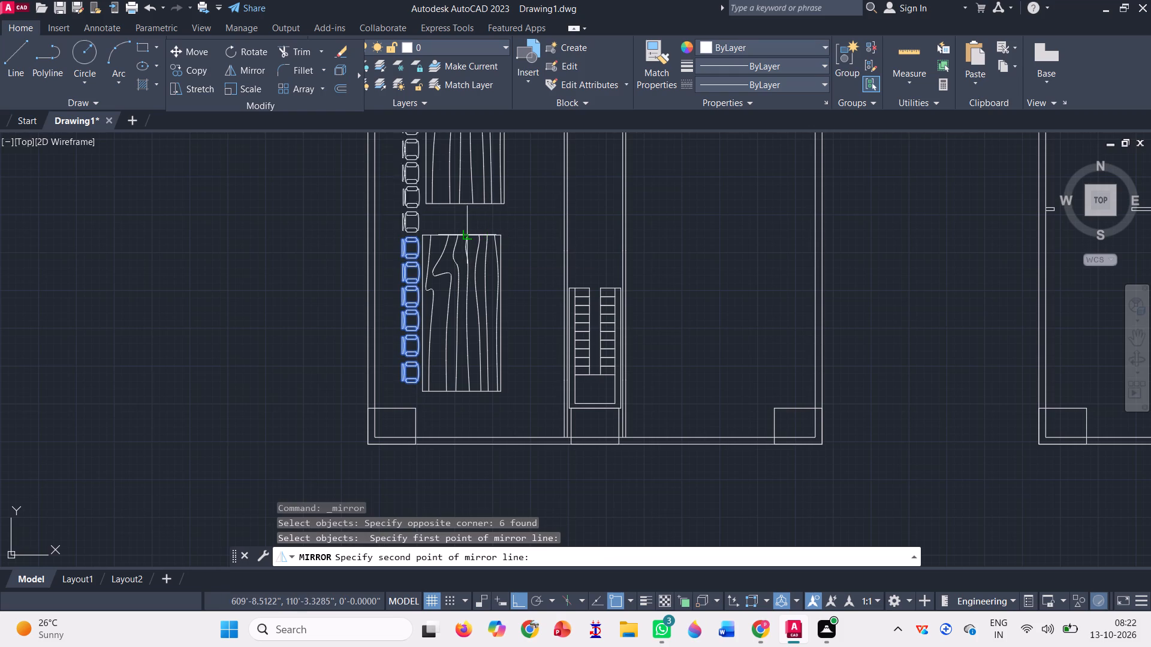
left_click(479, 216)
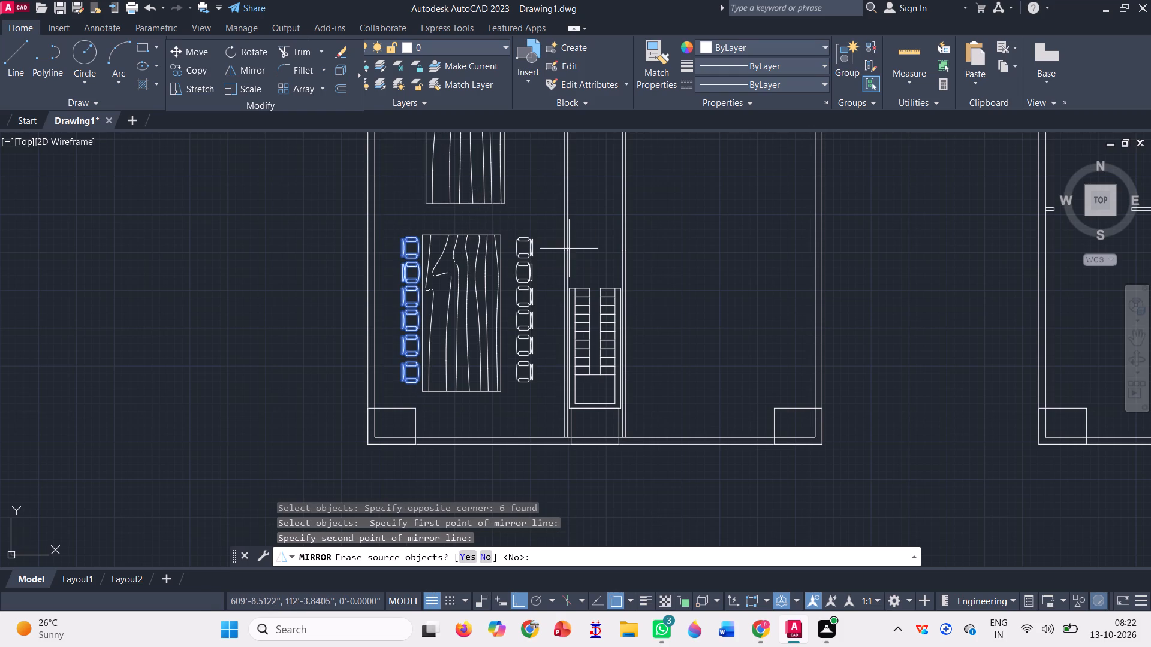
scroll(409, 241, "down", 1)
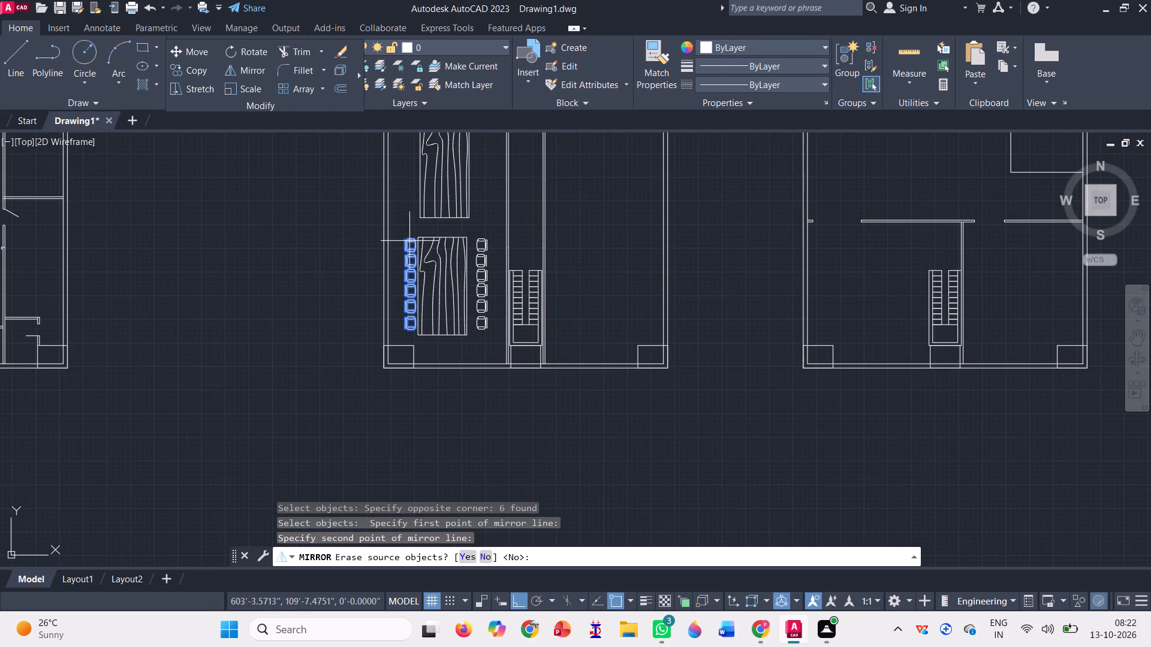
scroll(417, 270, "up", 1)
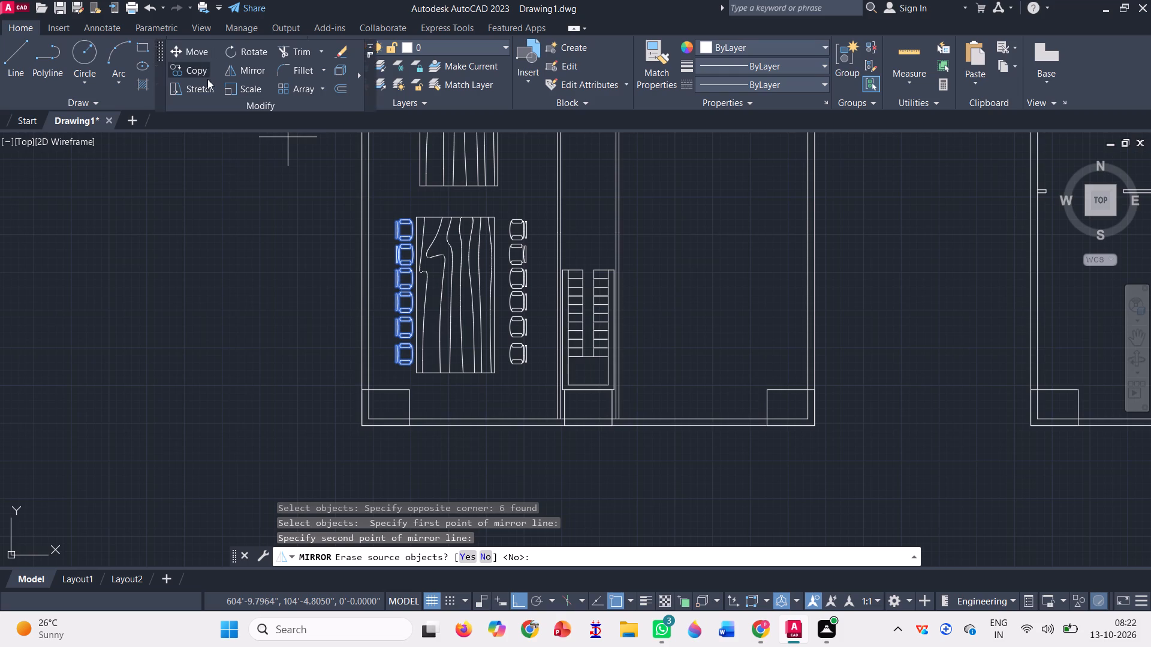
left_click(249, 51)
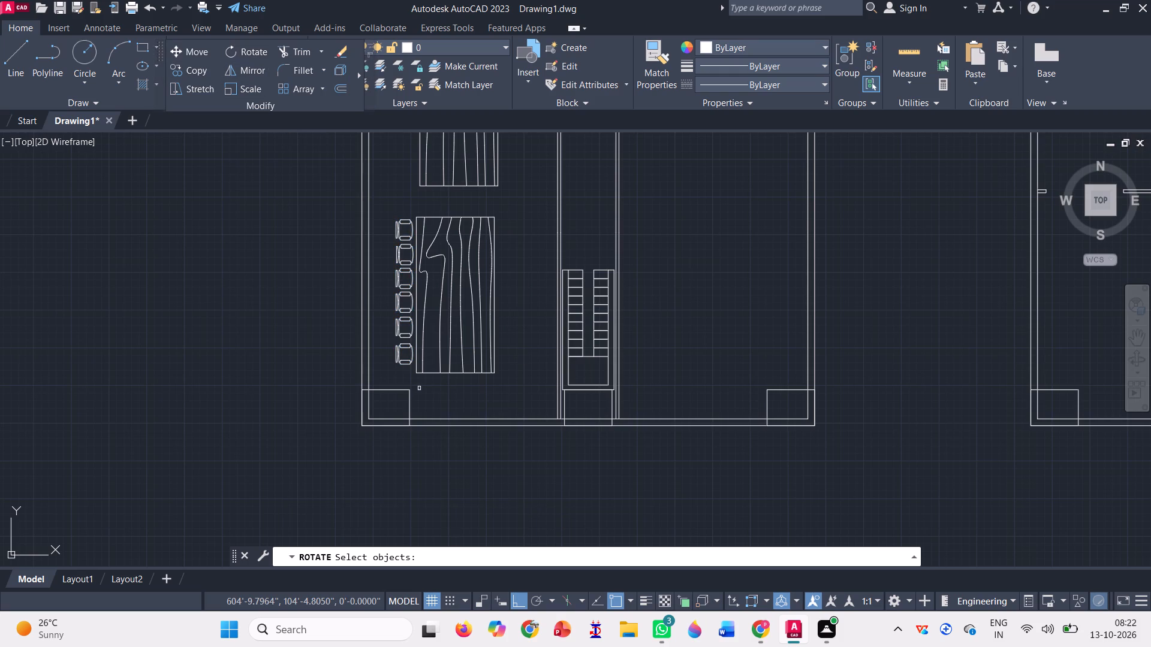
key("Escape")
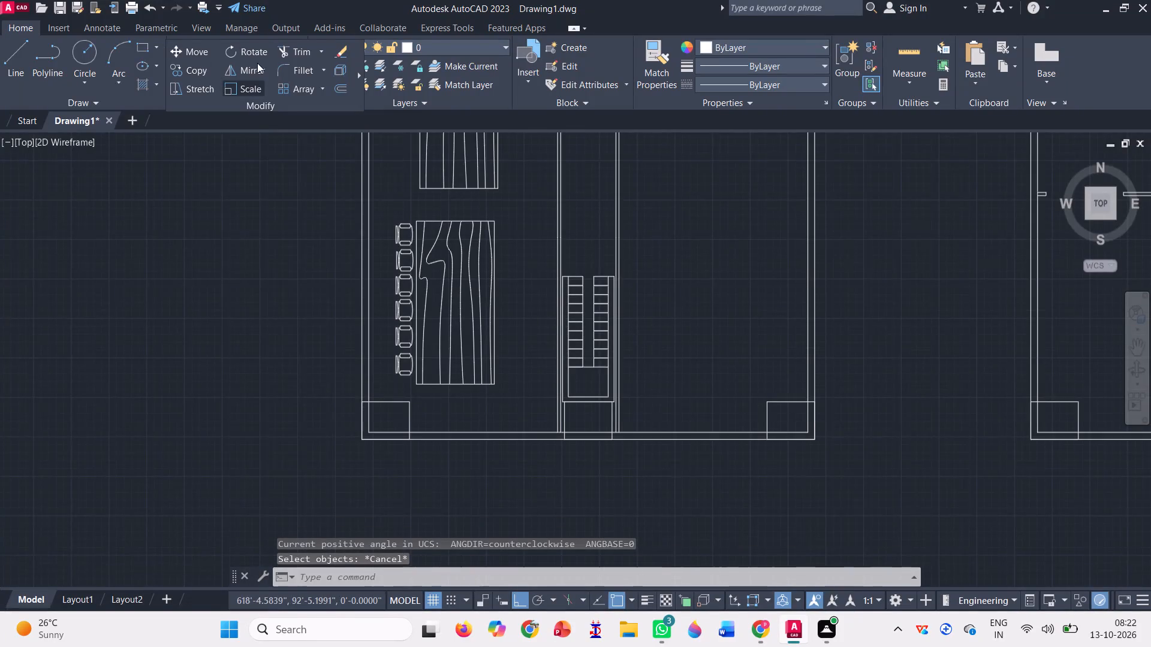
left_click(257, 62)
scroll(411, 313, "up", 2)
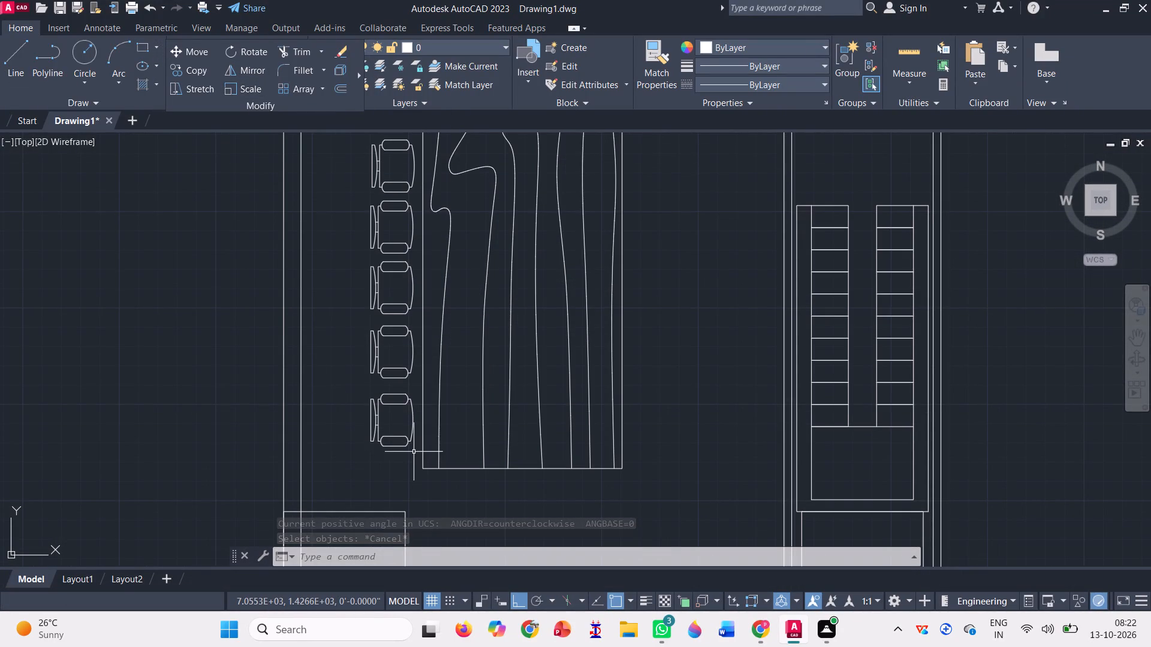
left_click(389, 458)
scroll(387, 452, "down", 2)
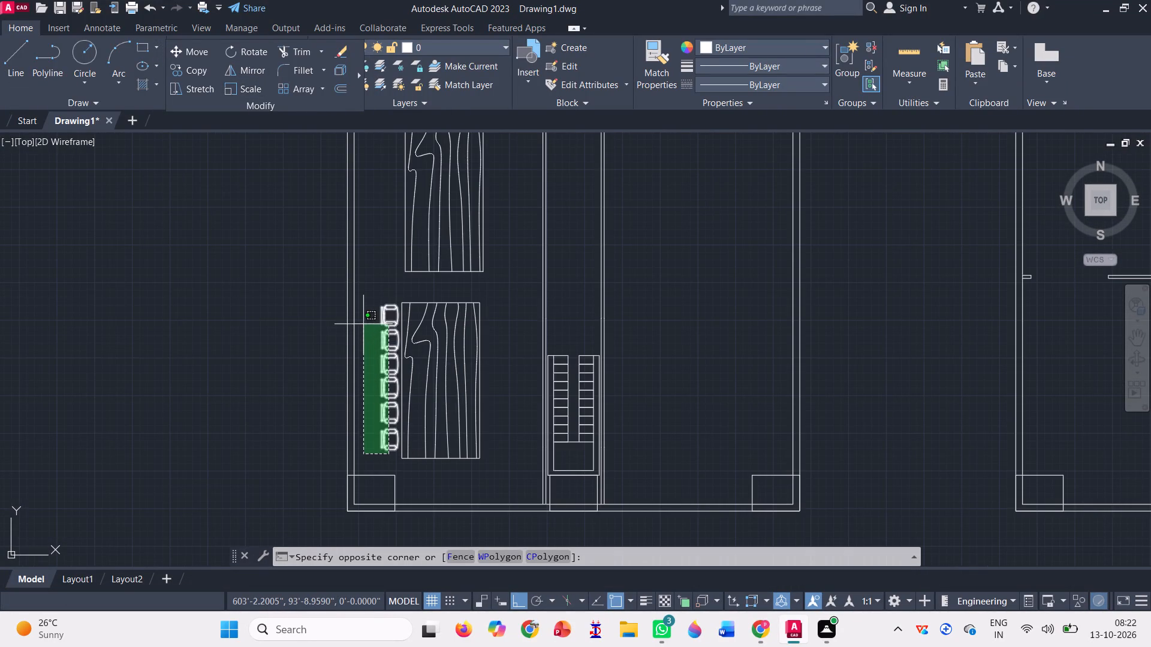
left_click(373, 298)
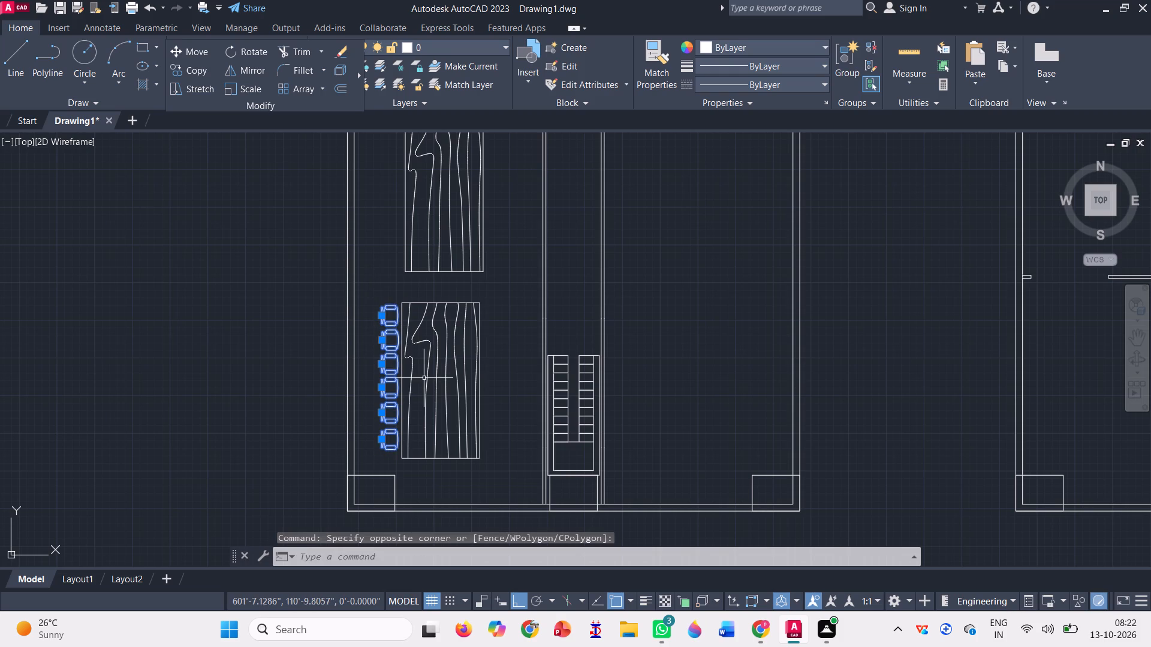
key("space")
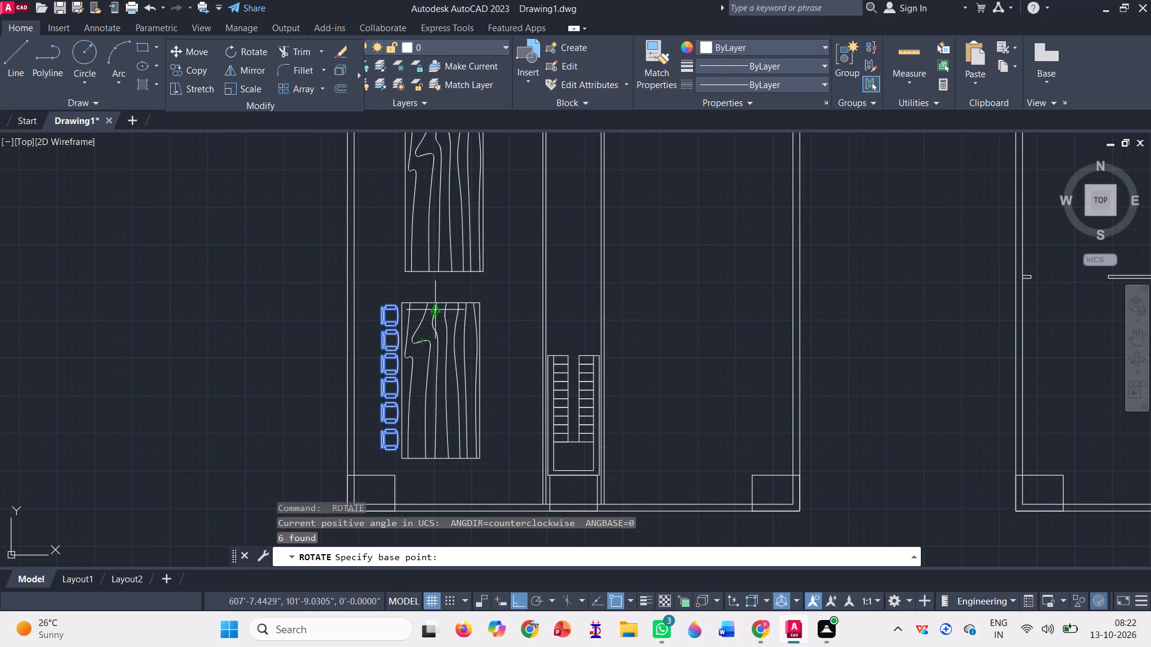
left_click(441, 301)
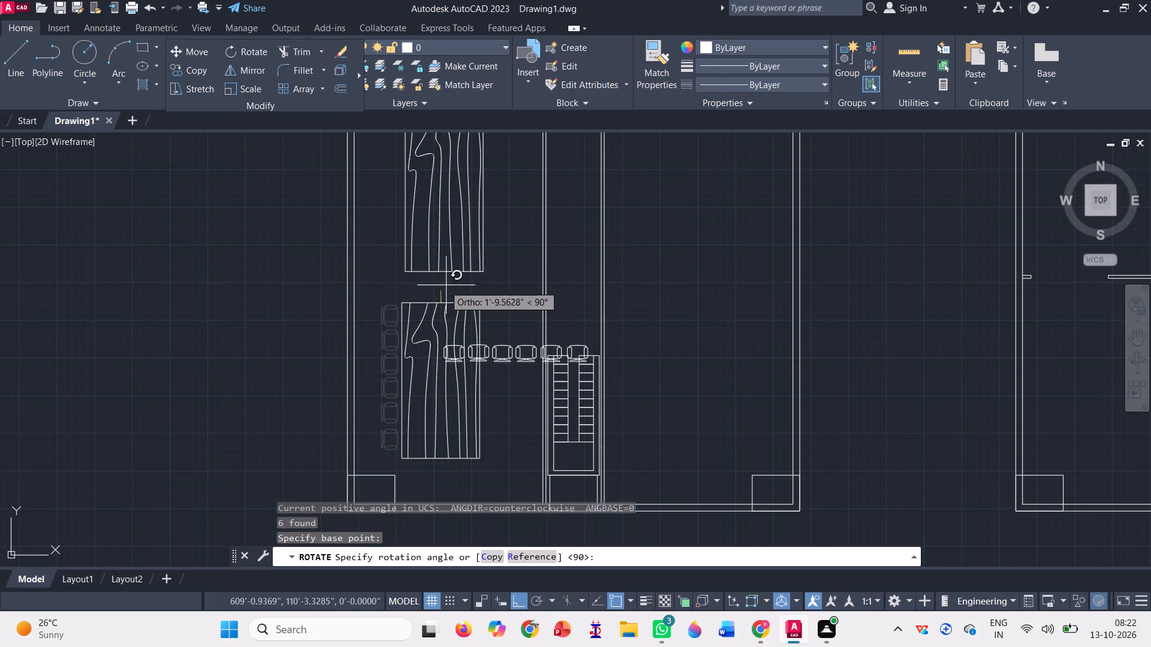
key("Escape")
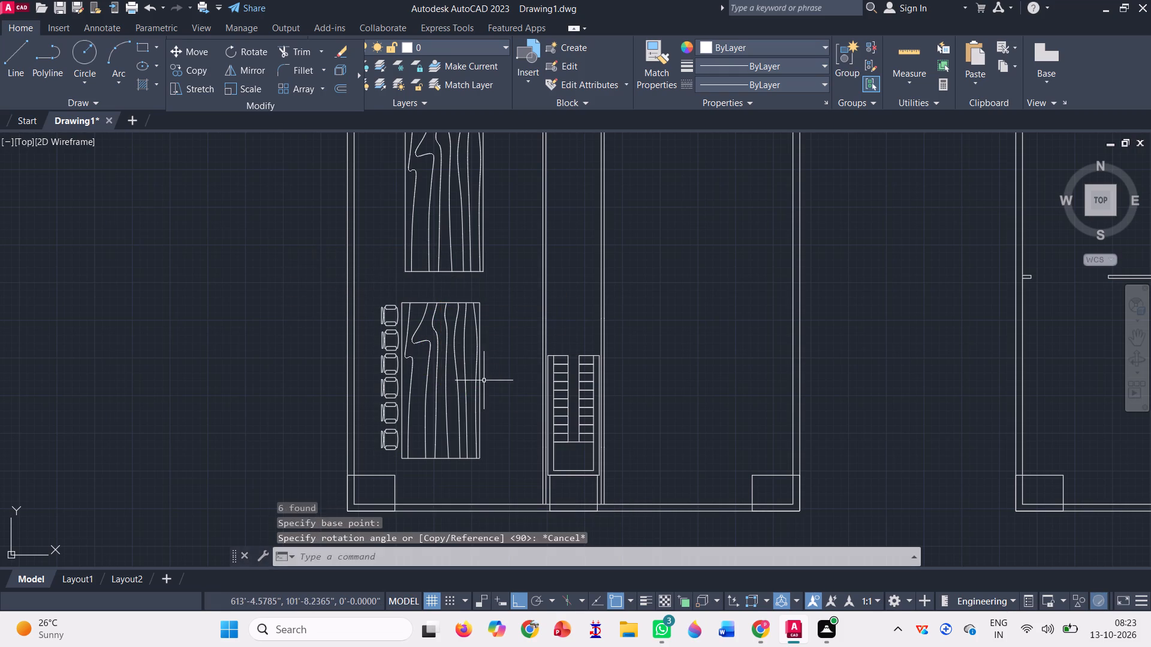
Mirror the six west-side chairs about the southernmost table's vertical centre line onto its east side, keeping the originals.
left_click(240, 65)
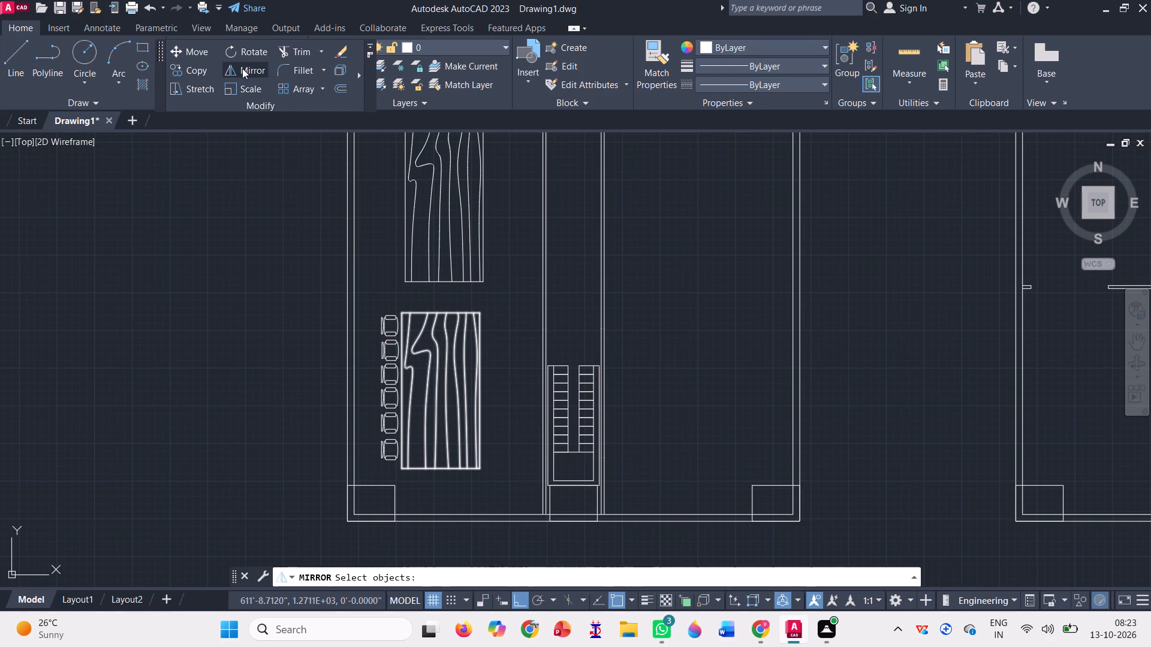
scroll(394, 453, "up", 2)
left_click(384, 488)
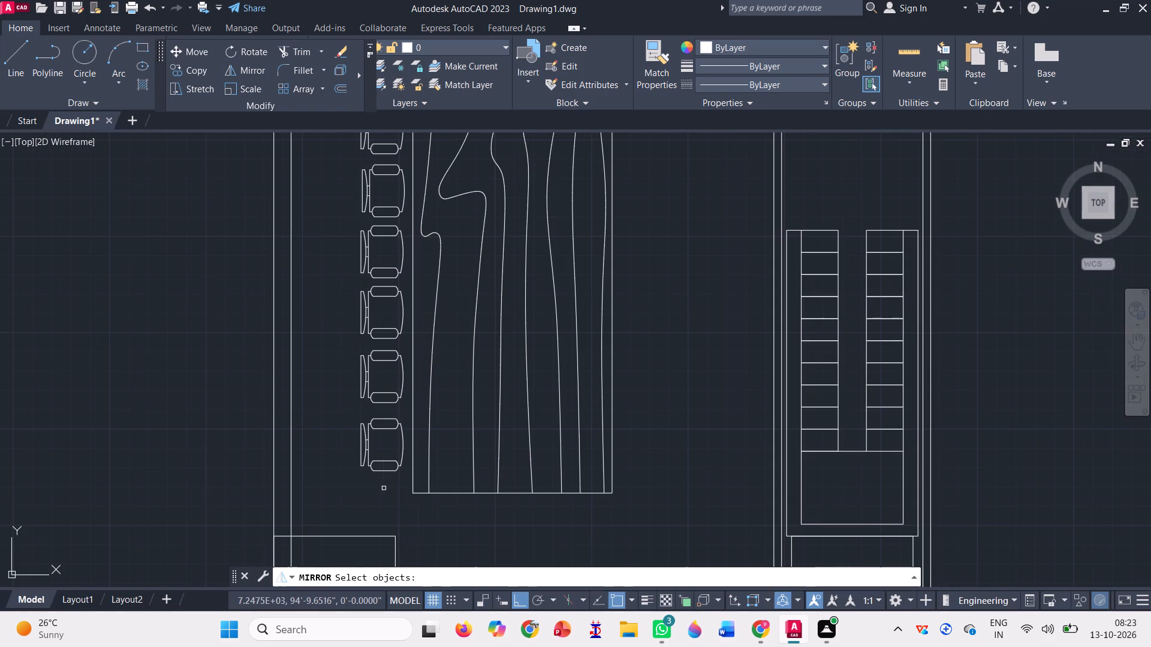
scroll(384, 458, "down", 1)
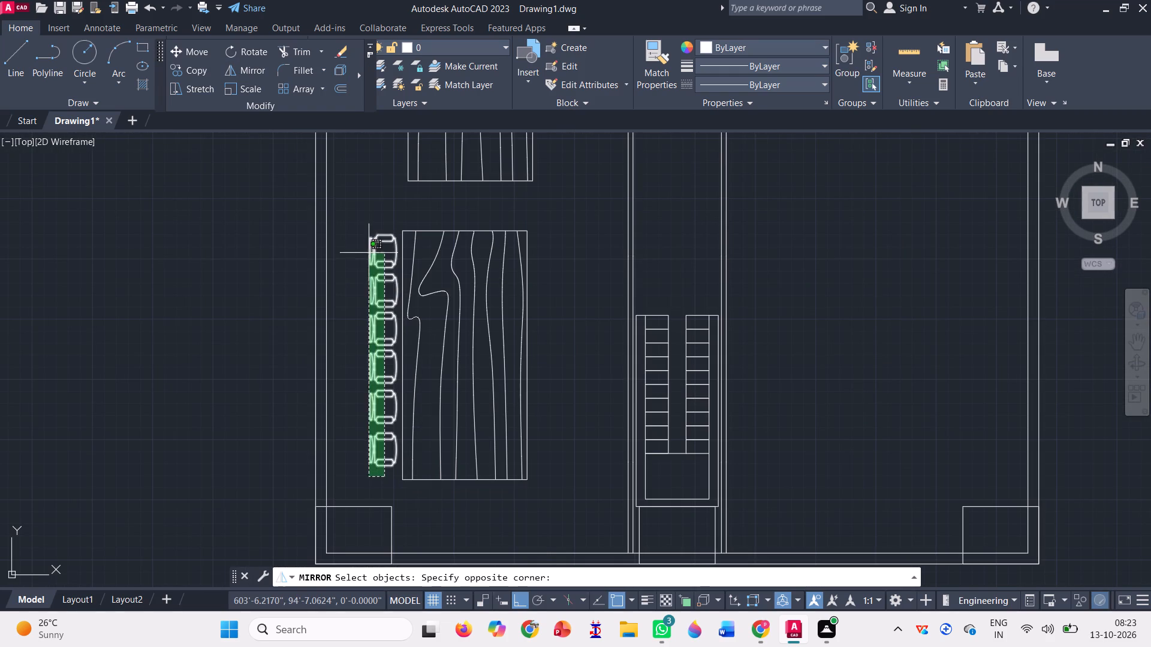
left_click(363, 238)
key("space")
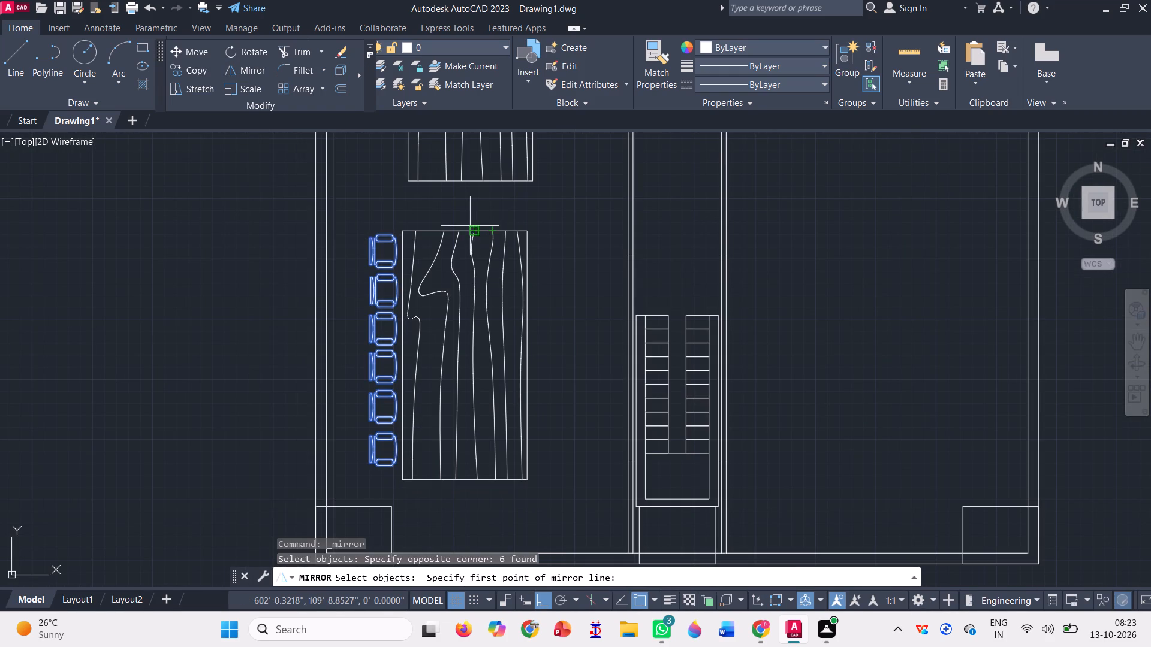
left_click(466, 226)
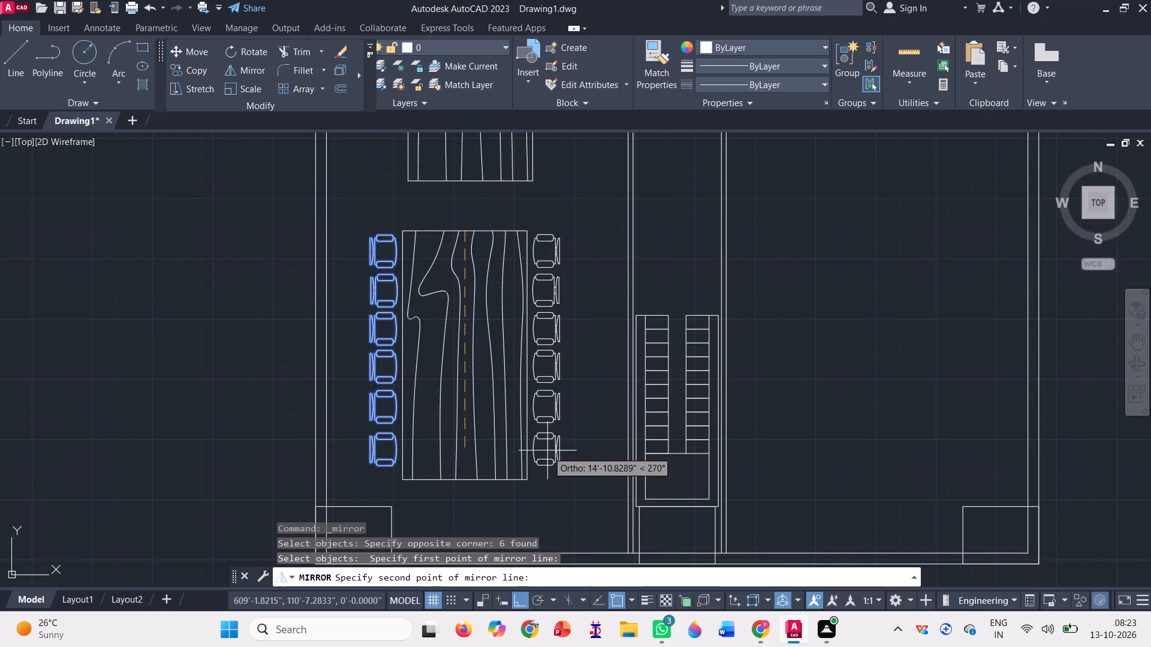
triple_click(486, 497)
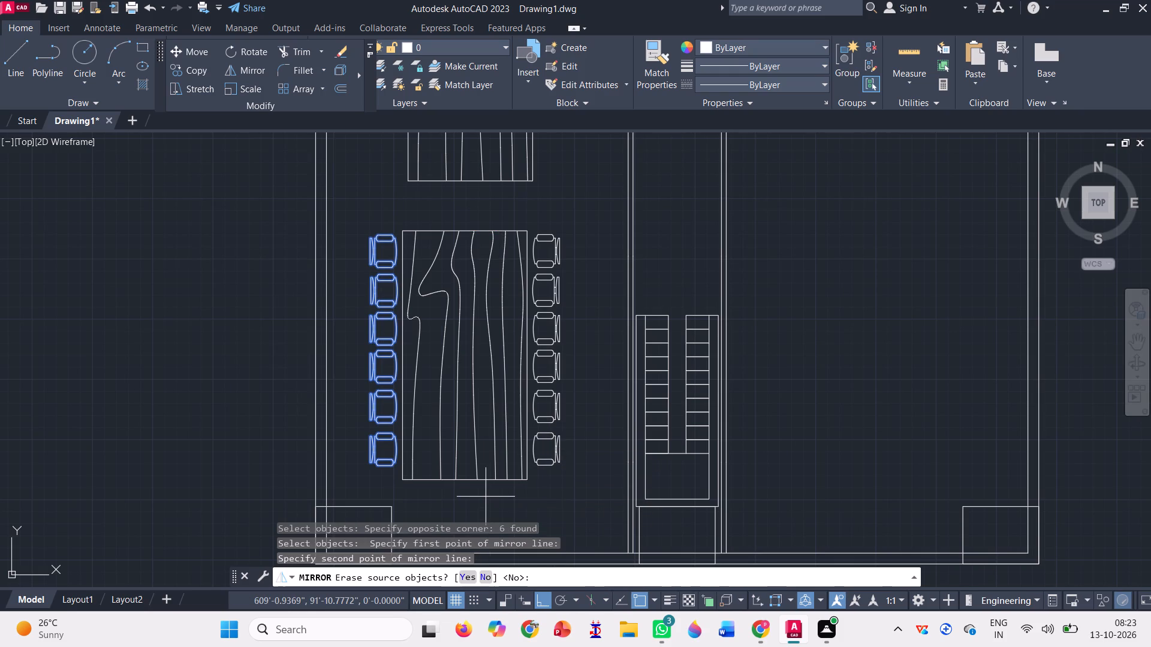
left_click(486, 497)
key("space")
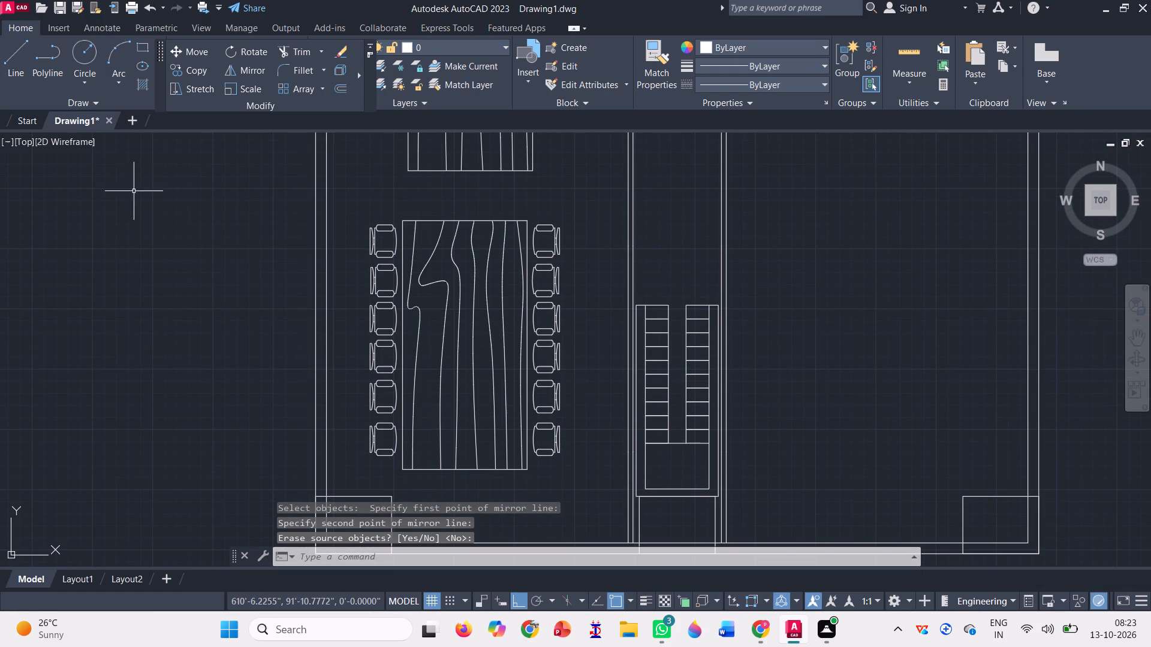
Rotate the loose chair north of the seventh plan by 270° with Ortho on.
left_click(239, 53)
scroll(366, 322, "down", 3)
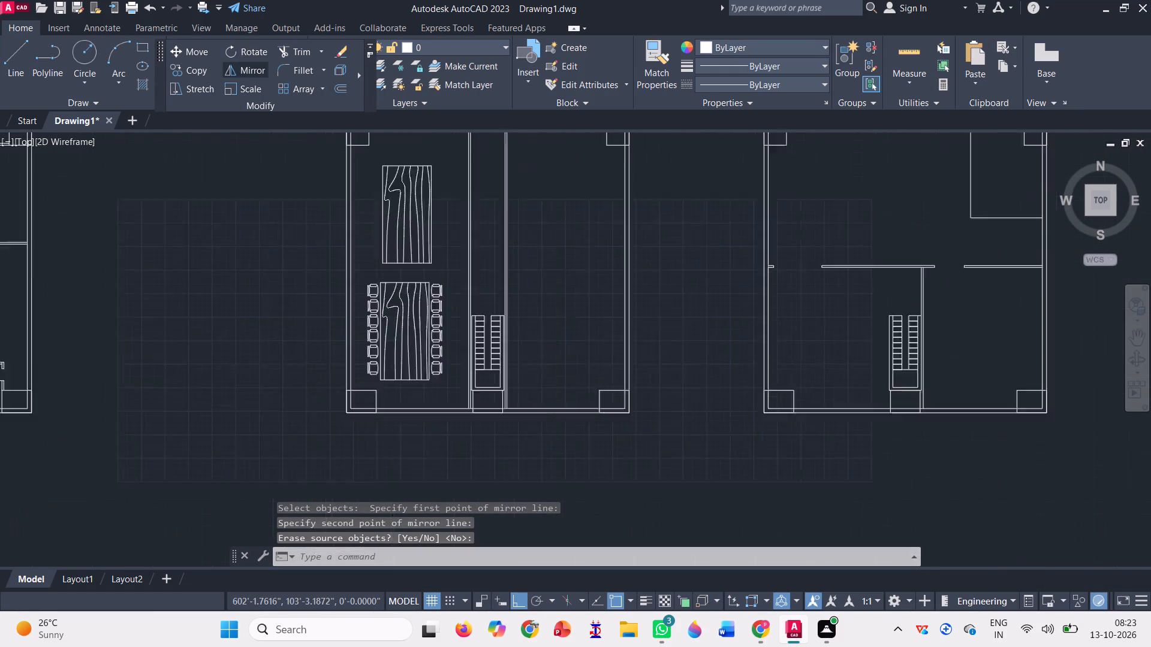
scroll(399, 349, "down", 2)
scroll(426, 145, "up", 2)
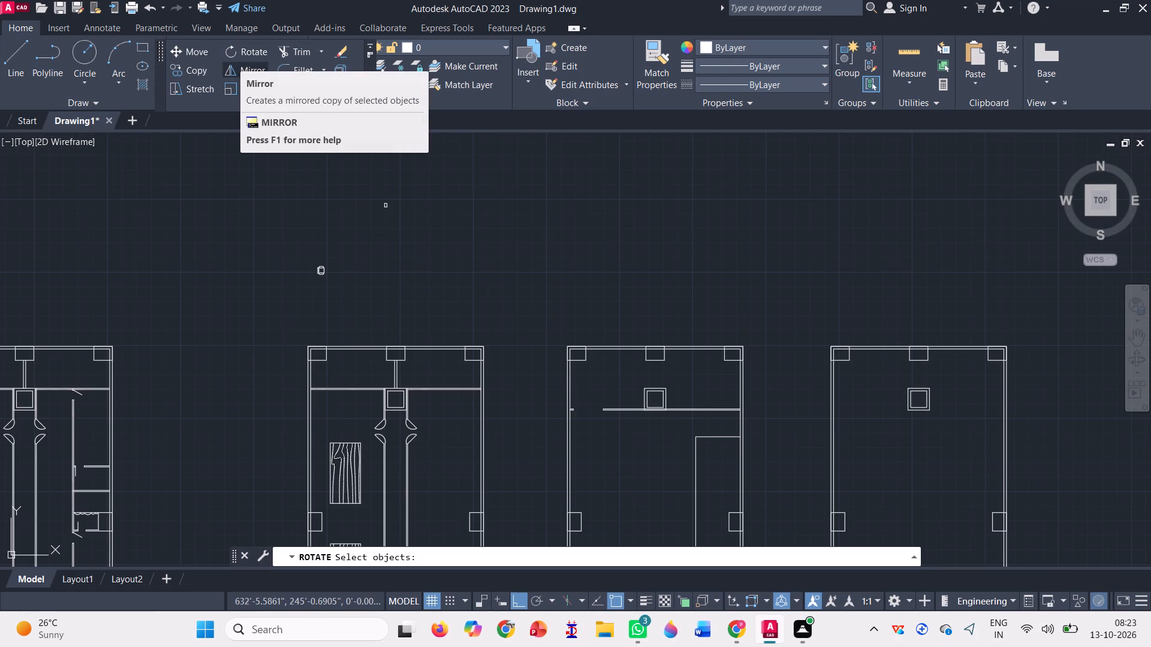
left_click(315, 266)
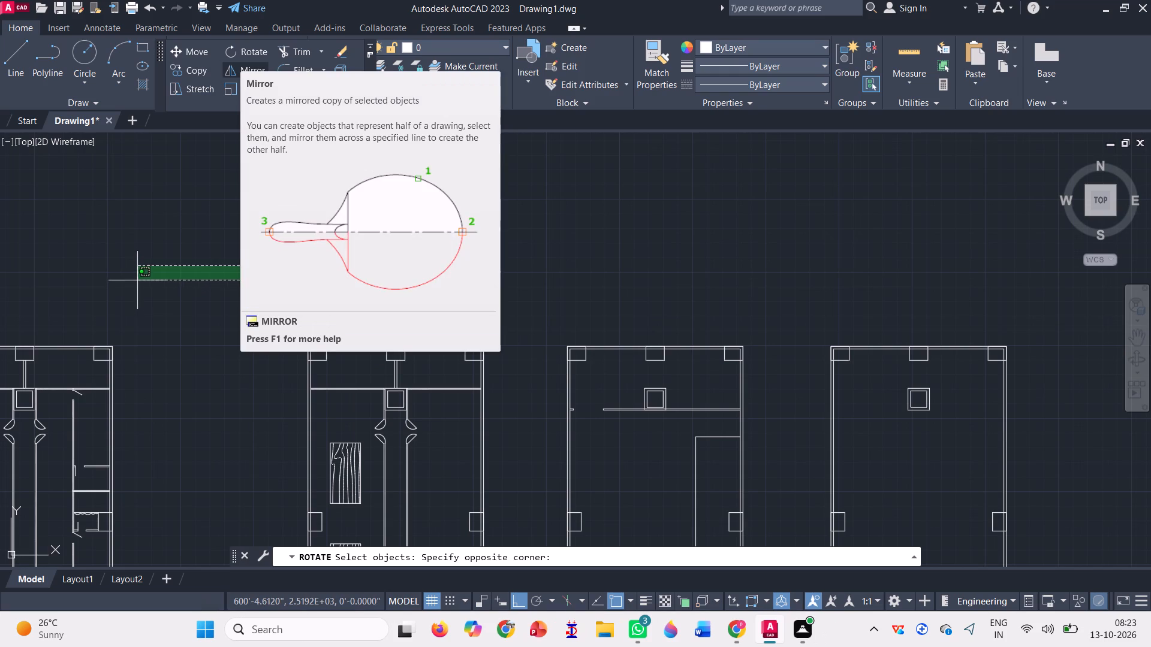
left_click(138, 277)
left_click(321, 271)
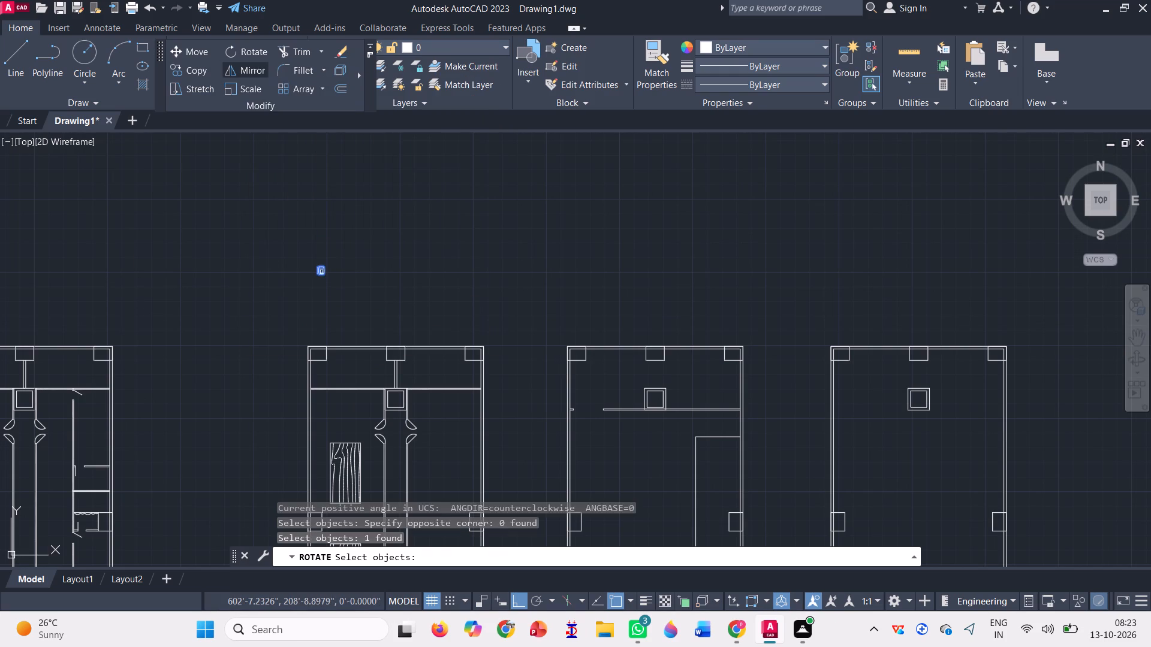
key("space")
left_click(321, 271)
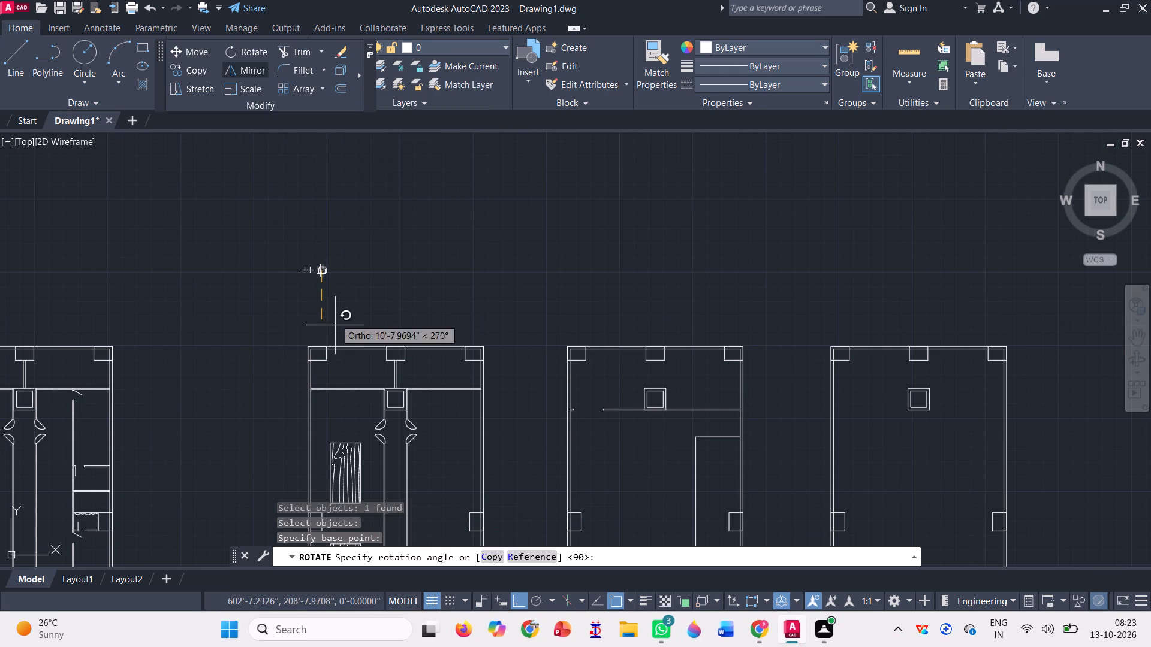
scroll(293, 303, "up", 3)
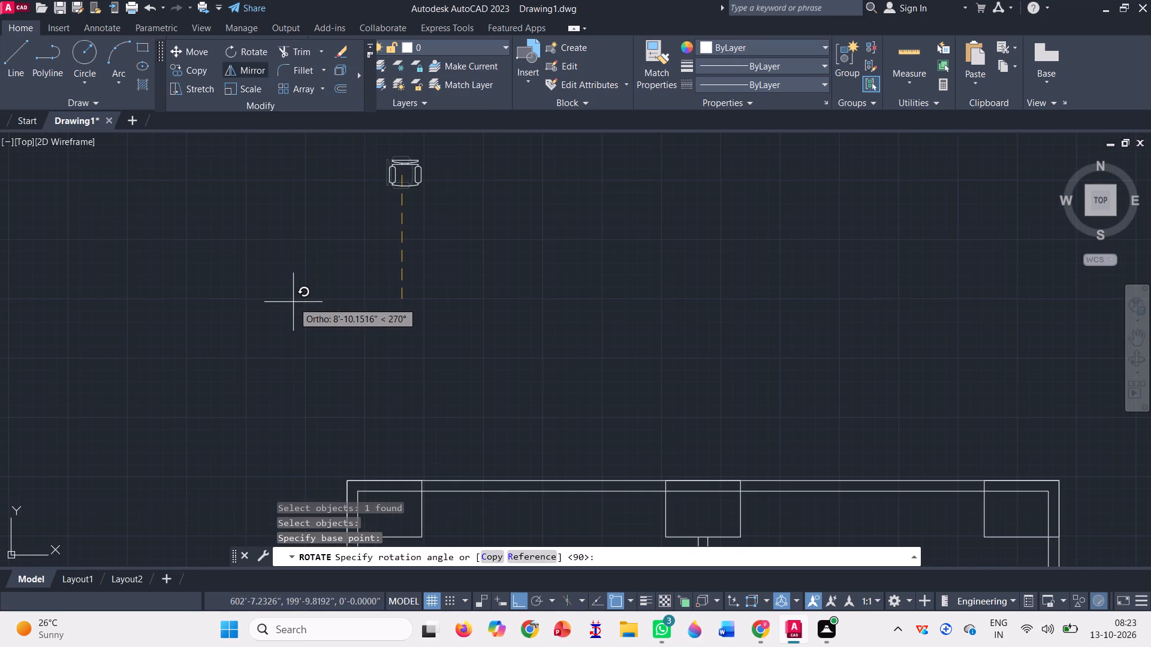
left_click(293, 301)
Move the loose chair with Ortho off to just below the middle of the southernmost table's south edge.
scroll(372, 322, "down", 2)
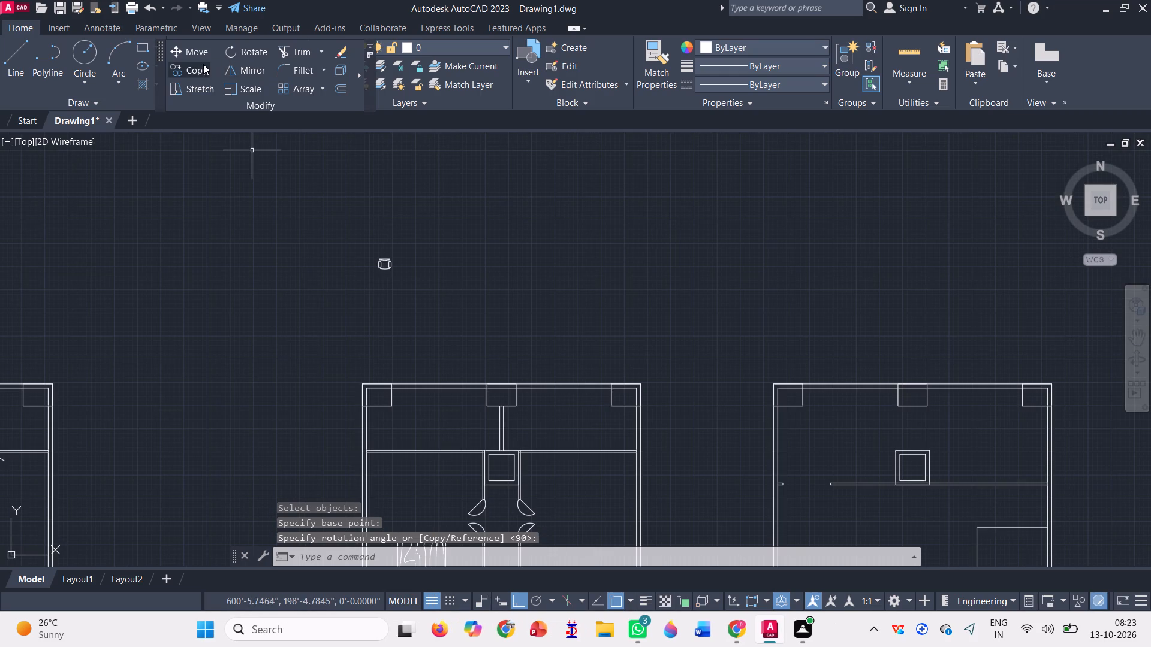
left_click(199, 53)
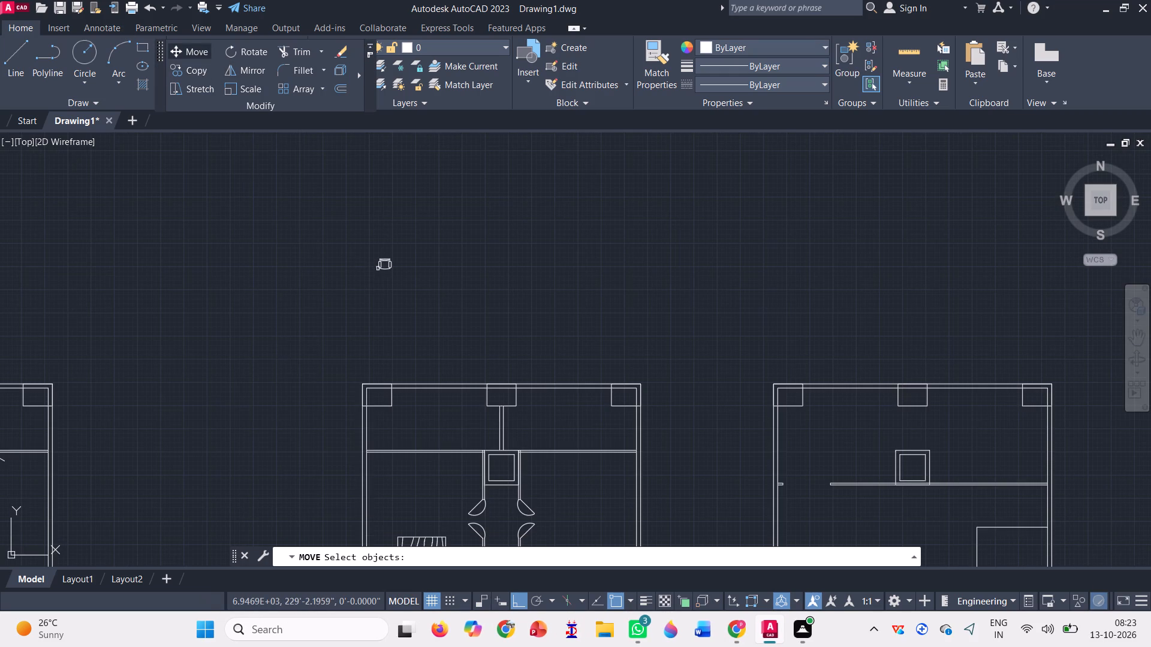
left_click(378, 261)
key("space")
scroll(382, 261, "up", 3)
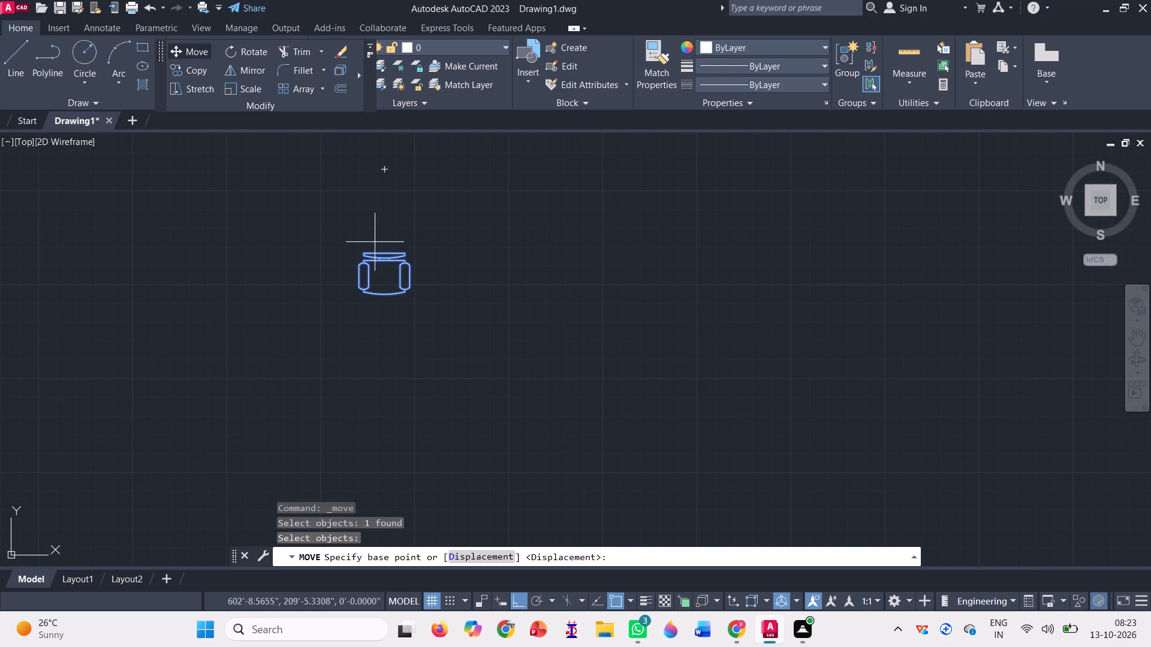
left_click(389, 249)
scroll(385, 195, "down", 4)
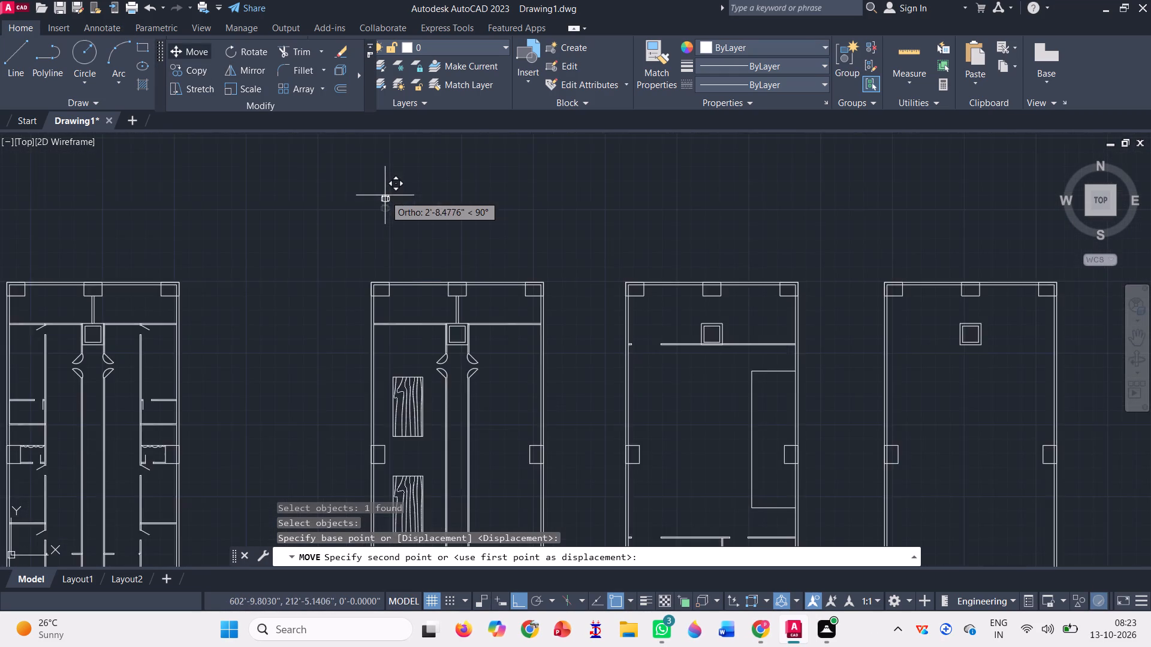
scroll(385, 195, "down", 2)
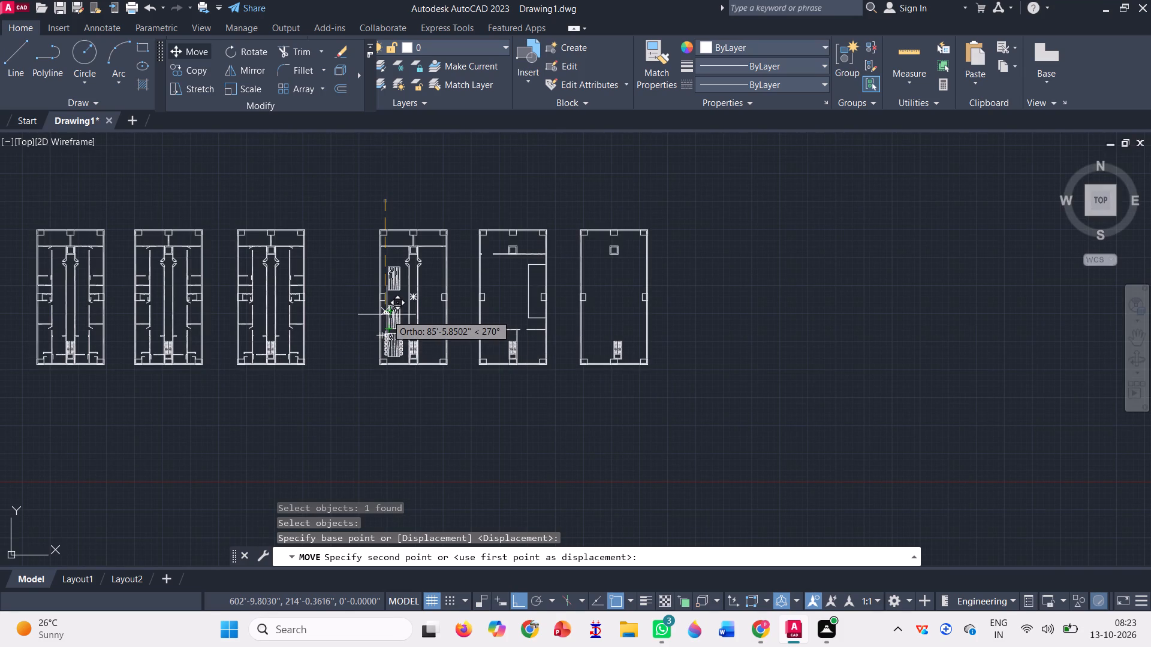
key("F8")
scroll(395, 303, "up", 3)
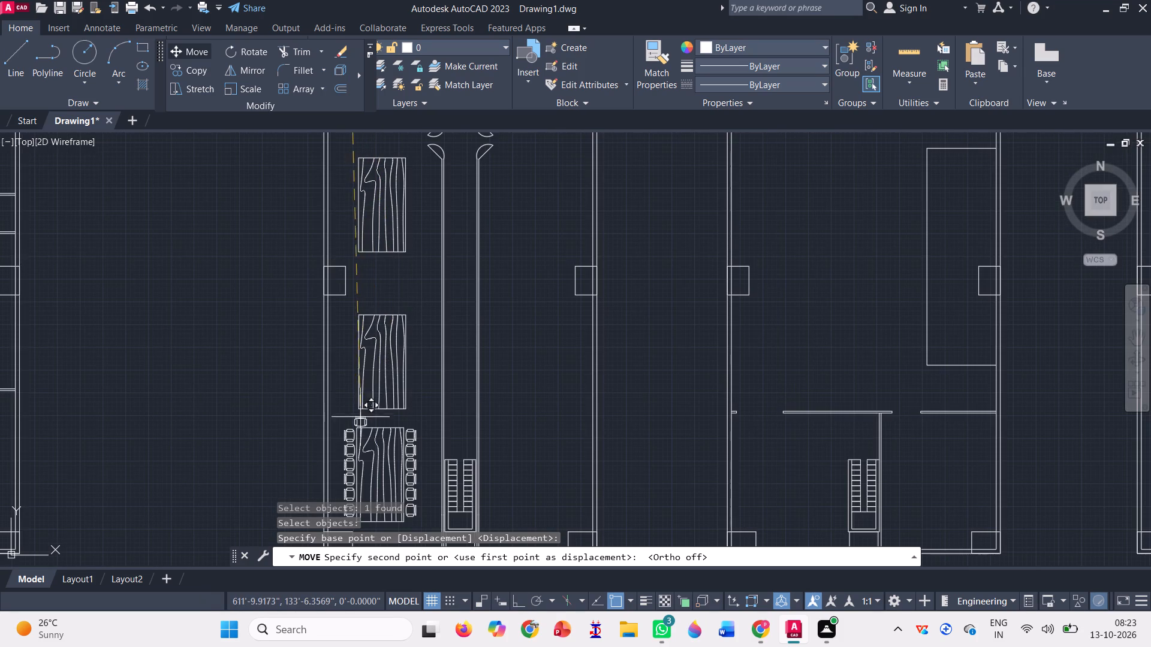
scroll(385, 331, "down", 1)
scroll(391, 454, "up", 2)
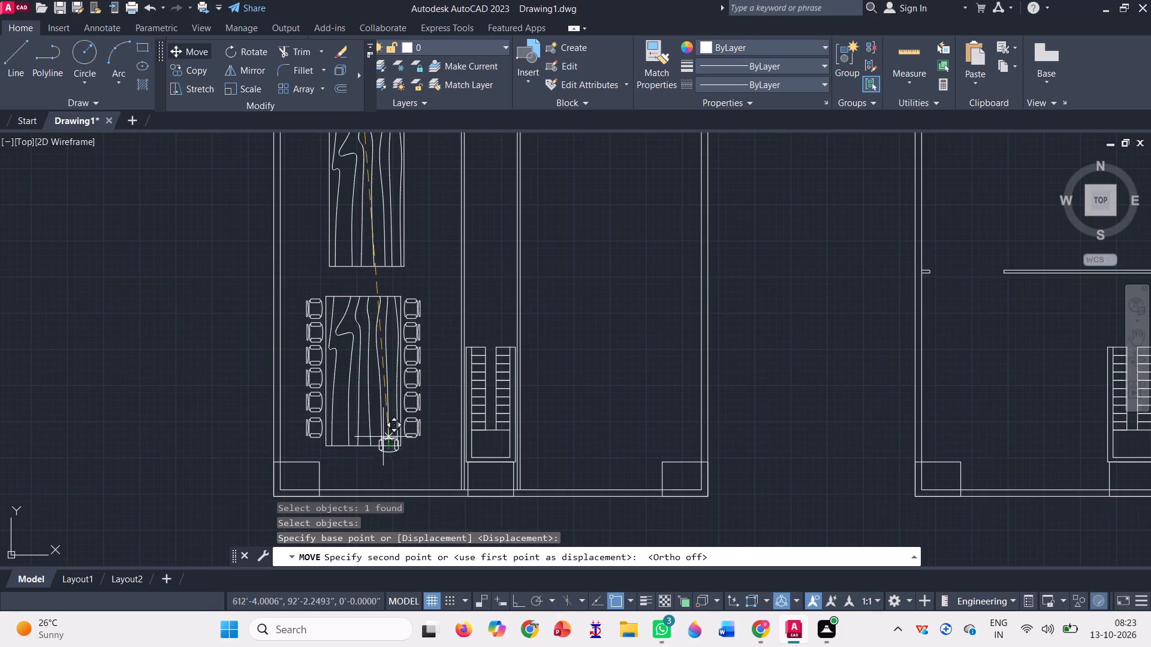
scroll(319, 260, "up", 1)
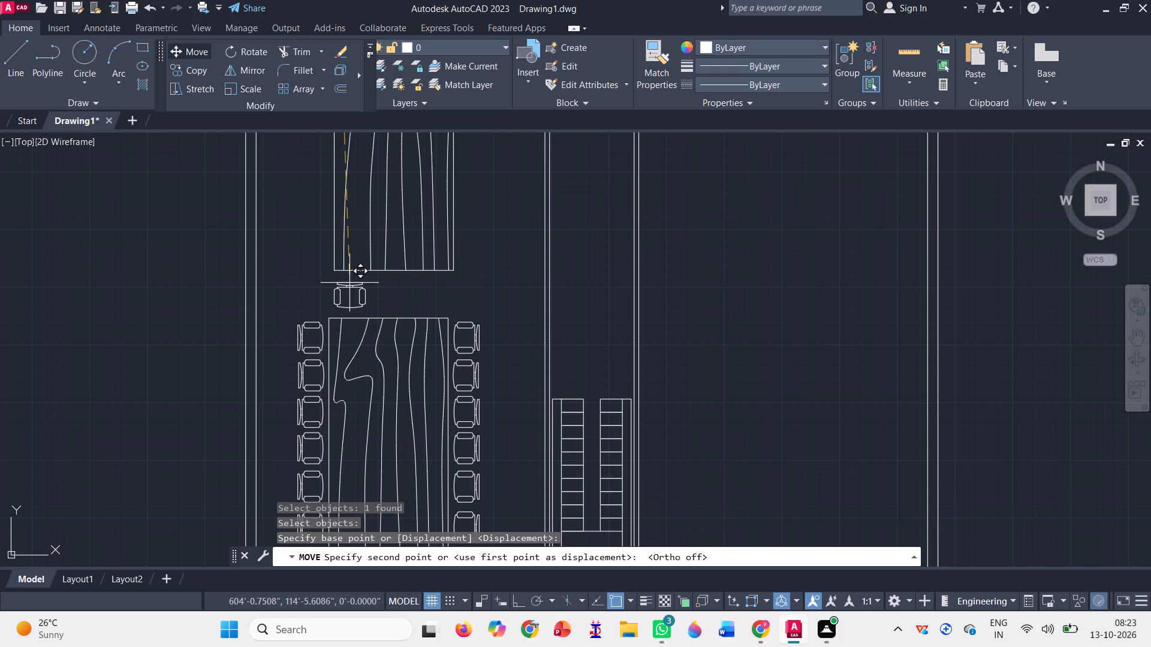
scroll(349, 282, "down", 2)
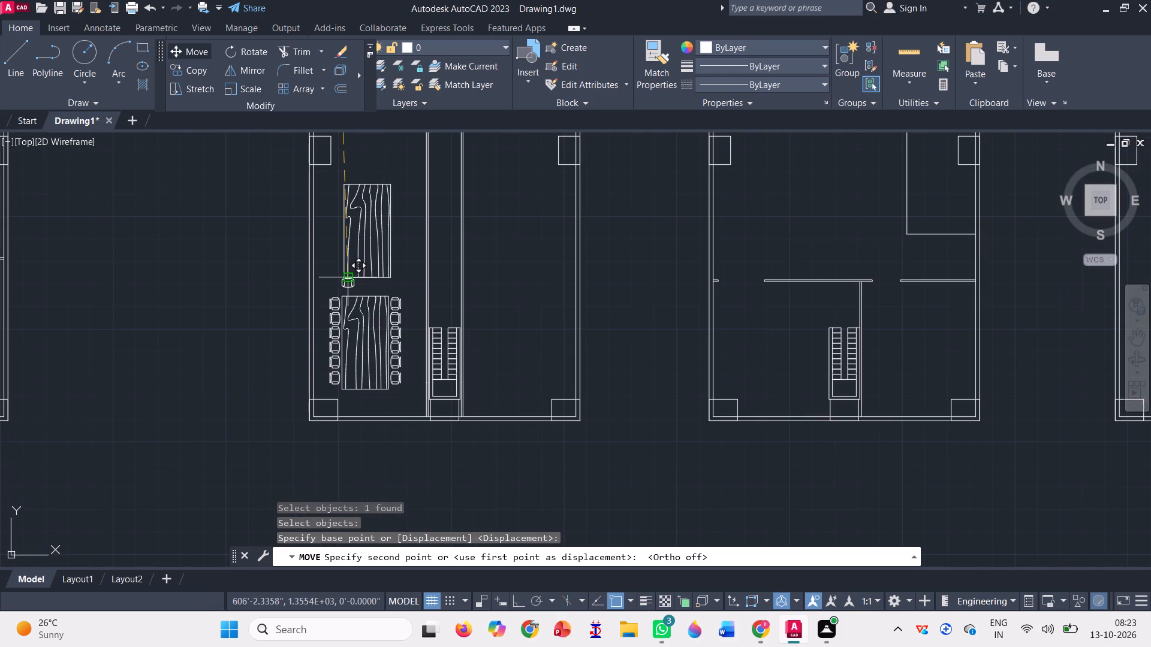
scroll(370, 393, "up", 2)
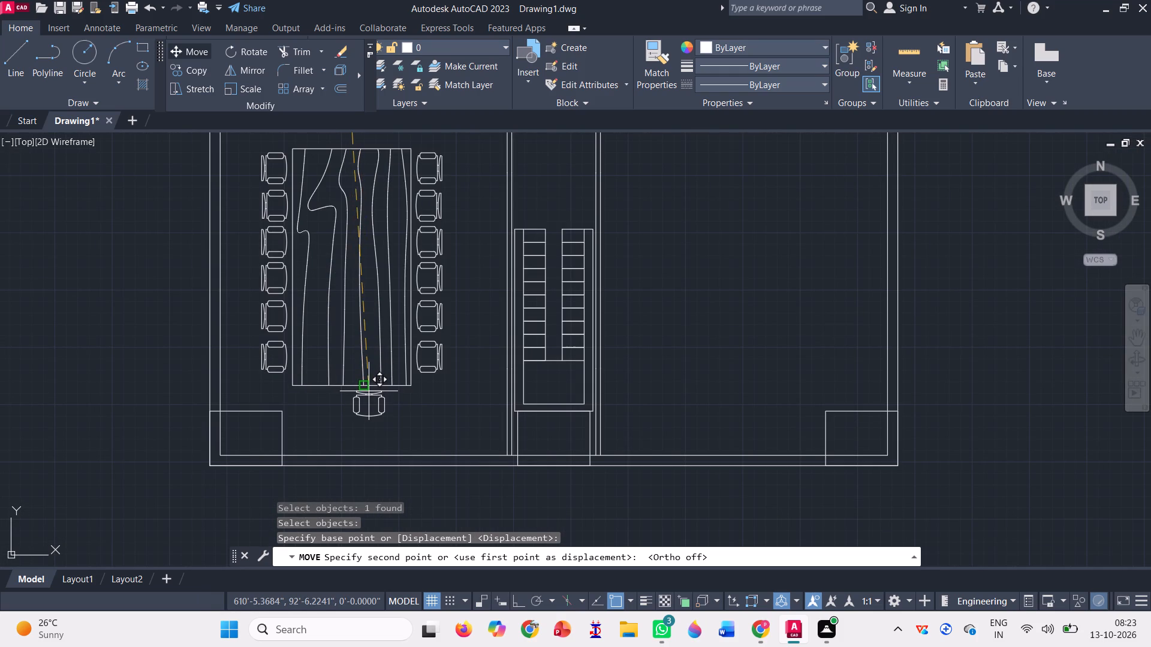
left_click(348, 394)
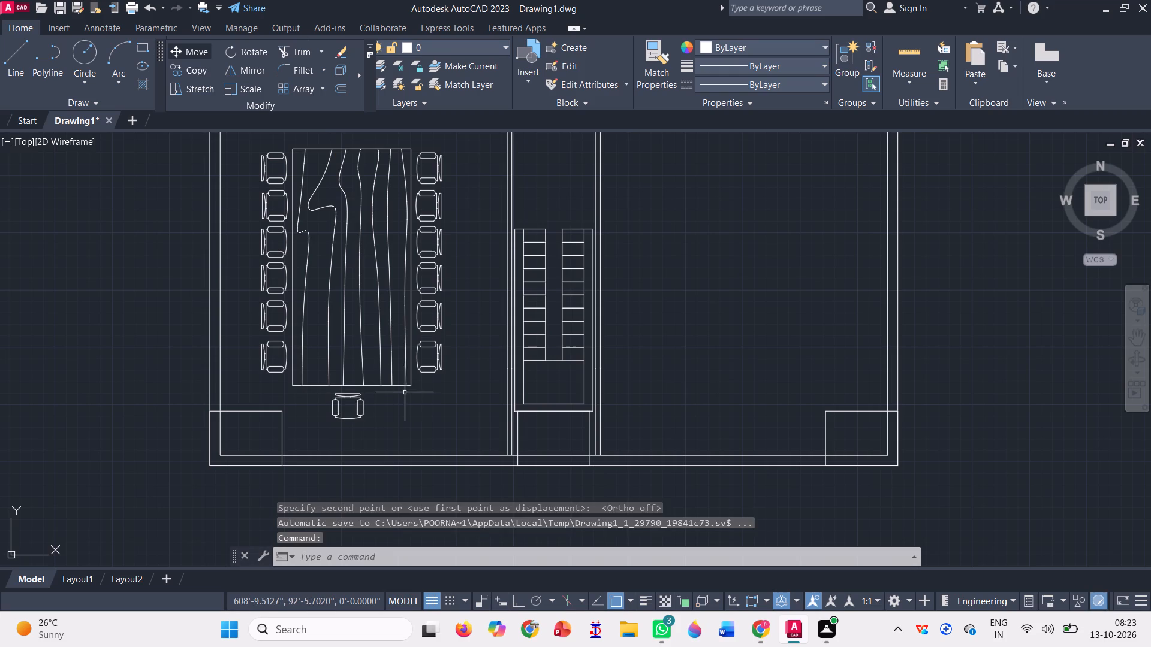
key("Escape")
Rotate the chair below the southernmost table by 180° with Ortho on, using a base point beside its northeast corner.
left_click(233, 53)
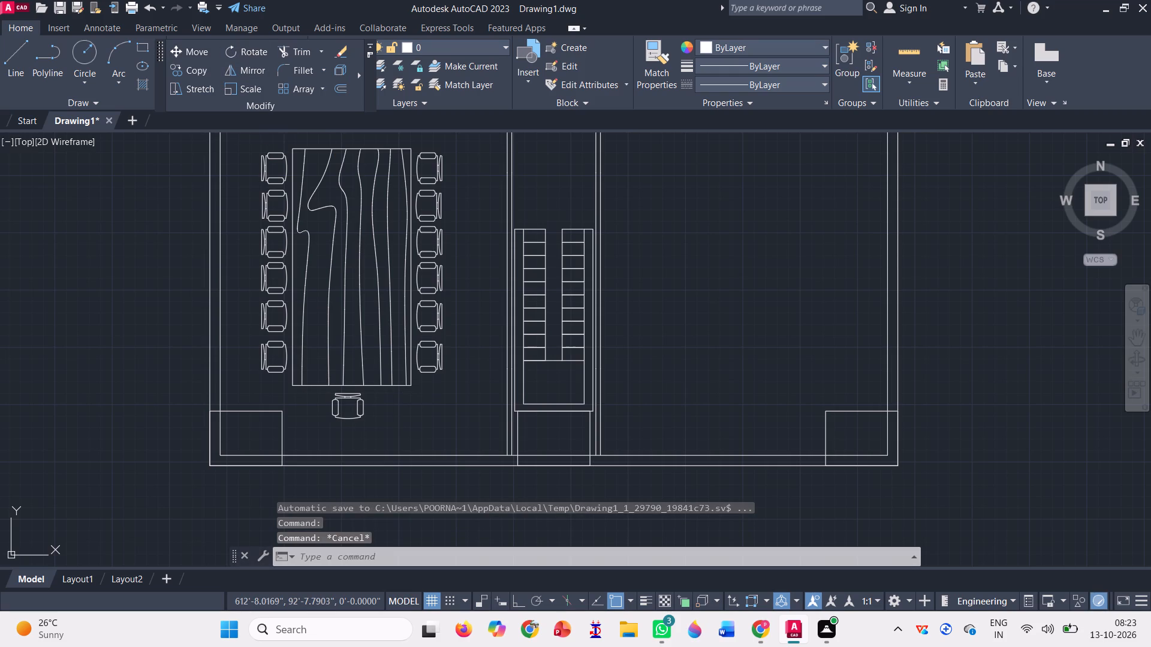
left_click(346, 400)
key("space")
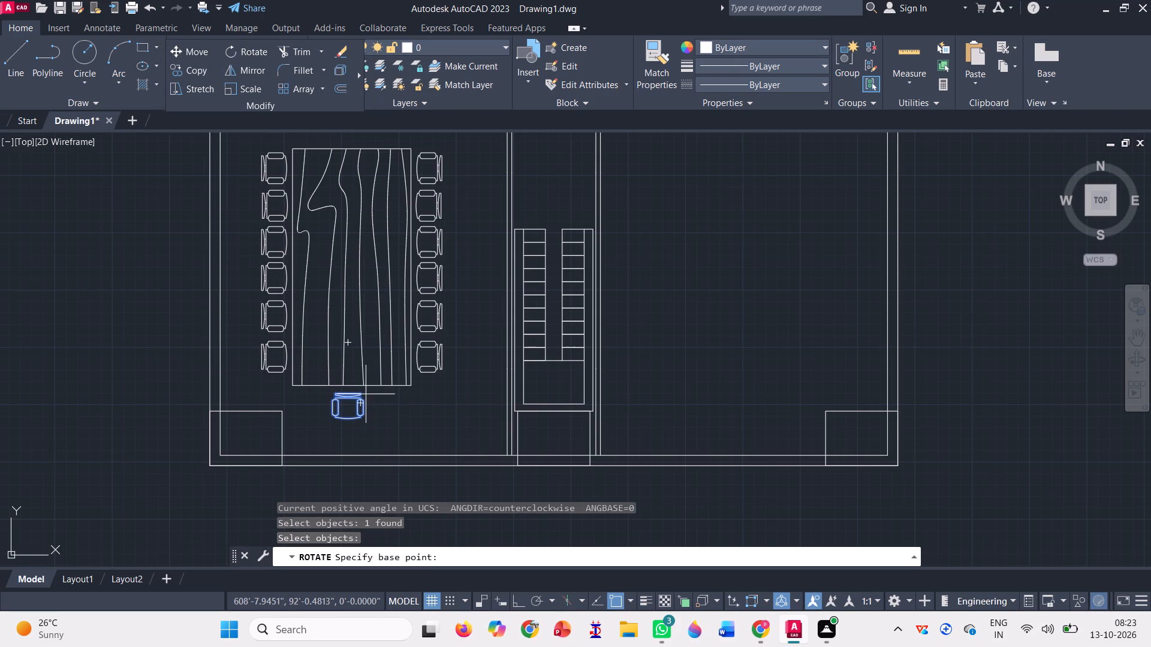
left_click(364, 394)
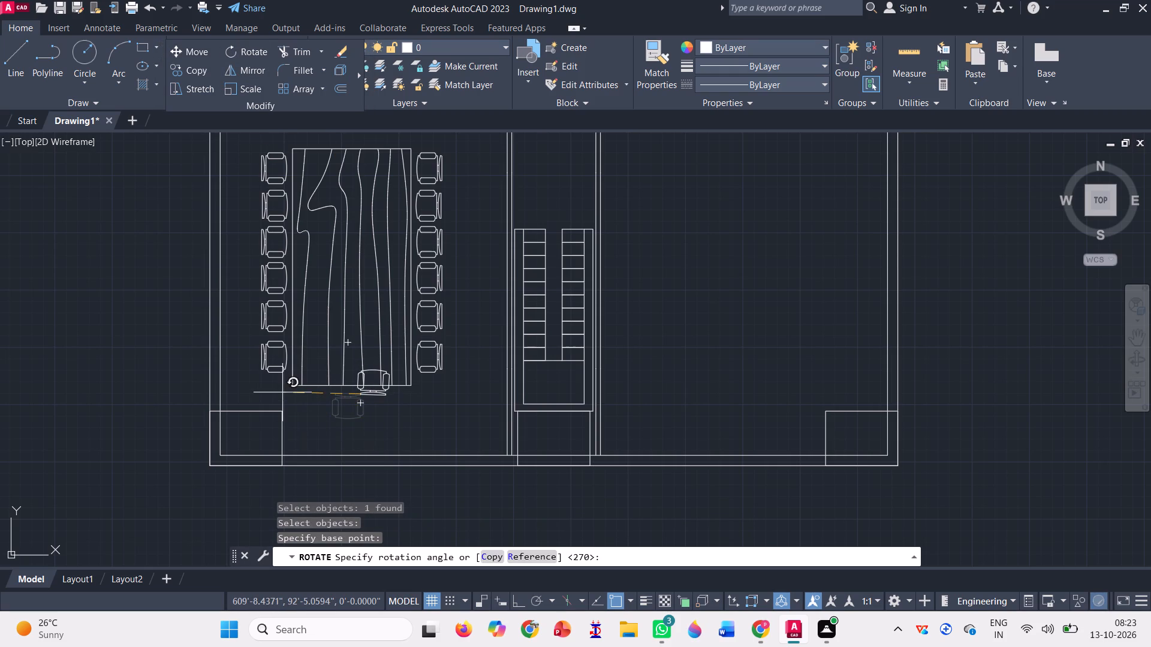
key("F8")
left_click(282, 392)
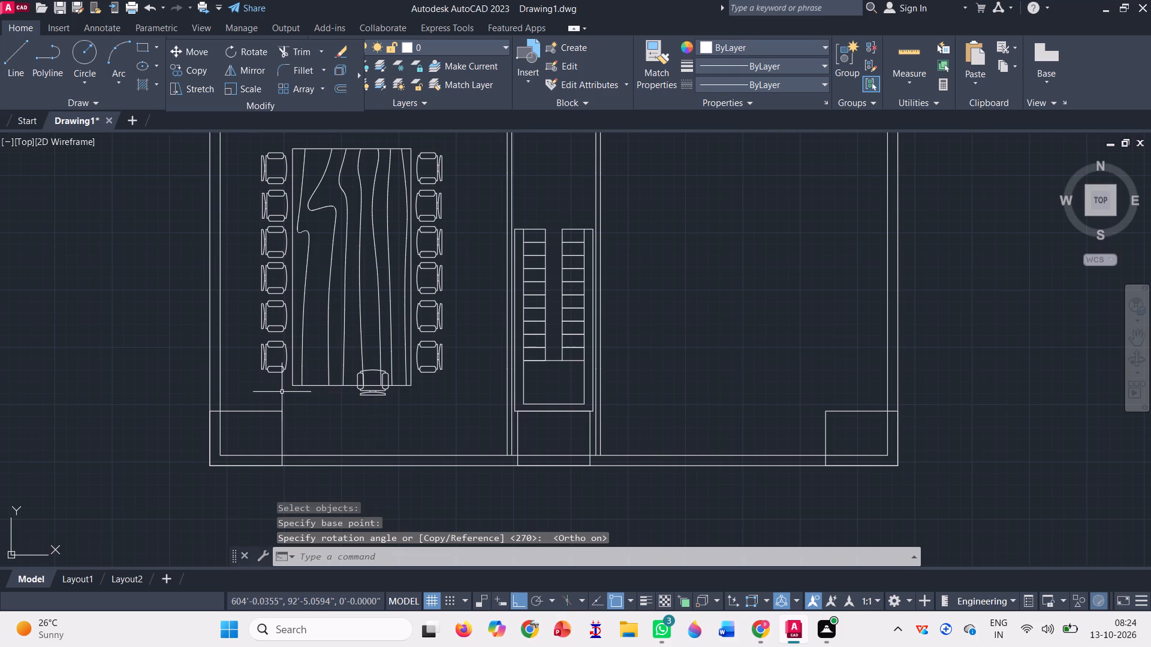
Move the rotated chair with Ortho off clear of the southernmost table, just below the east end of its south edge.
left_click(194, 50)
left_click(373, 394)
key("space")
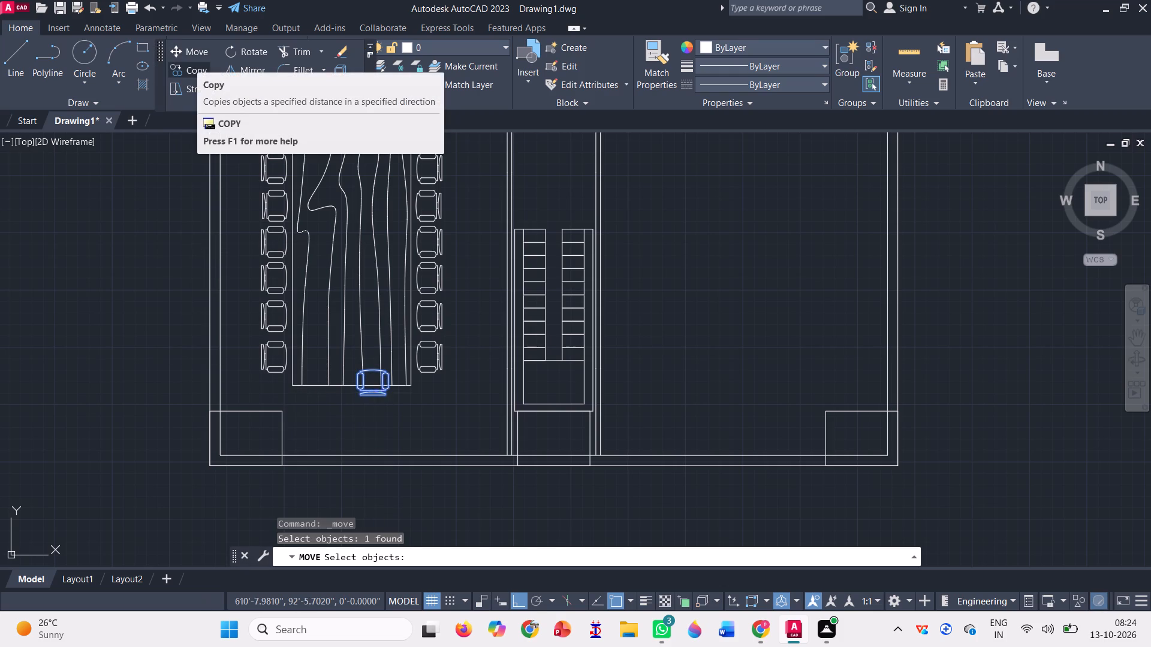
left_click(381, 391)
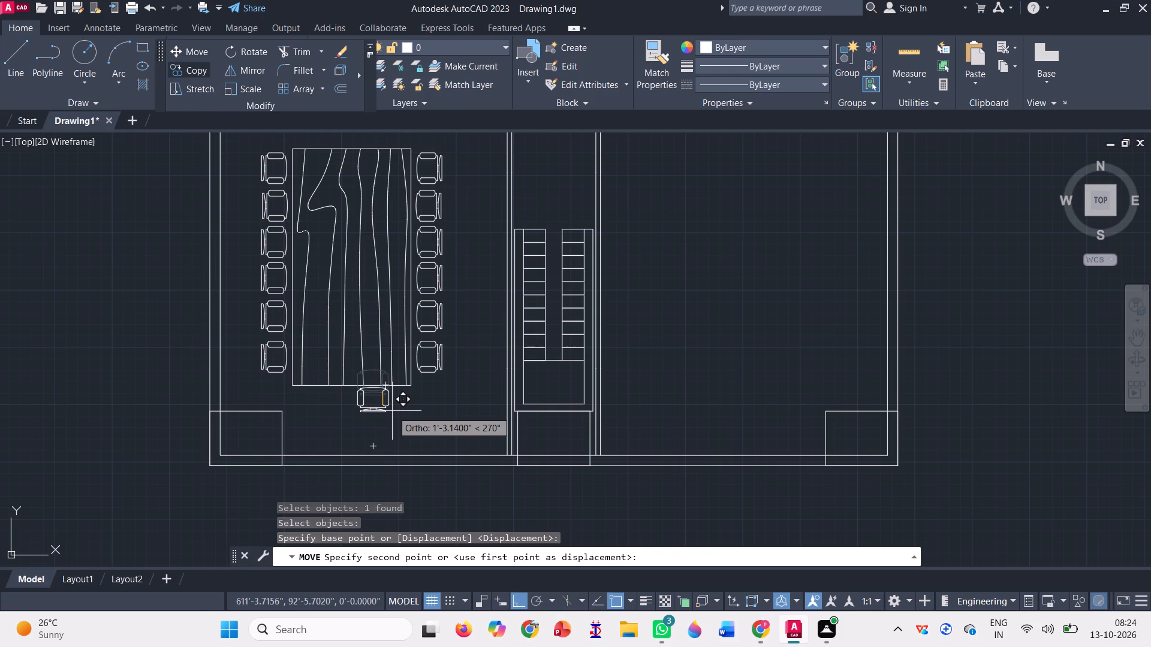
key("F8")
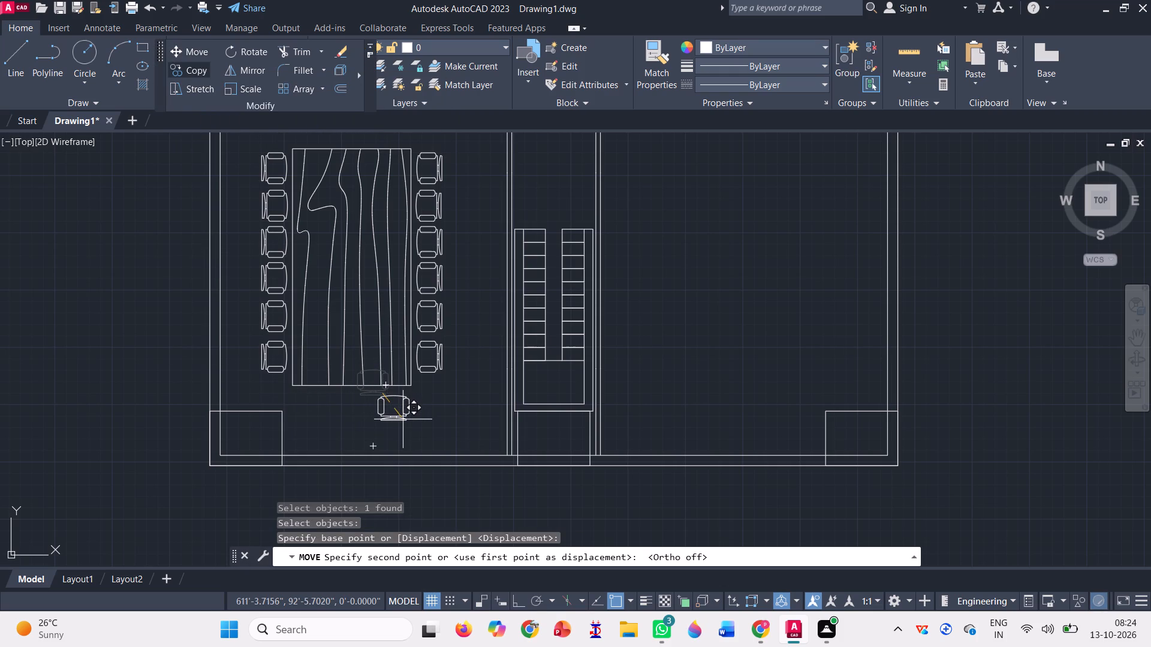
left_click(403, 419)
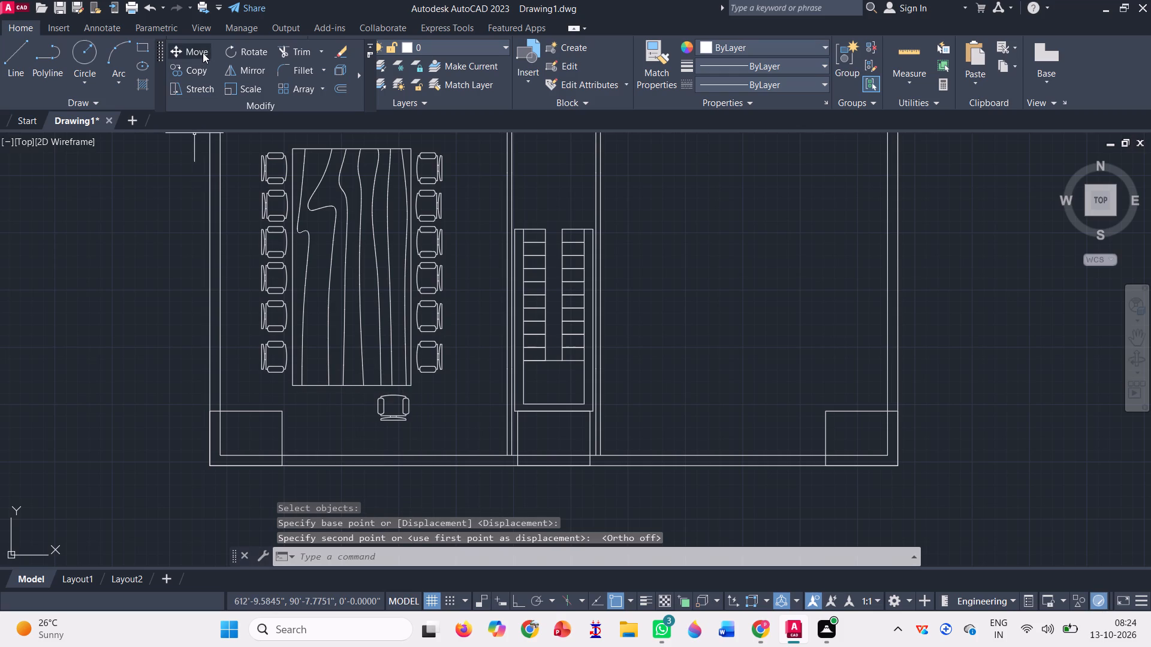
Copy the south-side chair straight west with Ortho on to two more spots along the southernmost table's south edge.
left_click(201, 74)
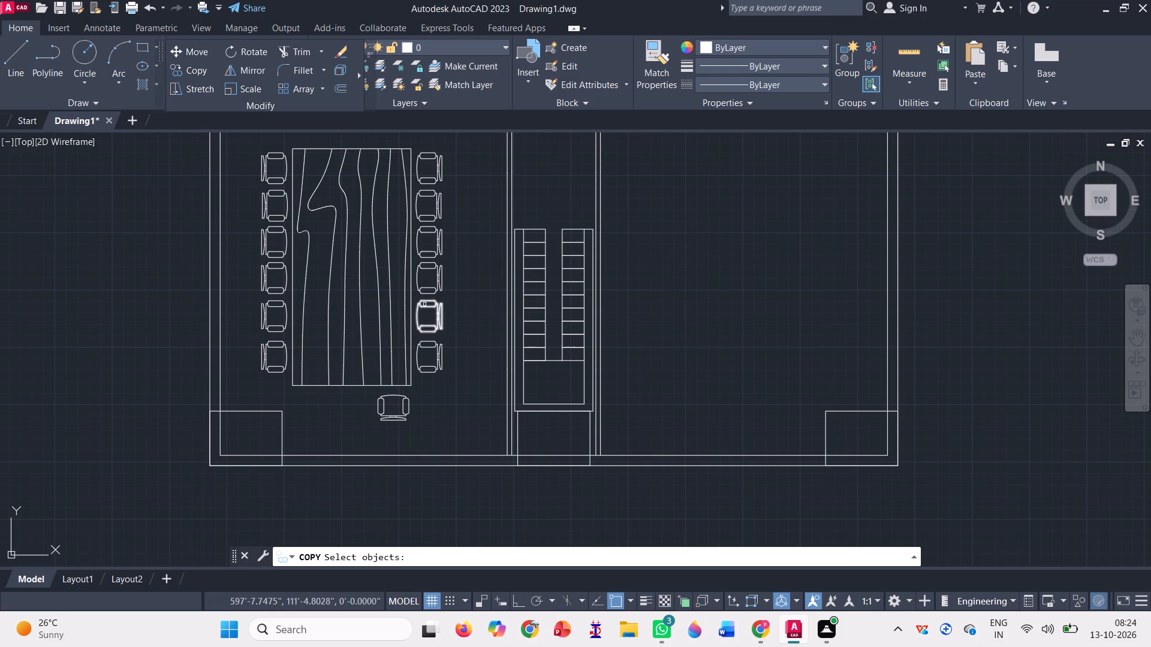
key("F8")
scroll(415, 355, "up", 2)
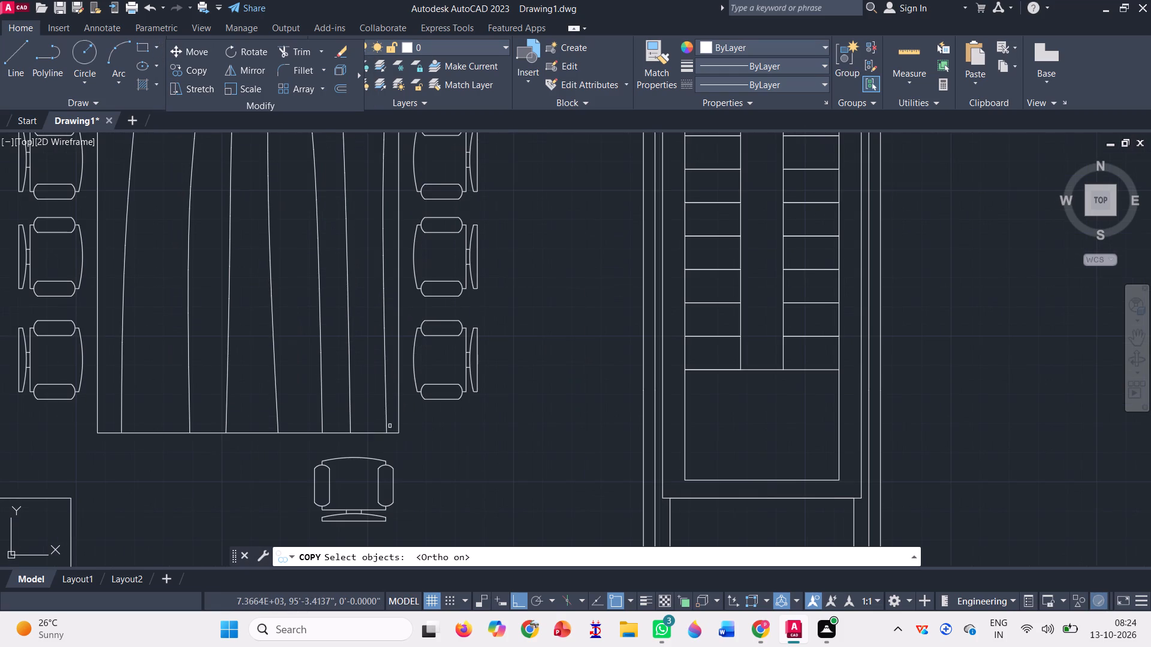
scroll(393, 397, "down", 2)
left_click(385, 442)
key("space")
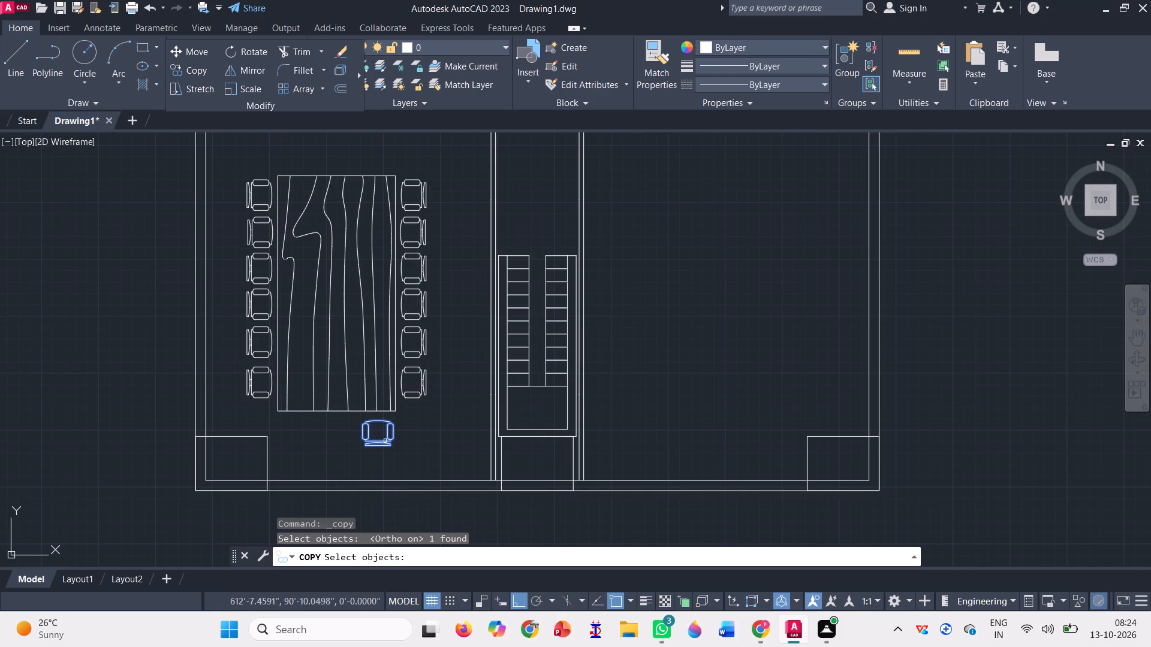
scroll(371, 451, "up", 3)
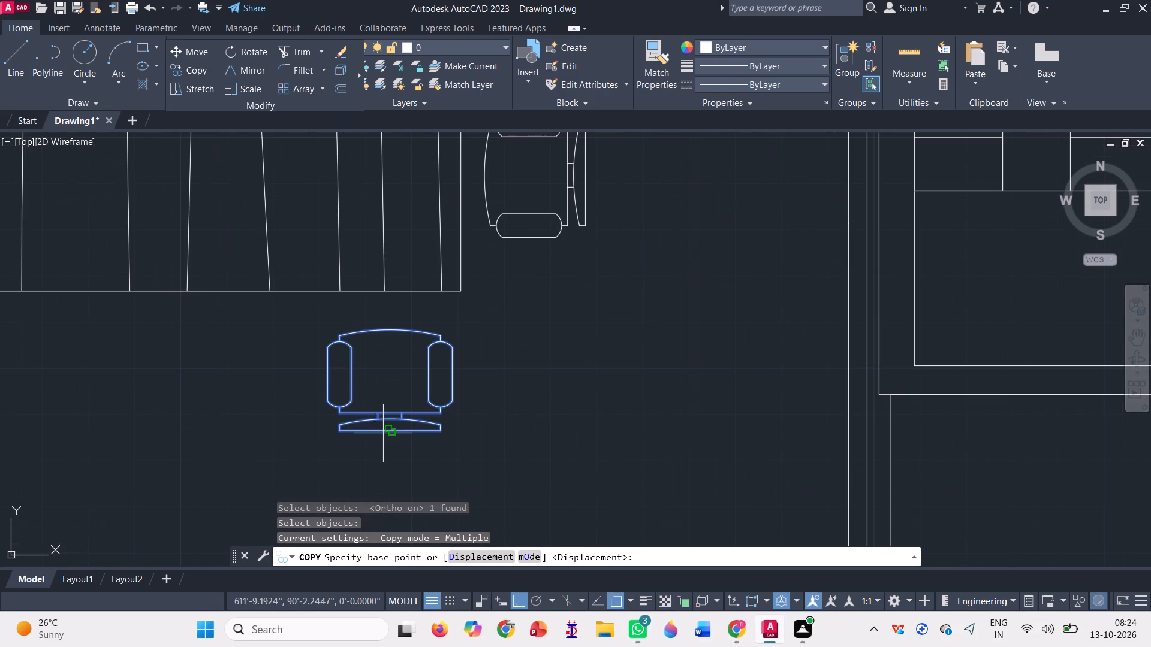
left_click(383, 433)
scroll(432, 413, "down", 2)
scroll(351, 410, "up", 1)
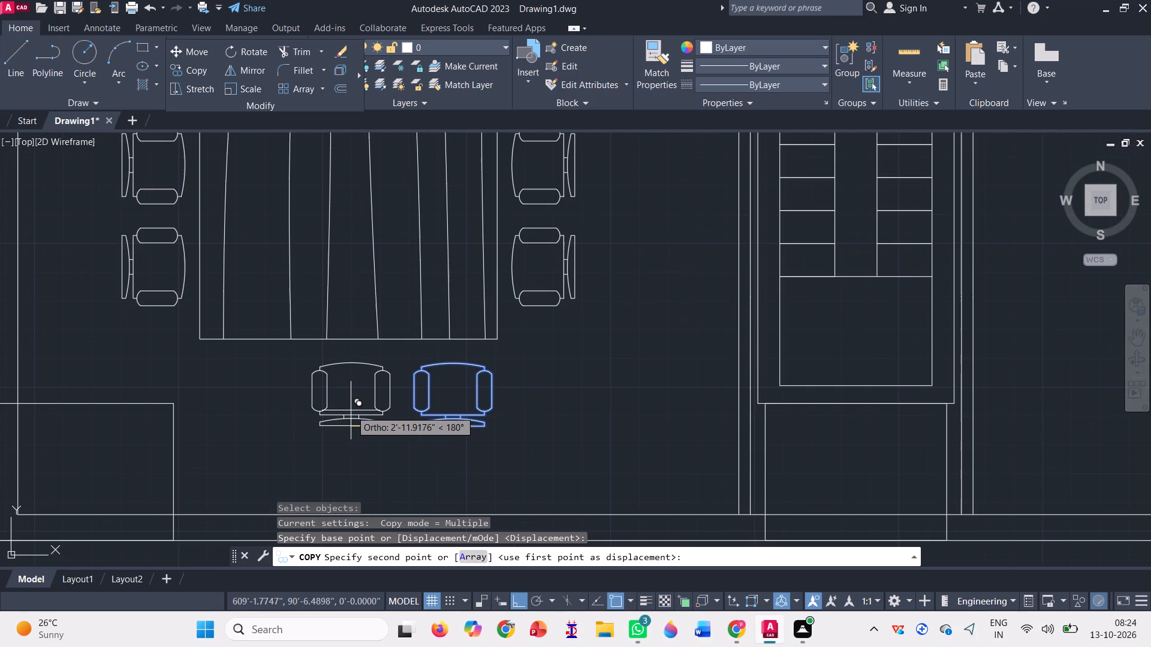
left_click(361, 413)
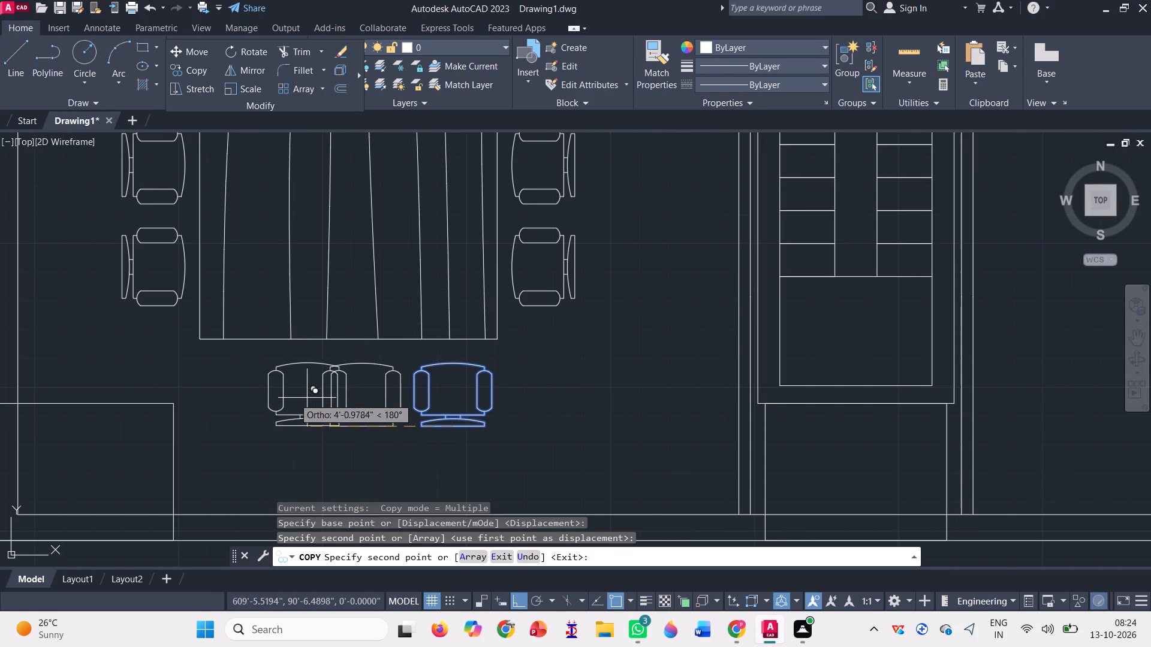
left_click(262, 394)
scroll(349, 442, "down", 2)
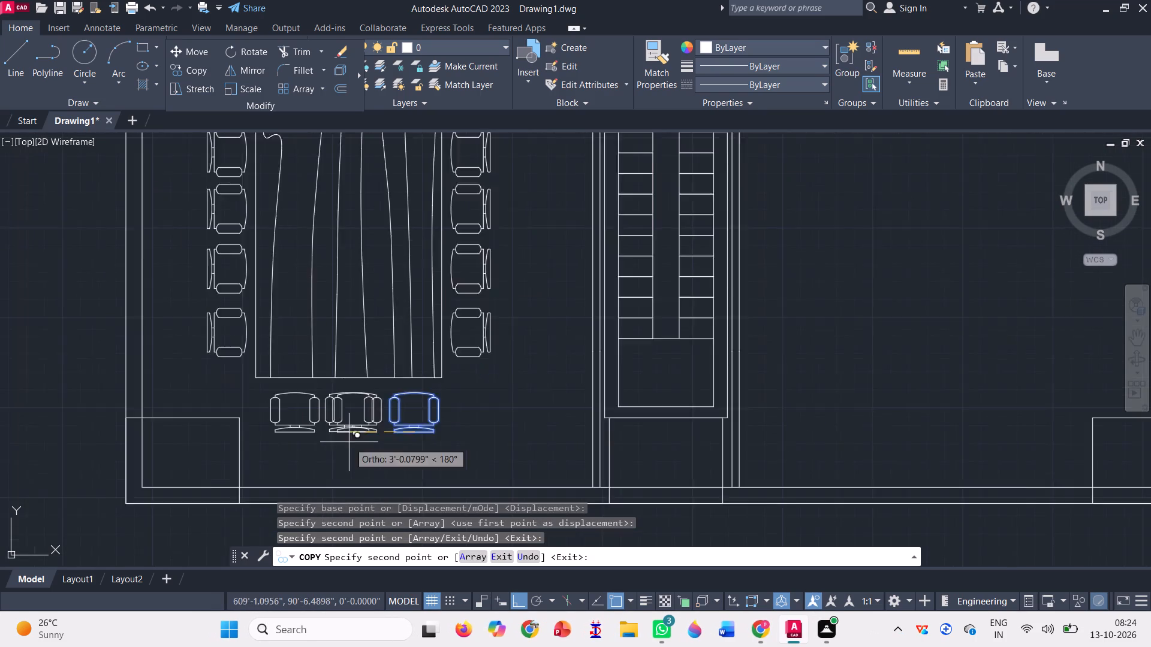
scroll(352, 438, "down", 1)
key("space")
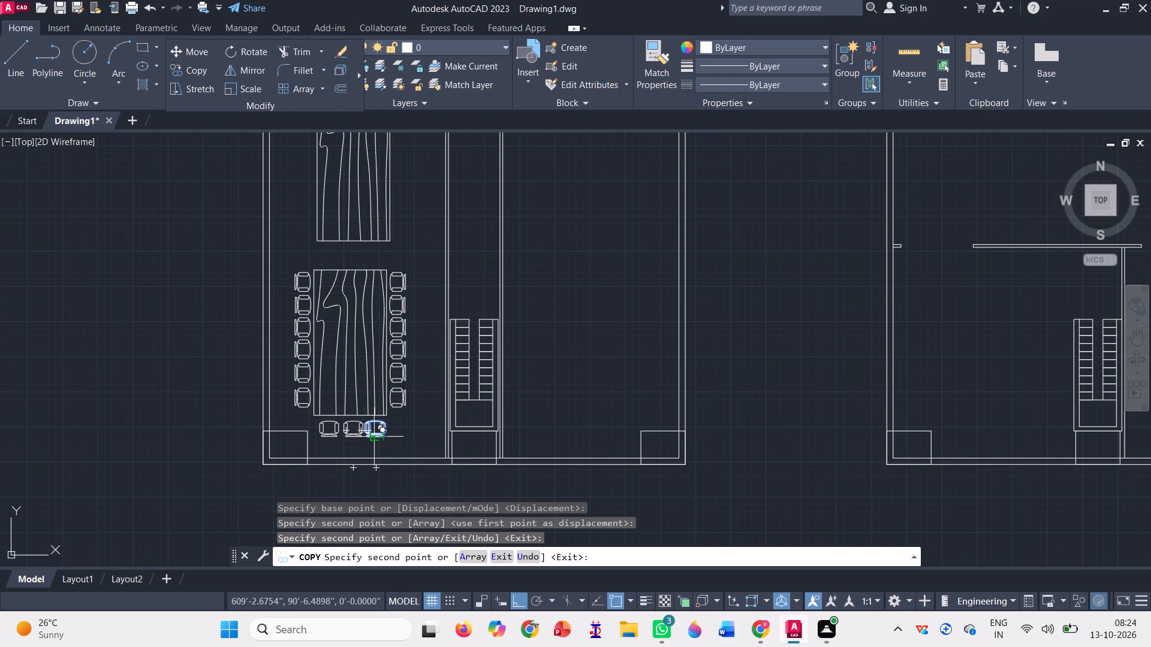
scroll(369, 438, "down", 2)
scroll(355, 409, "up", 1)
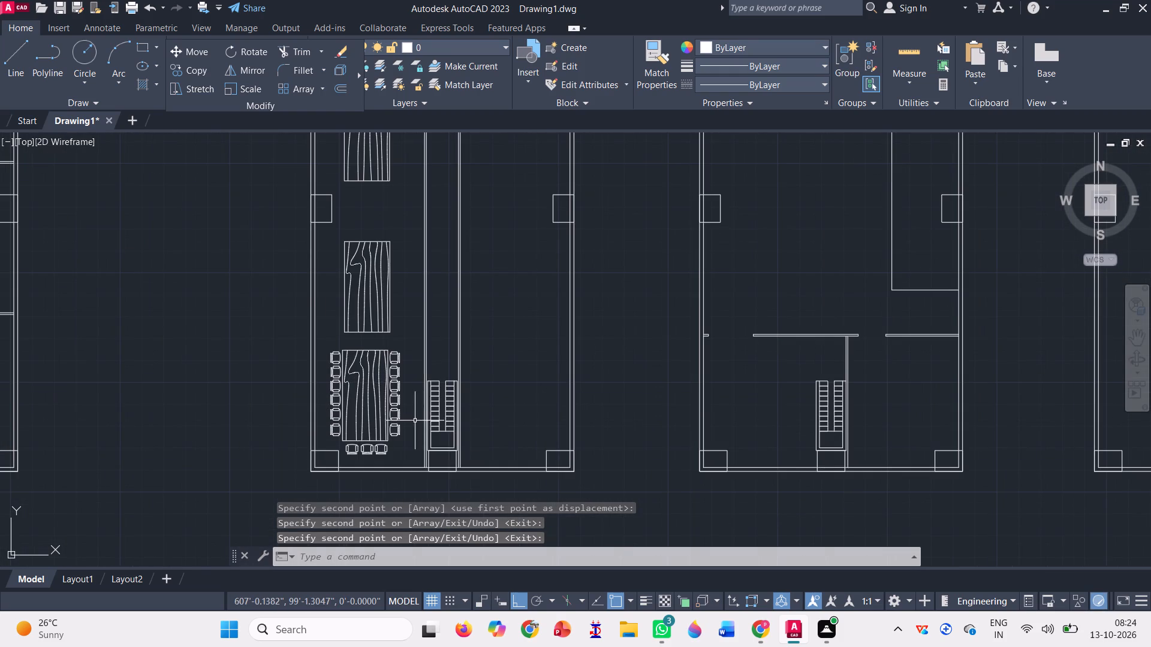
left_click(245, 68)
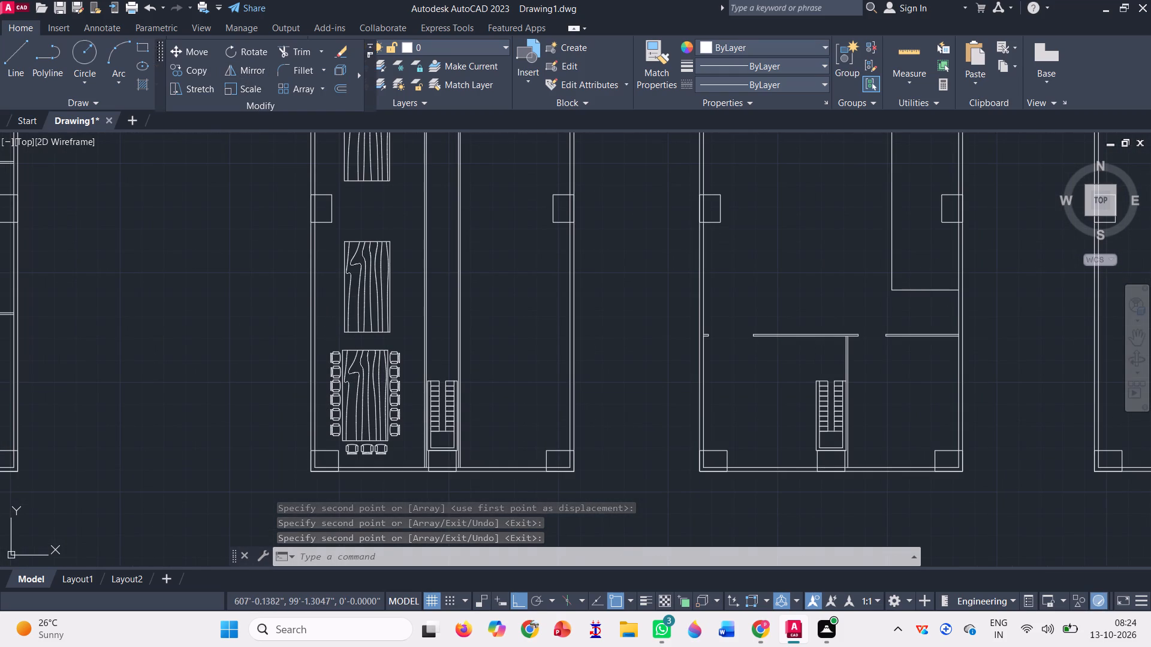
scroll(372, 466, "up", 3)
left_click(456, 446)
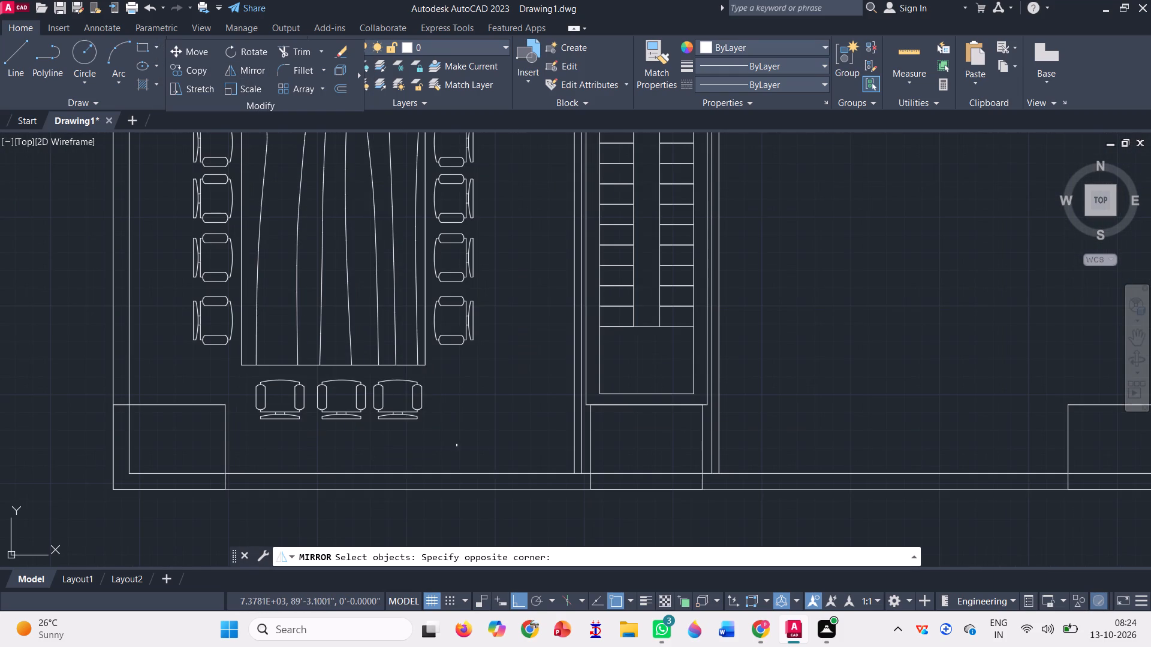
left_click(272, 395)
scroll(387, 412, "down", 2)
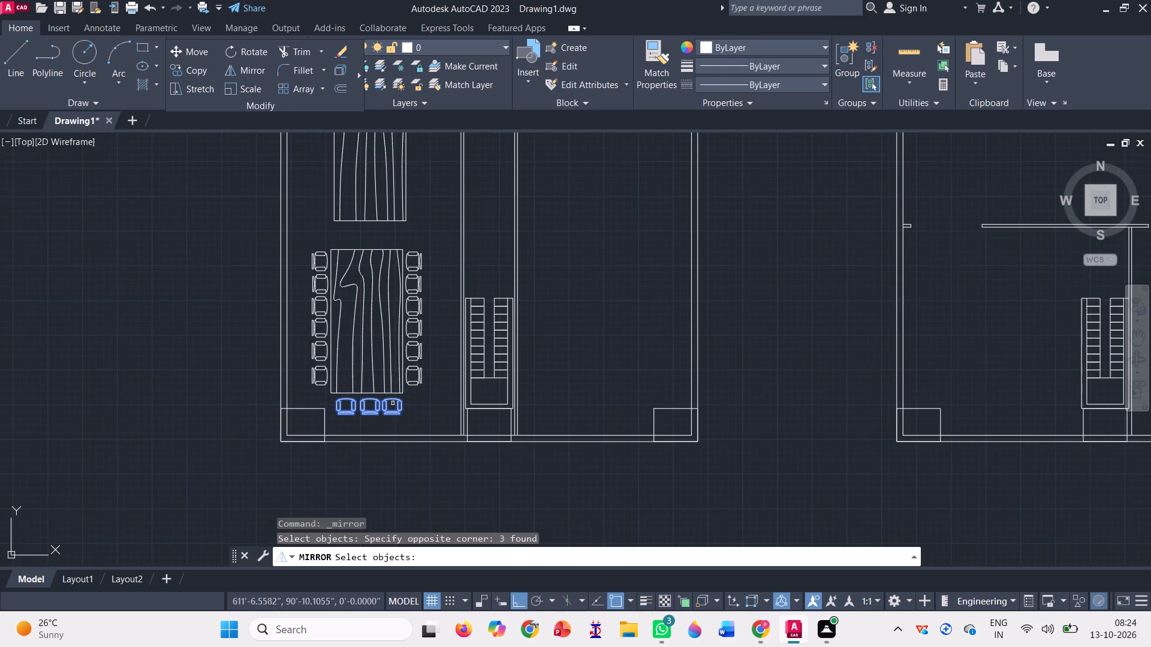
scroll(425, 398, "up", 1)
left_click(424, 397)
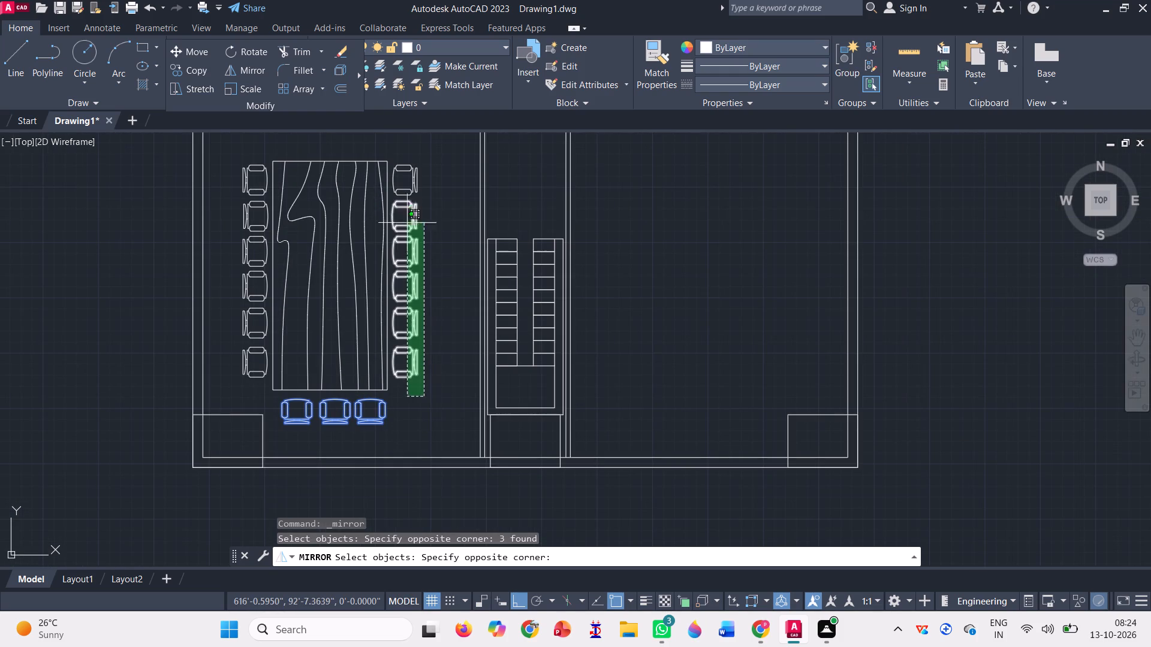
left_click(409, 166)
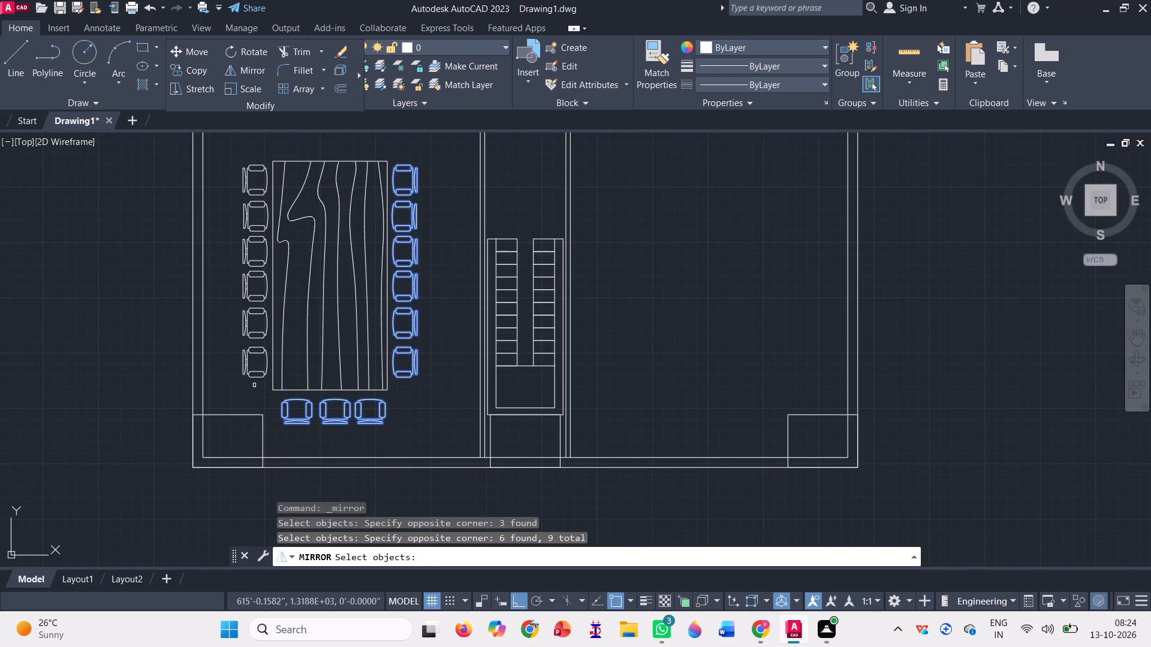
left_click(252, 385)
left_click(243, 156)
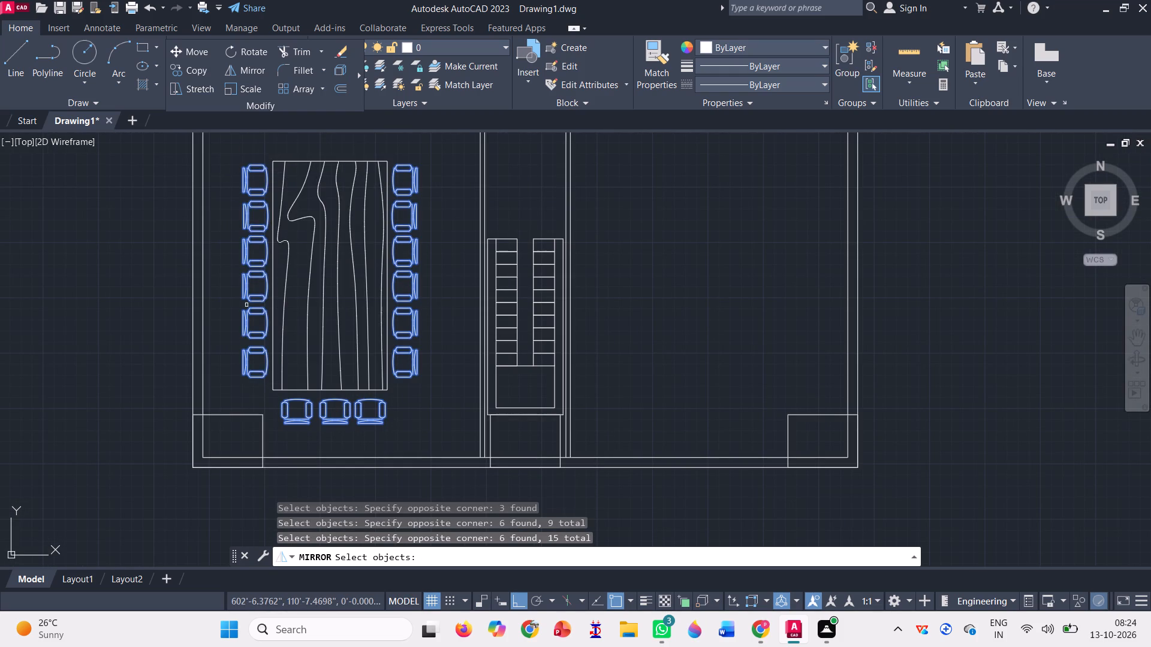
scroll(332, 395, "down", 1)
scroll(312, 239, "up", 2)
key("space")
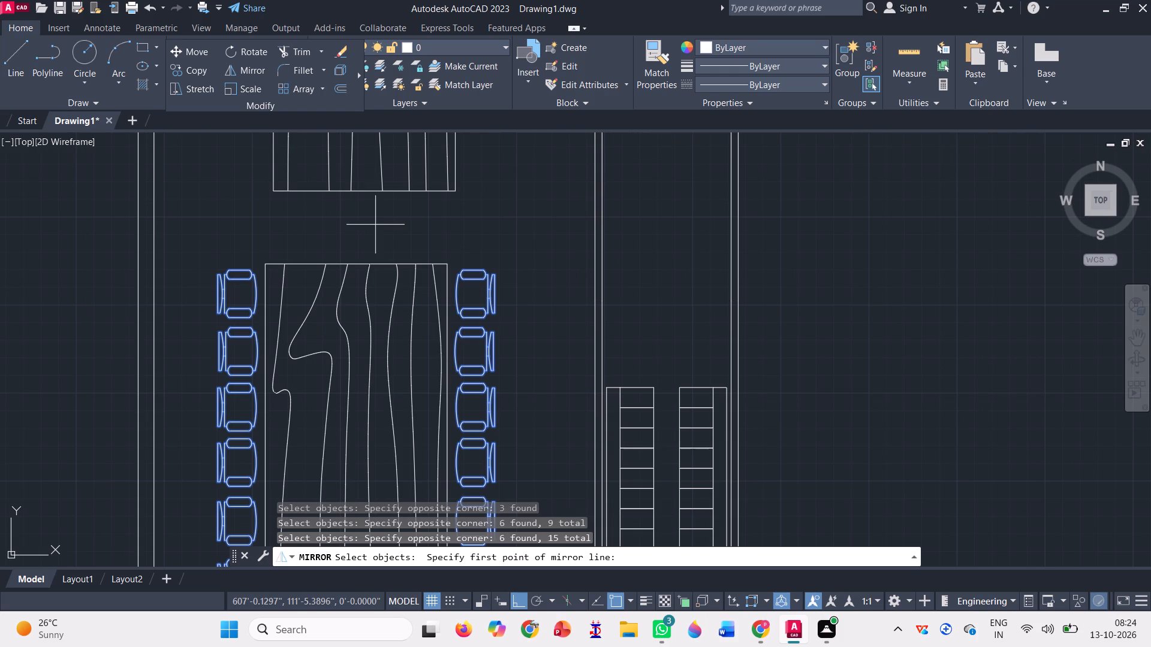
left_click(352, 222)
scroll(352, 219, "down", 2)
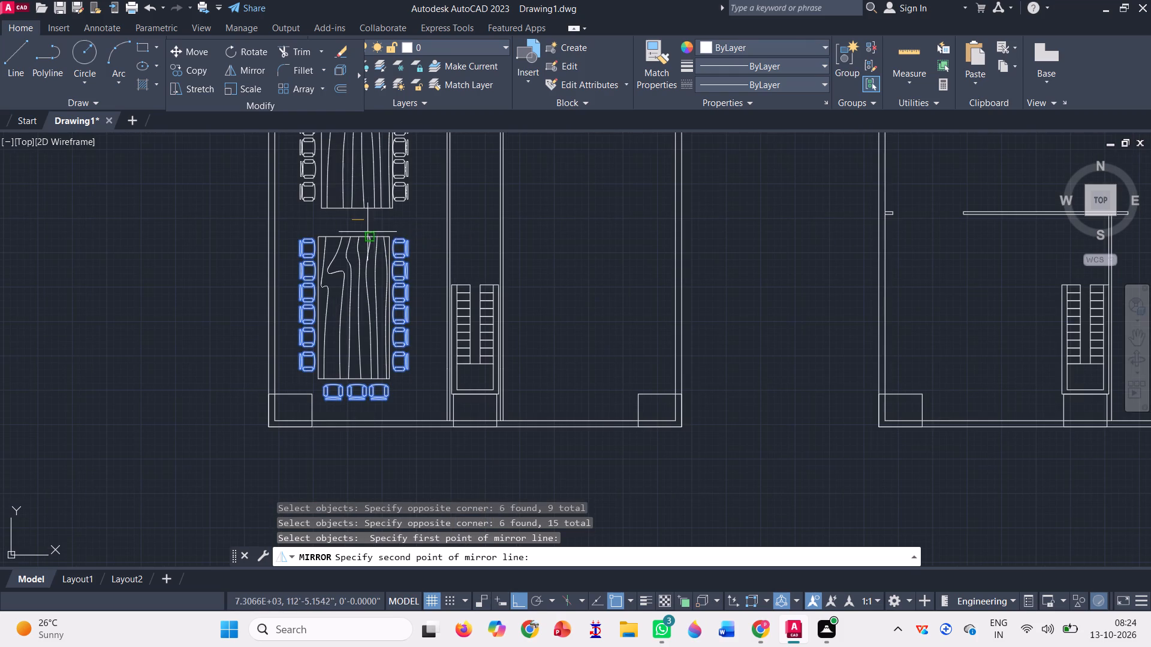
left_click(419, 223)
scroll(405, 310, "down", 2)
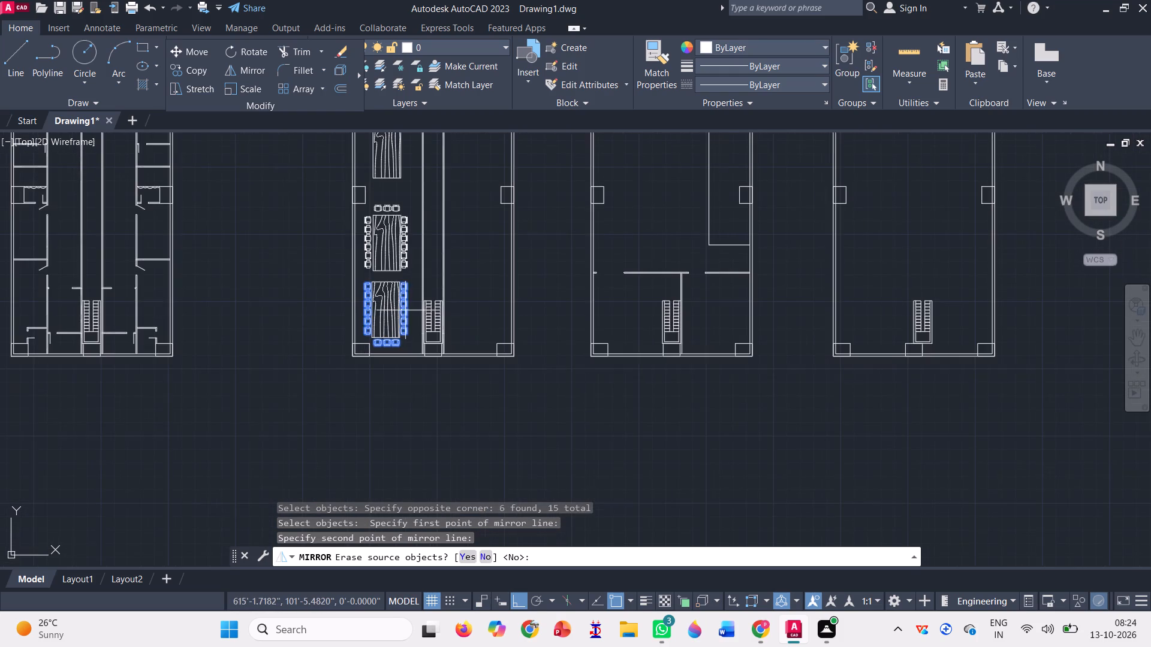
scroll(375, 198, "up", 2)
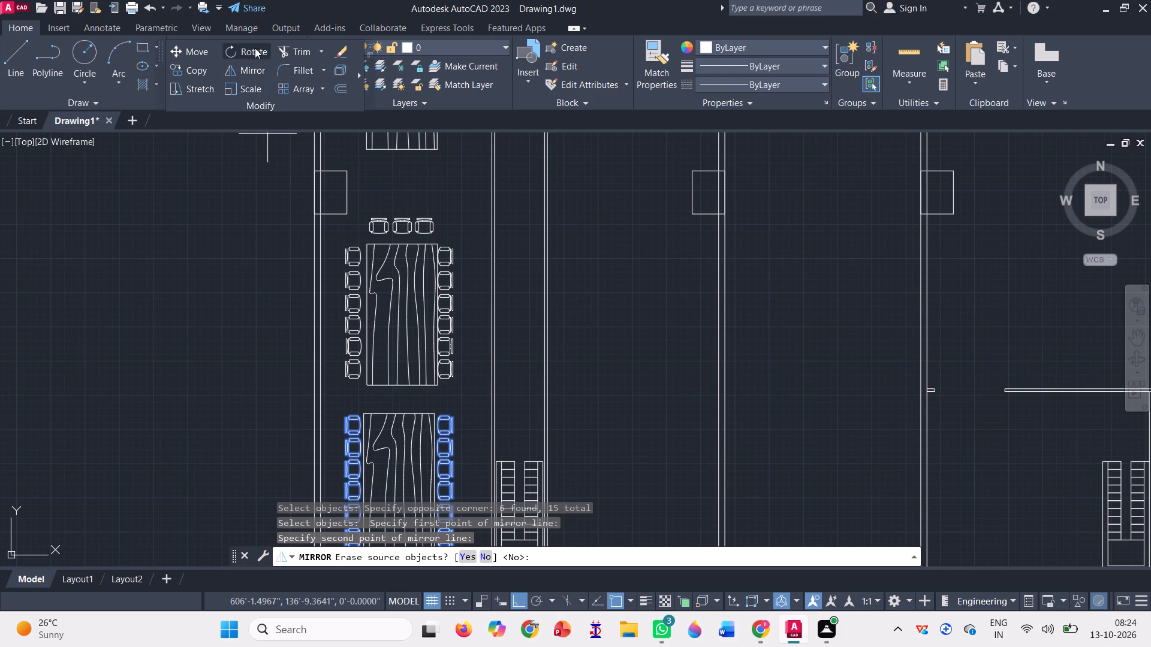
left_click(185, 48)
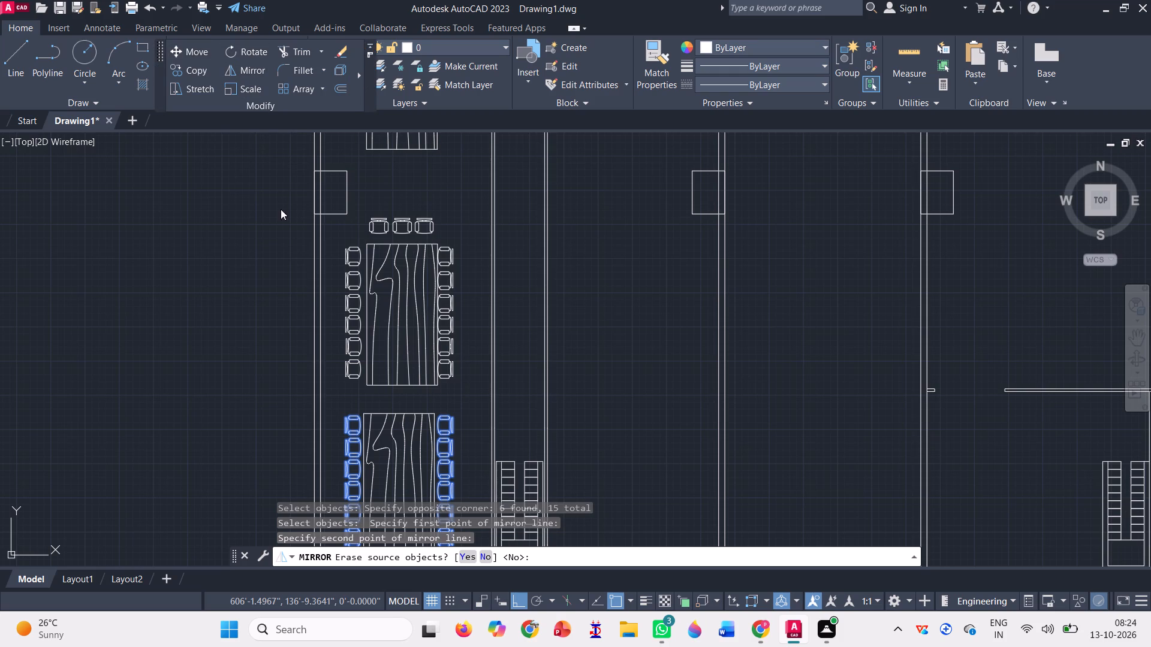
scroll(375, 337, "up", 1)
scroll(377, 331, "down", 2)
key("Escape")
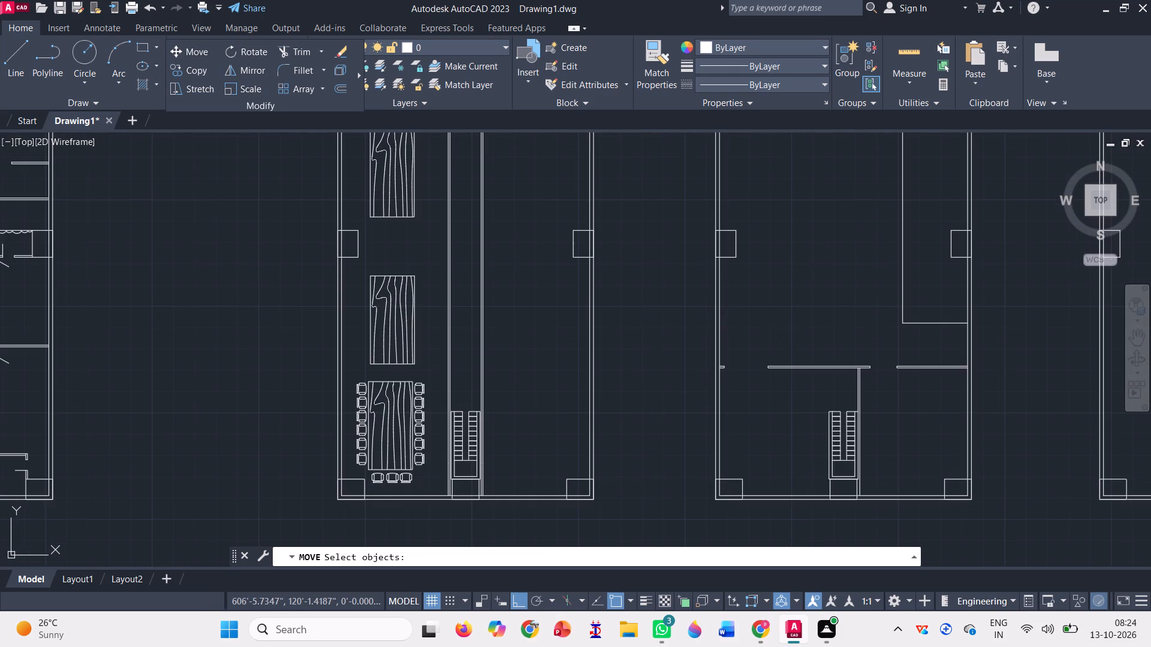
Draw a vertical helper line from the midpoint of the southernmost table's north edge up to the next table's south edge.
scroll(391, 301, "down", 1)
scroll(395, 349, "up", 2)
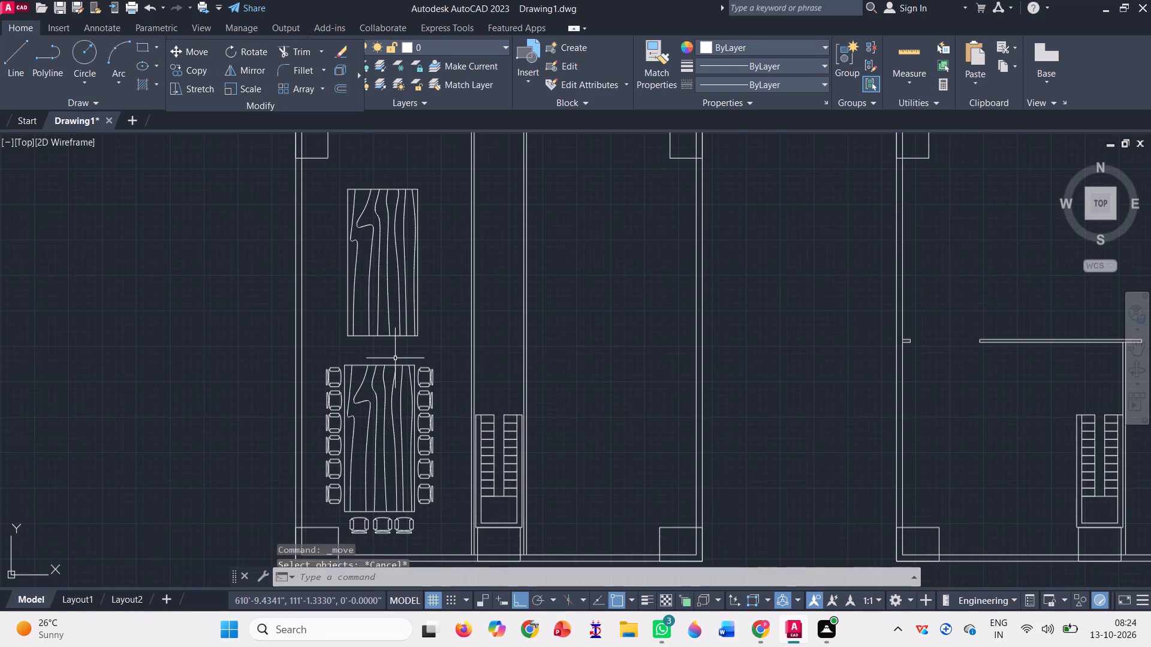
left_click(10, 63)
scroll(376, 316, "up", 1)
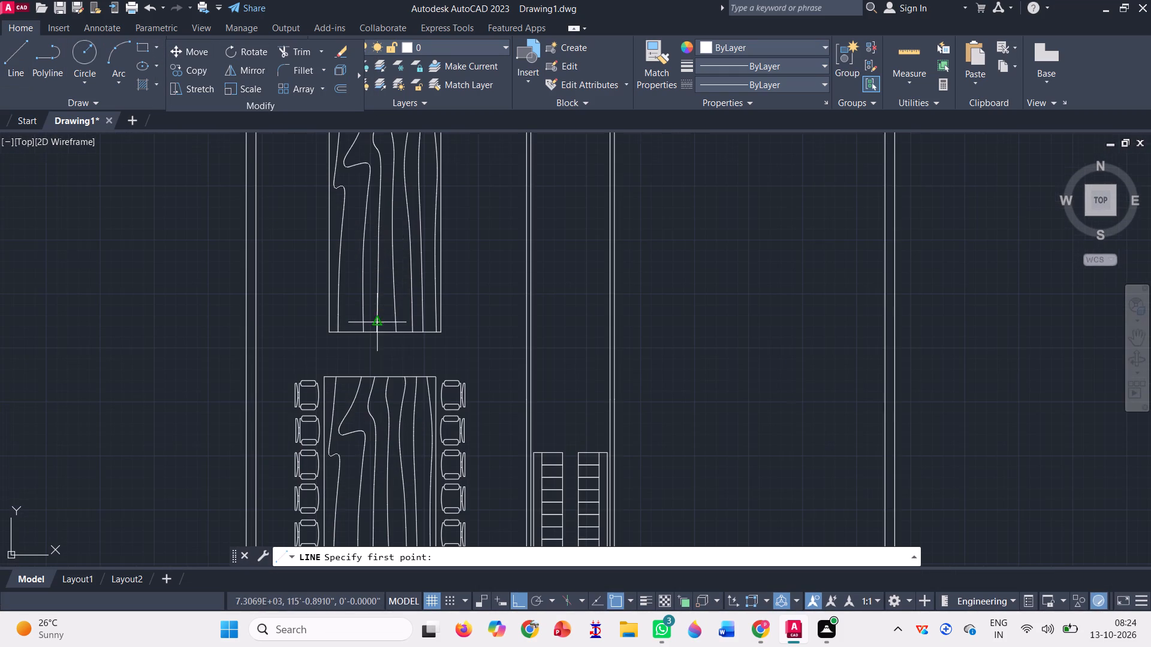
left_click(378, 374)
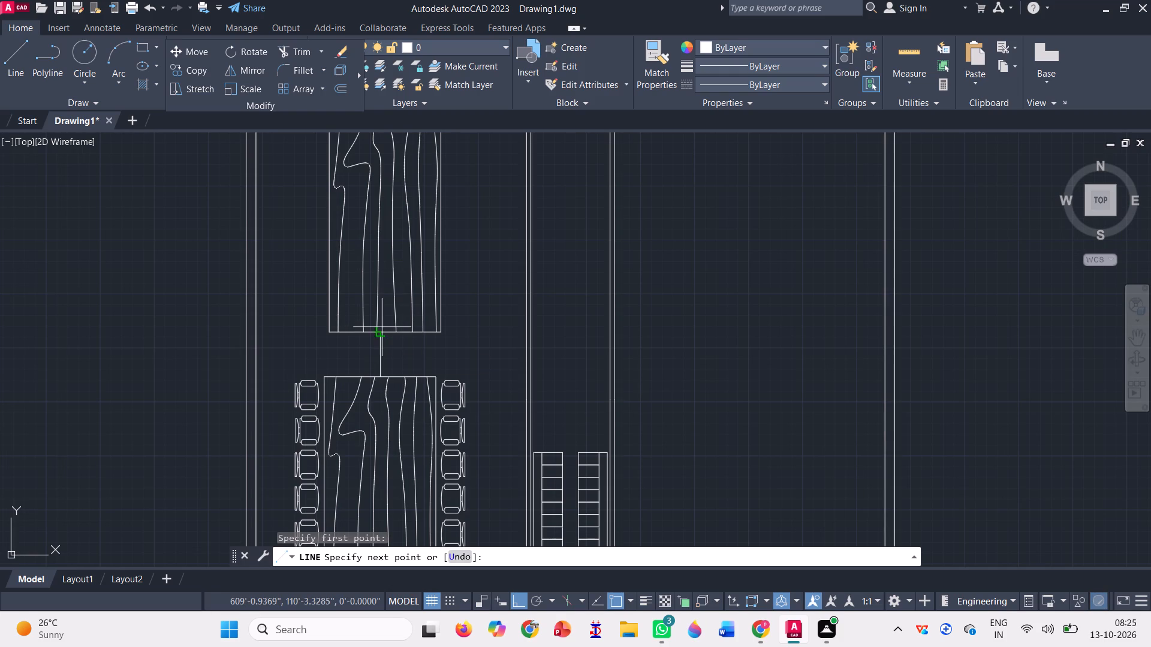
left_click(381, 333)
key("space")
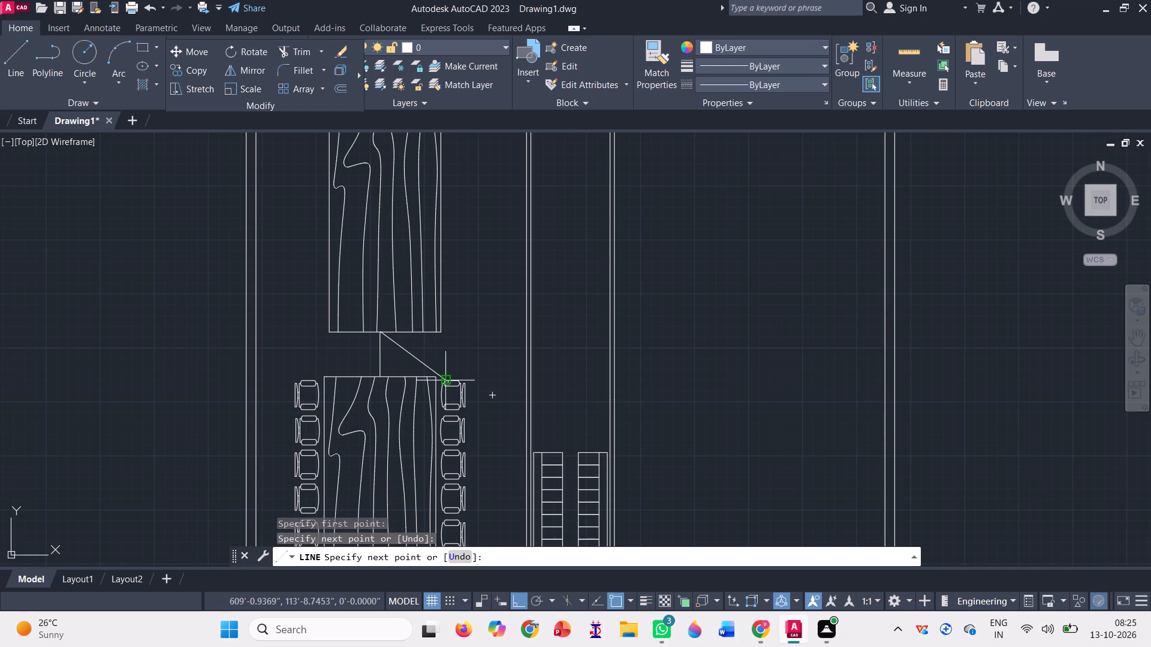
Move the second table from the south by its south edge's midpoint onto the helper line's north end, aligning the two tables.
left_click(189, 57)
left_click(440, 310)
key("space")
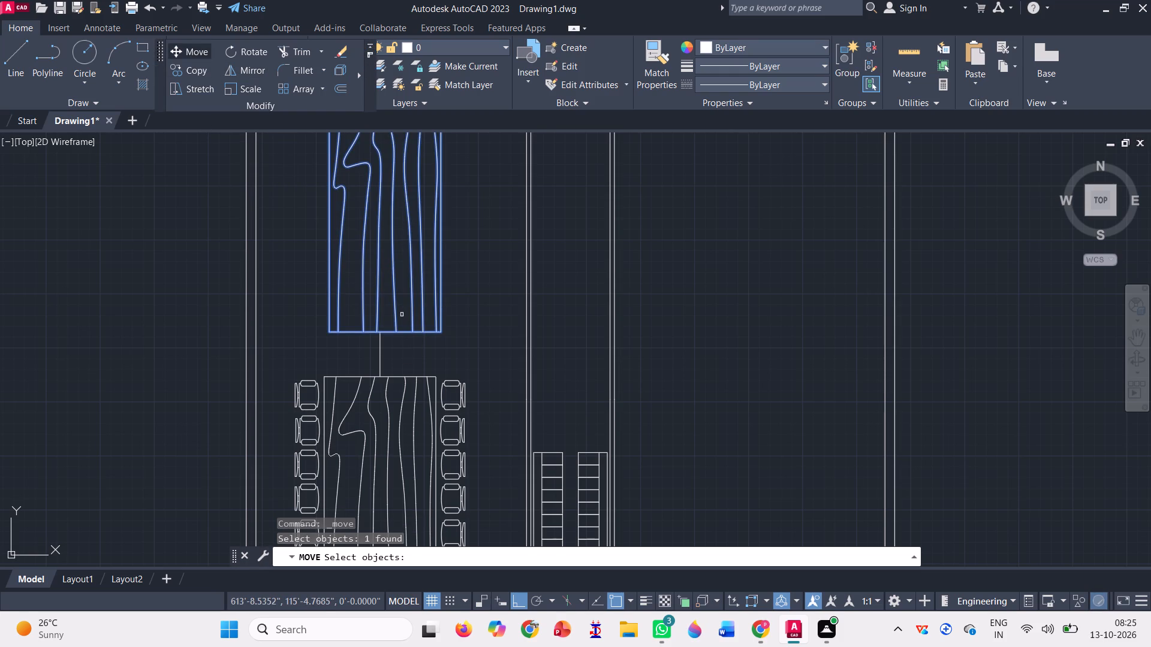
scroll(377, 344, "up", 3)
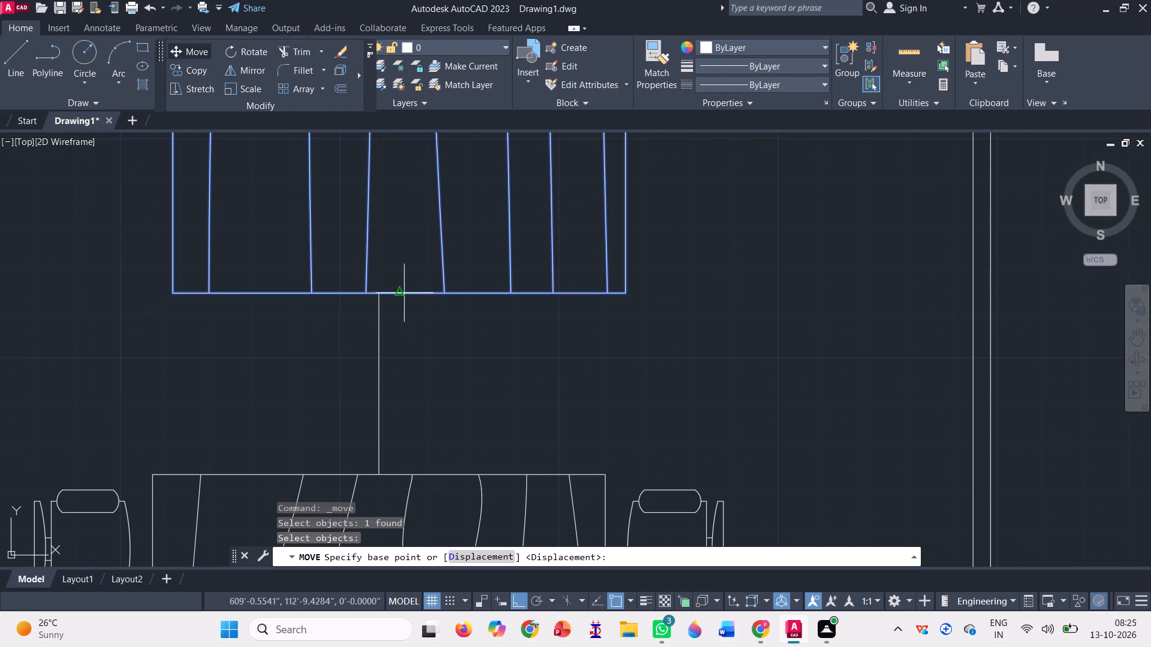
left_click(398, 293)
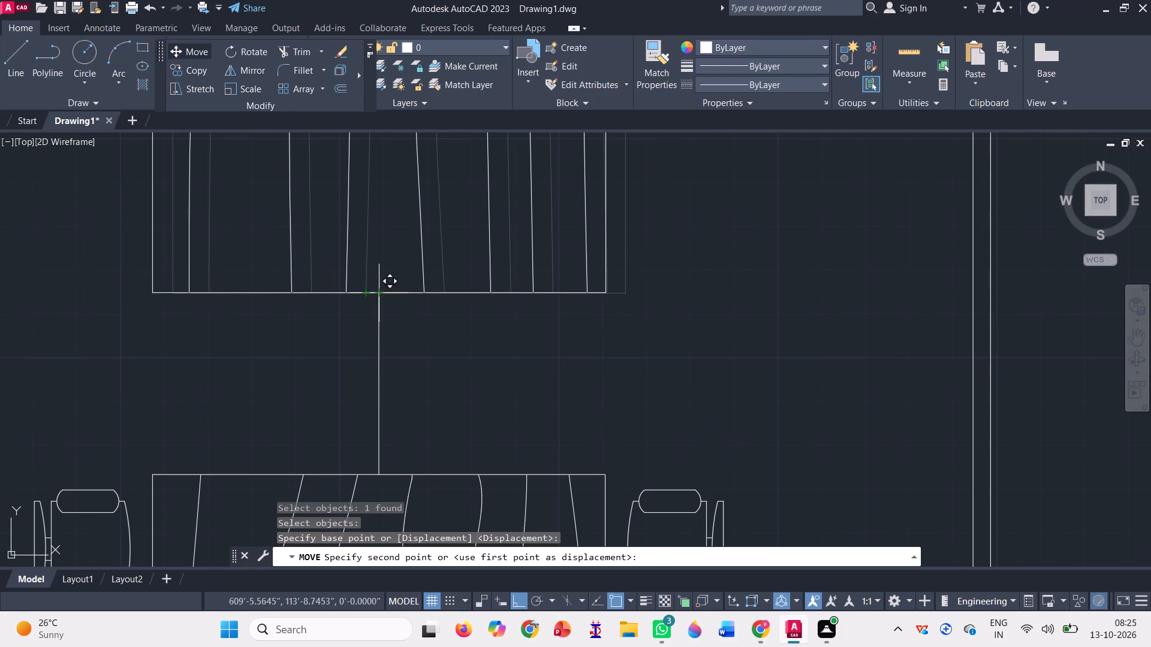
left_click(379, 289)
key("space")
Mirror the southernmost table's 15 chairs about a horizontal axis through the helper line's midpoint, keeping the originals.
scroll(457, 325, "down", 5)
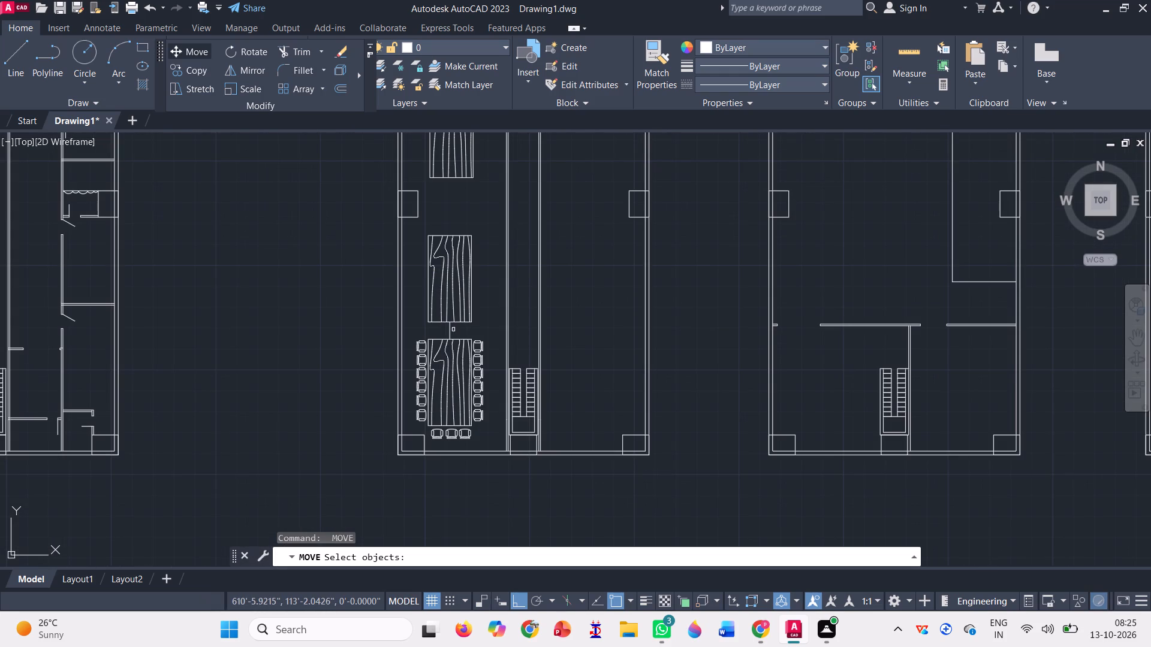
left_click(227, 66)
scroll(445, 417, "up", 1)
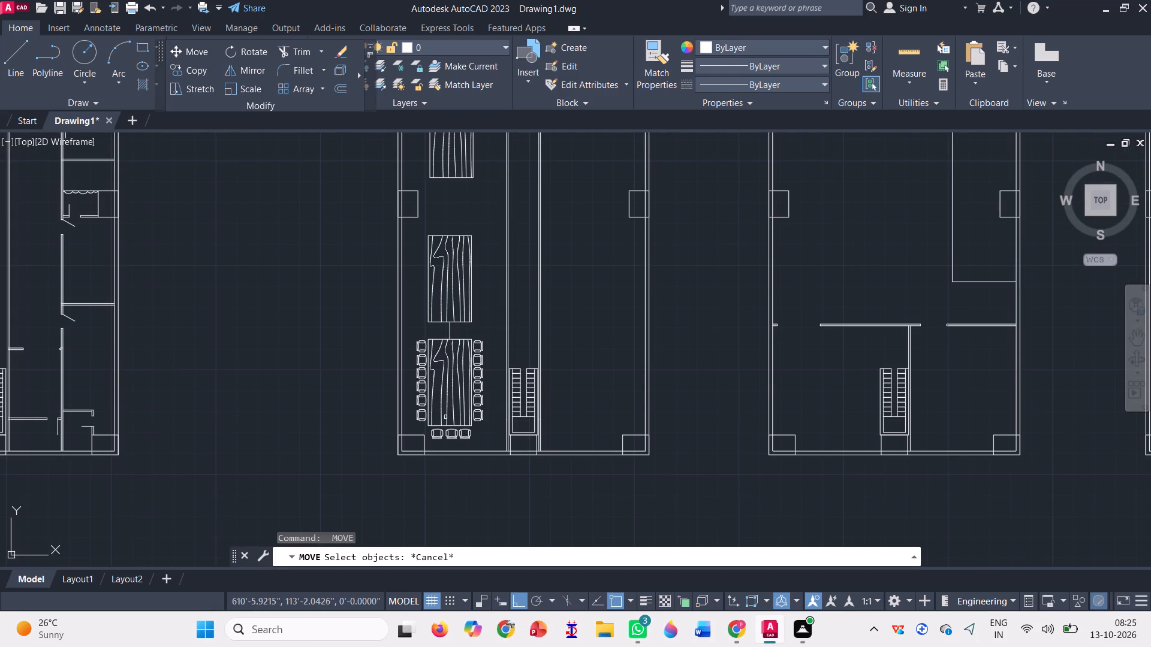
scroll(445, 417, "up", 2)
left_click(555, 486)
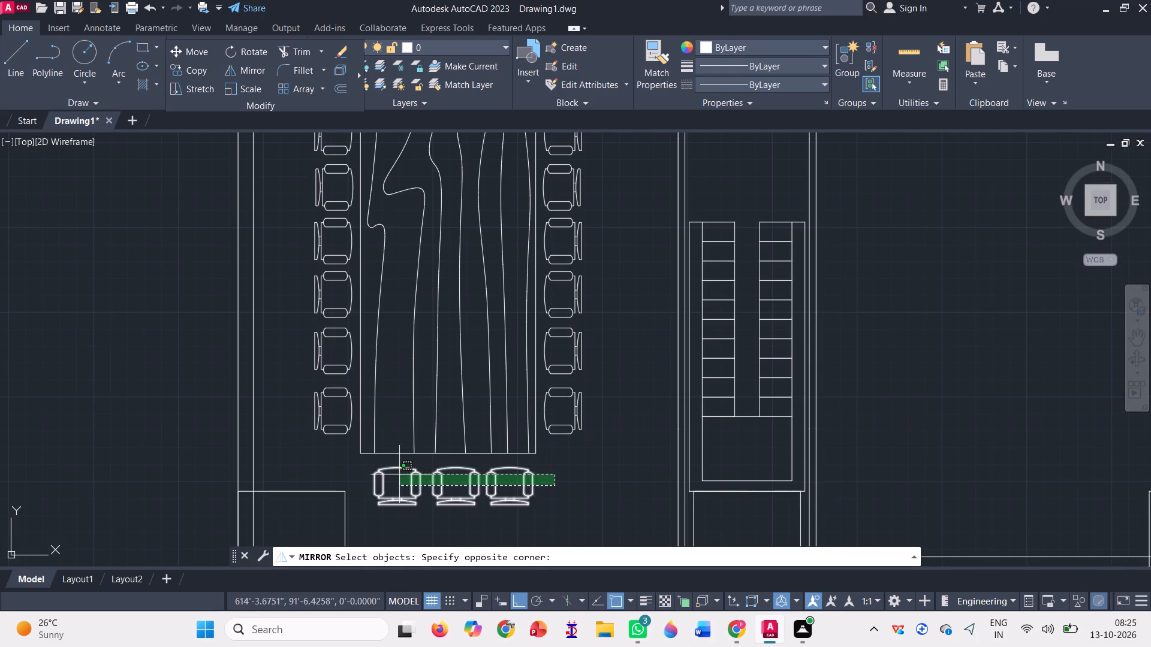
left_click(399, 472)
left_click(338, 443)
scroll(338, 419, "down", 2)
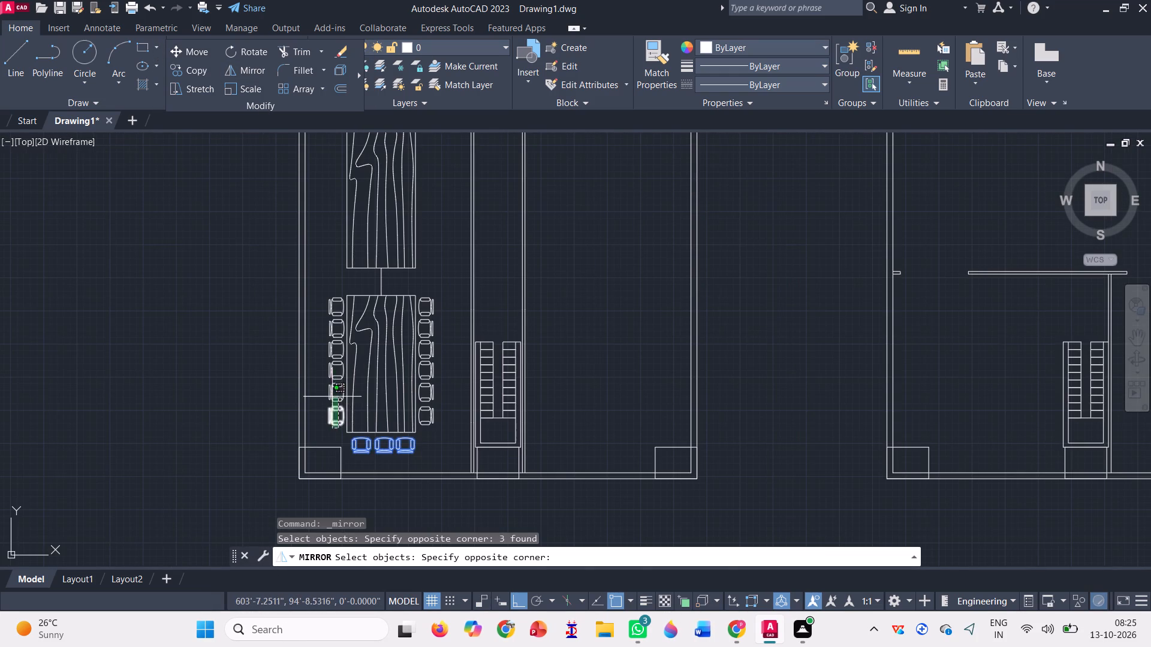
left_click(322, 297)
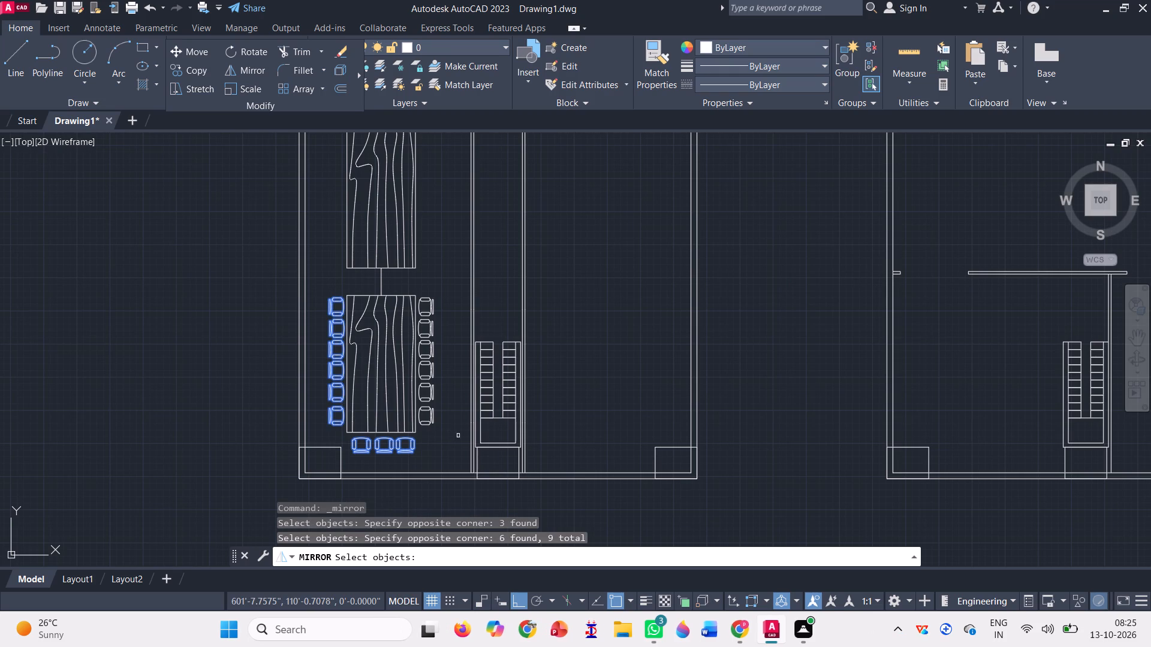
left_click(438, 423)
left_click(422, 297)
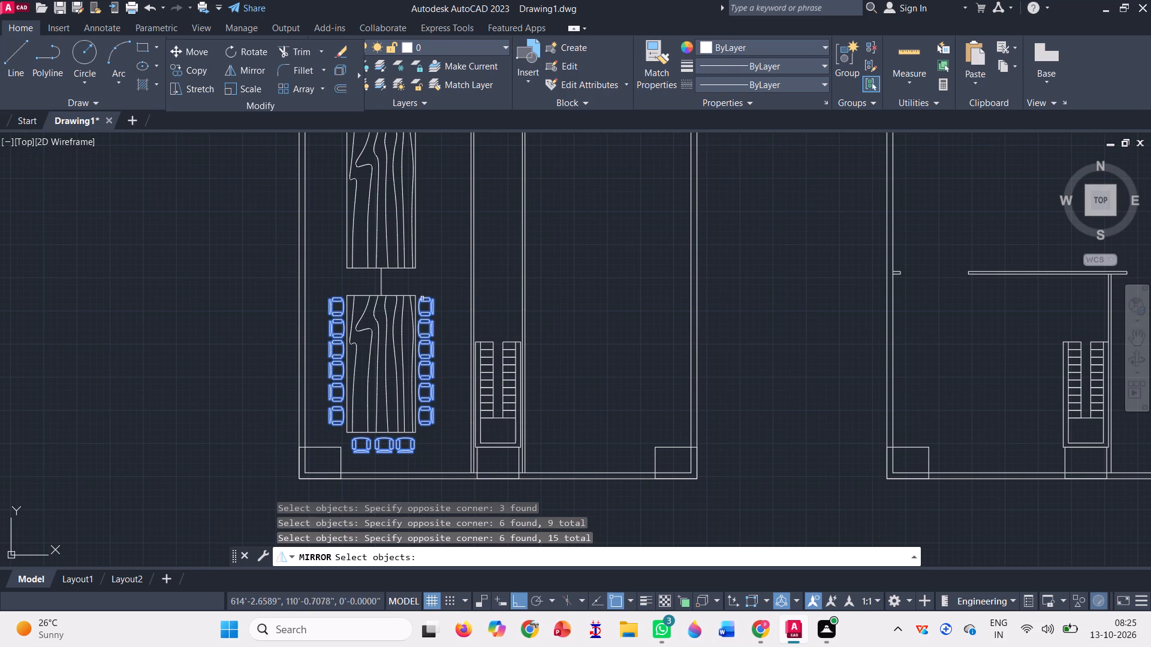
key("space")
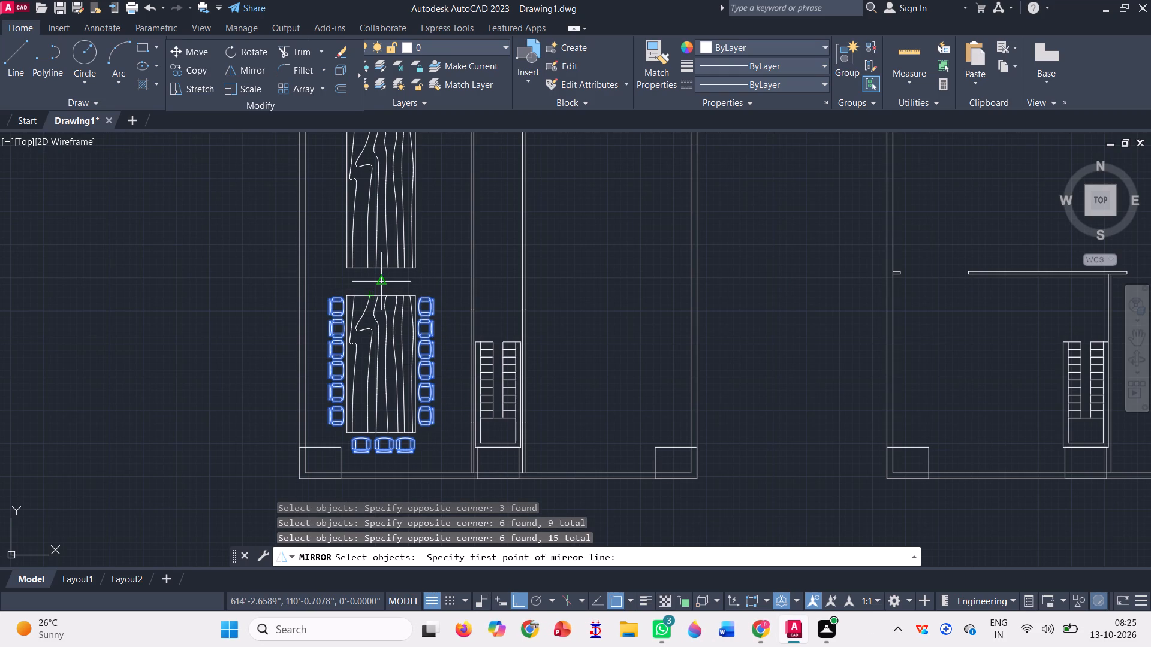
left_click(380, 277)
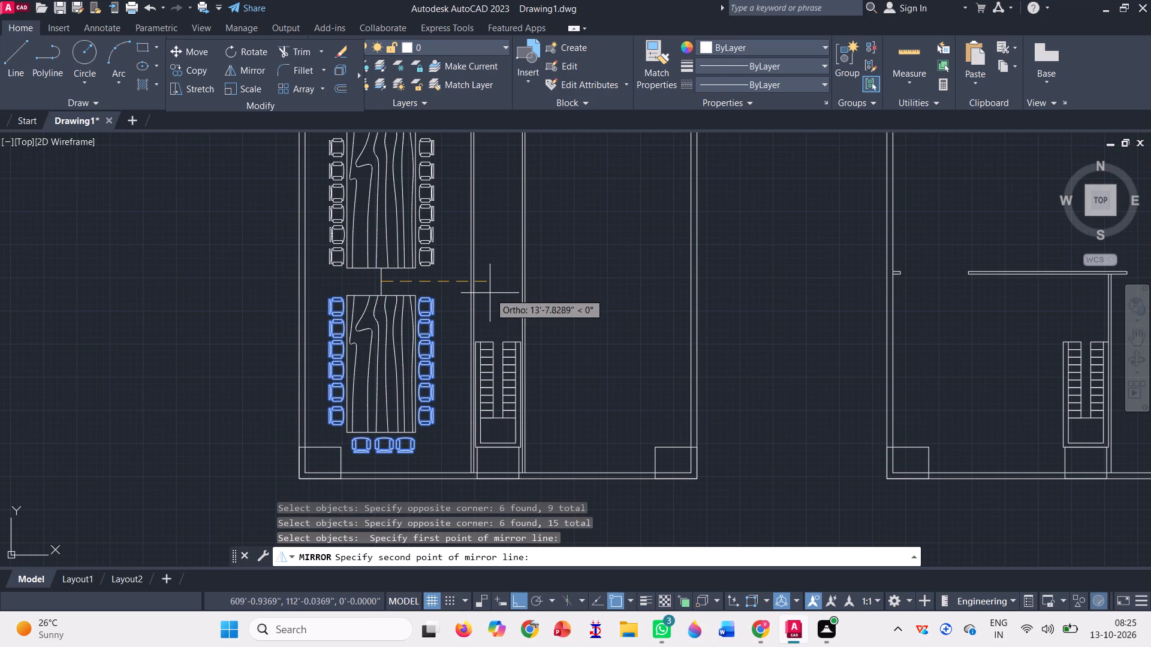
left_click(490, 291)
double_click(499, 270)
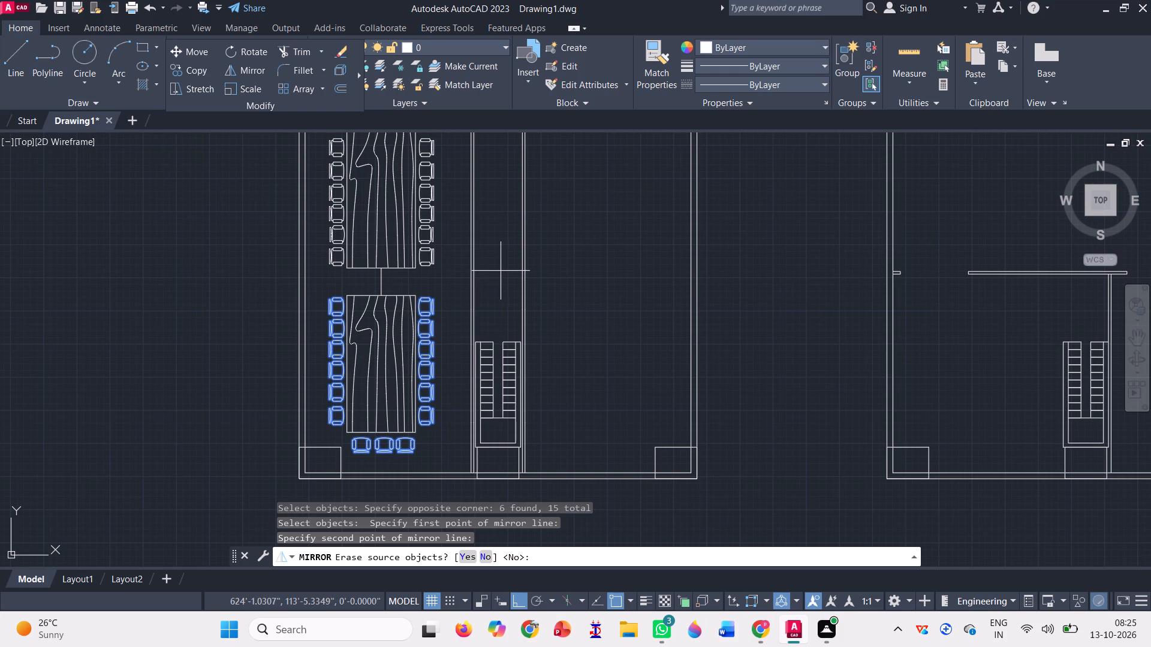
key("space")
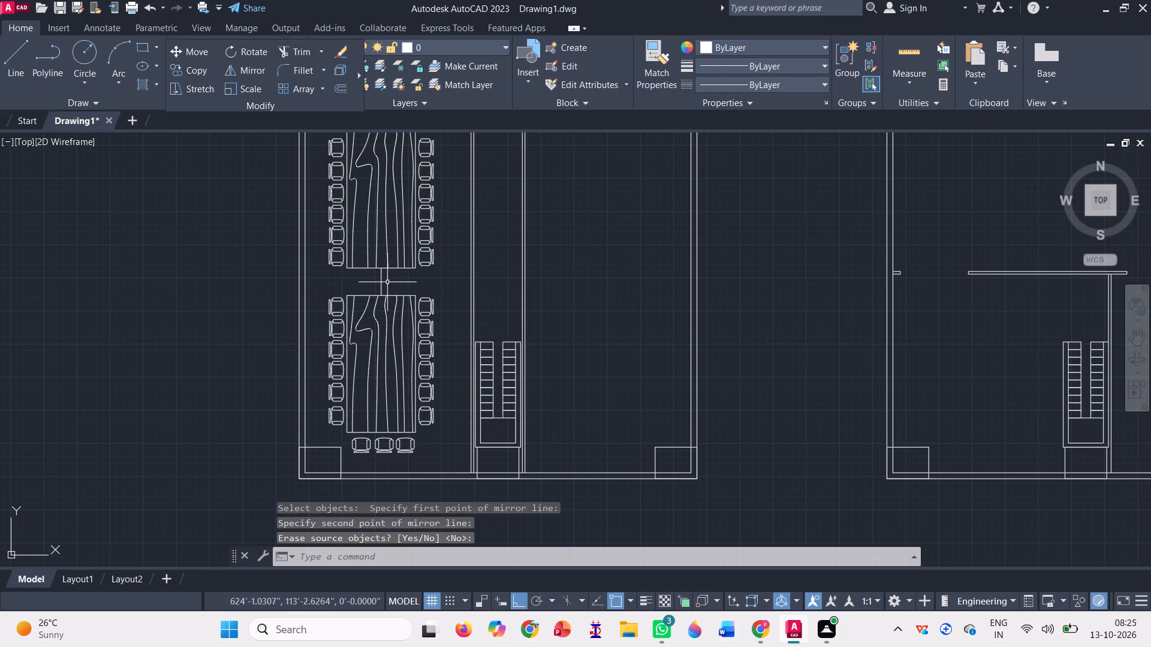
Delete the vertical helper line between the two southern tables.
left_click(378, 274)
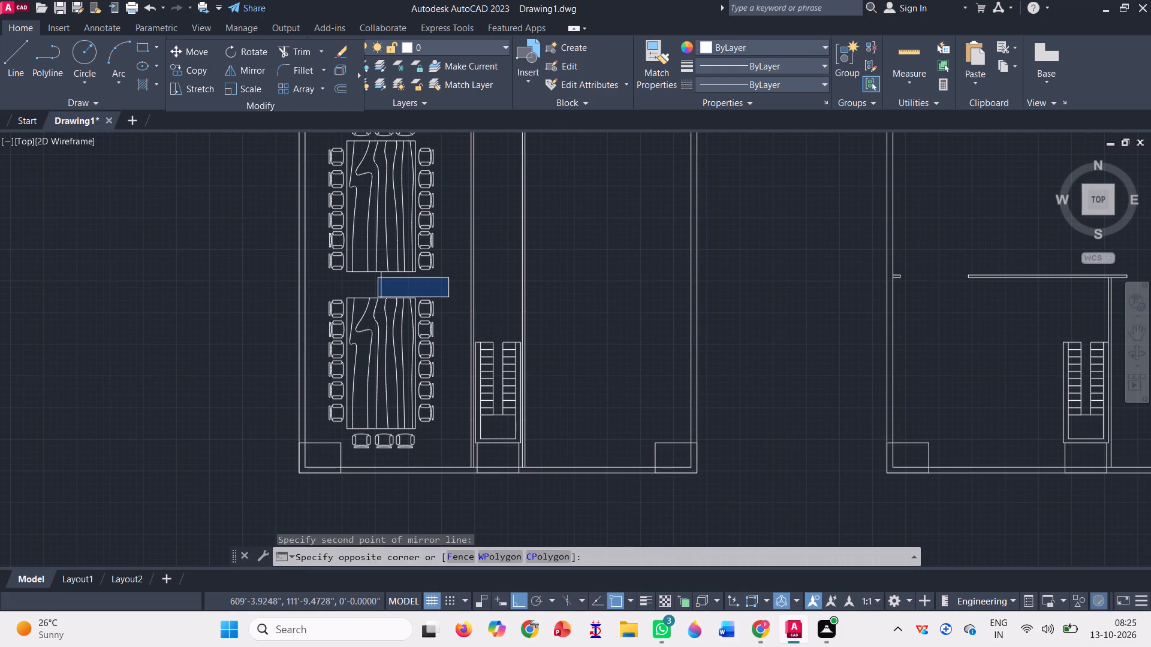
left_click(384, 286)
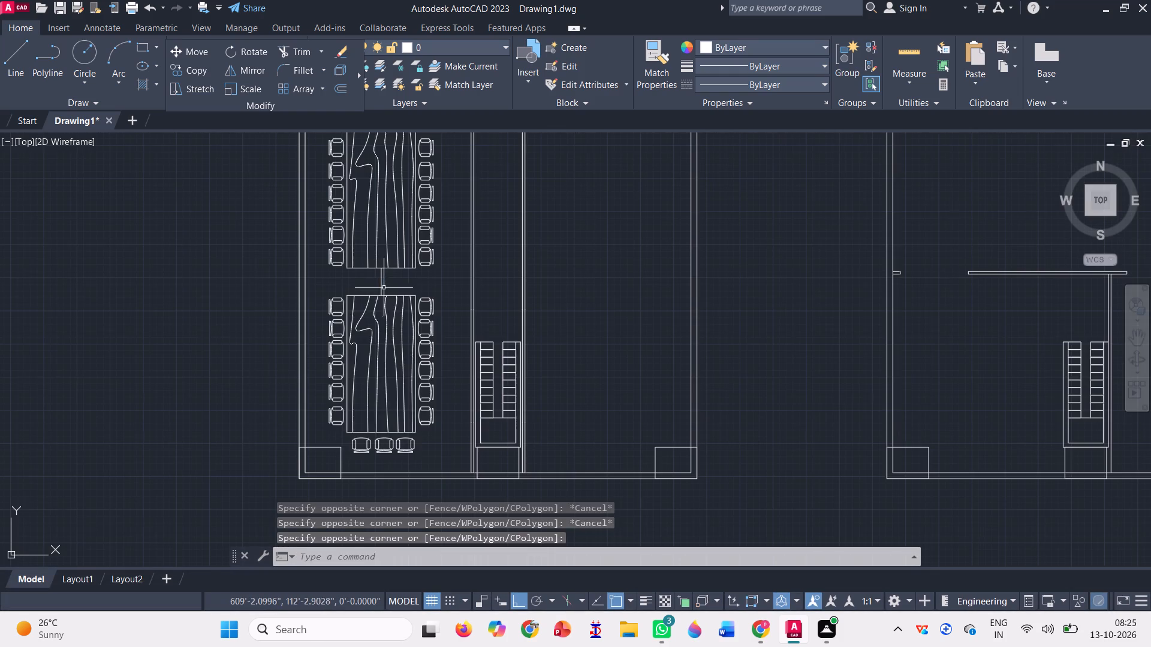
left_click(381, 283)
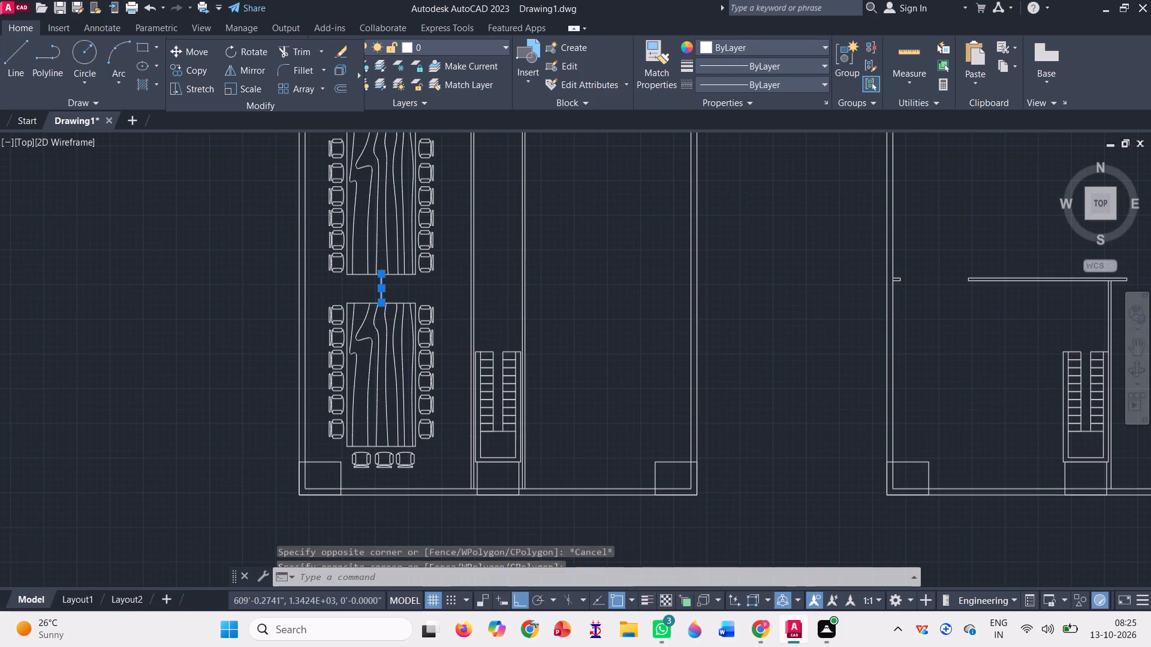
key("Delete")
Delete the chairless table north of the two chair-surrounded tables in the seventh plan.
scroll(430, 364, "down", 2)
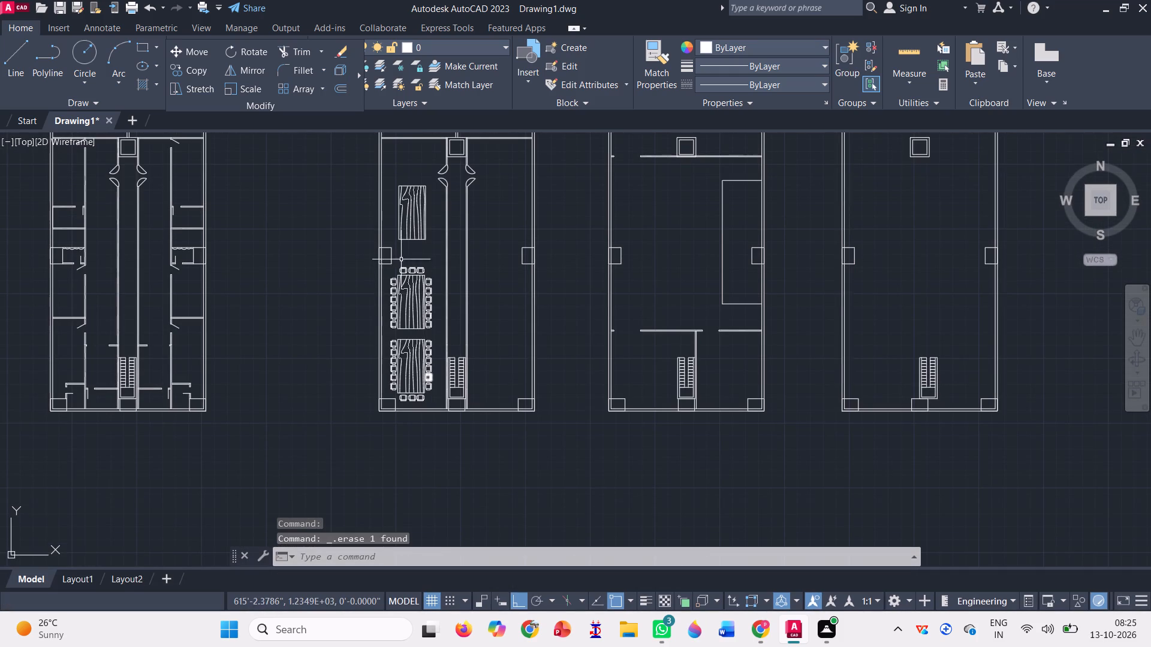
scroll(412, 221, "up", 2)
scroll(420, 252, "down", 2)
left_click(441, 263)
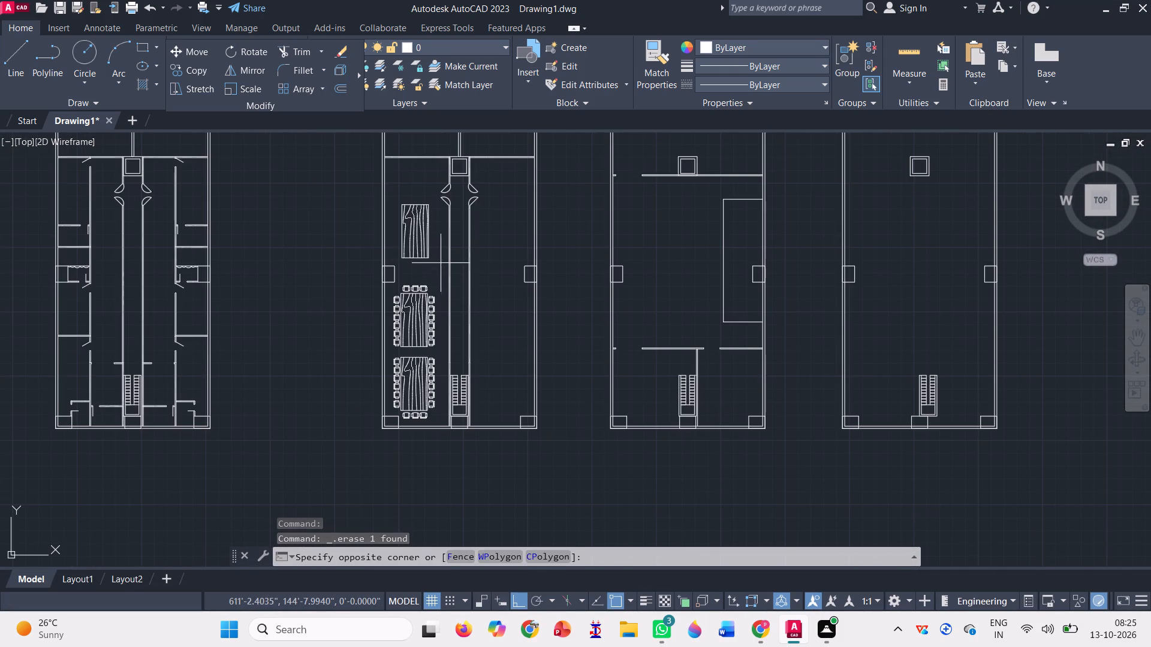
left_click(411, 201)
key("Delete")
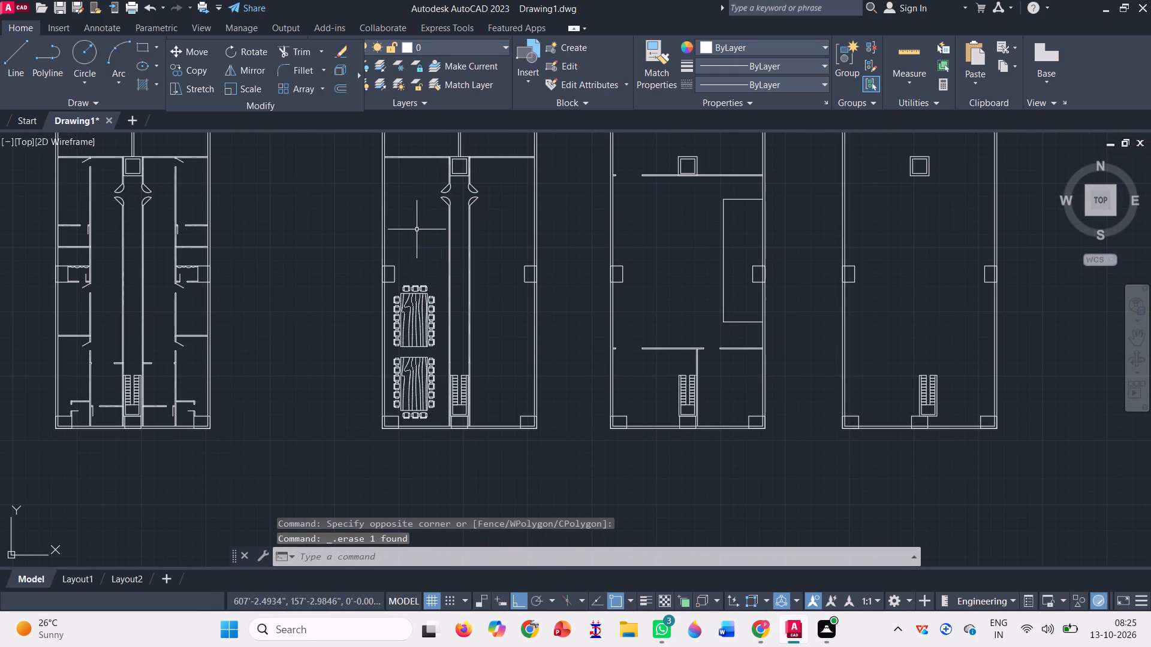
Insert the Sofa - Roundback 7 ft. block from the Home - Space Planner library into the empty space west of the seventh plan.
key("ctrl+2")
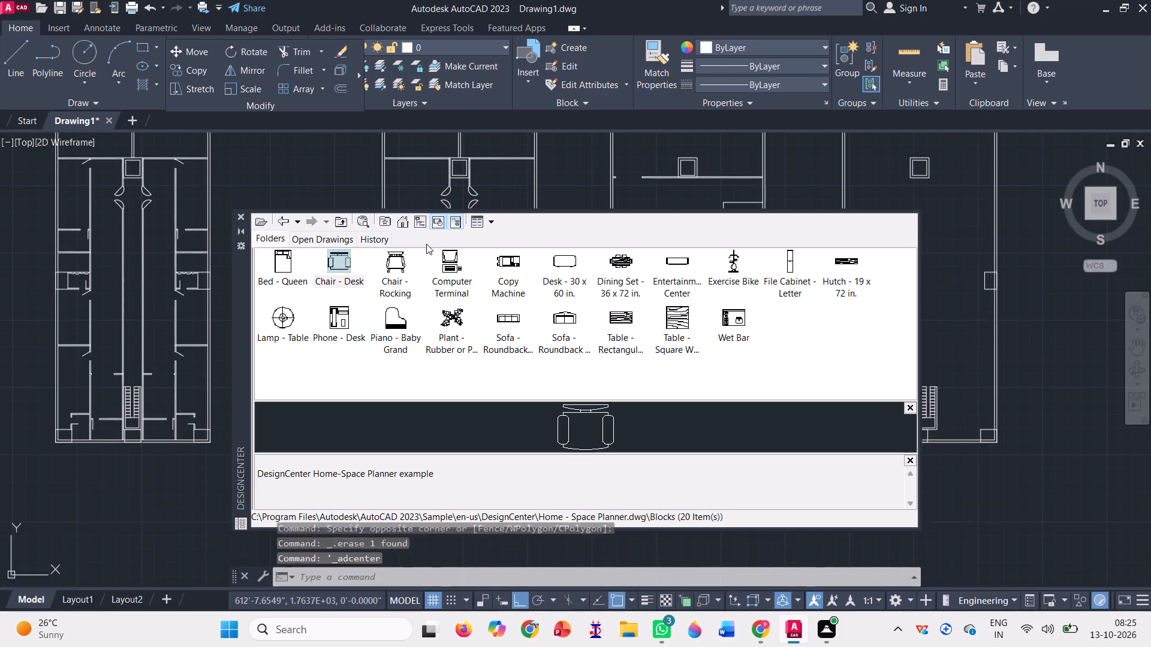
double_click(508, 320)
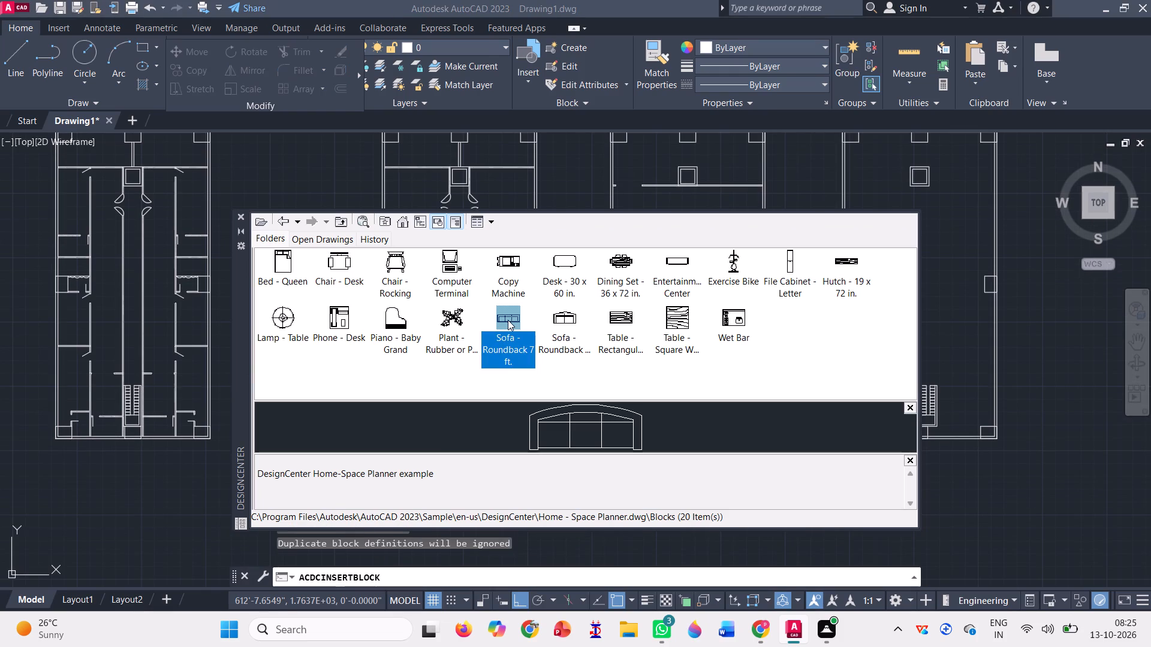
left_click(682, 399)
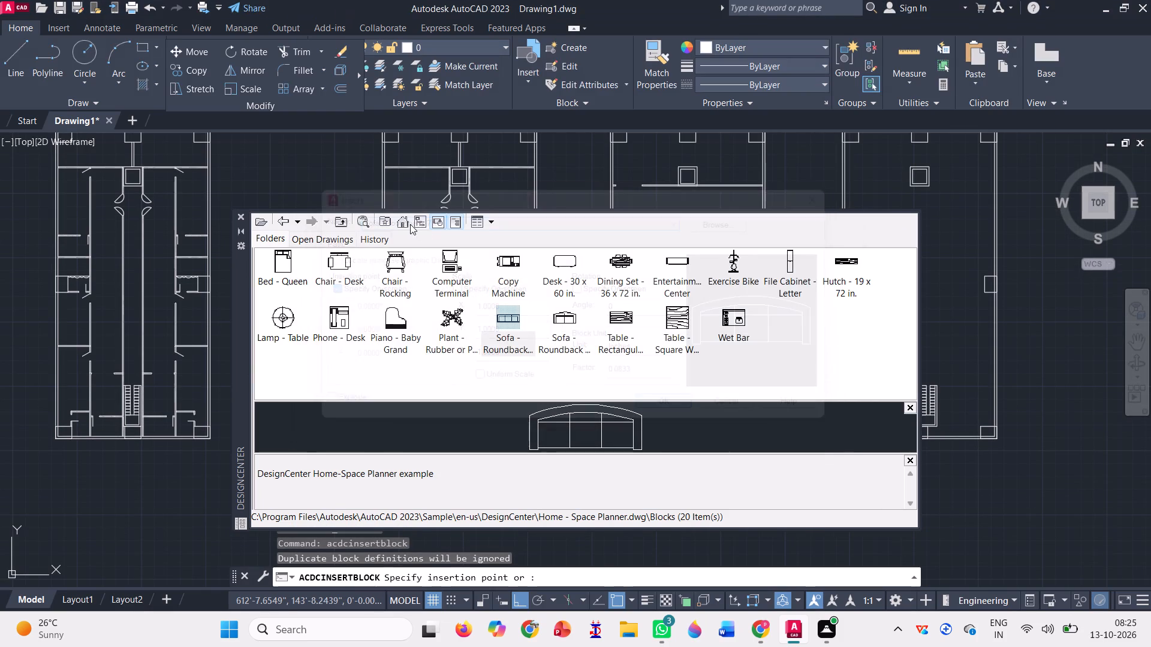
left_click(304, 183)
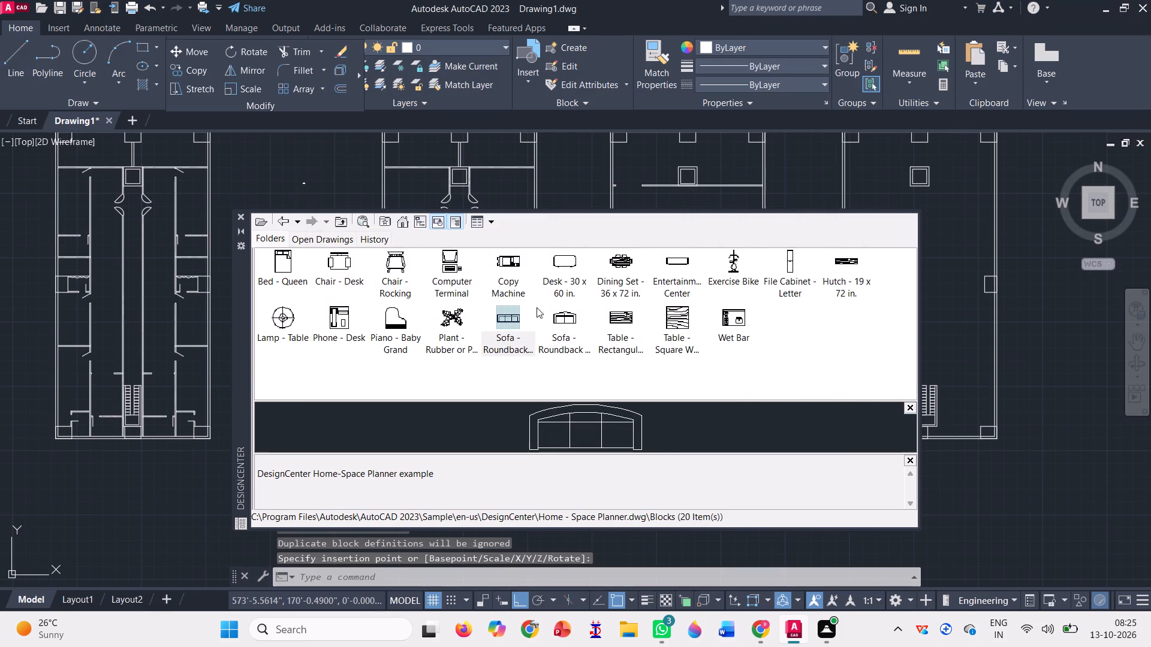
Insert the Sofa - Roundback Loveseat 5 ft. block beside the 7 ft. sofa and close DesignCenter.
left_click(591, 321)
double_click(561, 315)
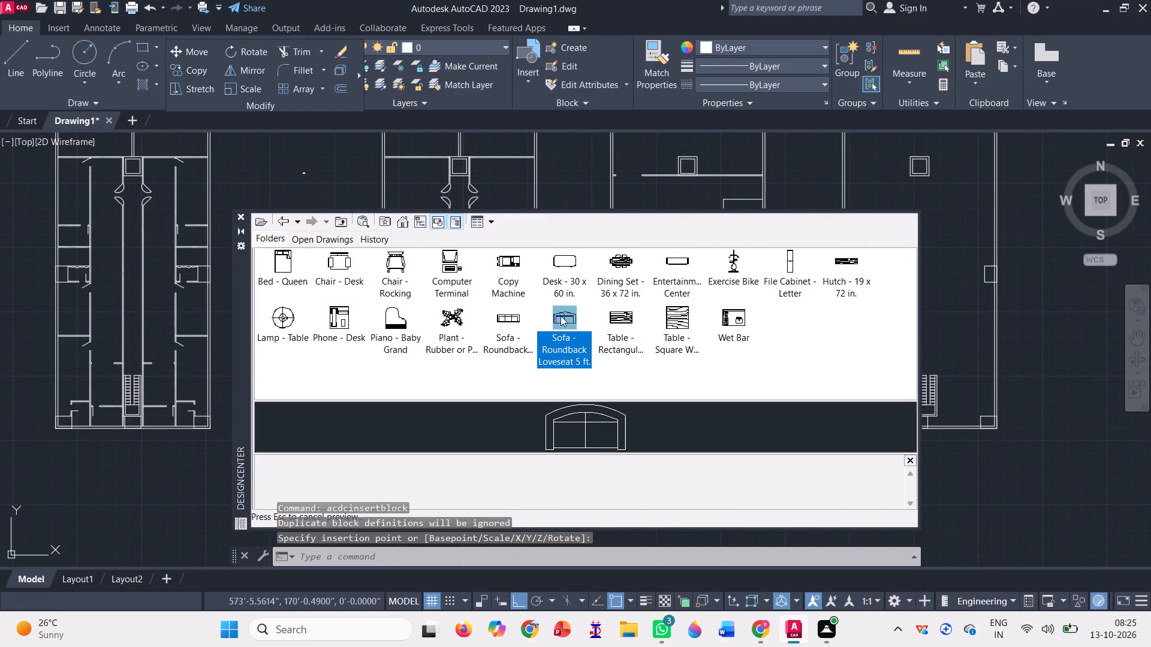
left_click(667, 407)
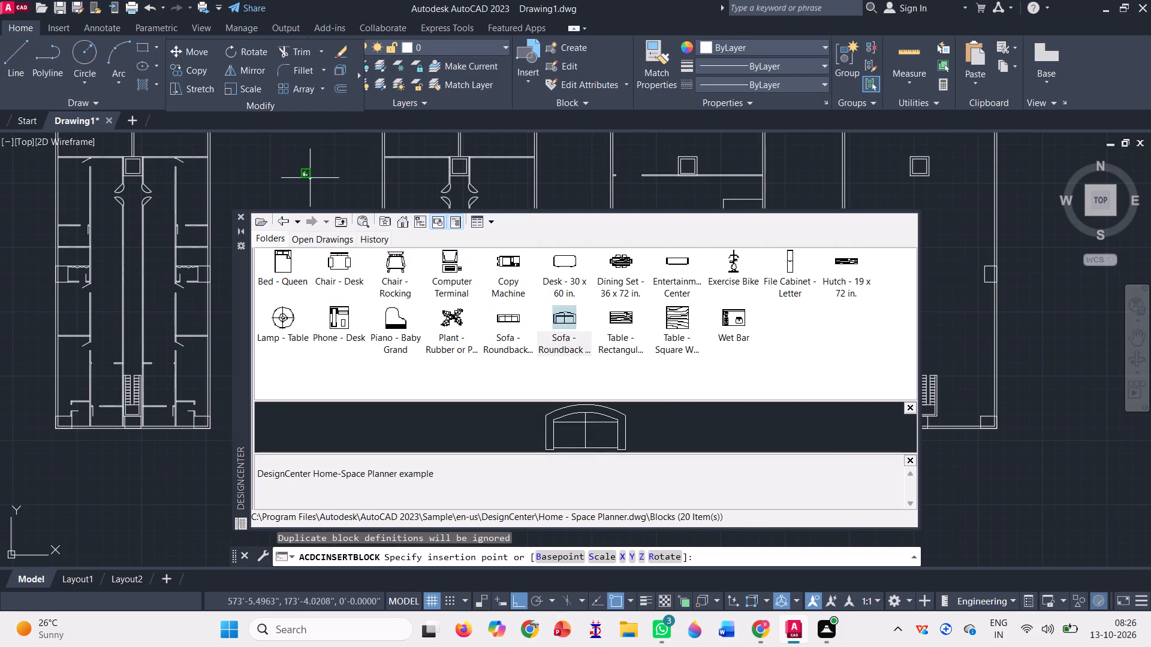
left_click(312, 173)
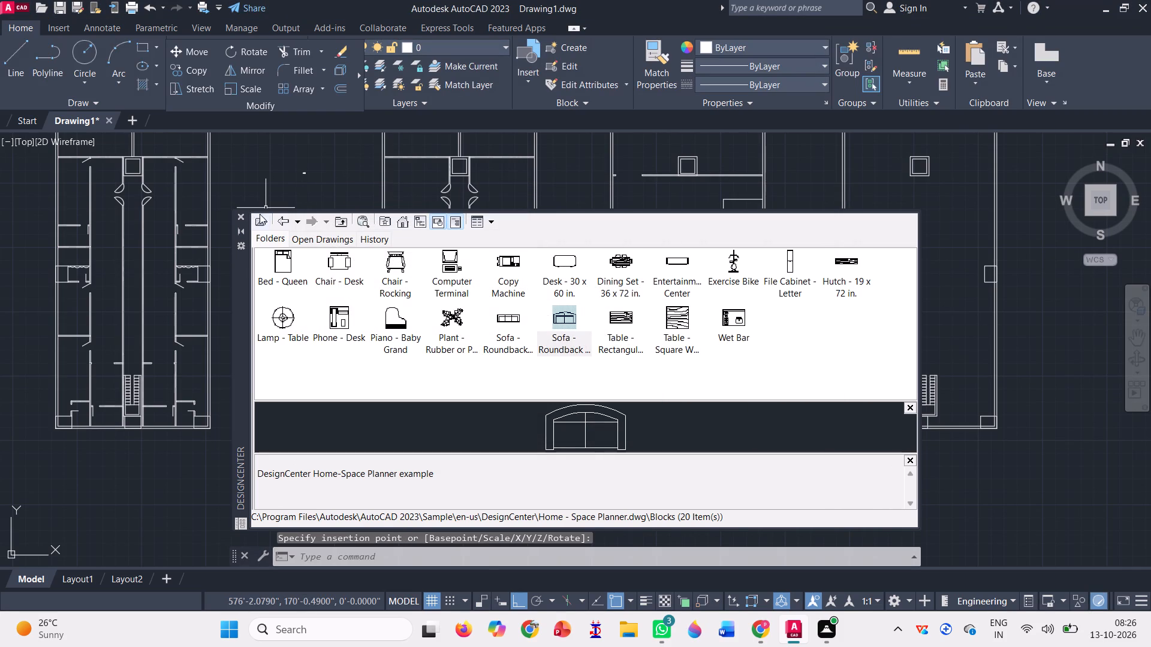
left_click(239, 212)
scroll(307, 161, "up", 3)
scroll(304, 198, "down", 2)
scroll(293, 220, "up", 3)
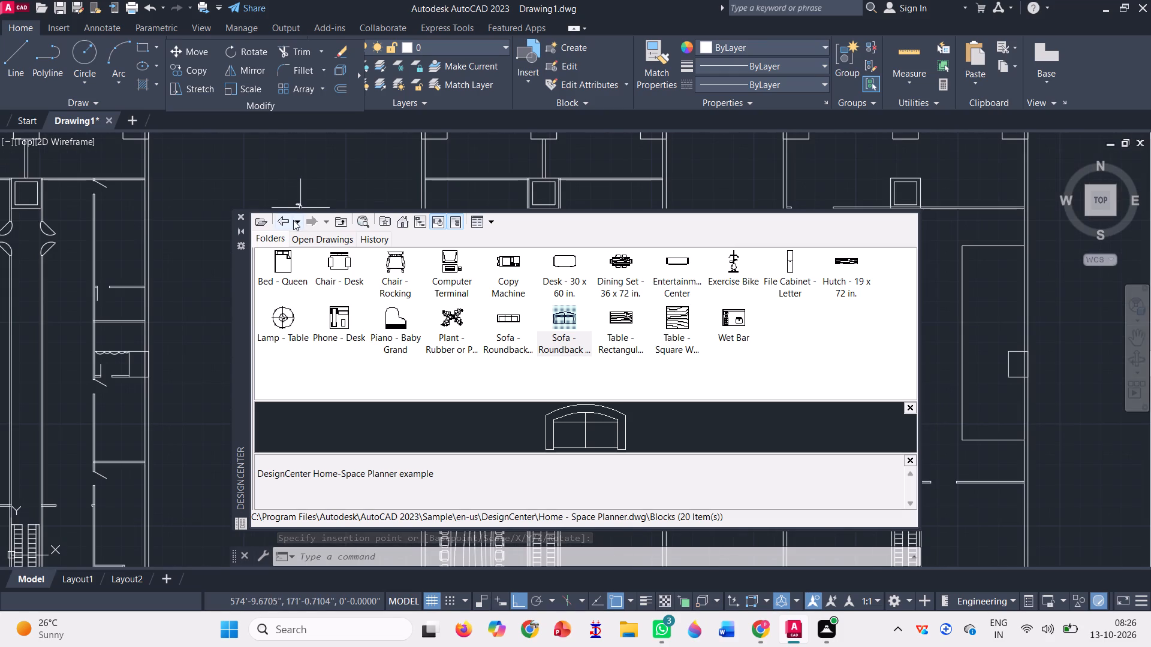
scroll(293, 220, "up", 5)
scroll(386, 153, "down", 2)
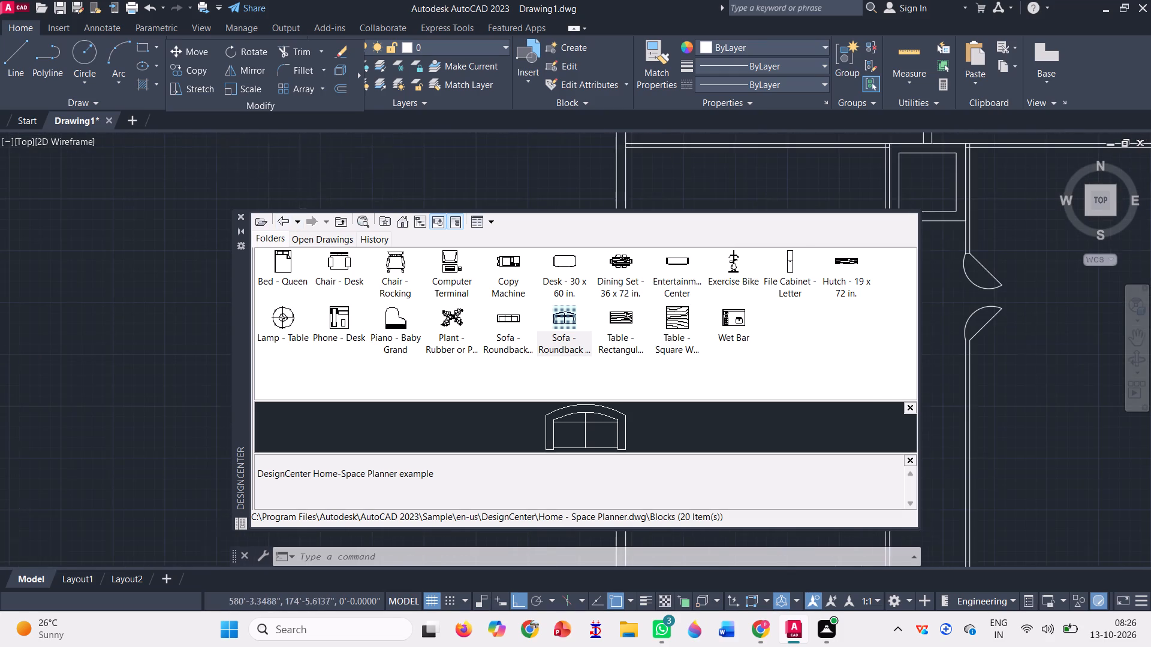
scroll(386, 153, "down", 2)
scroll(381, 155, "up", 10)
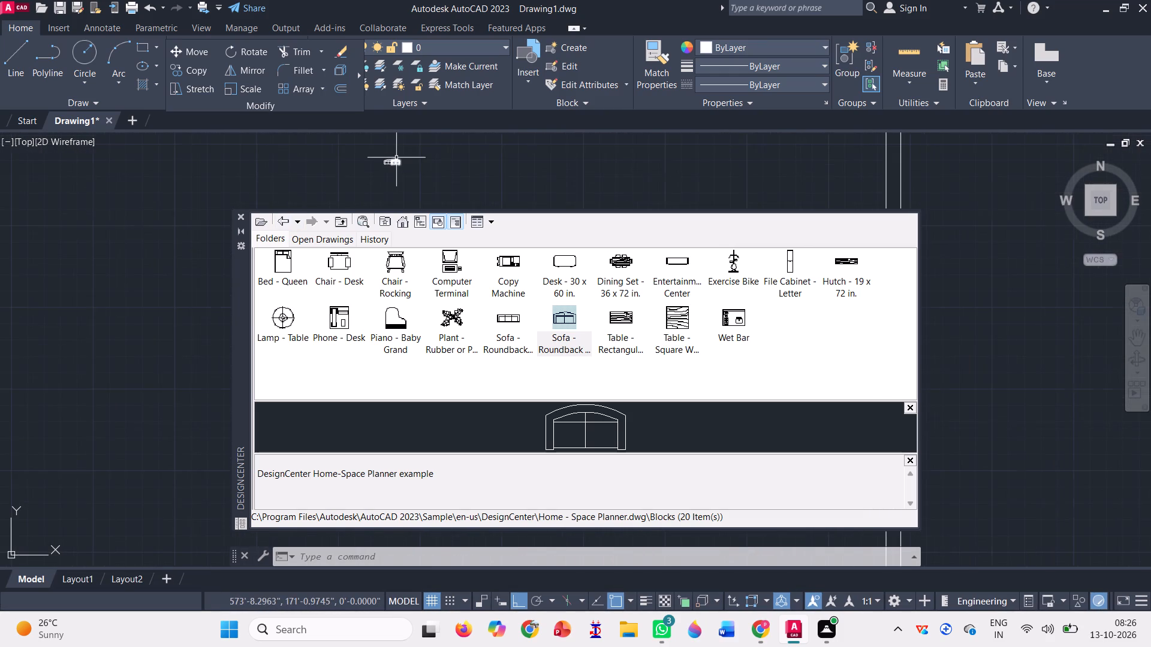
scroll(396, 159, "up", 3)
left_click(237, 214)
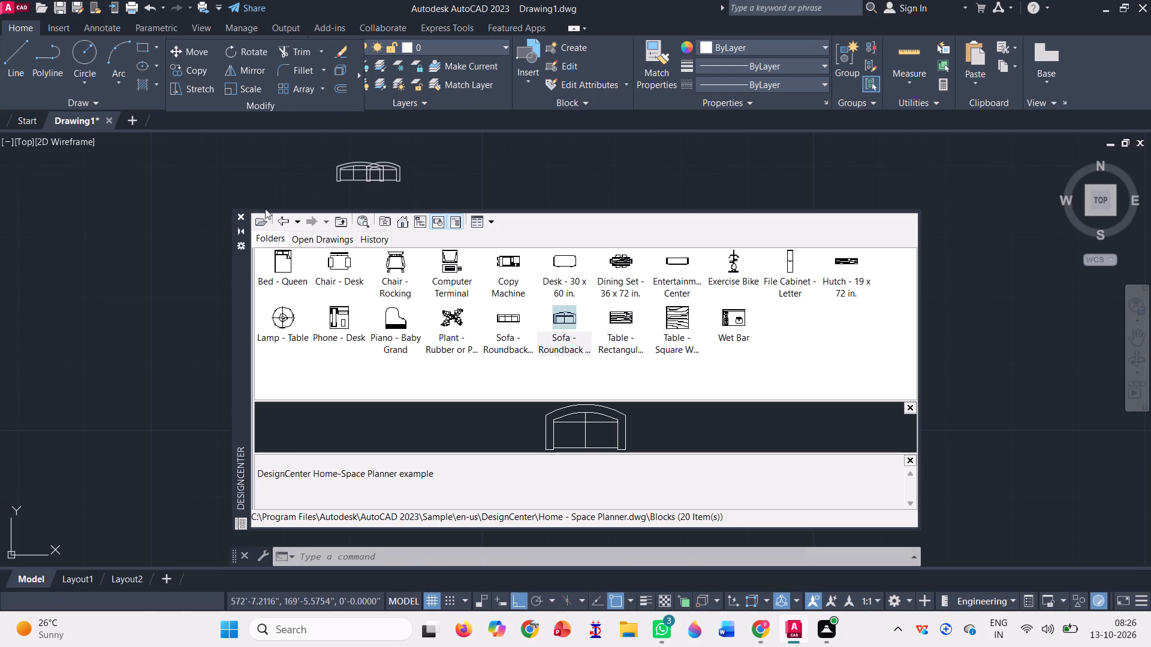
Rotate the 7 ft. sofa 90° about a point on its west side so its back faces west.
left_click(227, 46)
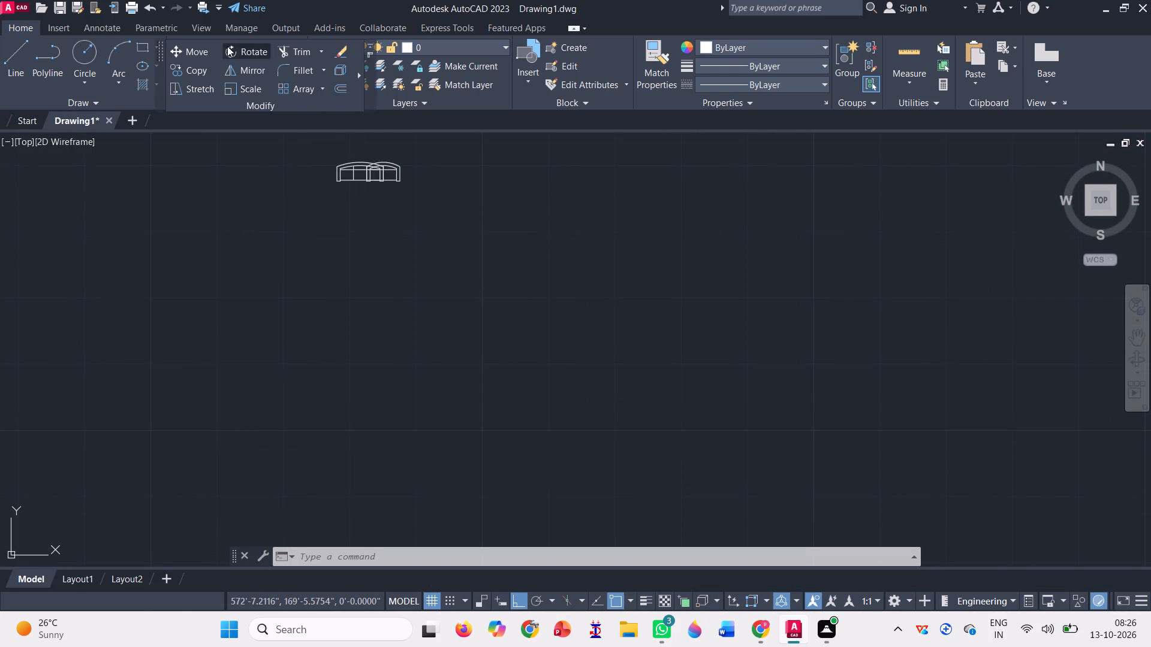
left_click(339, 174)
key("space")
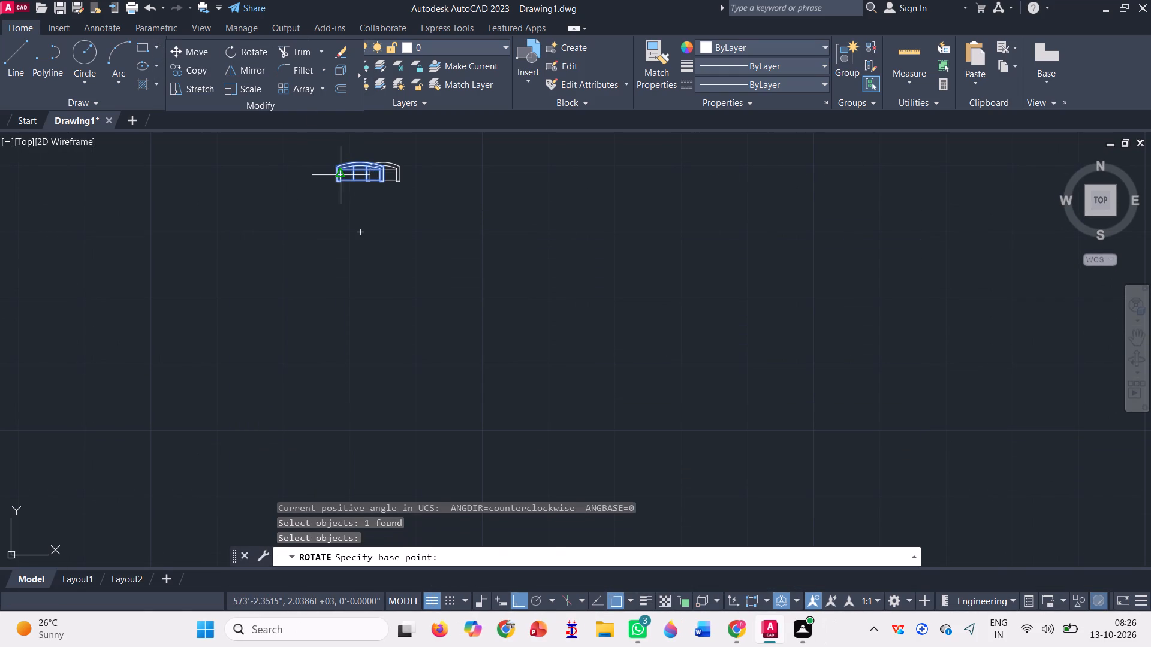
left_click(339, 175)
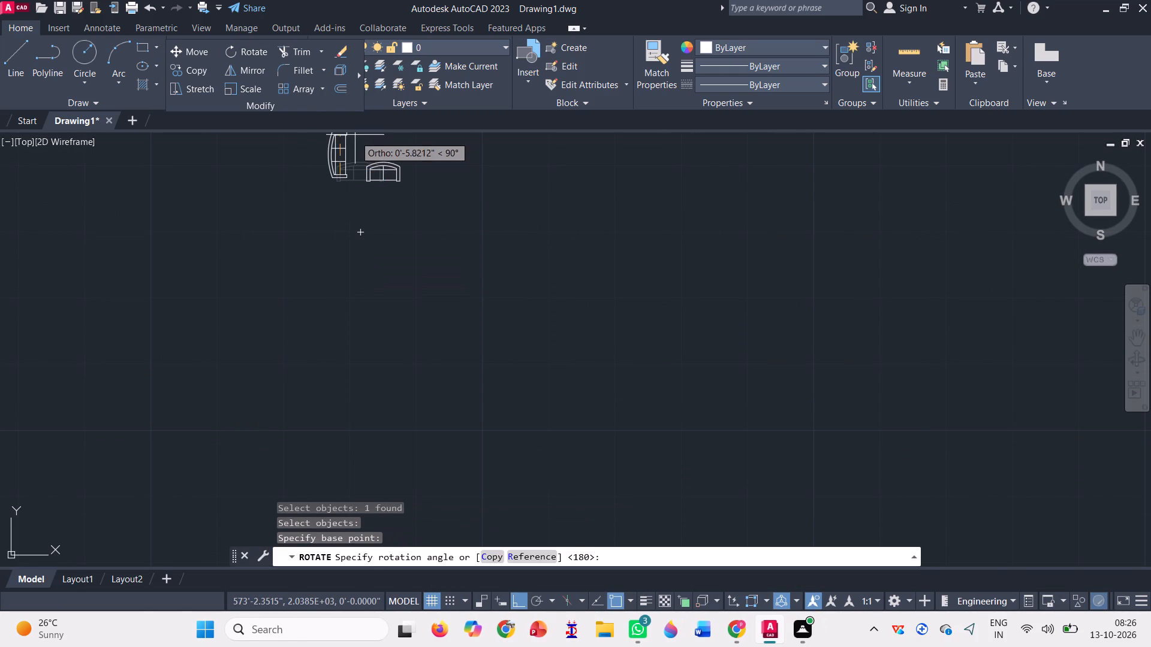
left_click(355, 135)
Move the rotated 7 ft. sofa about 8.8 inches south and slightly east, placing it just southwest of the loveseat.
left_click(196, 46)
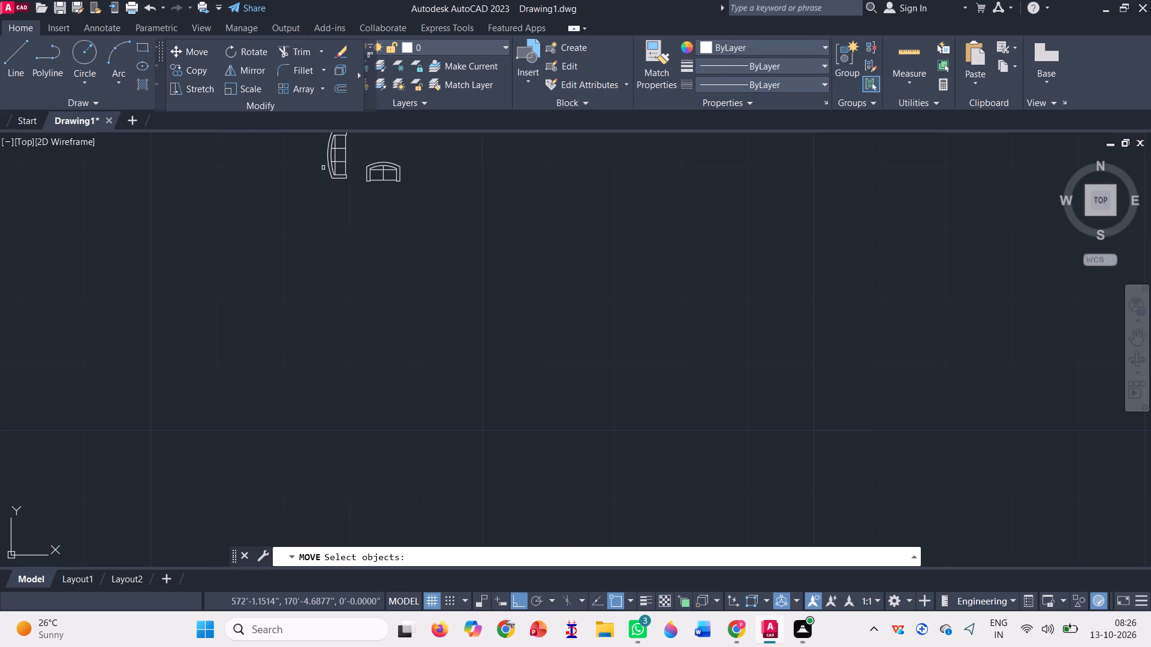
left_click(335, 168)
key("space")
left_click(336, 188)
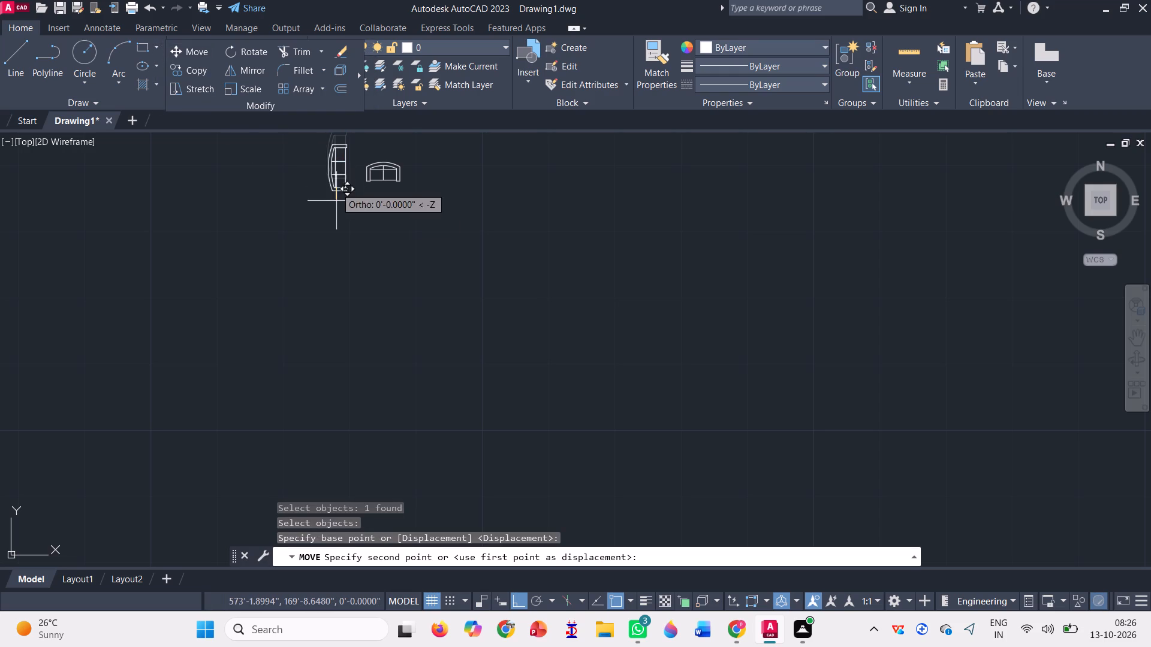
left_click(363, 244)
left_click(189, 52)
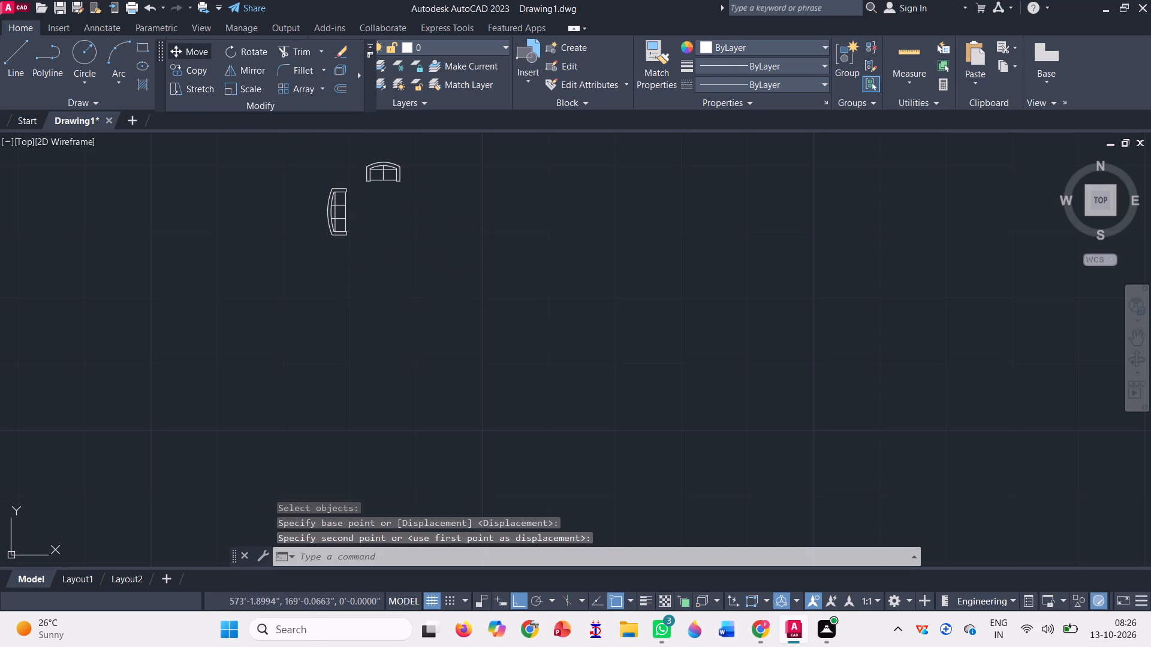
left_click(333, 207)
key("space")
left_click(333, 208)
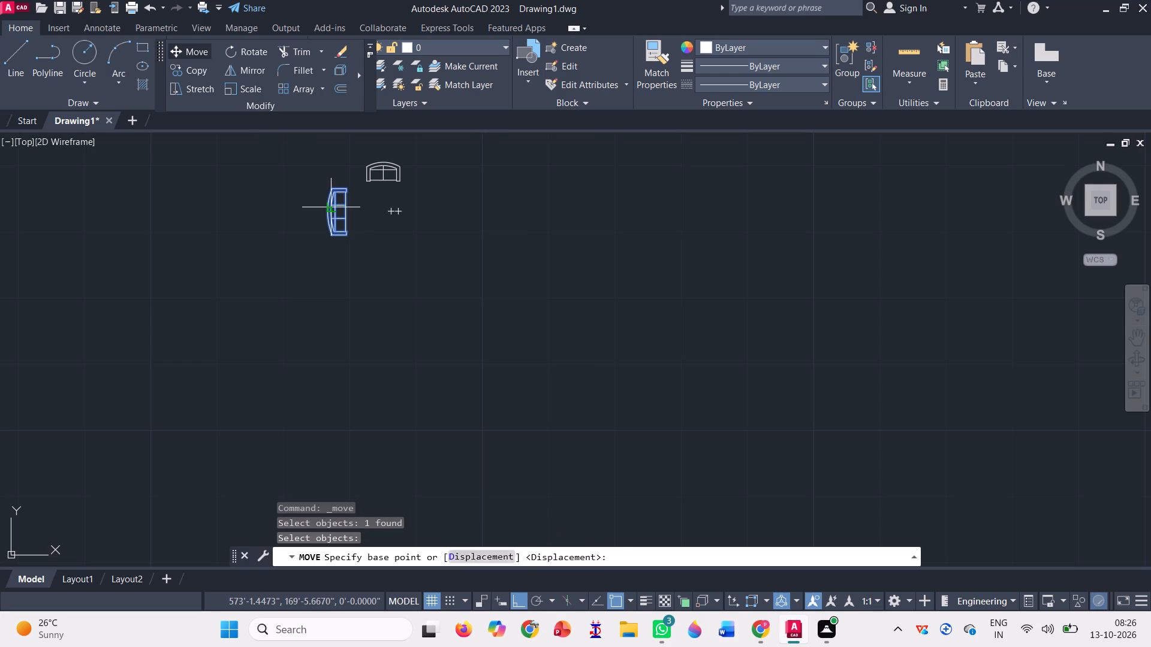
left_click(345, 205)
scroll(348, 235, "down", 1)
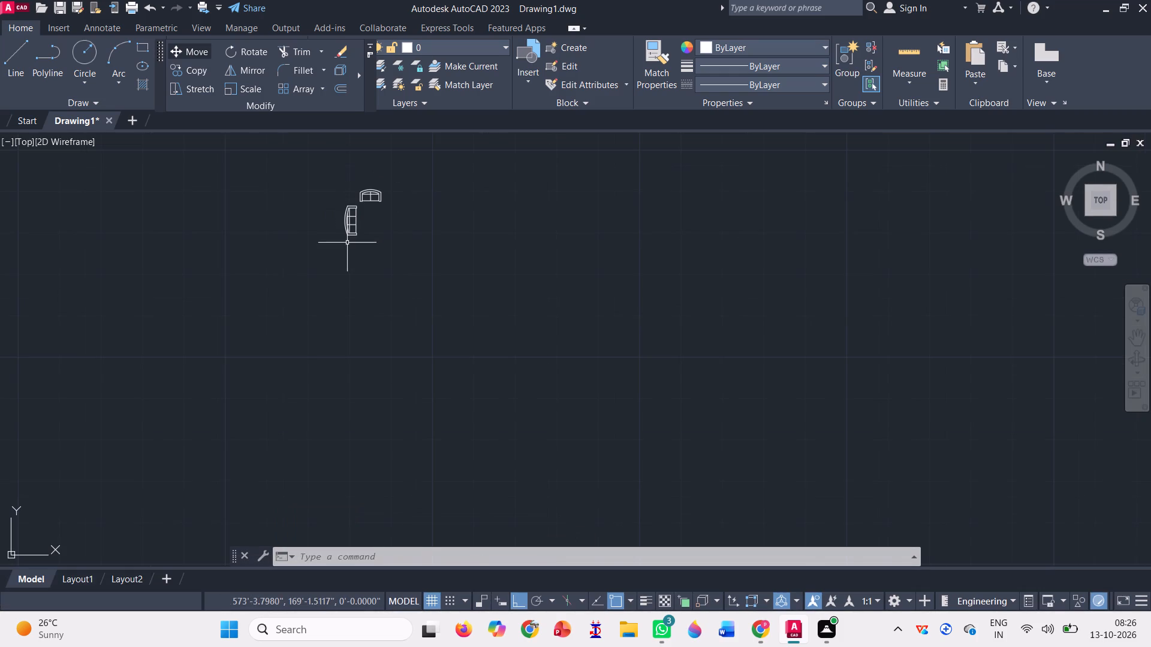
key("Escape")
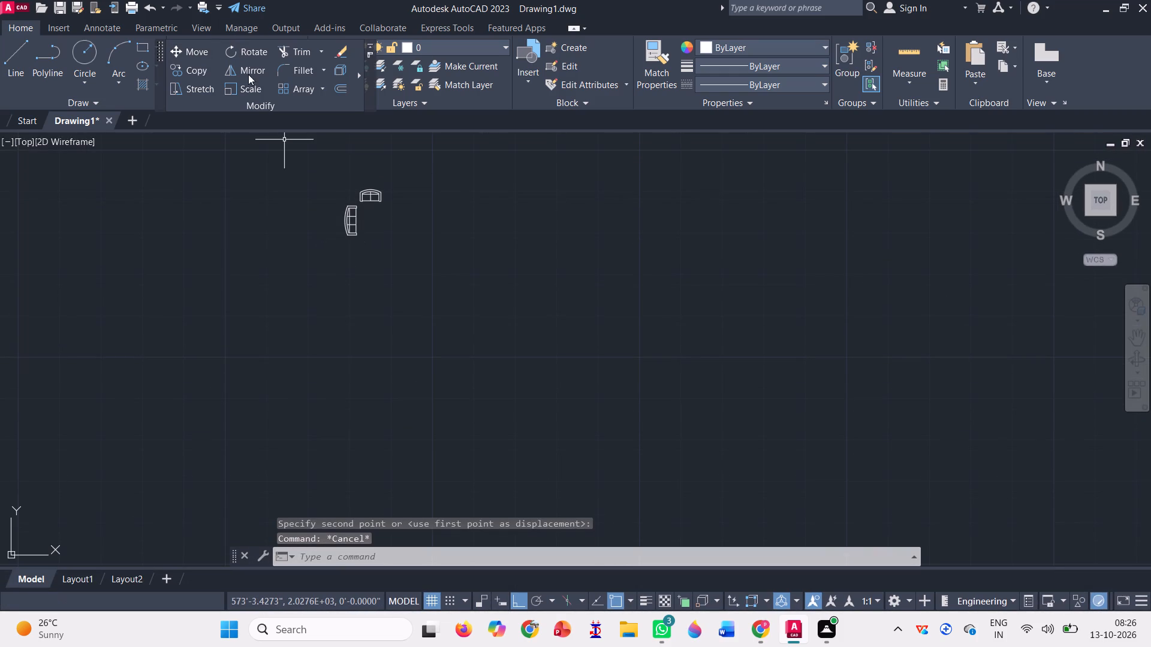
Move the sofa and loveseat together, with Ortho off, into the northwest corner of the seventh plan's west hall.
left_click(197, 50)
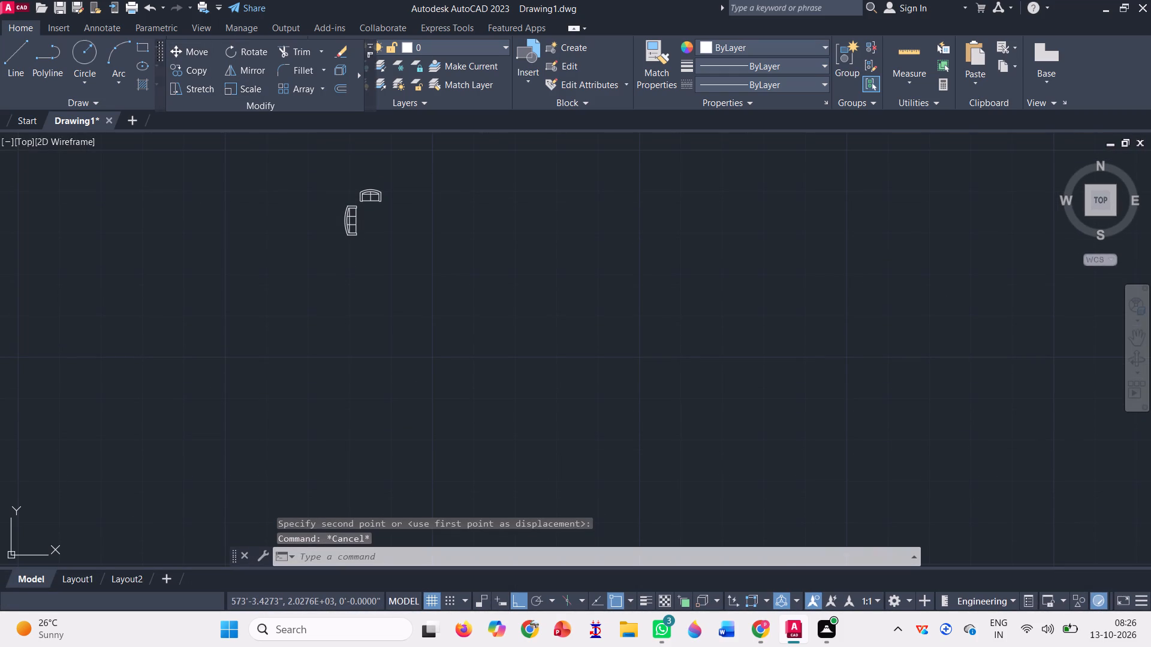
left_click(387, 272)
left_click(339, 188)
key("space")
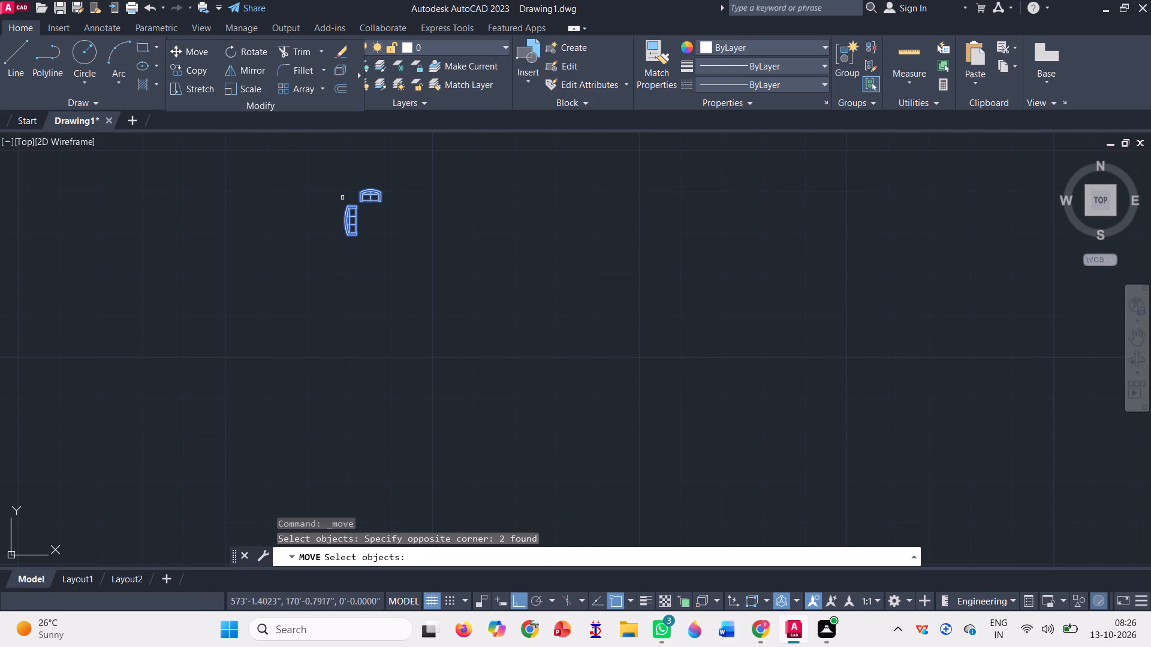
scroll(335, 217, "up", 1)
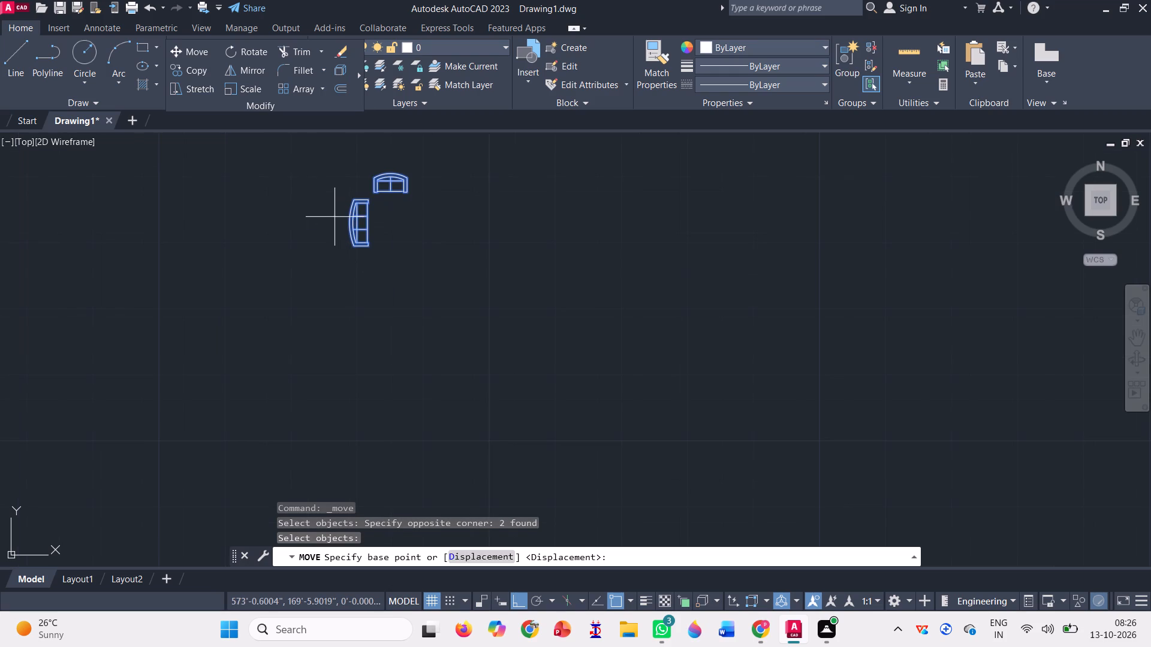
left_click(350, 220)
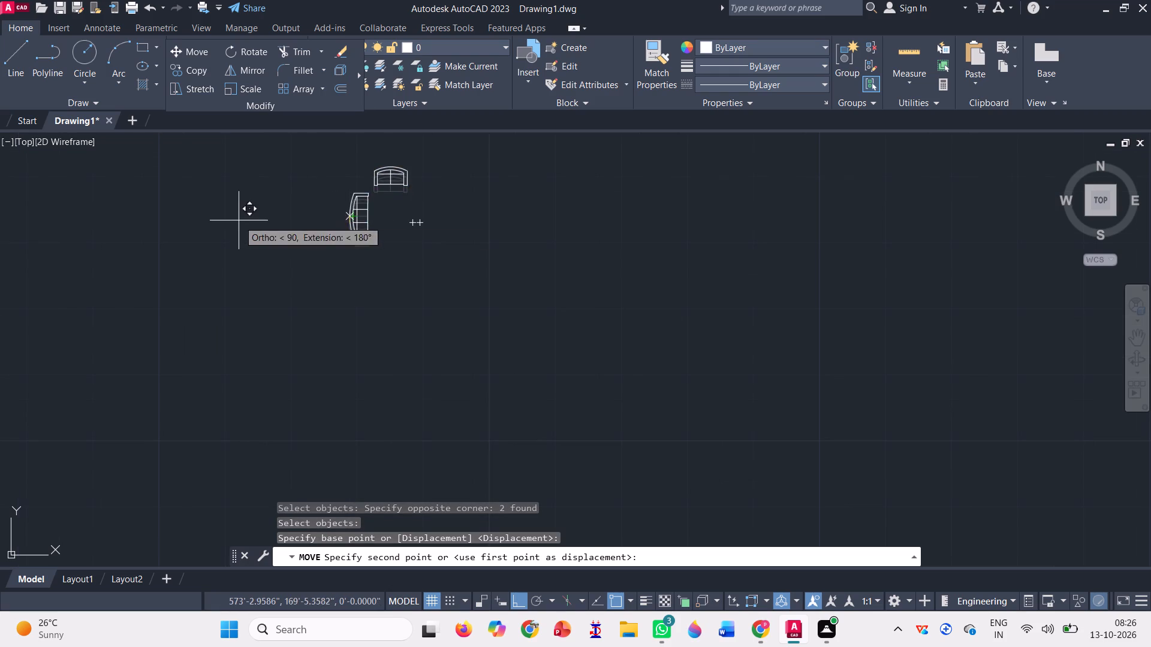
scroll(239, 220, "down", 4)
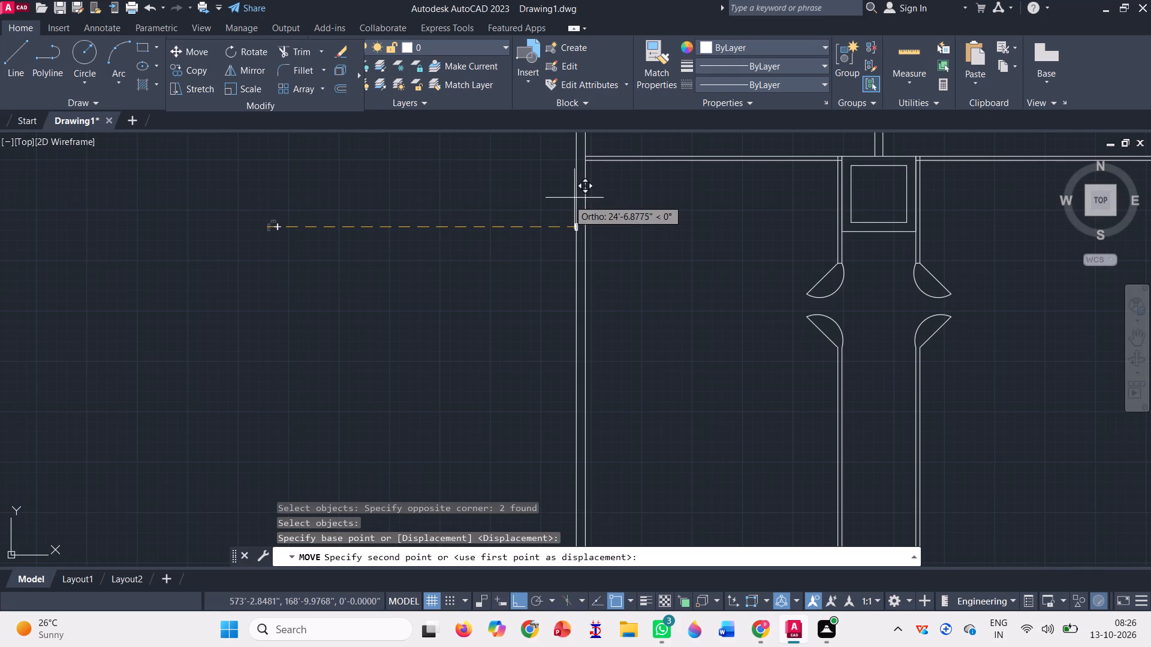
key("F8")
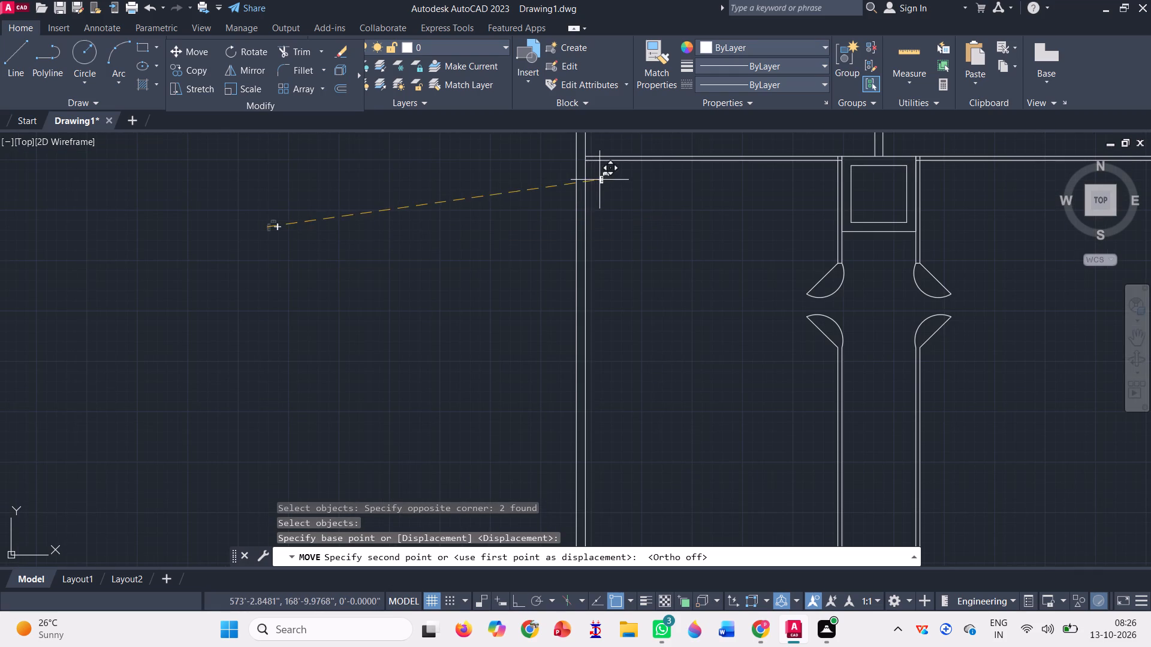
scroll(599, 180, "up", 2)
scroll(599, 222, "down", 1)
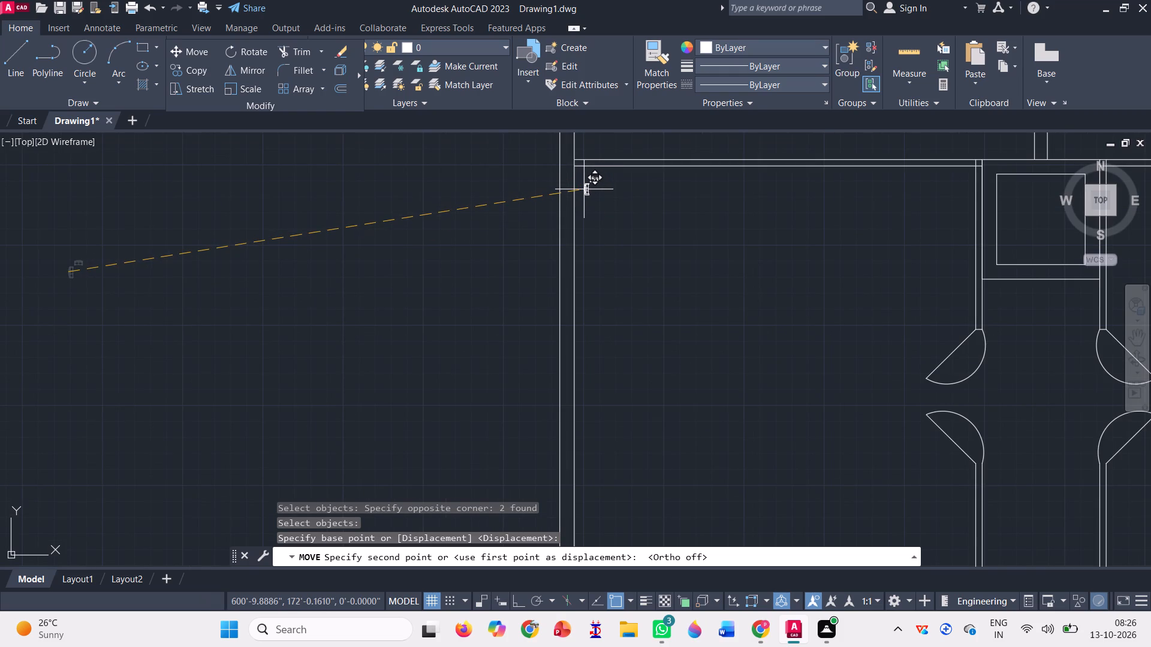
left_click(588, 190)
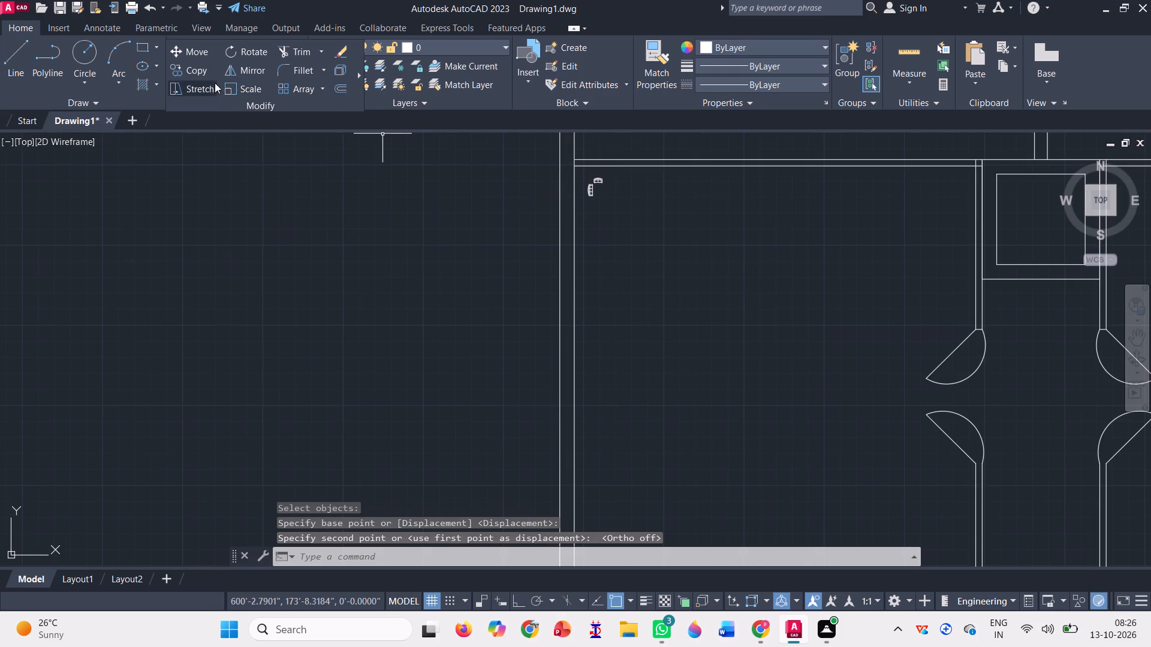
Scale the 7 ft. sofa and loveseat up together to room size, using a base point at the loveseat's northwest corner.
left_click(223, 85)
left_click(612, 194)
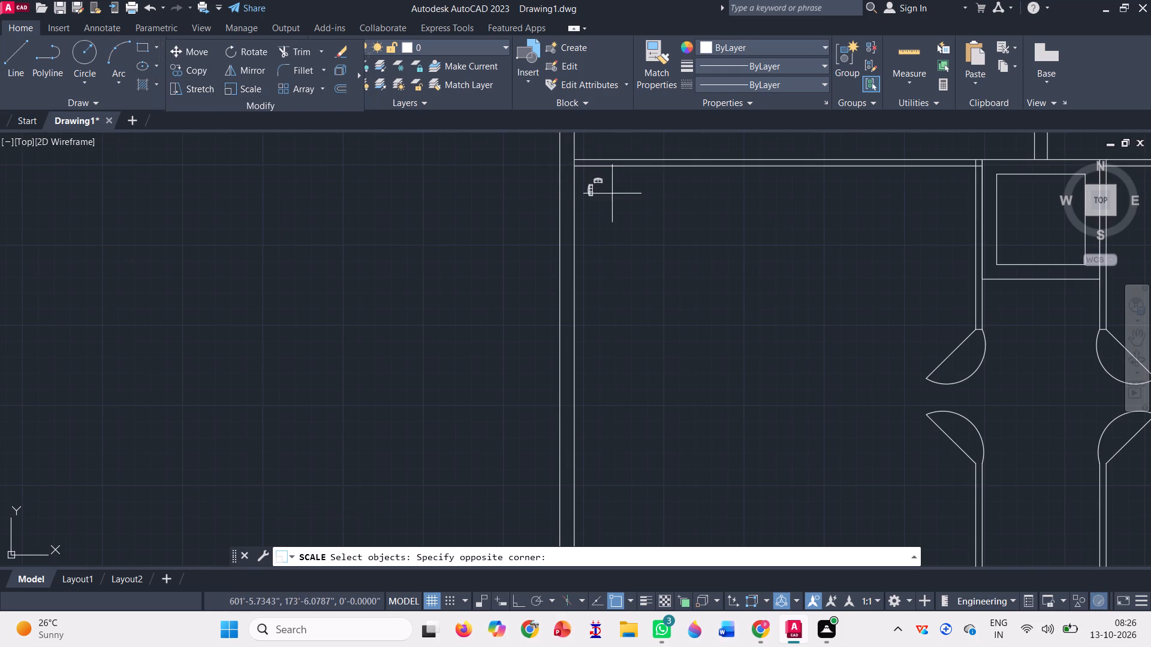
left_click(592, 180)
key("space")
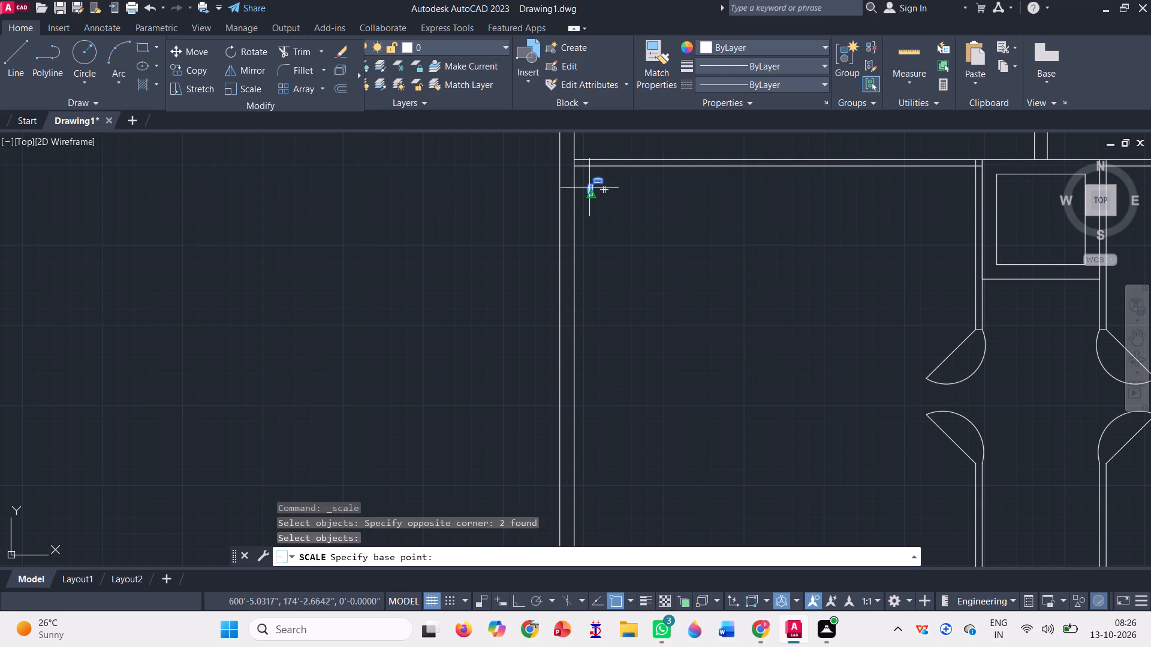
left_click(589, 177)
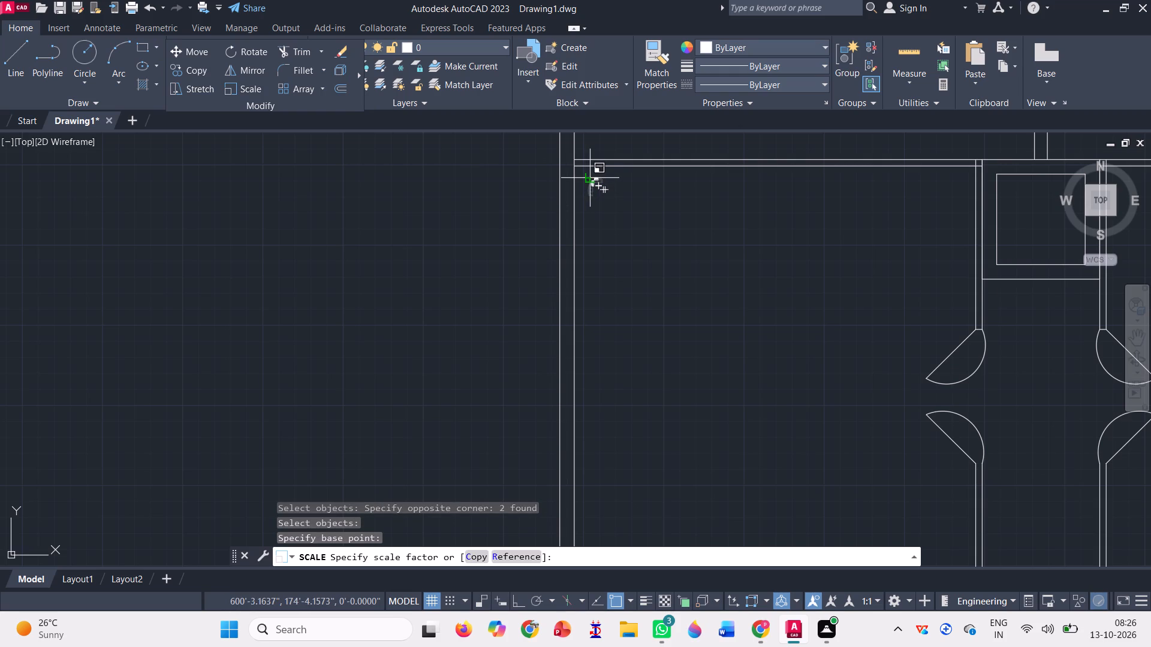
scroll(589, 177, "down", 3)
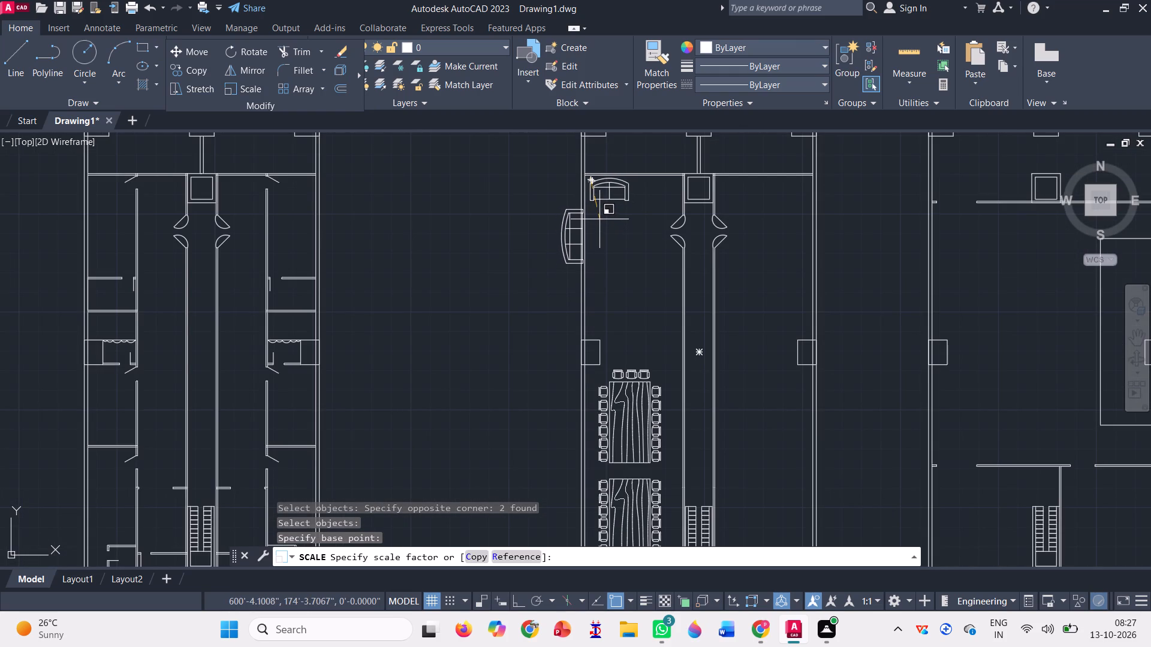
left_click(599, 217)
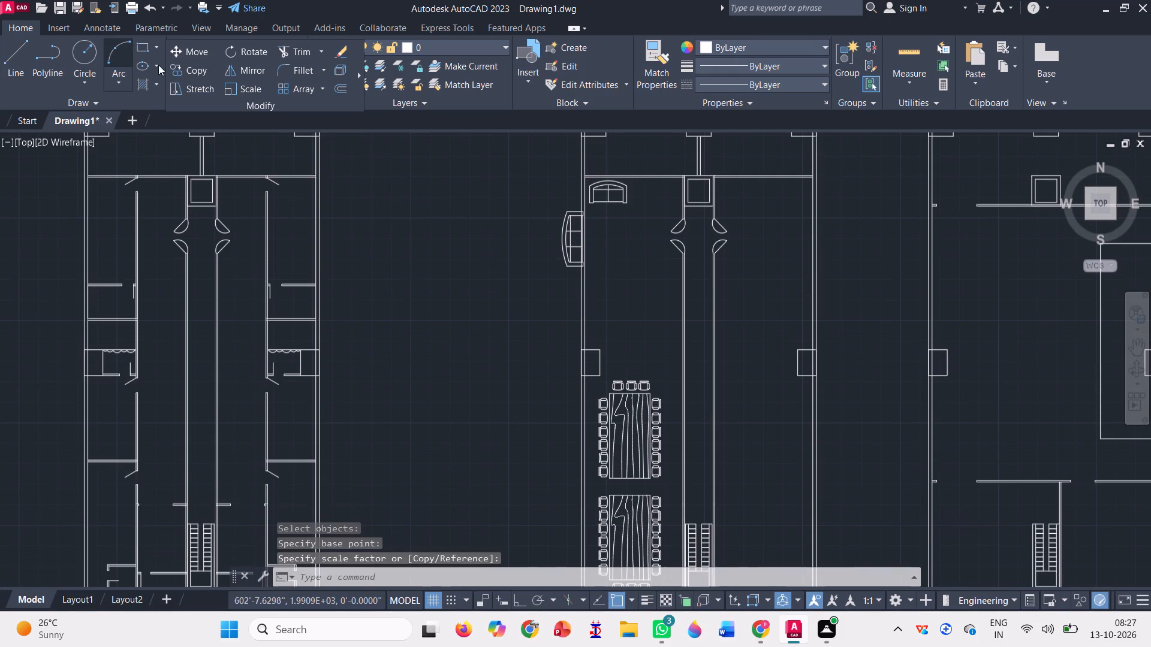
Move the enlarged sofa and loveseat together east and slightly north, so both sit inside the west hall's northwest corner.
left_click(200, 50)
scroll(512, 220, "up", 1)
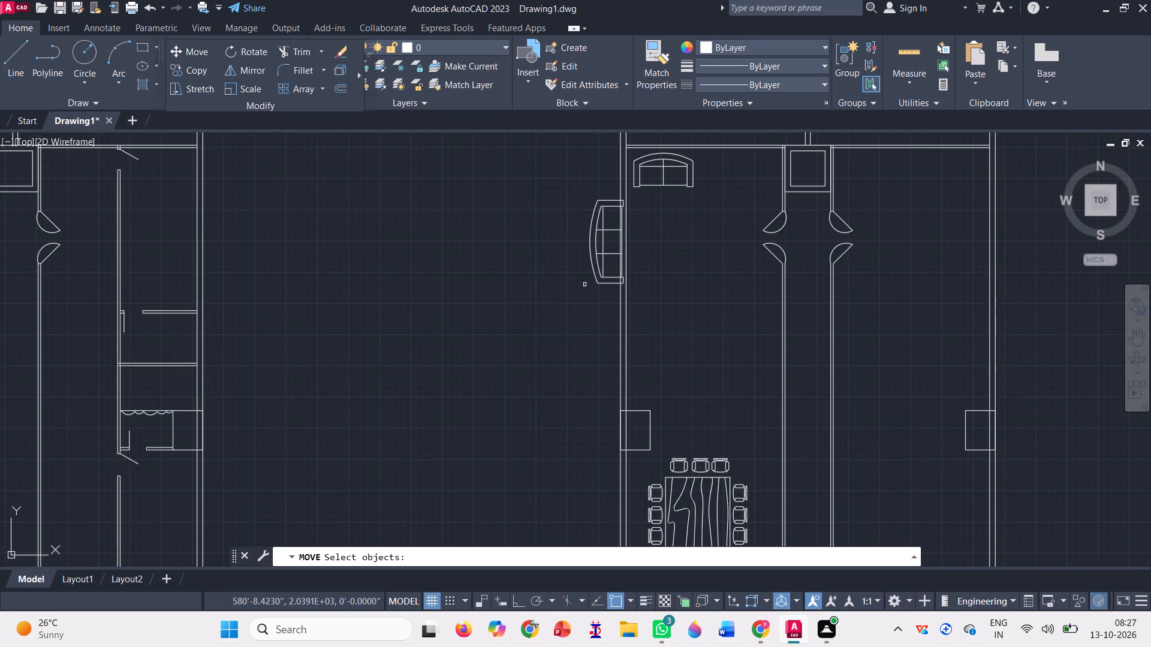
left_click(606, 253)
left_click(689, 159)
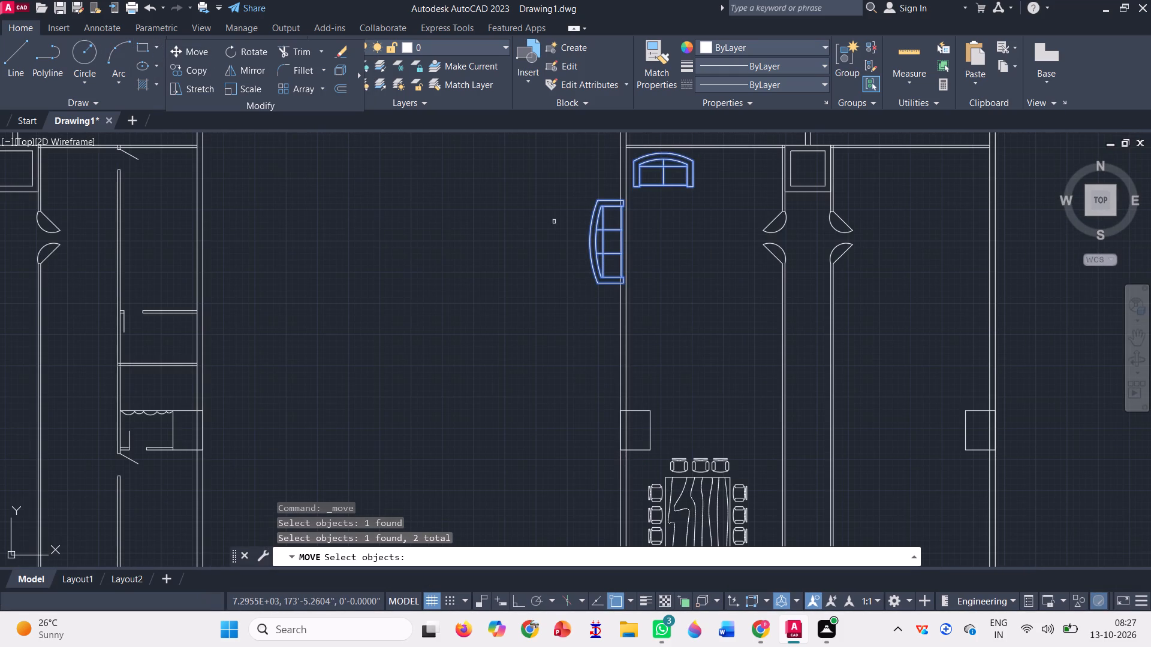
key("space")
left_click(596, 242)
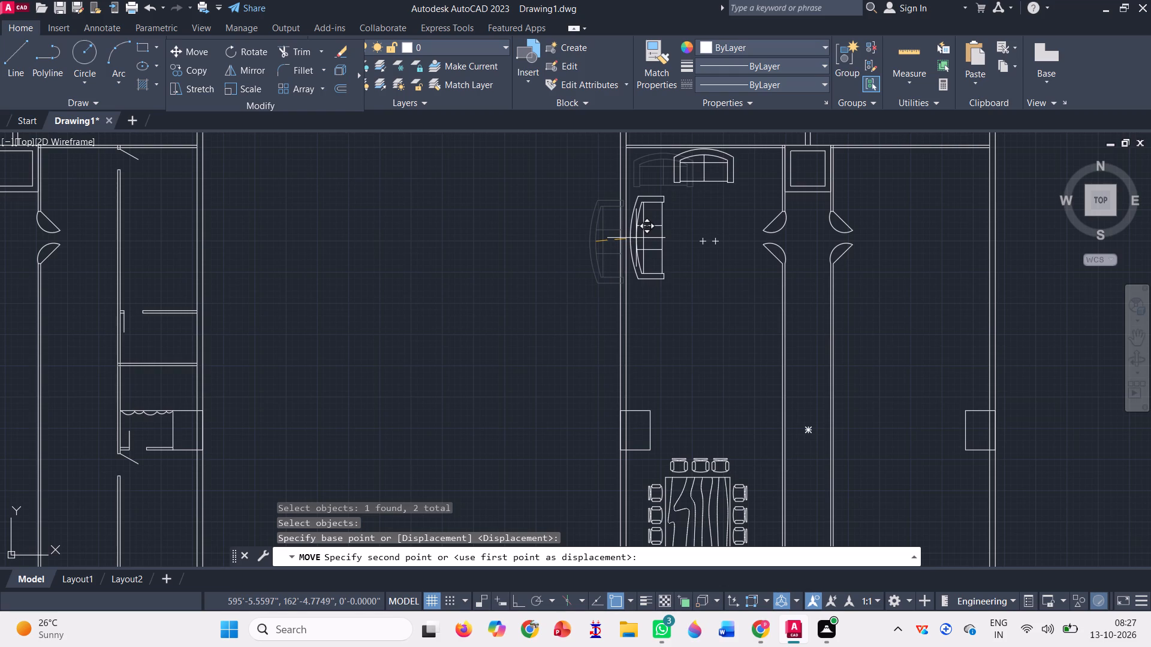
left_click(636, 237)
scroll(544, 245, "down", 2)
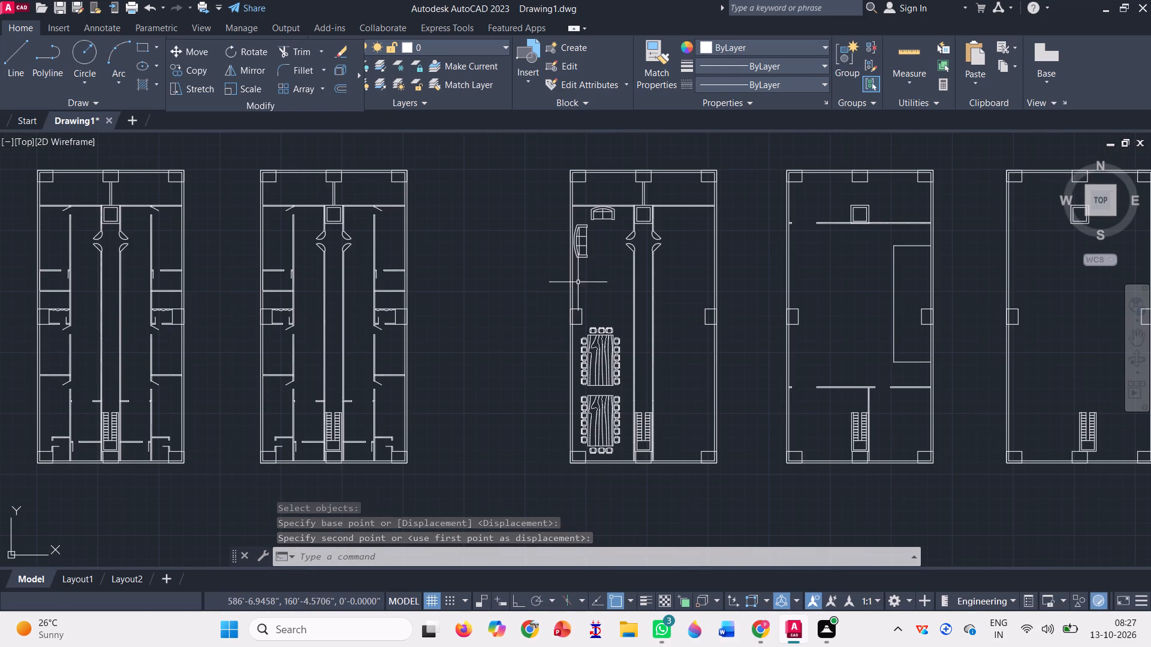
Browse the House Designer.dwg blocks in DesignCenter for further furnishings, then return to the list of sample drawings.
key("ctrl+2")
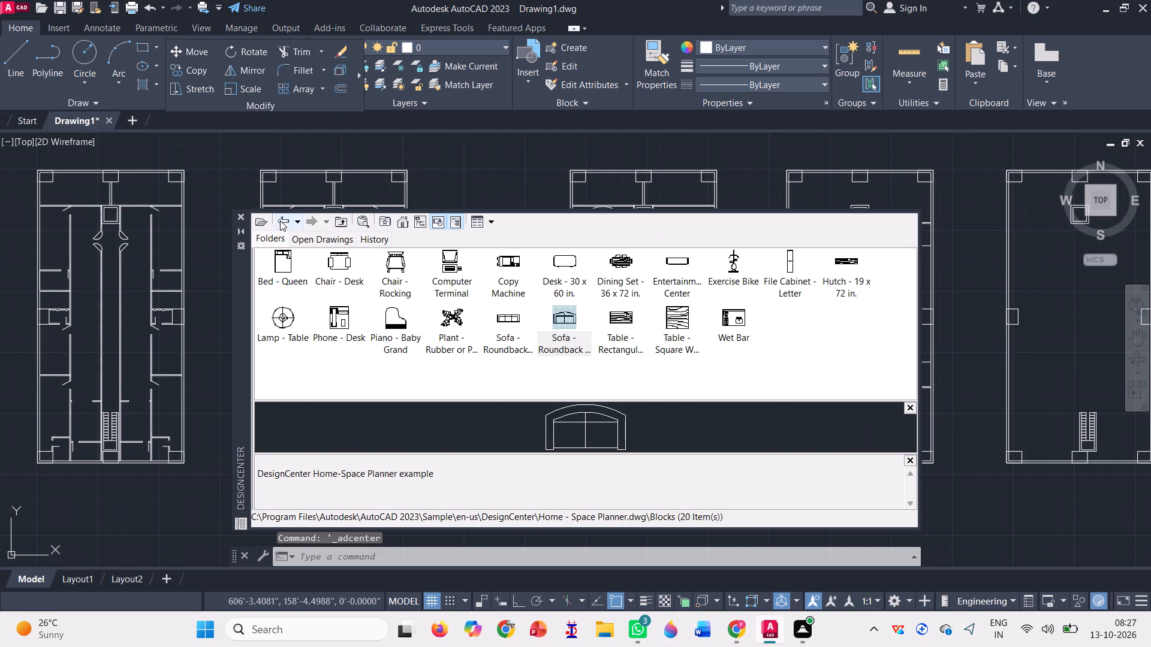
left_click(280, 220)
left_click(280, 220)
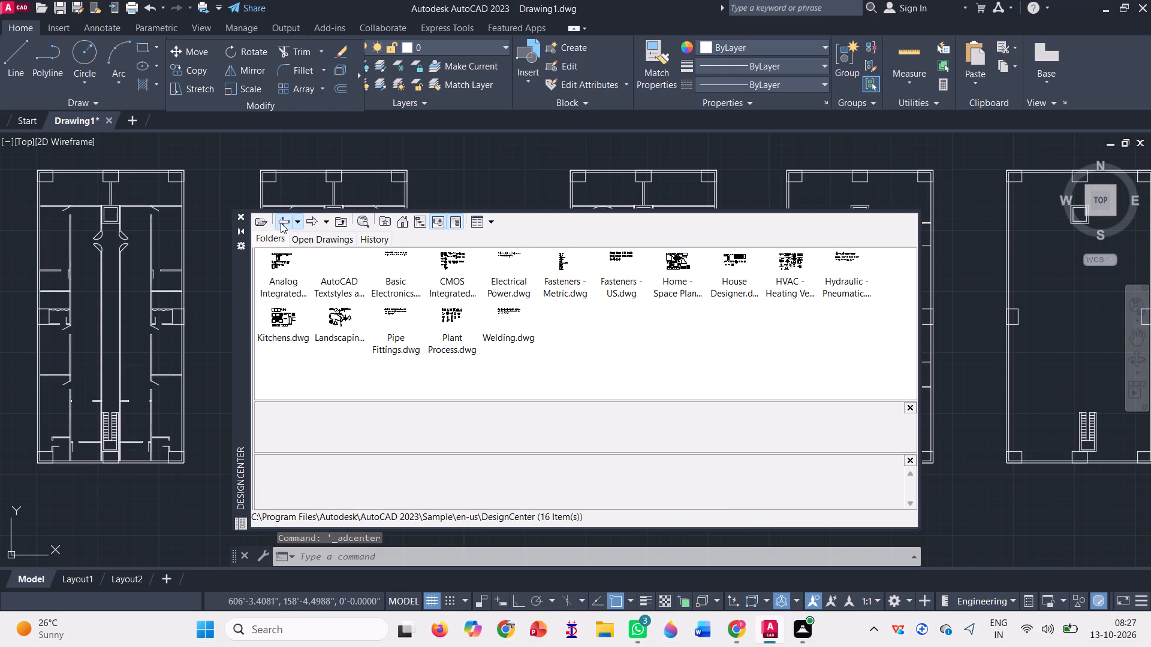
double_click(733, 265)
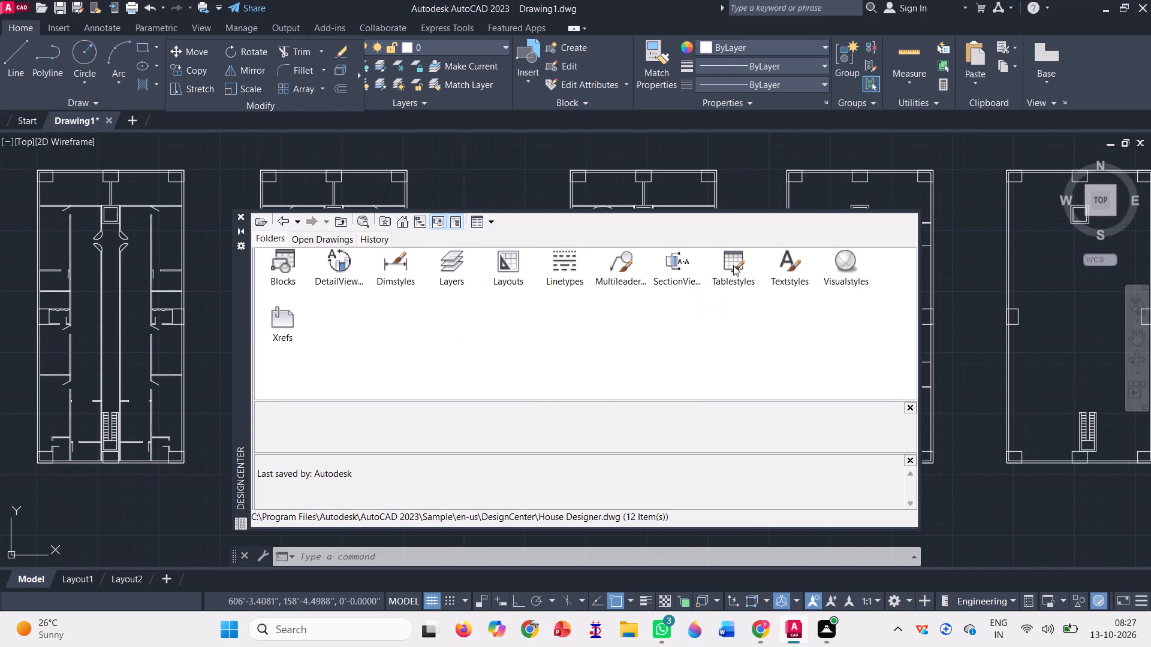
double_click(284, 270)
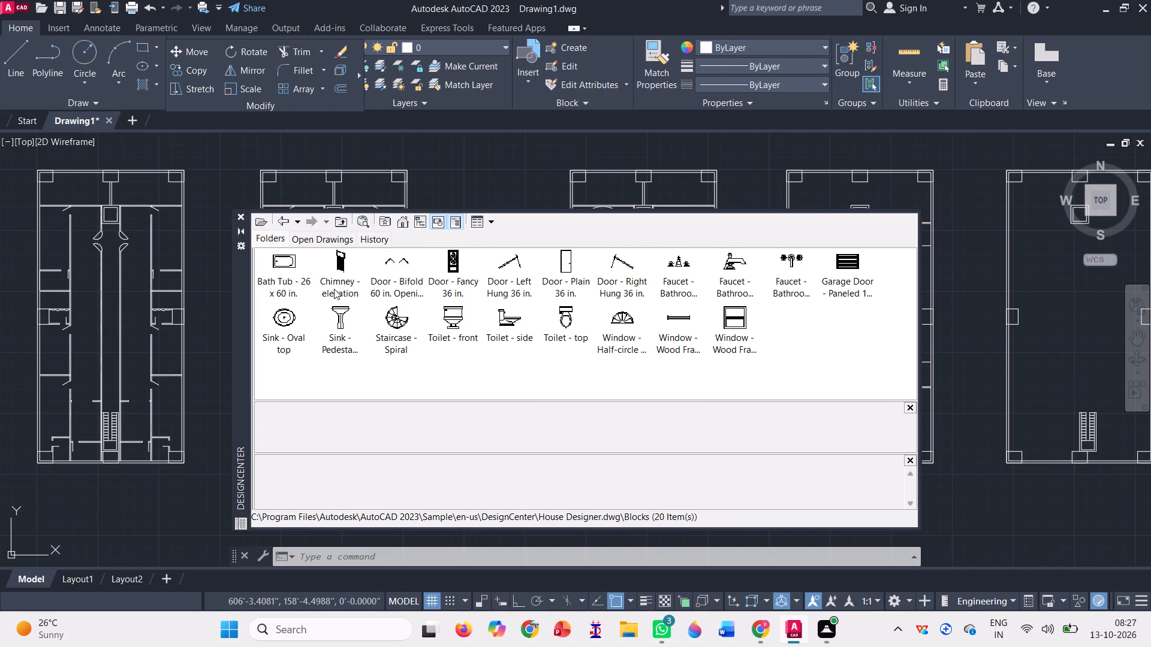
left_click(283, 221)
left_click(282, 222)
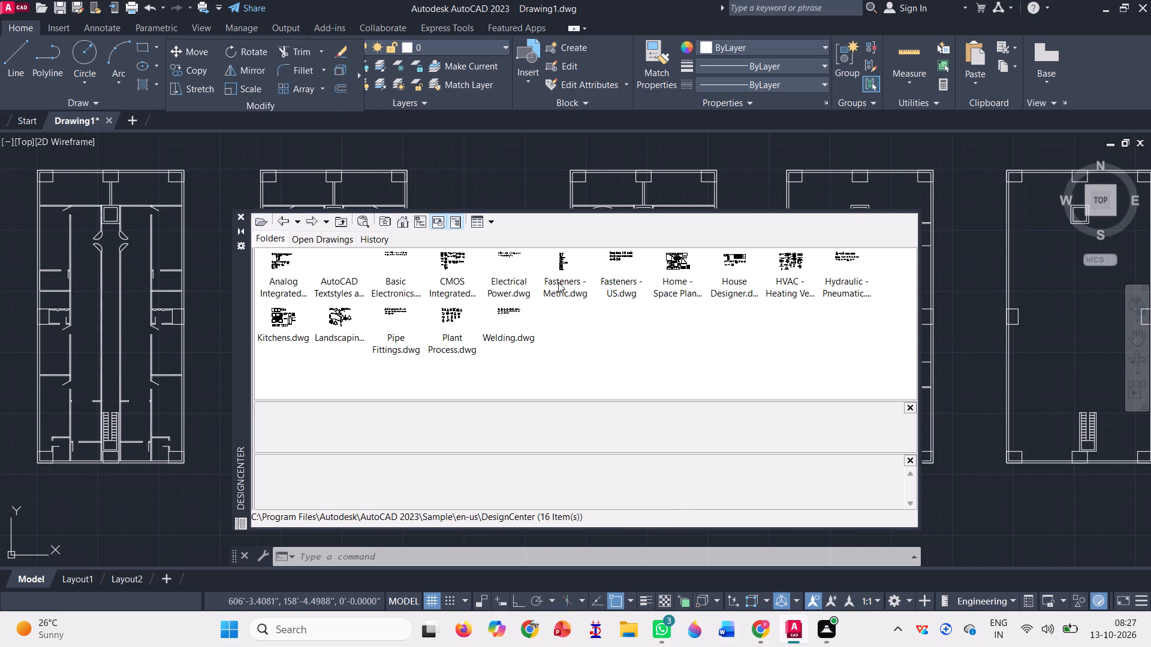
Insert the Exercise Bike block from Home - Space Planner.dwg at scale 1 in the open space west of the seventh plan.
double_click(674, 258)
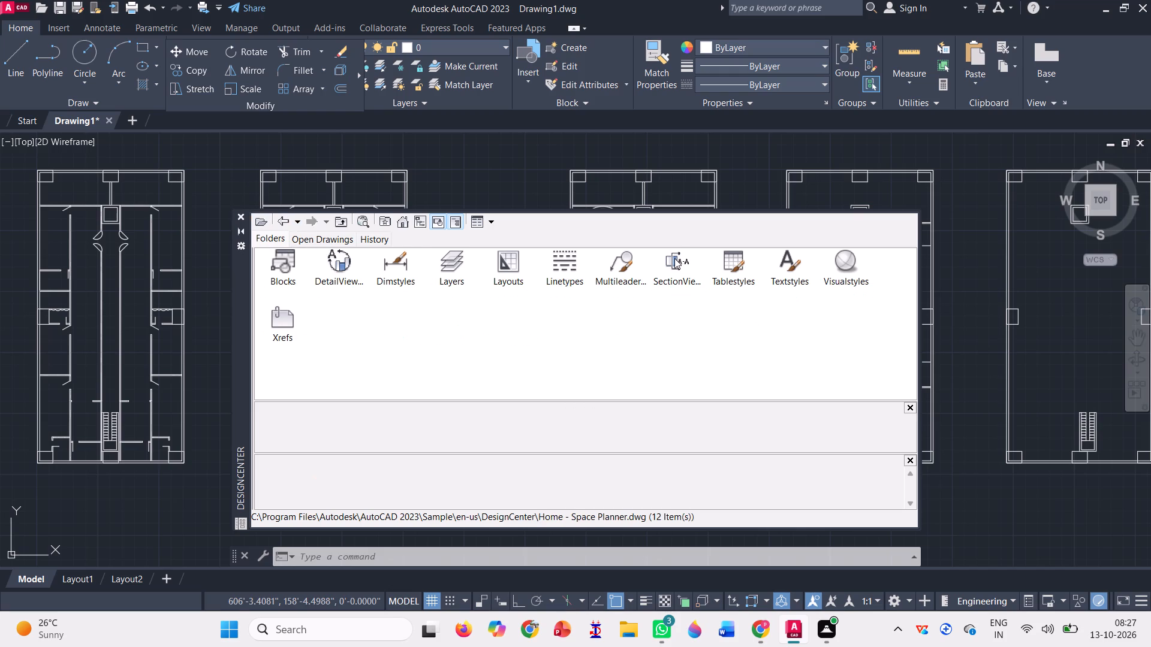
double_click(291, 248)
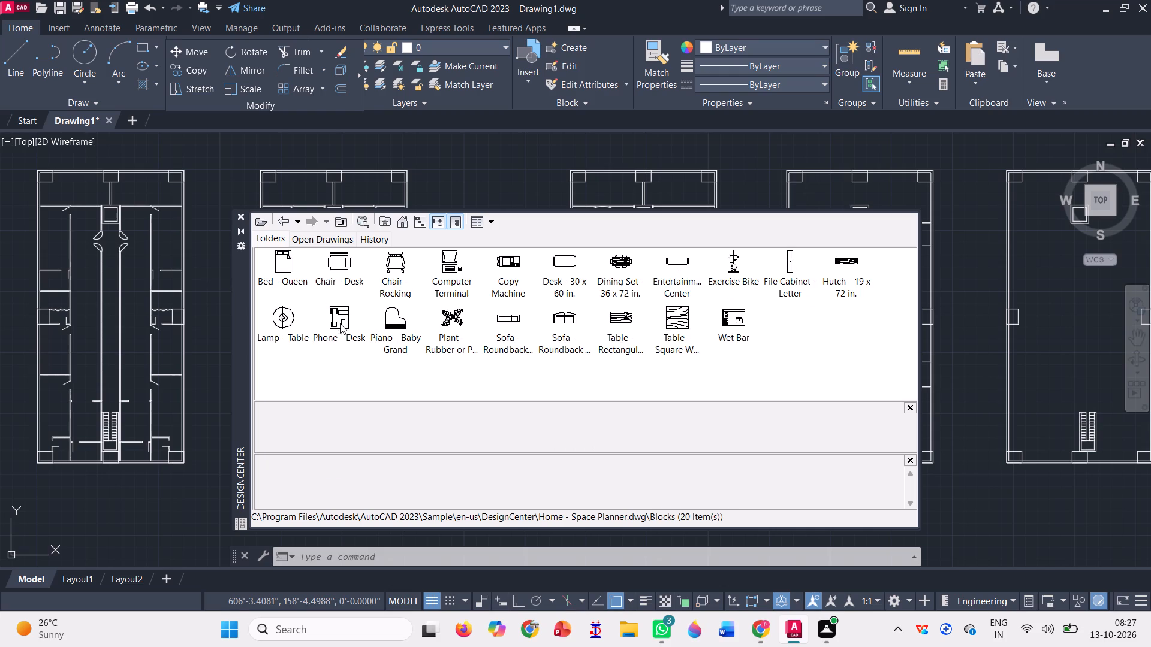
double_click(735, 255)
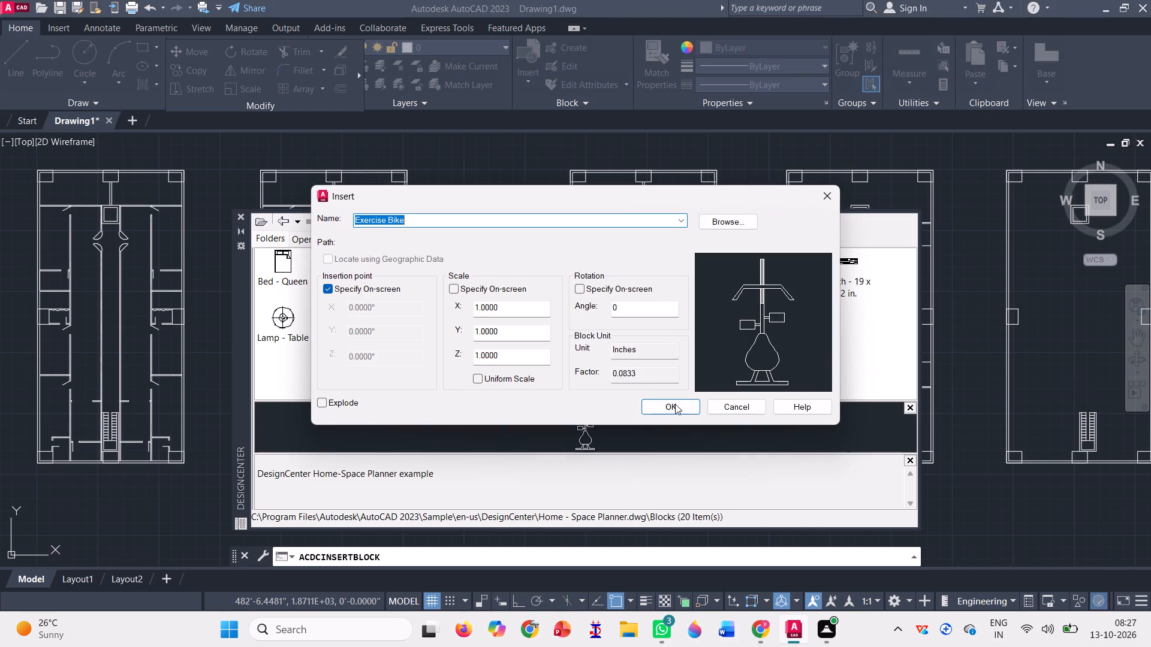
left_click(677, 406)
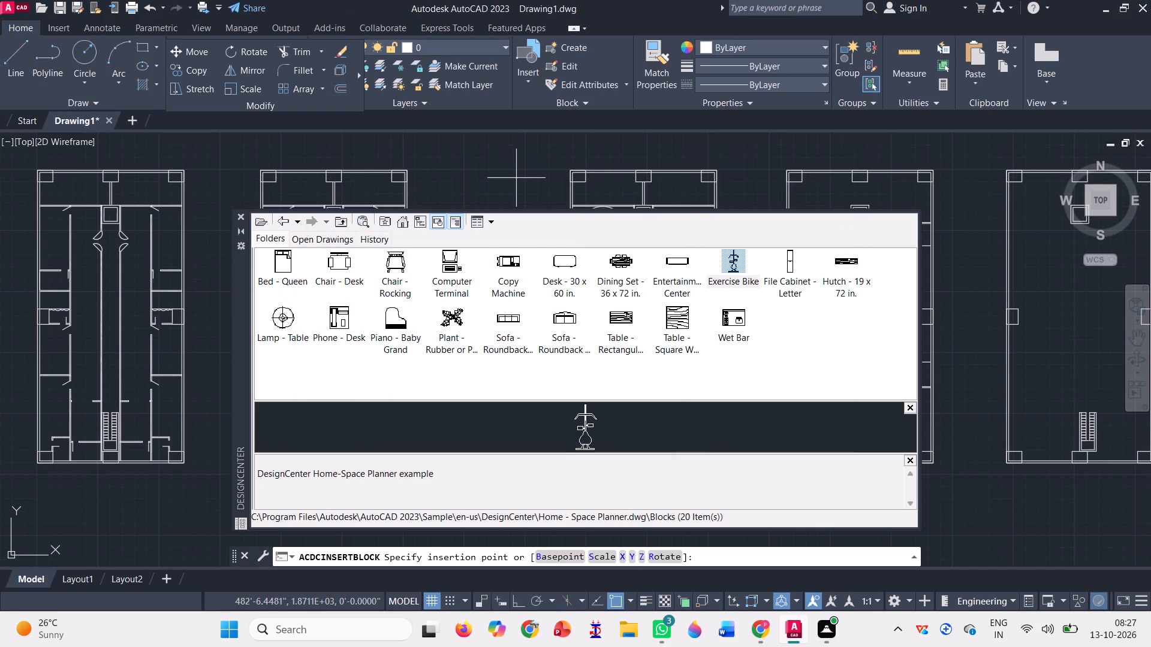
left_click(513, 178)
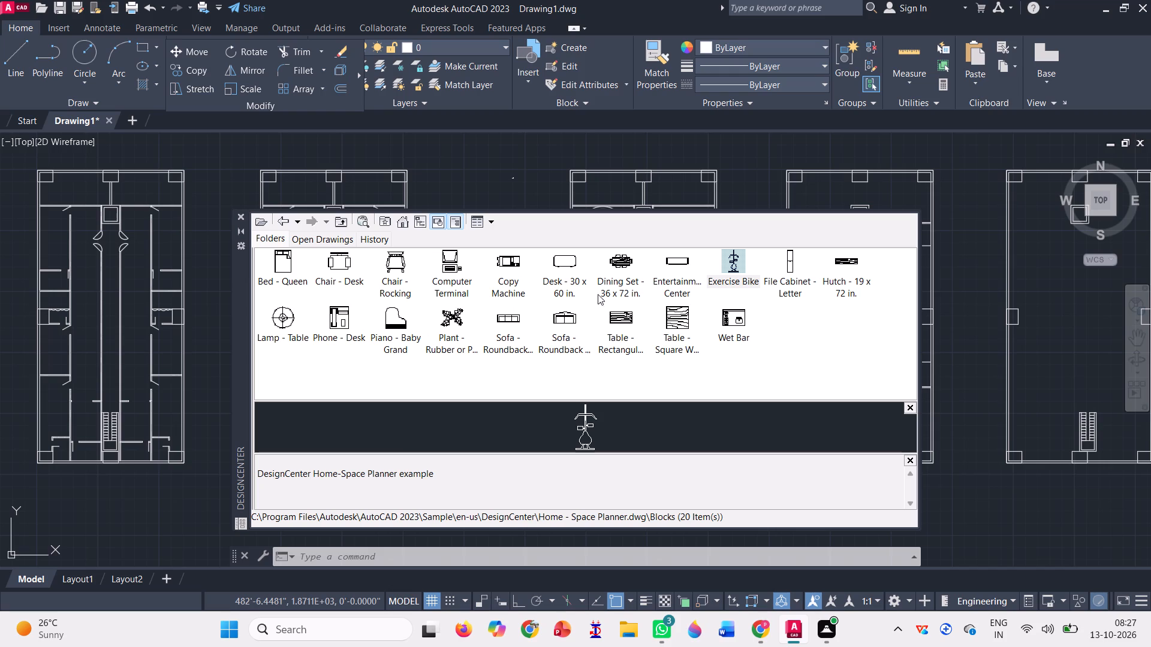
Insert the Hutch - 19 x 72 in. block at scale 1 just southeast of the exercise bike.
double_click(846, 256)
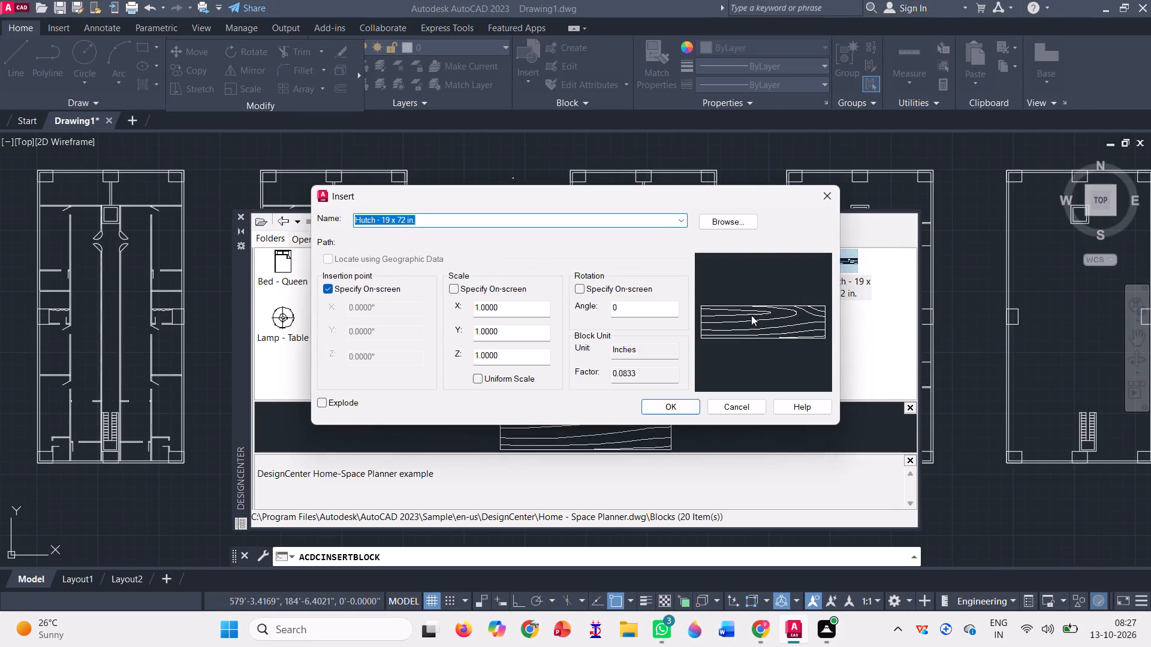
left_click(674, 406)
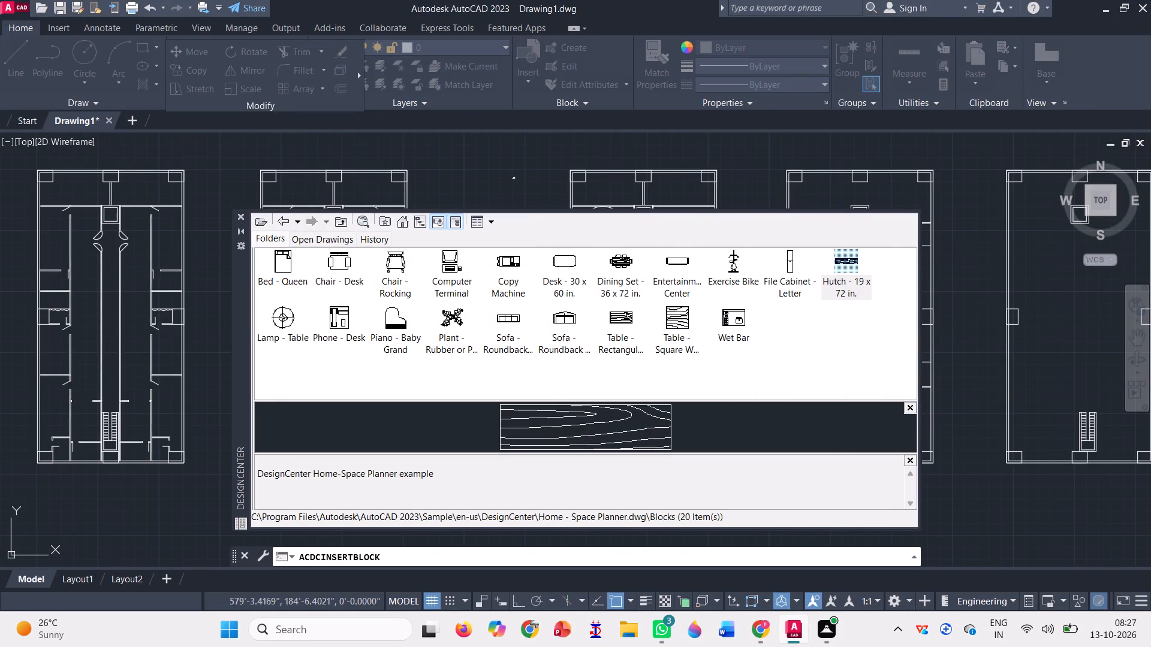
left_click(520, 191)
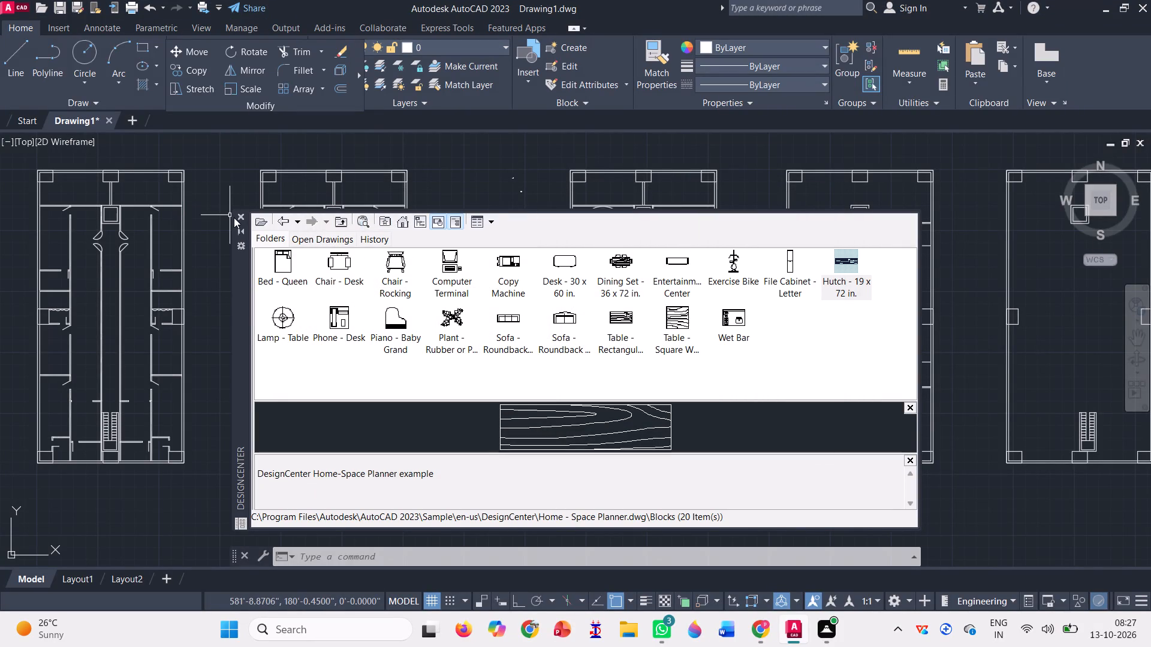
Look through the Welding.dwg and Landscaping.dwg blocks in DesignCenter and close it.
left_click(279, 217)
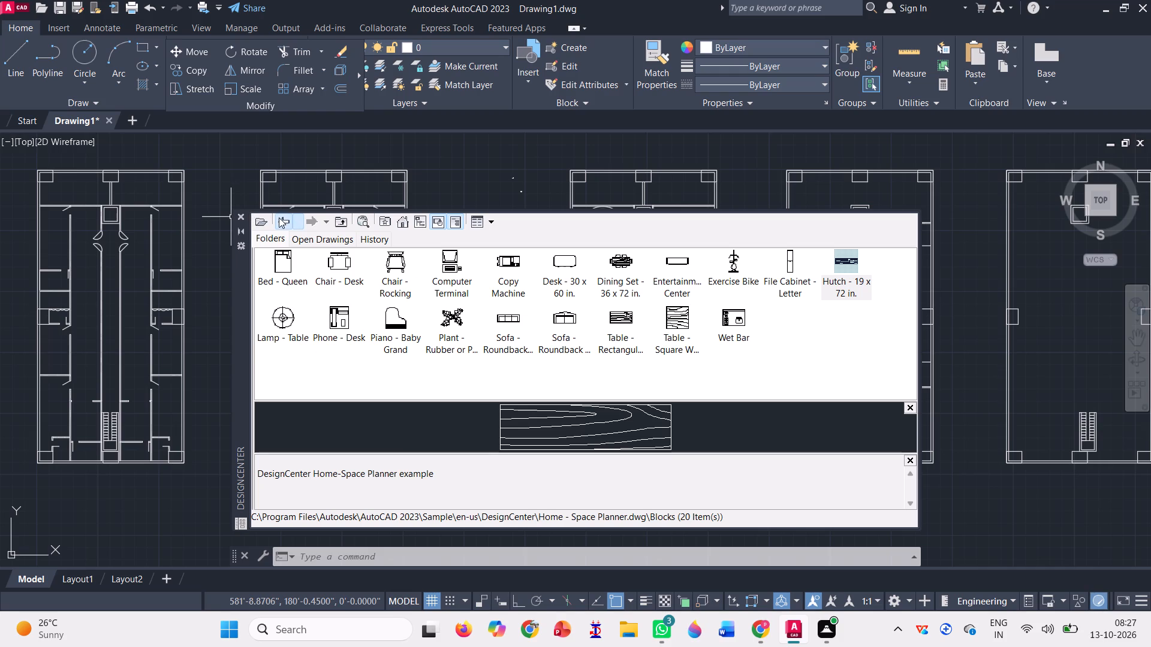
left_click(279, 219)
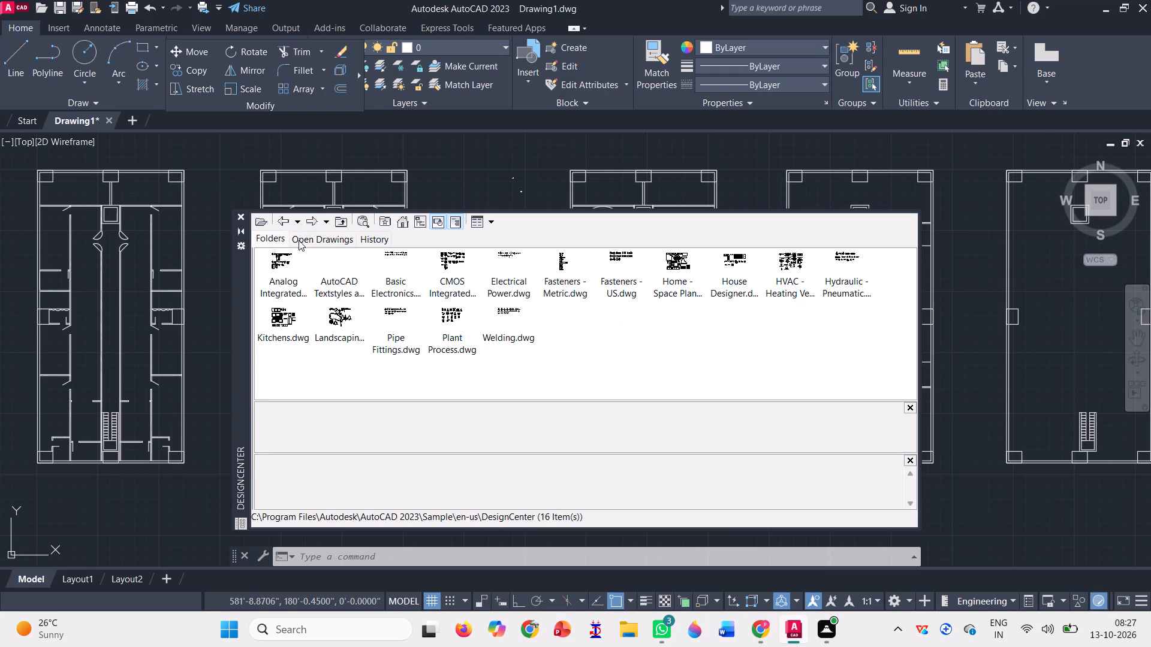
double_click(498, 318)
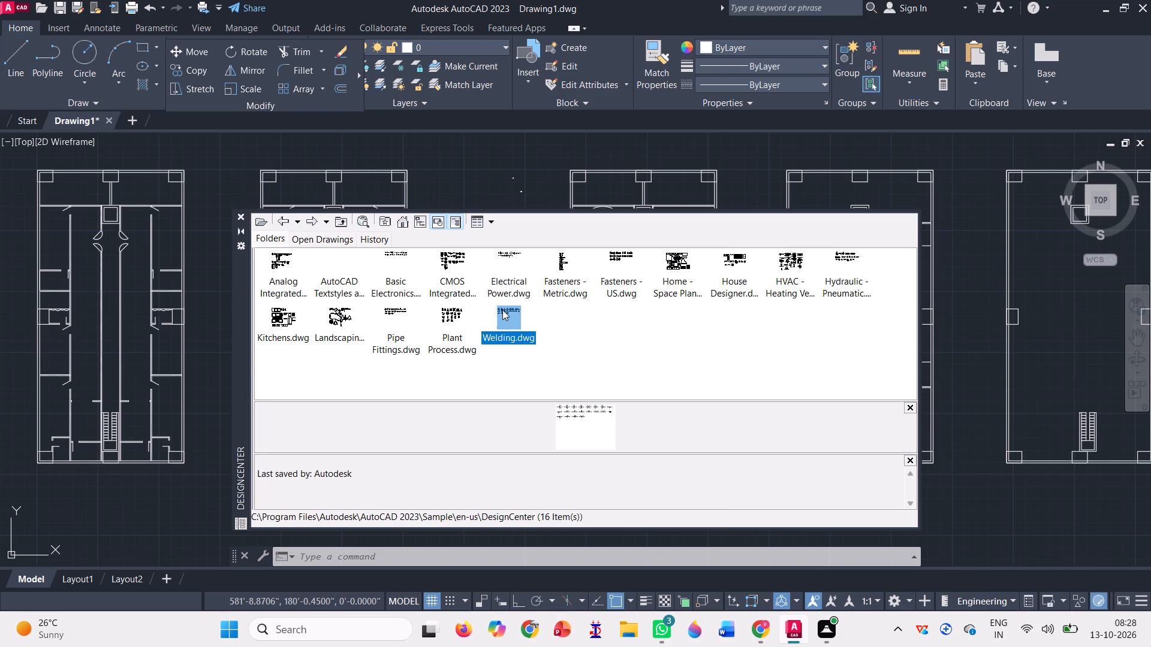
left_click(505, 311)
double_click(505, 311)
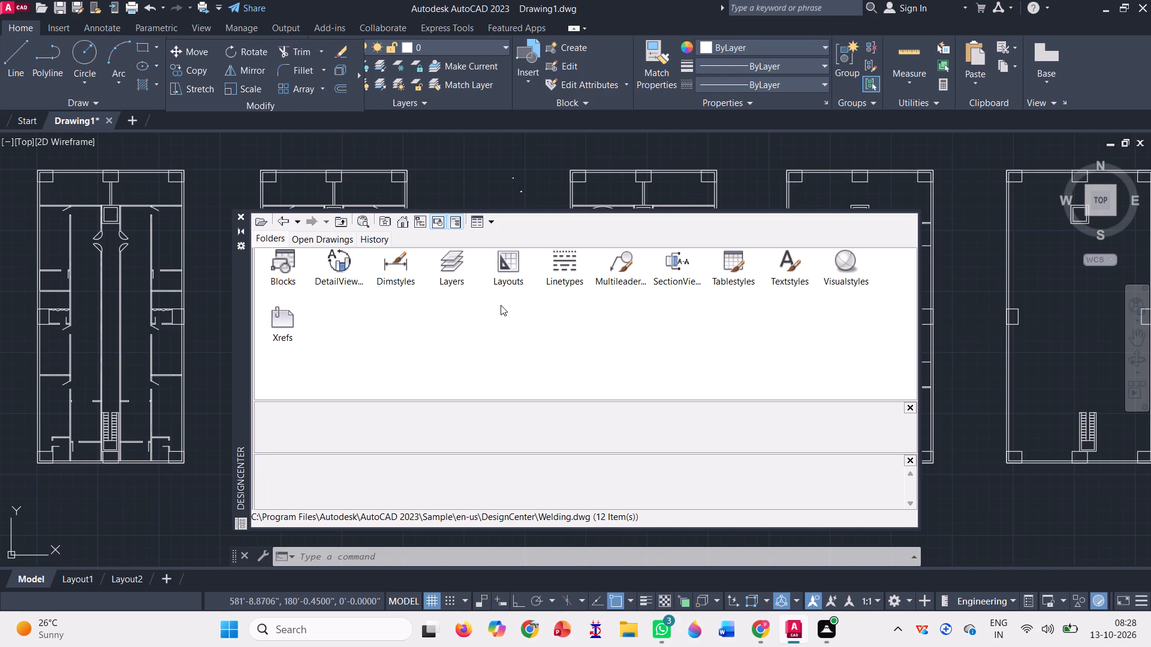
double_click(287, 264)
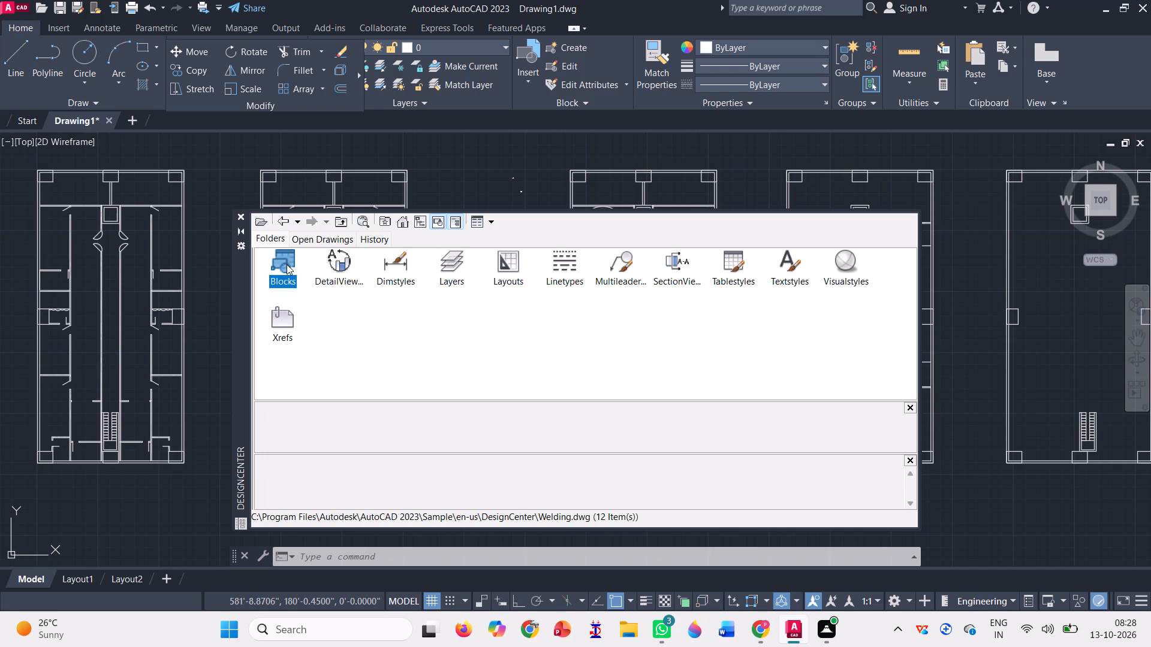
double_click(287, 264)
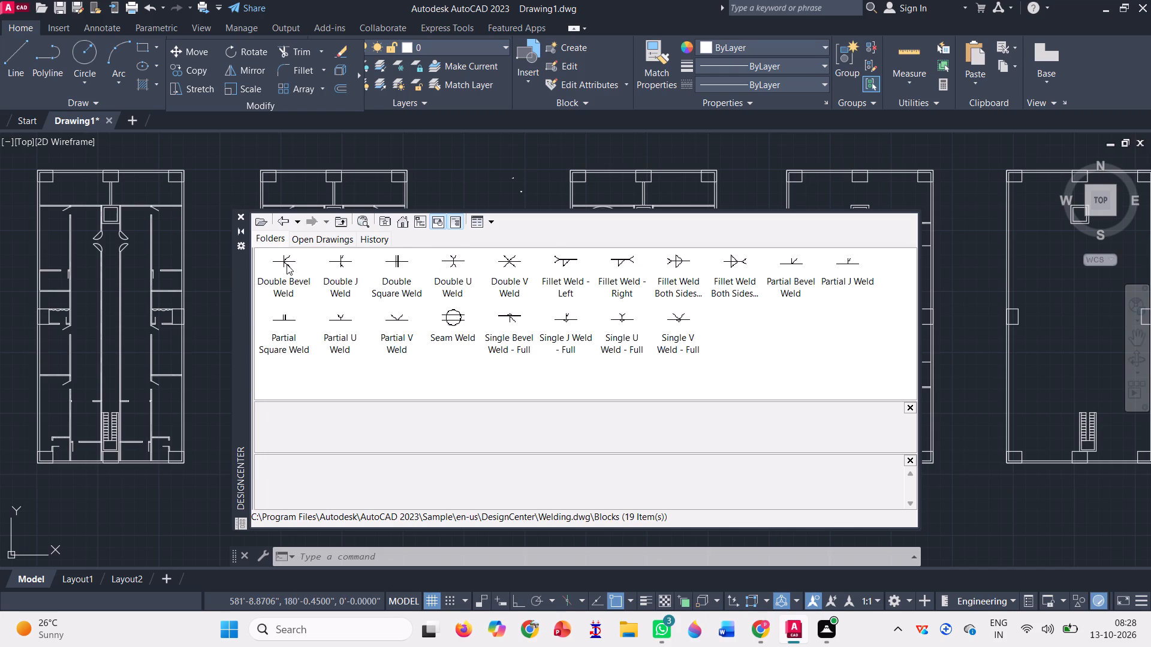
left_click(282, 219)
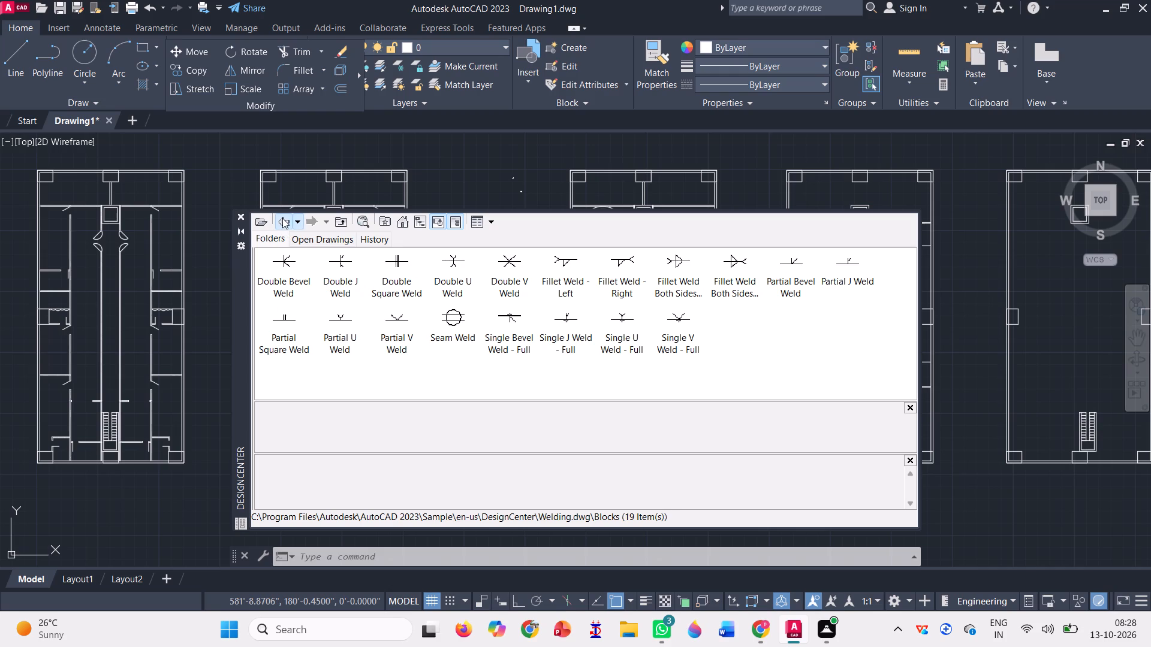
left_click(282, 219)
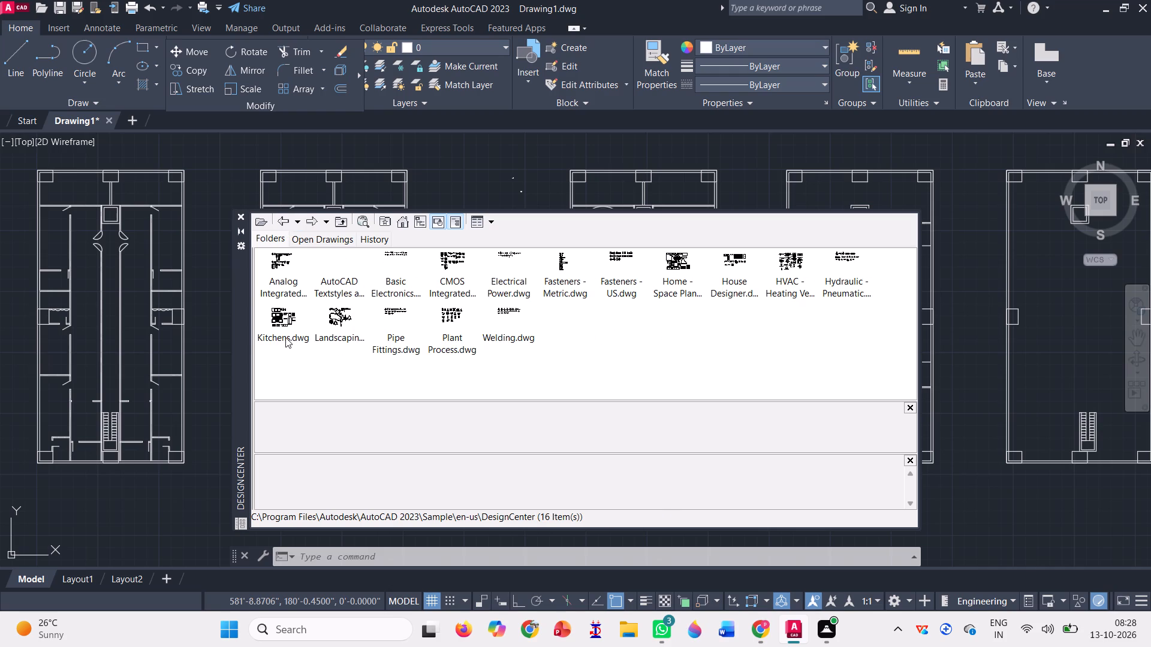
double_click(336, 313)
double_click(279, 251)
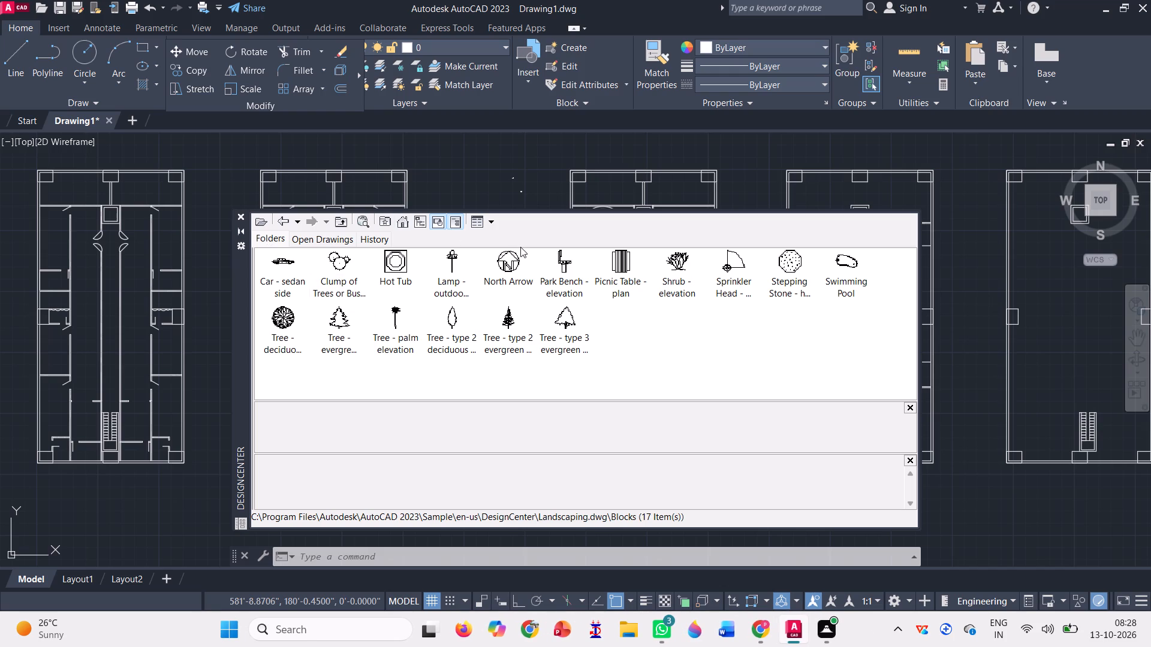
left_click(240, 212)
Scale up the exercise bike and hutch blocks together from a base point just northwest of the bike.
left_click(239, 86)
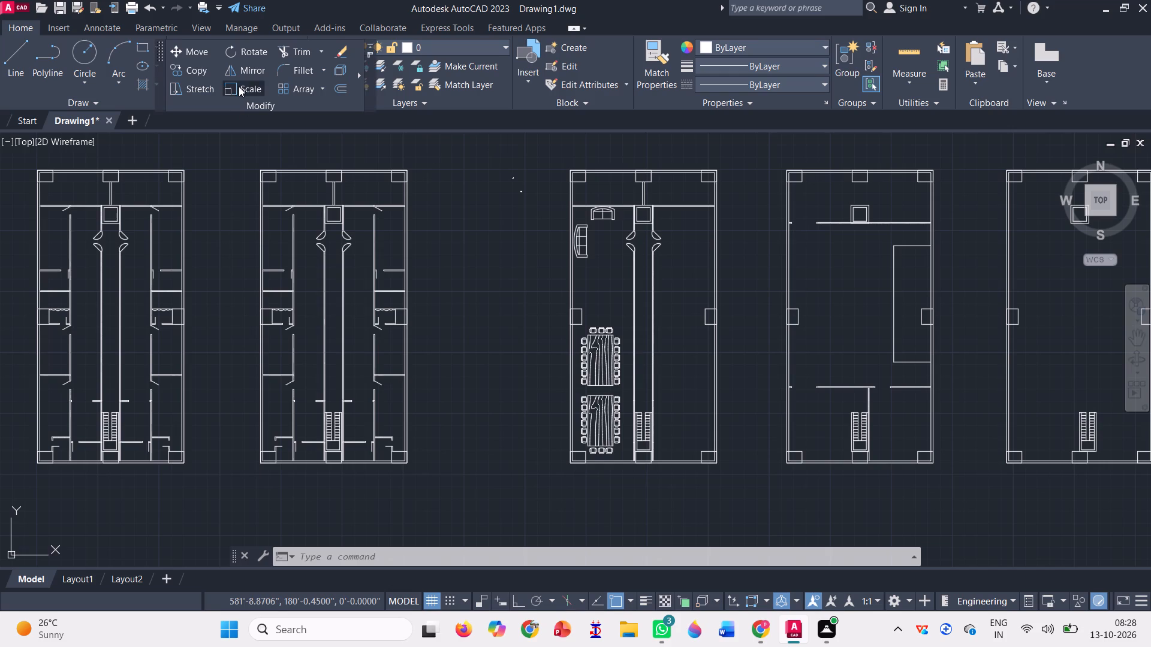
scroll(513, 168, "up", 2)
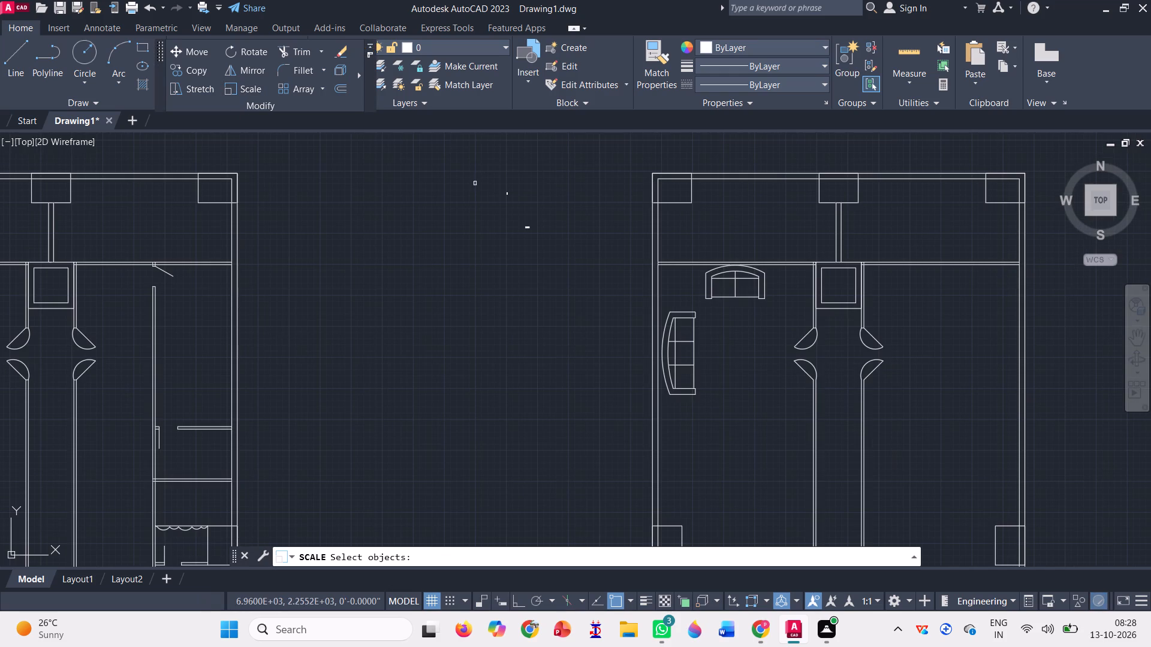
left_click(475, 183)
left_click(553, 258)
key("space")
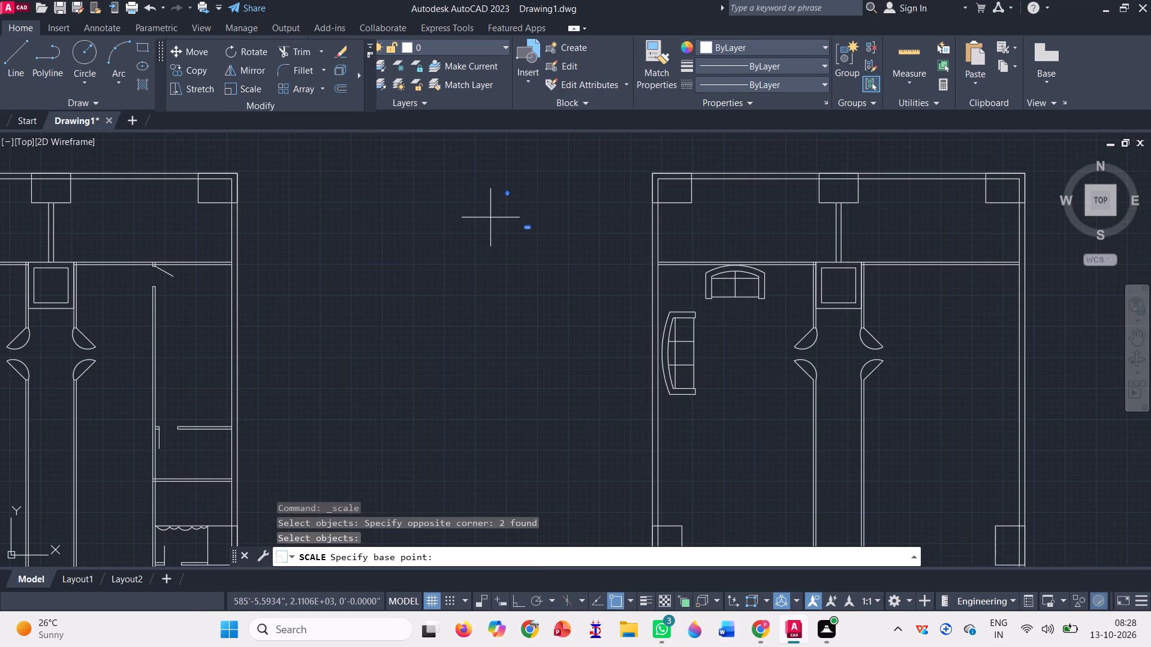
left_click(492, 190)
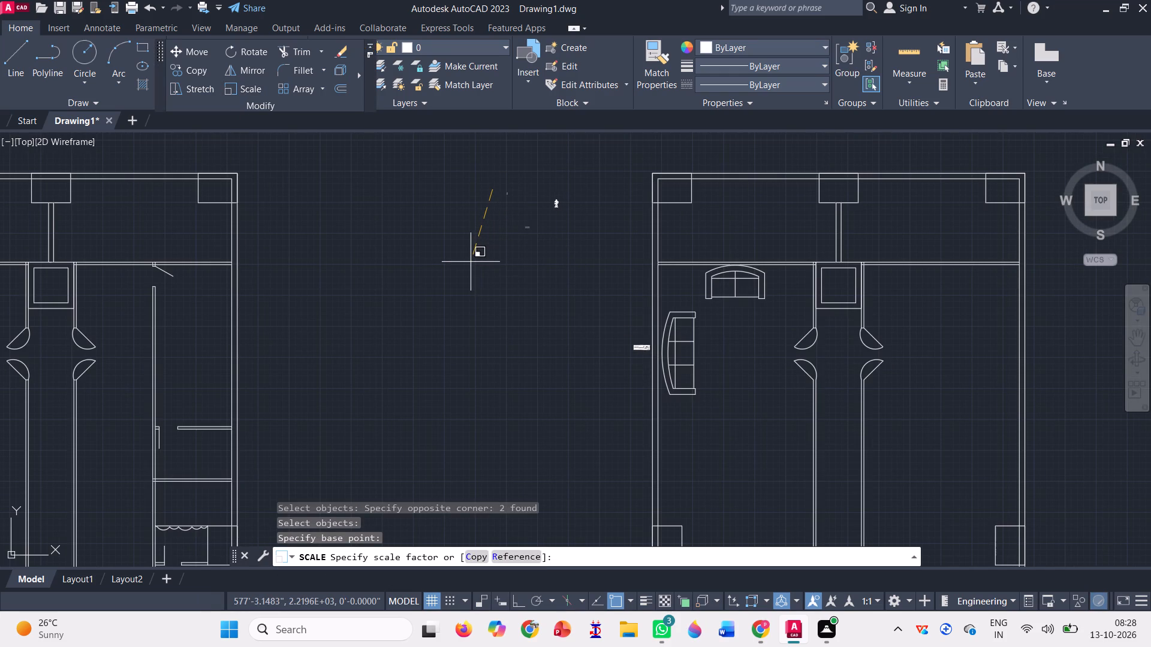
left_click(471, 260)
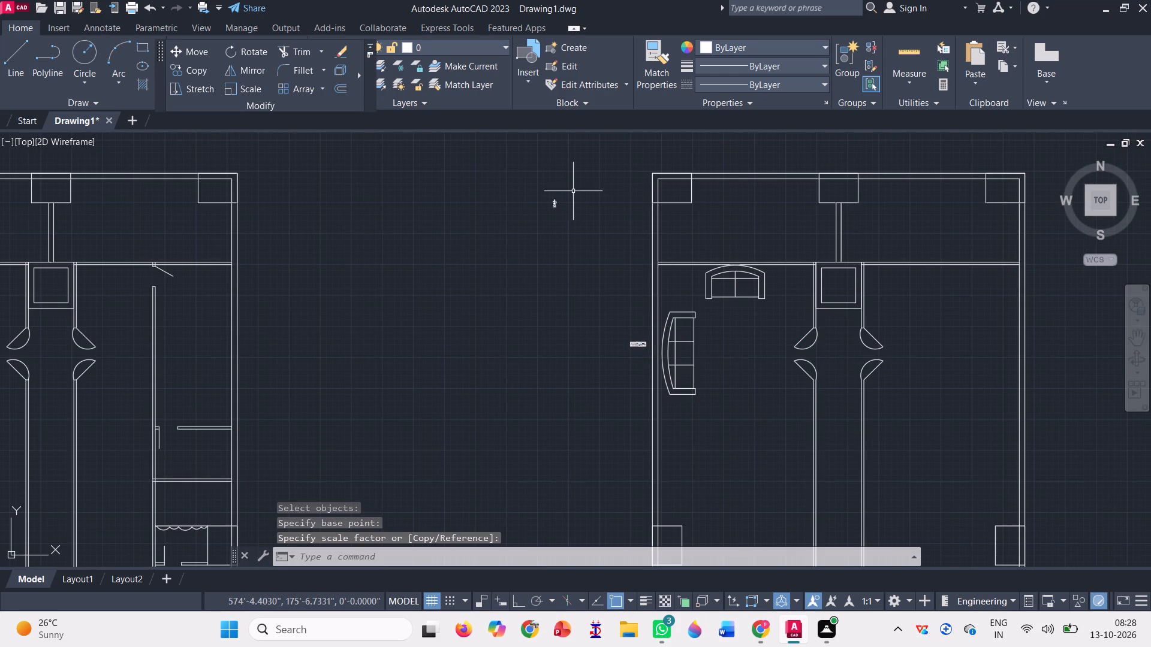
Scale up the exercise bike alone about its own centre until it suits the size of the plan.
left_click(235, 80)
left_click(555, 202)
key("space")
left_click(555, 204)
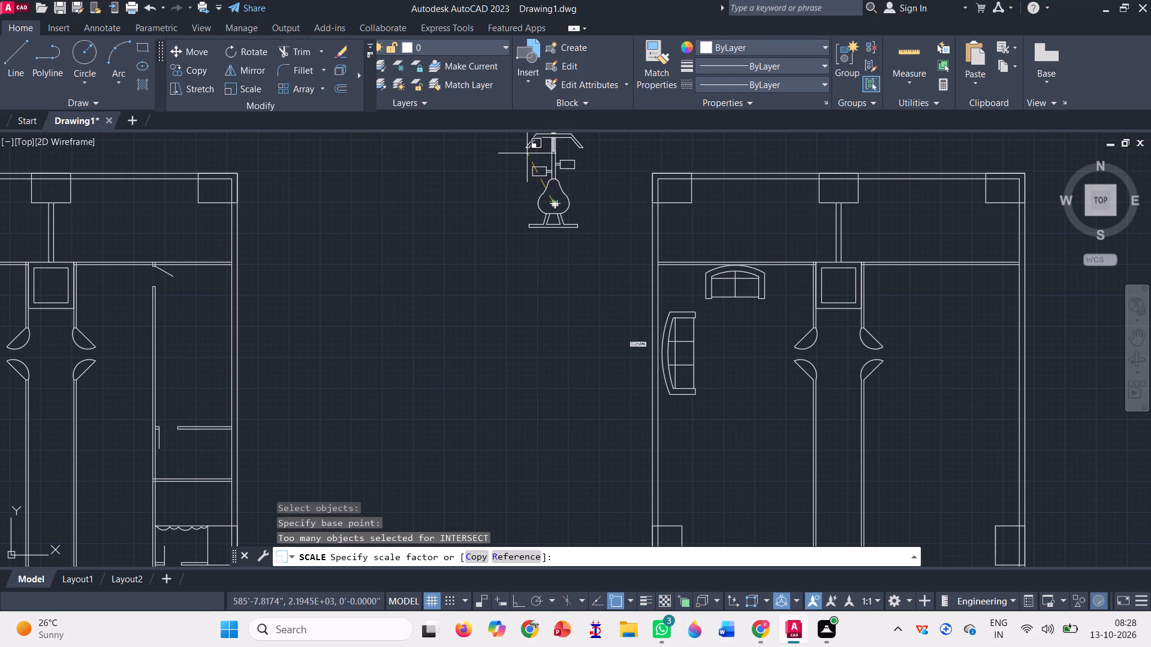
scroll(507, 202, "down", 2)
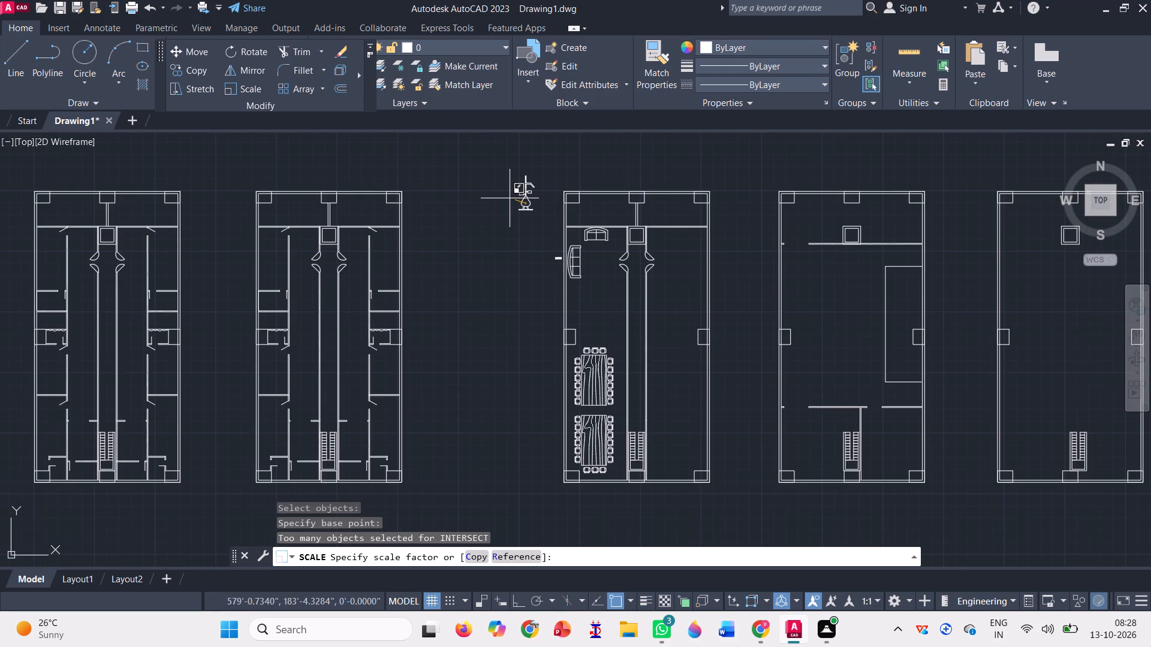
left_click(510, 198)
Rotate the exercise bike 270 degrees so that its handlebars face east.
left_click(254, 50)
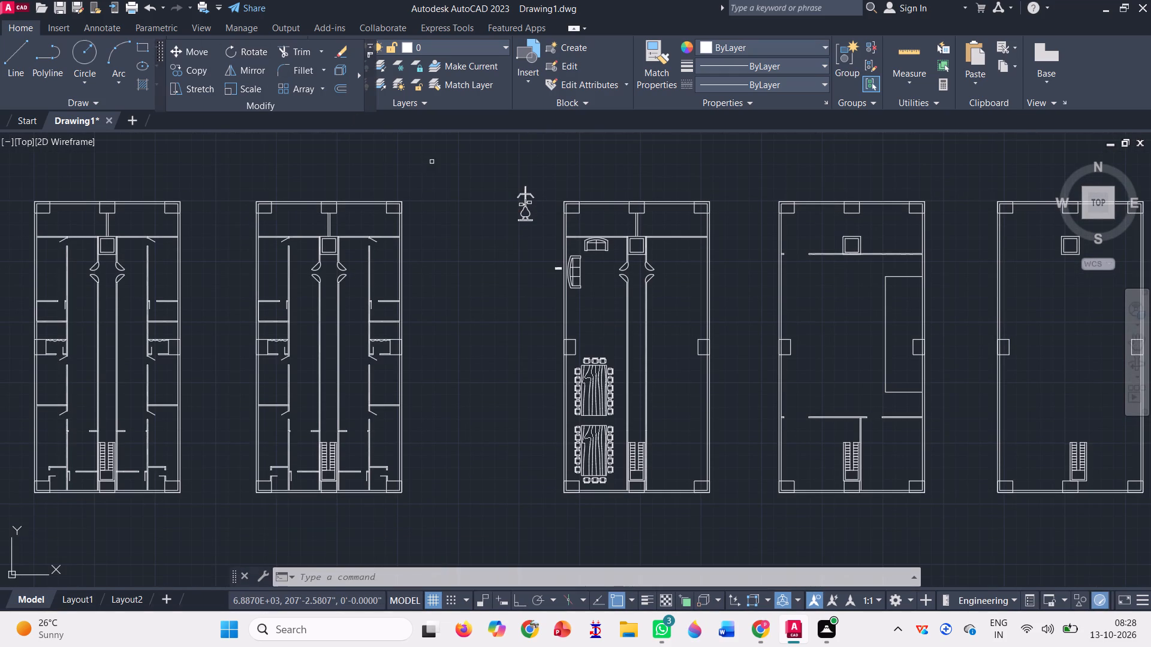
scroll(508, 214, "up", 2)
left_click(559, 188)
key("space")
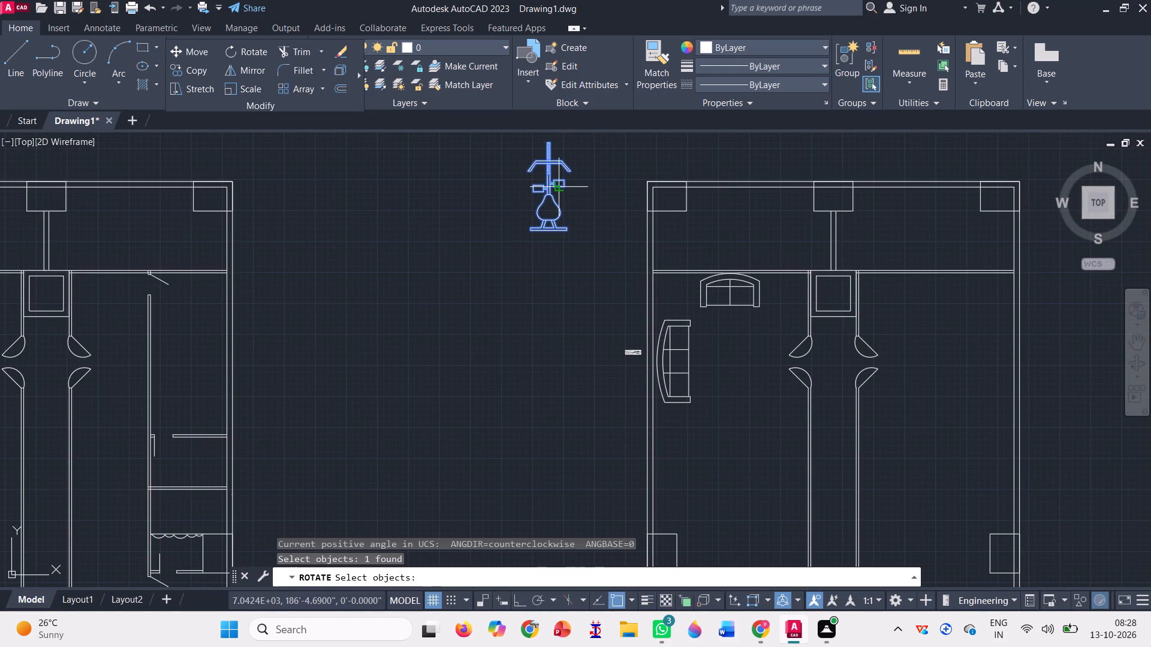
left_click(559, 187)
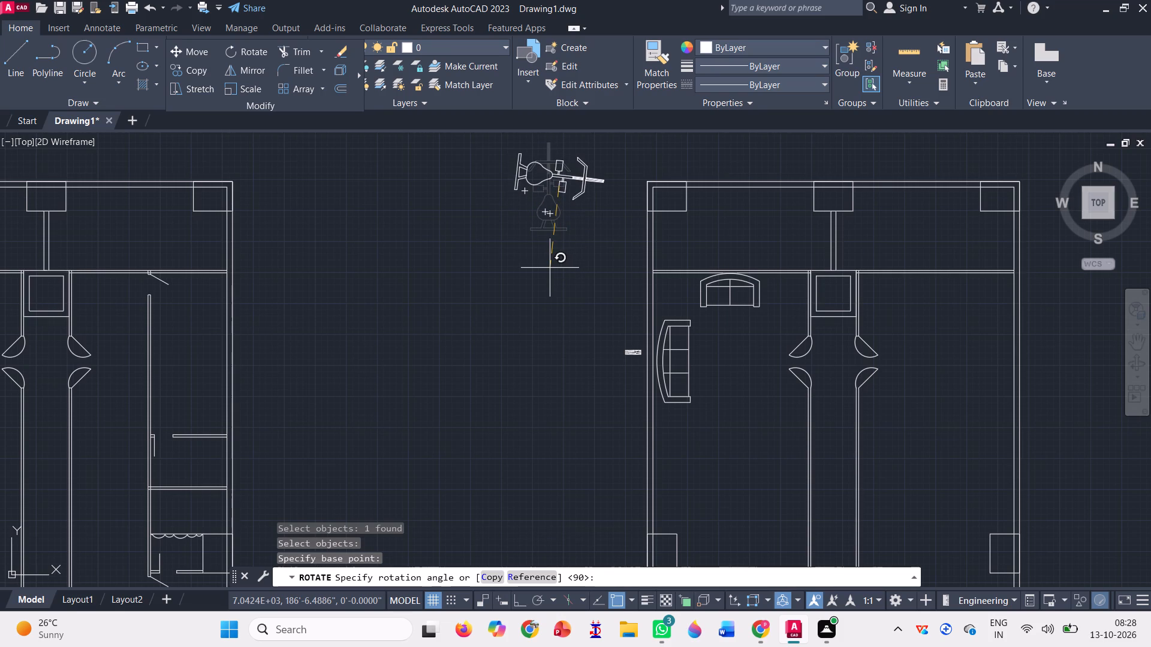
key("F8")
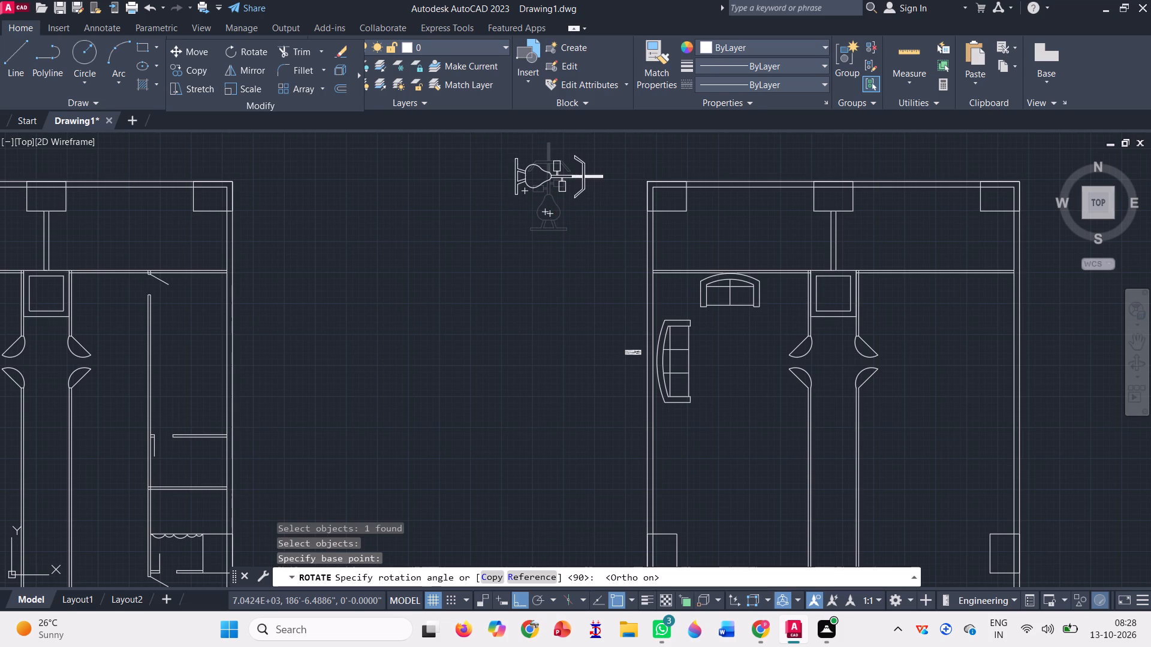
left_click(550, 268)
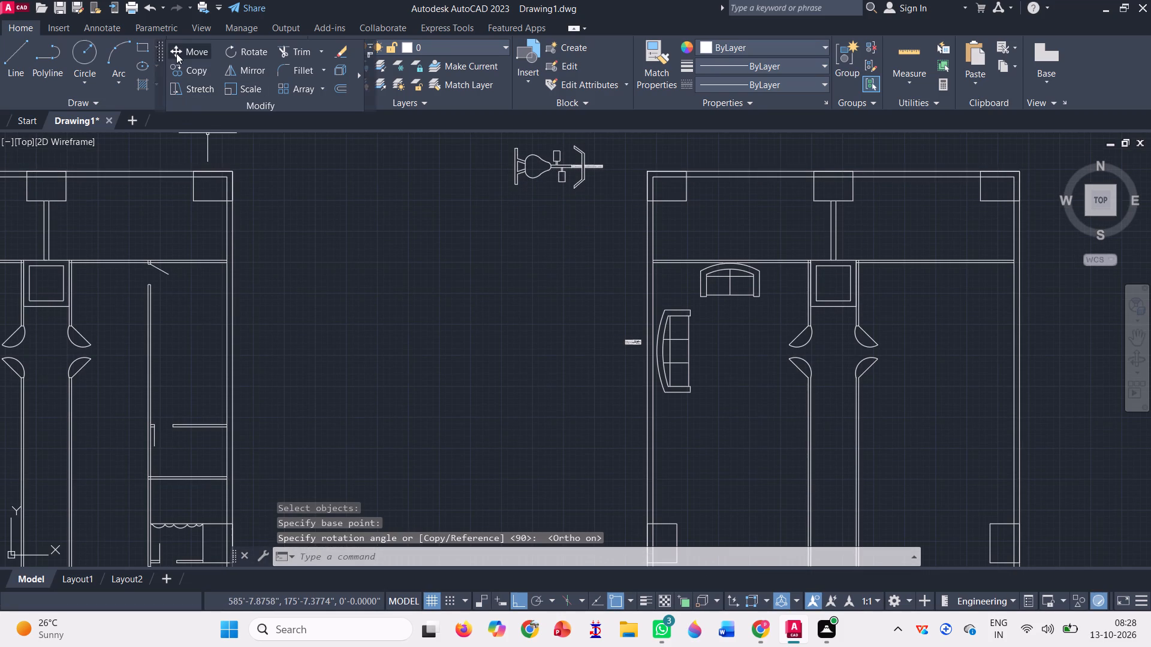
Move the exercise bike into the seventh plan, its front against the east wall just north of the middle column.
left_click(176, 53)
left_click(581, 165)
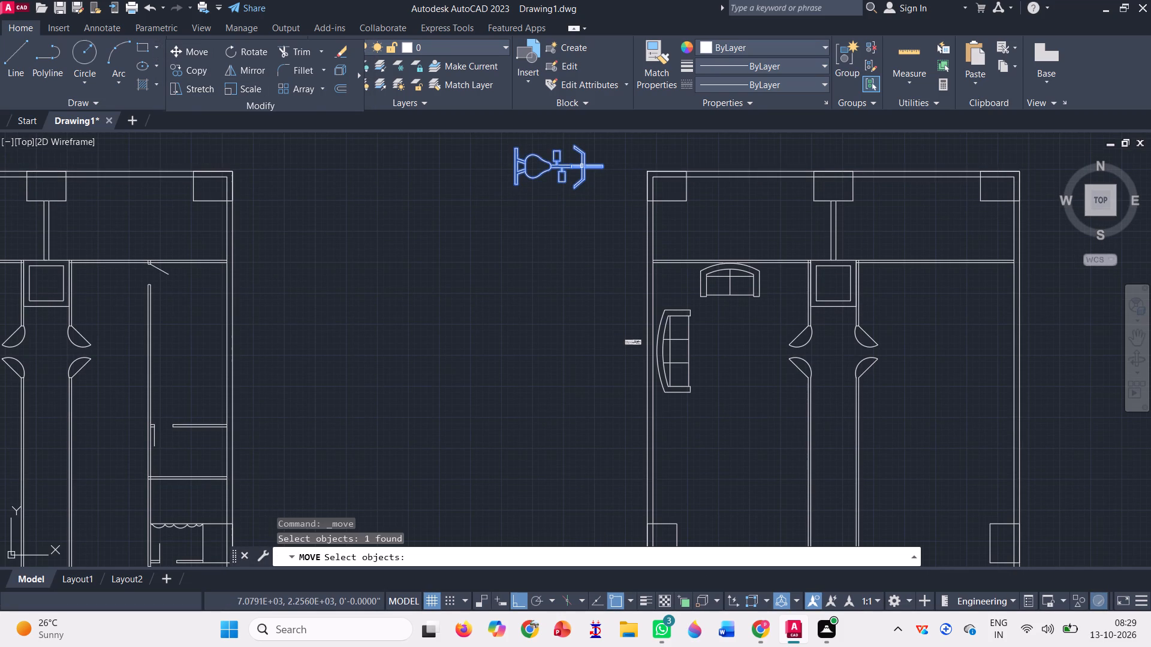
key("space")
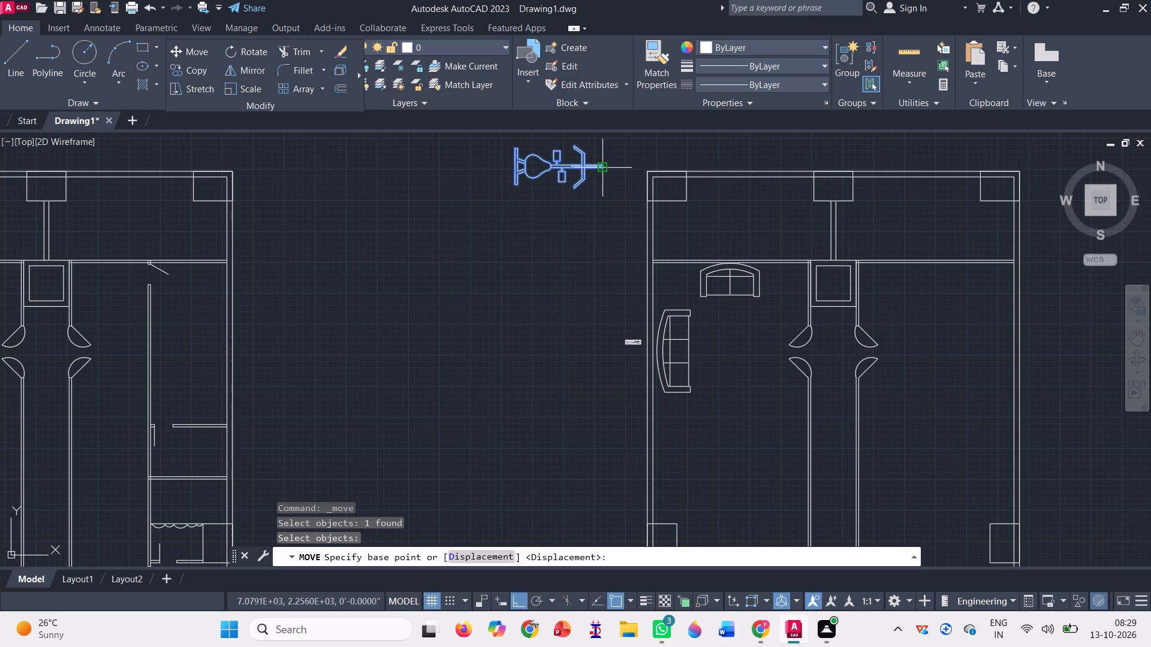
left_click(604, 164)
scroll(590, 164, "down", 2)
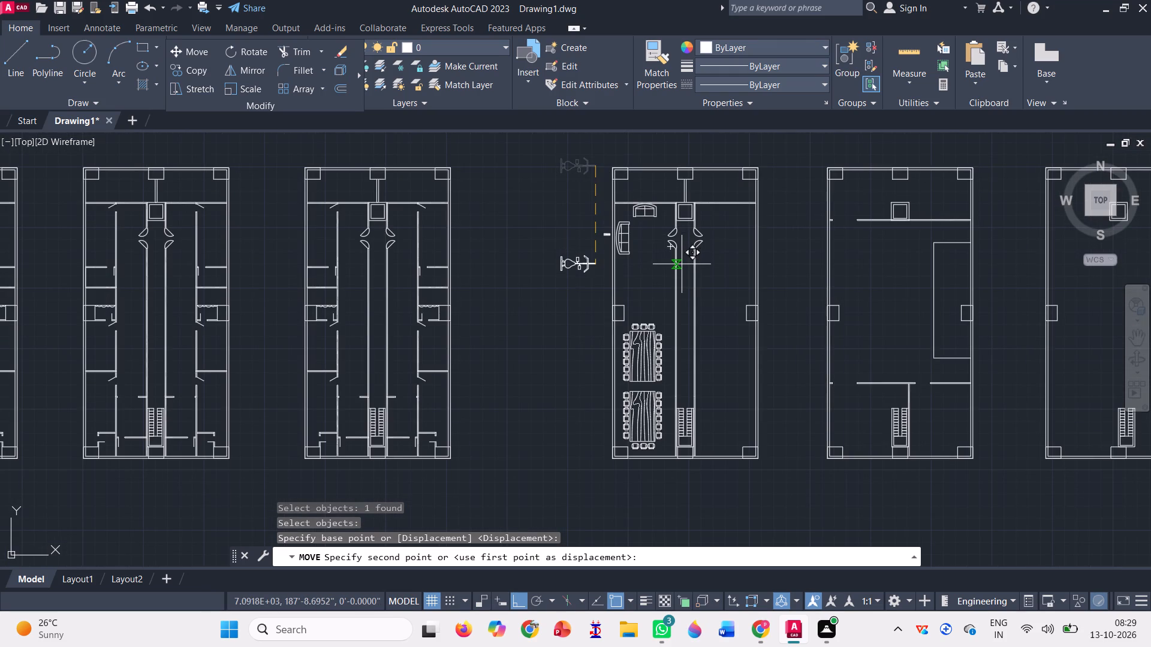
key("F8")
scroll(757, 286, "up", 1)
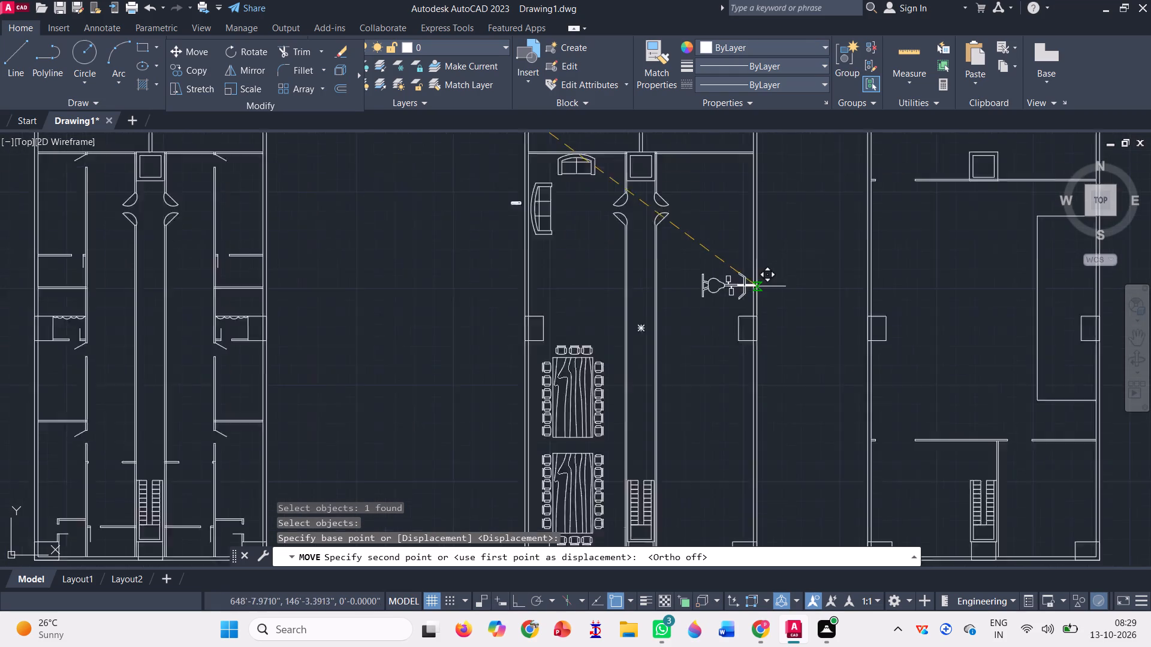
scroll(757, 286, "up", 1)
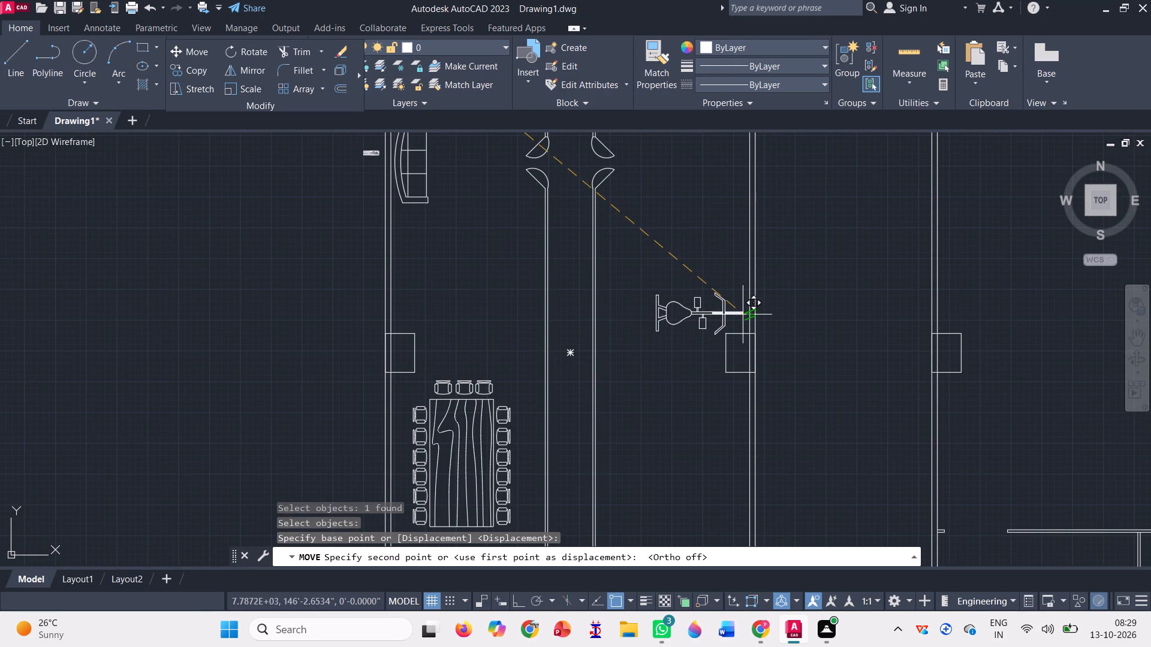
left_click(743, 313)
scroll(699, 298, "down", 2)
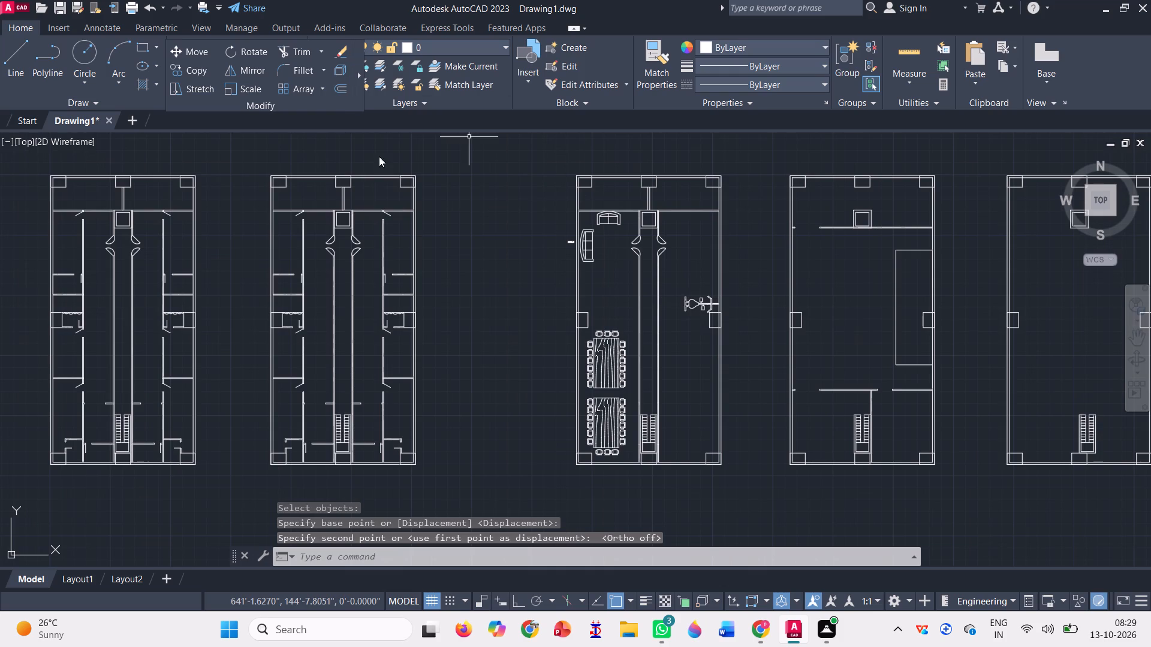
Copy the exercise bike to a spot directly north of the original along the seventh plan's east wall.
left_click(200, 61)
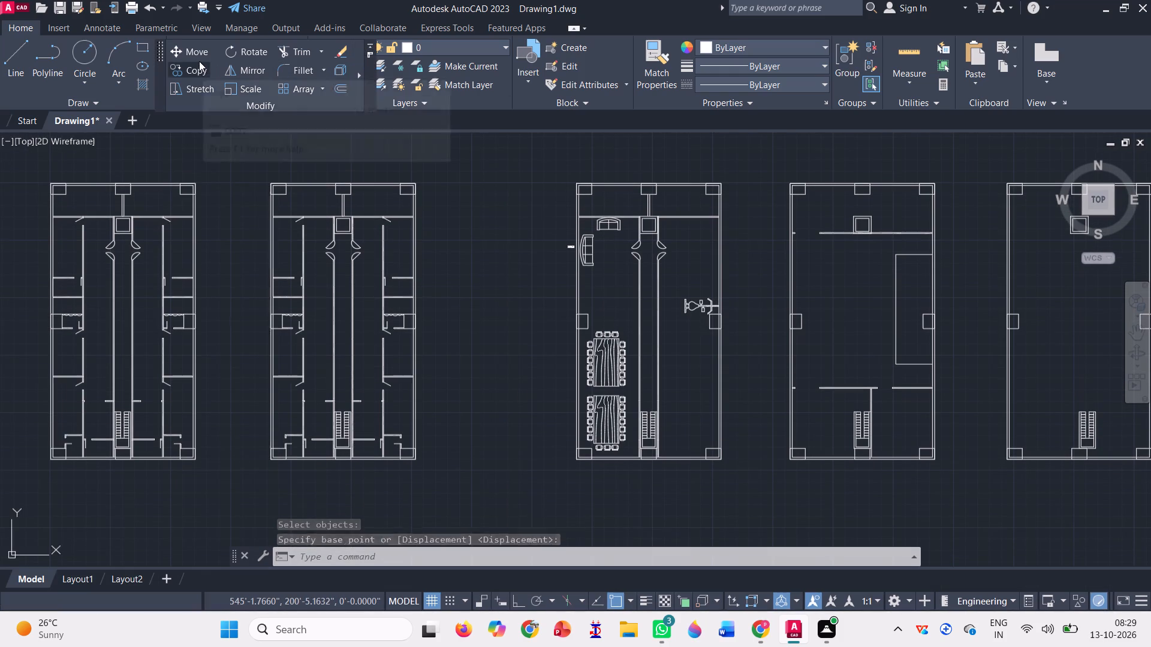
scroll(679, 285, "up", 2)
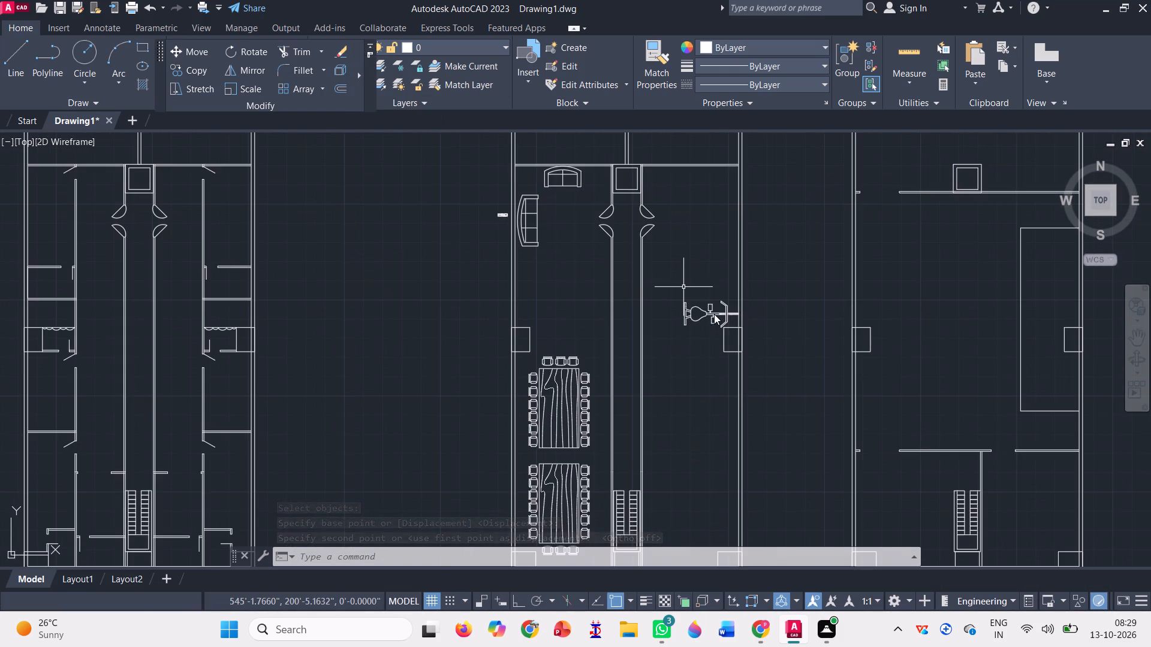
left_click(201, 64)
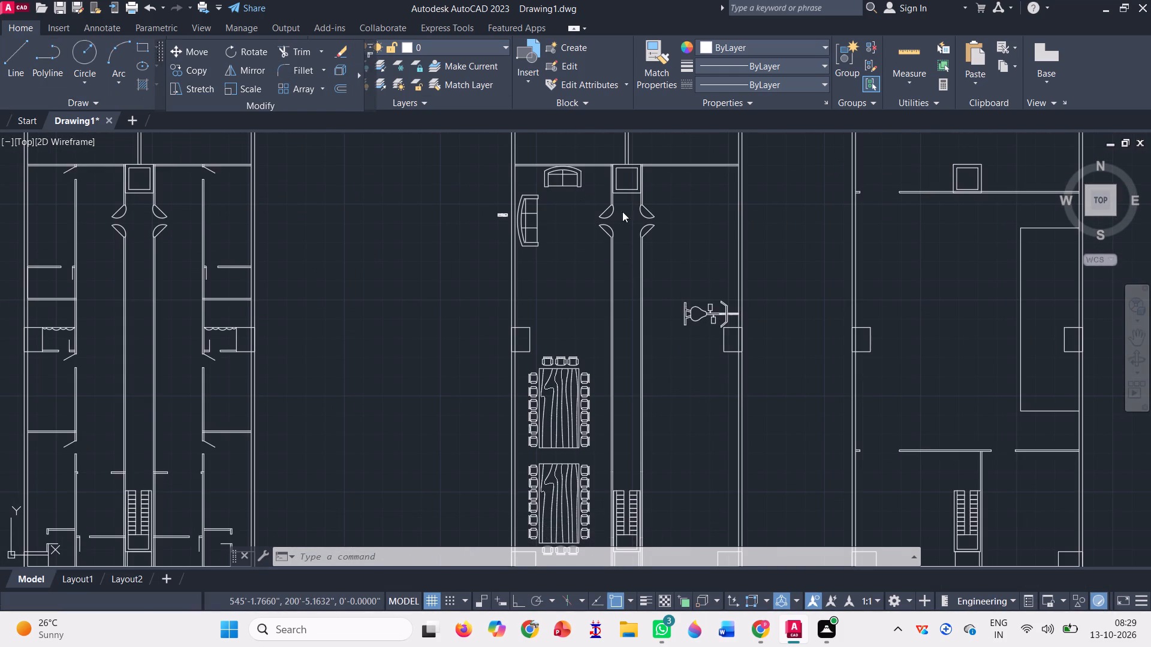
left_click(719, 313)
key("space")
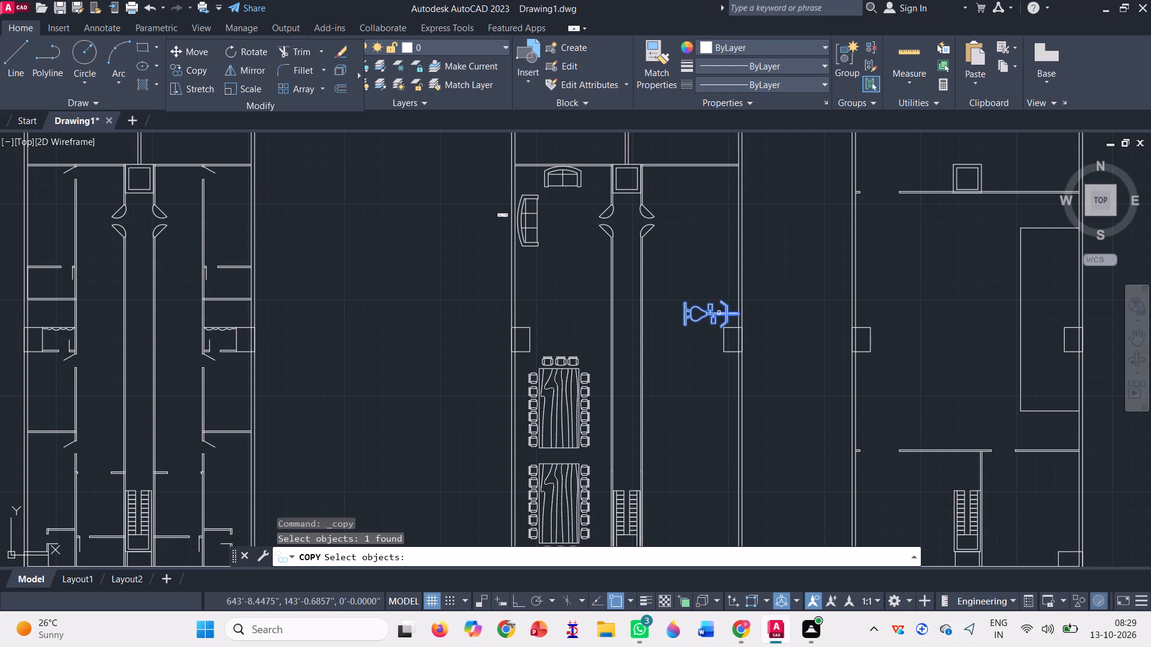
scroll(731, 320, "up", 2)
left_click(715, 304)
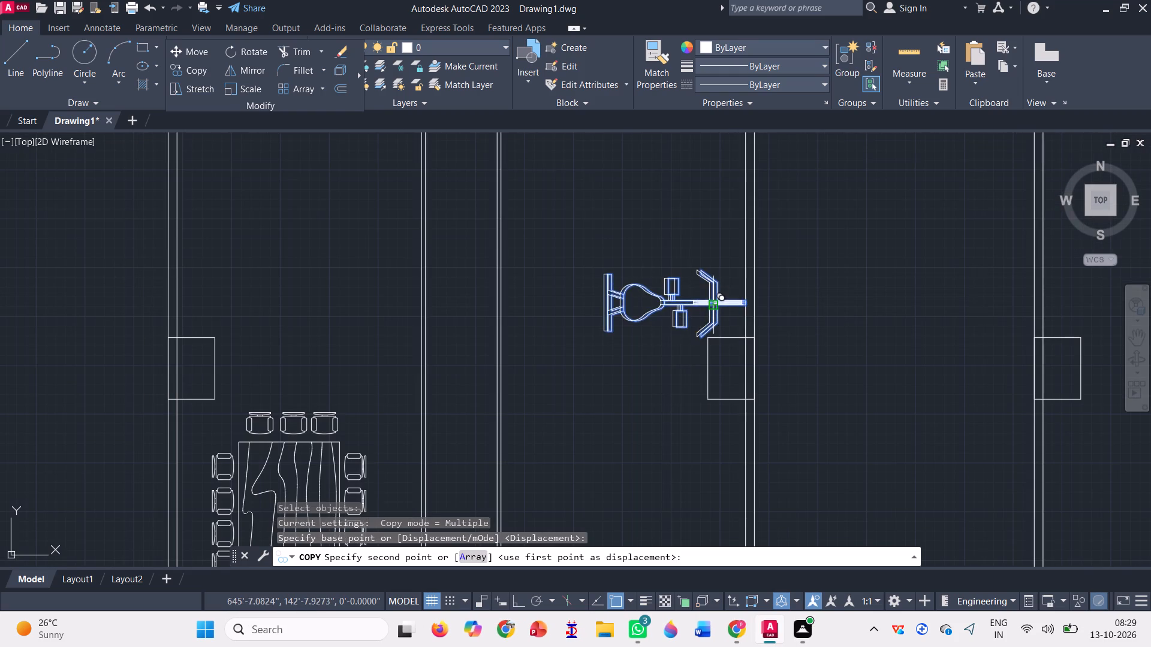
scroll(715, 305, "down", 2)
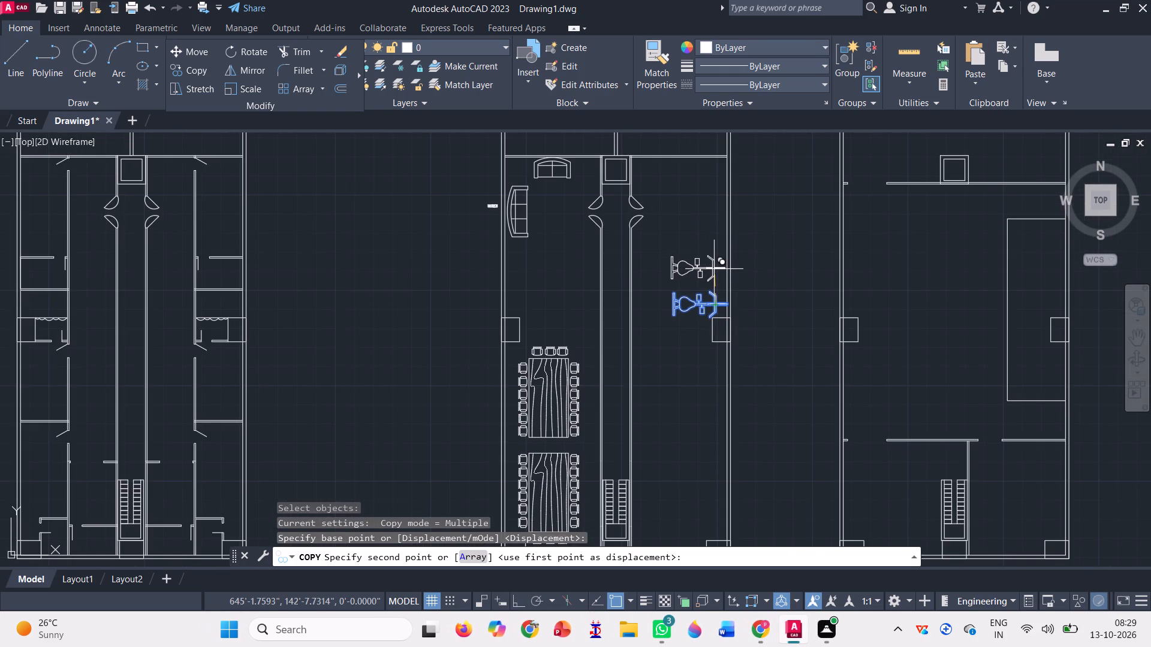
left_click(714, 269)
Place three more bike copies in a straight column south of the middle column along the east wall.
scroll(699, 237, "down", 1)
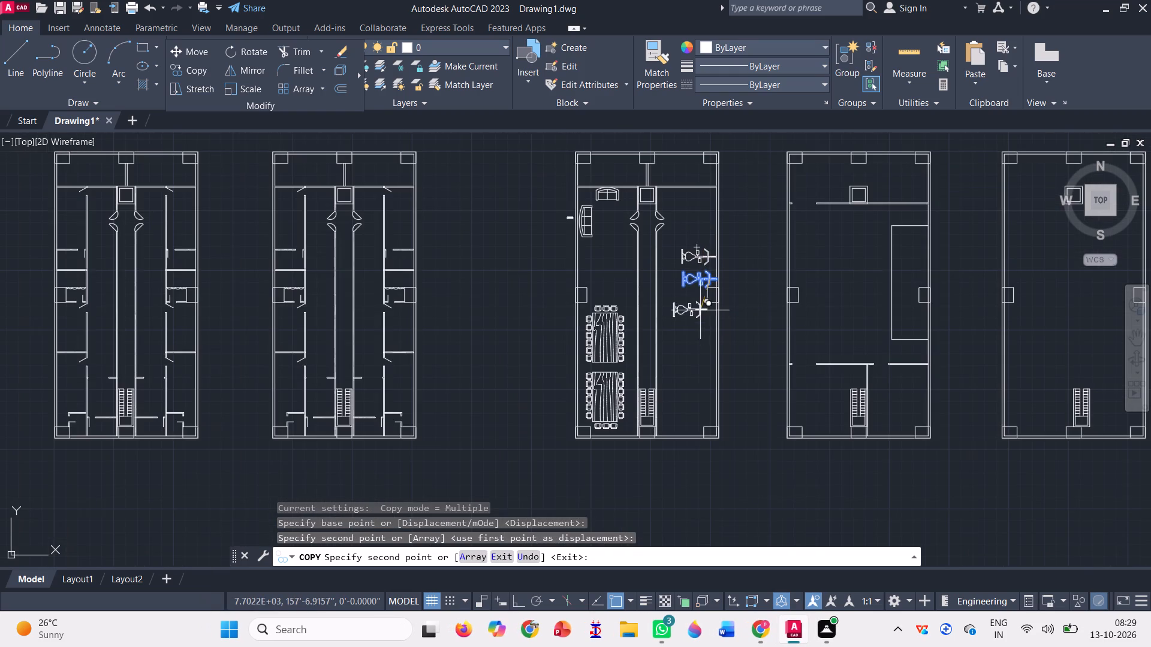
scroll(709, 313, "up", 1)
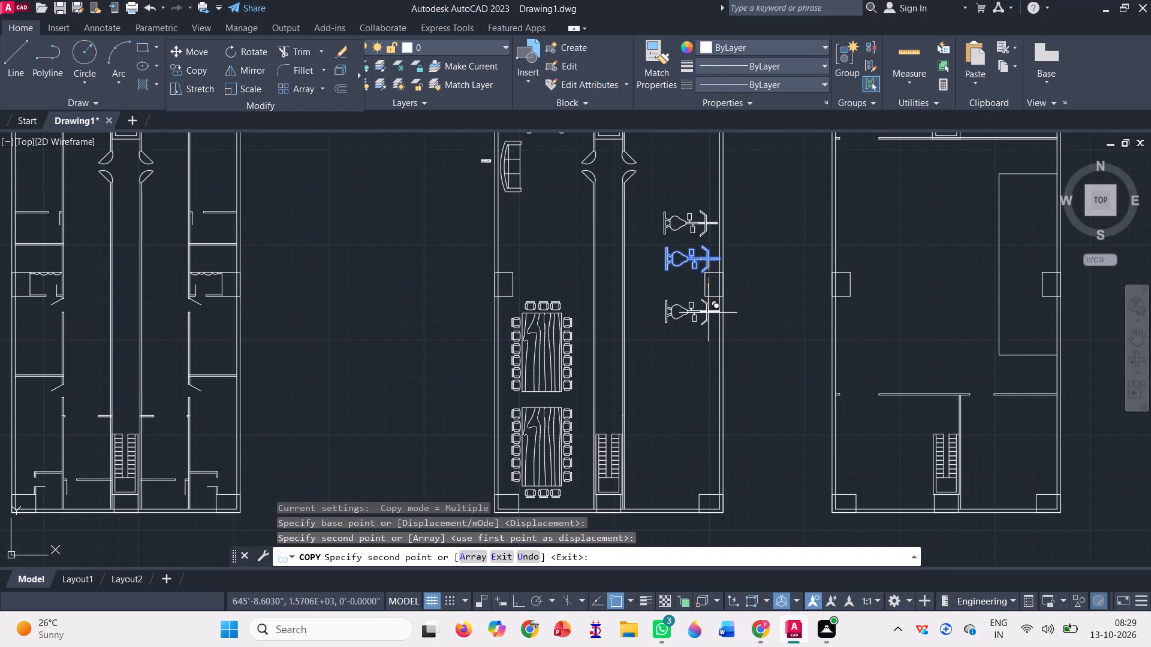
key("F8")
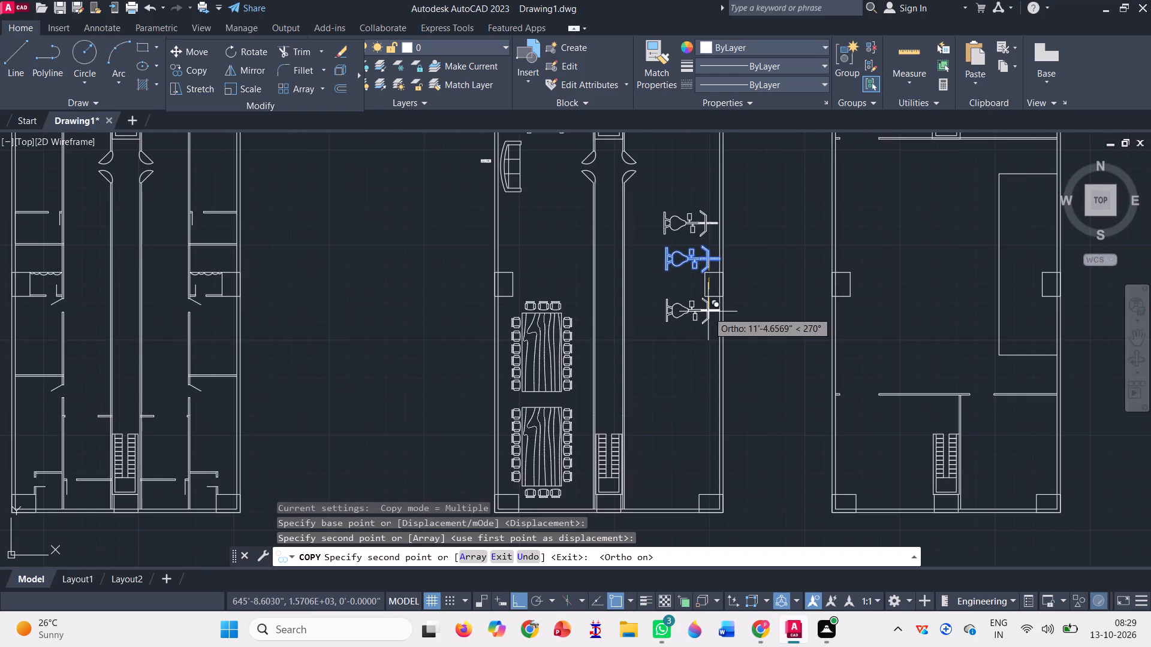
left_click(707, 317)
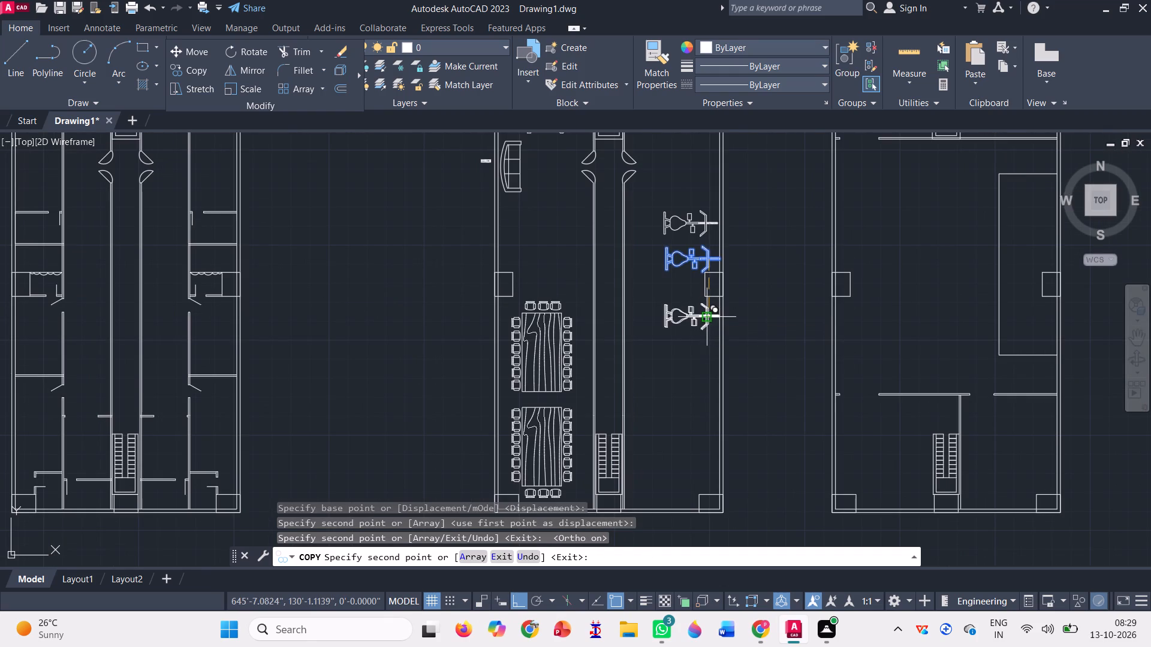
left_click(700, 355)
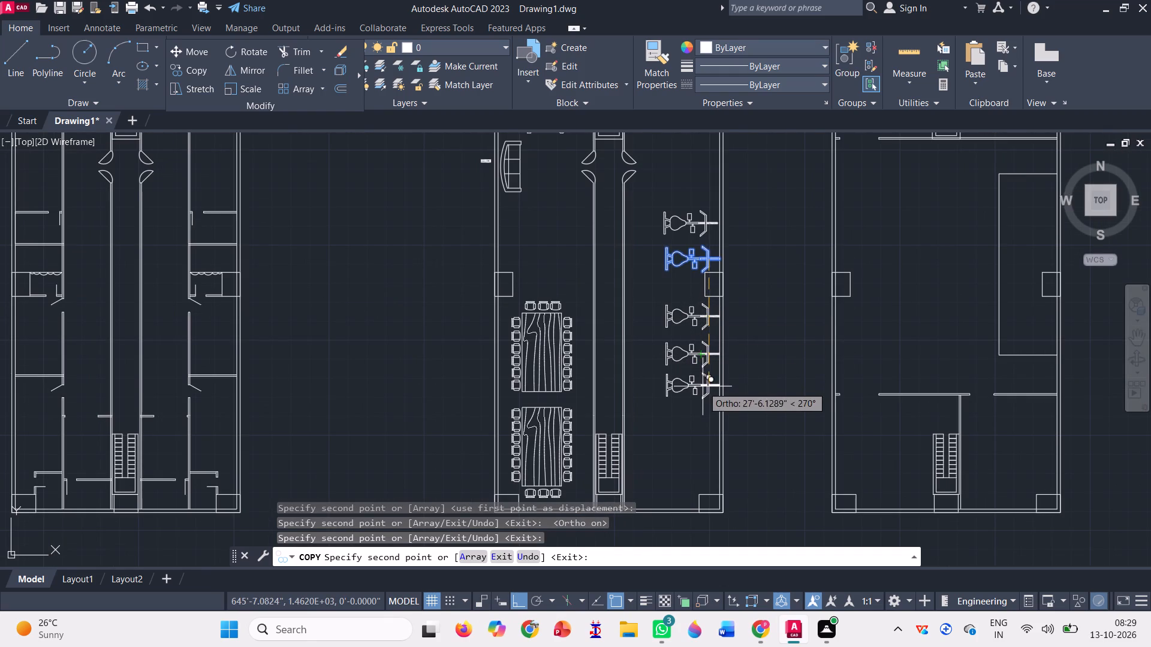
left_click(704, 392)
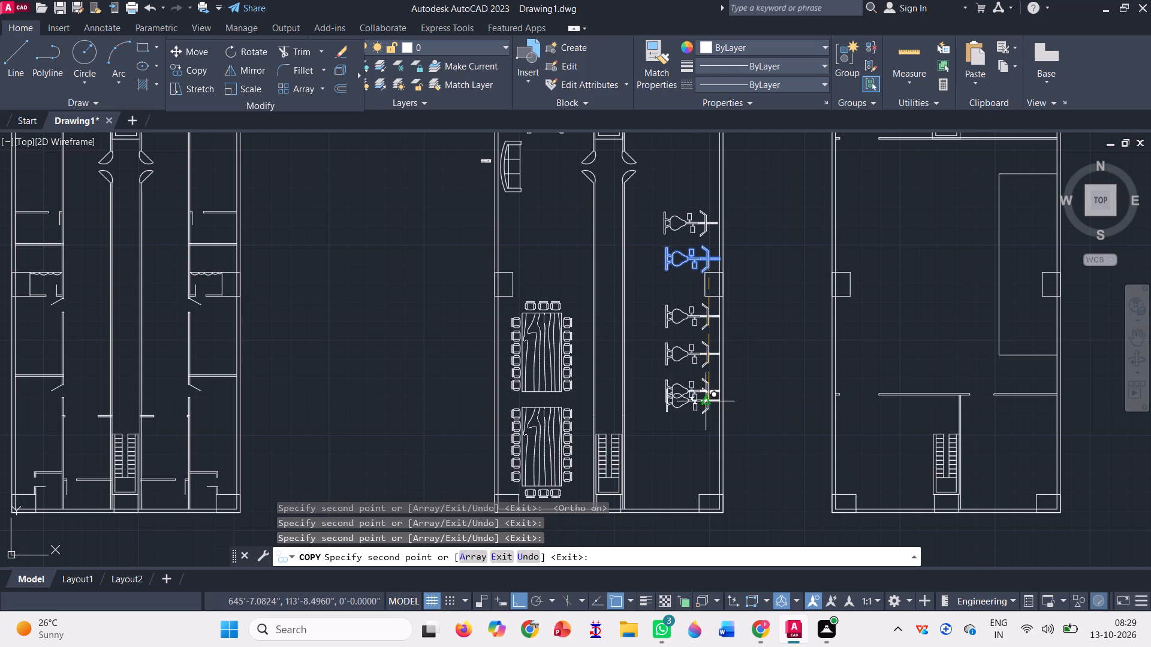
key("F8")
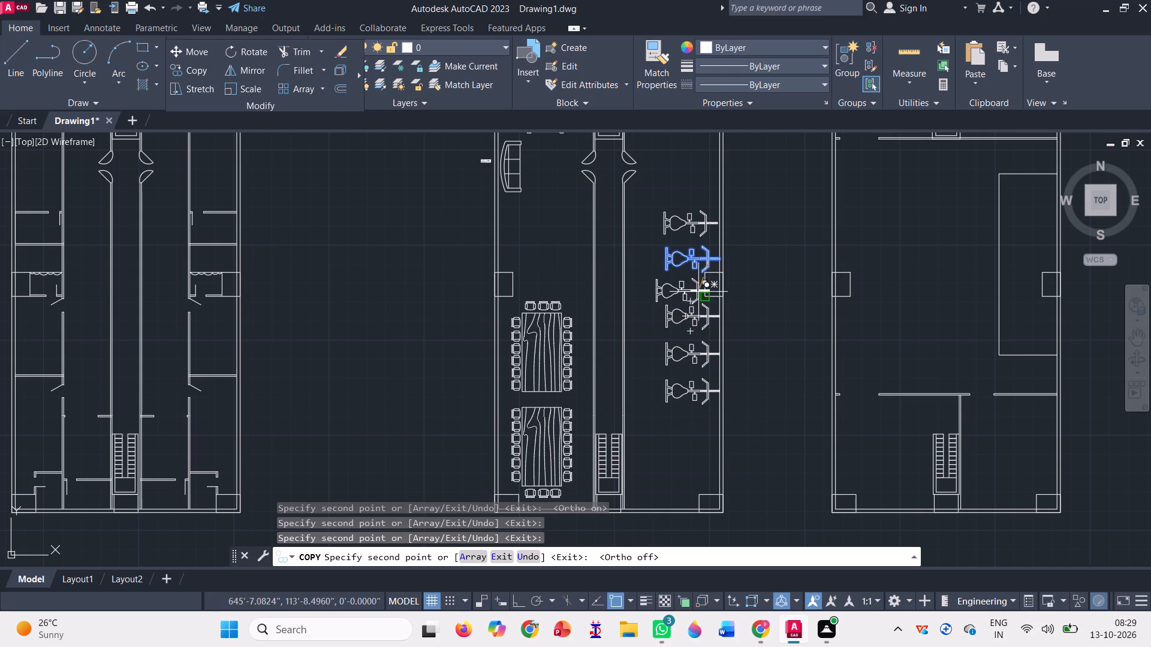
key("Escape")
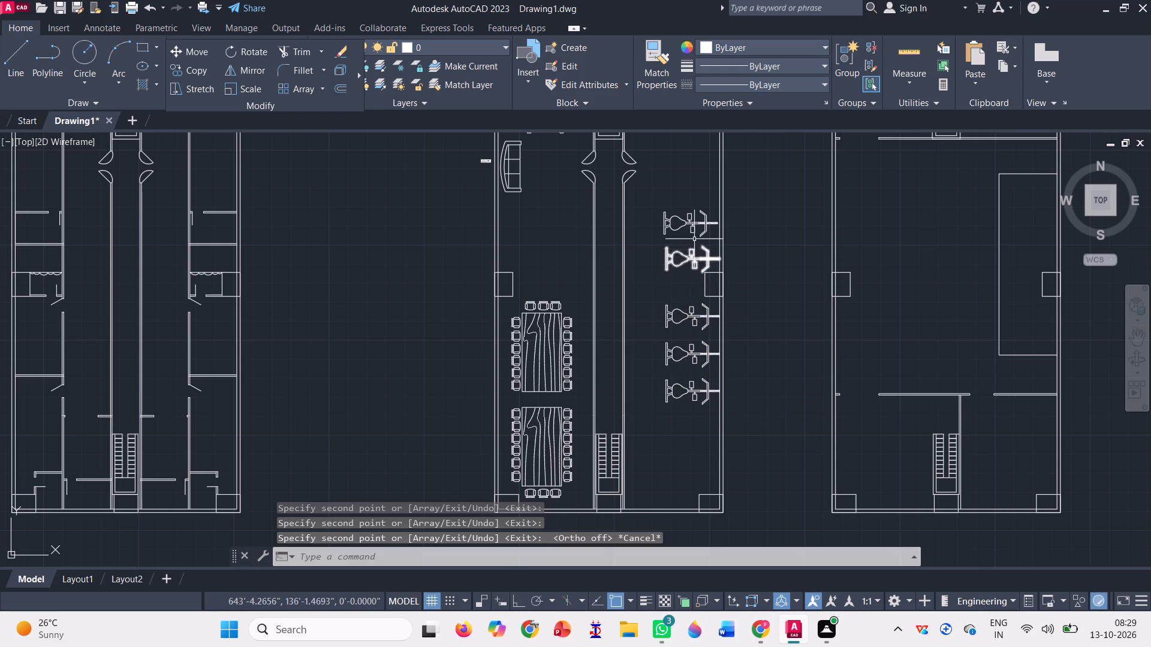
Delete the two northern exercise bikes, the original and the copy above it.
left_click(695, 225)
left_click(691, 259)
key("Delete")
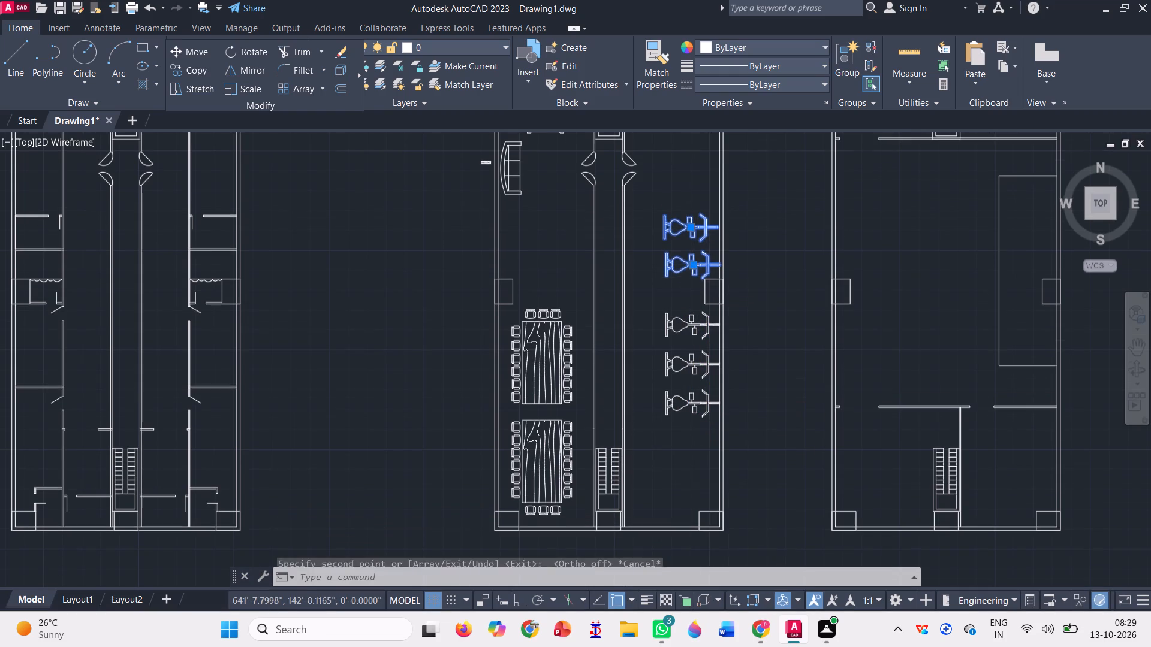
scroll(676, 288, "down", 1)
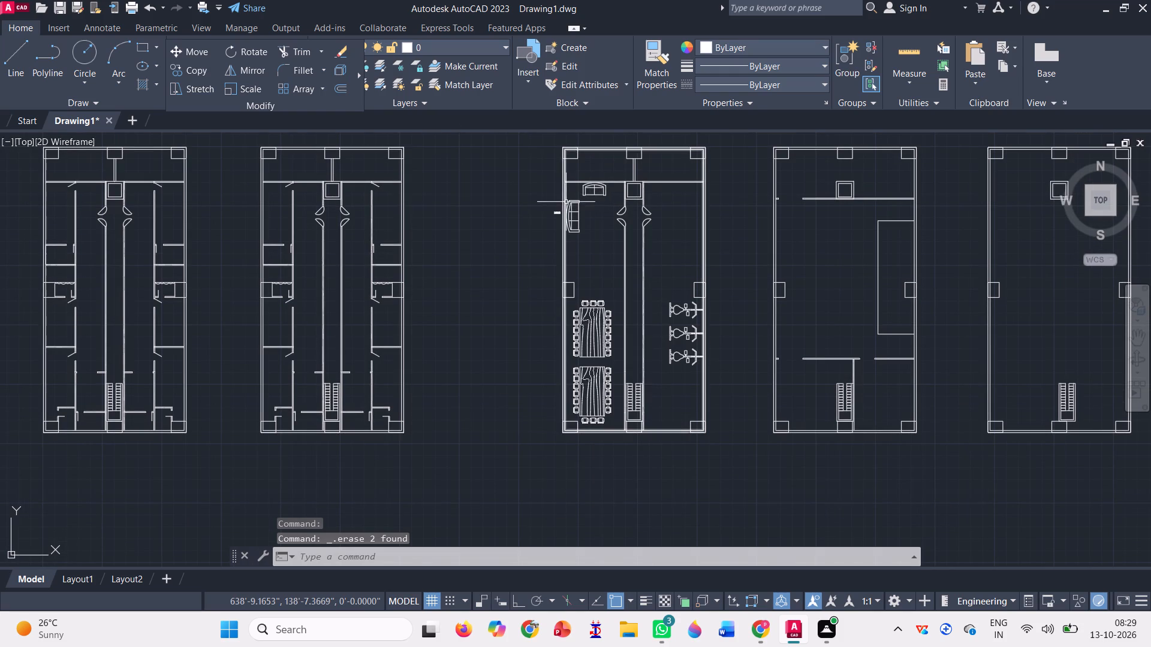
Delete the small stray object just outside the seventh plan's west wall, level with the west sofa.
left_click(556, 214)
key("Delete")
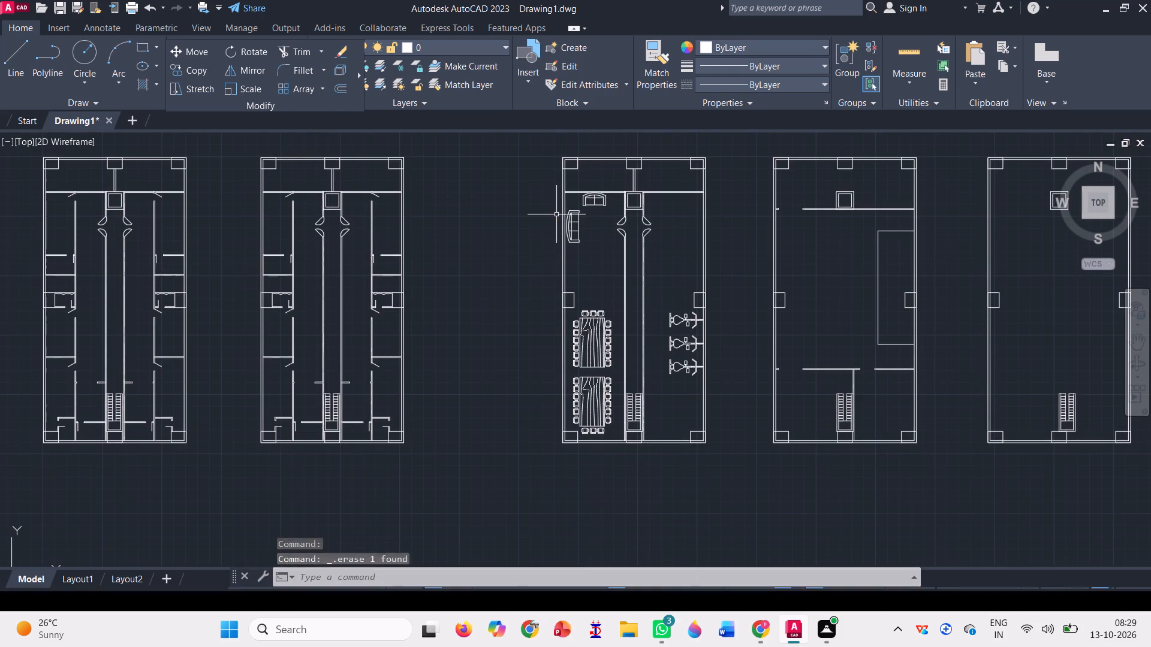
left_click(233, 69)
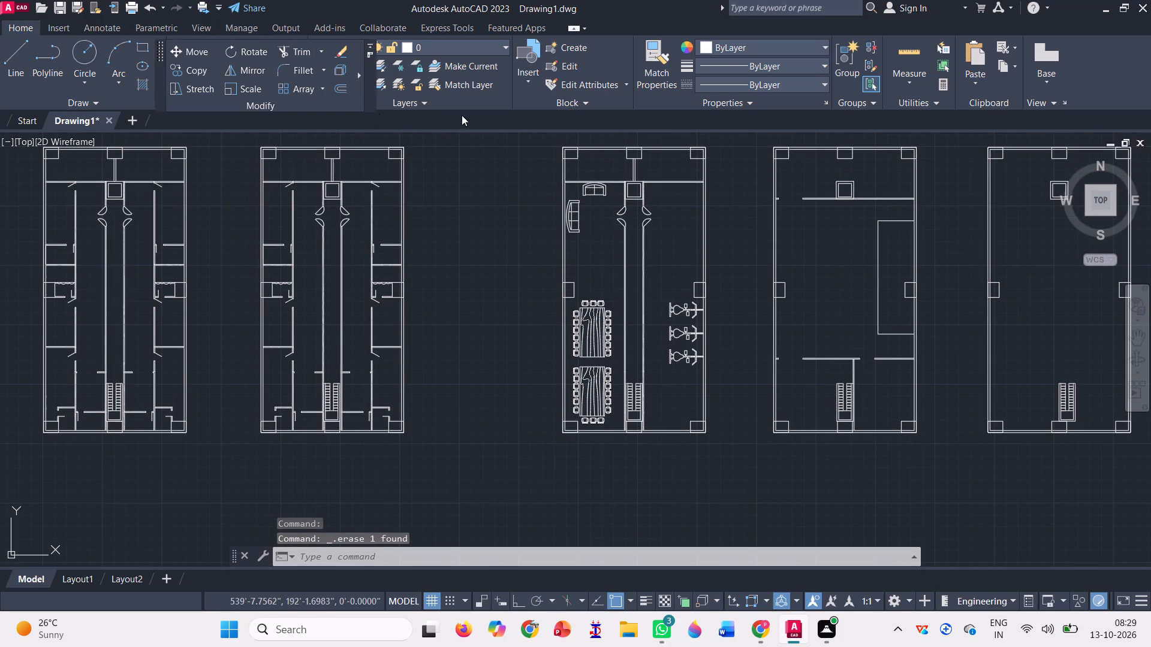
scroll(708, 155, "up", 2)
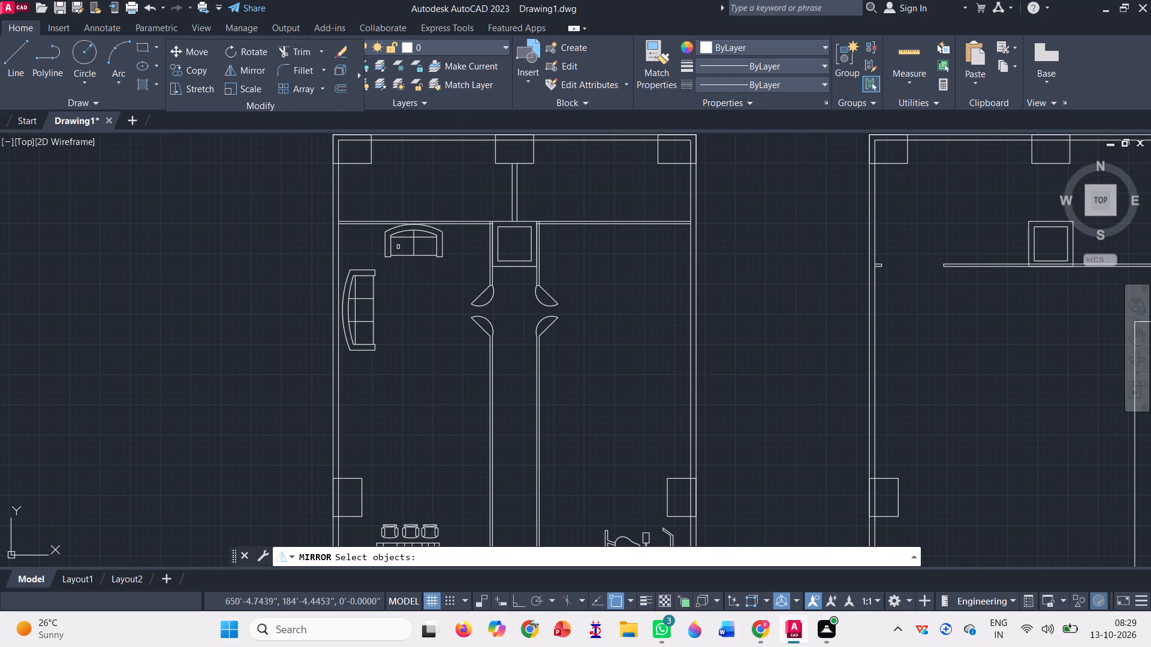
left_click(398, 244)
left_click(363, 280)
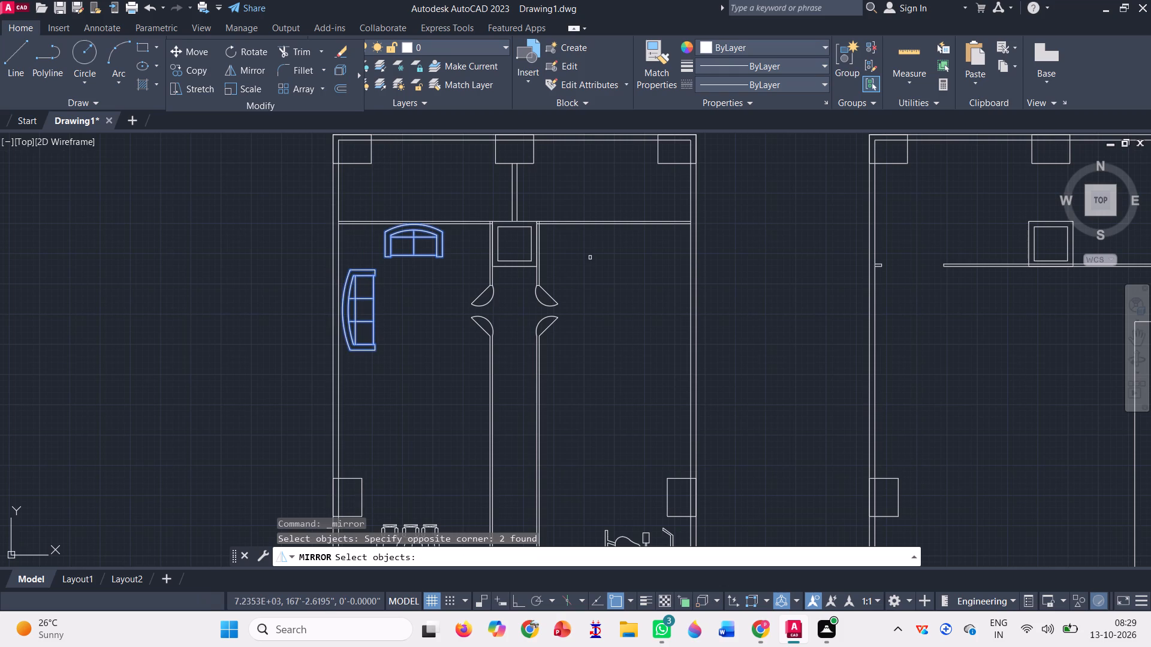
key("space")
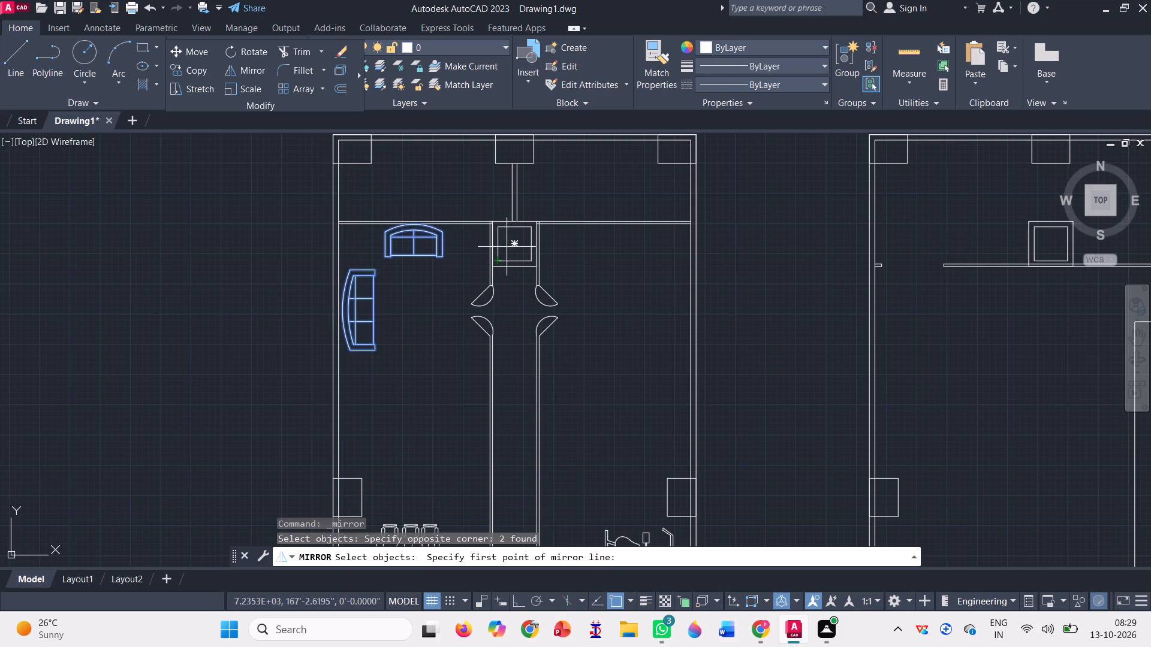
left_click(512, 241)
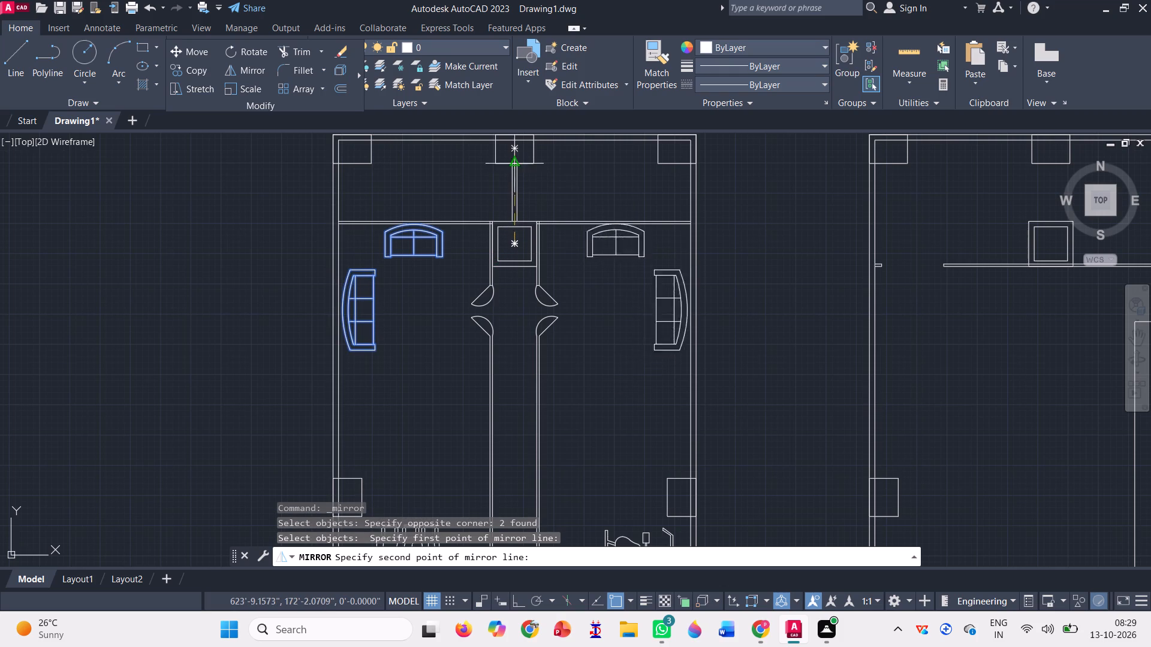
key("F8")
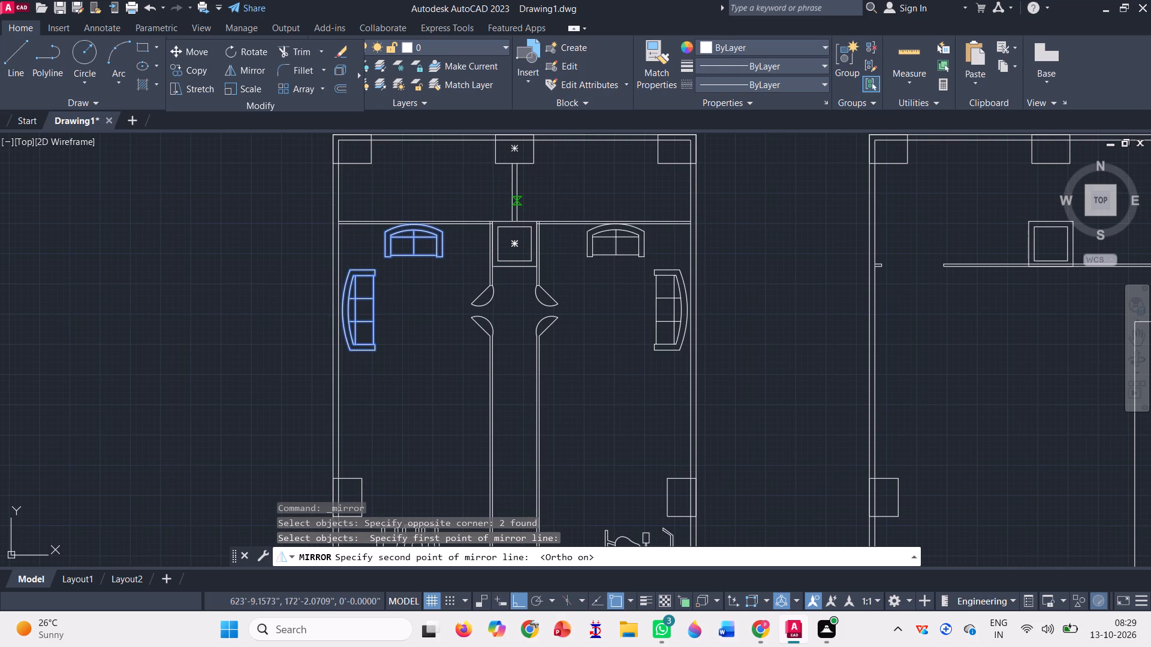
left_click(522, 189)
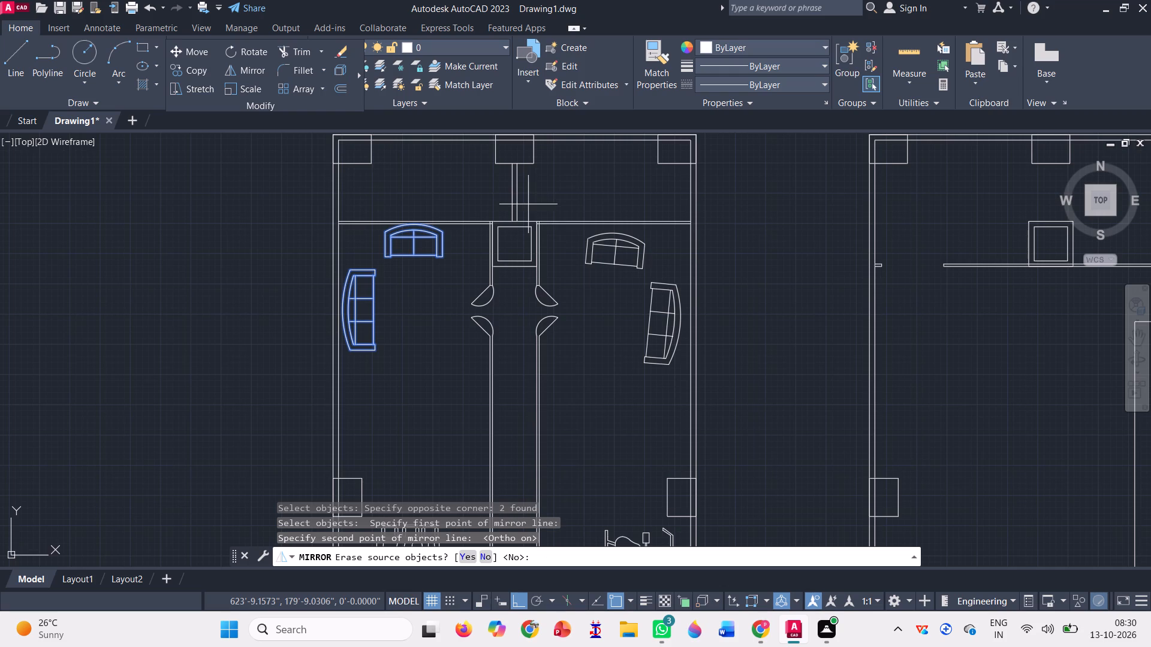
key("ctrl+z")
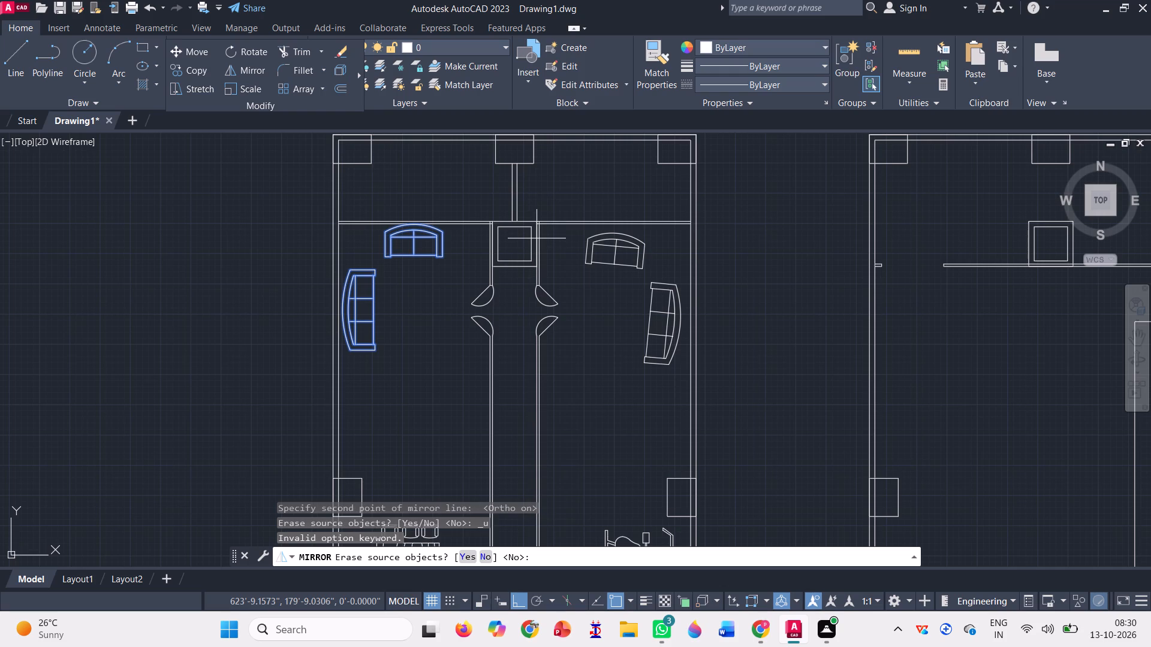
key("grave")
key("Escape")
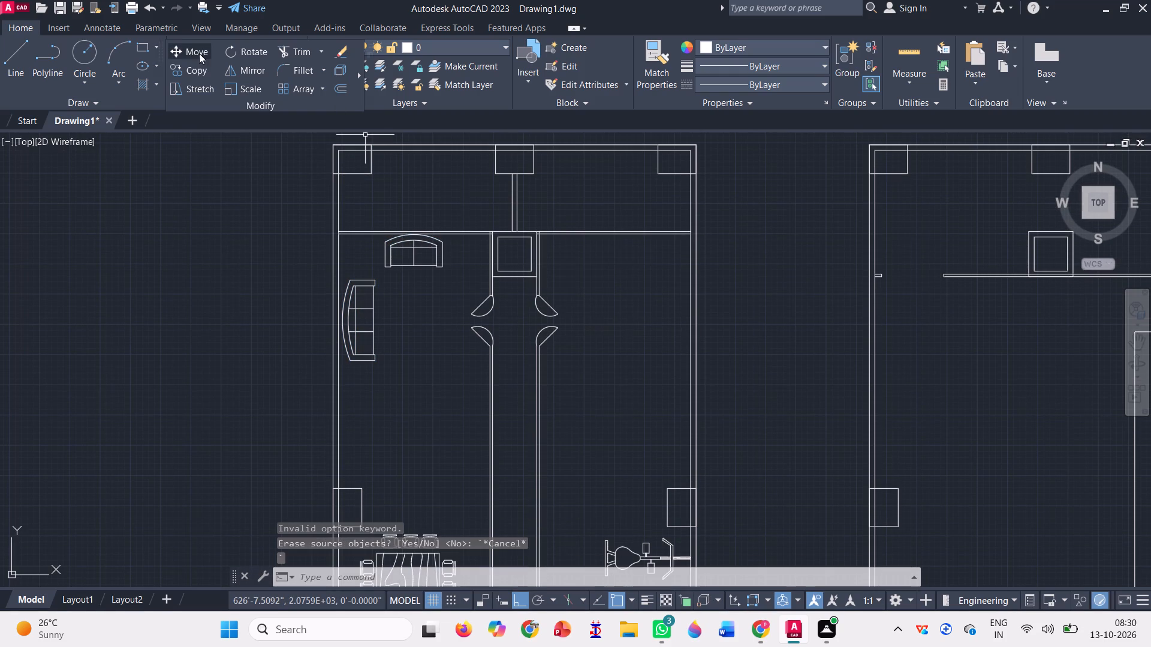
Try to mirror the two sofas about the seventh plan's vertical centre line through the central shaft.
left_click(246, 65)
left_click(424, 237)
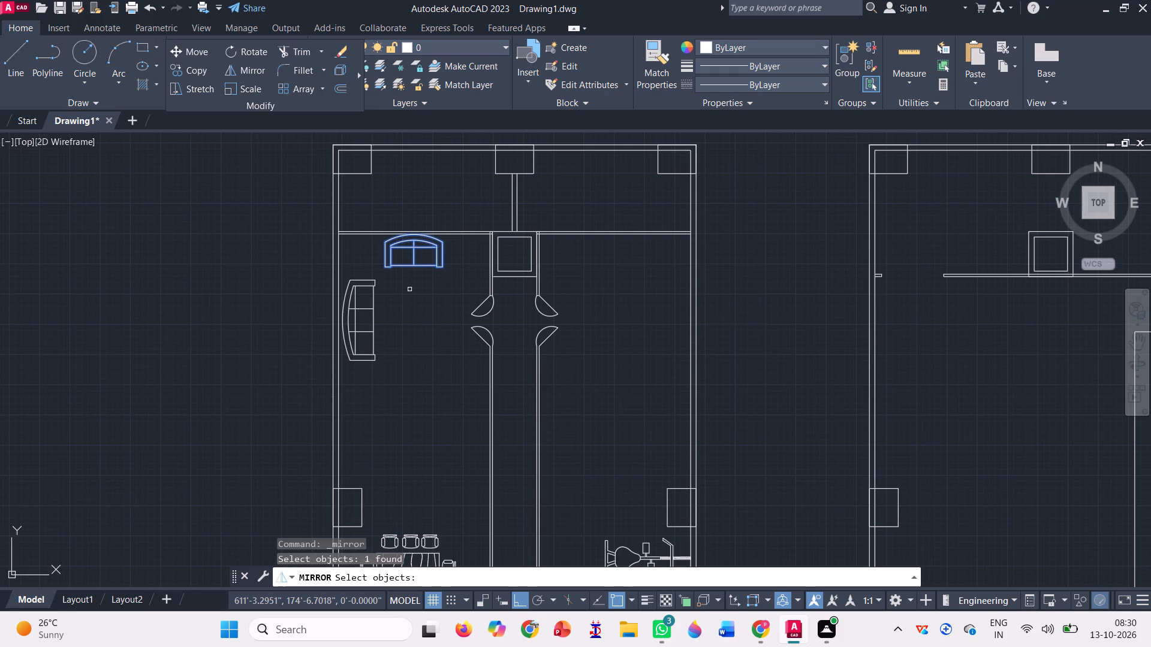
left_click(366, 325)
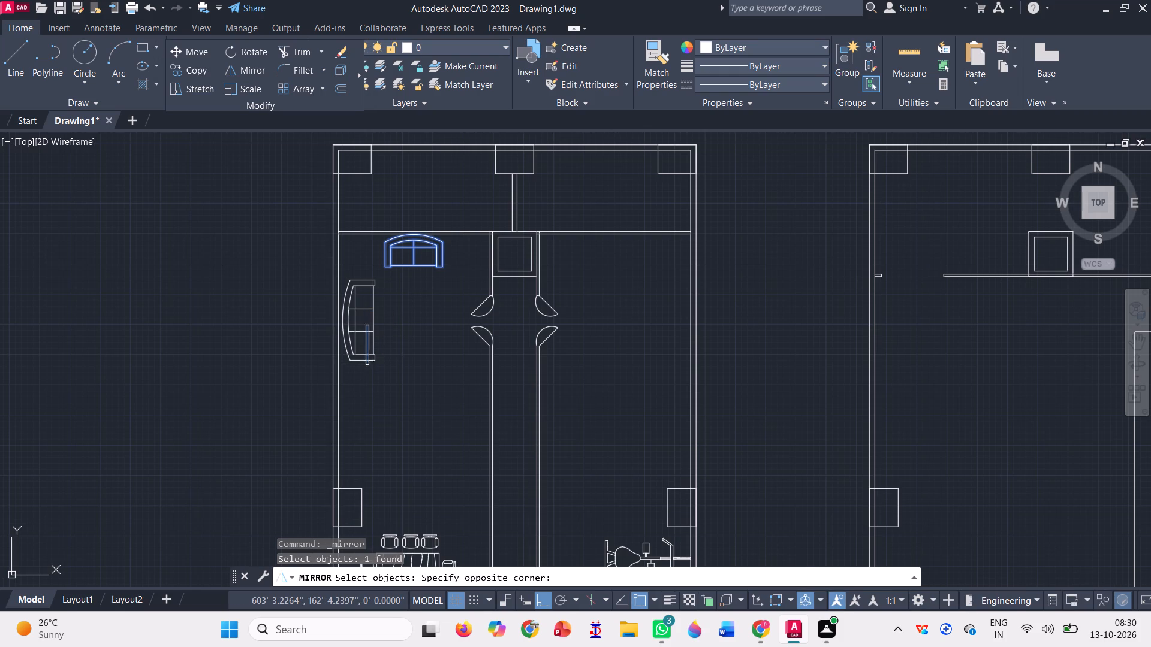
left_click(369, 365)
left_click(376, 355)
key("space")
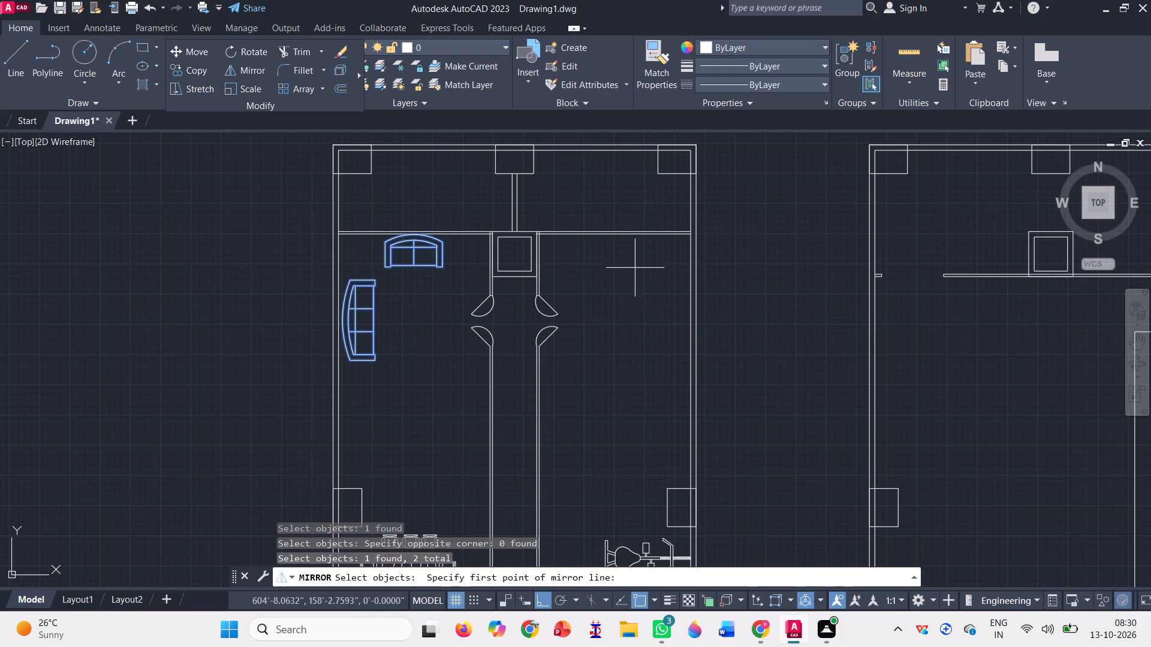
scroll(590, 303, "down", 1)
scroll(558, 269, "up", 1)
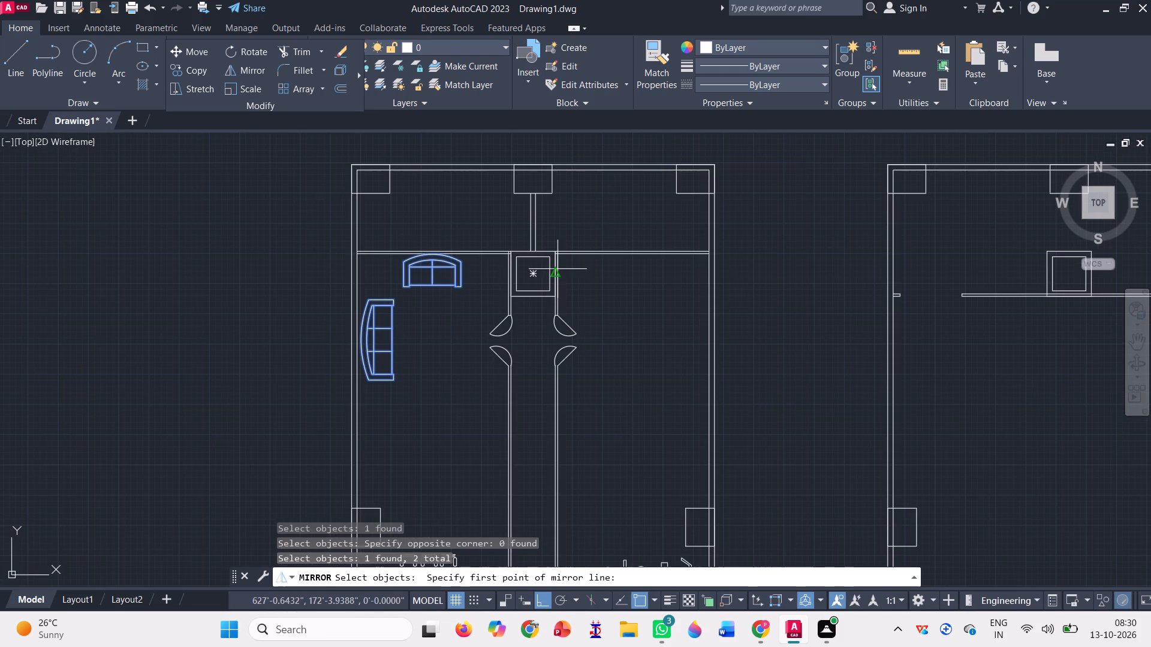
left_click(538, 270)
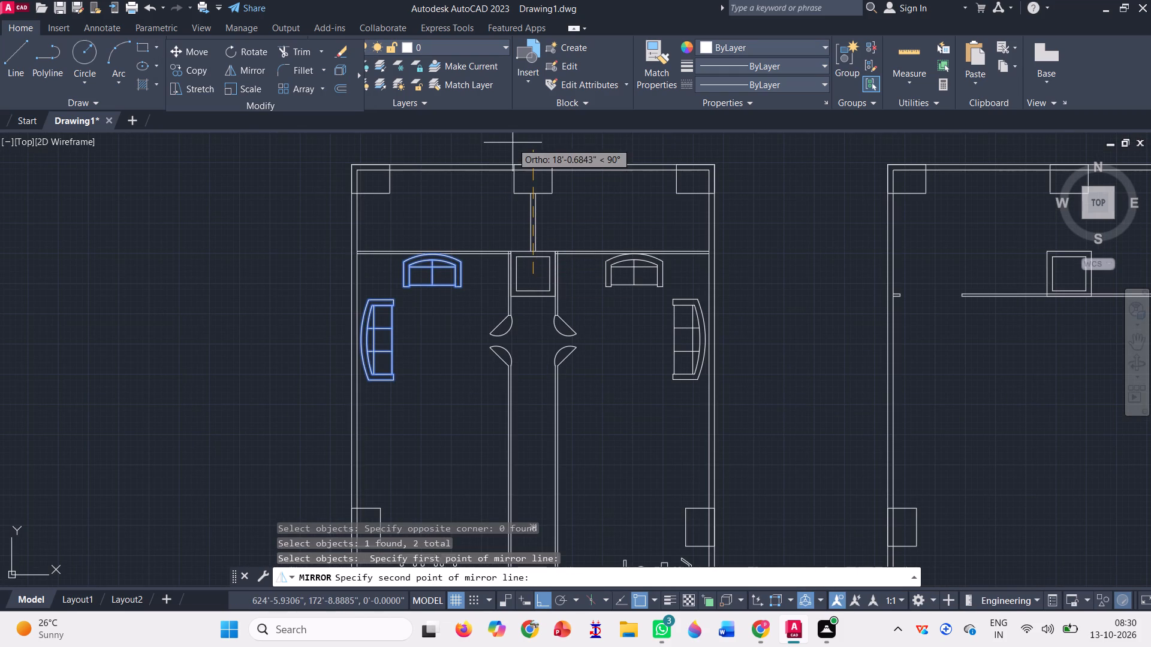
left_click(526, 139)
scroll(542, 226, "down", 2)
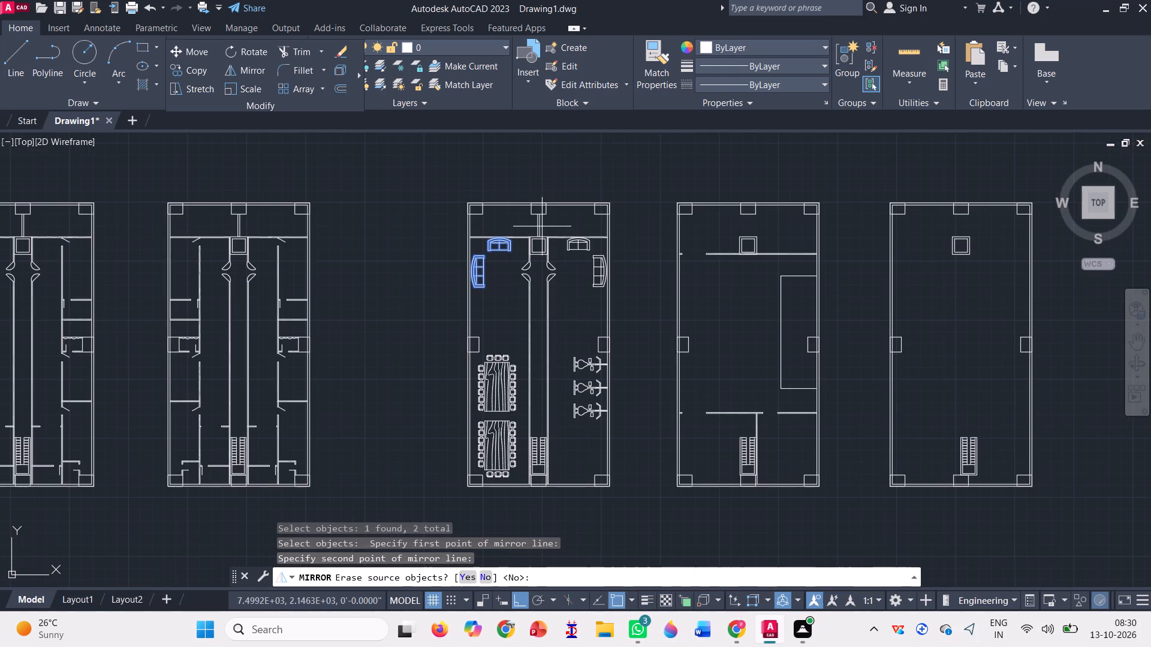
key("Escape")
Switch the workspace to 3D Modeling.
scroll(520, 229, "down", 1)
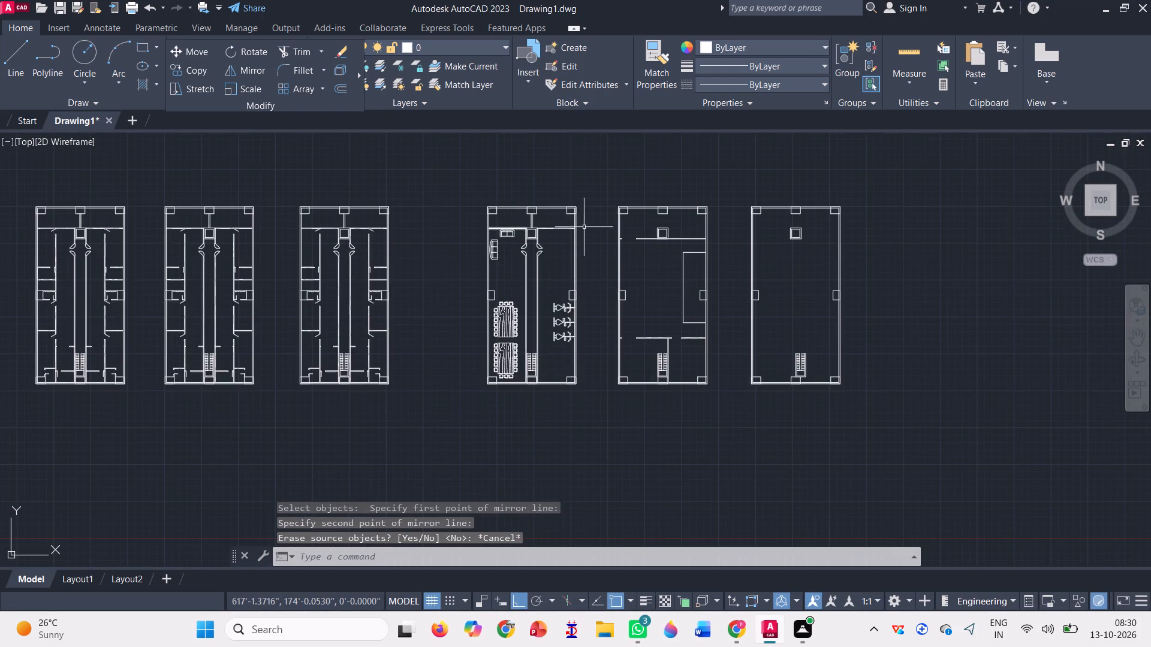
scroll(586, 224, "down", 2)
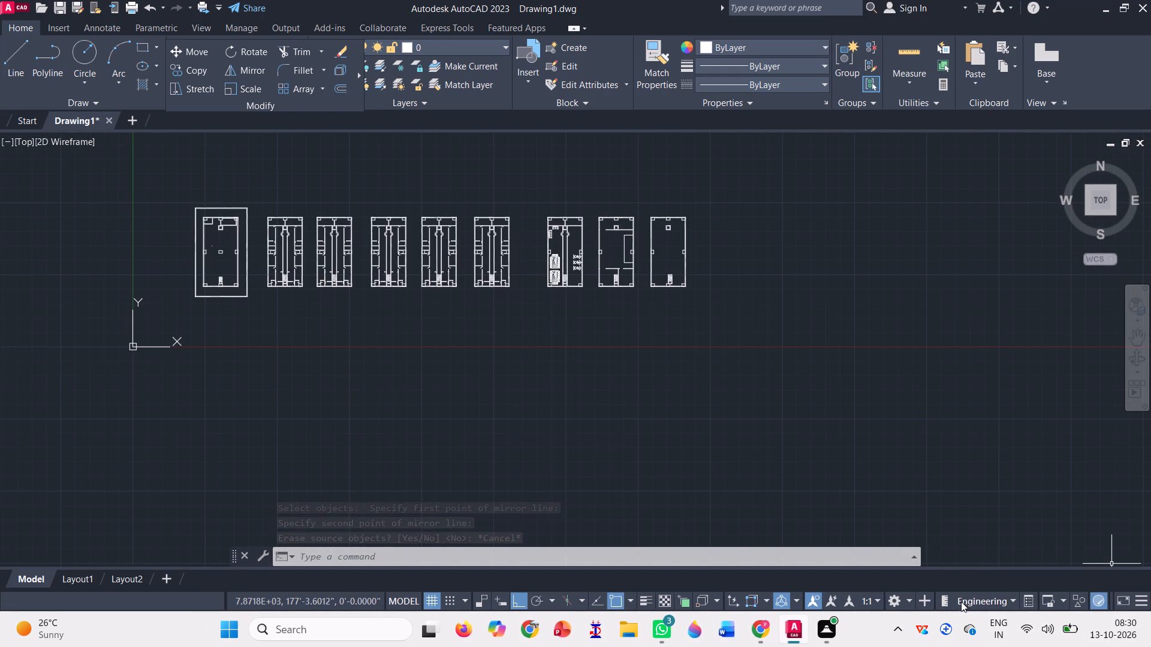
left_click(902, 598)
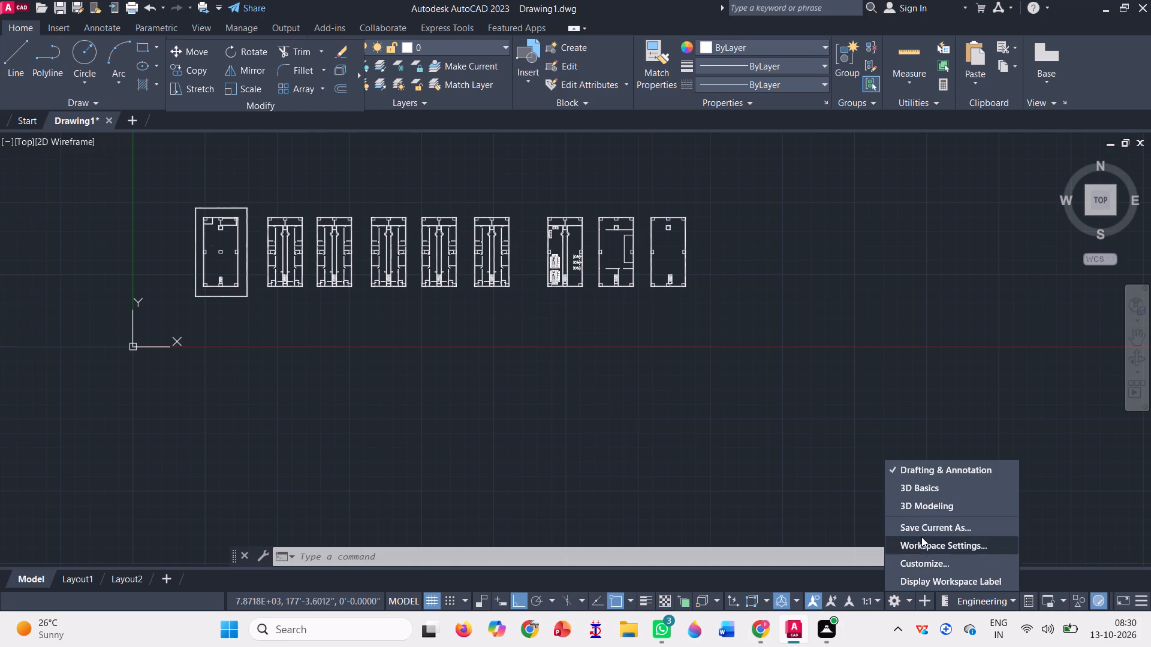
left_click(922, 507)
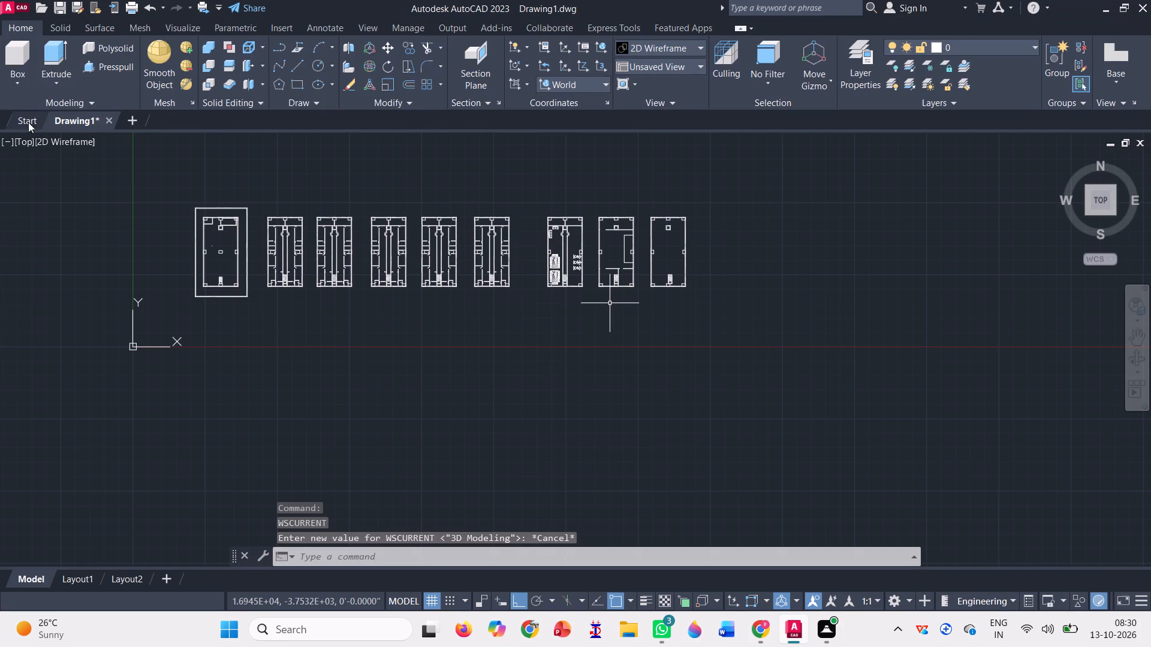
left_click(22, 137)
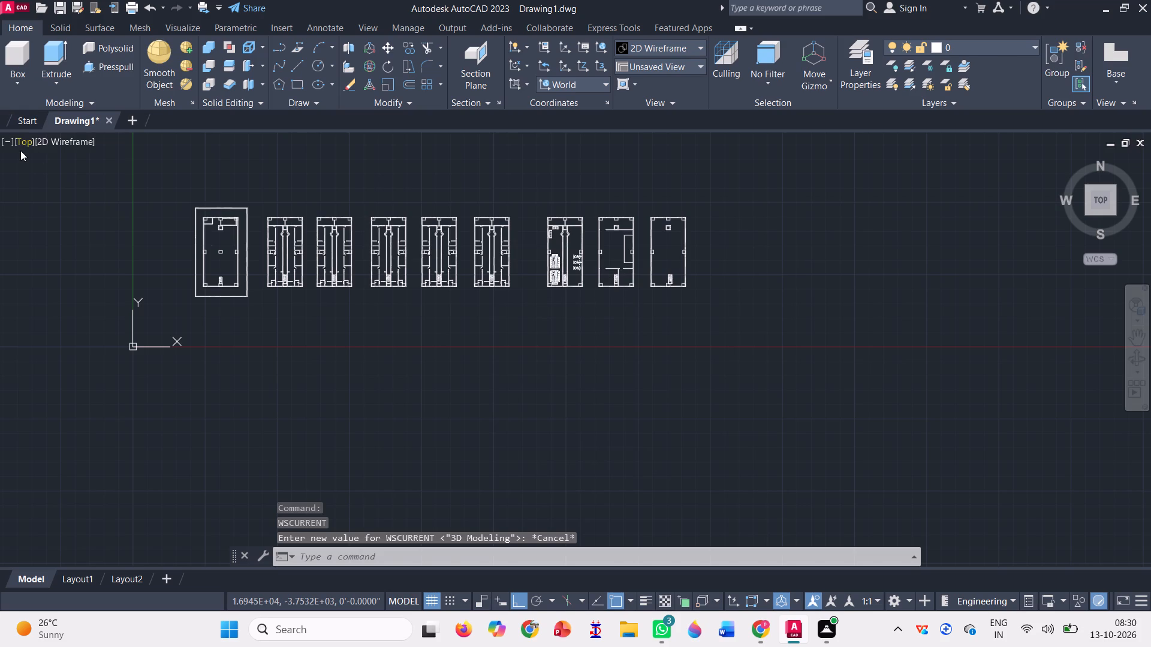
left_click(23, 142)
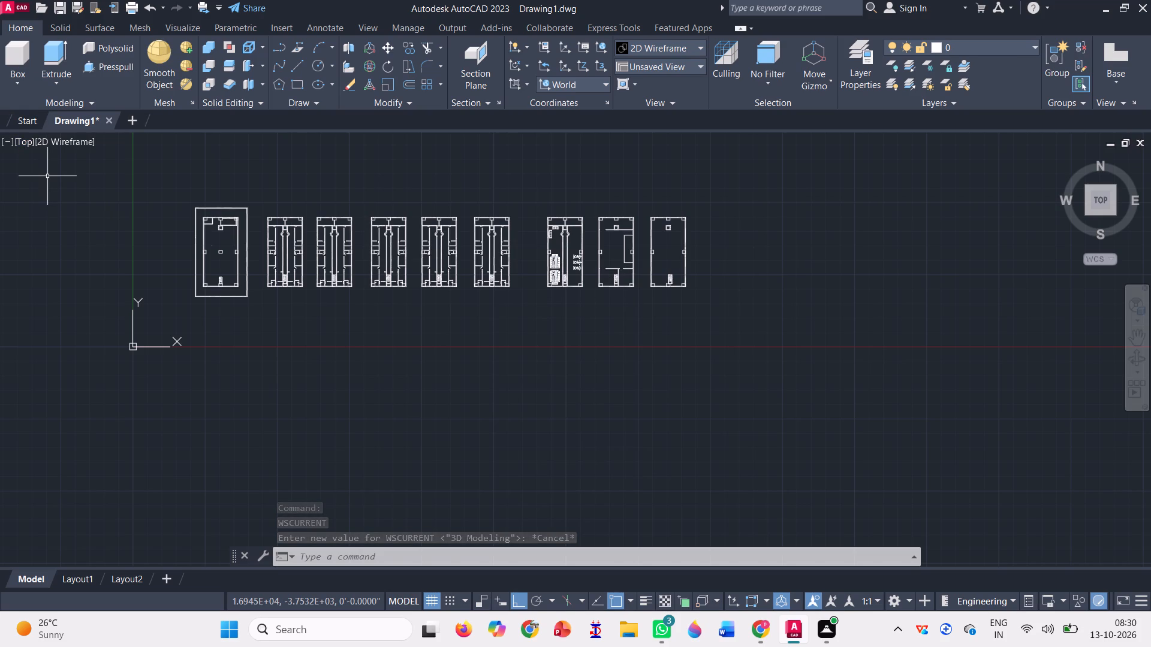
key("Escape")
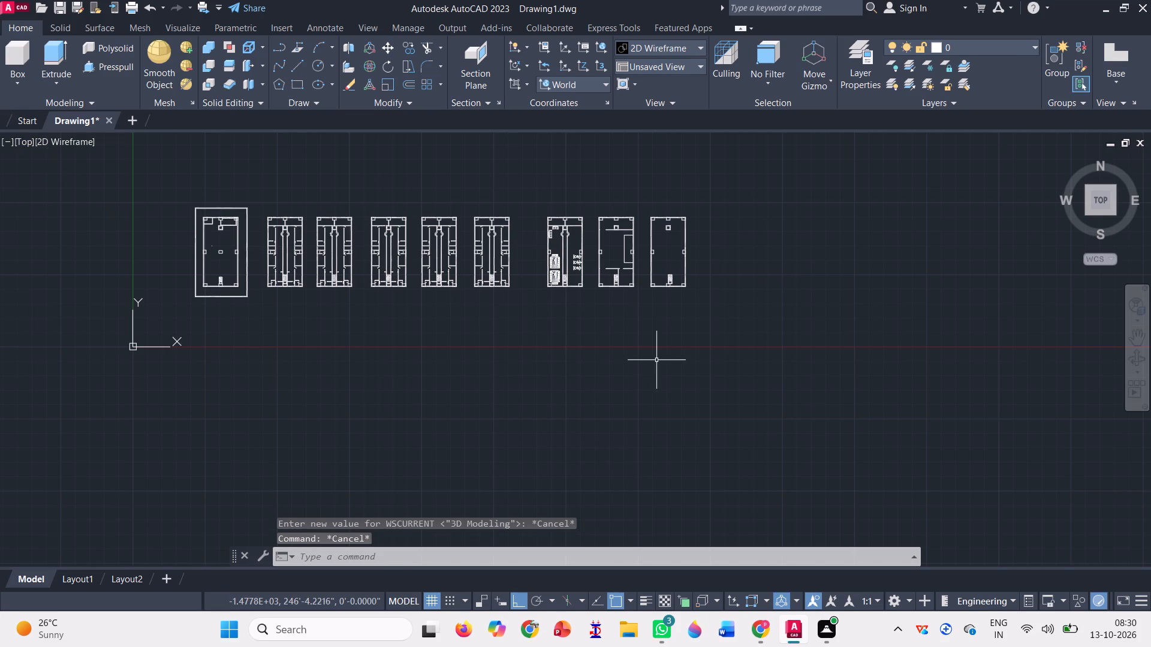
Copy the first, second, seventh, eighth and ninth plans straight south, forming a second row below the originals.
scroll(183, 228, "up", 2)
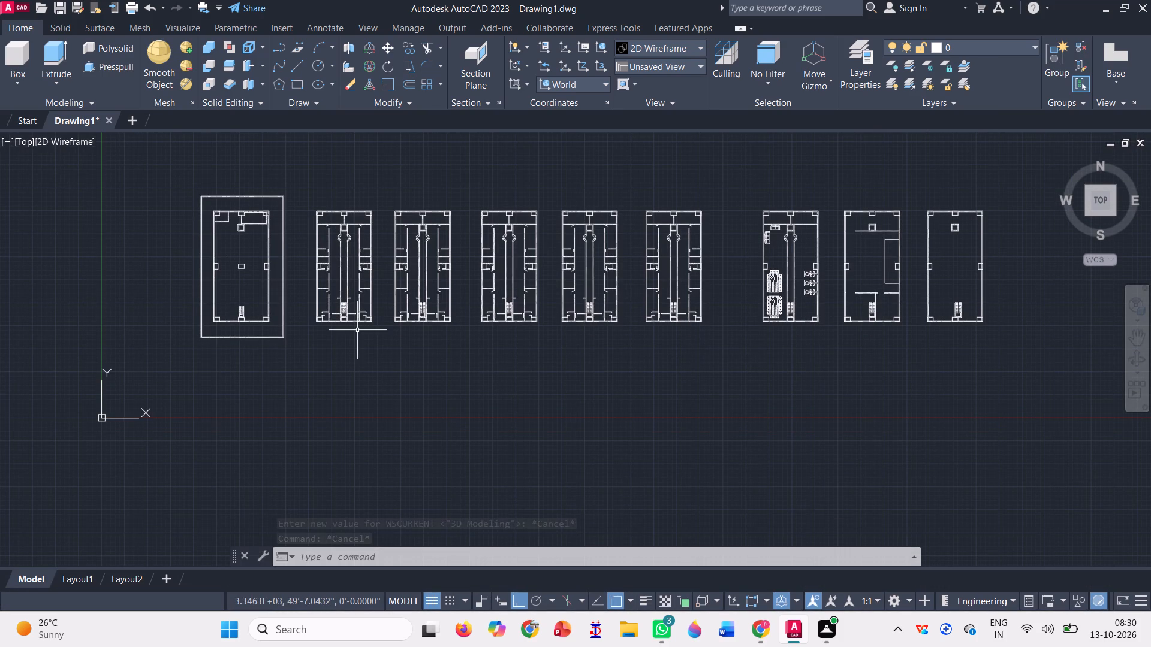
left_click(391, 343)
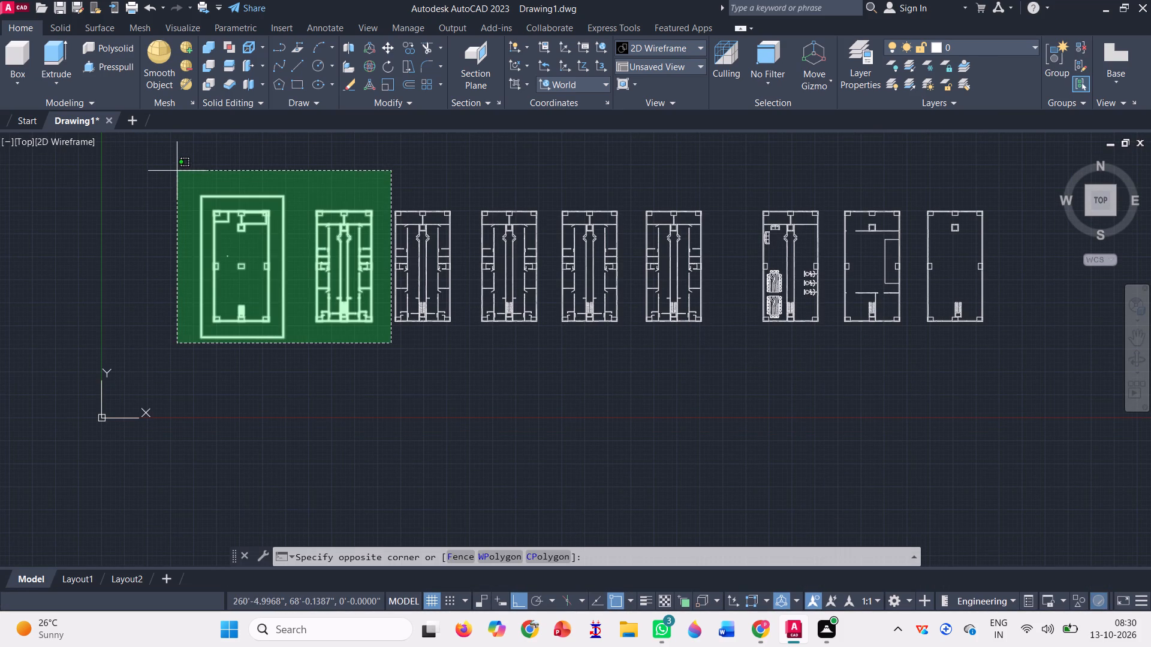
left_click(177, 167)
key("c")
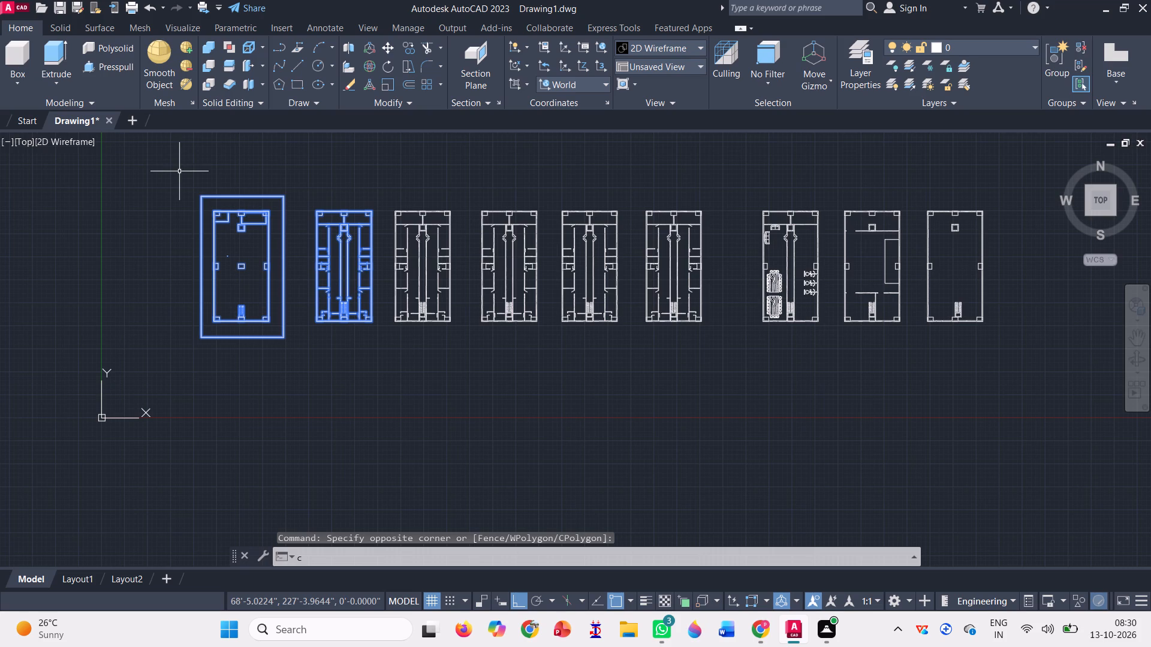
key("o")
key("BackSpace")
key("BackSpace")
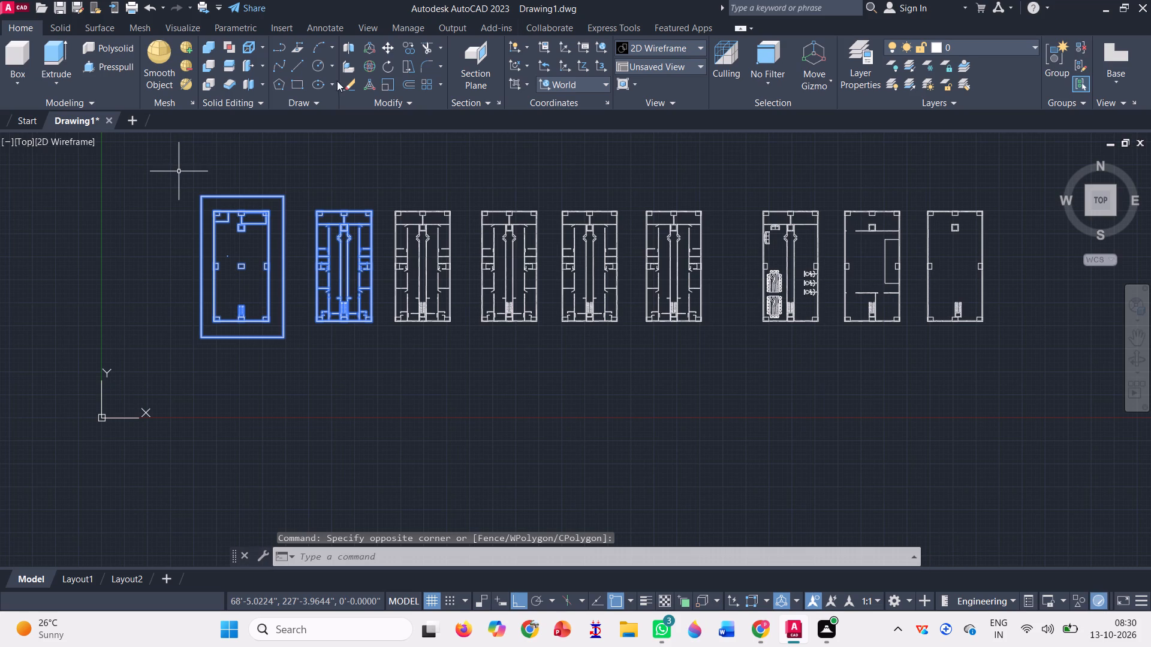
left_click(1011, 350)
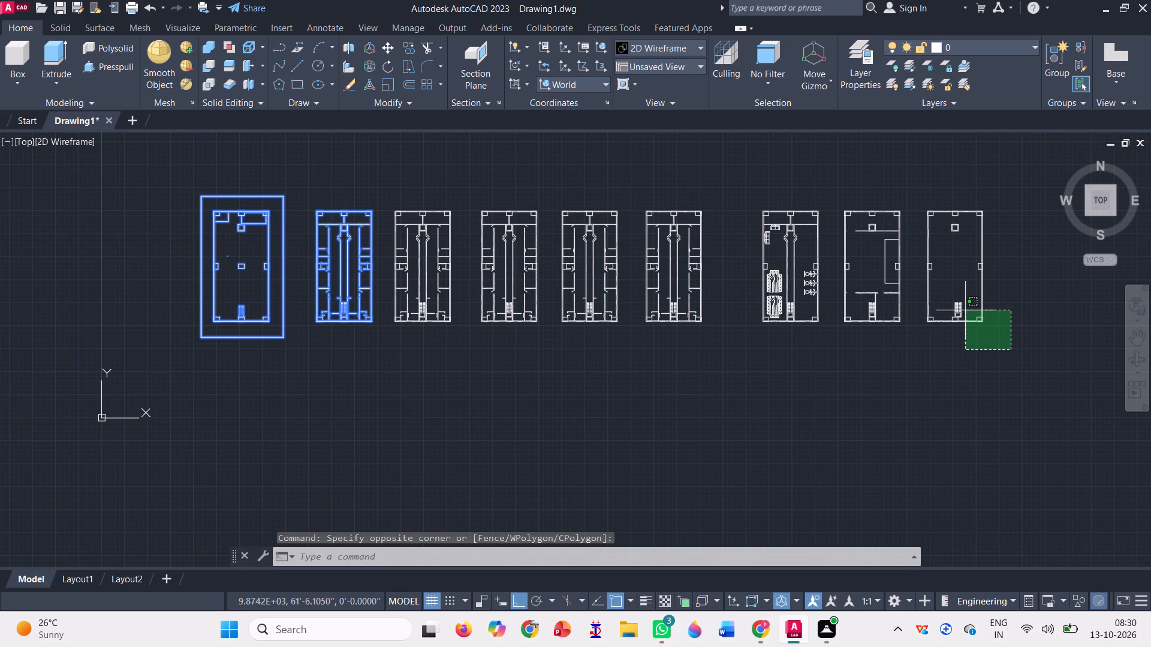
left_click(754, 187)
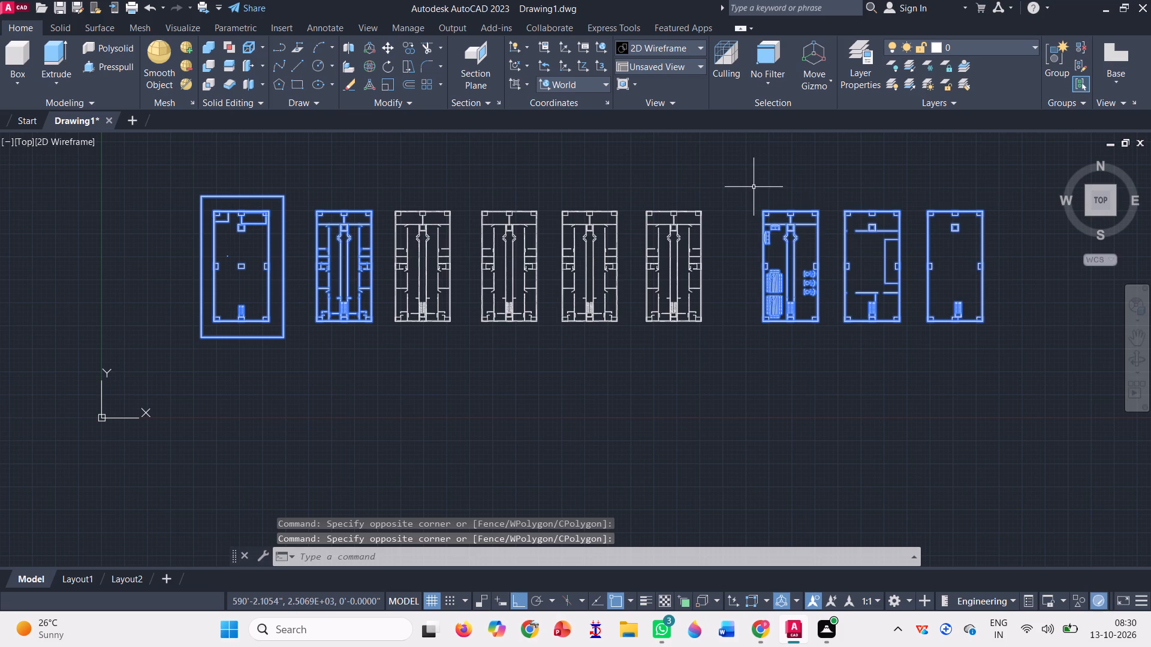
left_click(405, 41)
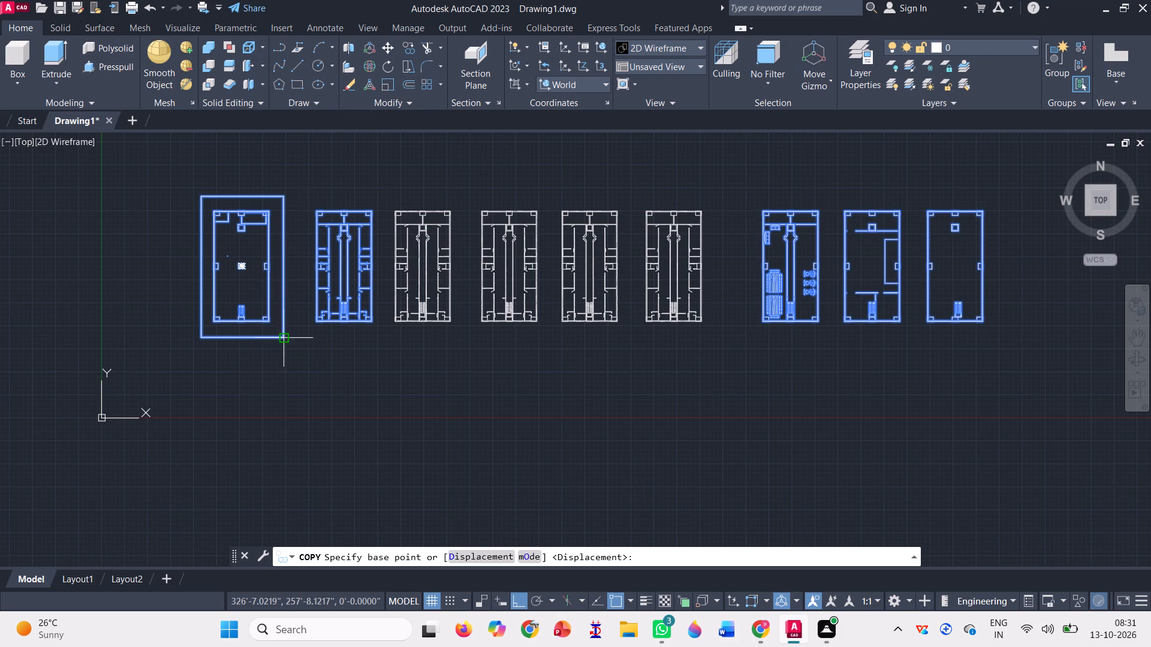
left_click(280, 332)
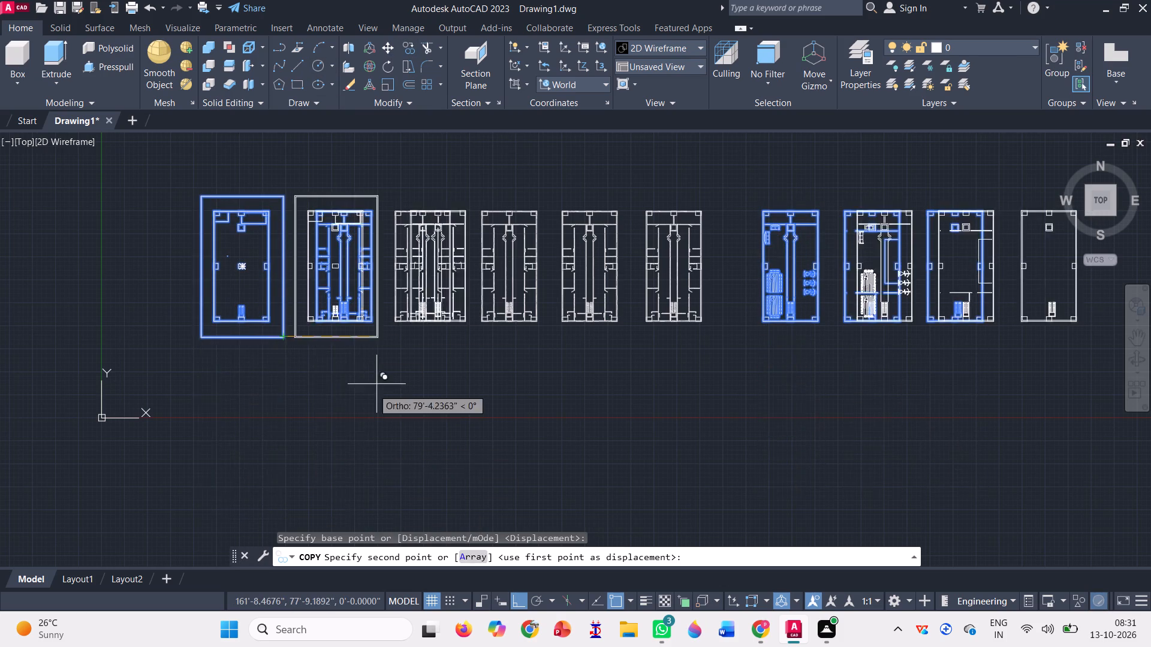
scroll(401, 305, "down", 2)
left_click(333, 426)
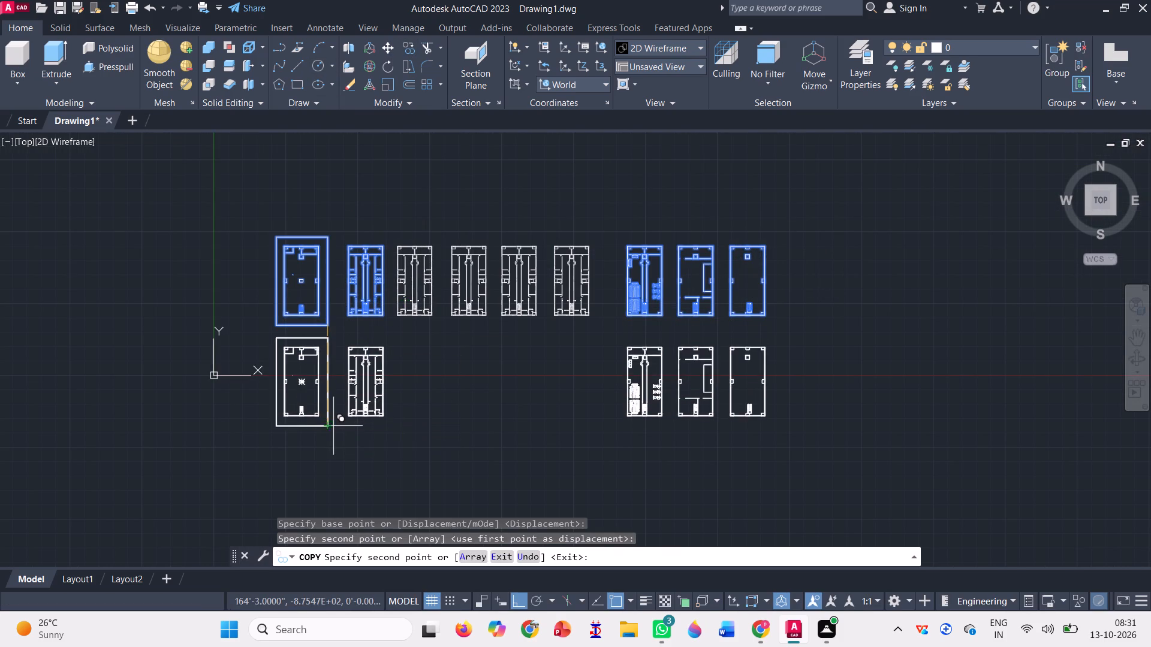
key("Escape")
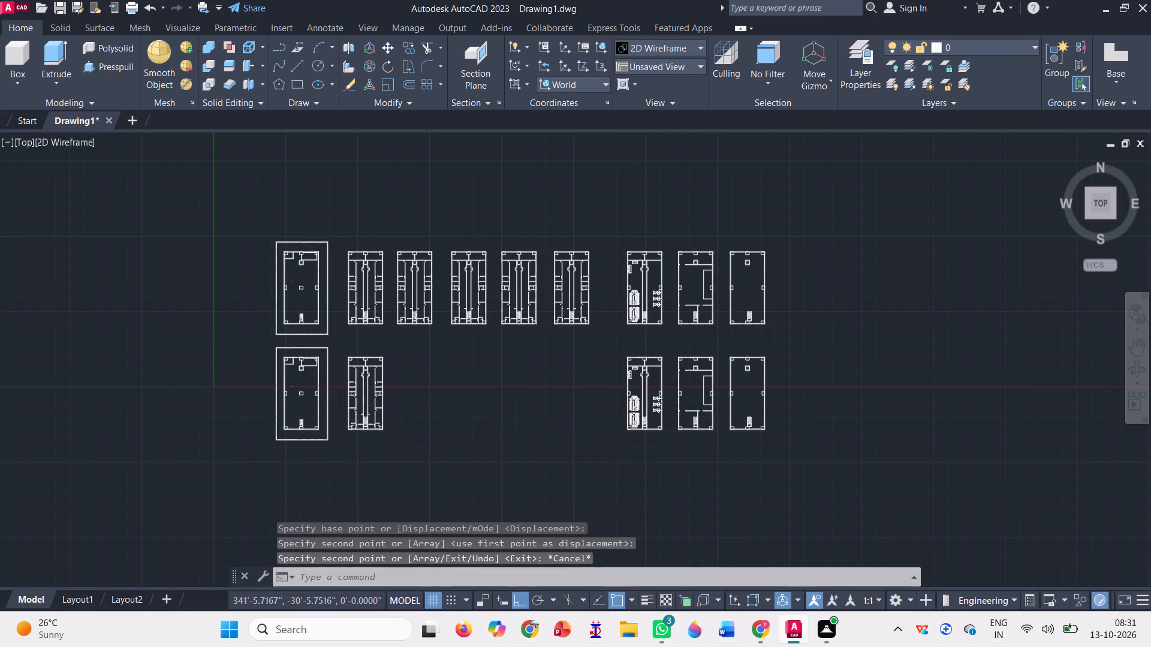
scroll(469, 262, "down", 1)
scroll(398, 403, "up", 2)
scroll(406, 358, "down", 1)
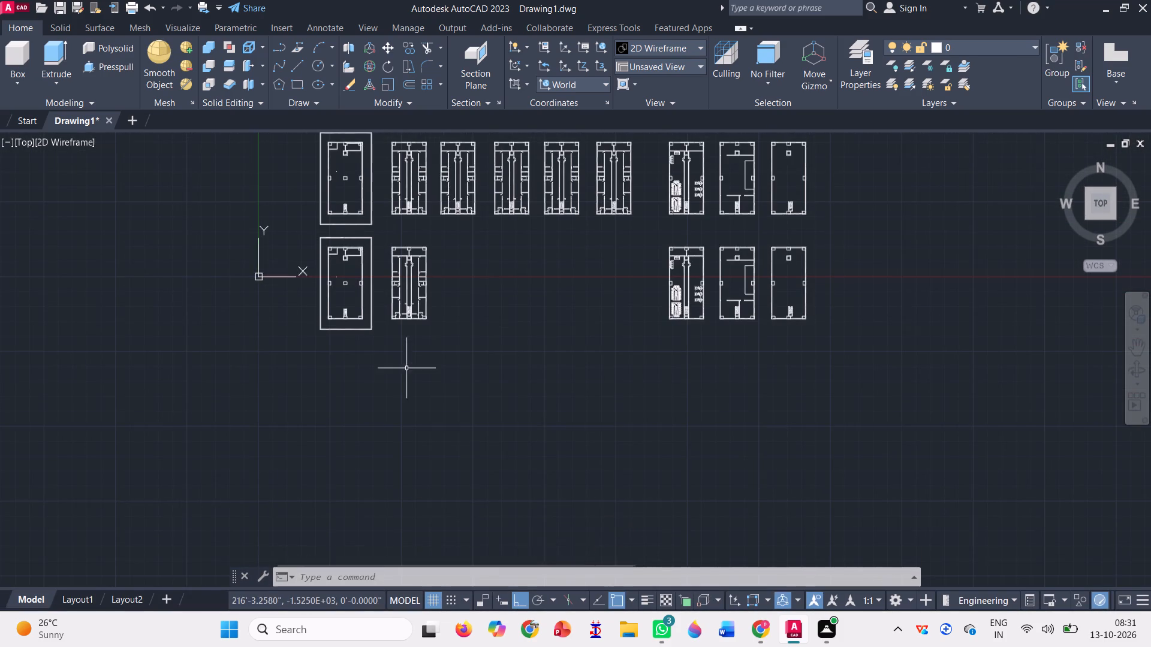
Move the second row's copies of the seventh, eighth and ninth plans about 305' west, beside the second plan's copy.
left_click(386, 41)
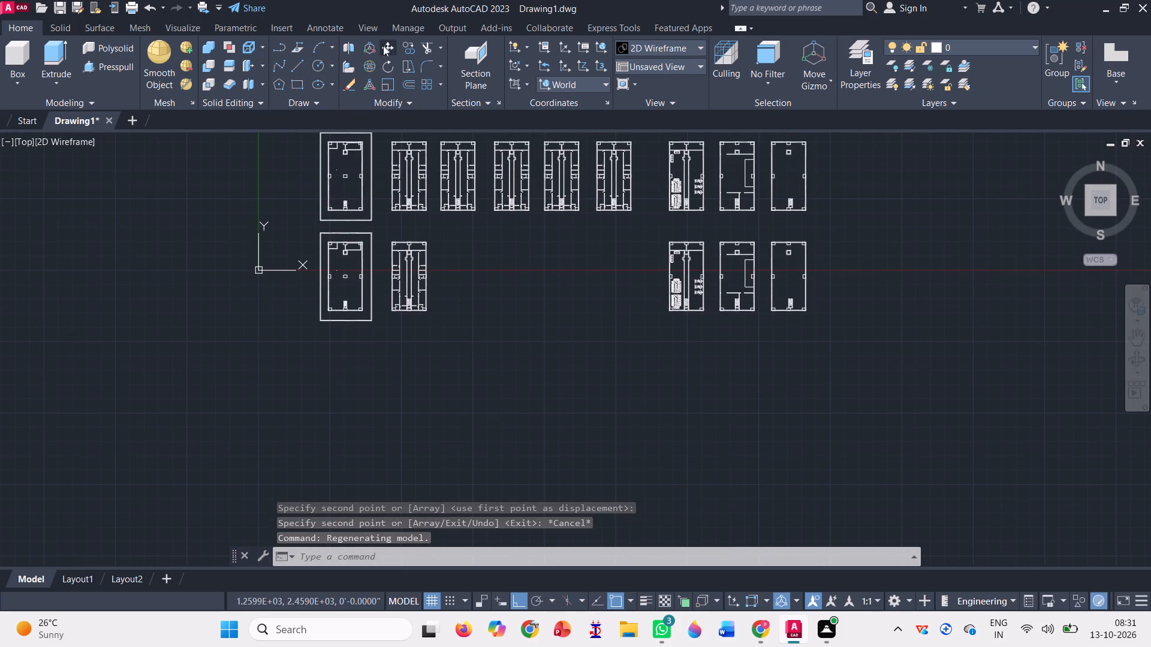
left_click(840, 354)
left_click(611, 235)
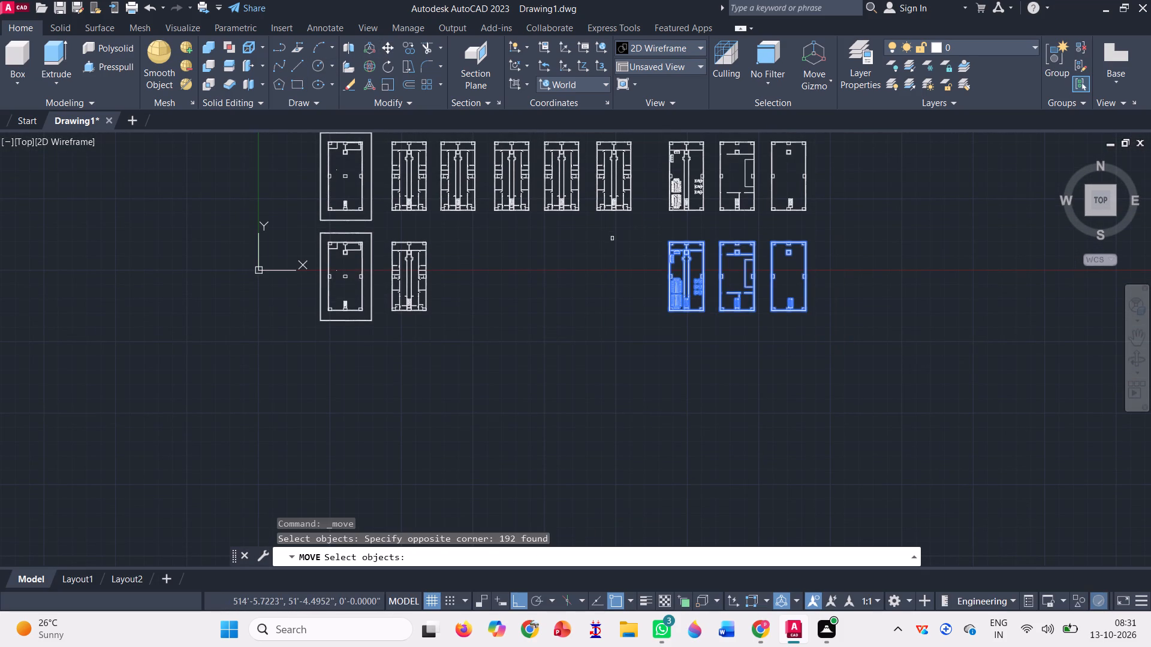
key("space")
left_click(667, 279)
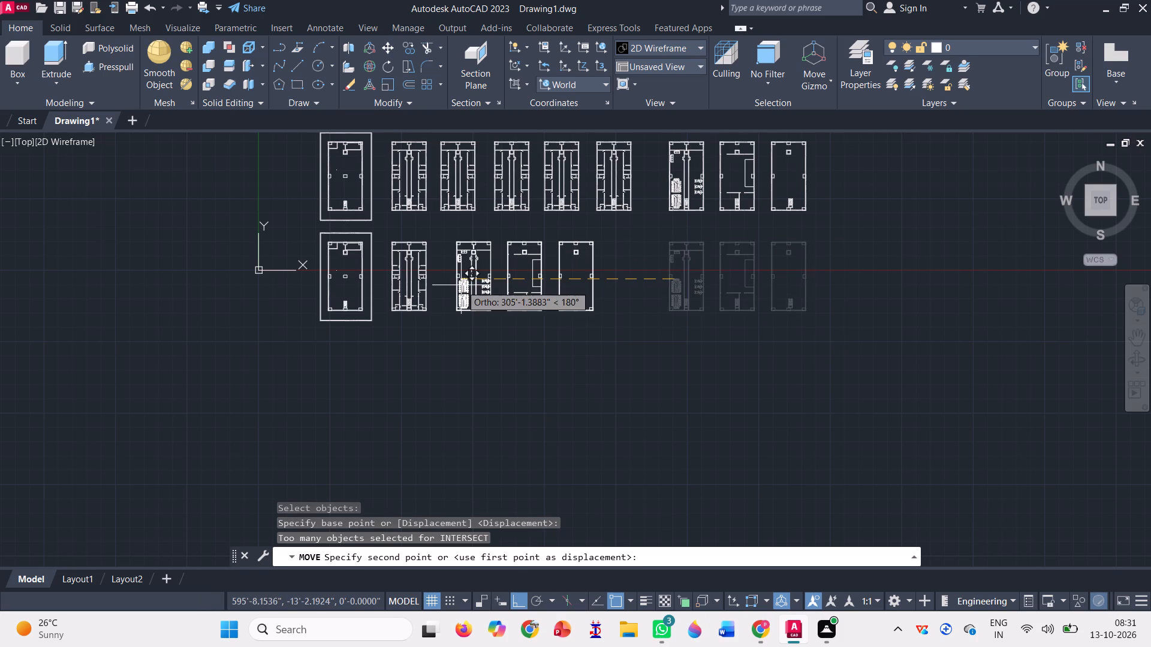
left_click(461, 281)
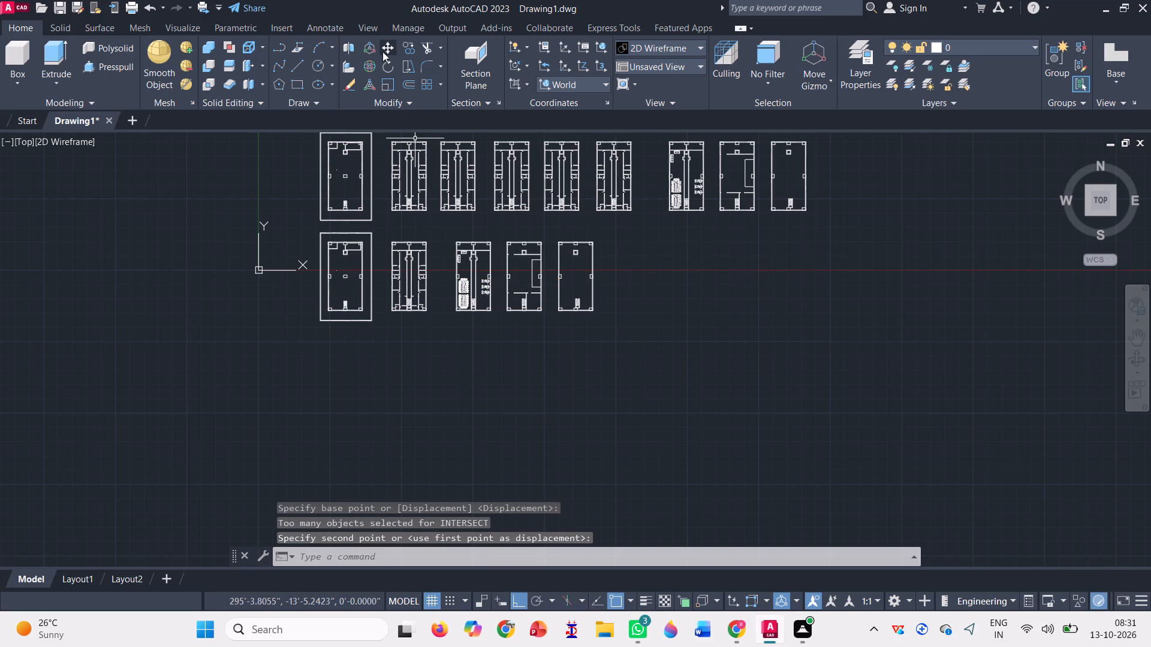
Move the whole second row of five plans diagonally southeast, with Ortho off, farther away from the original row.
left_click(382, 50)
left_click(658, 365)
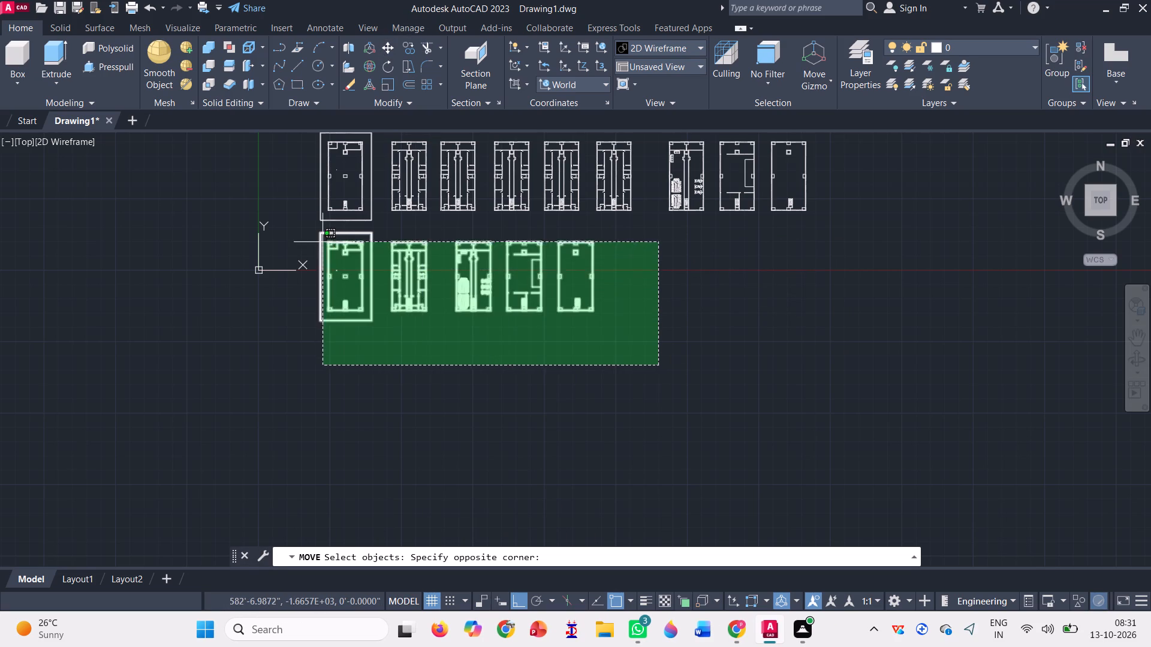
left_click(323, 242)
key("space")
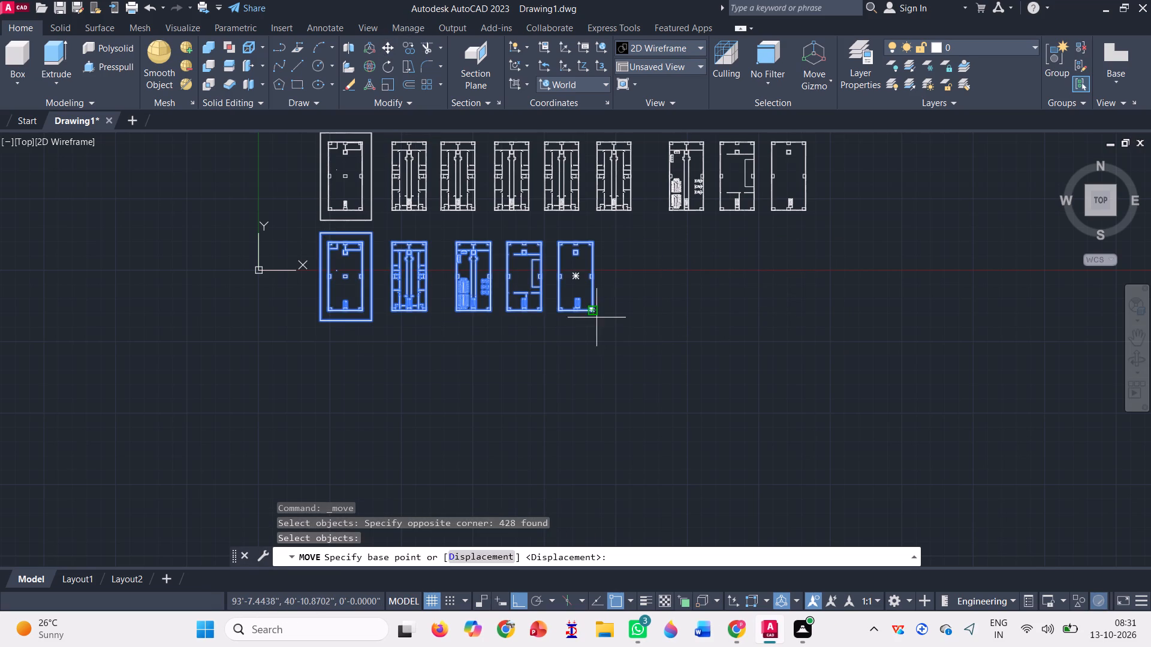
left_click(596, 313)
key("F8")
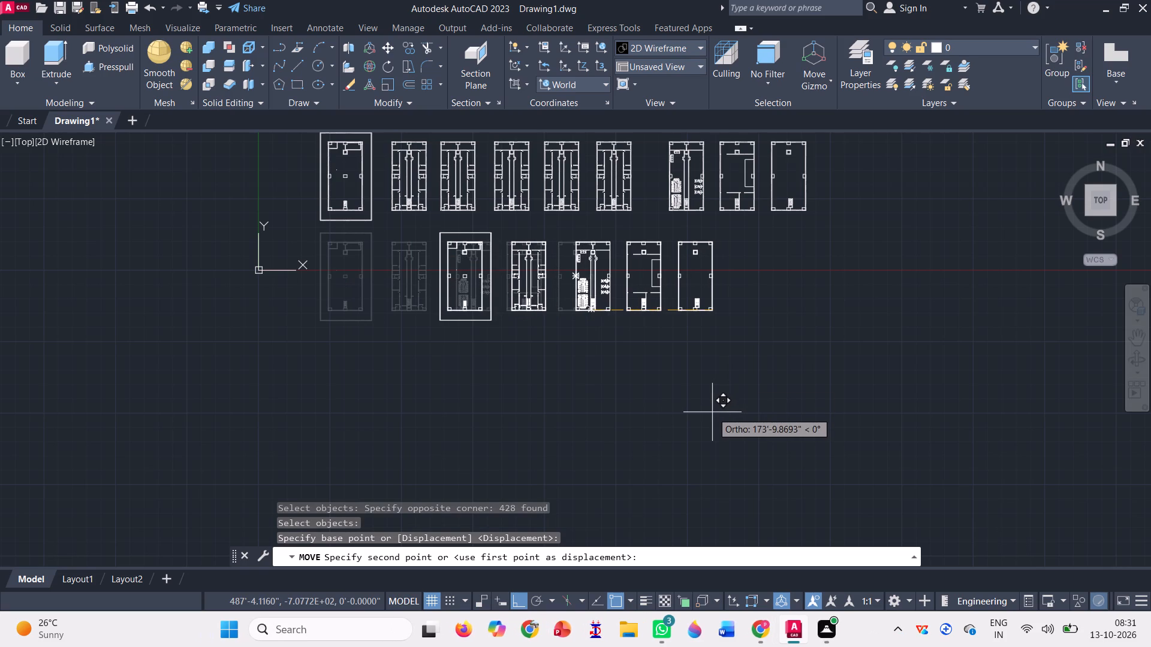
left_click(718, 419)
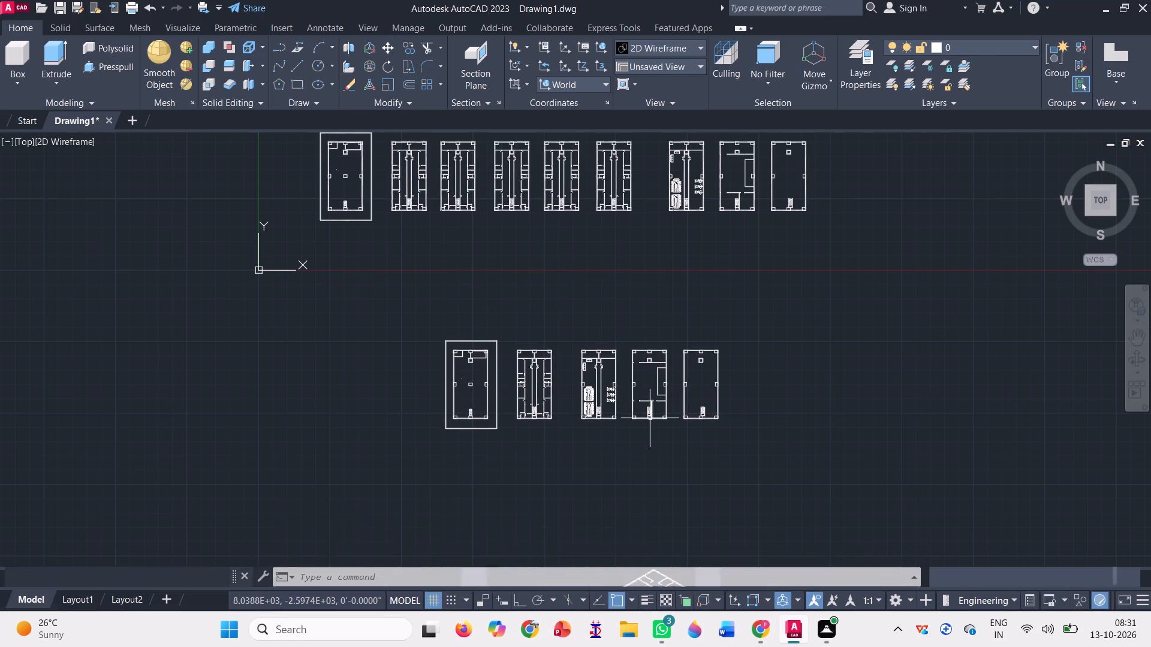
key("Escape")
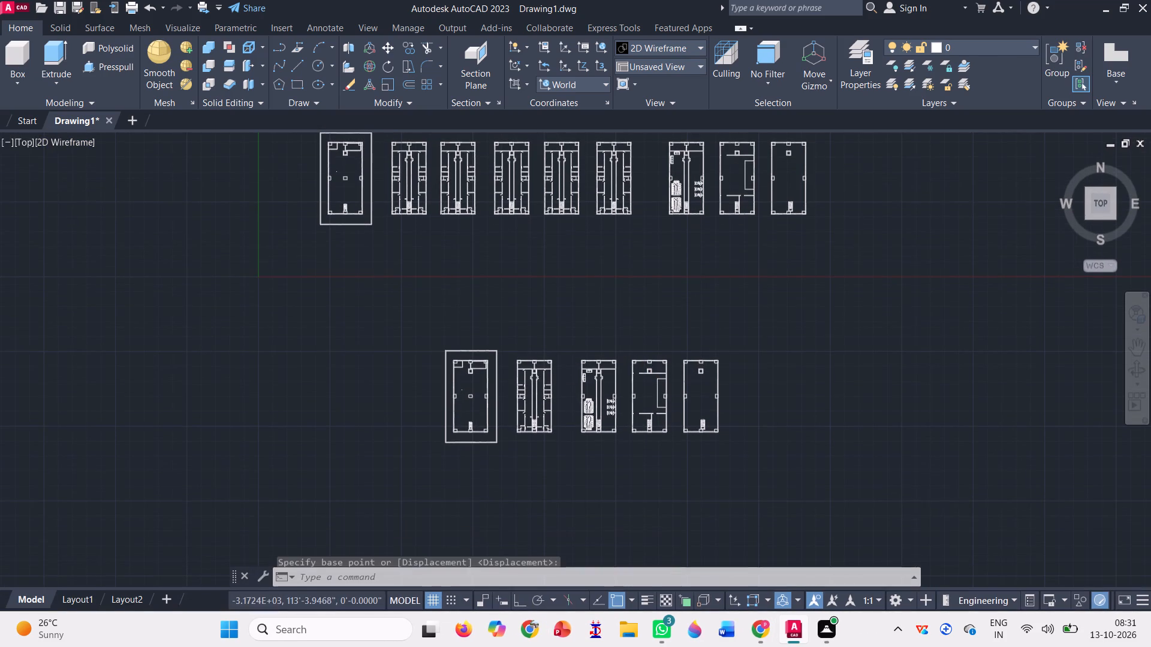
Set the view to SW Isometric with the Shaded with edges visual style.
left_click(25, 141)
left_click(79, 277)
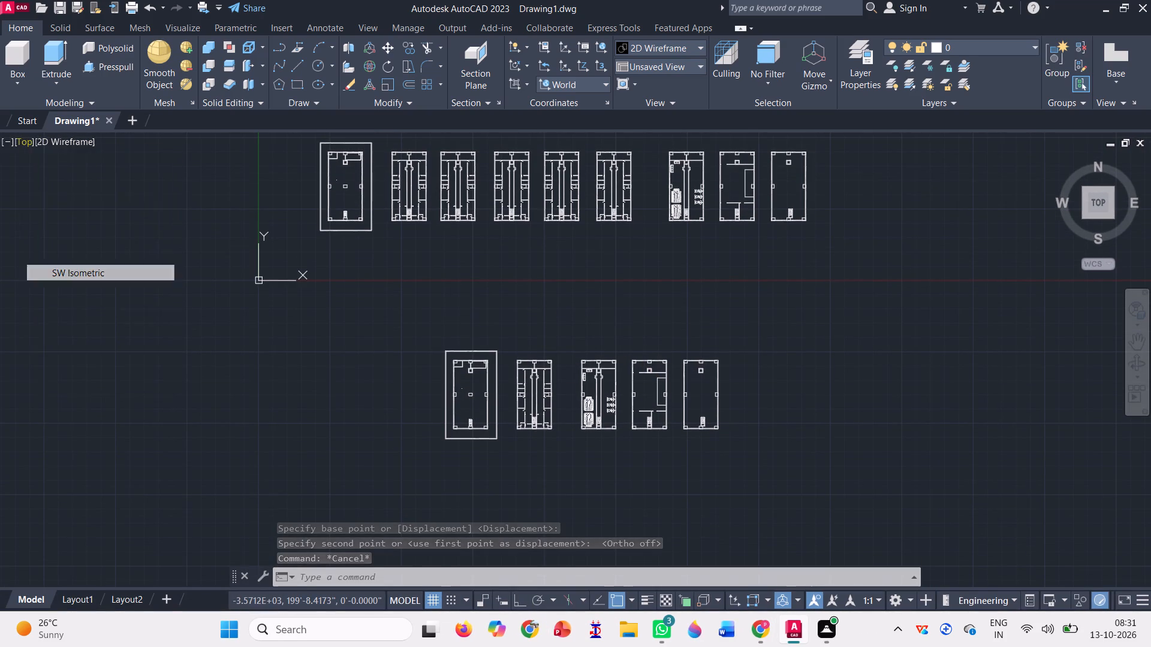
left_click(110, 140)
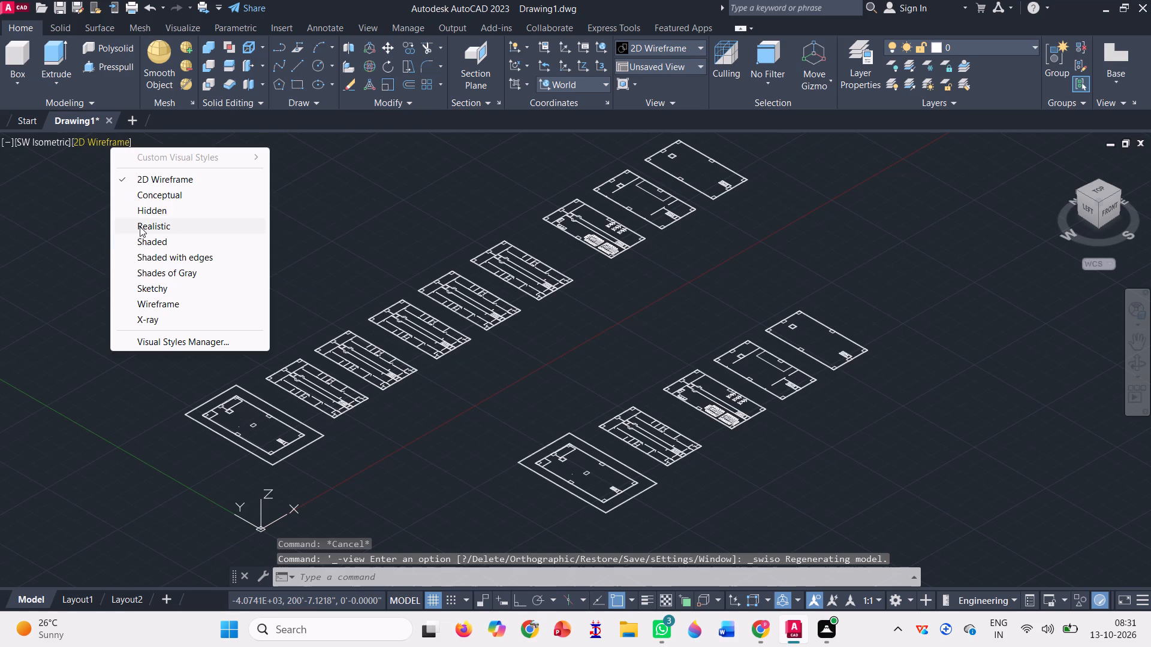
left_click(166, 253)
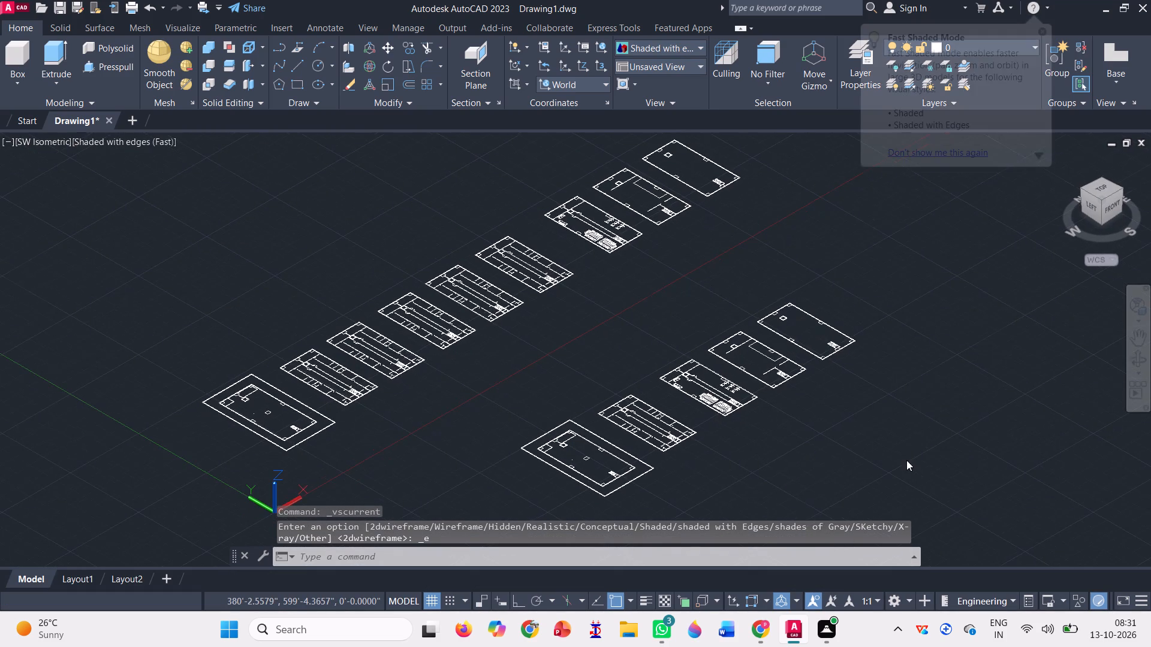
Join the linework of all five plans in the second row.
scroll(778, 391, "down", 1)
scroll(685, 468, "up", 3)
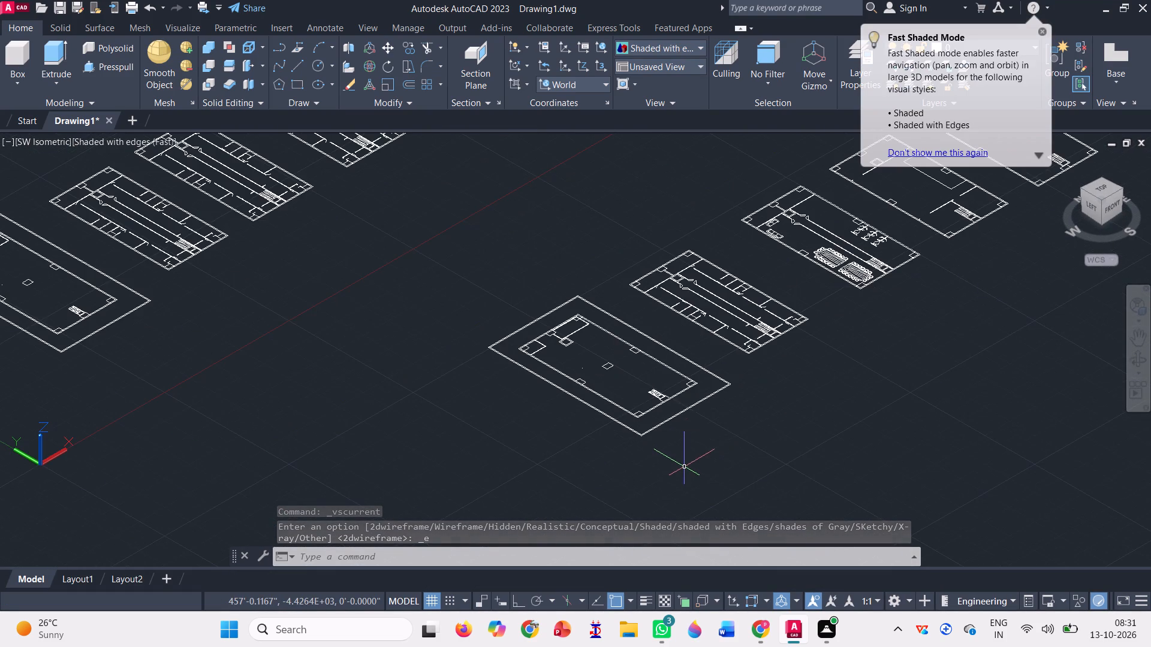
scroll(605, 415, "down", 1)
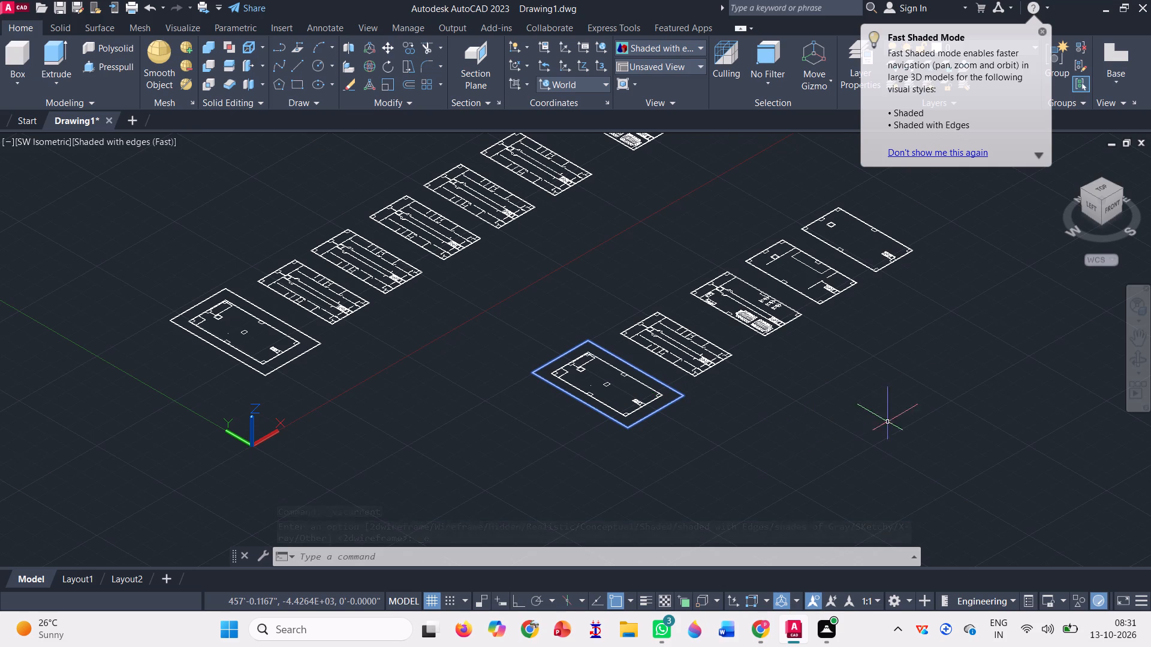
left_click(949, 274)
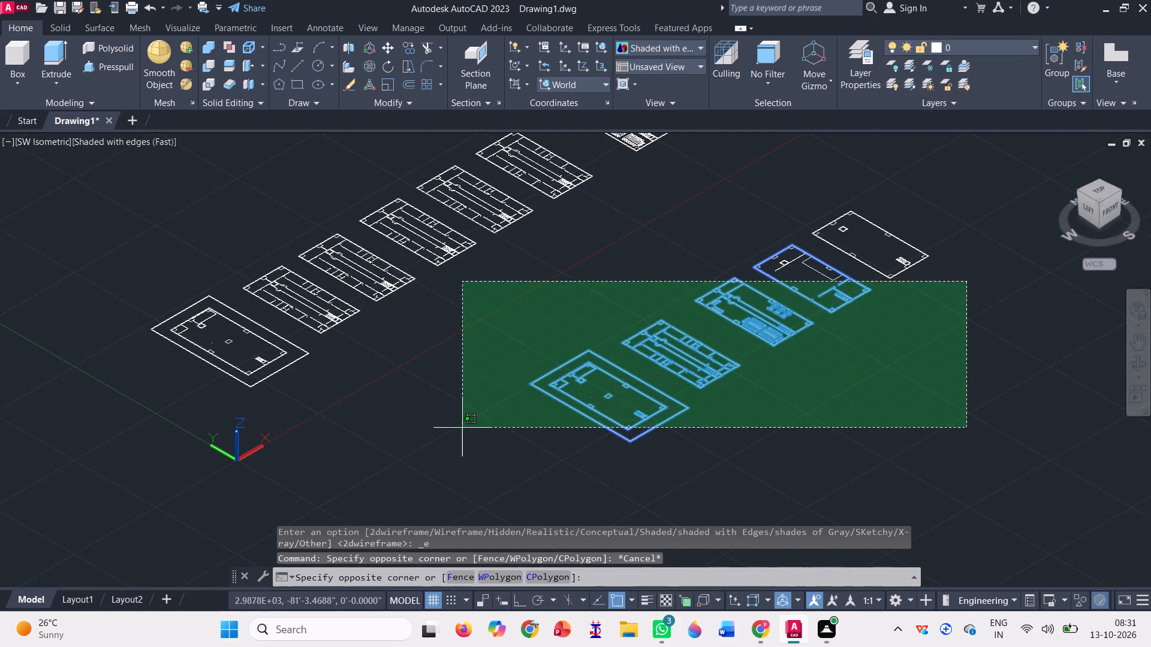
left_click(461, 426)
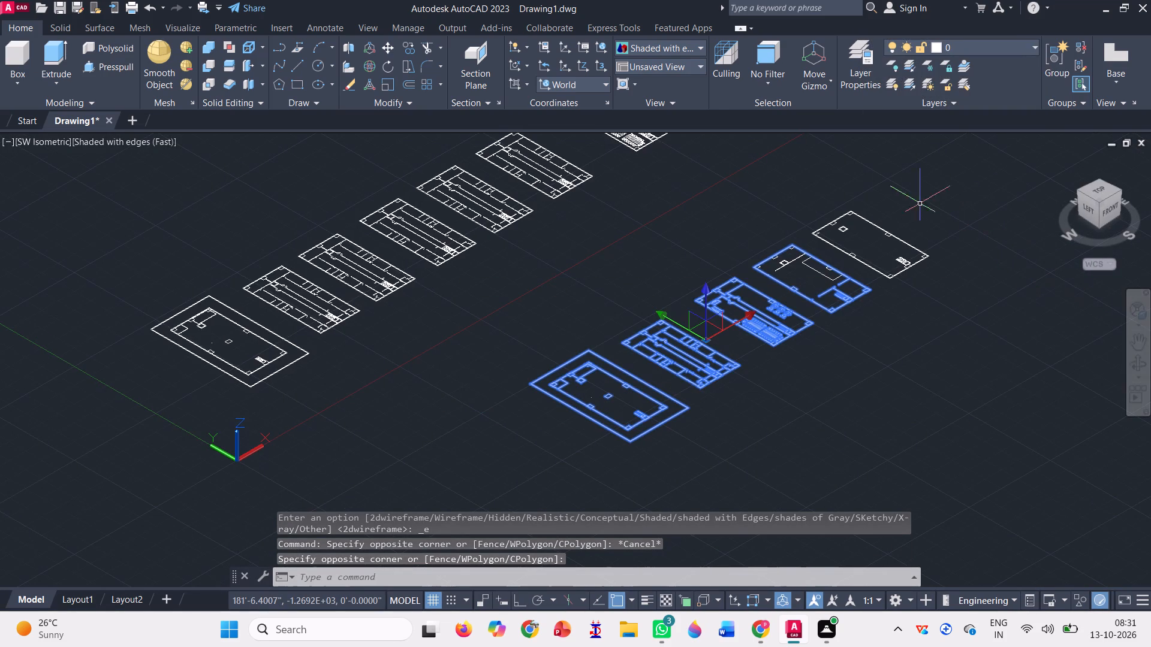
left_click(855, 164)
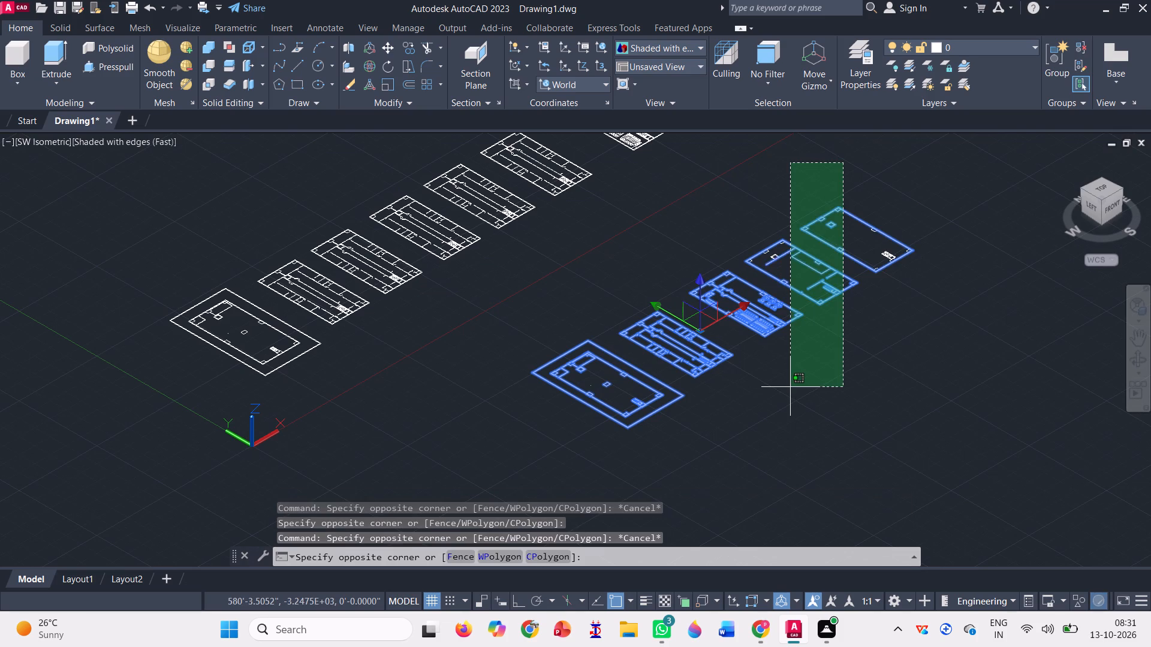
left_click(763, 370)
left_click(951, 311)
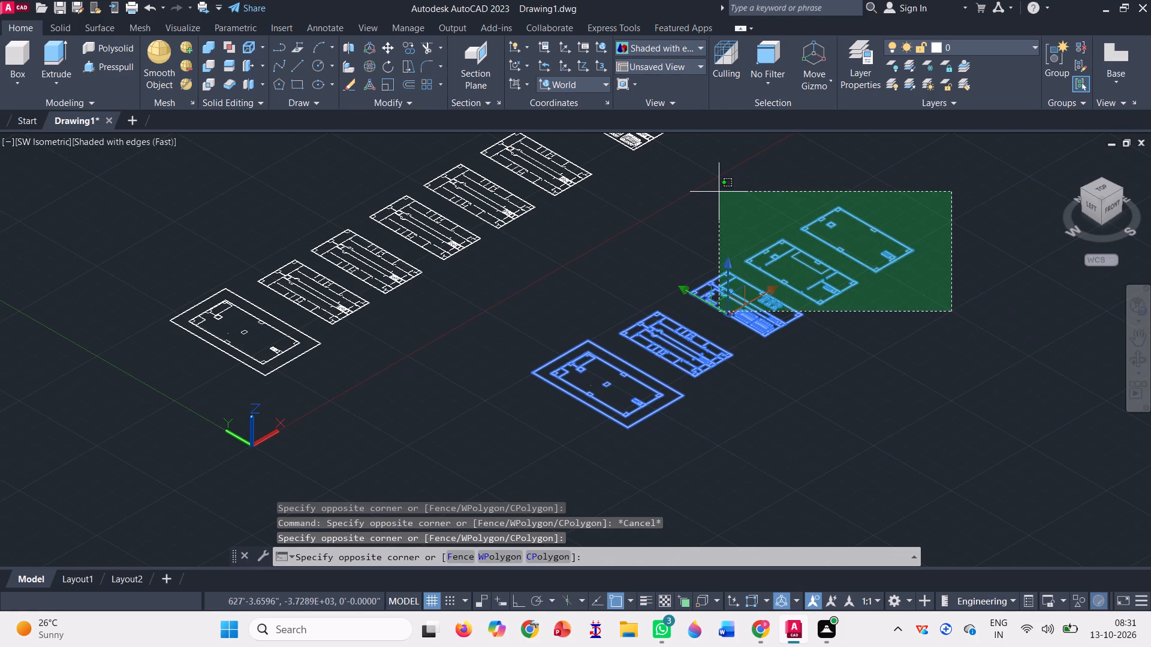
left_click(719, 191)
key("j")
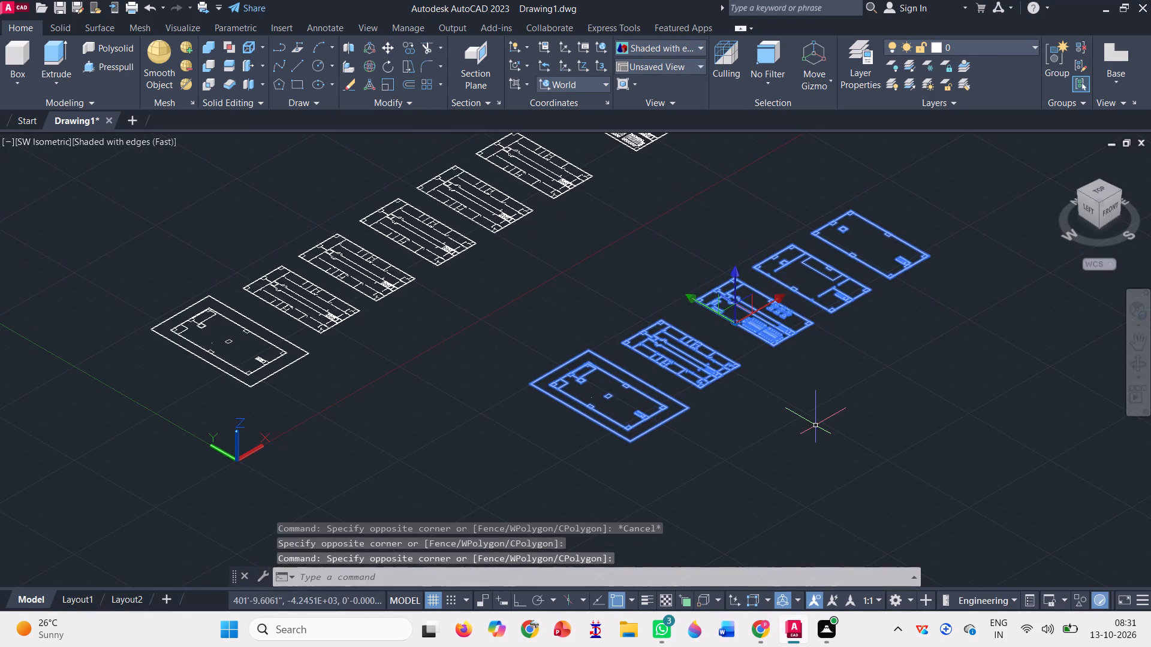
key("Return")
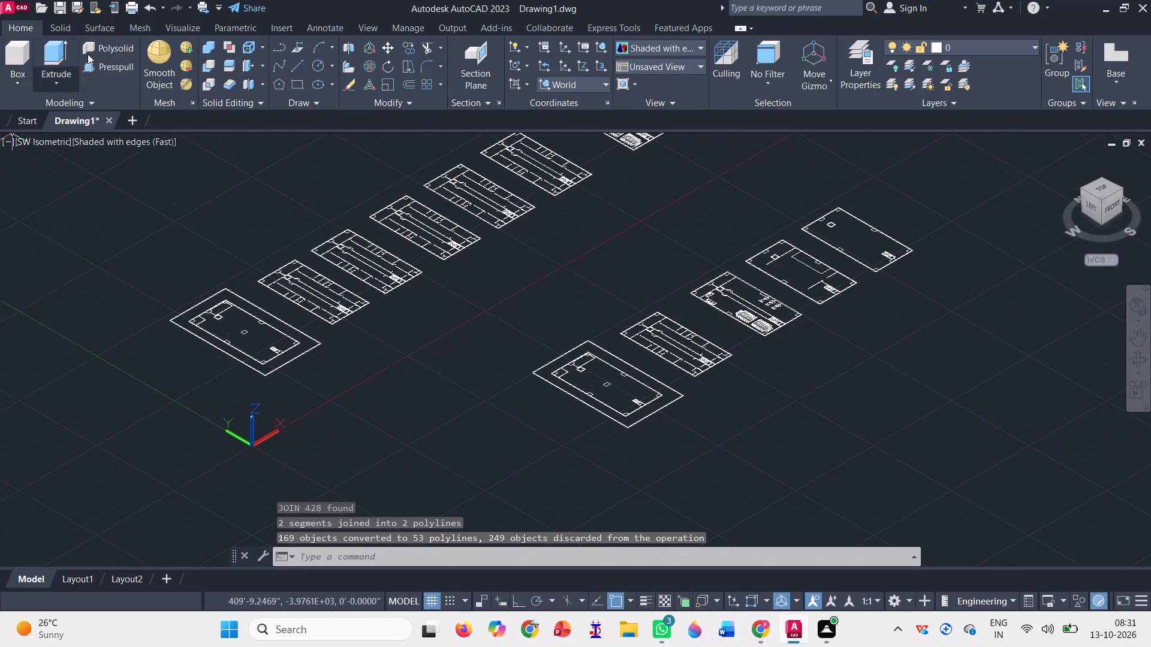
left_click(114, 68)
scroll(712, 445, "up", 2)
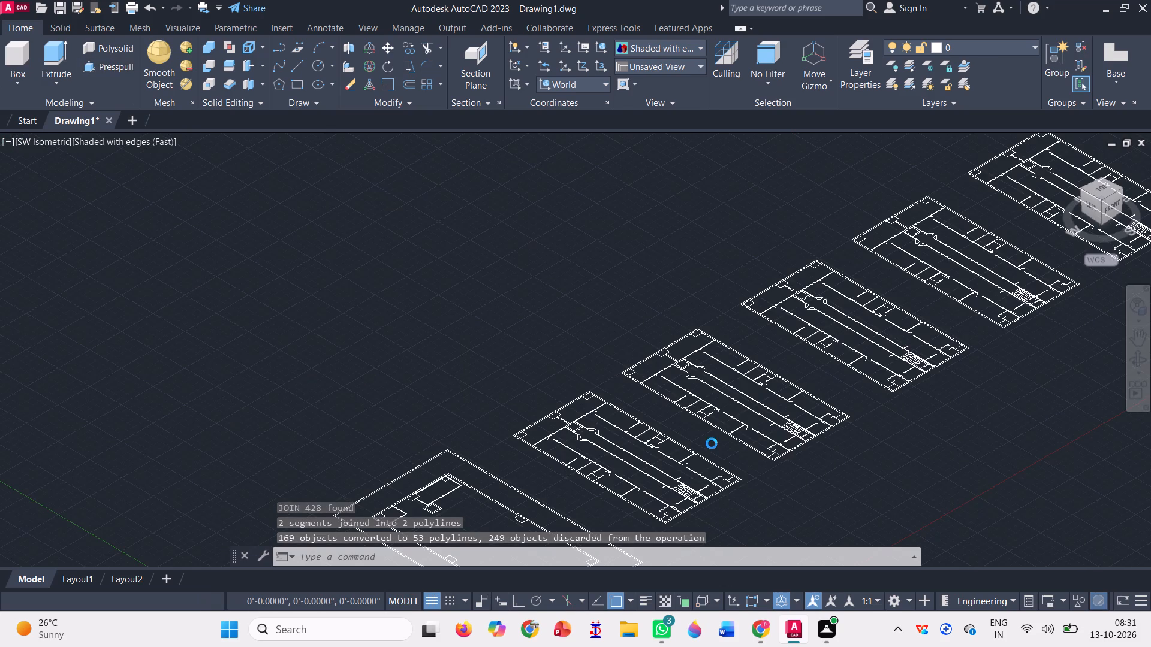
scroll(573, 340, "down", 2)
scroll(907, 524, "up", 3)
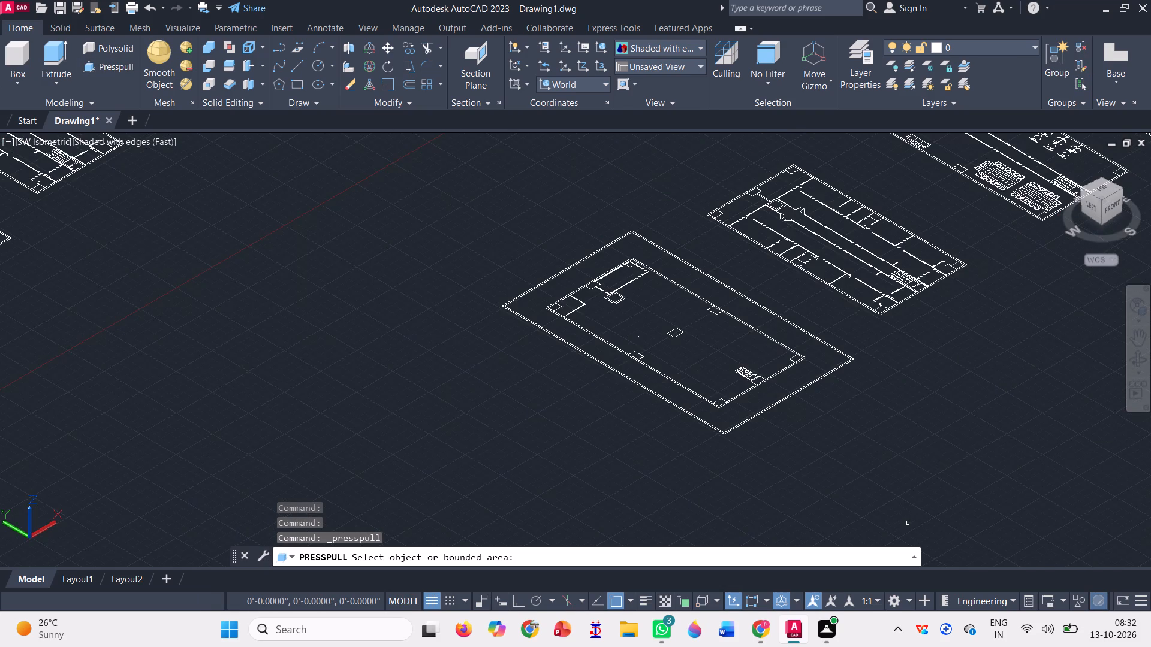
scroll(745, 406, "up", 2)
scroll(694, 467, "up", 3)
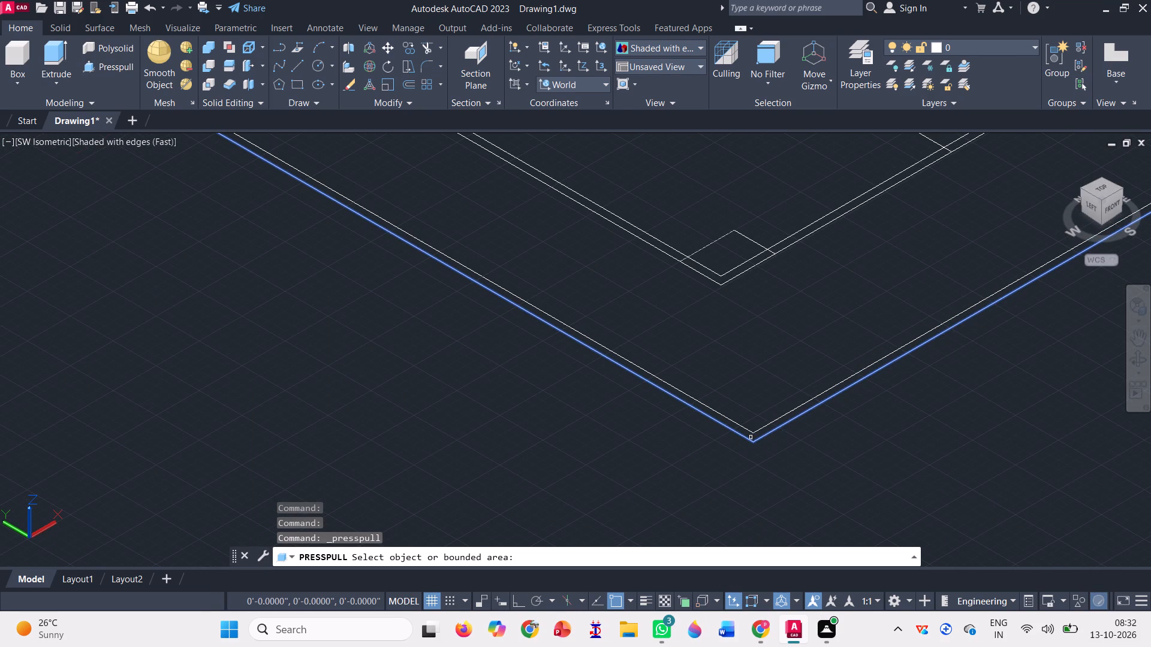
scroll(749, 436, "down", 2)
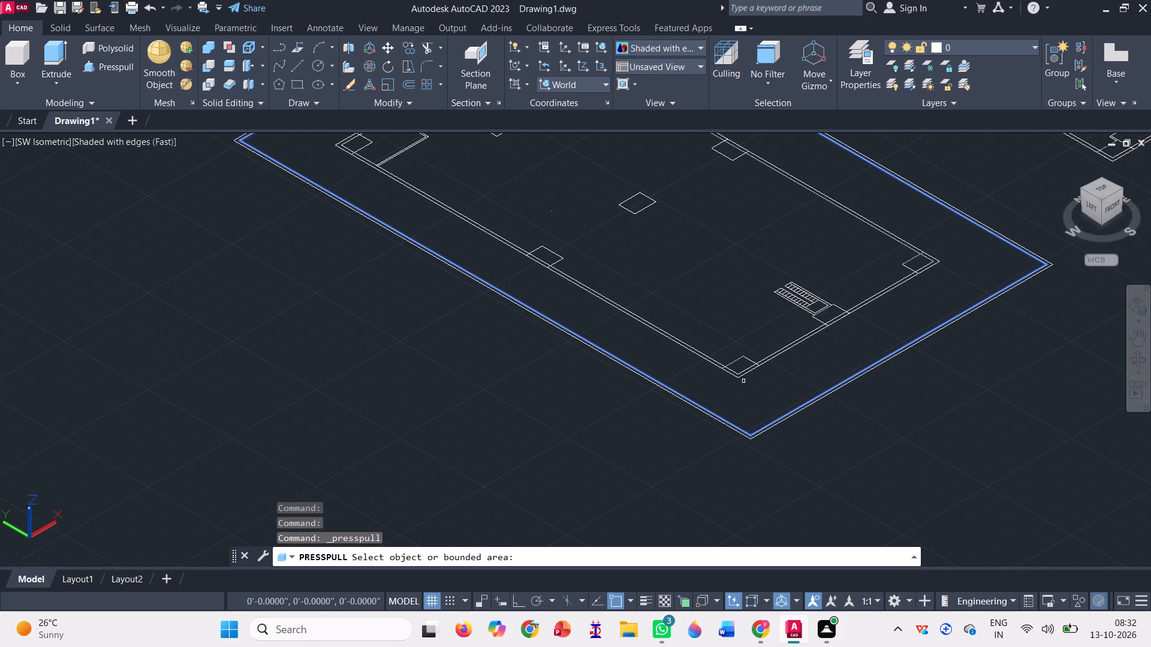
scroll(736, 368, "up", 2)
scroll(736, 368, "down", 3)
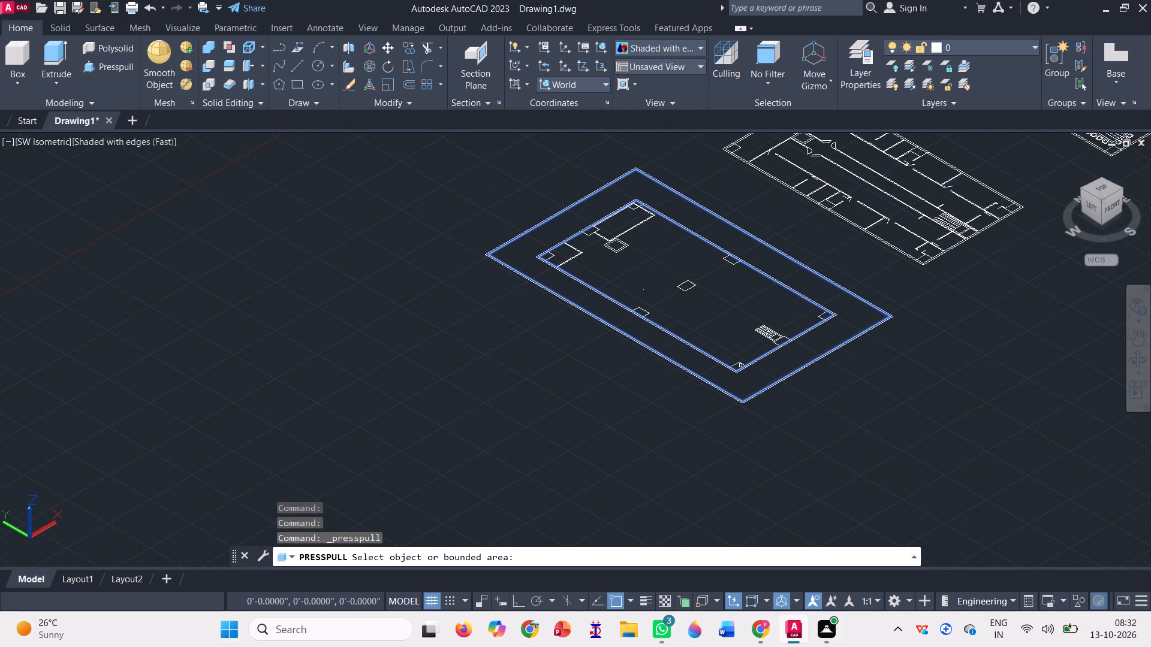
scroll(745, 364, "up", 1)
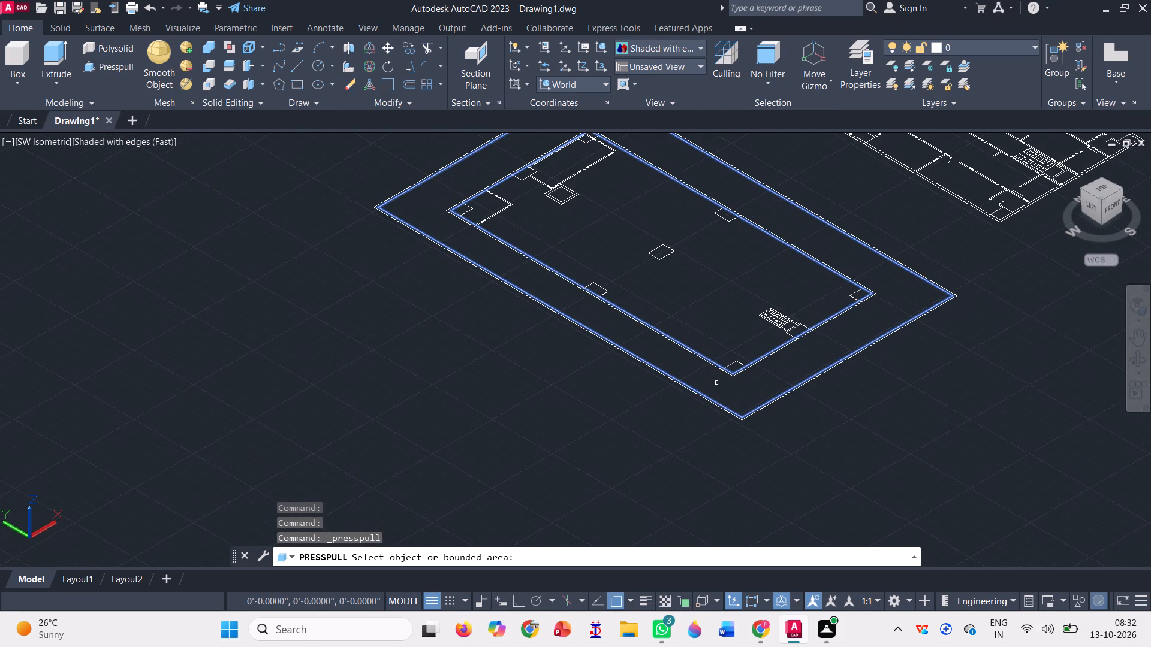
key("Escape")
Copy the double outer boundary of the second row's first plan into the open space northwest of that plan.
scroll(483, 455, "down", 1)
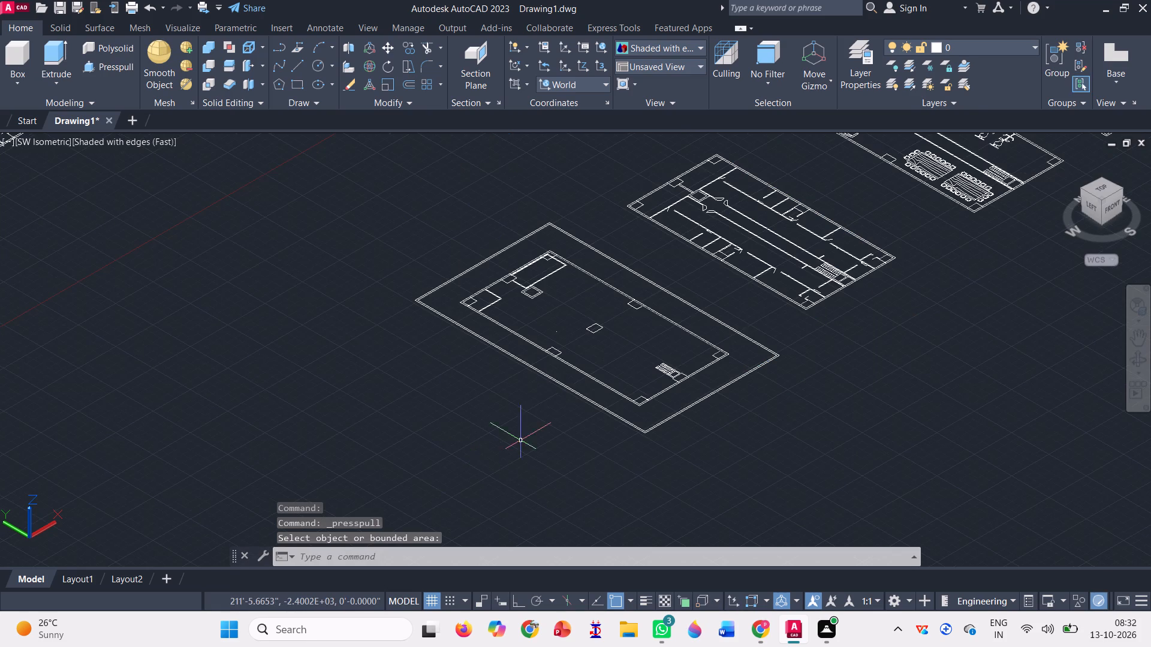
left_click(400, 43)
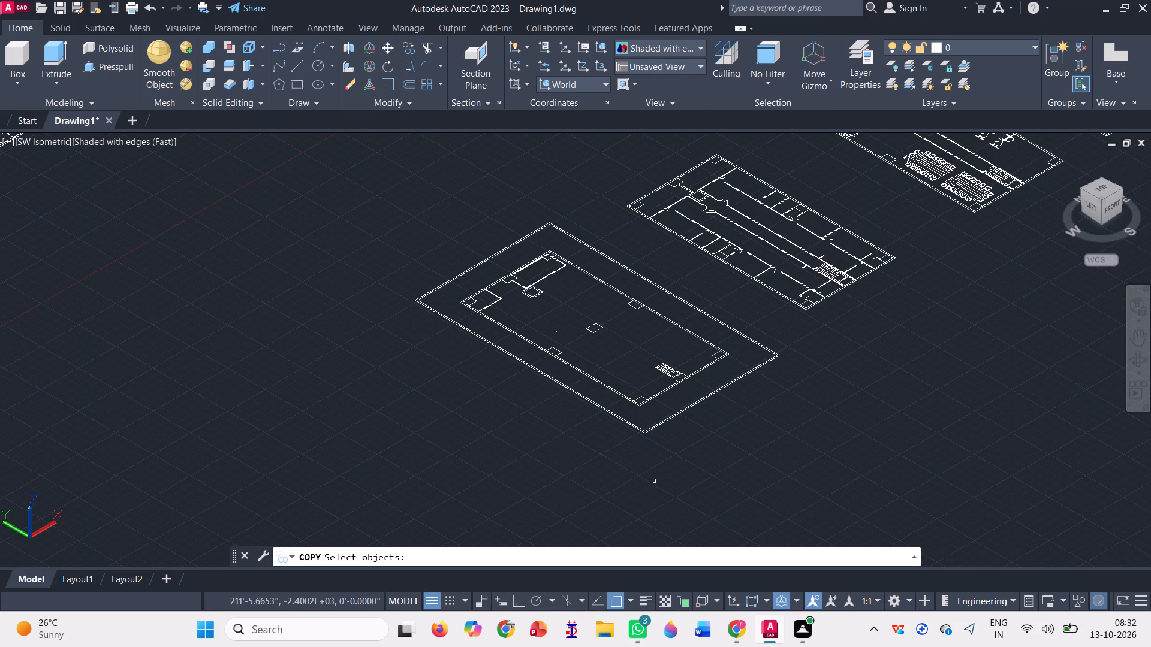
left_click(654, 477)
left_click(620, 417)
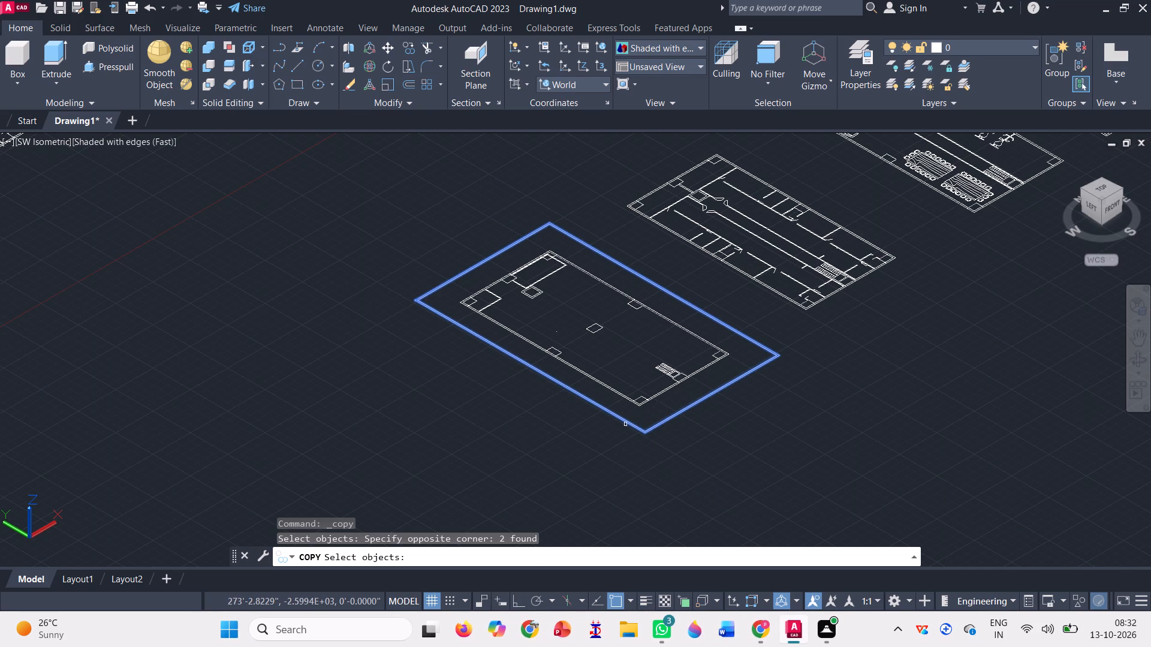
key("space")
left_click(648, 436)
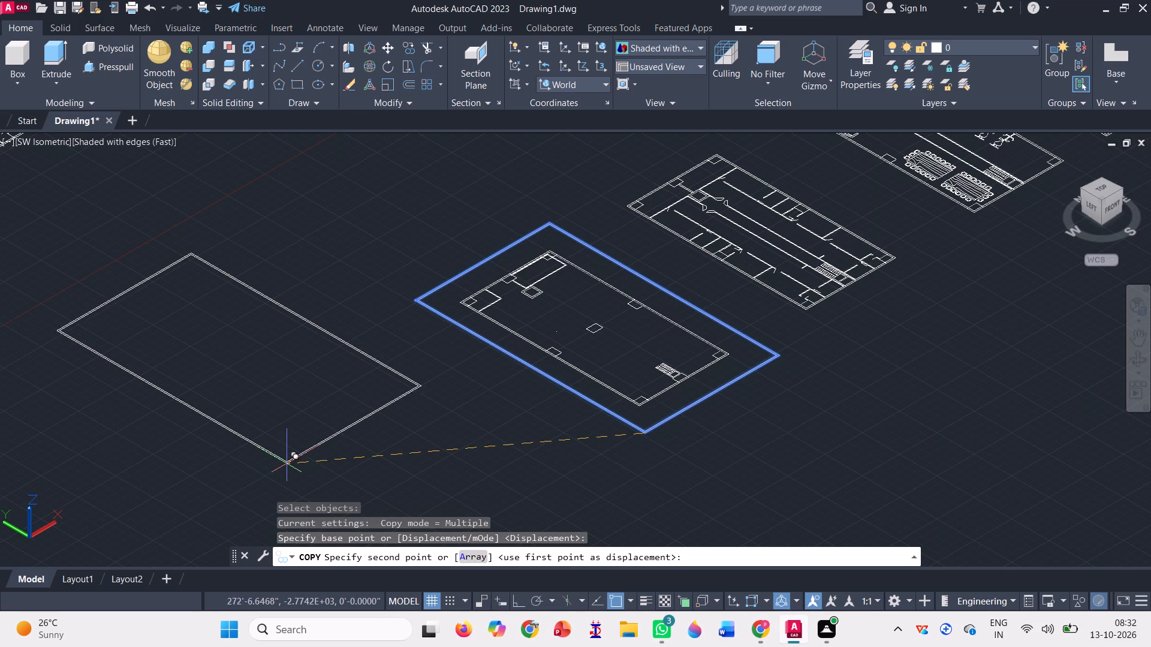
left_click(287, 461)
key("Escape")
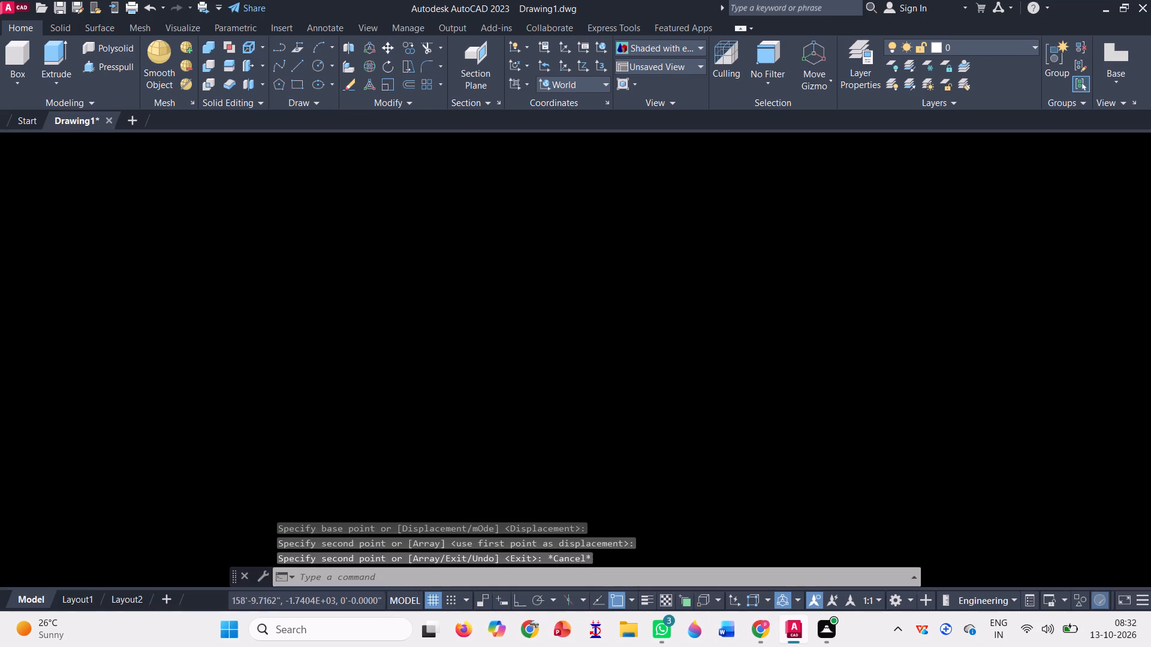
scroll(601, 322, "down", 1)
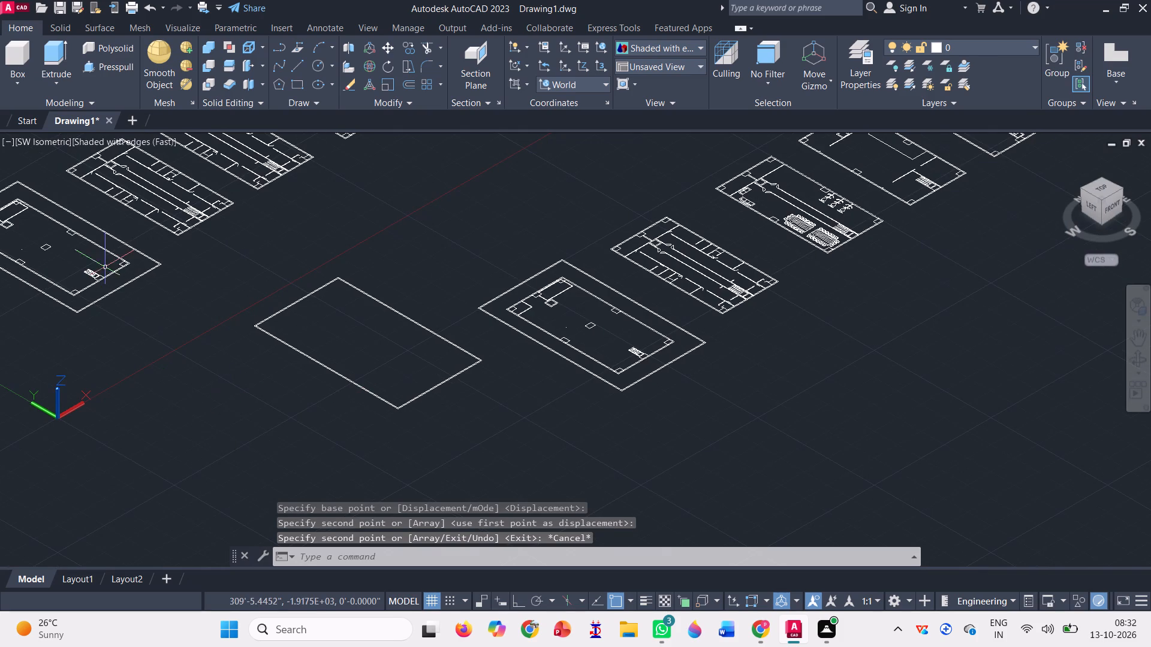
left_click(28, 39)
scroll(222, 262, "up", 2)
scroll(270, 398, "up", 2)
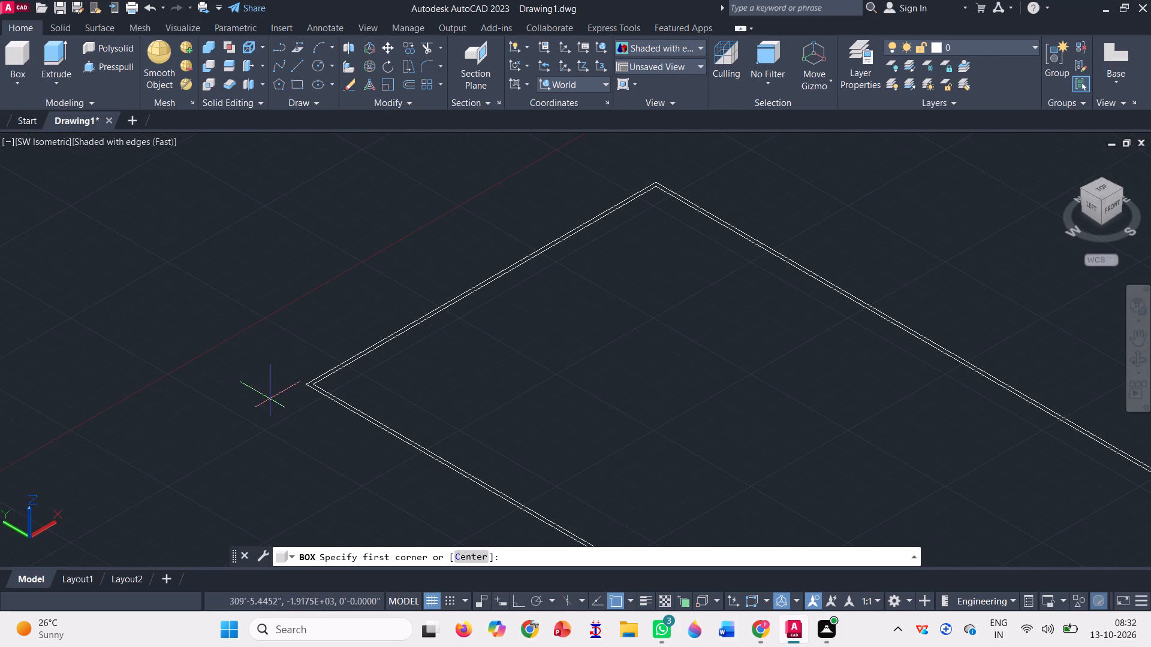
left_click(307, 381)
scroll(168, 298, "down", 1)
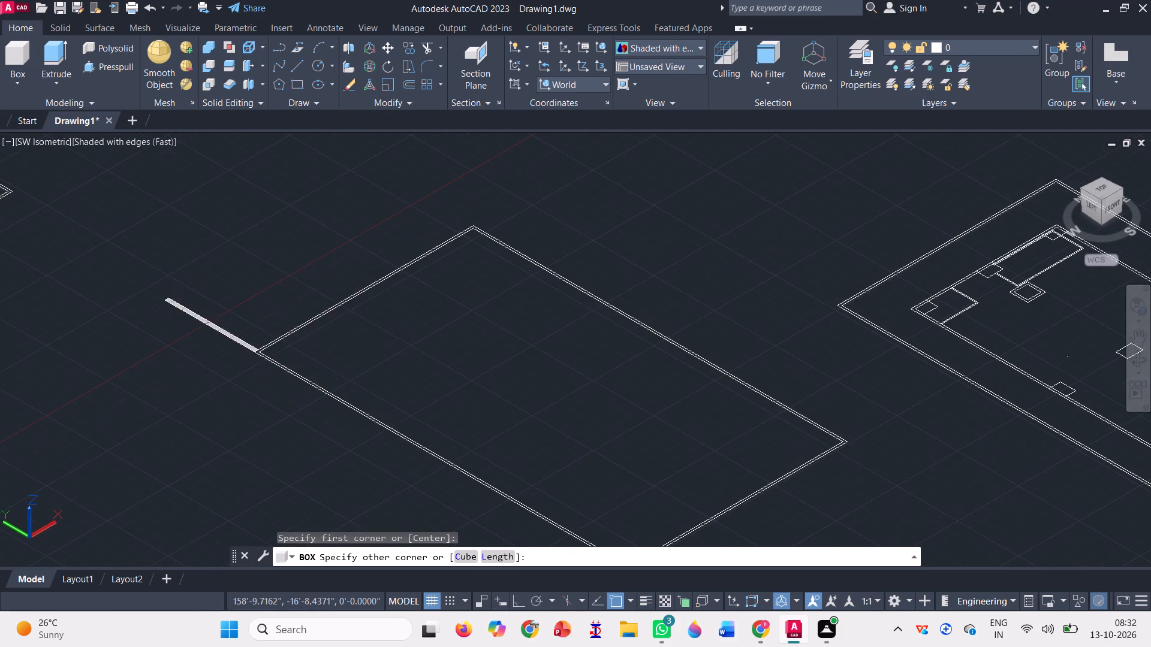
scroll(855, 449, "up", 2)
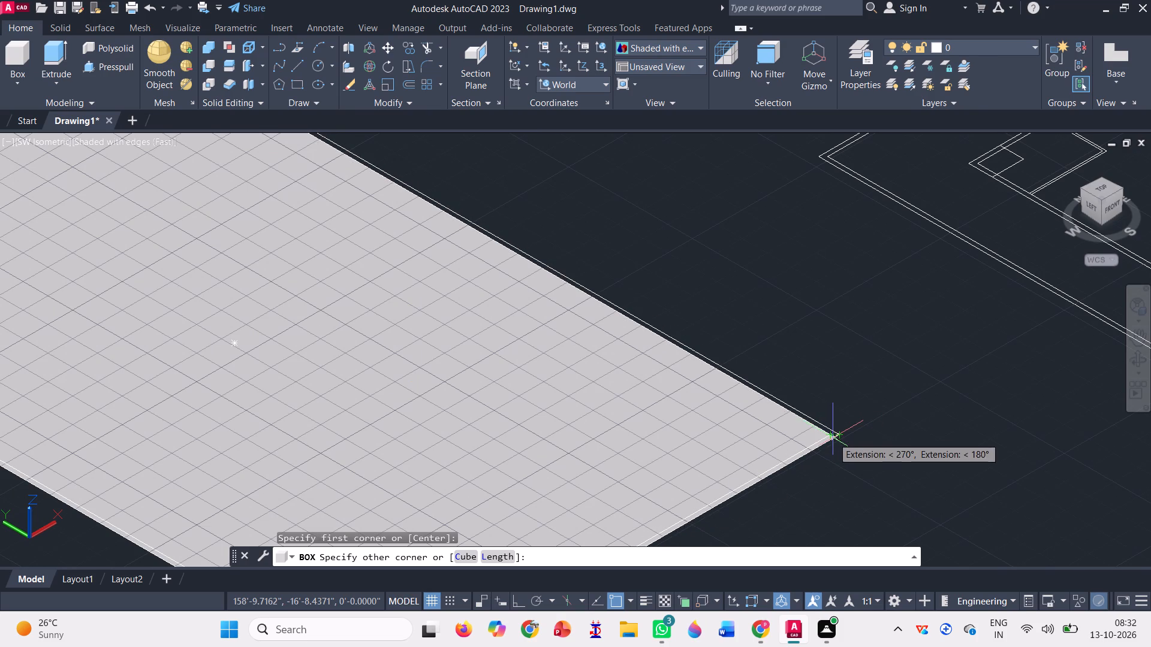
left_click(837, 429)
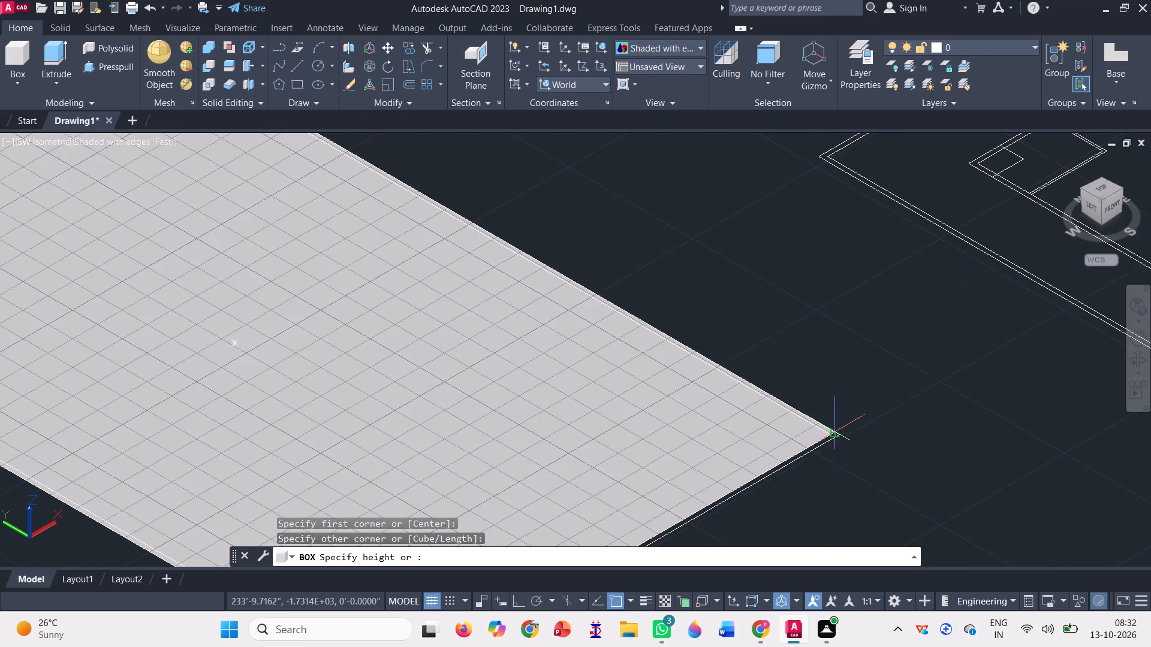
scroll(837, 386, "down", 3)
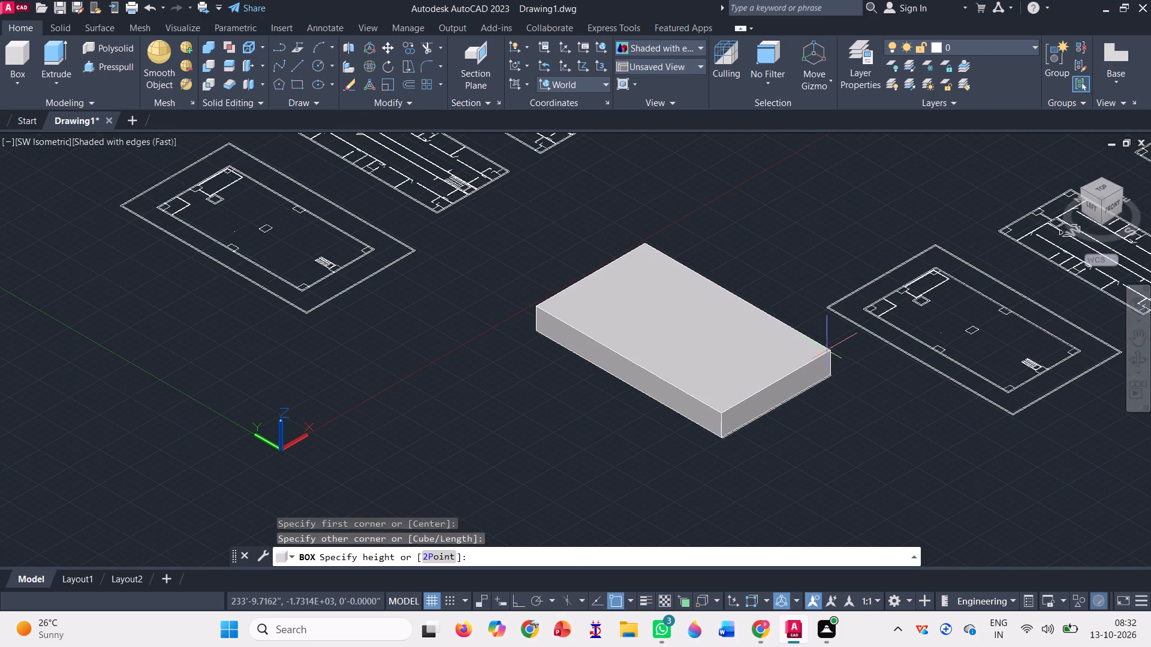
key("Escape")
Draw a 5' high box between opposite corners of the copied outer boundary, from its northeast corner to its southwest corner.
left_click(12, 36)
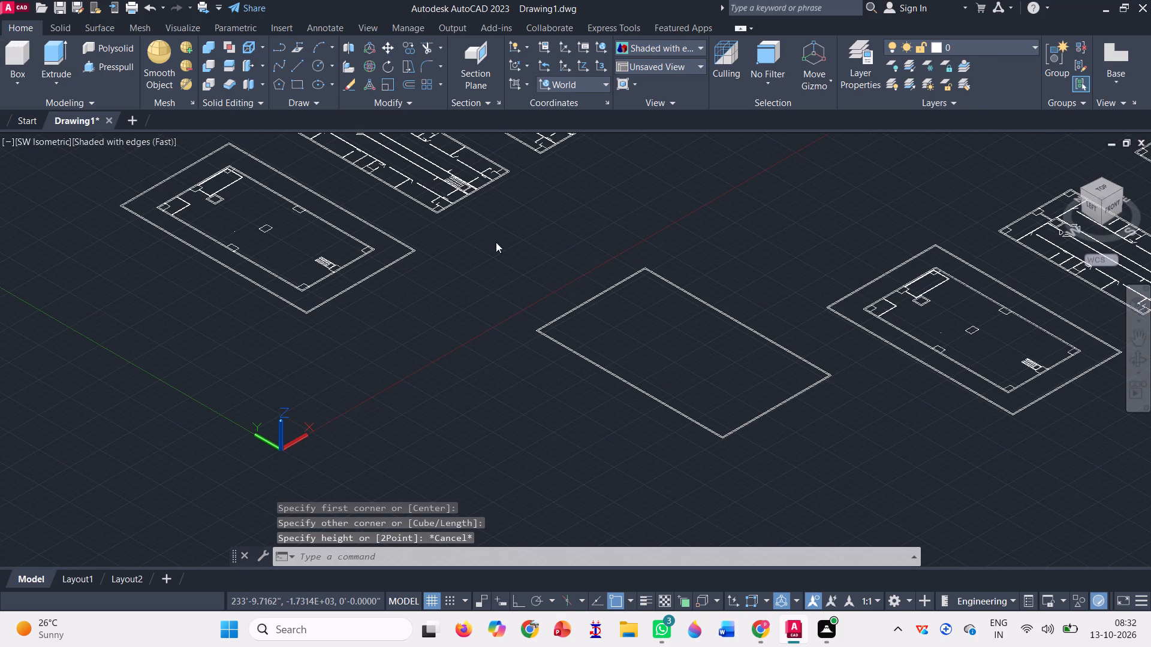
scroll(715, 283, "up", 2)
scroll(617, 217, "up", 4)
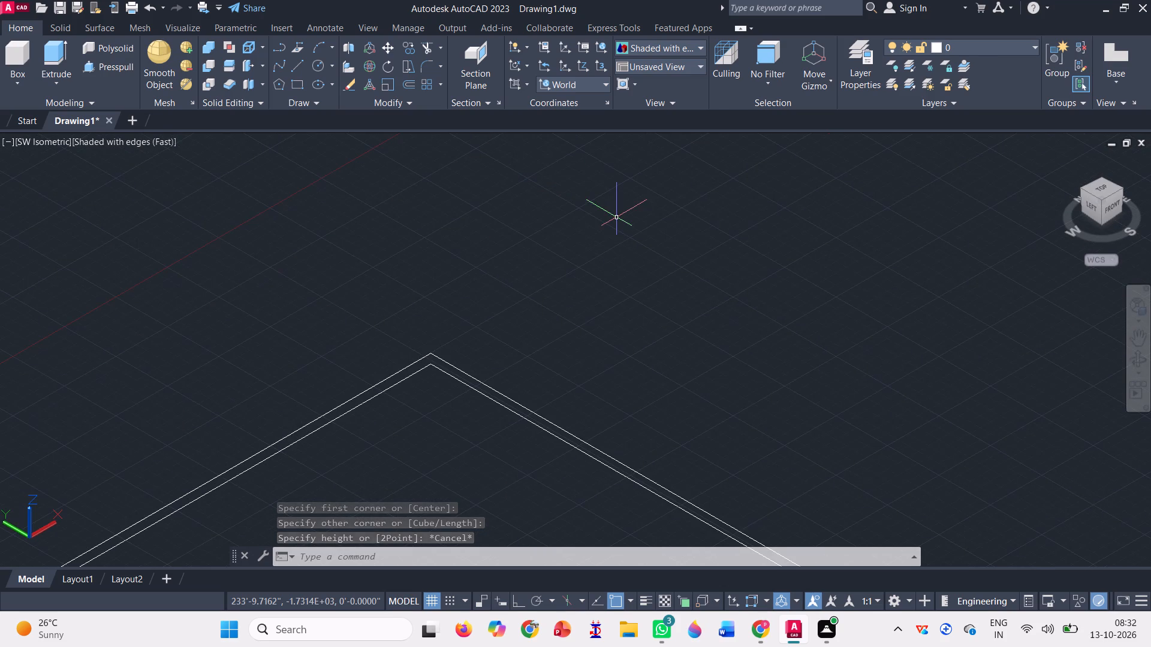
scroll(450, 365, "up", 3)
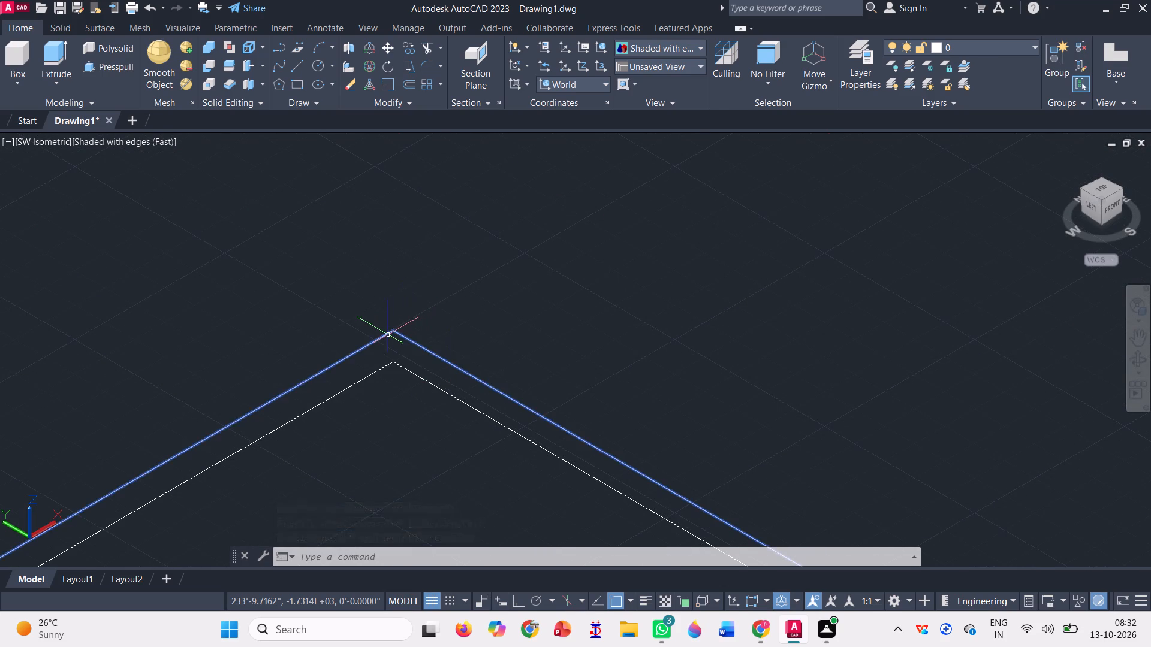
left_click(23, 47)
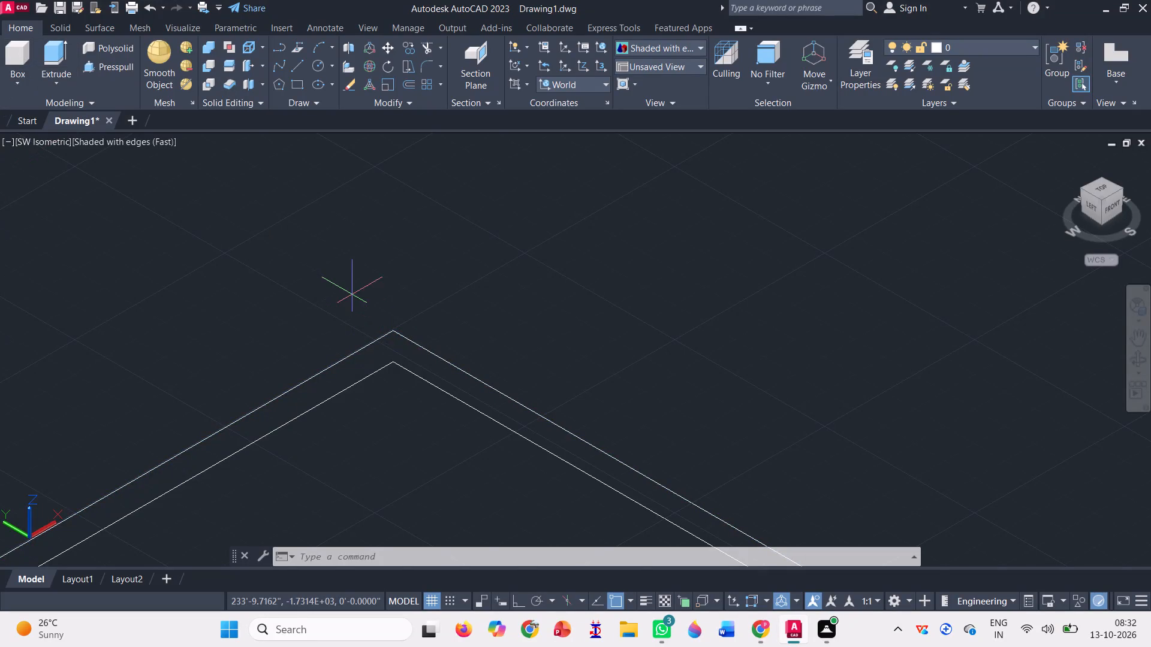
left_click(393, 330)
scroll(422, 277, "down", 7)
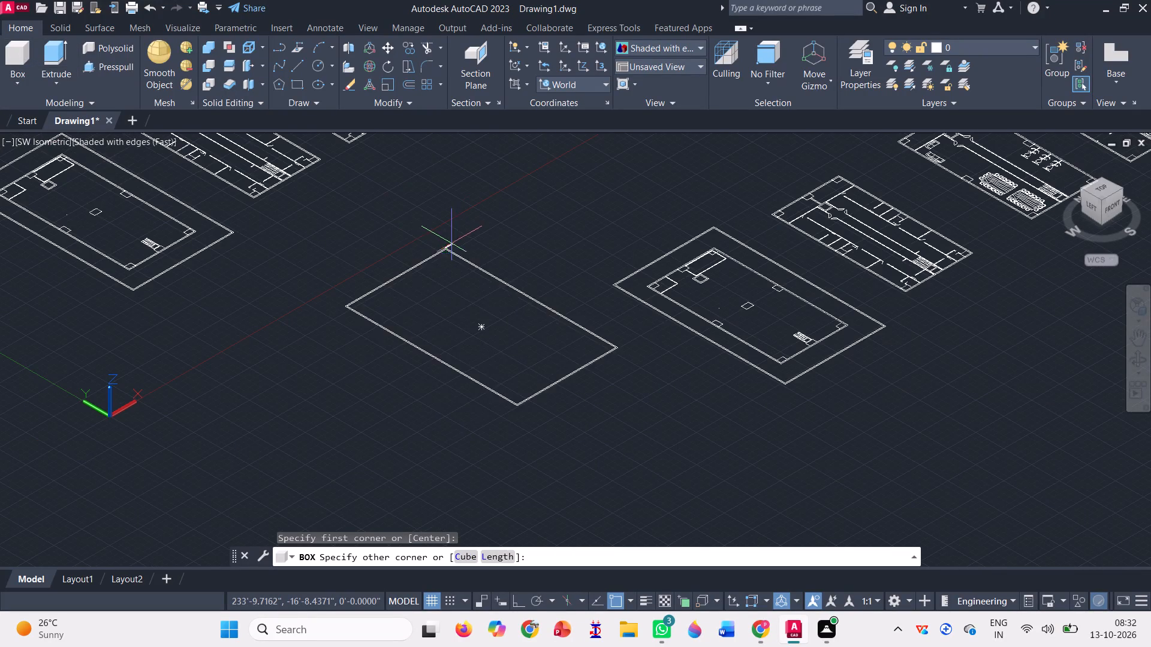
scroll(537, 402, "up", 2)
scroll(480, 401, "up", 3)
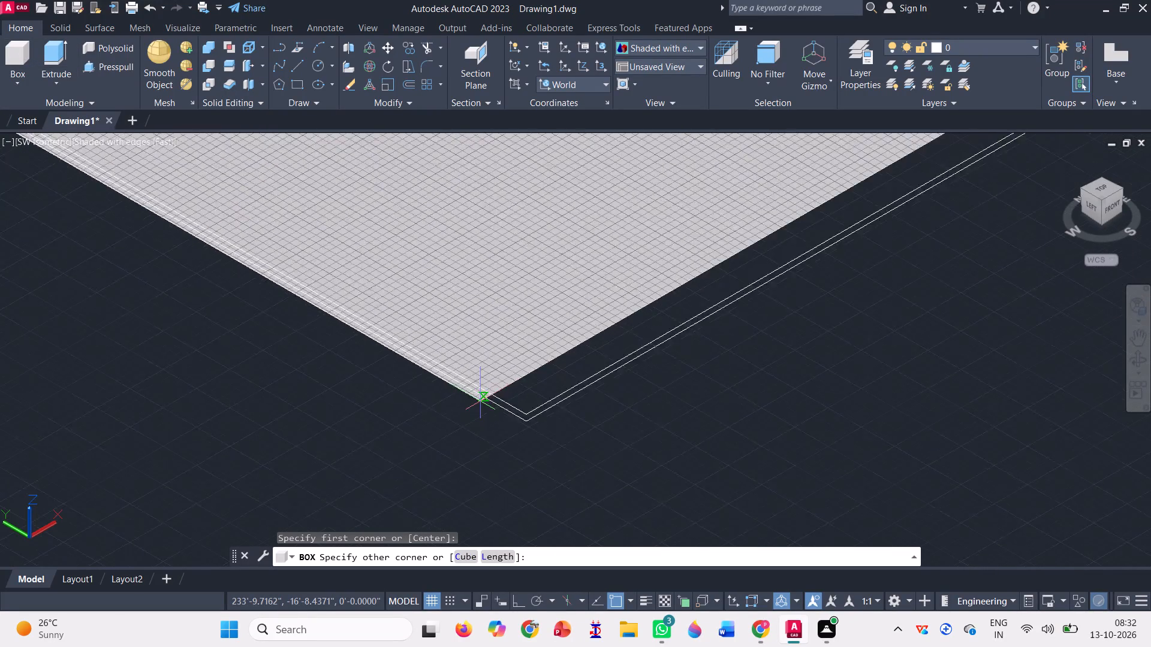
scroll(480, 397, "up", 1)
scroll(555, 430, "up", 3)
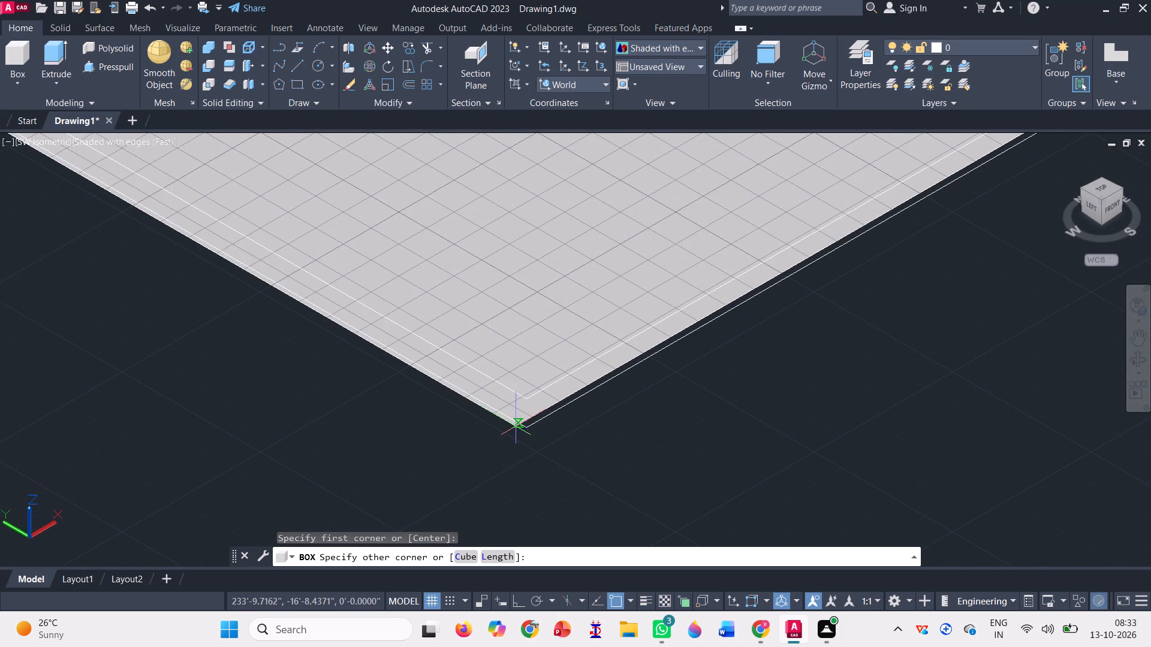
left_click(528, 428)
scroll(526, 428, "down", 5)
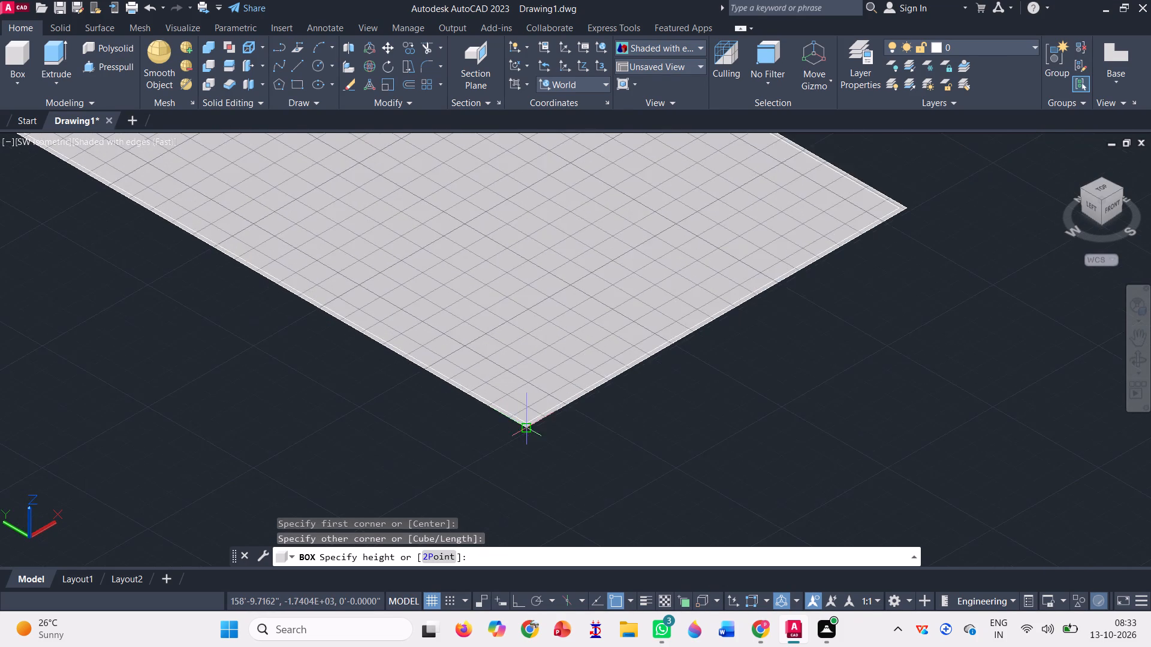
scroll(528, 430, "down", 3)
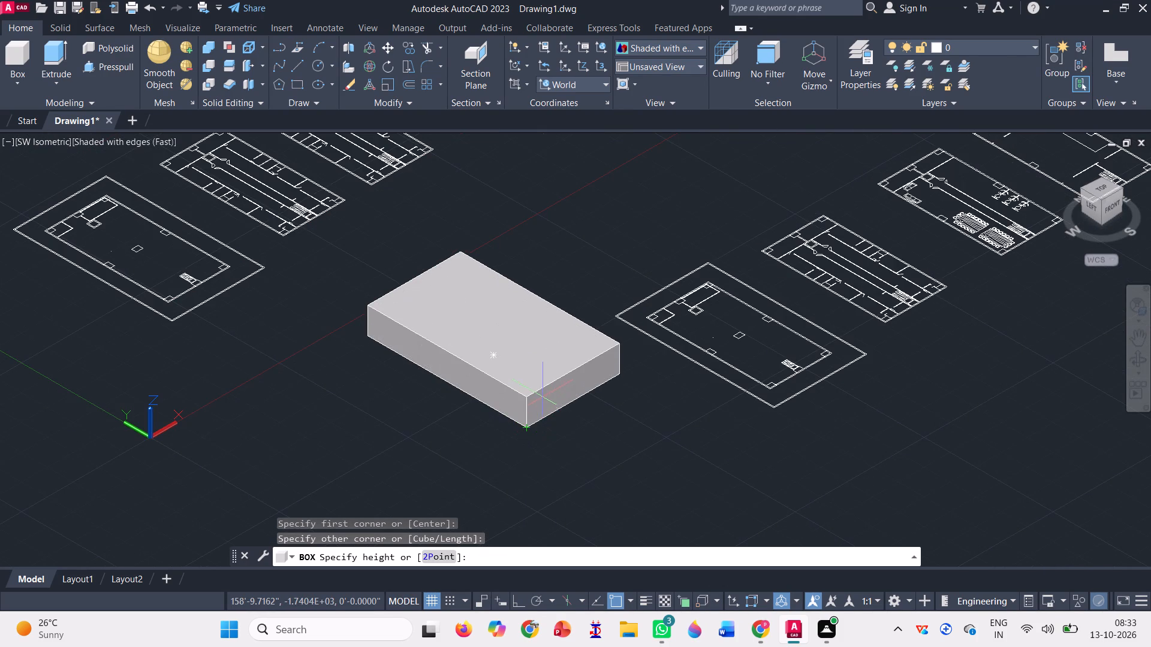
type("5'")
key("Return")
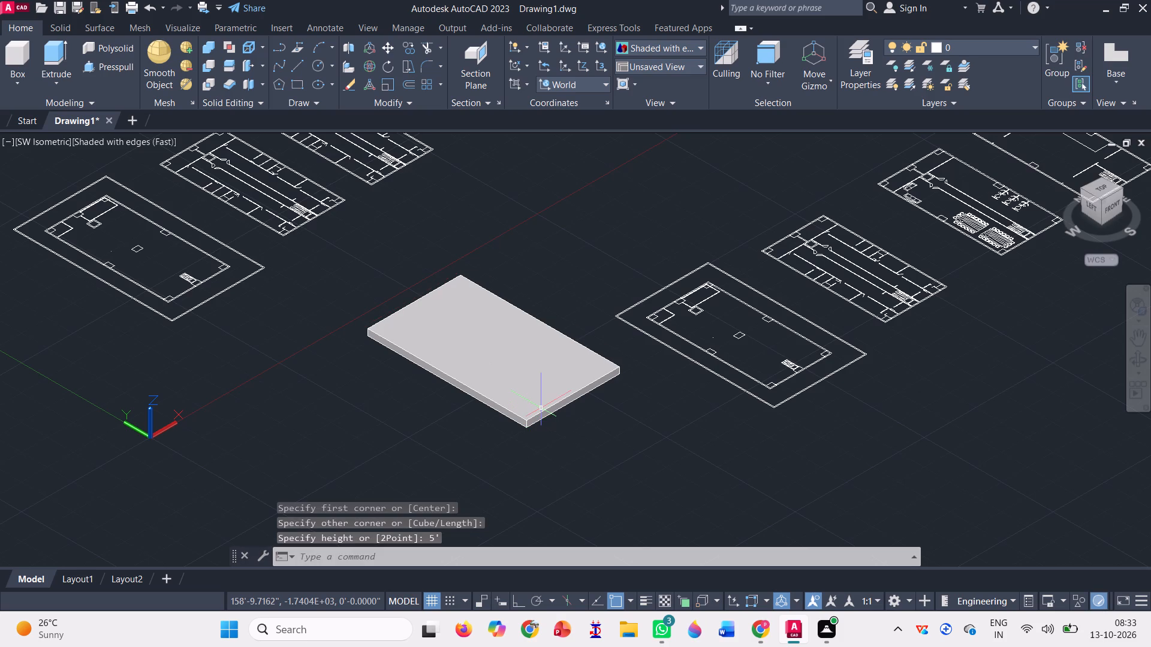
Move the box straight down along the Z axis, clear of the boundary outlines, to about Z -33'-6".
scroll(516, 350, "up", 1)
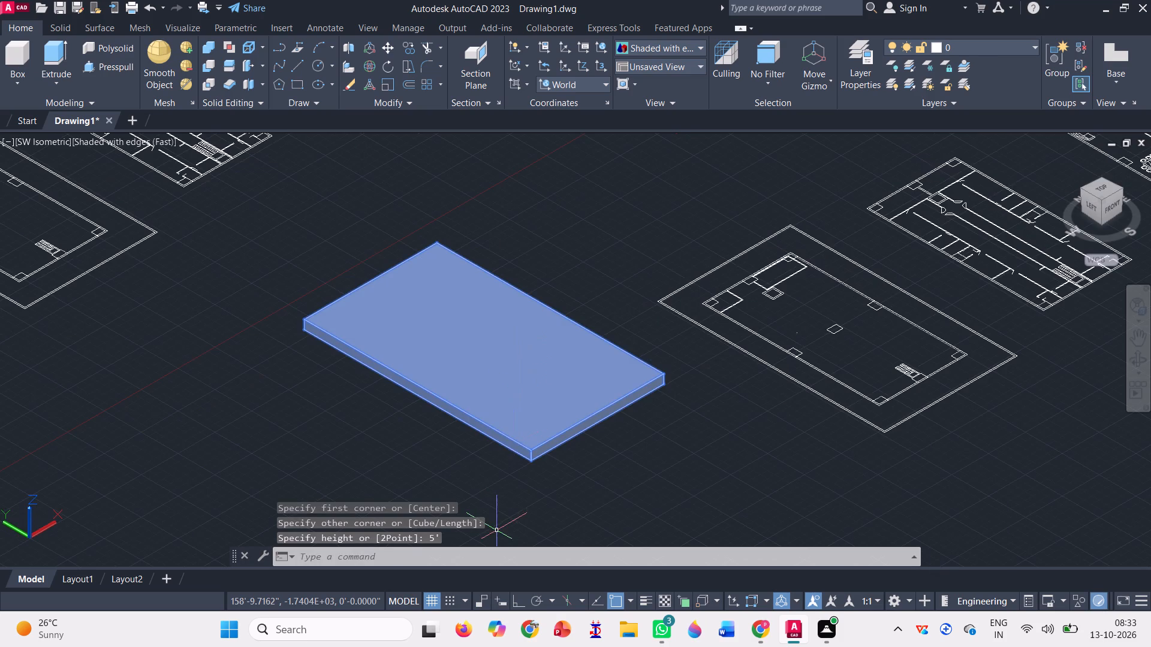
scroll(534, 473, "down", 1)
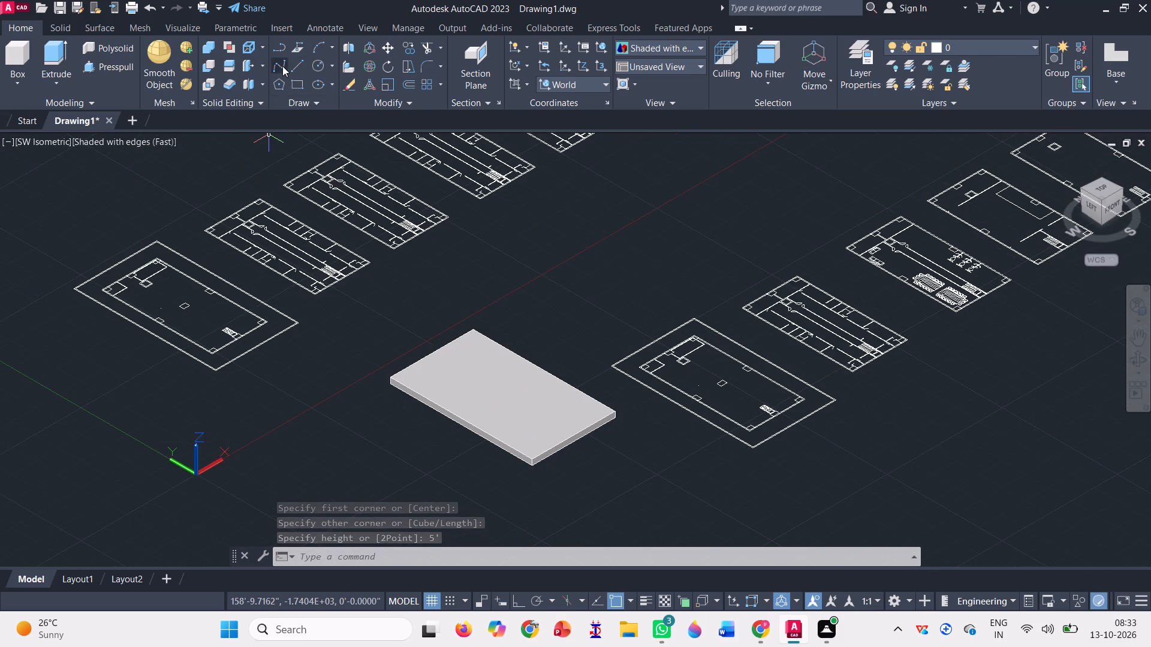
left_click(523, 421)
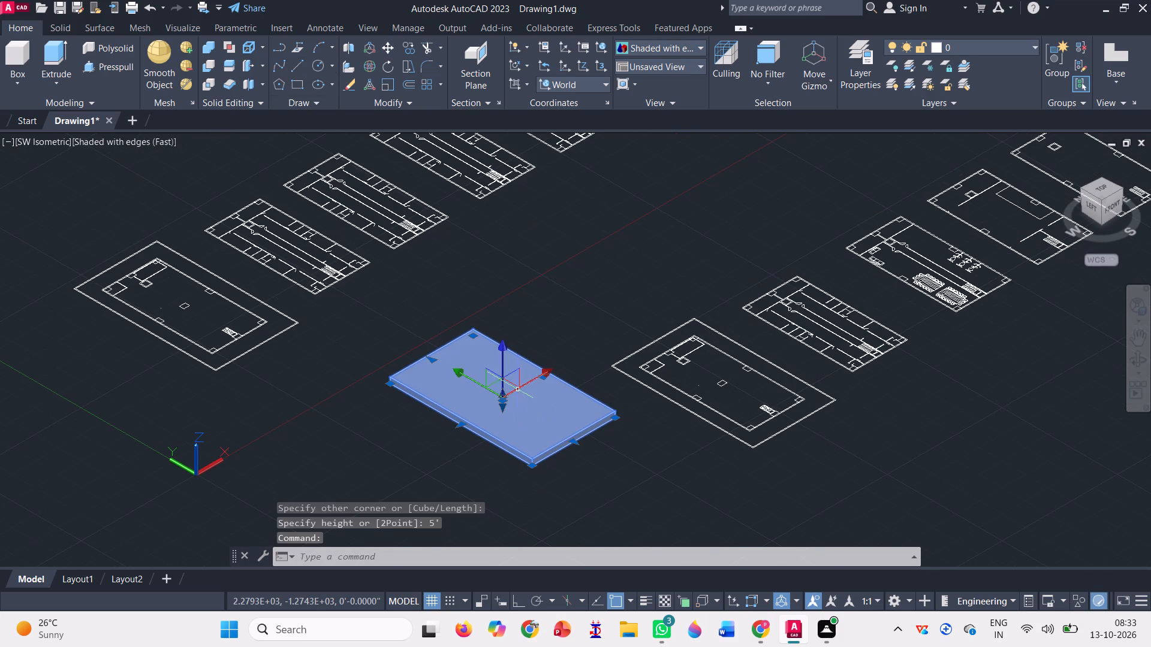
left_click_drag(500, 352, 503, 396)
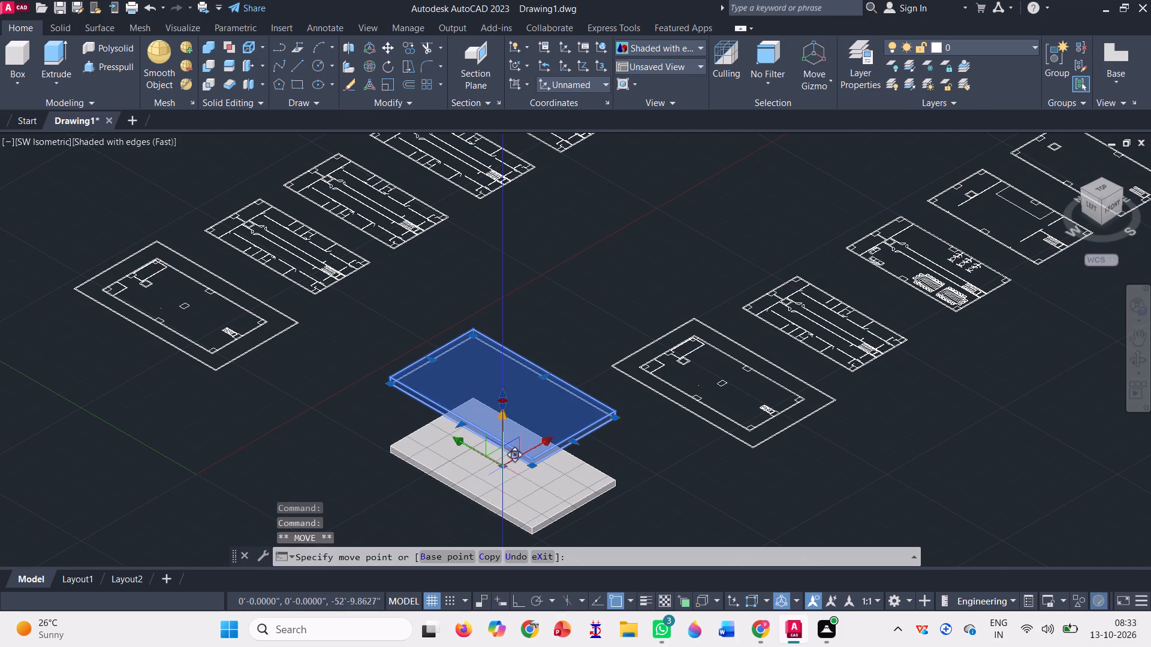
left_click(506, 445)
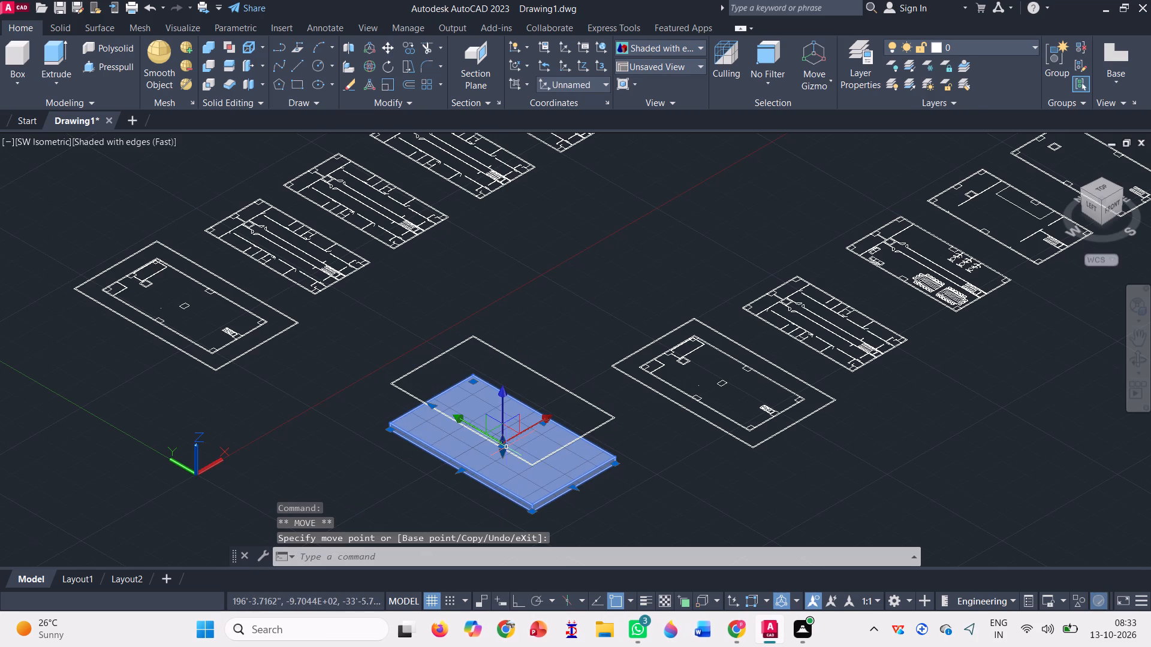
scroll(522, 505, "up", 3)
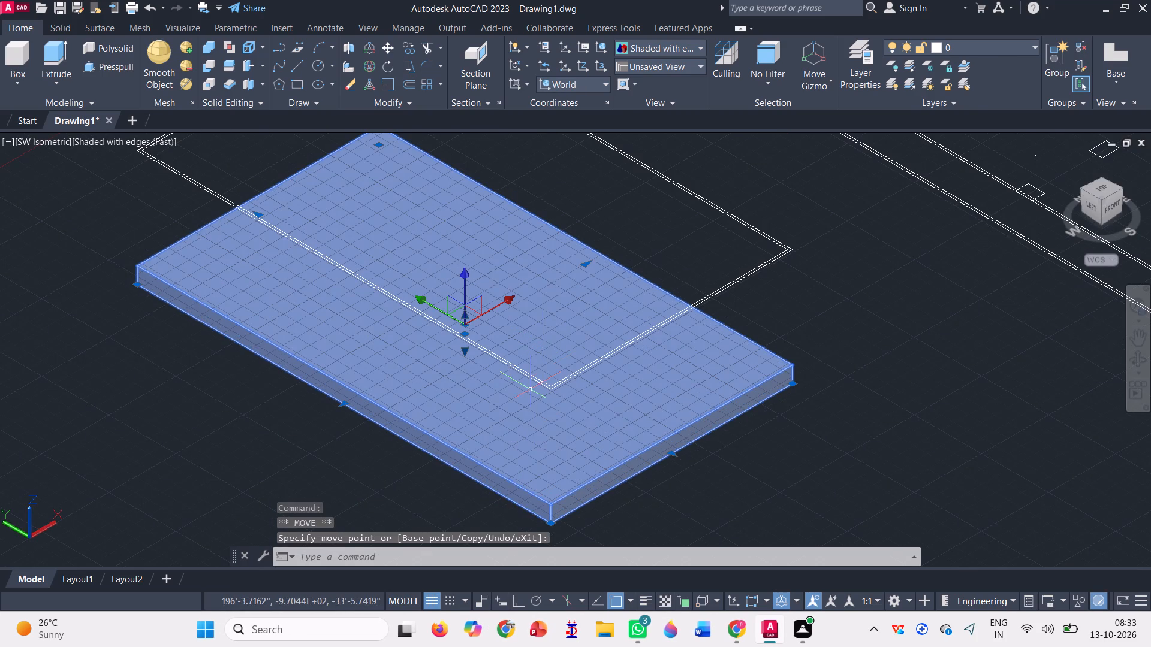
scroll(530, 389, "down", 1)
key("Escape")
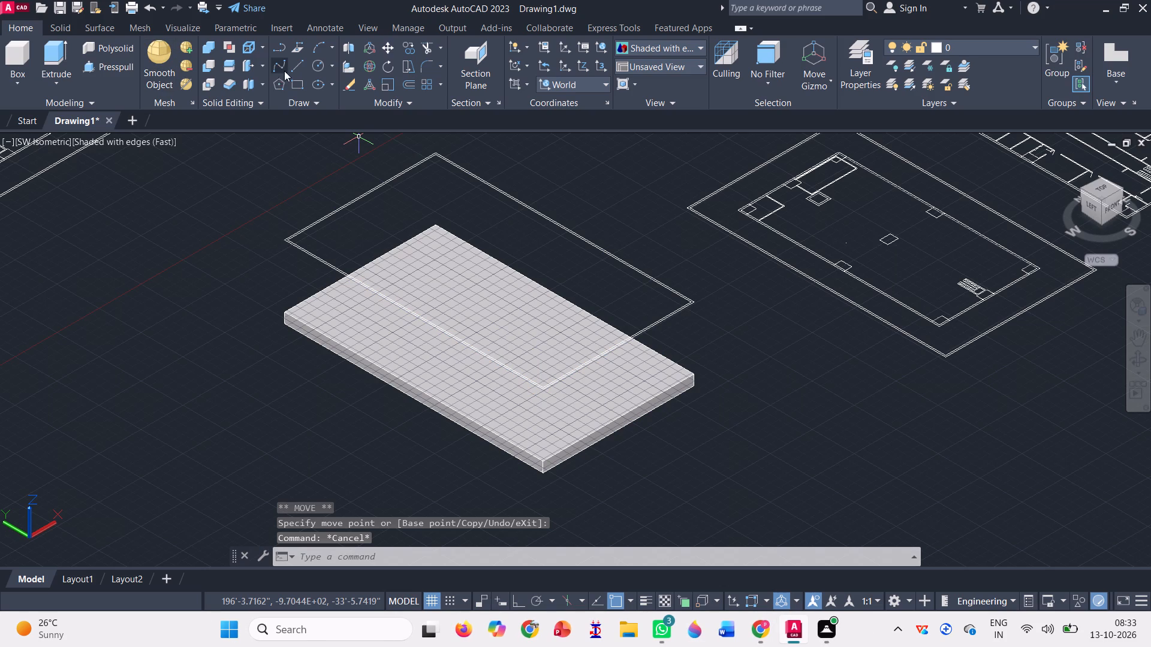
Move both boundary outlines down onto the box's top face, matching their outer southwest corner to the box's top southwest corner.
left_click(386, 47)
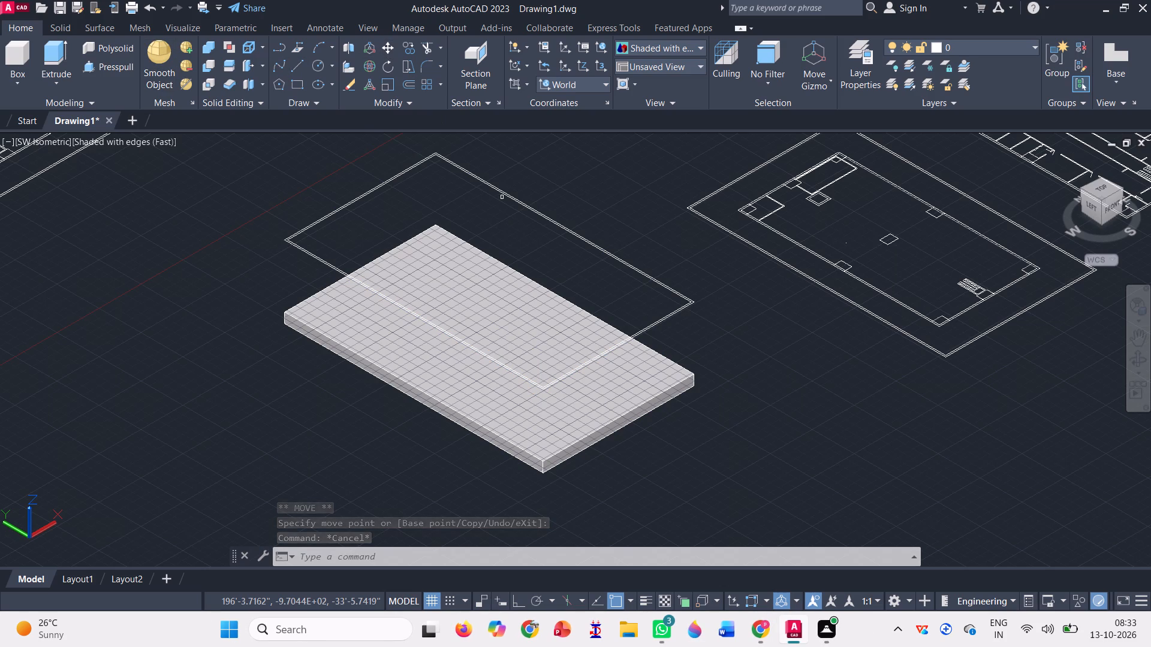
left_click(504, 204)
left_click(490, 160)
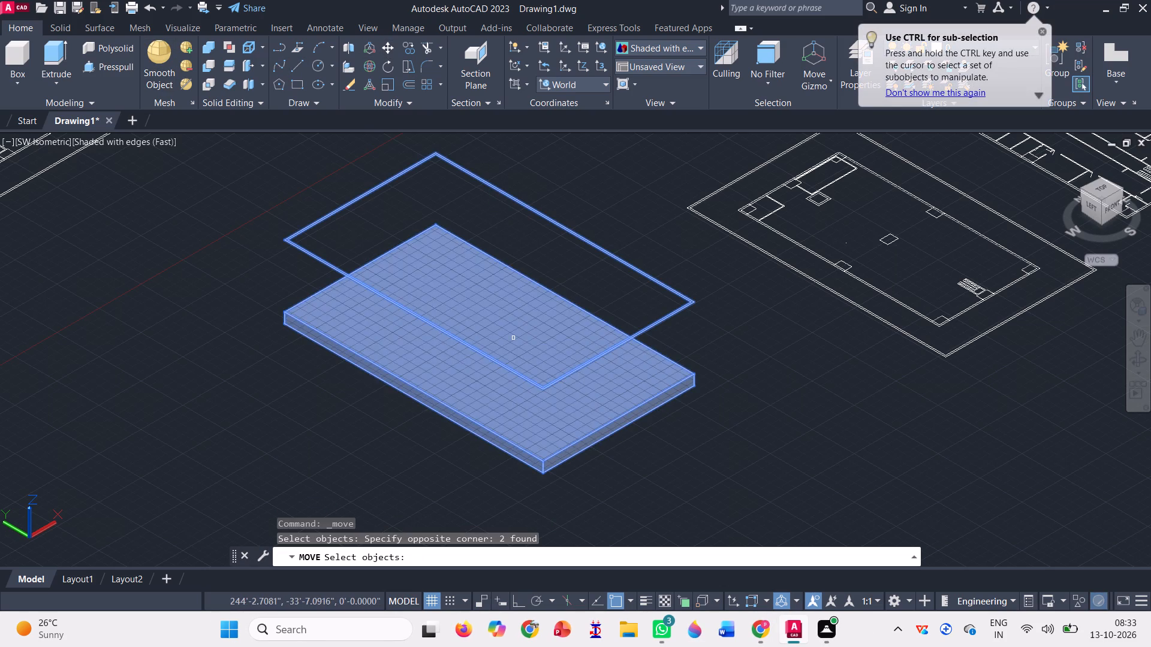
key("space")
scroll(545, 439, "up", 3)
scroll(531, 312, "up", 2)
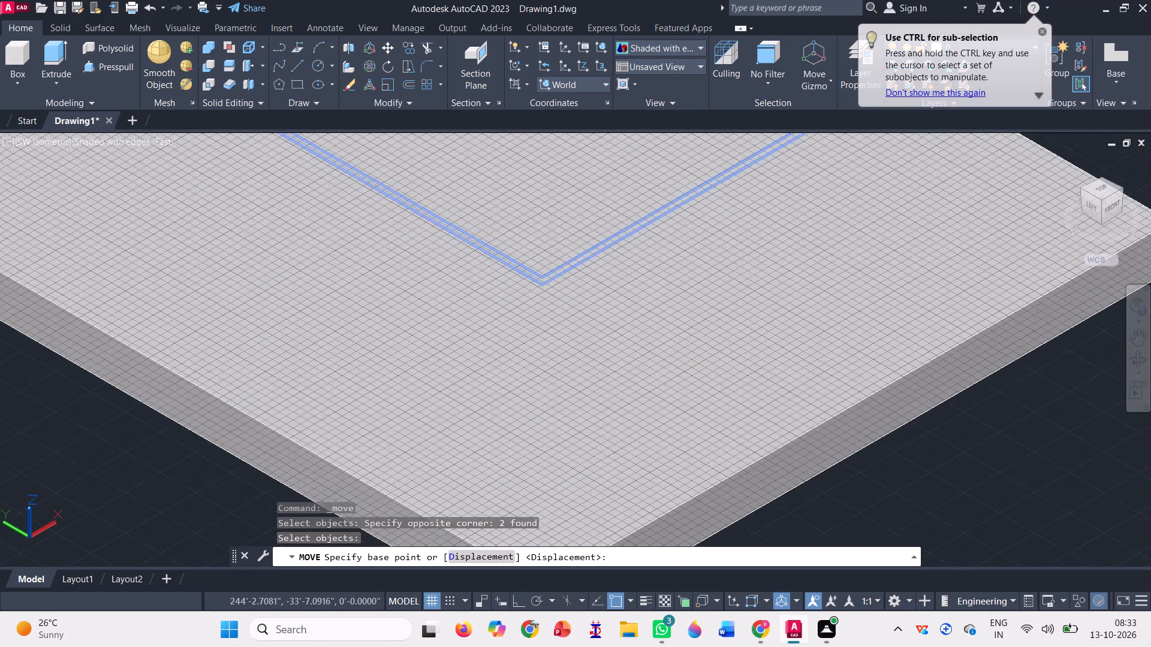
scroll(531, 310, "up", 1)
left_click(553, 254)
scroll(551, 242, "down", 3)
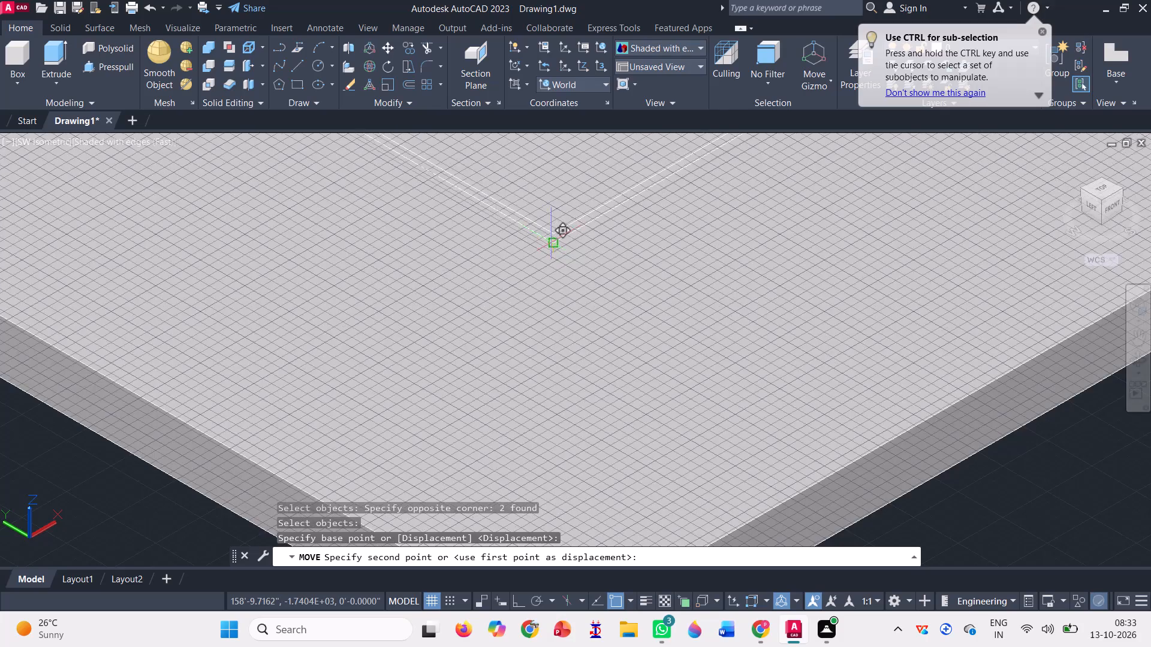
scroll(550, 216, "down", 2)
scroll(562, 376, "up", 2)
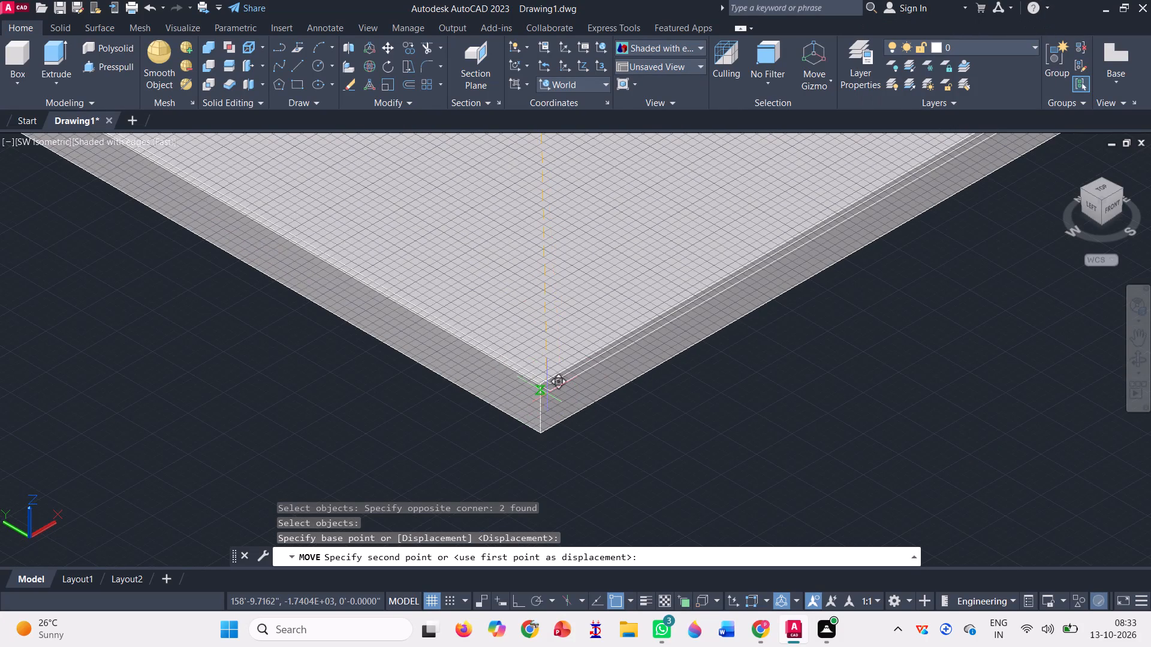
scroll(545, 393, "up", 3)
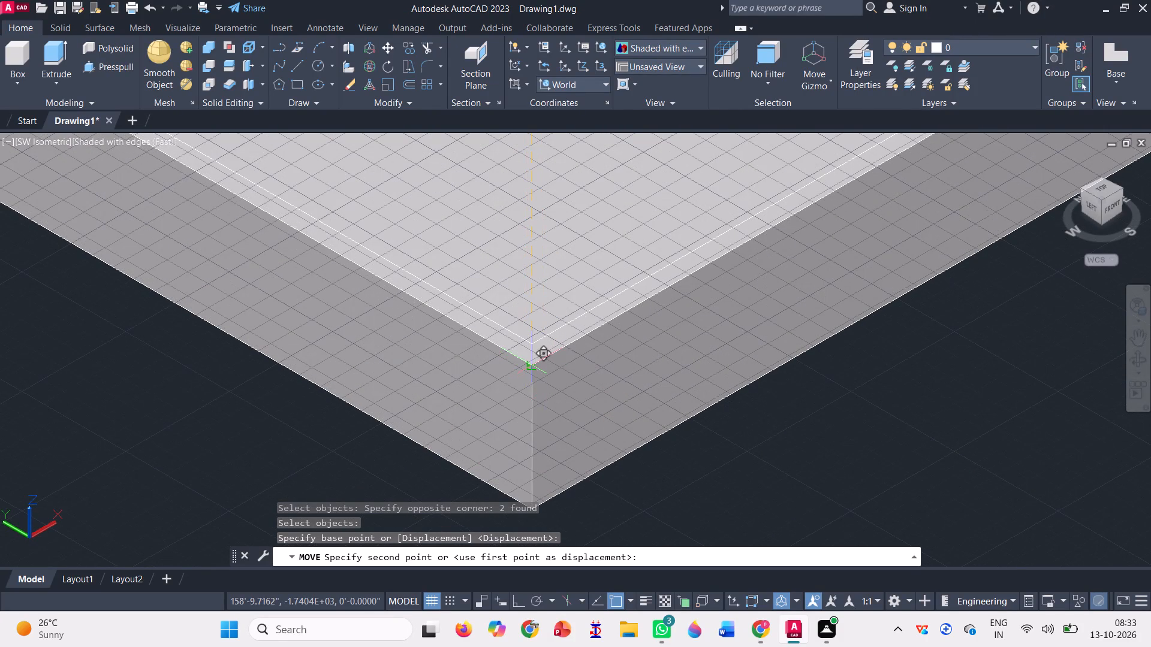
left_click(530, 365)
scroll(528, 365, "down", 3)
scroll(535, 416, "down", 3)
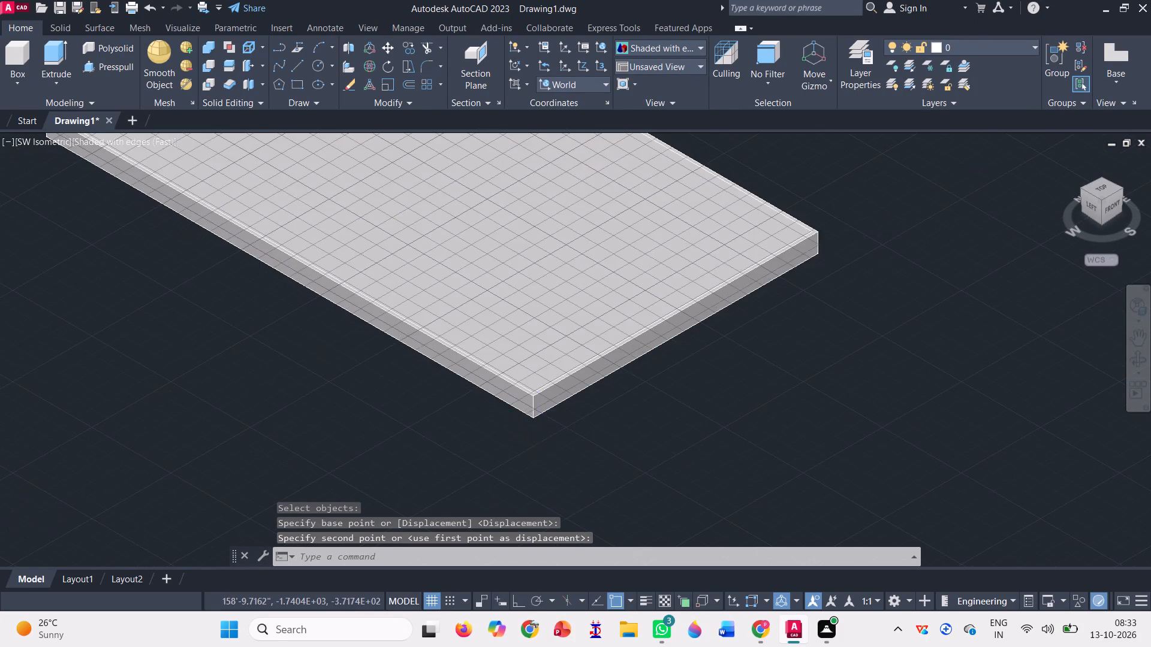
scroll(539, 451, "down", 1)
Presspull the area inside the inner boundary down through the box to hollow it into a thin perimeter wall.
left_click(91, 65)
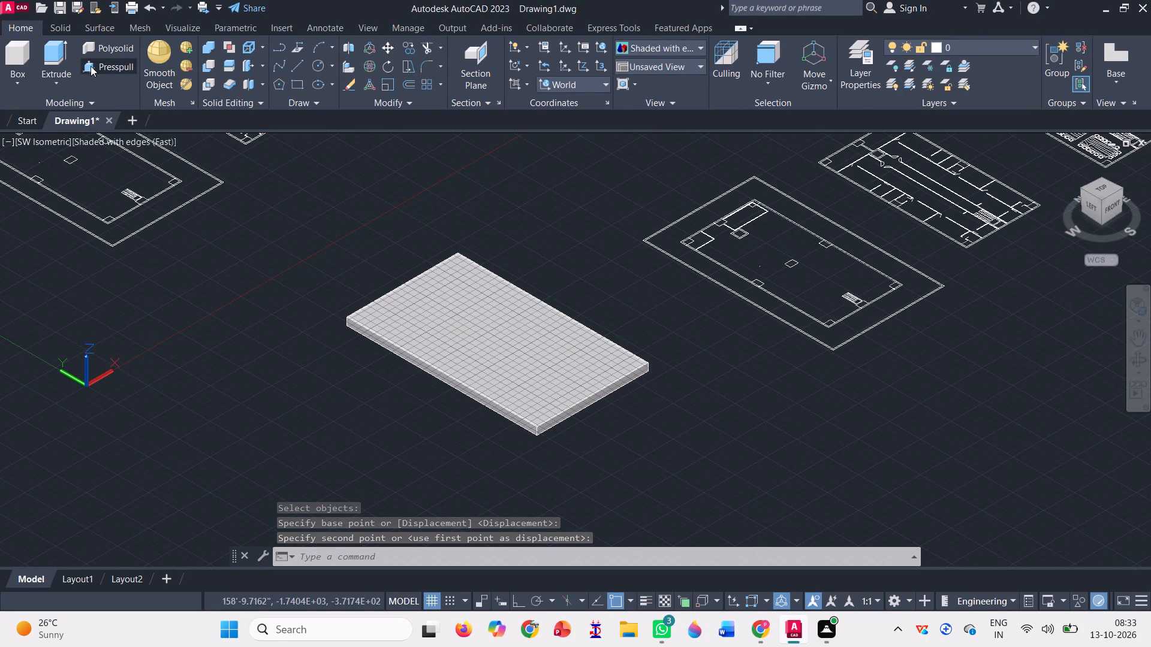
scroll(473, 392, "up", 1)
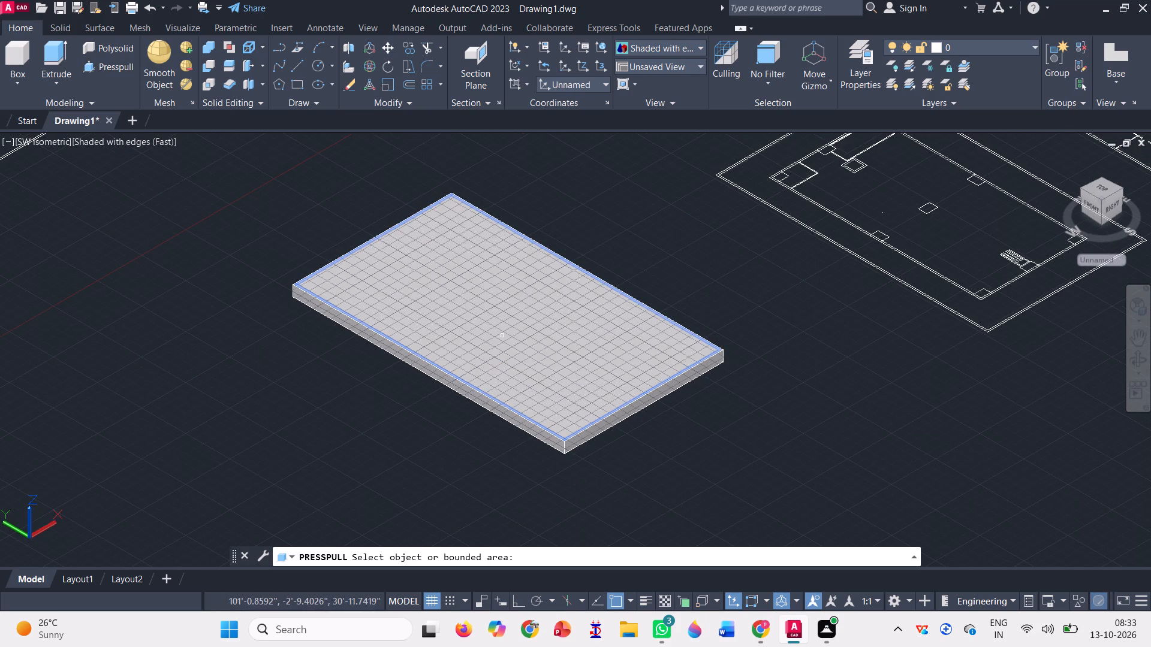
left_click(502, 333)
left_click(444, 446)
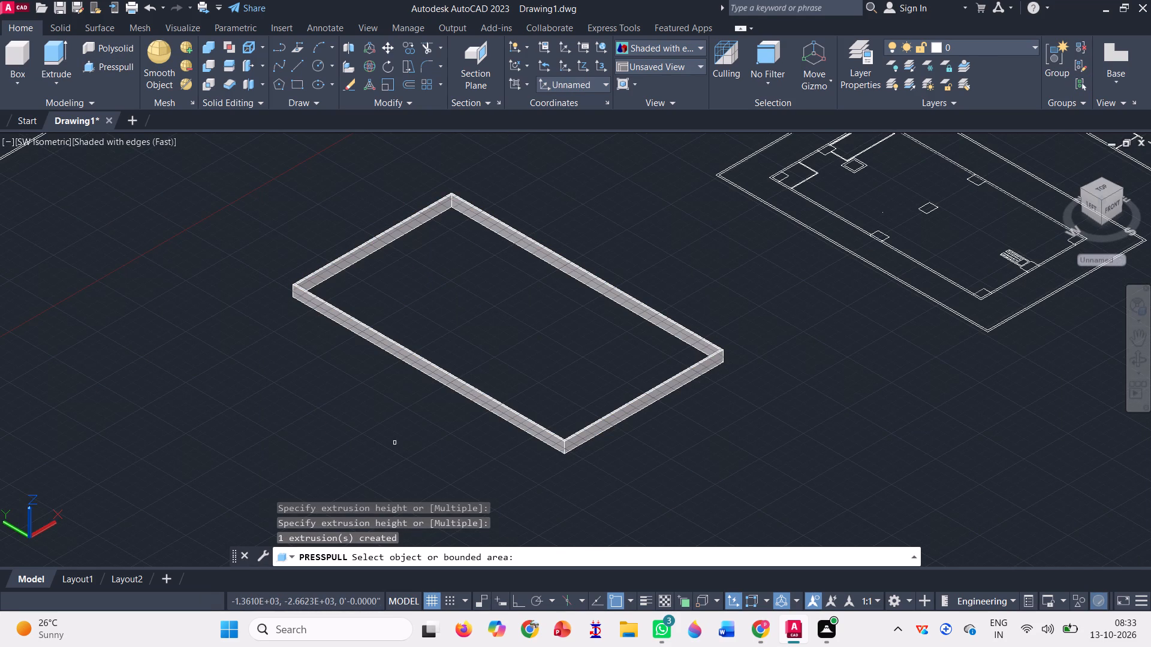
key("Escape")
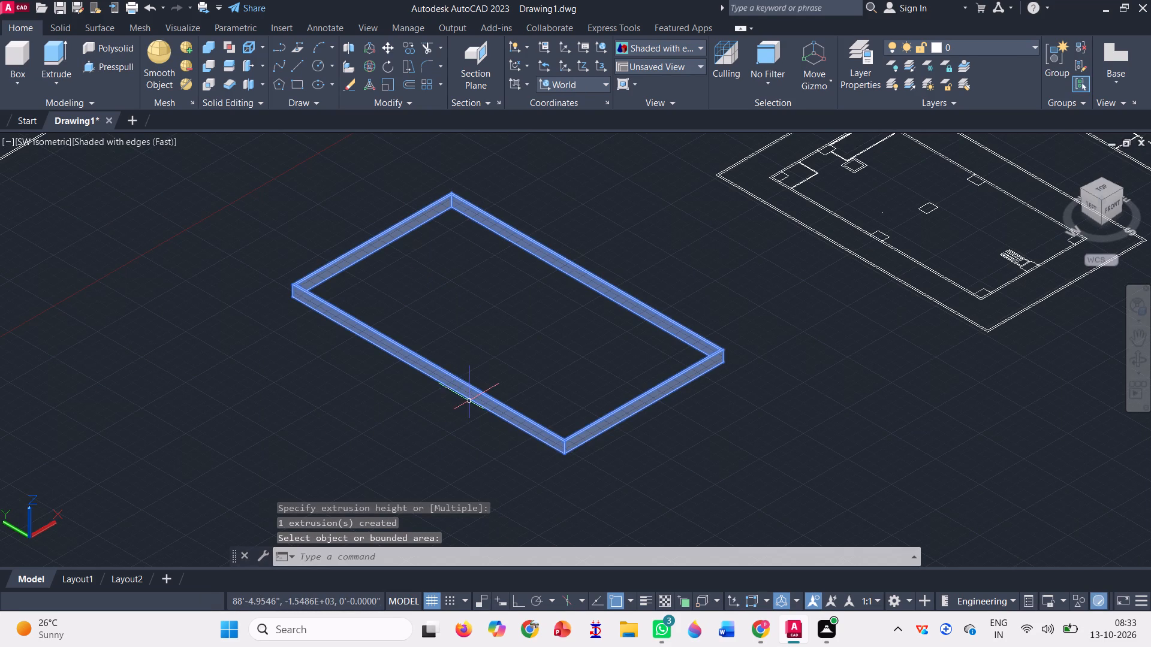
Move the hollowed perimeter wall straight up along the Z axis by about 55'-6", clear of the boundary outlines beneath it.
left_click(469, 391)
left_click_drag(511, 276, 508, 322)
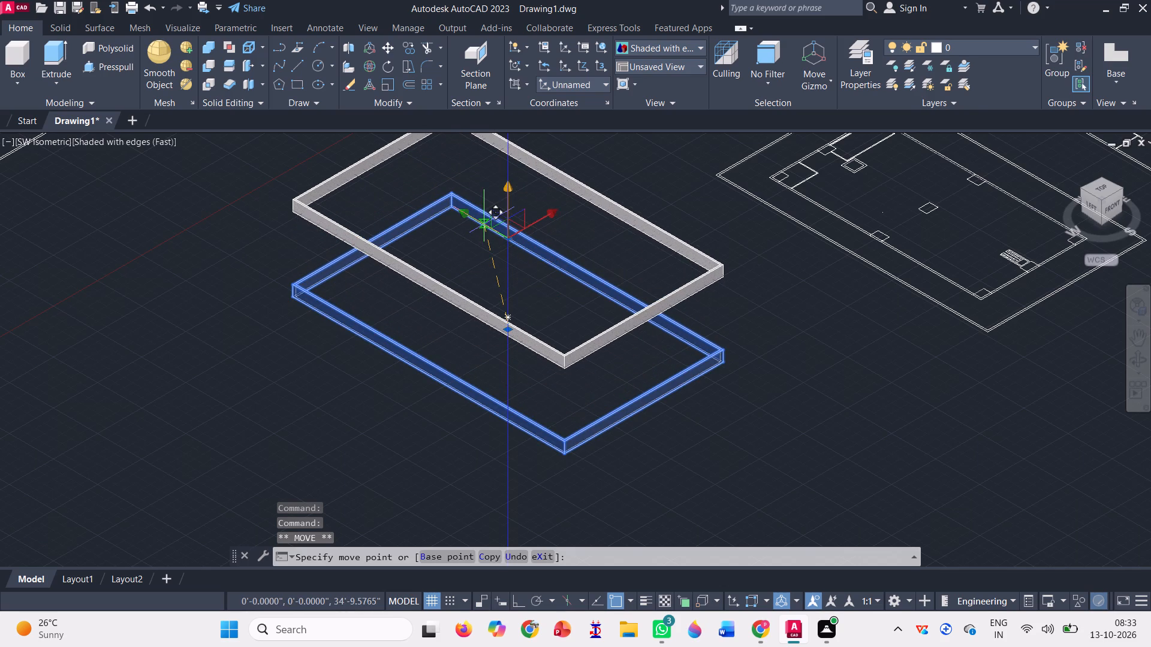
left_click(480, 214)
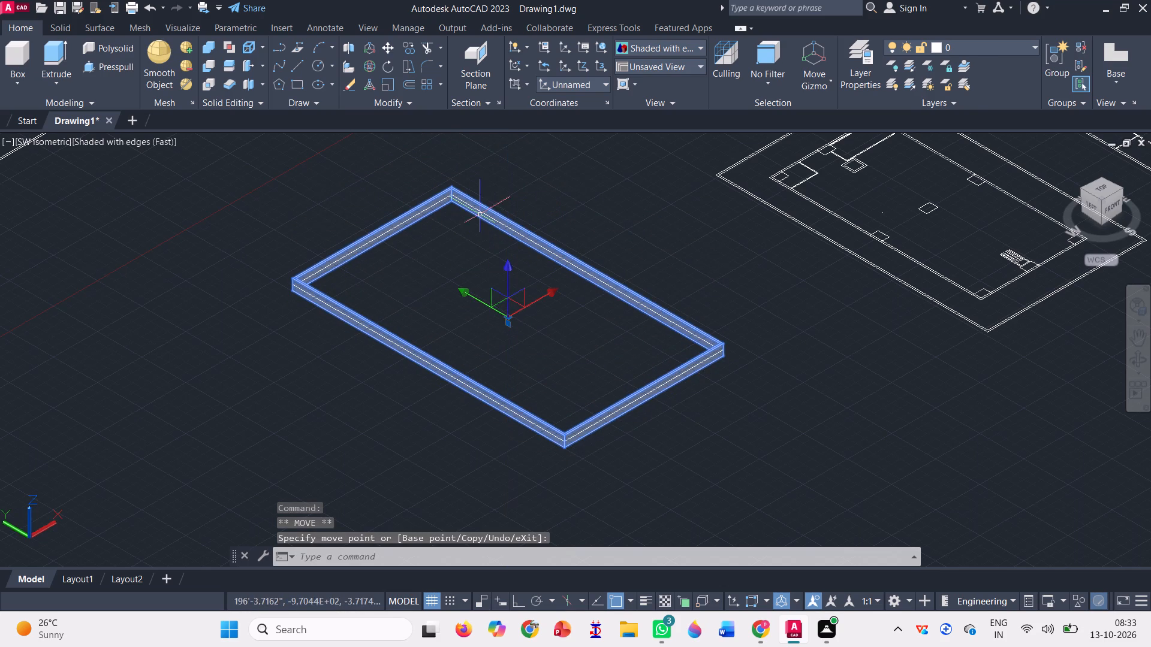
scroll(520, 491, "down", 1)
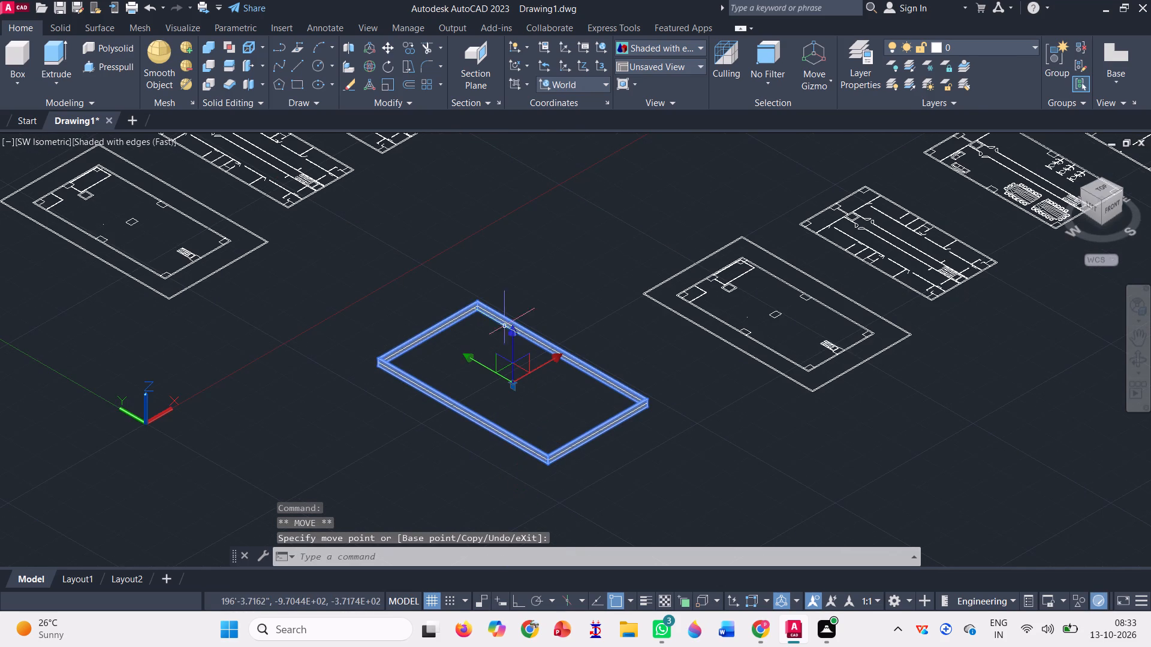
left_click_drag(510, 340, 513, 382)
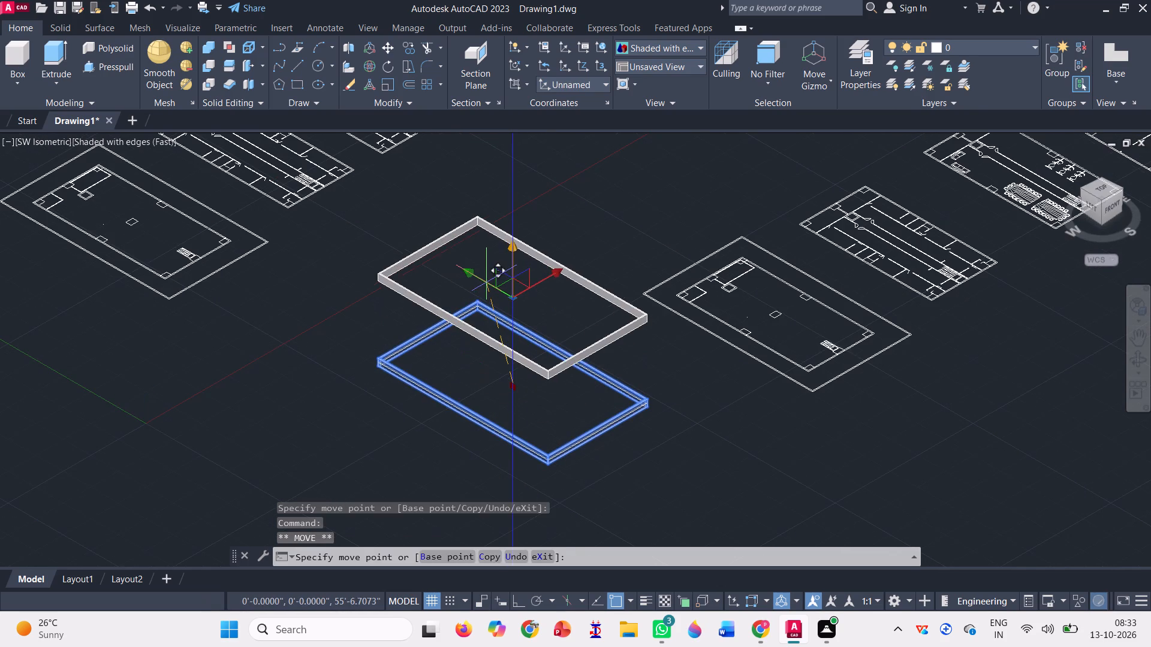
left_click(486, 281)
scroll(573, 570, "up", 2)
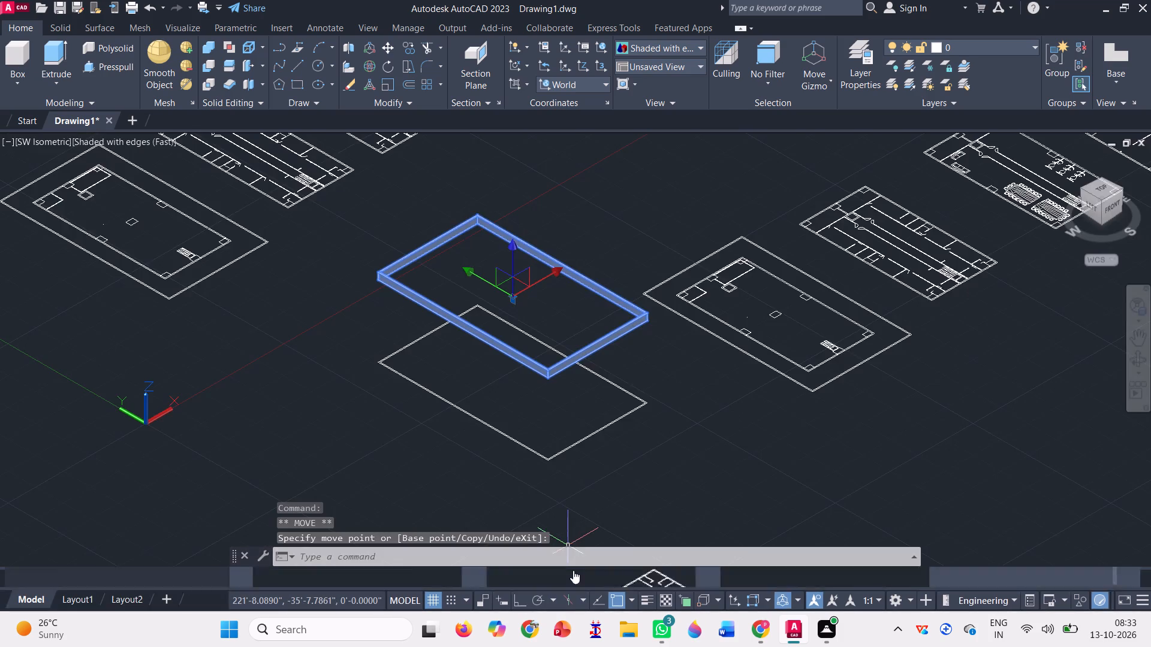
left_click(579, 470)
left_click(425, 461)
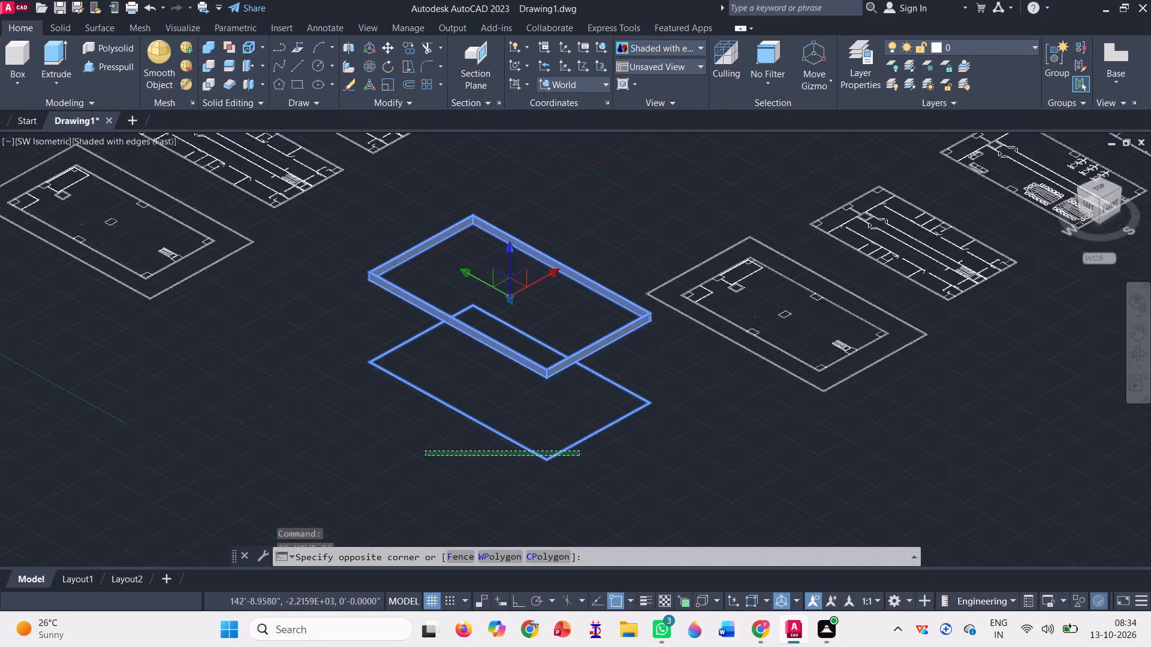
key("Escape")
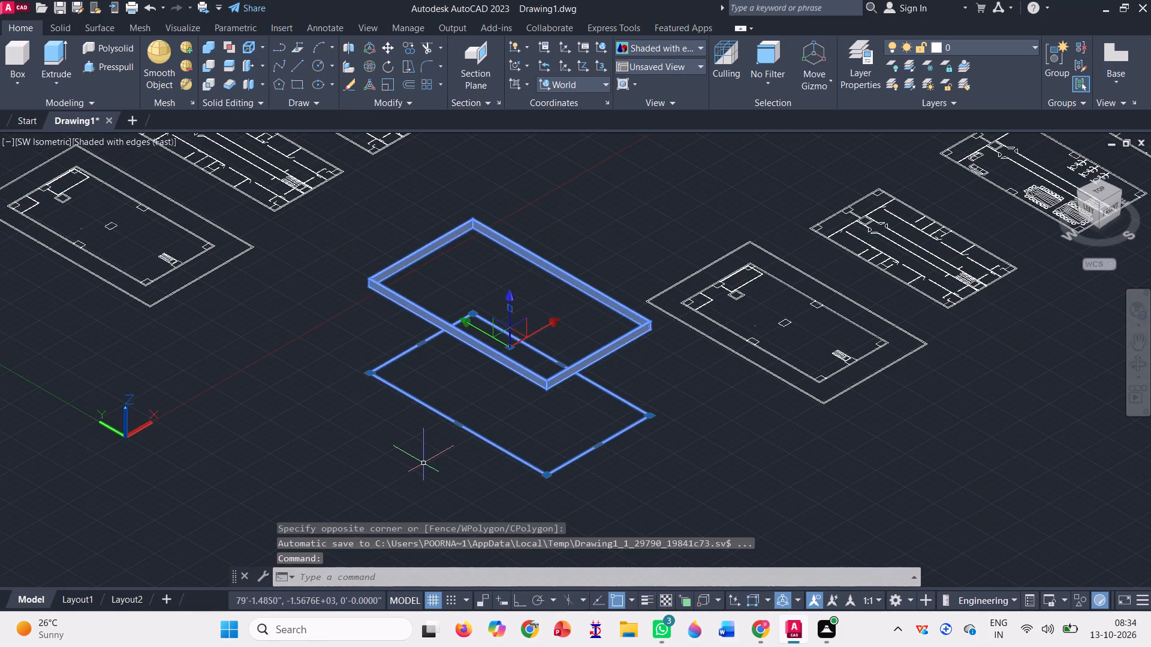
Delete the two leftover boundary outlines beneath the perimeter wall.
left_click(594, 525)
left_click(543, 473)
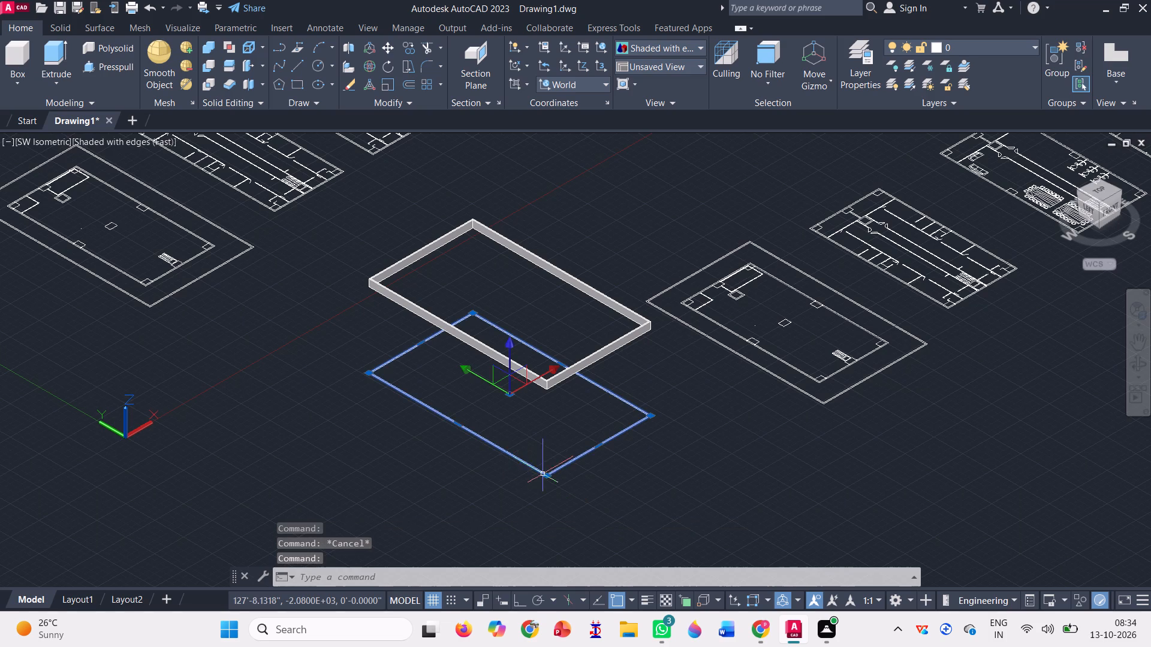
scroll(550, 479, "up", 3)
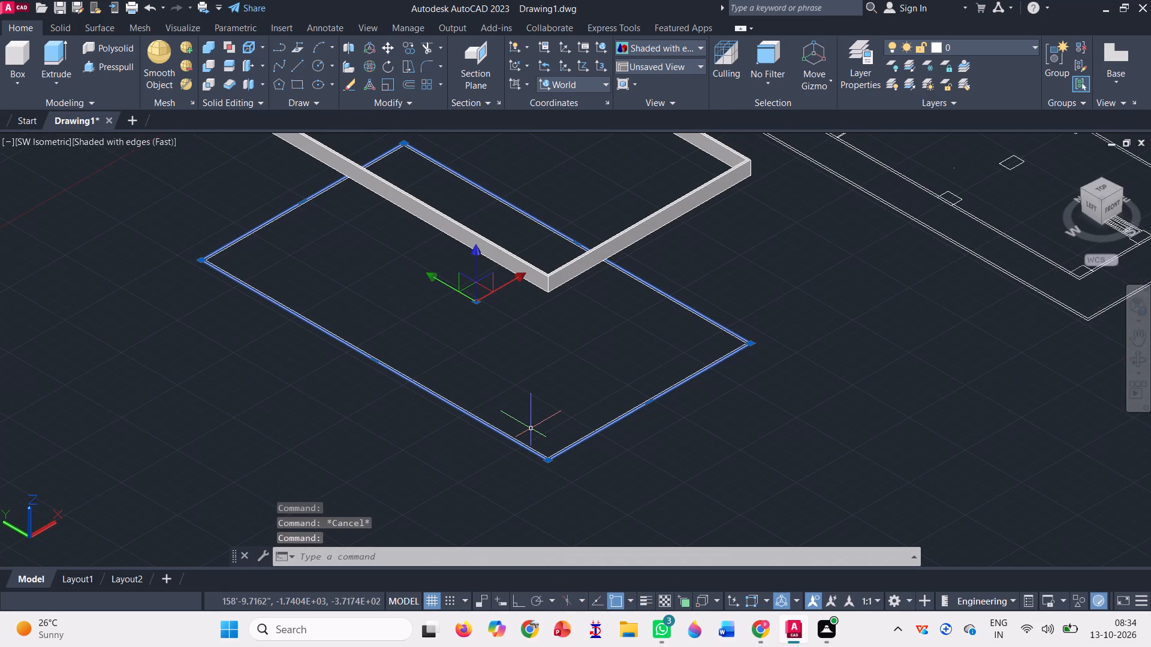
key("Delete")
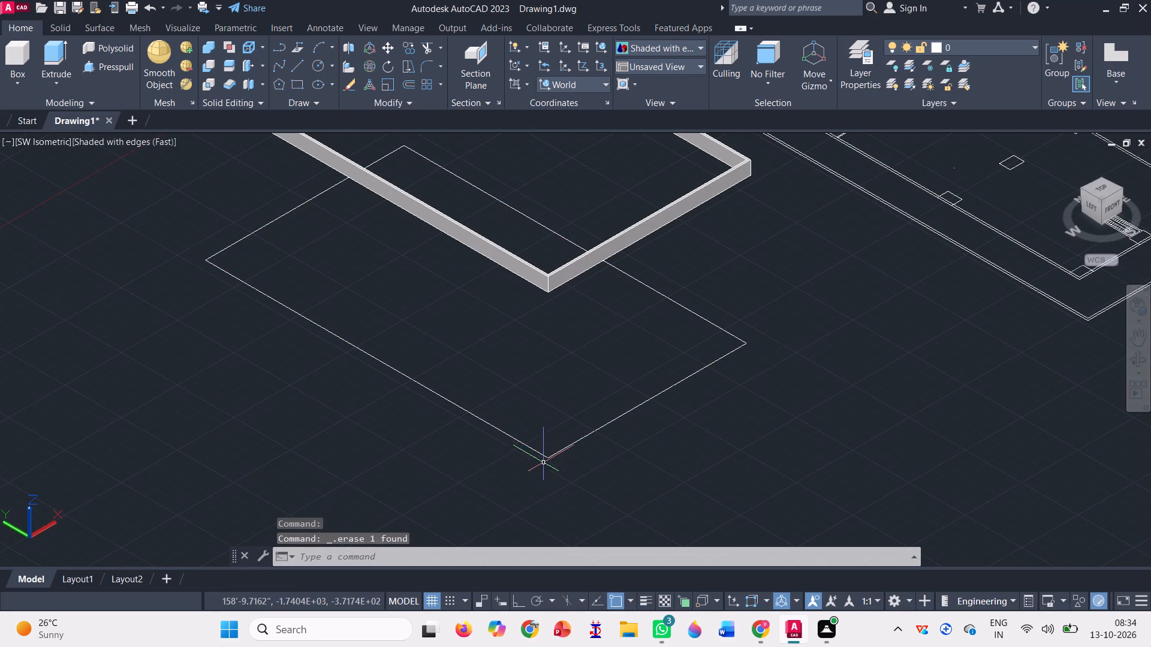
left_click(549, 456)
key("Delete")
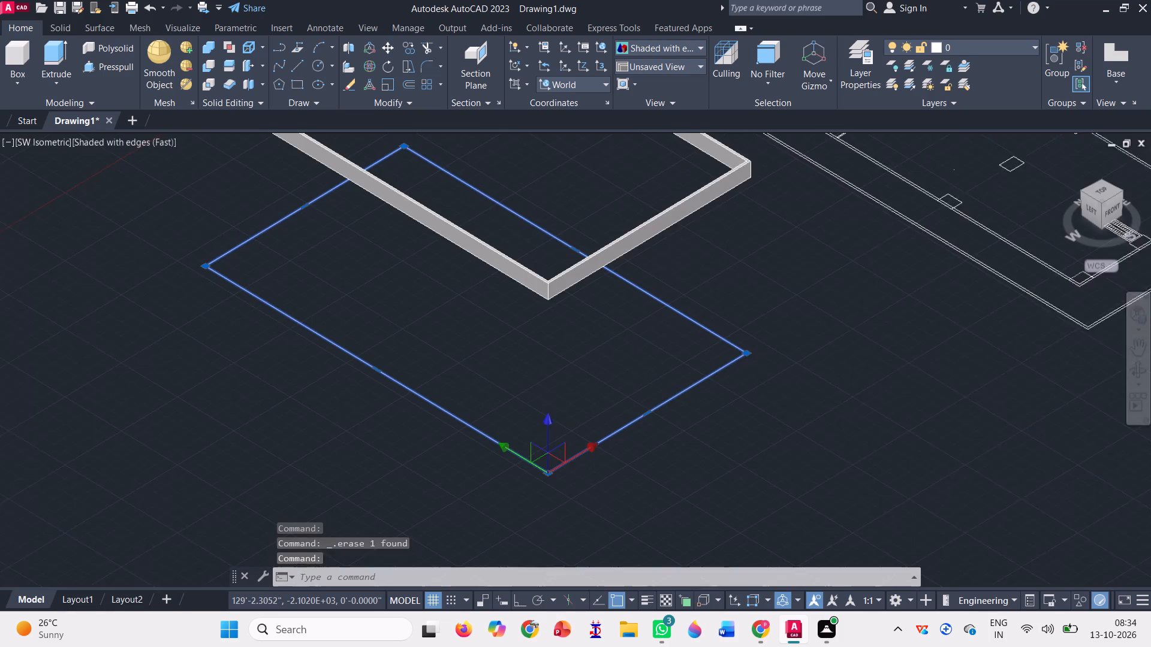
key("Delete")
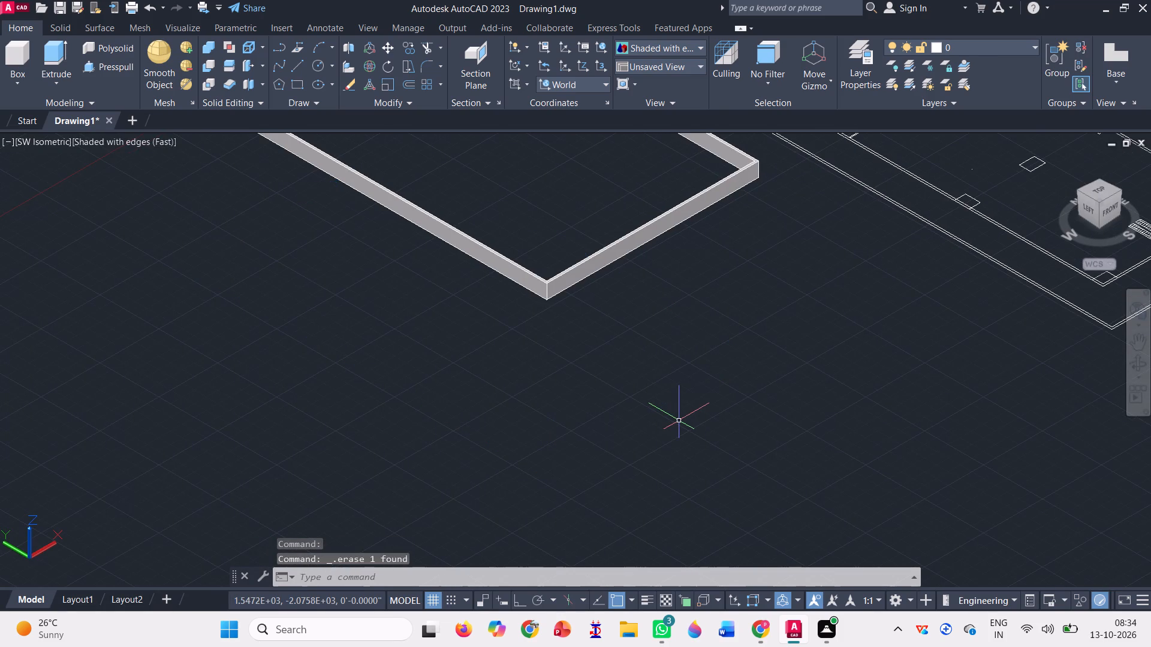
Examine the perimeter wall's elevation relative to the floor plans from low and oblique viewing angles.
scroll(614, 244, "down", 1)
scroll(605, 307, "up", 2)
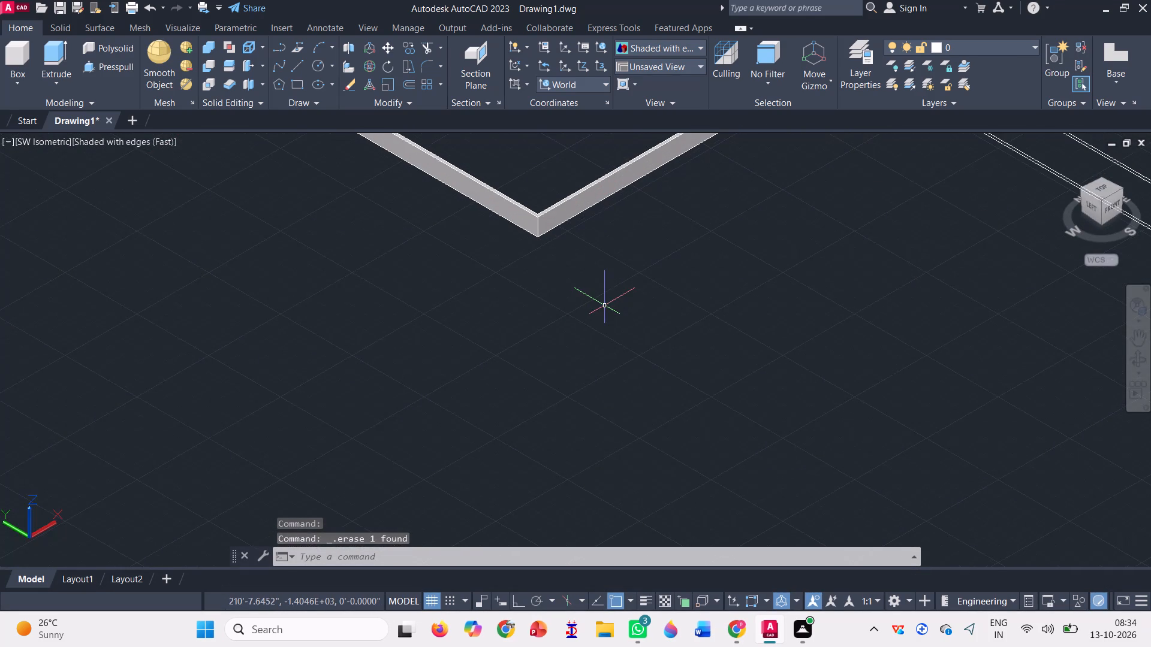
scroll(550, 287, "down", 3)
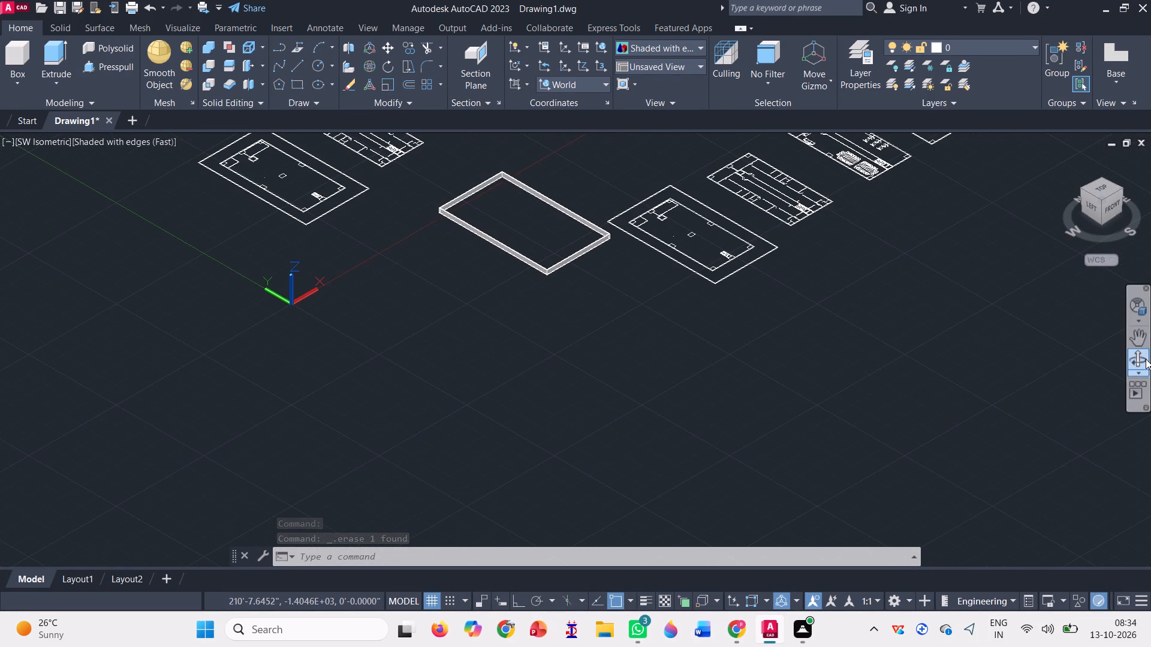
left_click(1146, 358)
left_click_drag(620, 367, 655, 328)
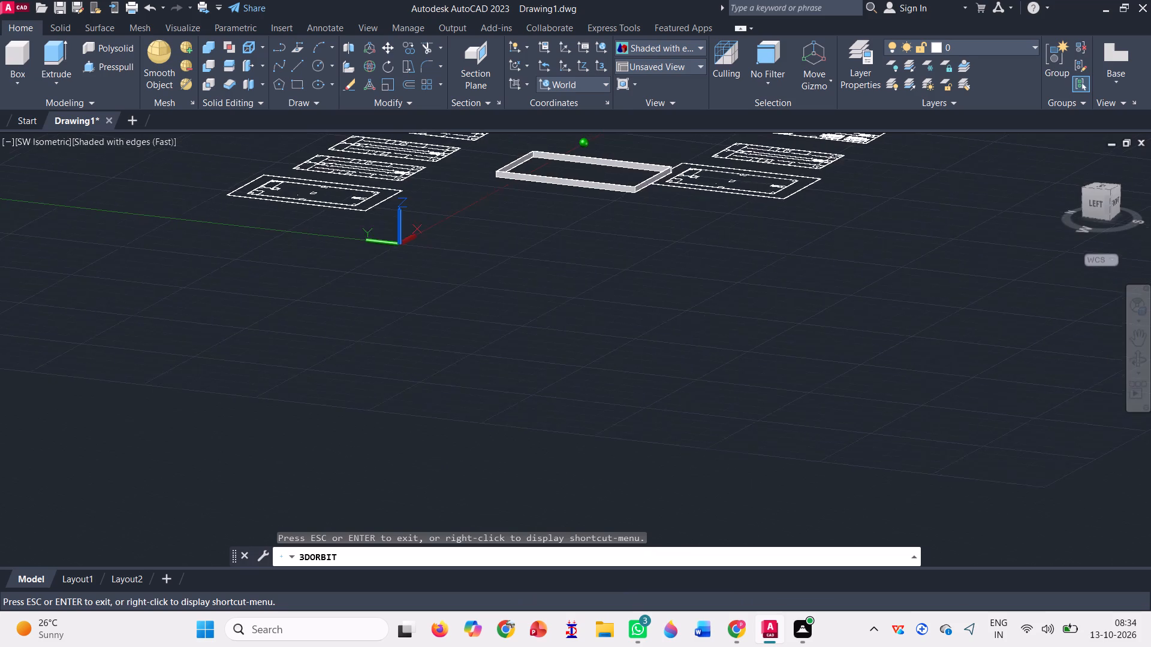
left_click_drag(655, 328, 634, 347)
scroll(559, 206, "up", 4)
left_click_drag(397, 401, 423, 415)
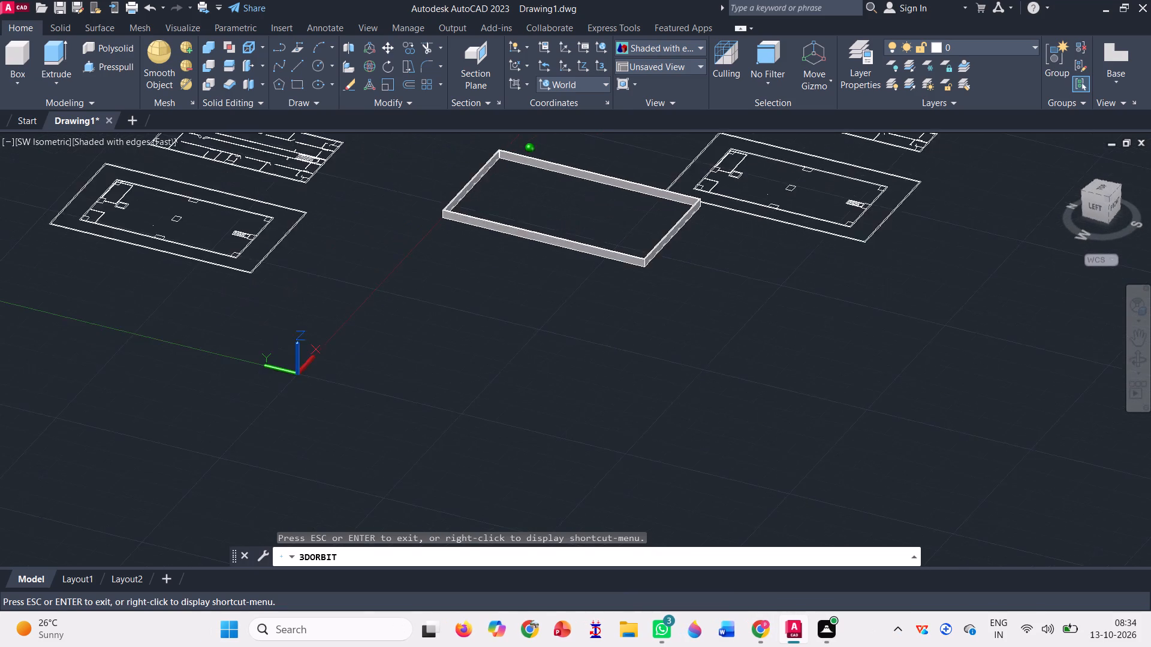
left_click_drag(423, 415, 445, 367)
scroll(464, 332, "down", 3)
scroll(596, 148, "up", 3)
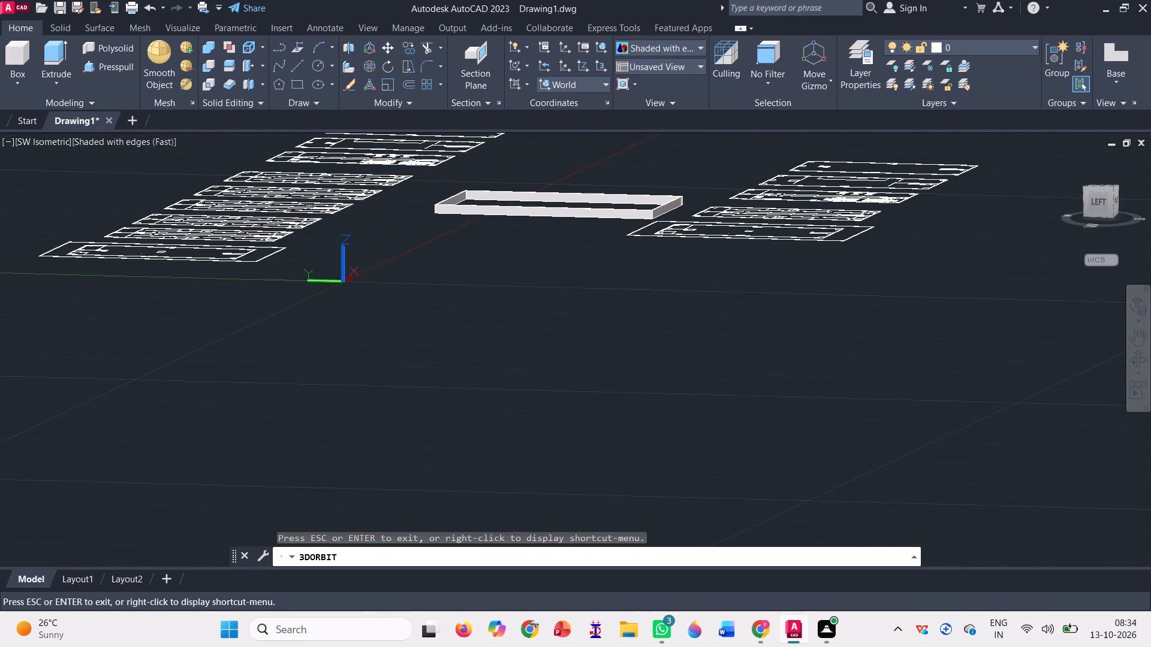
scroll(611, 194, "up", 3)
key("Escape")
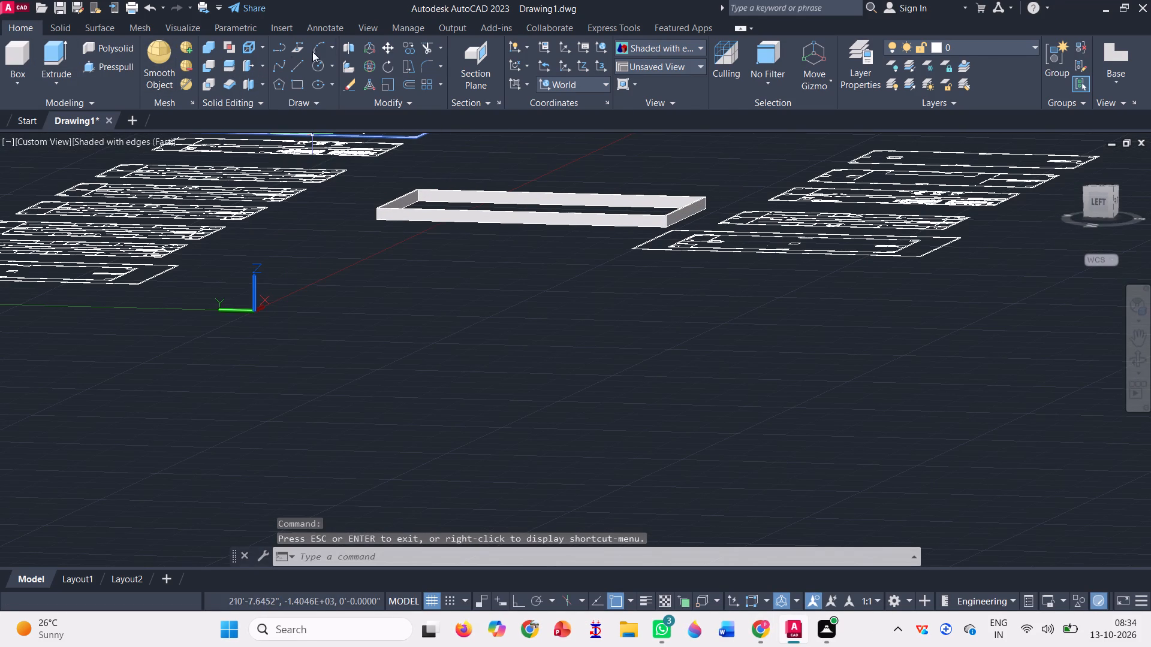
Move the perimeter wall by its bottom southwest corner to clear ground just west of the first plan in the copied row.
left_click(388, 48)
left_click(650, 214)
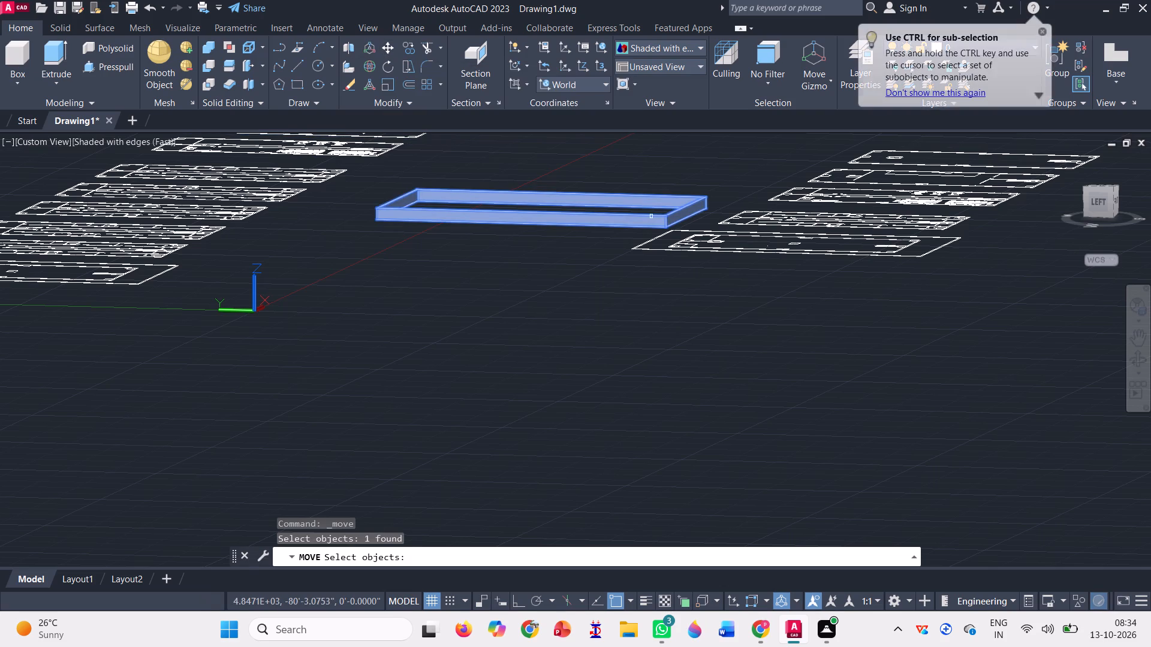
key("space")
left_click(667, 229)
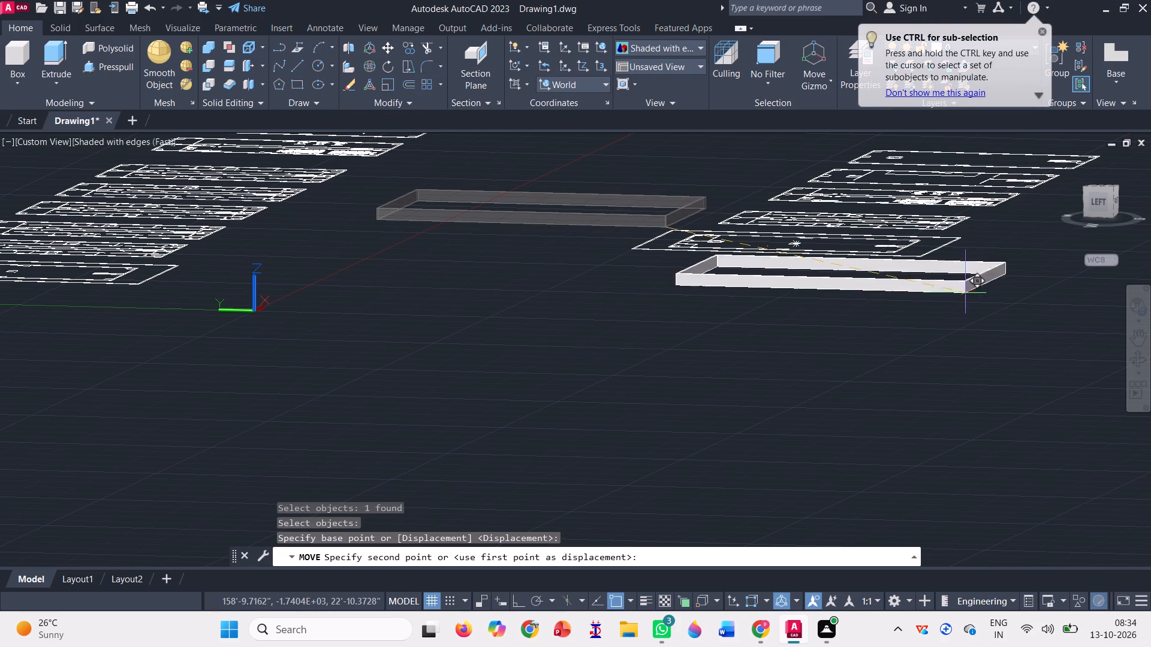
scroll(968, 196, "up", 3)
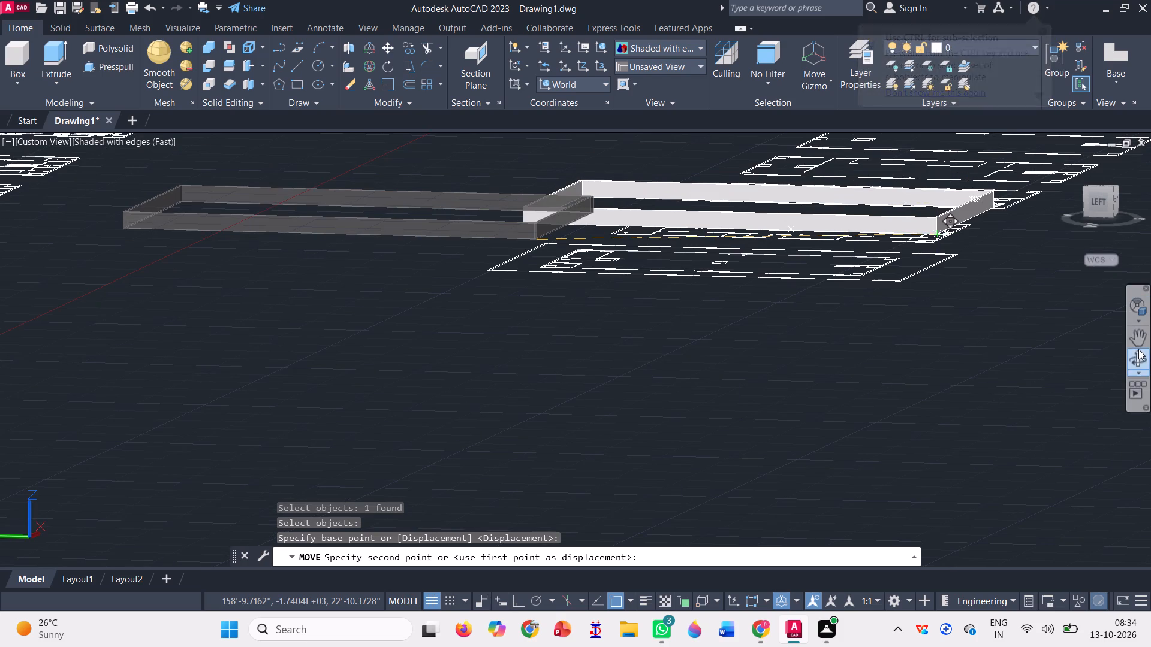
left_click(1139, 350)
left_click_drag(587, 311, 555, 338)
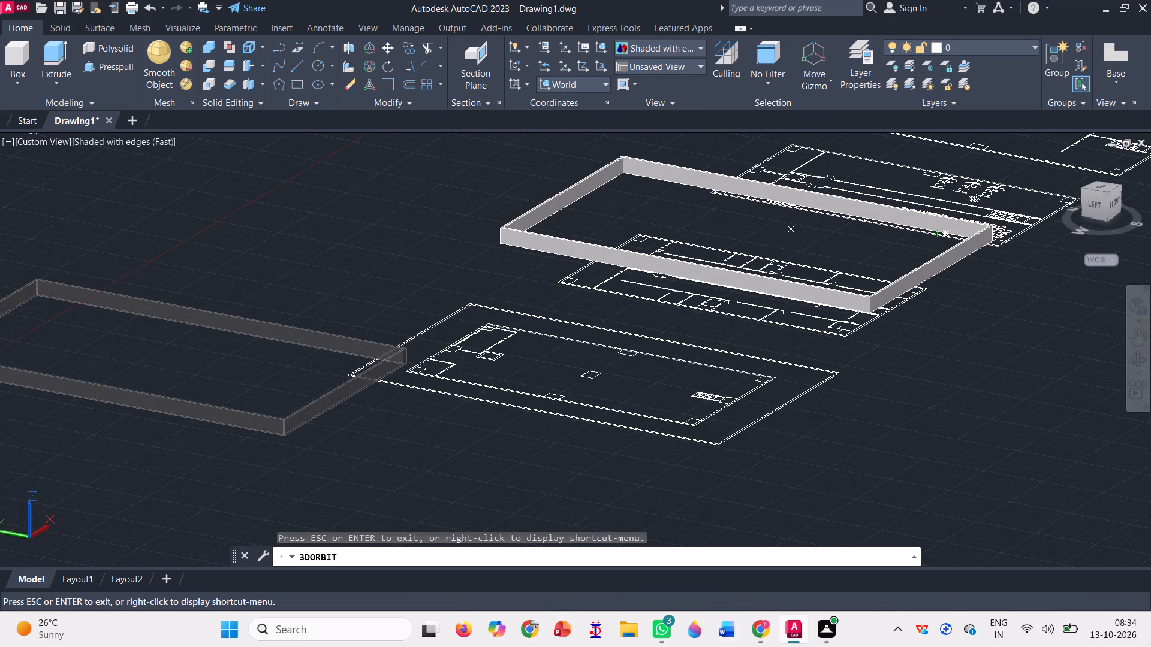
scroll(624, 151, "down", 4)
key("space")
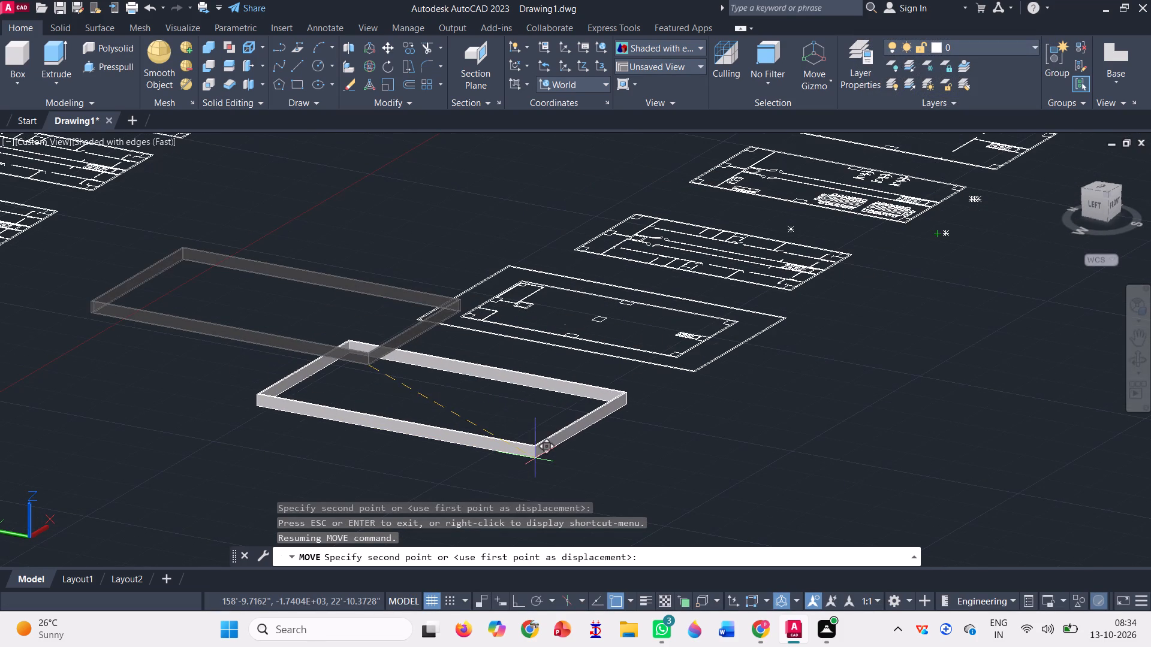
left_click(528, 459)
scroll(569, 404, "down", 1)
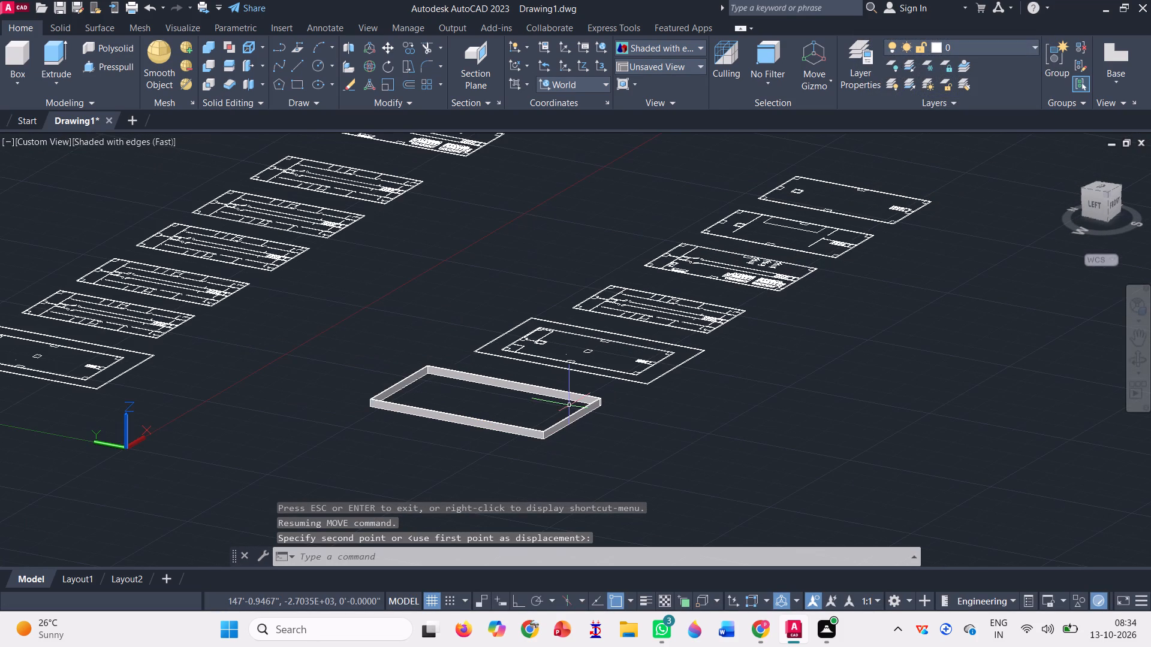
Check the moved wall's level against the floor plans from the side, and inspect the first copied plan.
left_click(1143, 363)
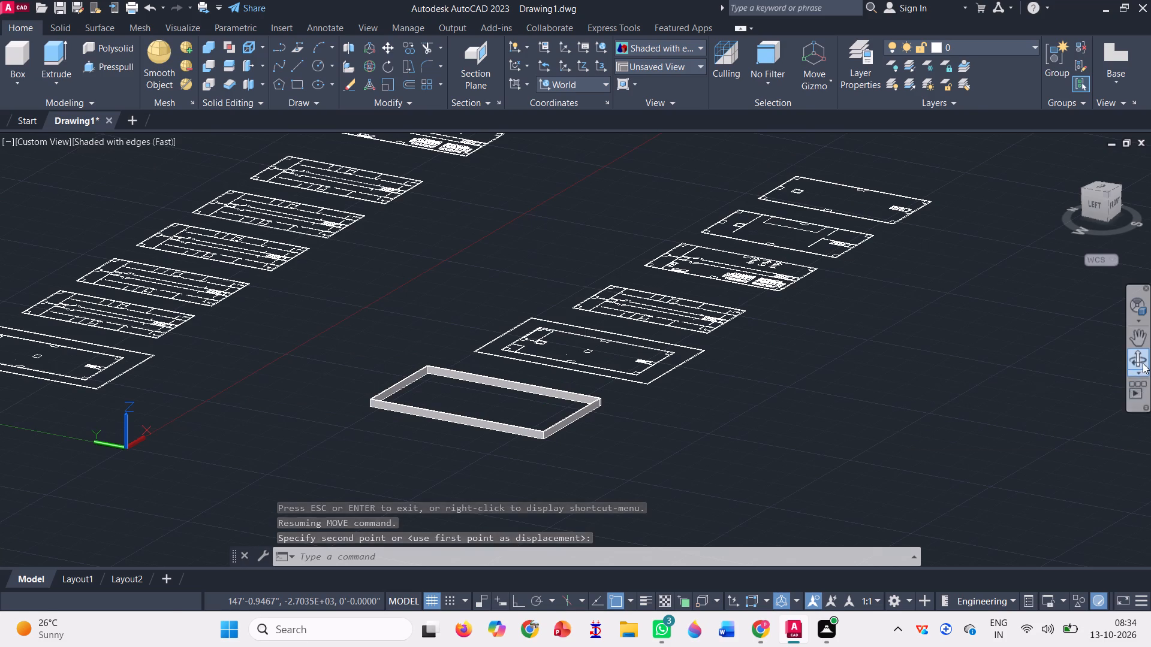
left_click_drag(729, 422, 769, 383)
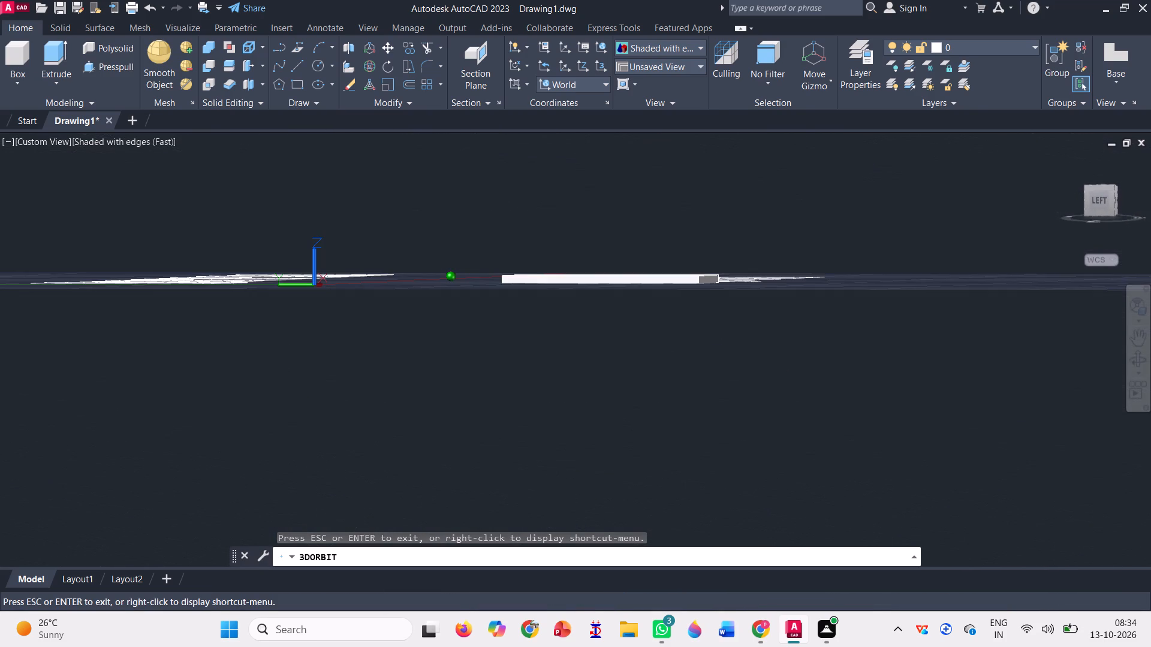
left_click_drag(769, 383, 710, 424)
key("Escape")
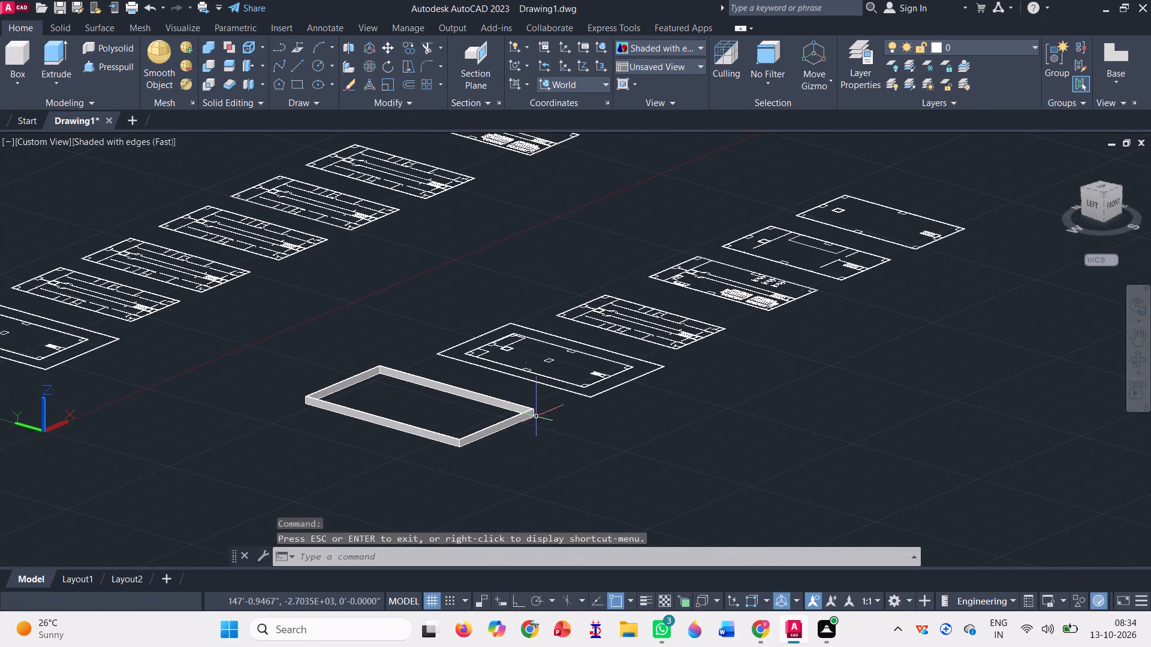
scroll(504, 408, "up", 3)
scroll(511, 395, "down", 2)
scroll(578, 347, "up", 3)
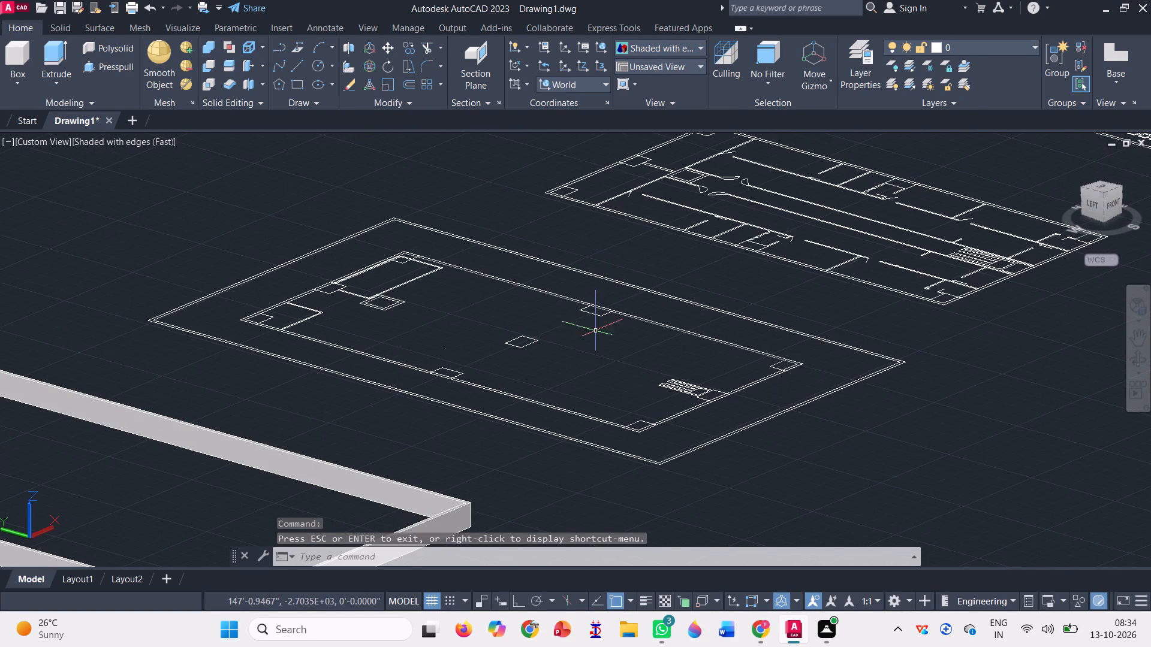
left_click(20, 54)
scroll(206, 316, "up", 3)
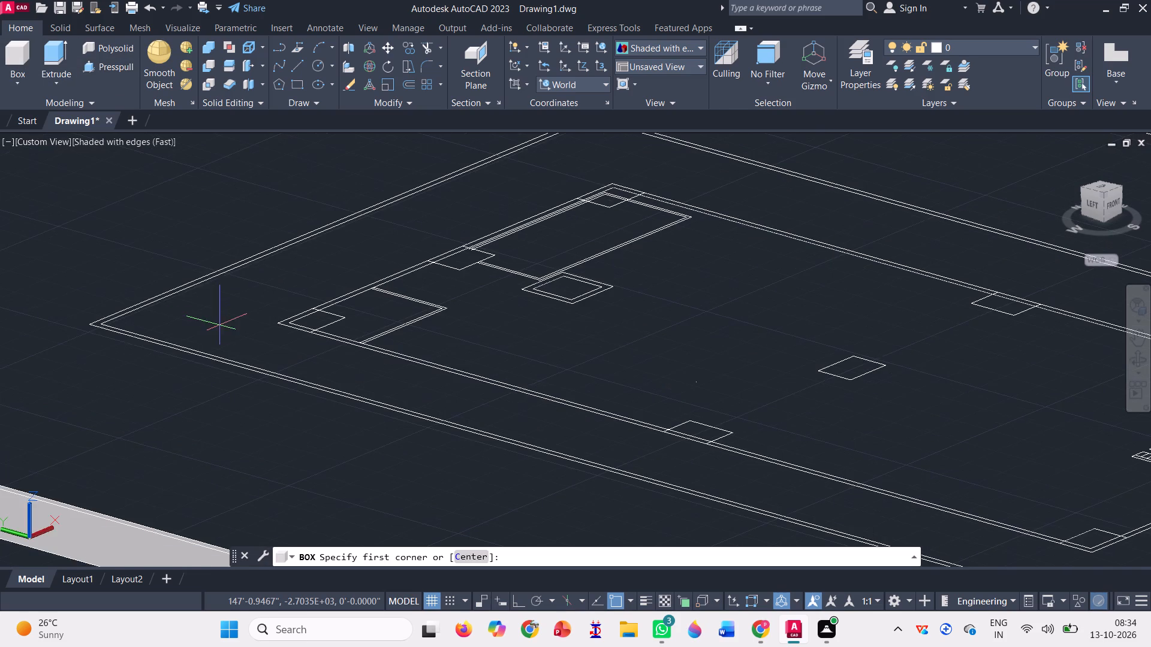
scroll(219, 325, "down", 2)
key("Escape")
Extrude the nine column rectangles of the first copied plan to a height of 100'.
left_click(46, 45)
scroll(559, 403, "up", 3)
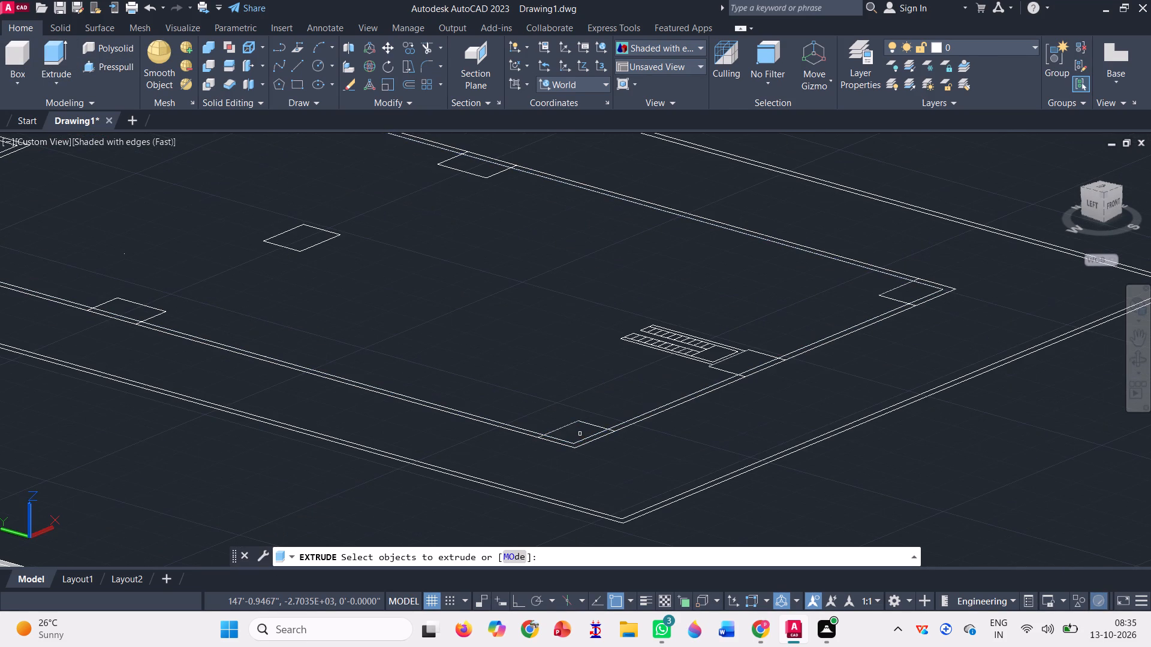
left_click(580, 430)
left_click(570, 415)
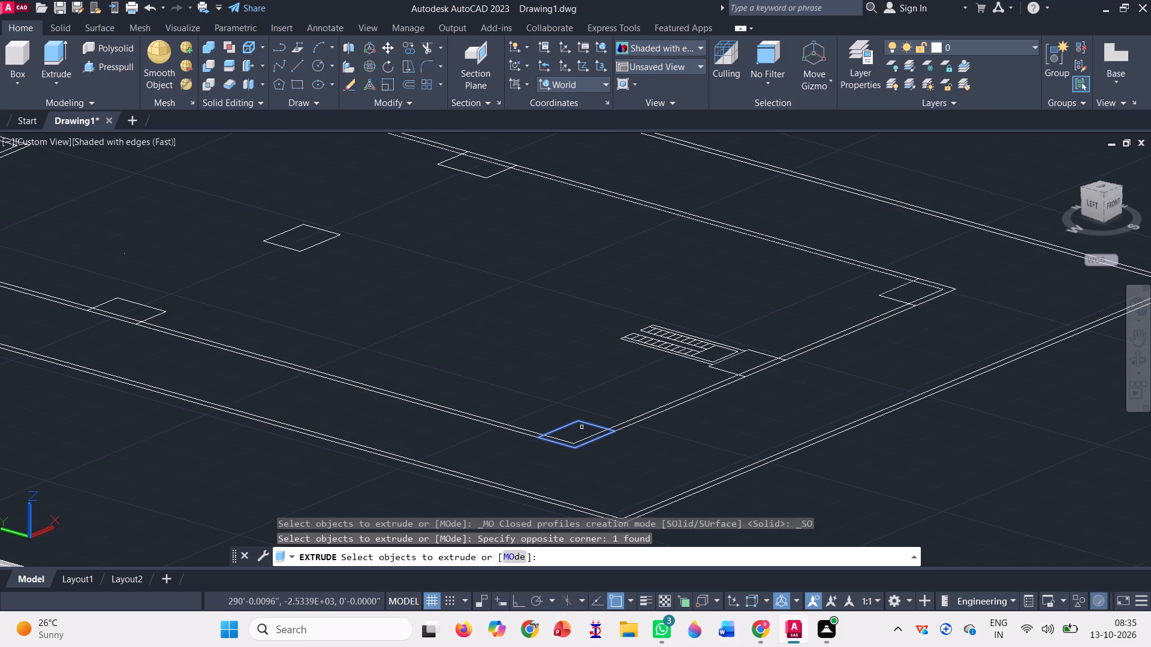
left_click(756, 352)
left_click(890, 297)
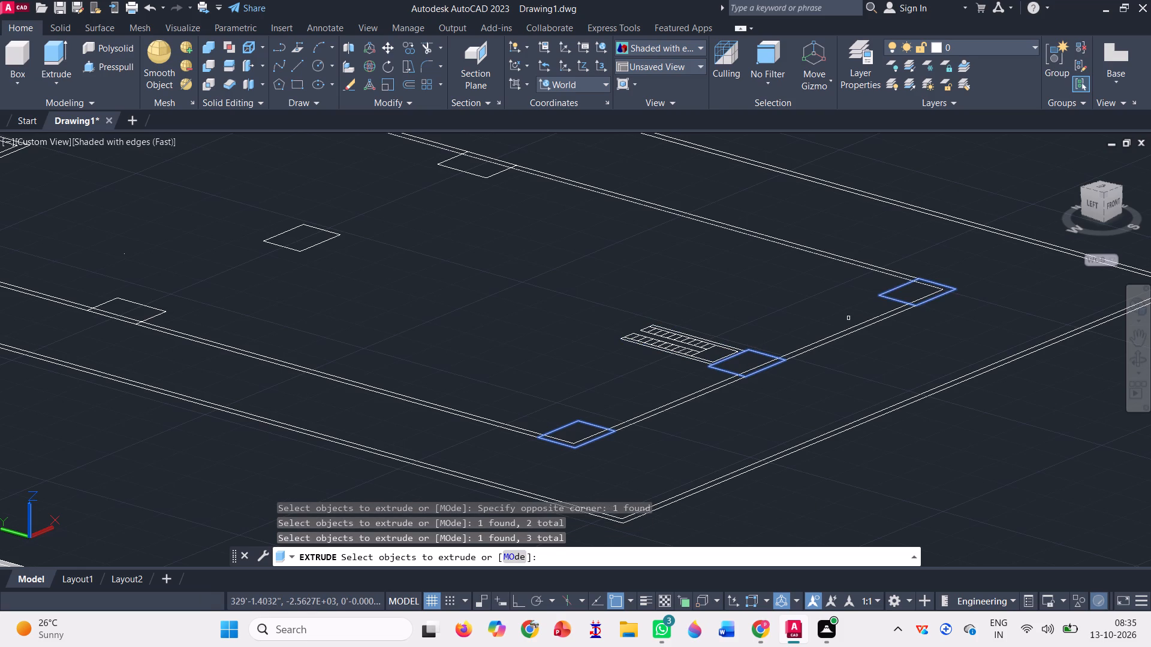
scroll(760, 392, "down", 2)
scroll(607, 307, "up", 2)
left_click(685, 302)
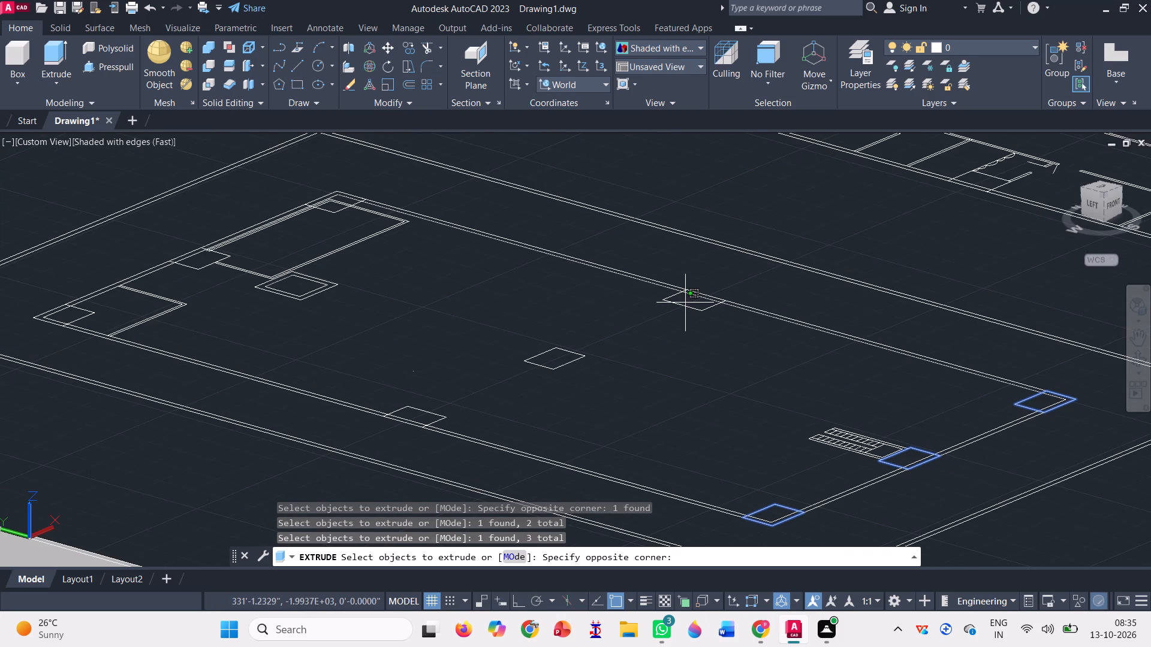
left_click(547, 355)
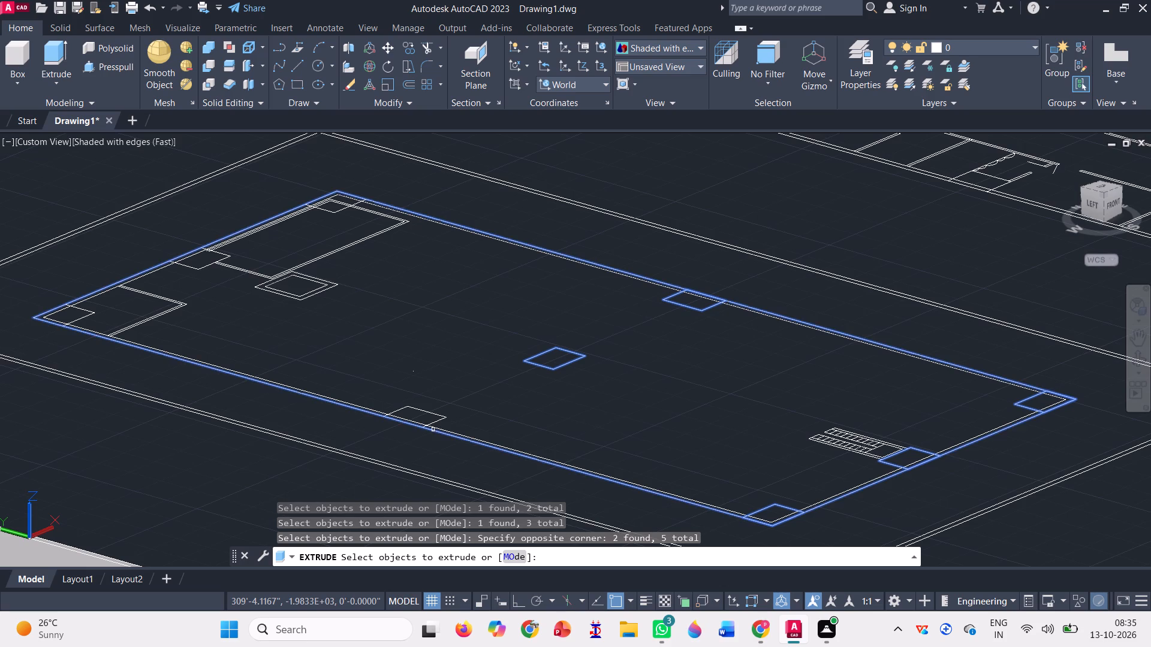
left_click(441, 412)
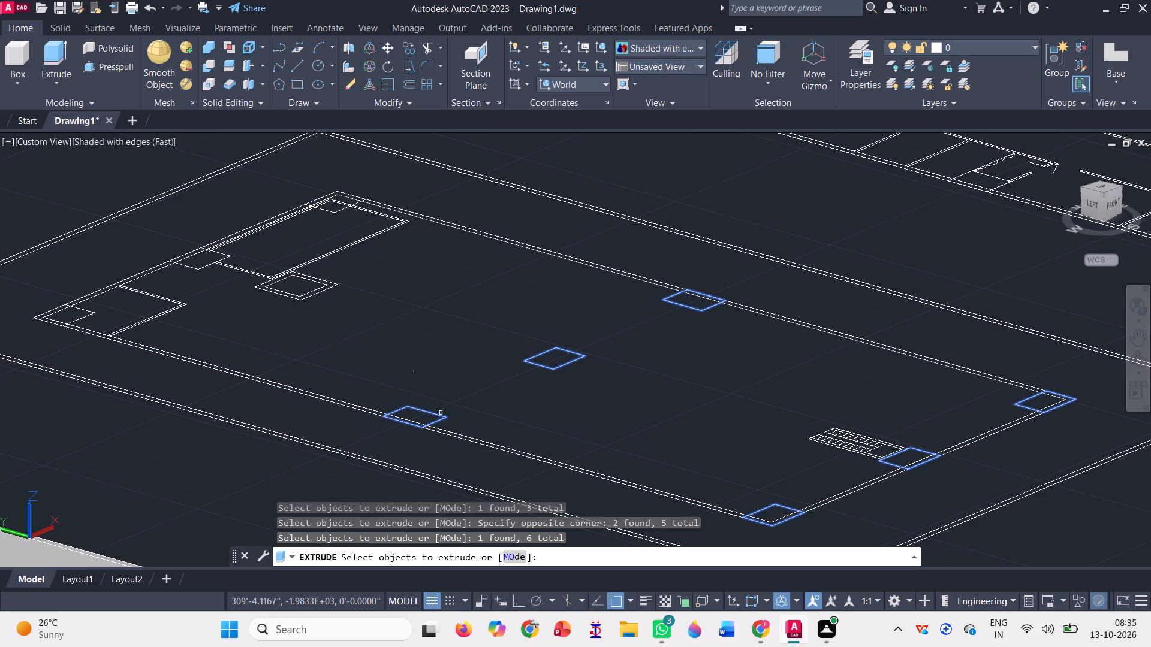
scroll(496, 416, "down", 1)
scroll(408, 335, "up", 2)
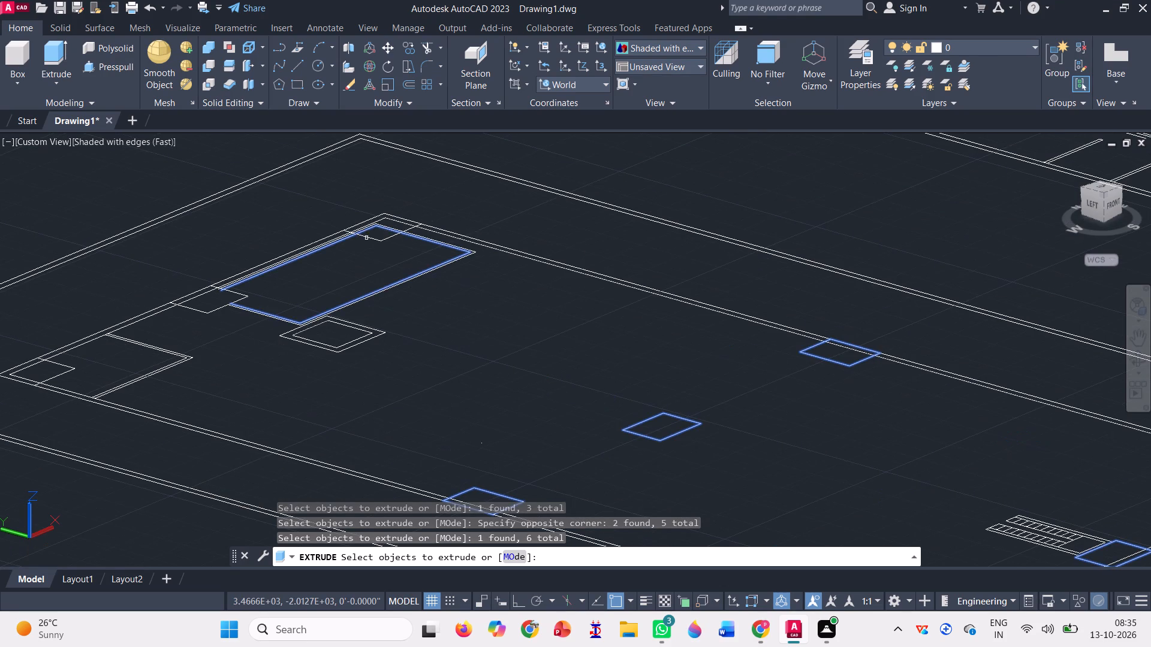
left_click(378, 237)
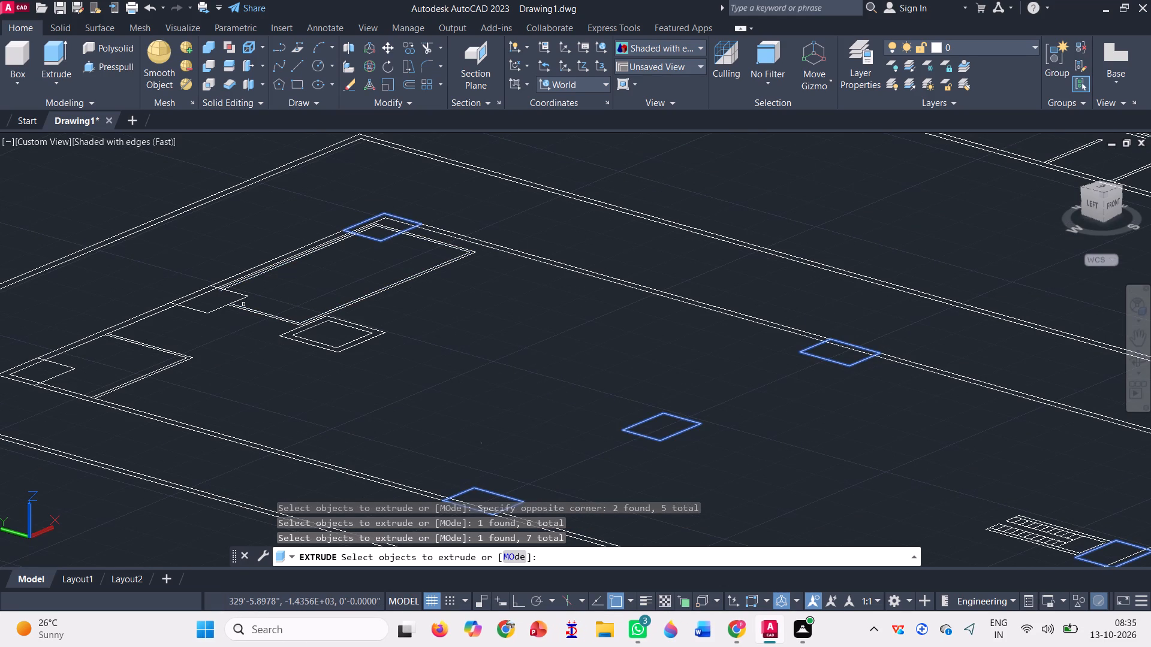
left_click(216, 305)
left_click(179, 326)
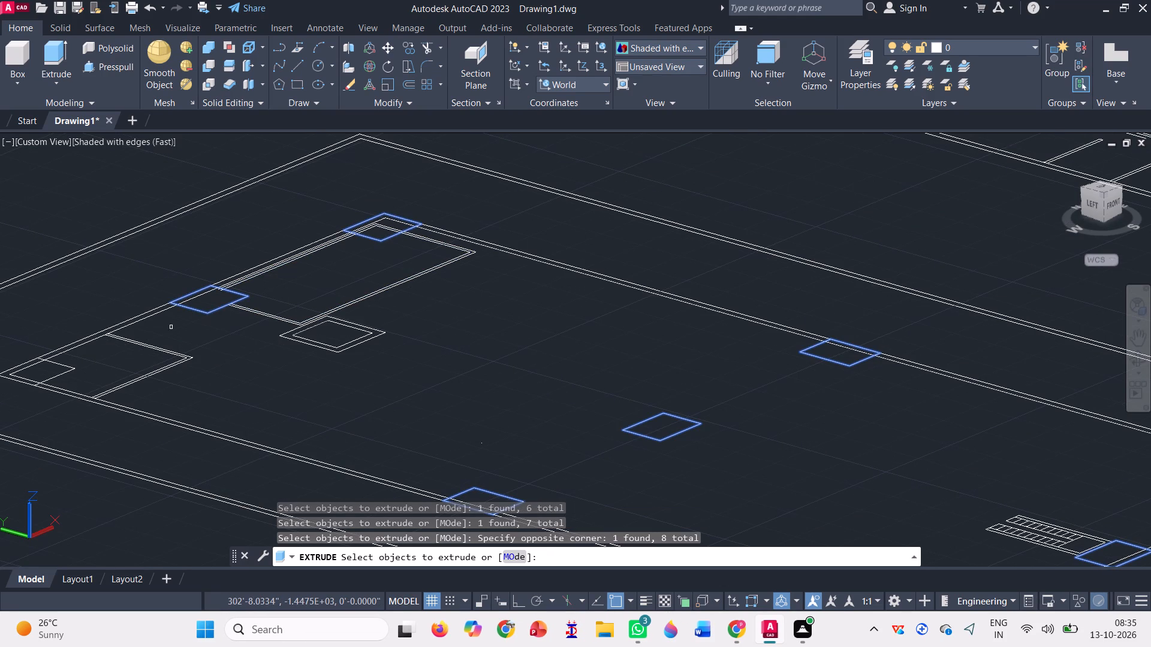
left_click(70, 365)
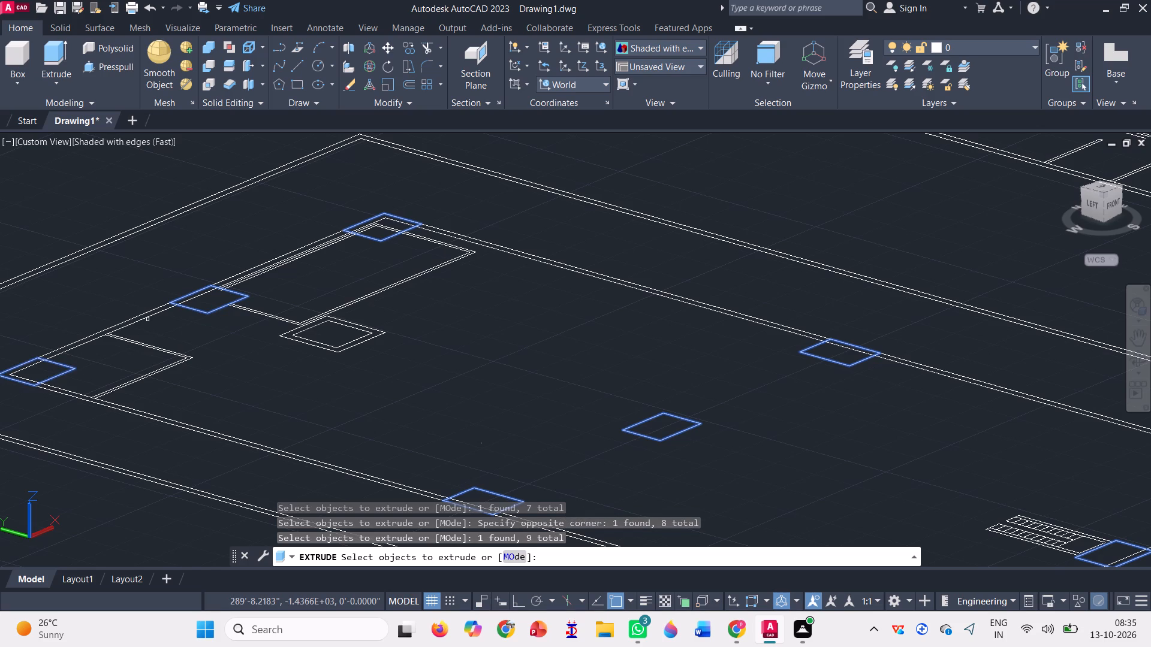
scroll(161, 307, "down", 4)
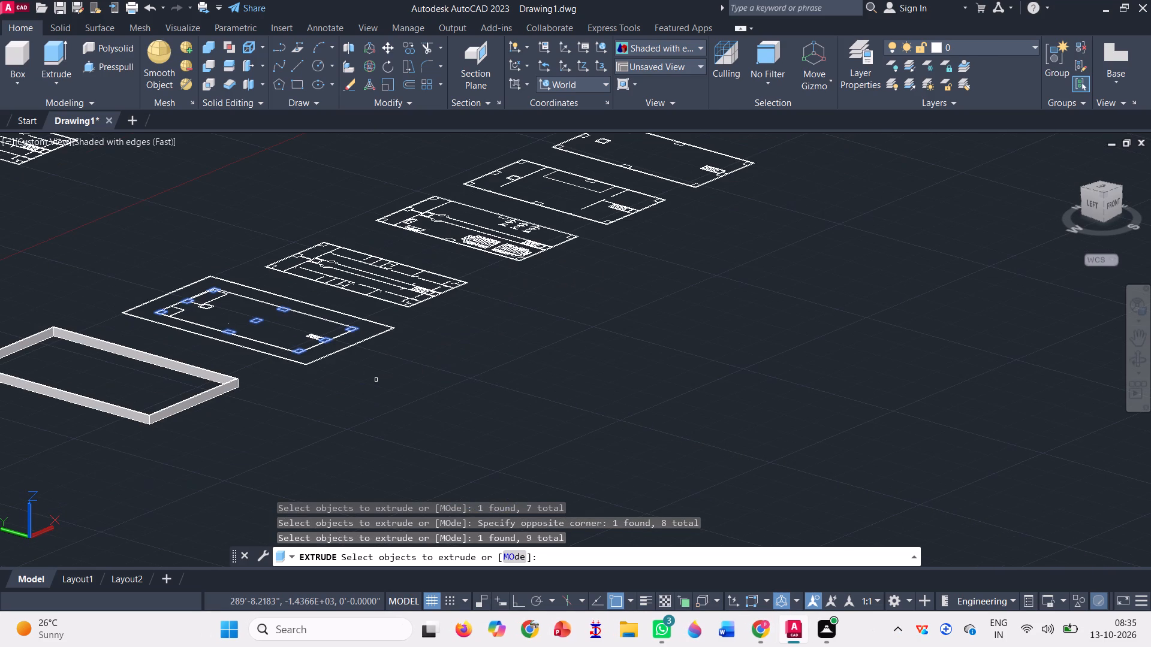
scroll(377, 381, "down", 1)
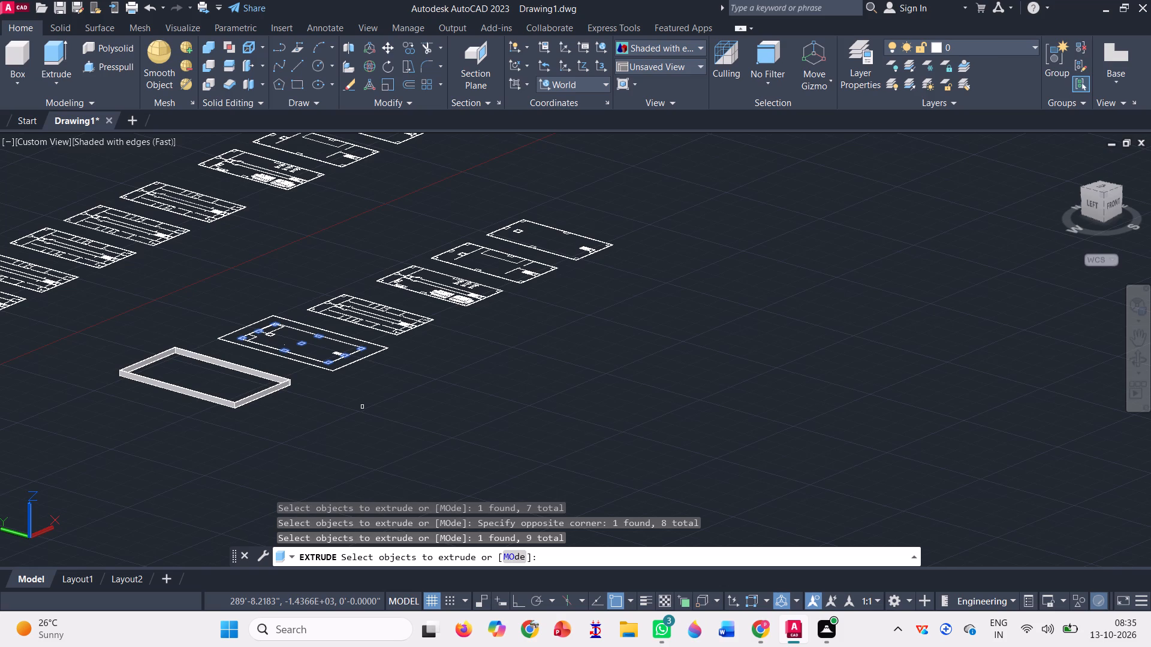
scroll(396, 427, "down", 1)
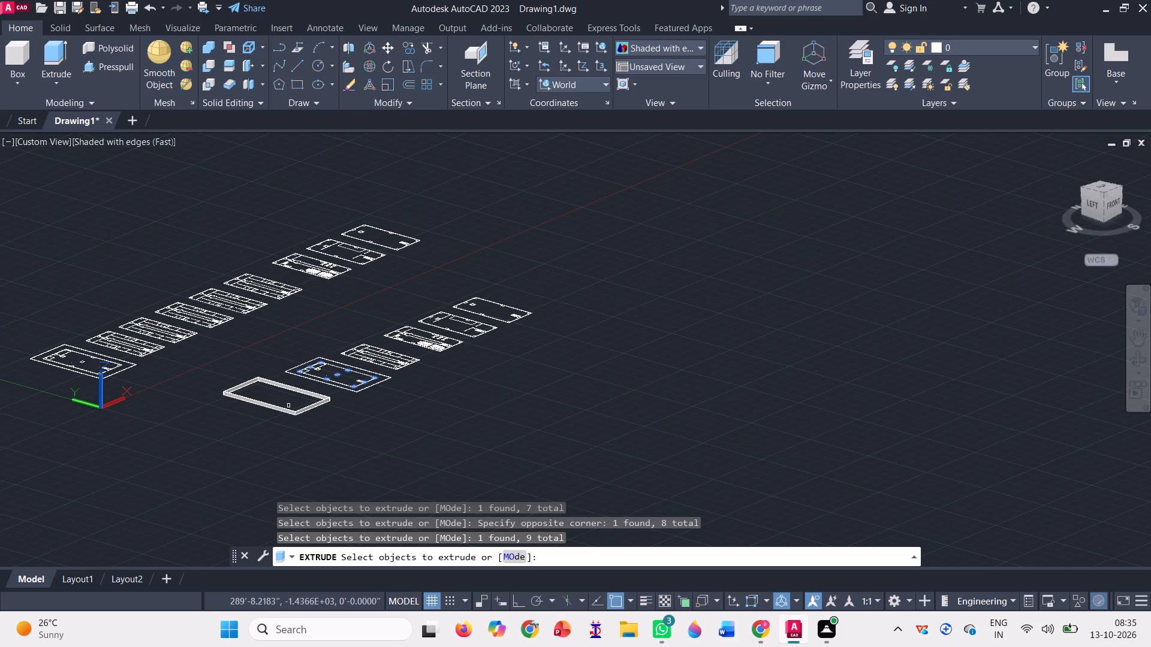
scroll(287, 405, "up", 3)
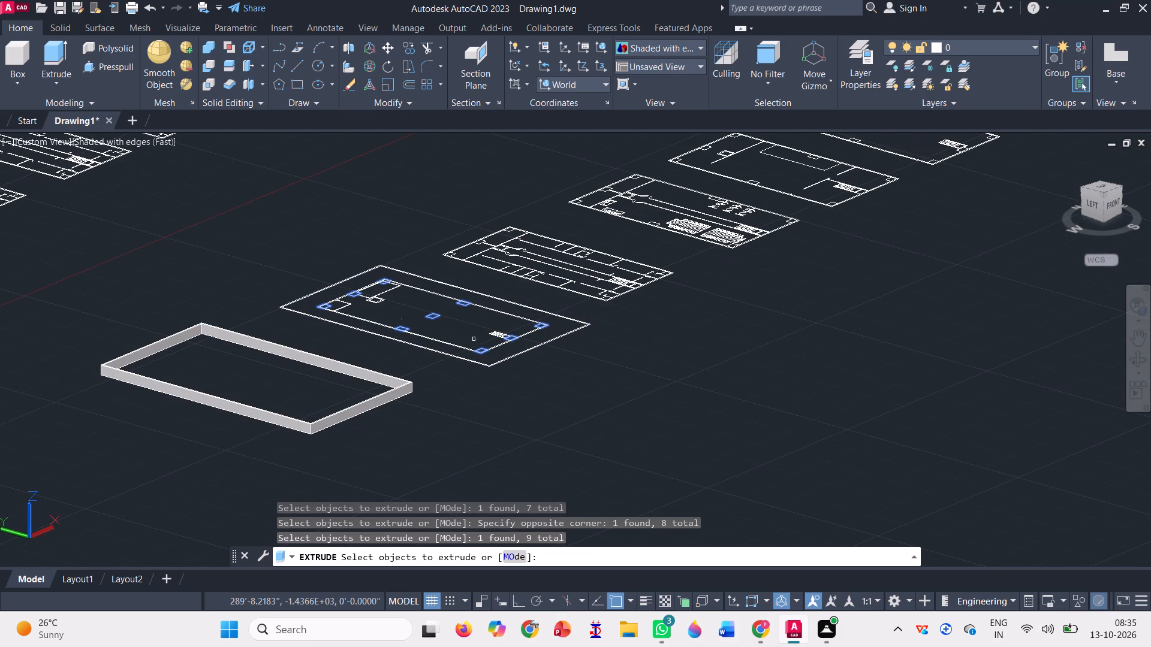
key("space")
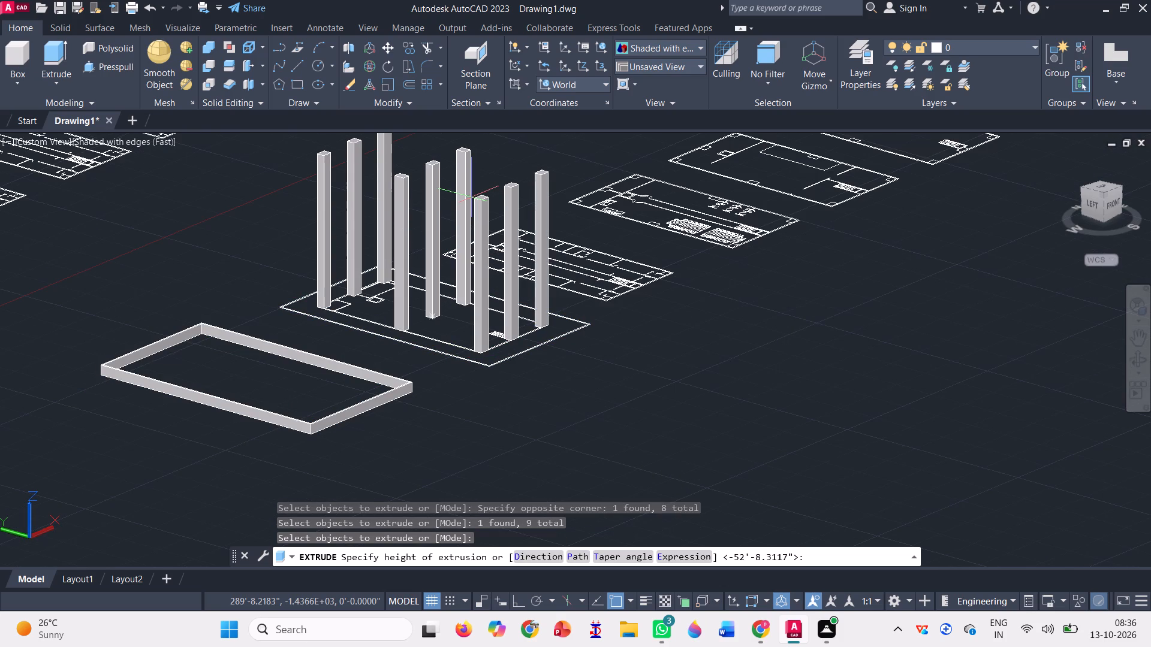
type("100")
key("apostrophe")
key("Return")
Move all nine columns from the first plan's outer southwest boundary corner to the bottom southwest corner of the separate perimeter wall.
scroll(471, 210, "down", 2)
scroll(470, 239, "up", 2)
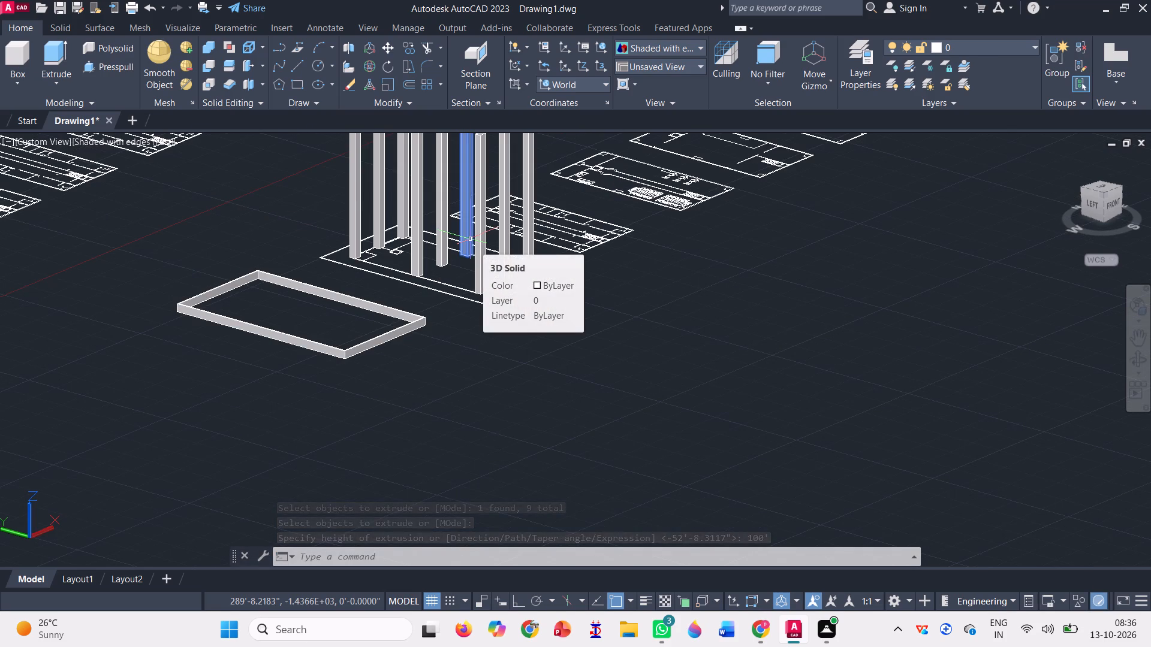
scroll(646, 332, "down", 1)
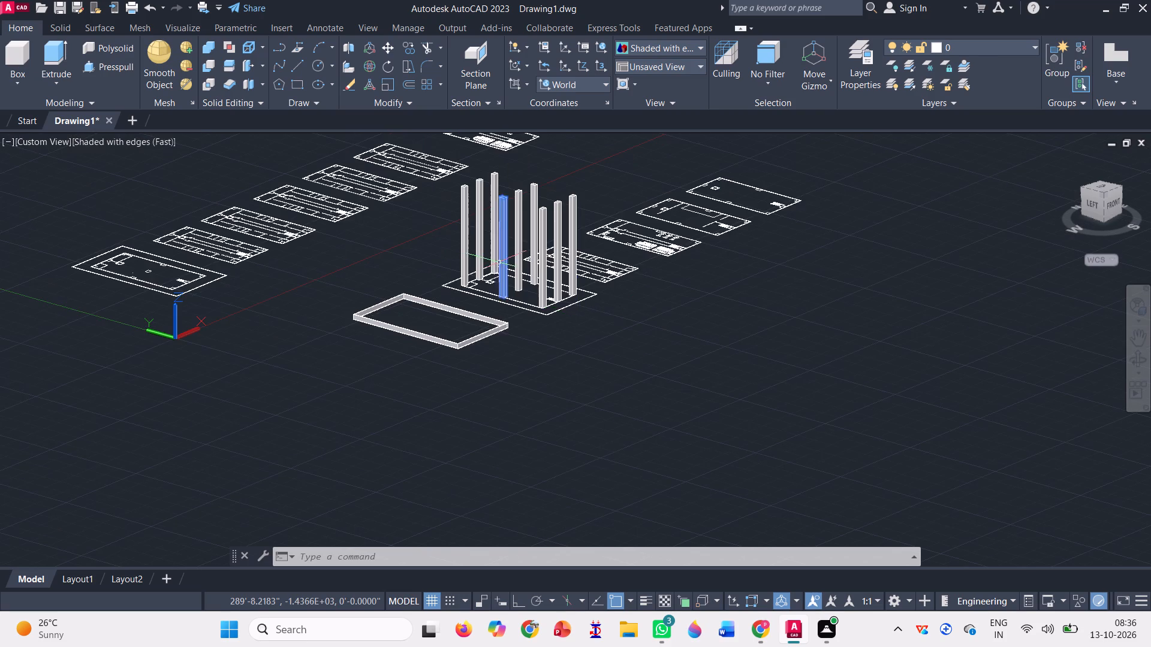
scroll(499, 262, "up", 2)
scroll(466, 225, "down", 1)
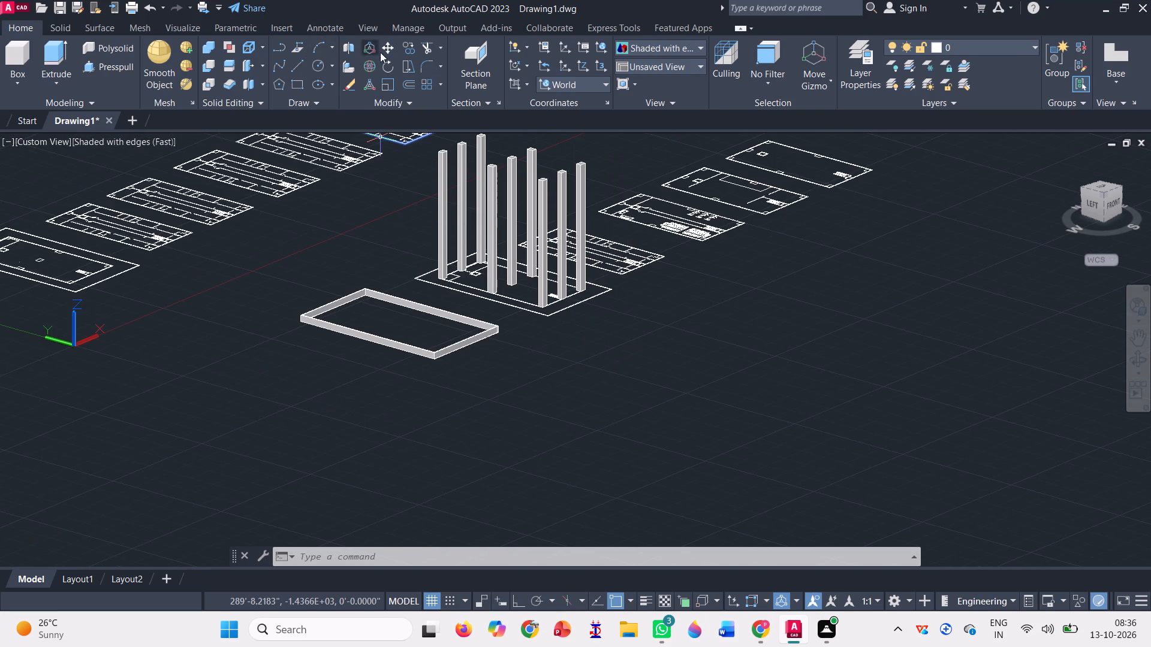
left_click(388, 45)
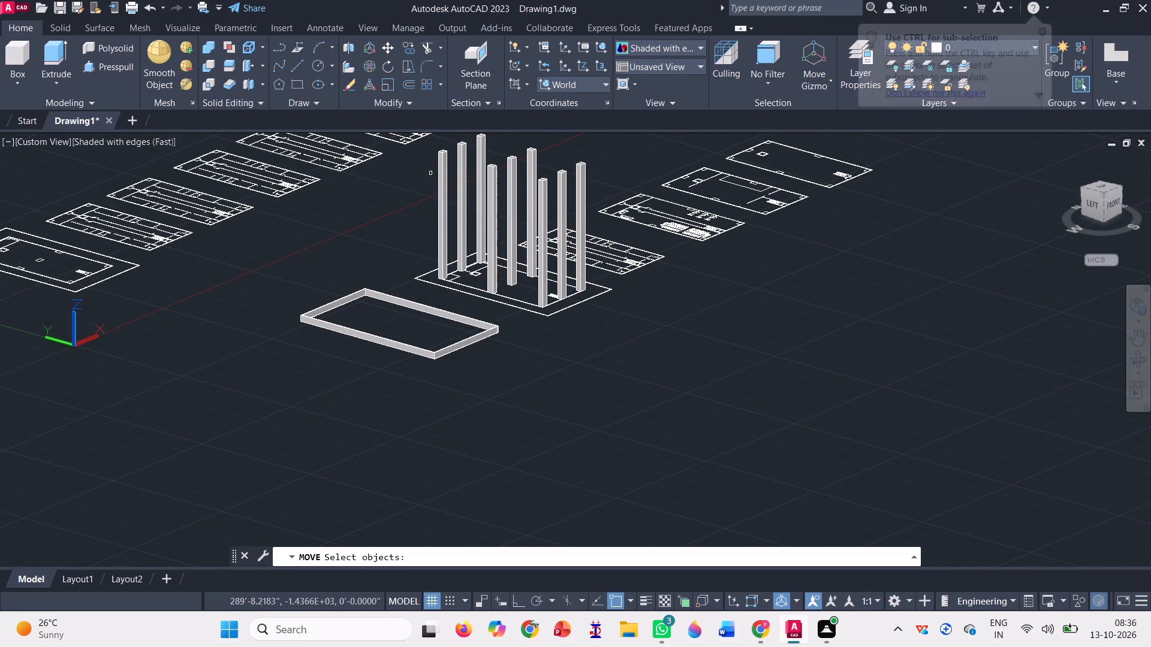
left_click(441, 174)
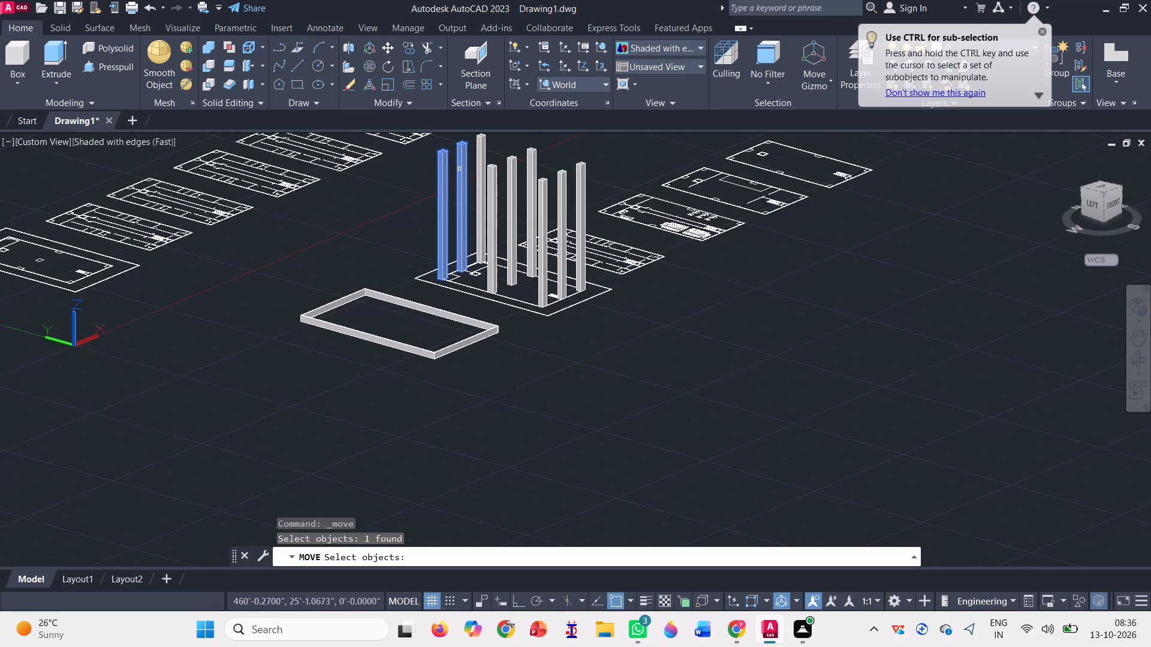
left_click(459, 168)
left_click(489, 151)
left_click(476, 146)
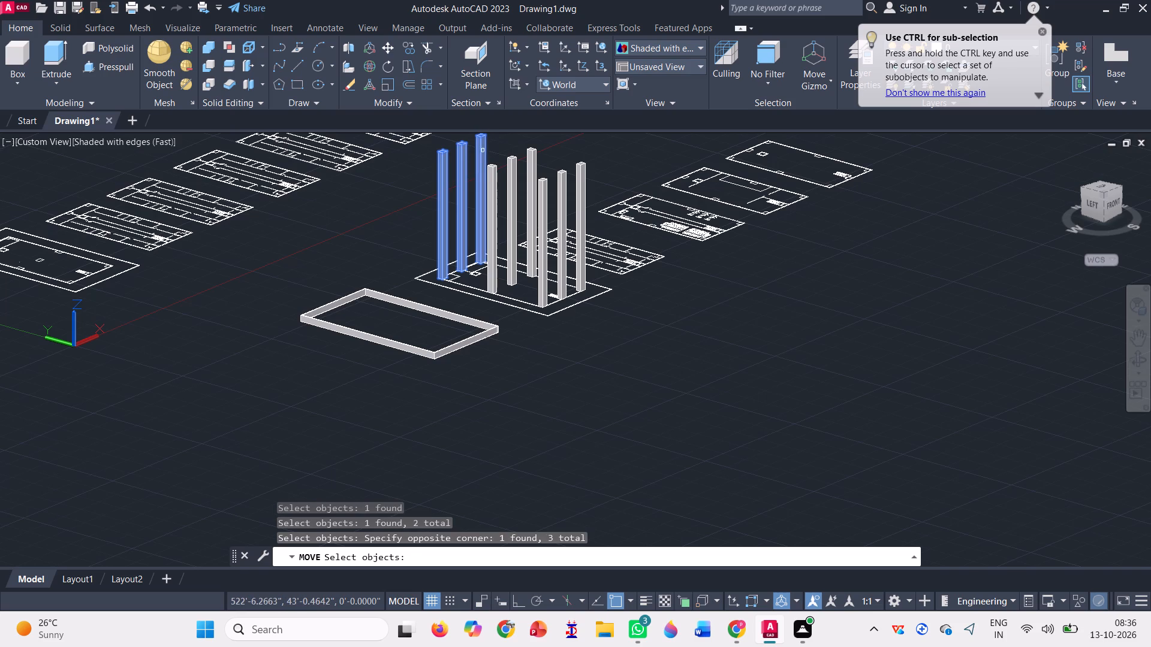
scroll(524, 164, "up", 2)
left_click(540, 154)
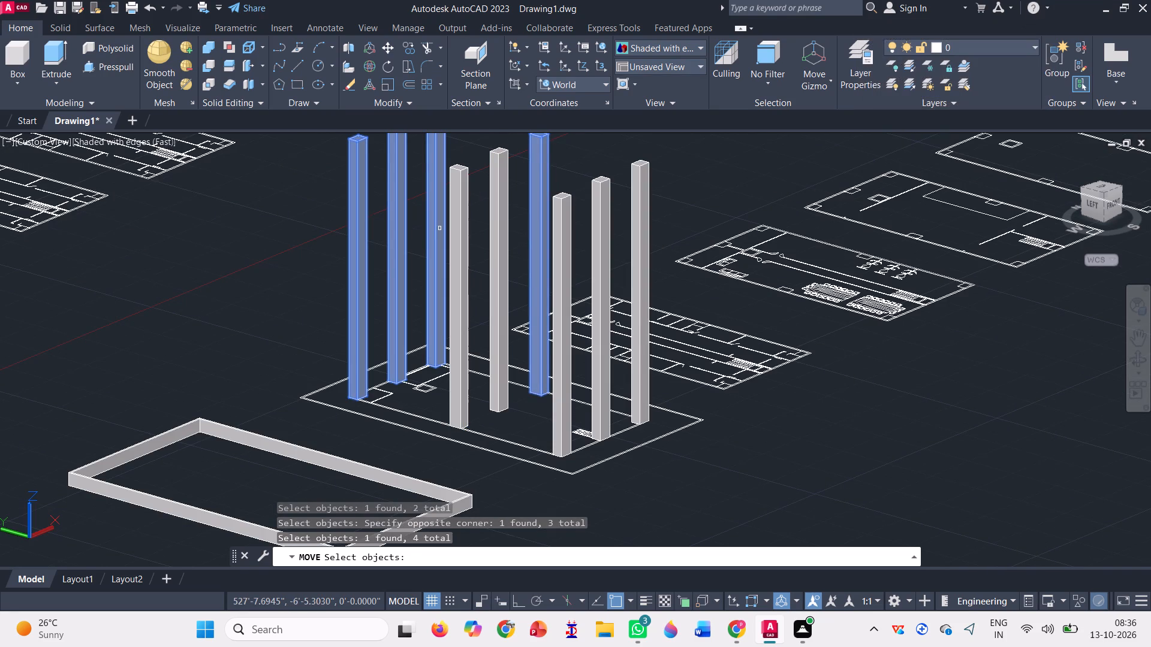
left_click(439, 228)
left_click(503, 190)
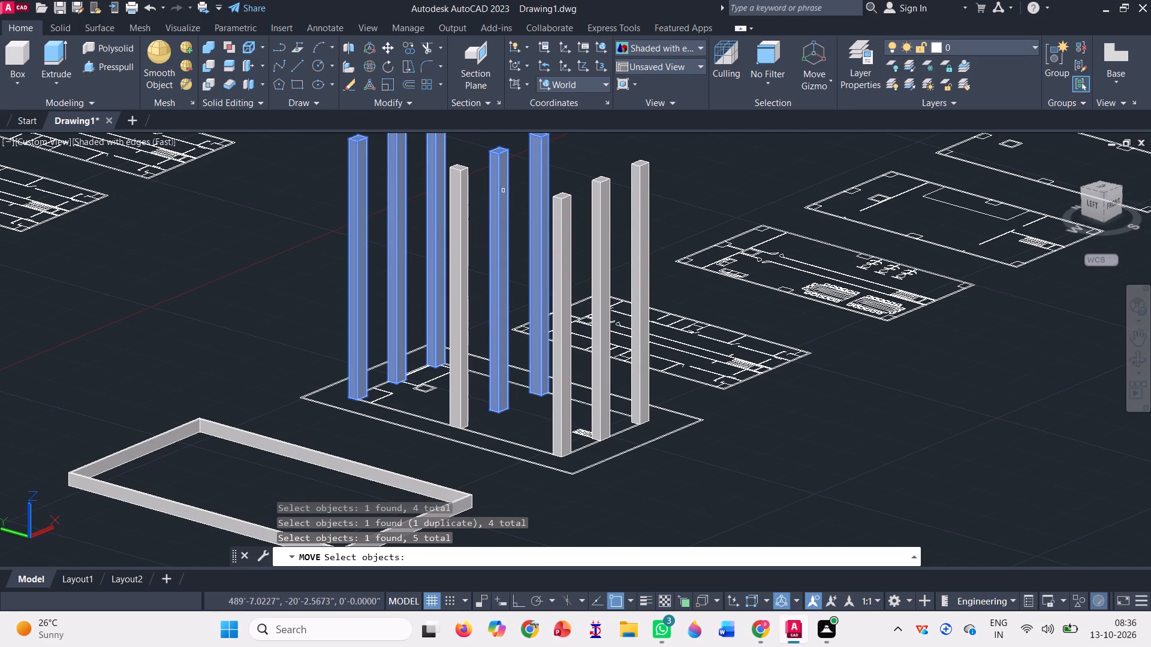
left_click(462, 202)
left_click(561, 241)
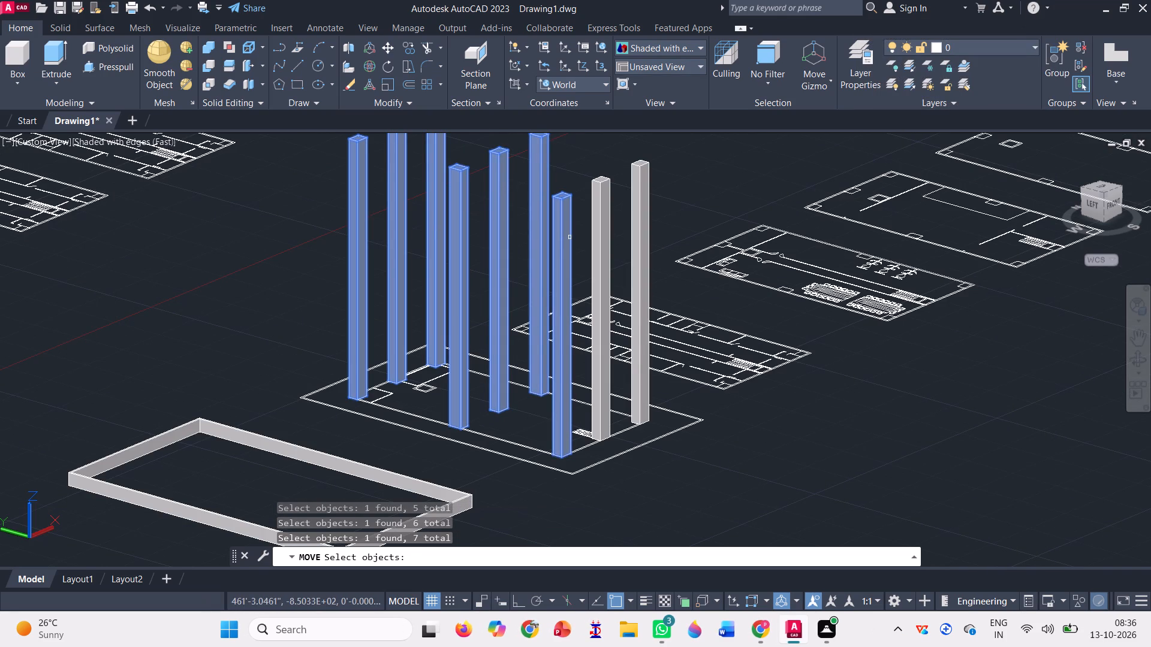
left_click(605, 216)
left_click(650, 205)
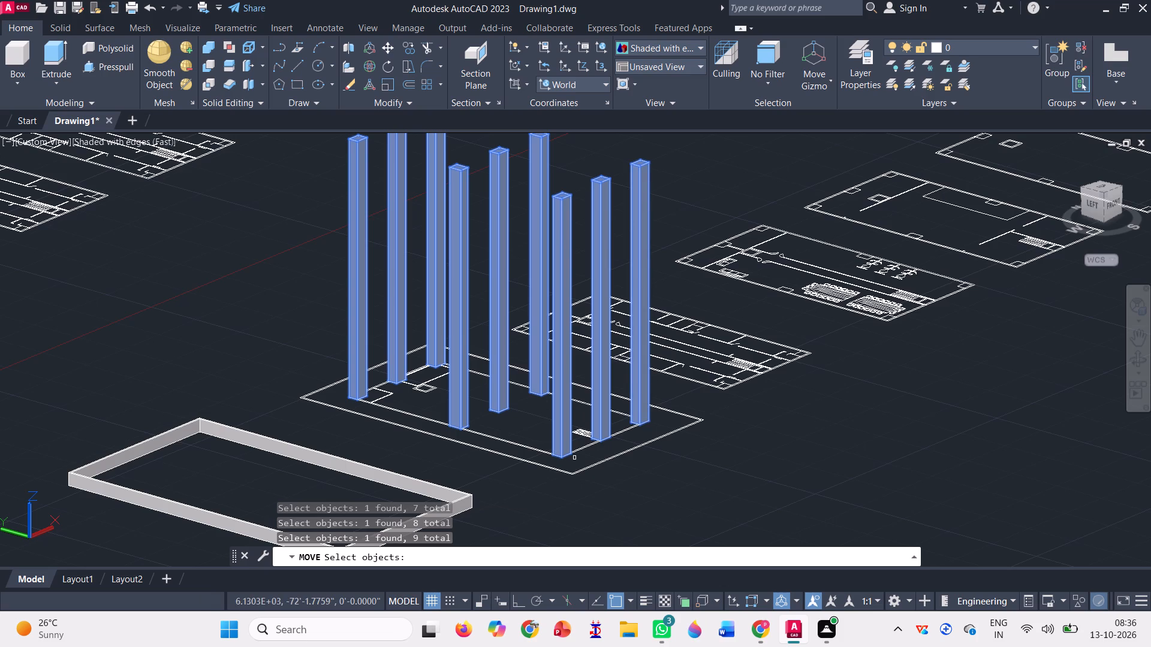
key("space")
scroll(572, 481, "up", 6)
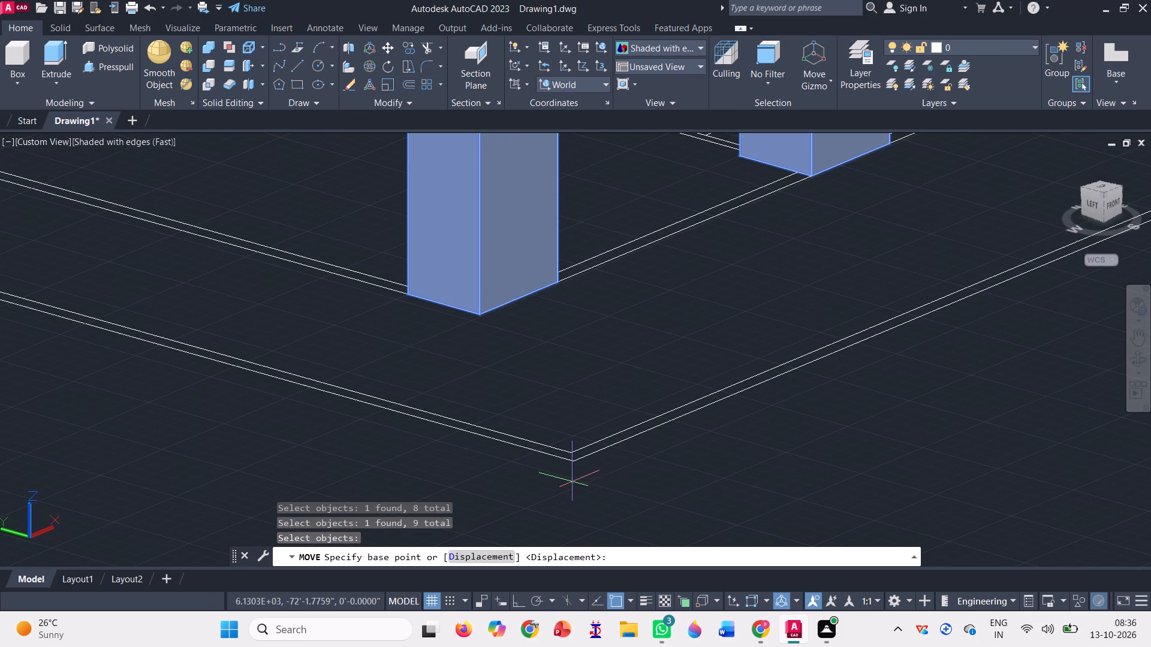
left_click(569, 457)
scroll(675, 362, "down", 1)
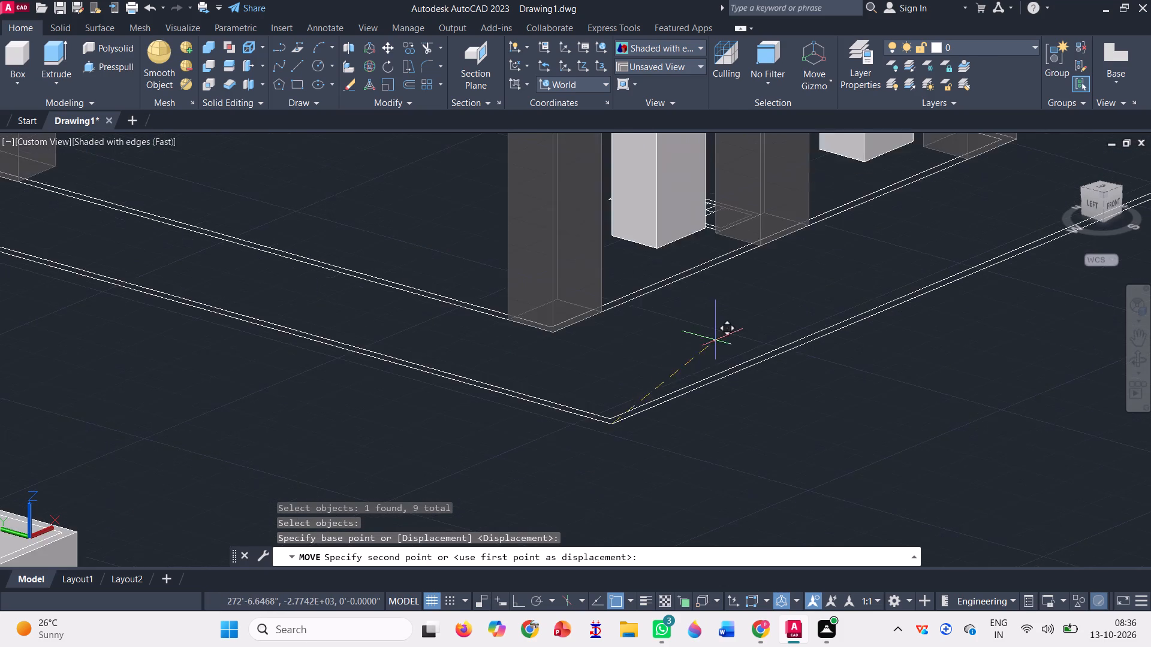
scroll(715, 338, "down", 2)
scroll(206, 555, "up", 3)
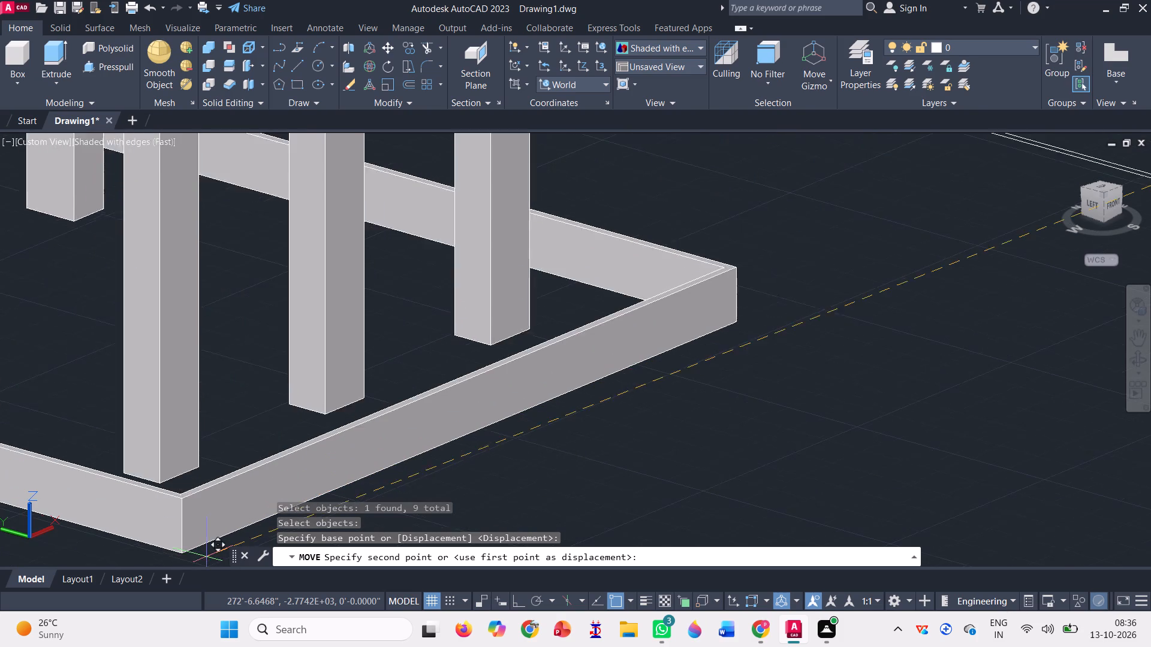
scroll(203, 554, "up", 2)
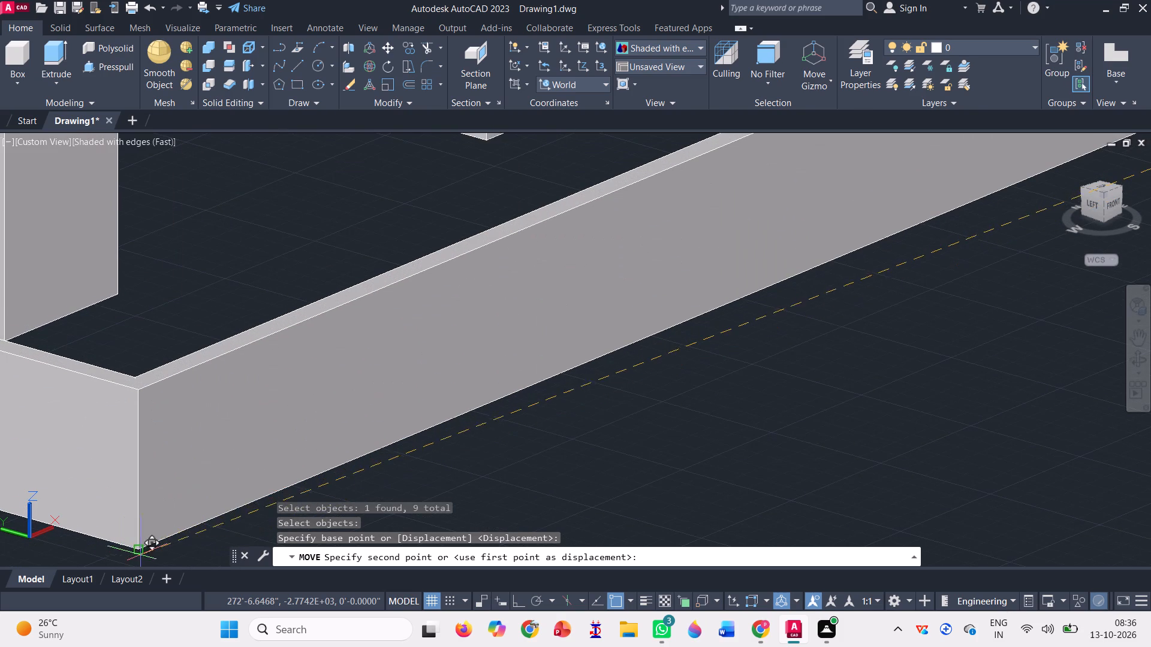
left_click(140, 548)
scroll(396, 474, "down", 5)
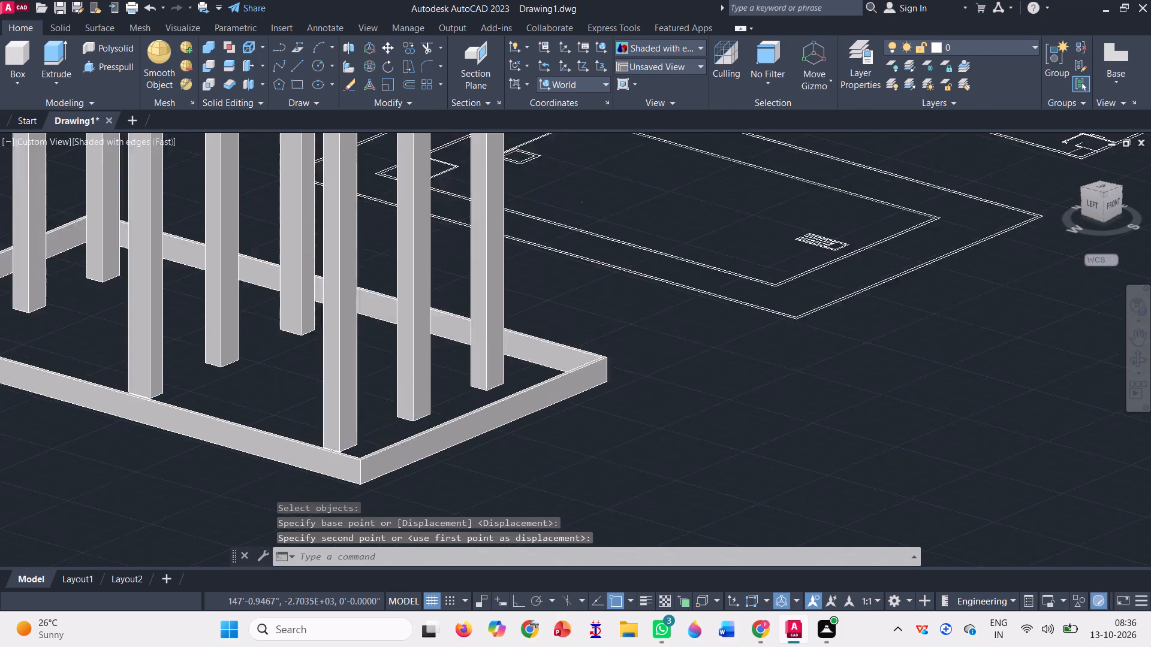
scroll(444, 451, "down", 2)
key("Escape")
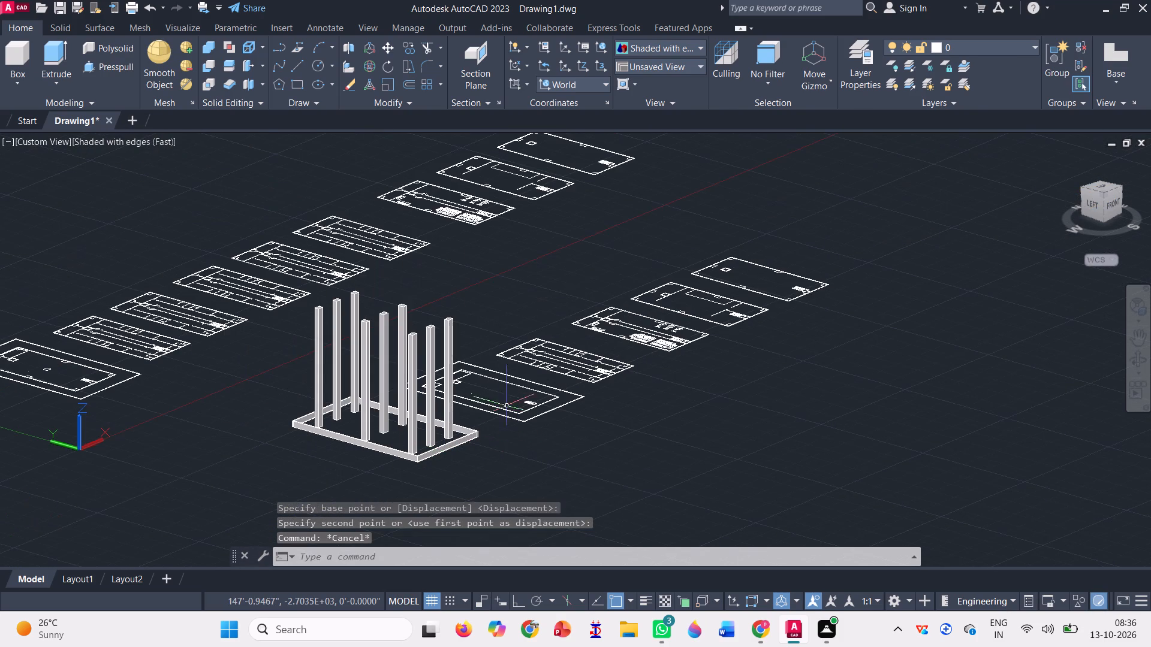
Inspect the remaining linework of the first copied plan and the columns placed inside the perimeter wall.
scroll(503, 393, "up", 3)
scroll(518, 397, "down", 2)
scroll(519, 398, "up", 2)
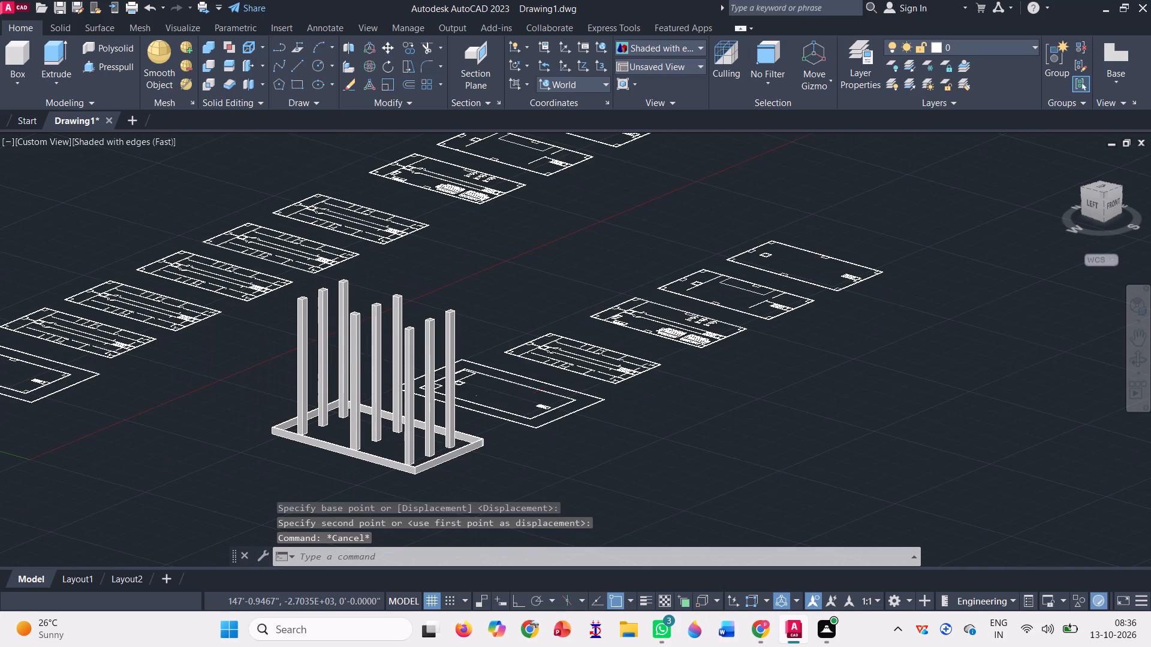
scroll(527, 413, "up", 3)
scroll(528, 413, "down", 1)
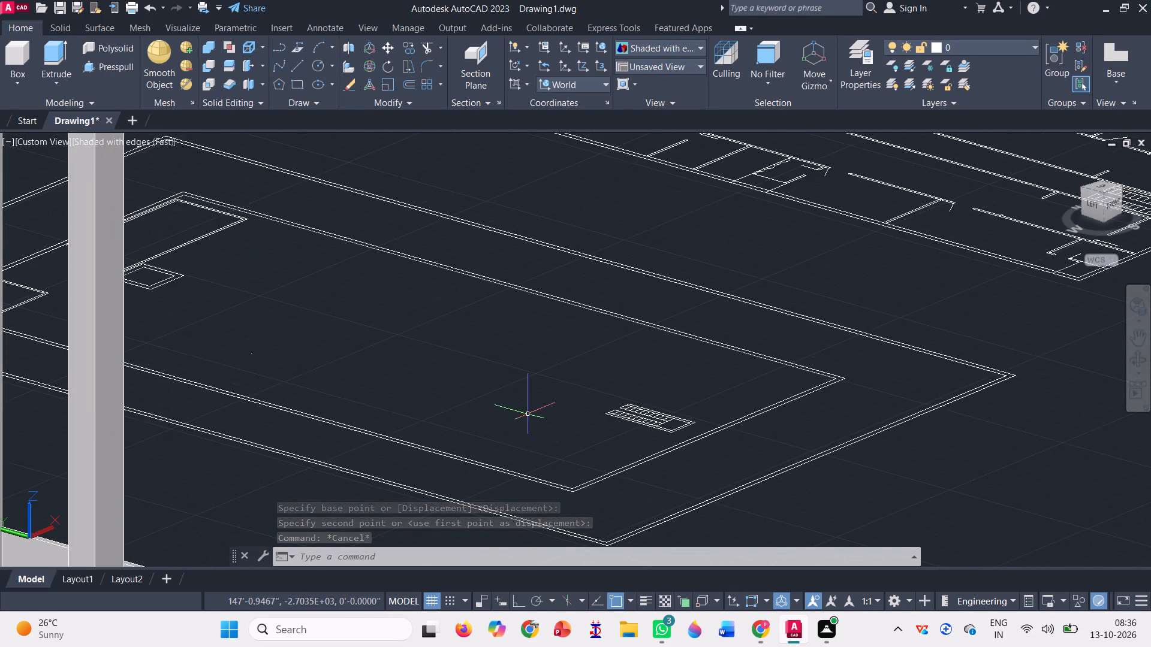
scroll(528, 413, "down", 2)
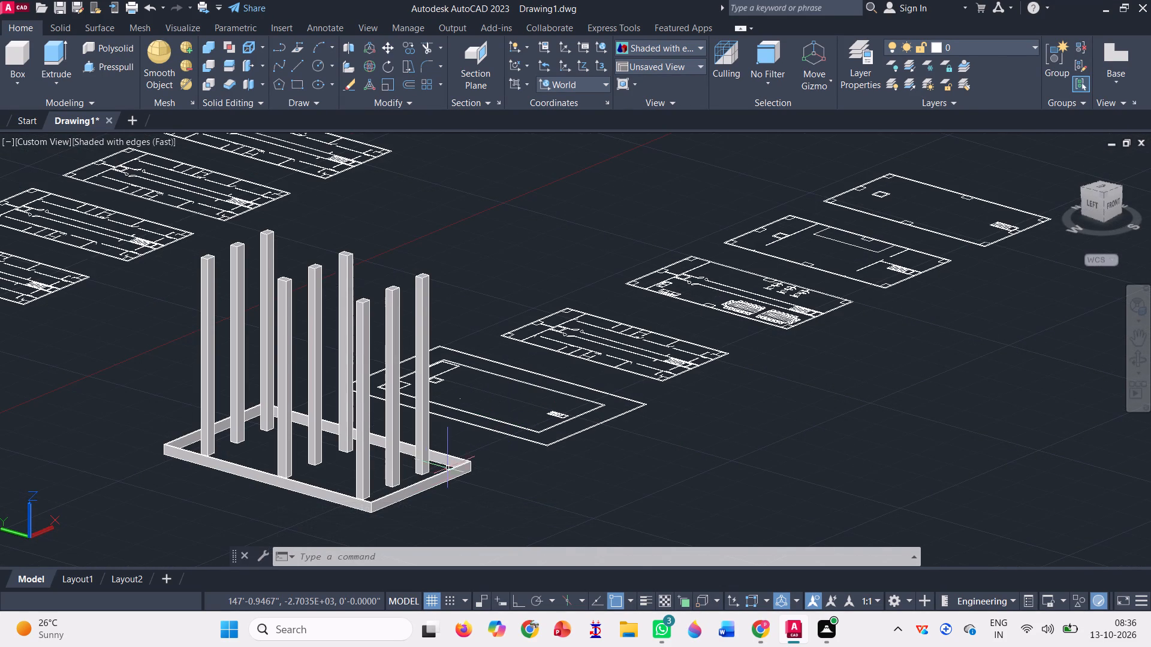
Model a 6" thick box slab between the first copied plan's outer northeast and southwest boundary corners.
left_click(25, 46)
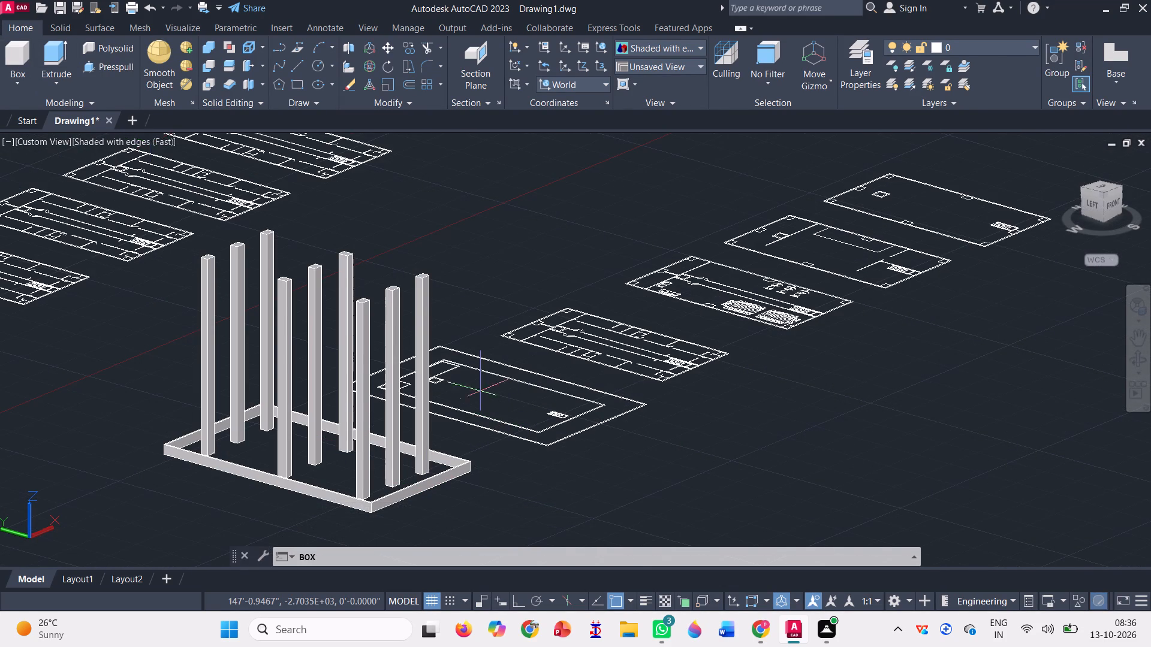
scroll(480, 391, "up", 2)
left_click(1138, 356)
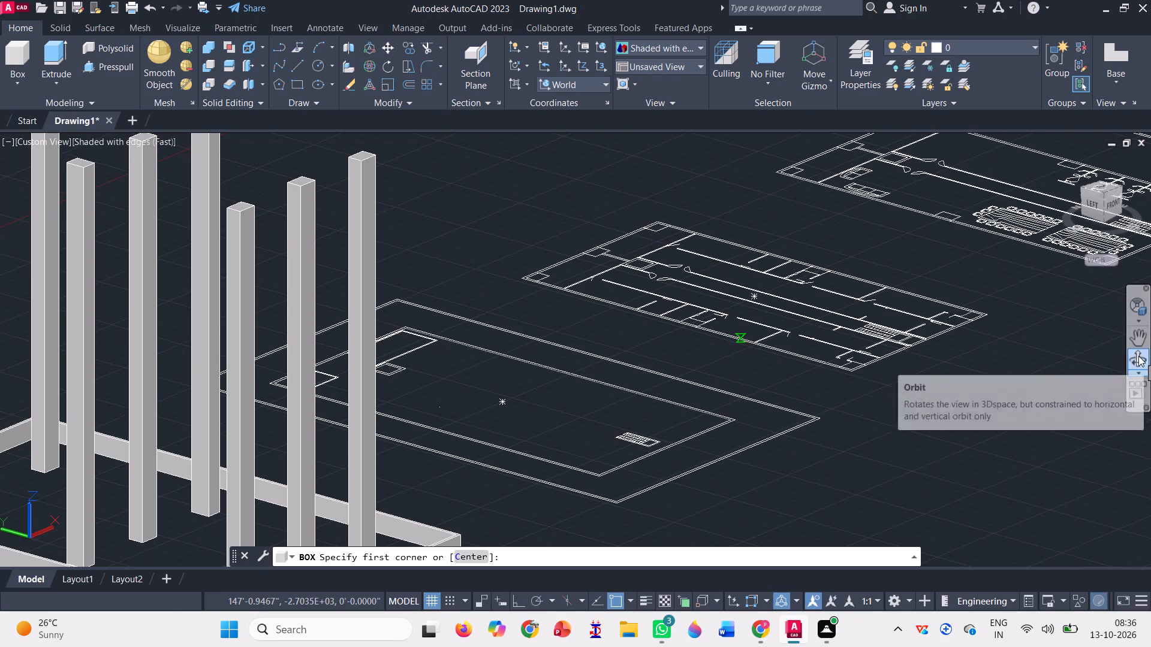
left_click_drag(775, 374, 683, 356)
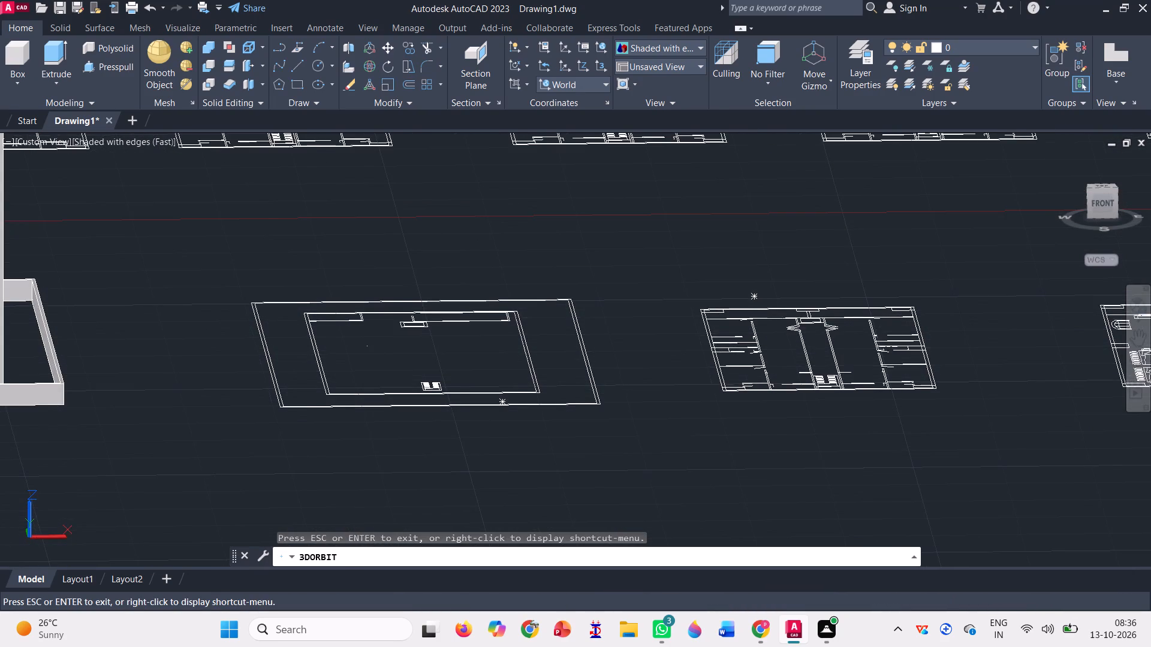
left_click_drag(684, 365, 715, 400)
key("Escape")
scroll(473, 172, "up", 2)
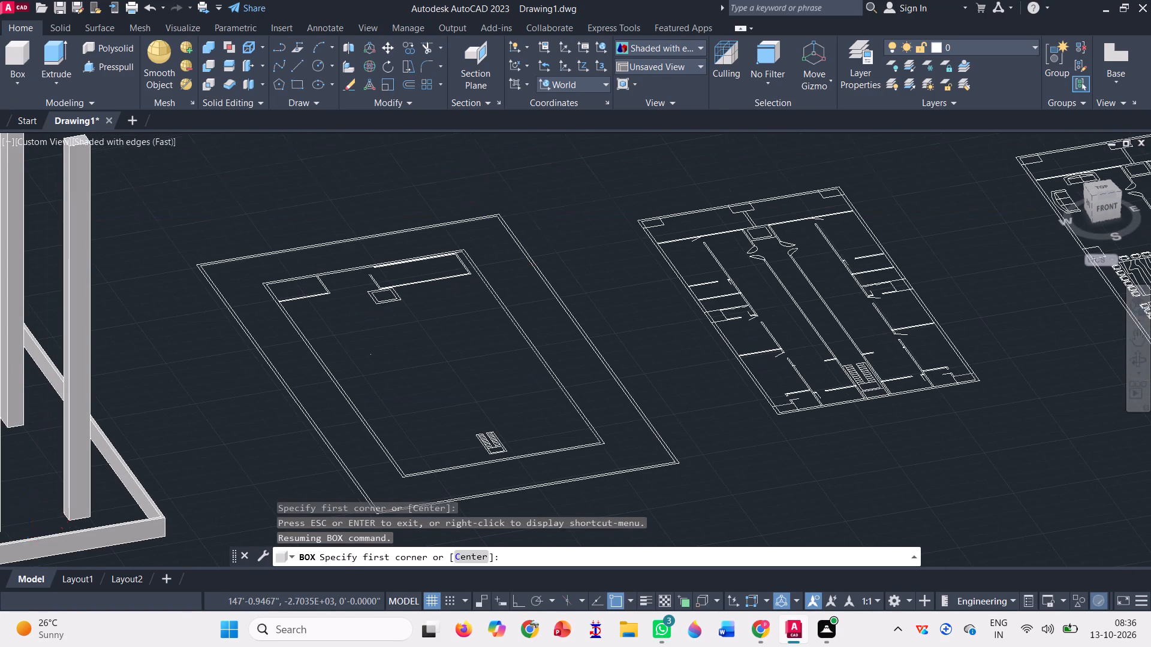
scroll(473, 172, "up", 1)
scroll(544, 270, "up", 4)
left_click(559, 369)
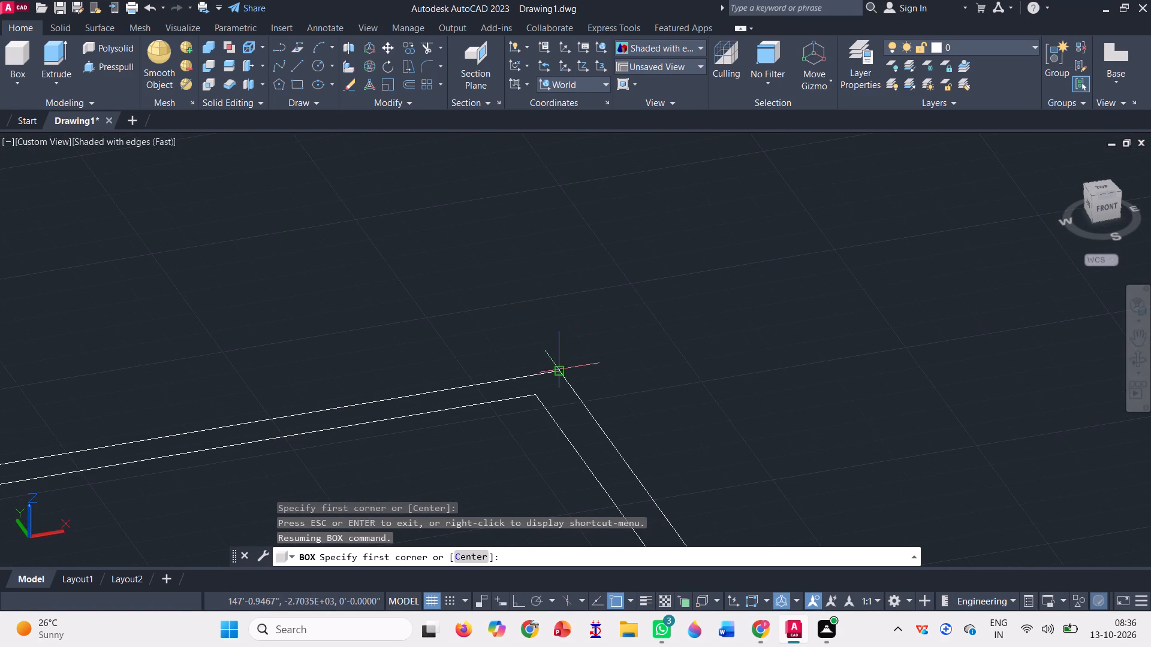
scroll(564, 217, "down", 7)
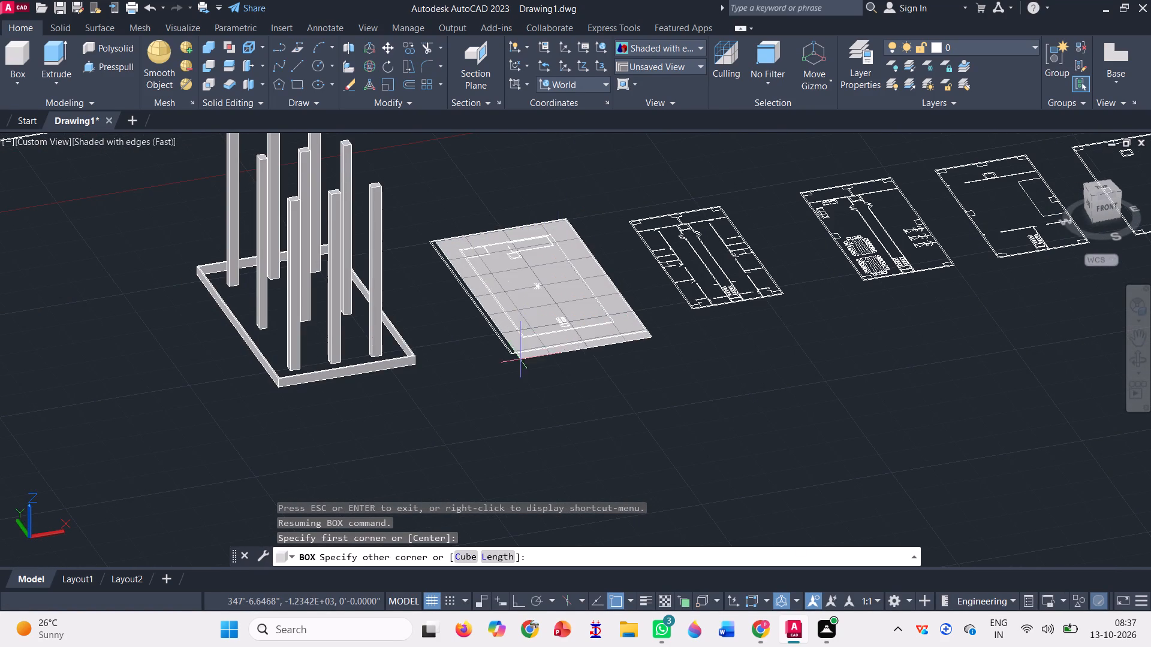
scroll(518, 367, "up", 2)
scroll(504, 297, "up", 4)
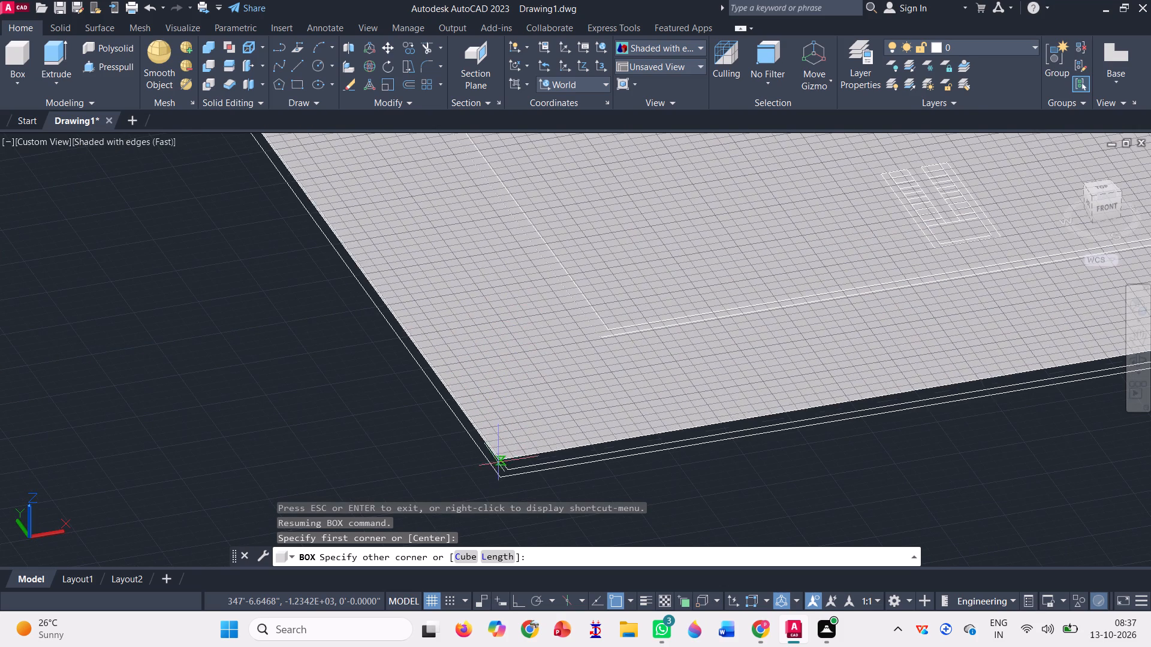
left_click(504, 478)
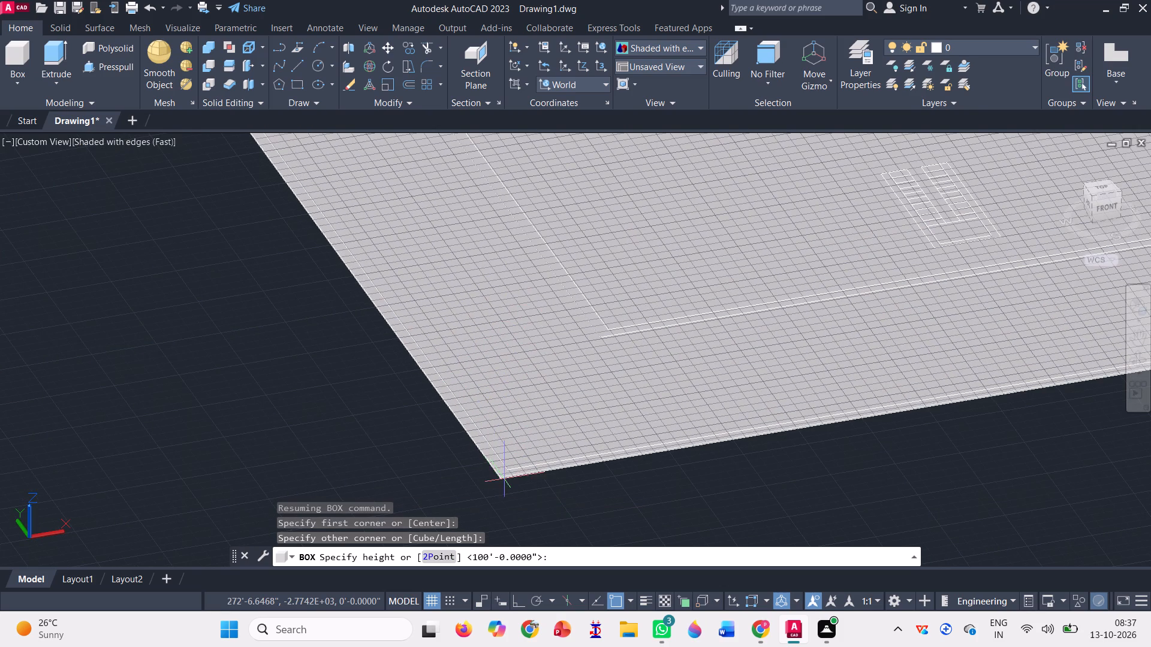
type("6\"")
key("Return")
scroll(524, 379, "down", 2)
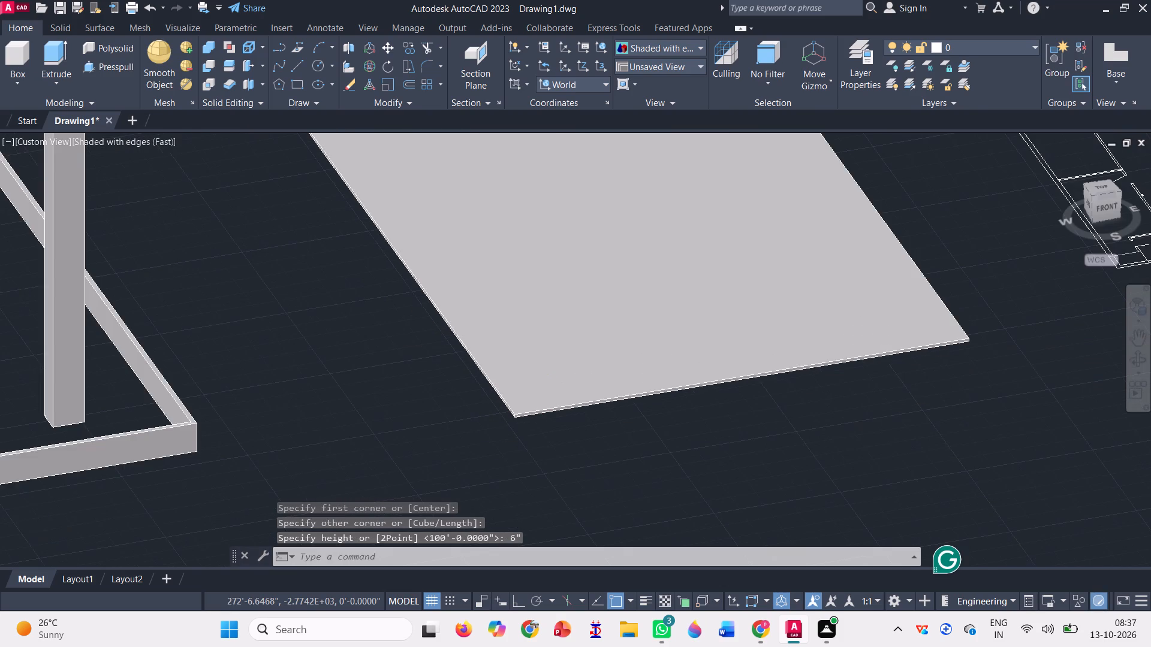
Move the slab along the X axis to the open area just west of the perimeter wall and columns.
scroll(514, 433, "down", 1)
left_click(519, 236)
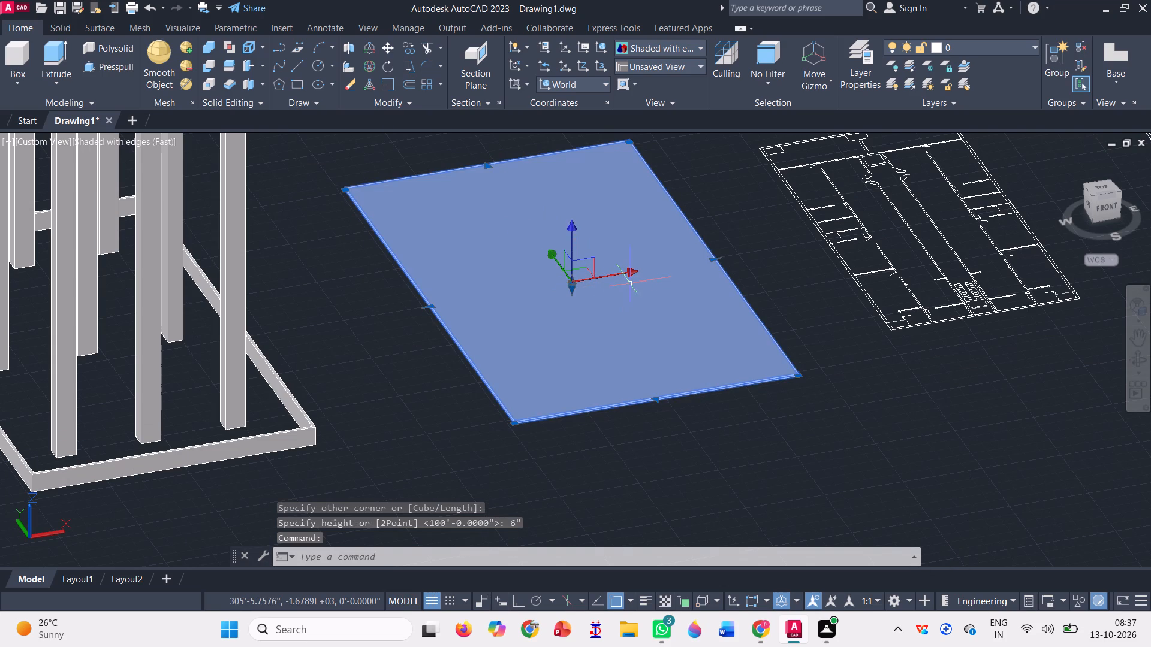
left_click_drag(626, 270, 572, 281)
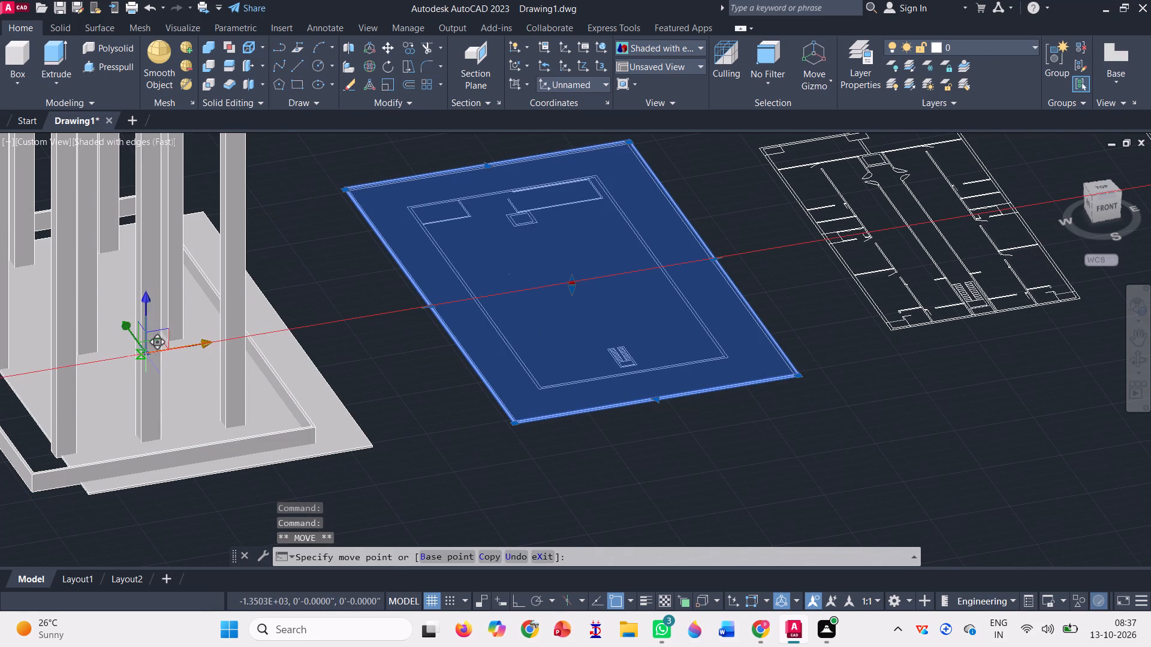
scroll(74, 362, "up", 1)
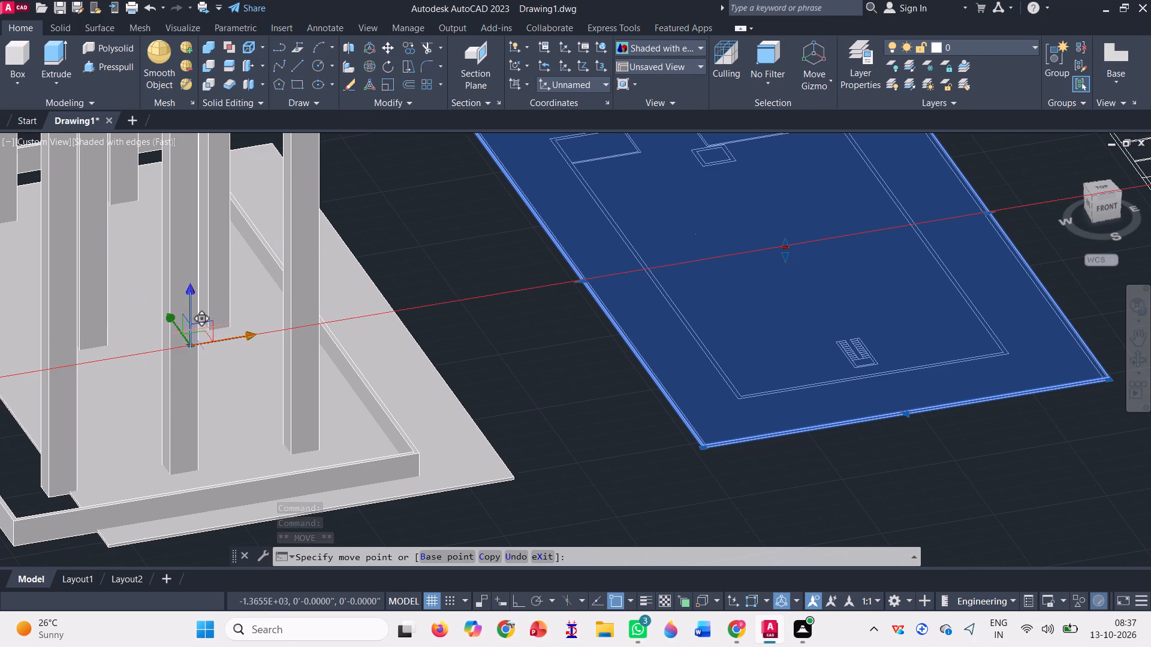
scroll(312, 226, "down", 1)
scroll(367, 195, "down", 1)
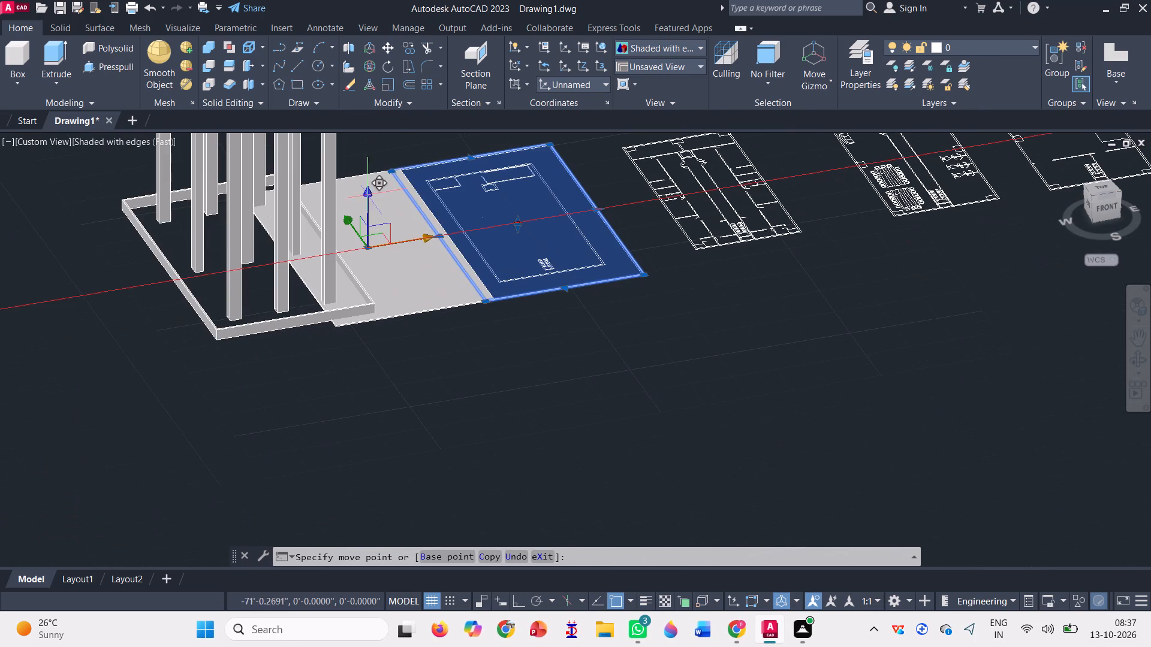
left_click(82, 343)
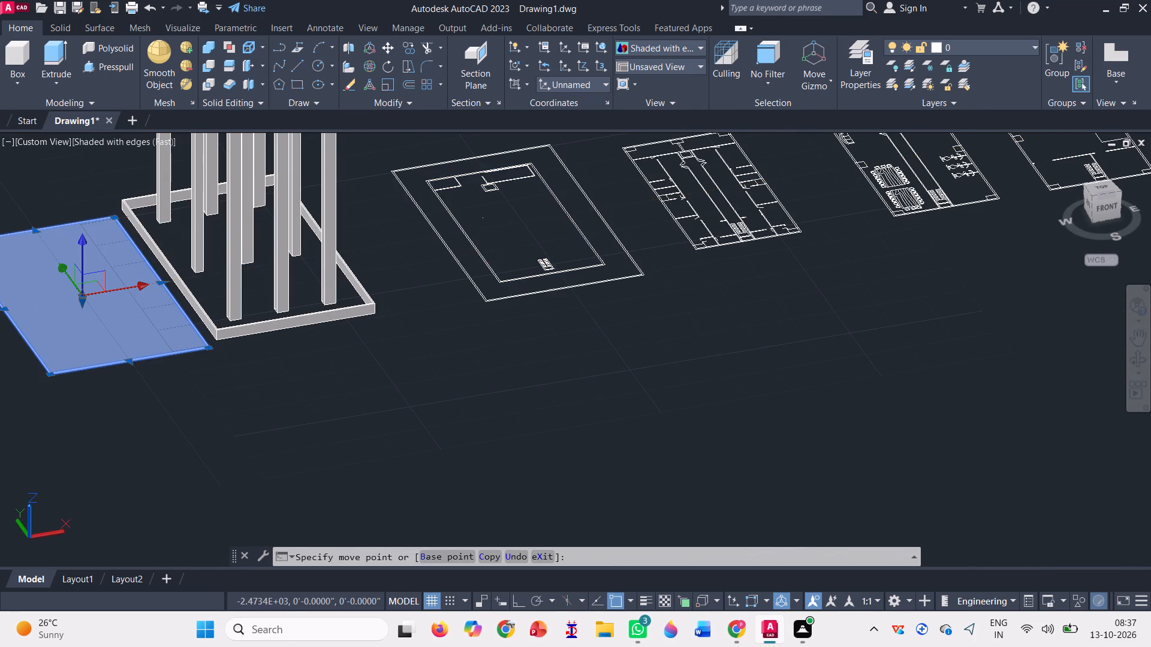
scroll(466, 314, "down", 2)
scroll(248, 314, "up", 2)
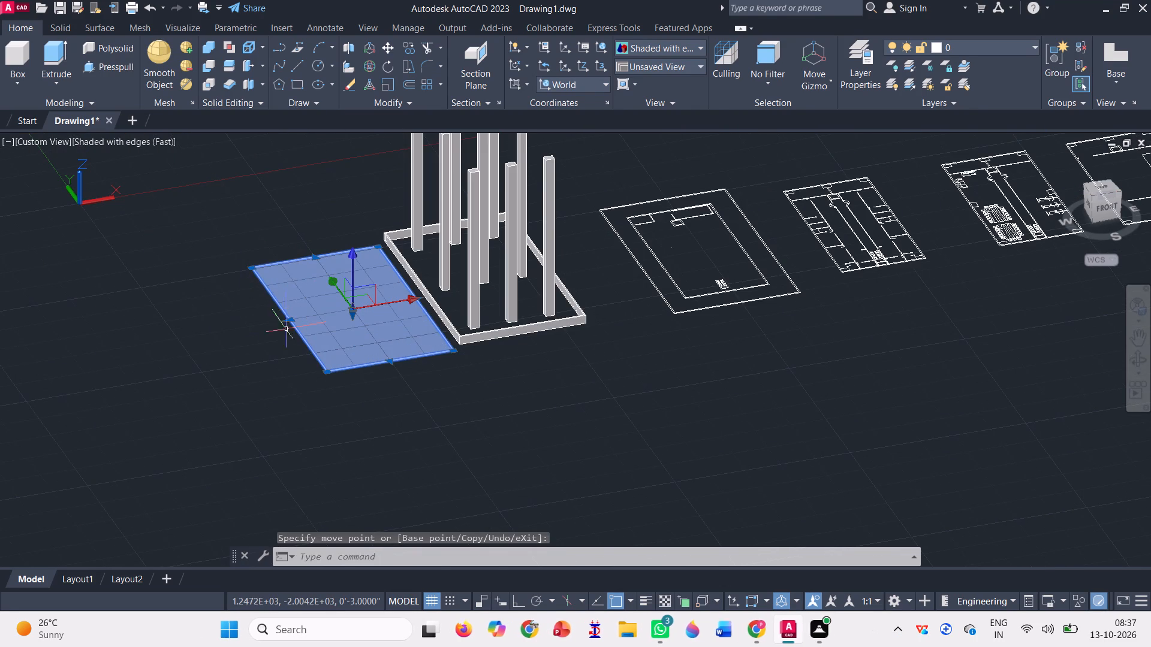
key("Escape")
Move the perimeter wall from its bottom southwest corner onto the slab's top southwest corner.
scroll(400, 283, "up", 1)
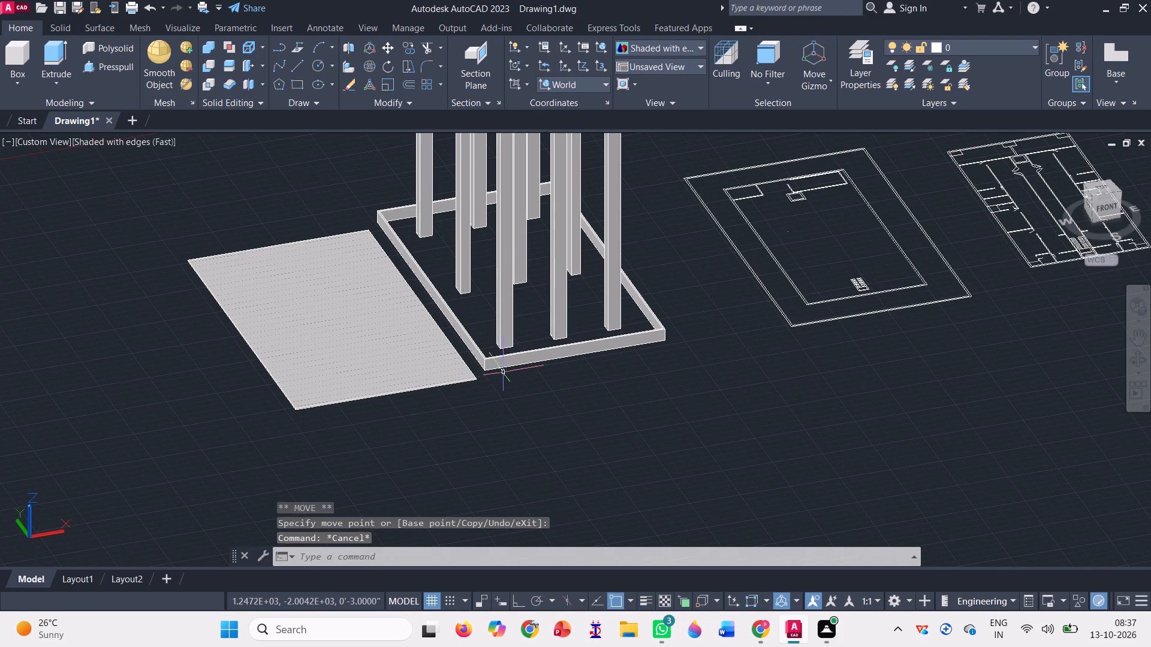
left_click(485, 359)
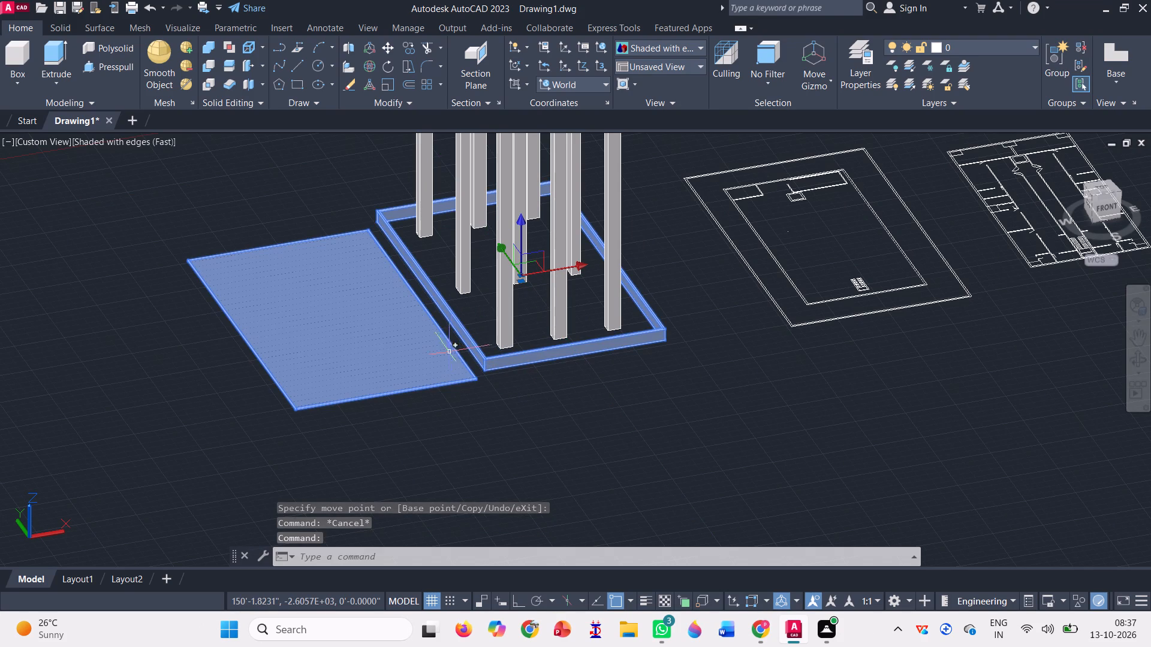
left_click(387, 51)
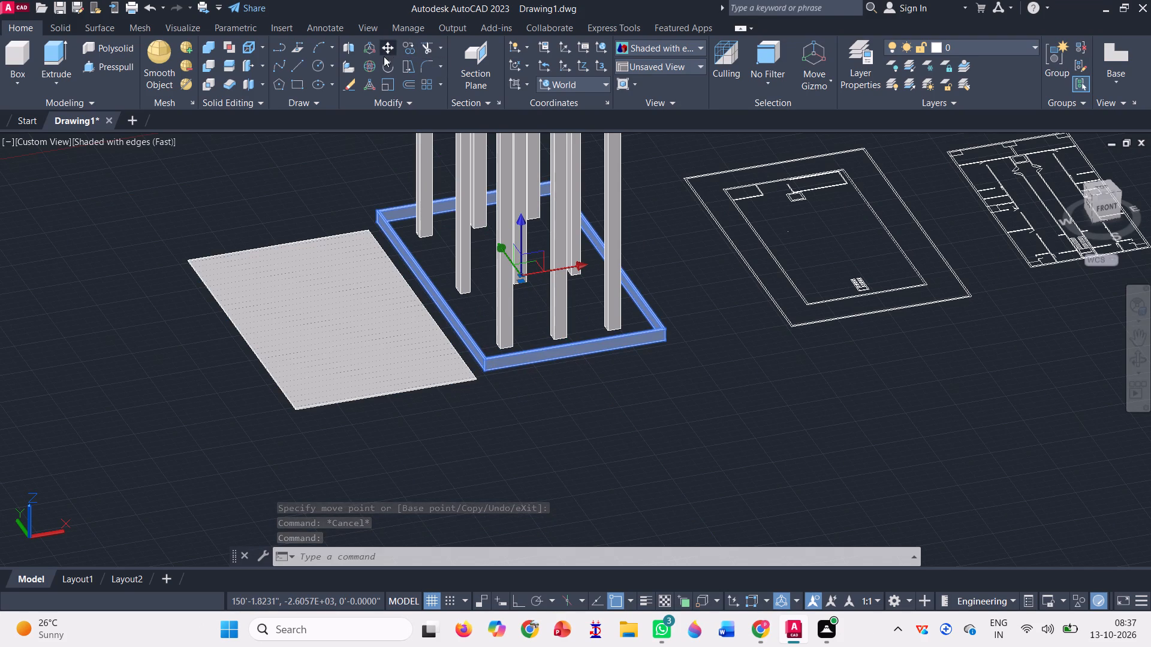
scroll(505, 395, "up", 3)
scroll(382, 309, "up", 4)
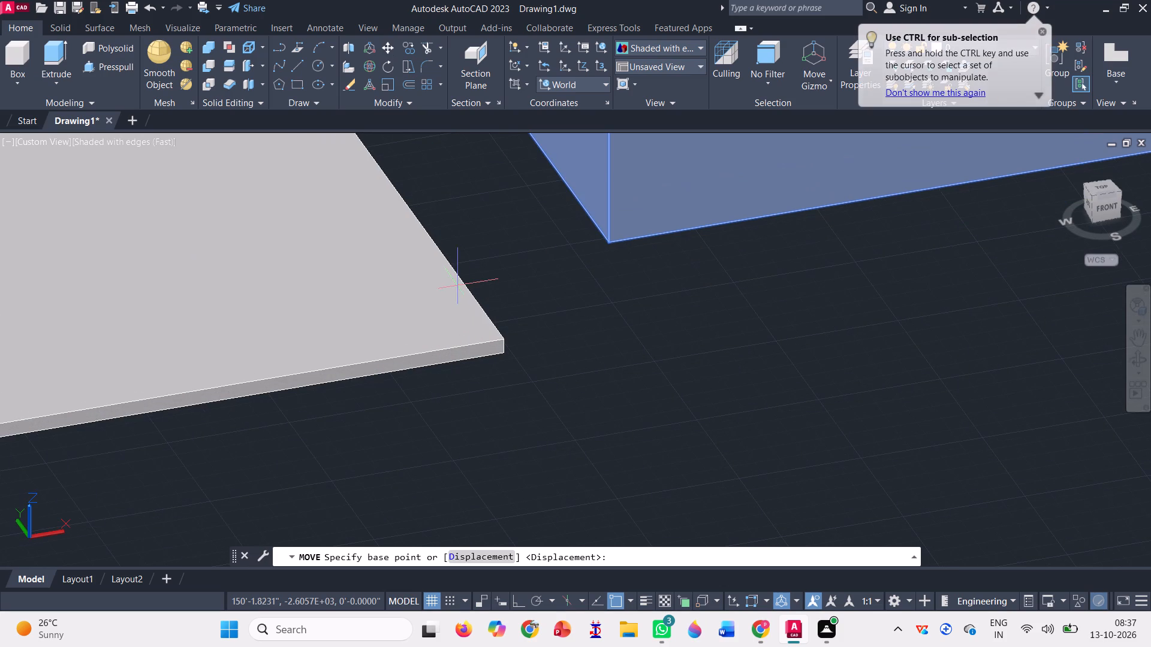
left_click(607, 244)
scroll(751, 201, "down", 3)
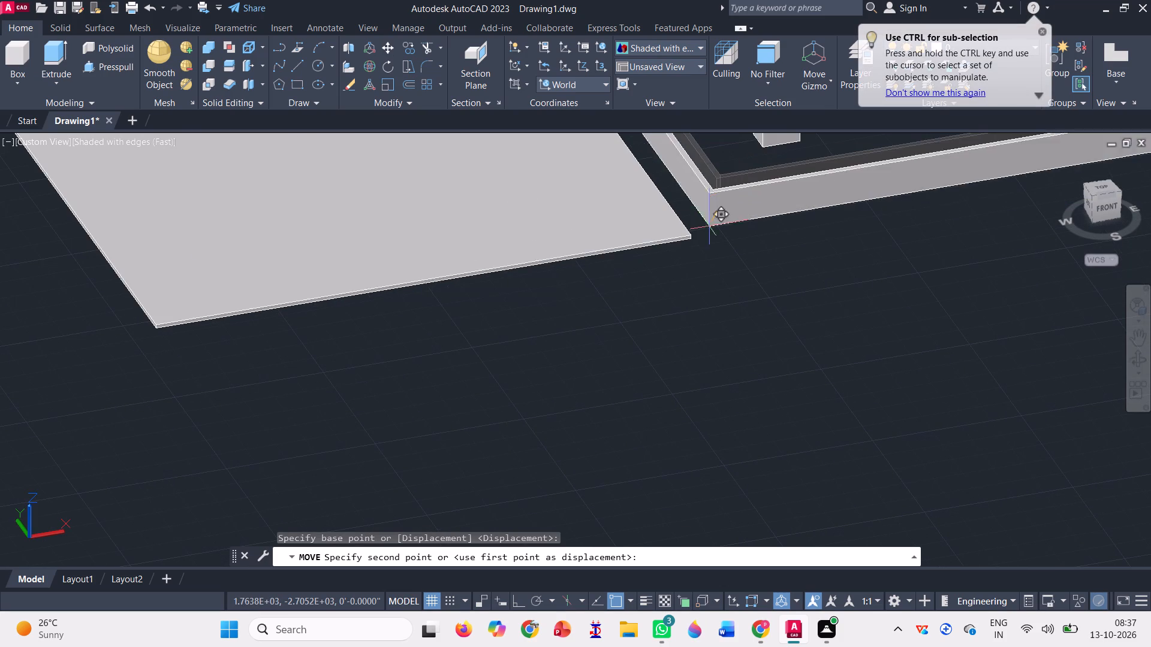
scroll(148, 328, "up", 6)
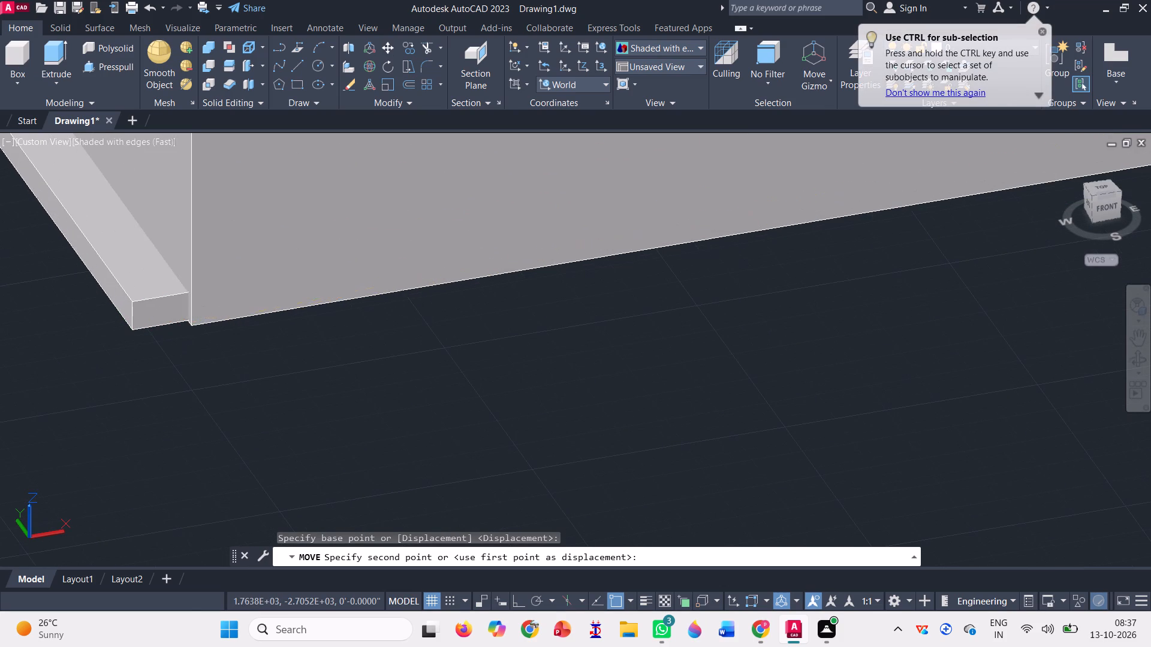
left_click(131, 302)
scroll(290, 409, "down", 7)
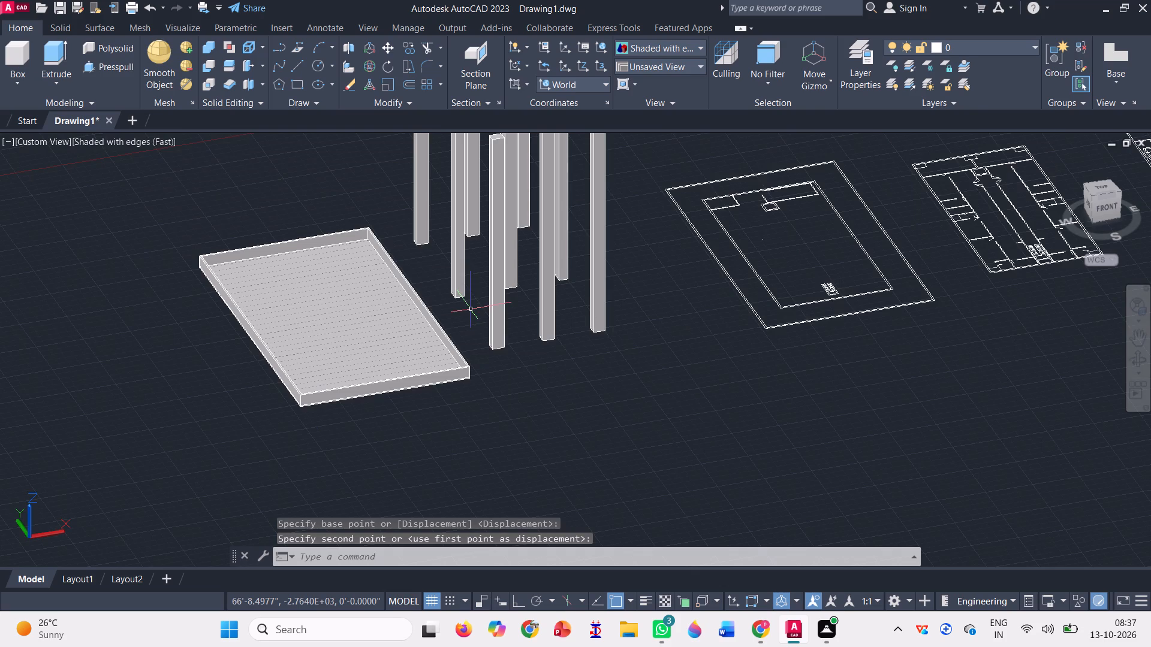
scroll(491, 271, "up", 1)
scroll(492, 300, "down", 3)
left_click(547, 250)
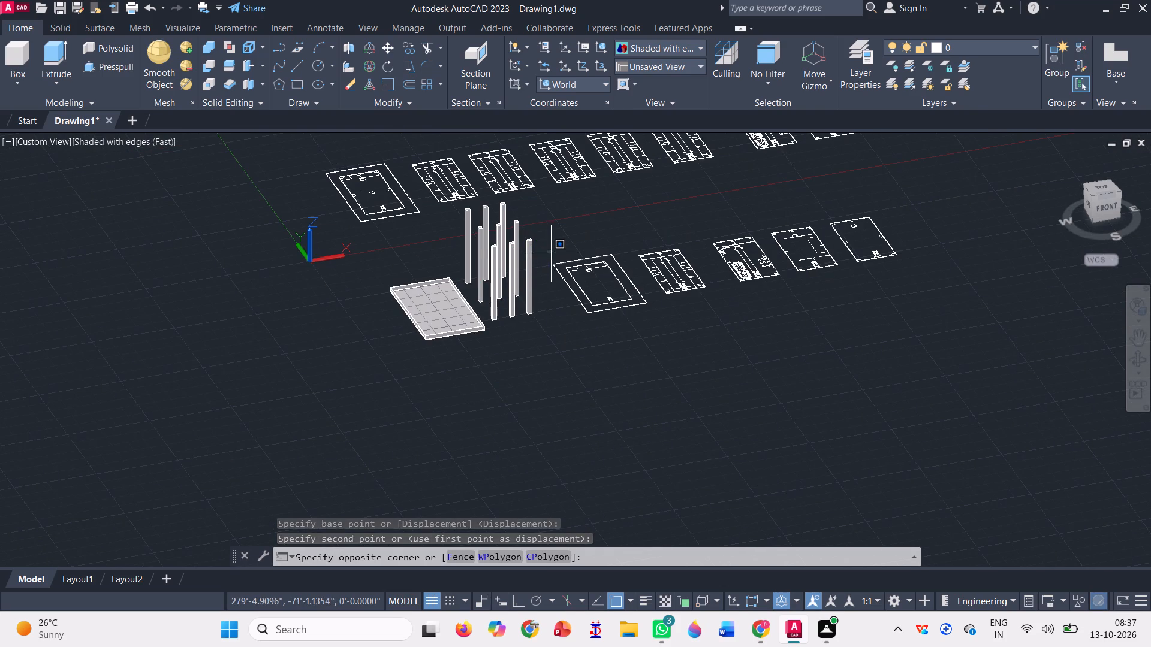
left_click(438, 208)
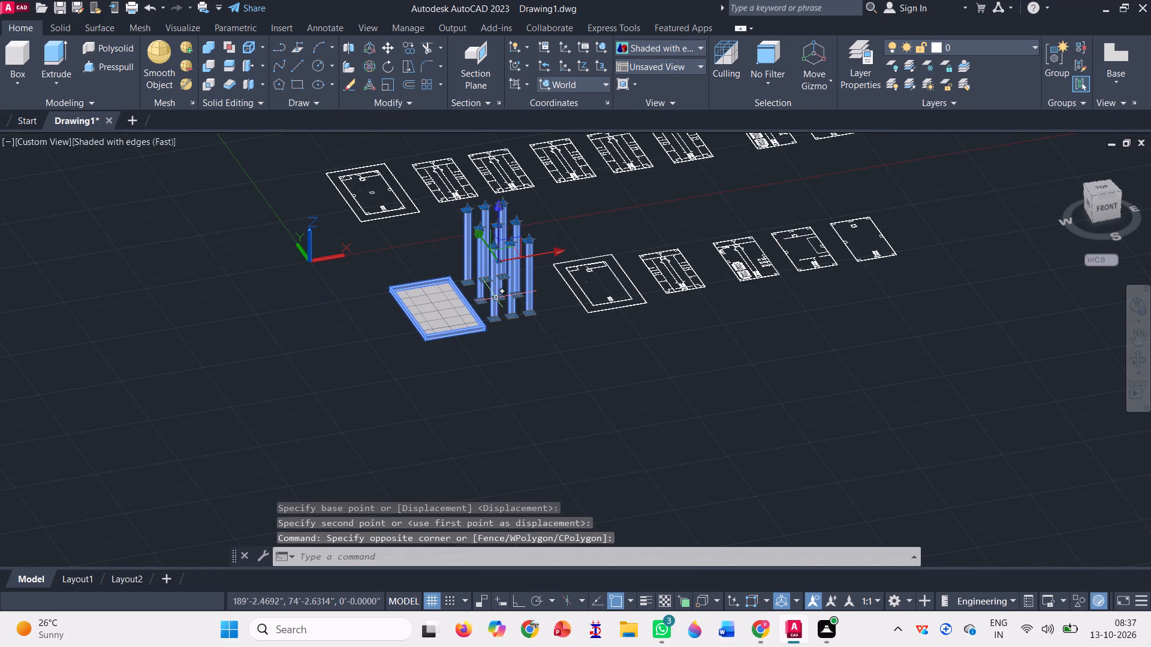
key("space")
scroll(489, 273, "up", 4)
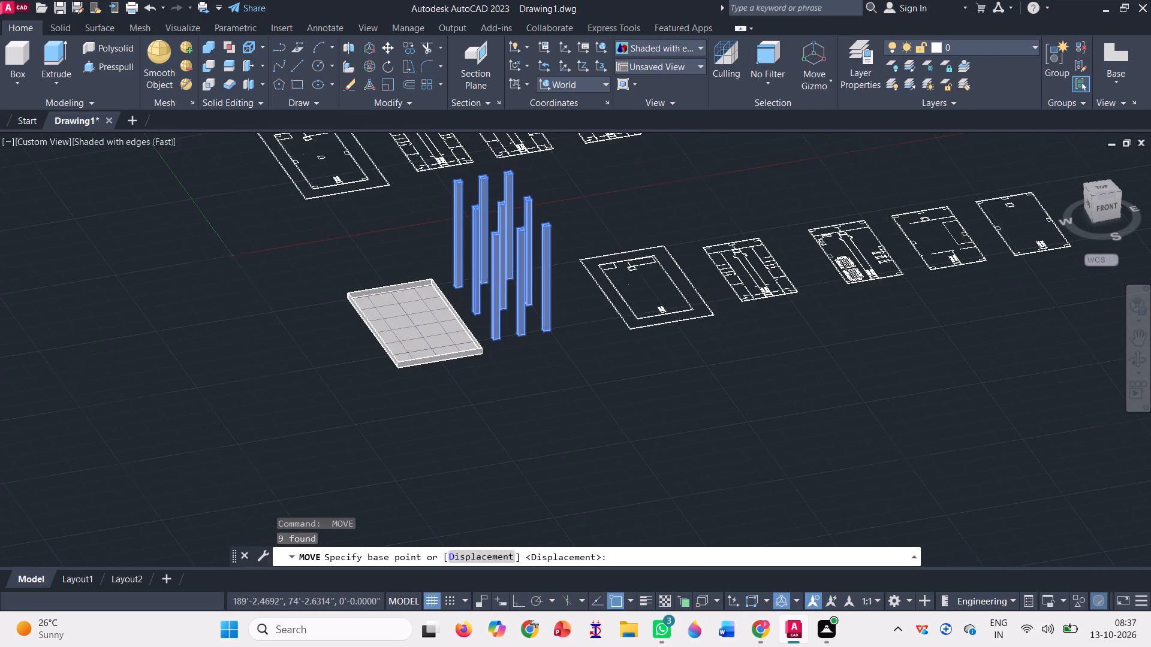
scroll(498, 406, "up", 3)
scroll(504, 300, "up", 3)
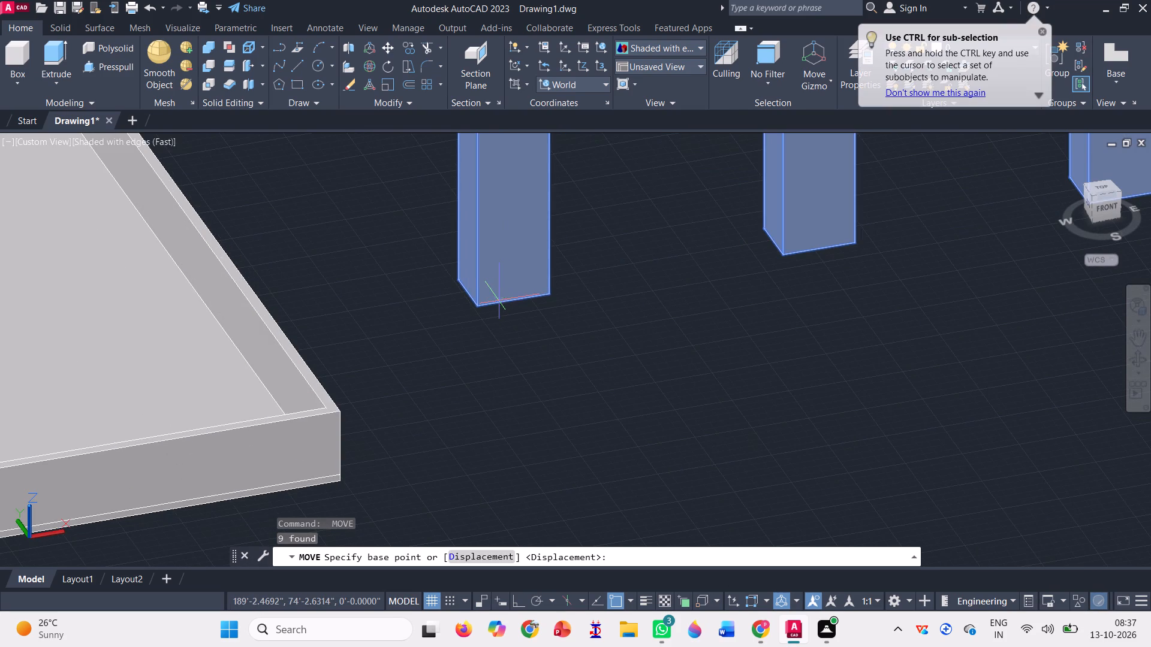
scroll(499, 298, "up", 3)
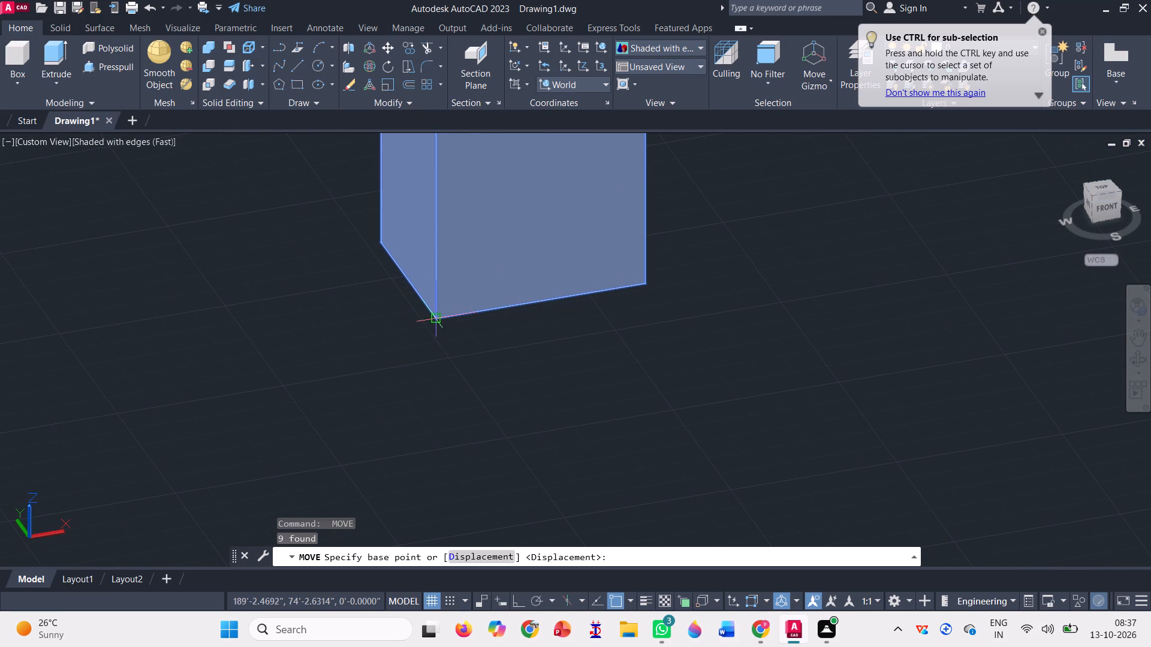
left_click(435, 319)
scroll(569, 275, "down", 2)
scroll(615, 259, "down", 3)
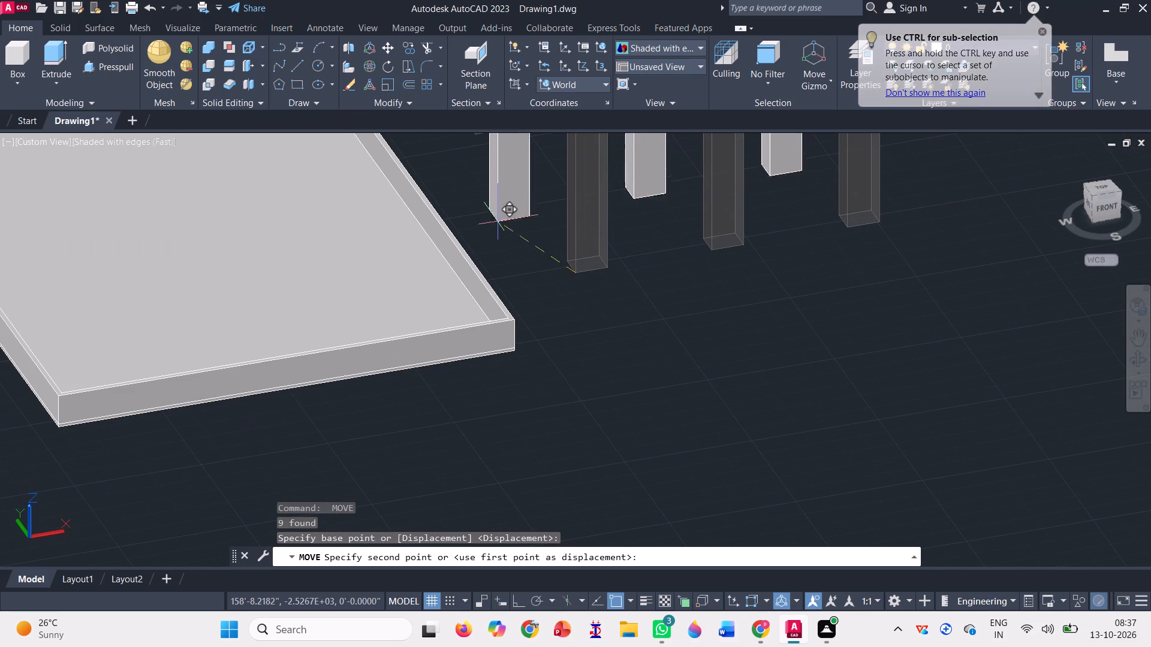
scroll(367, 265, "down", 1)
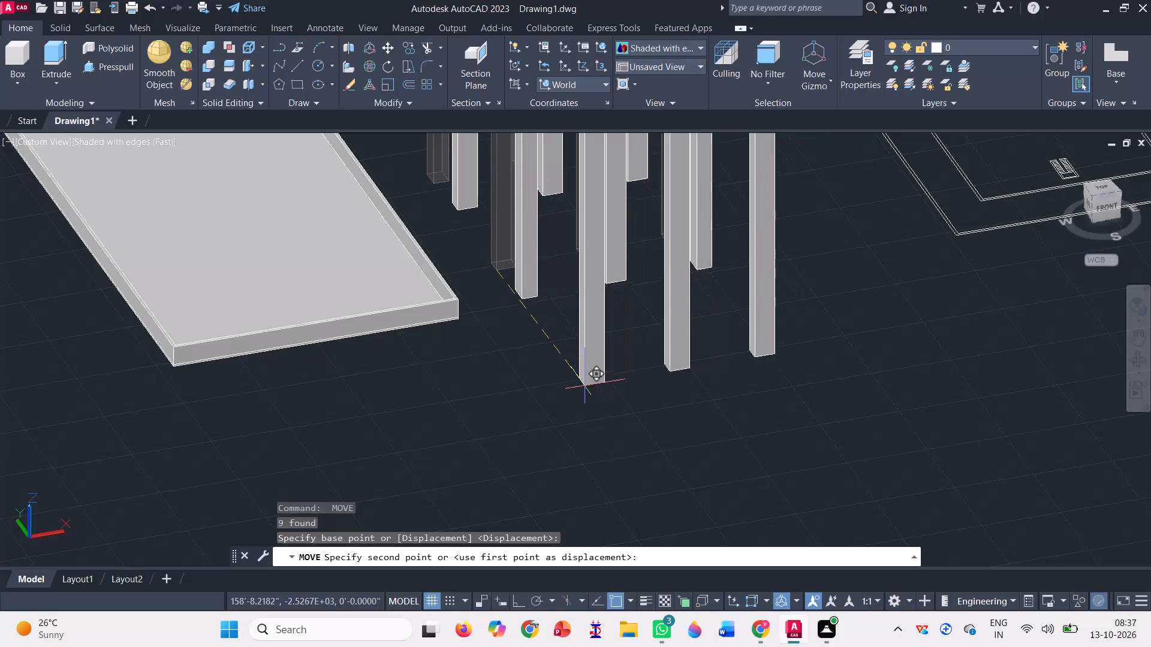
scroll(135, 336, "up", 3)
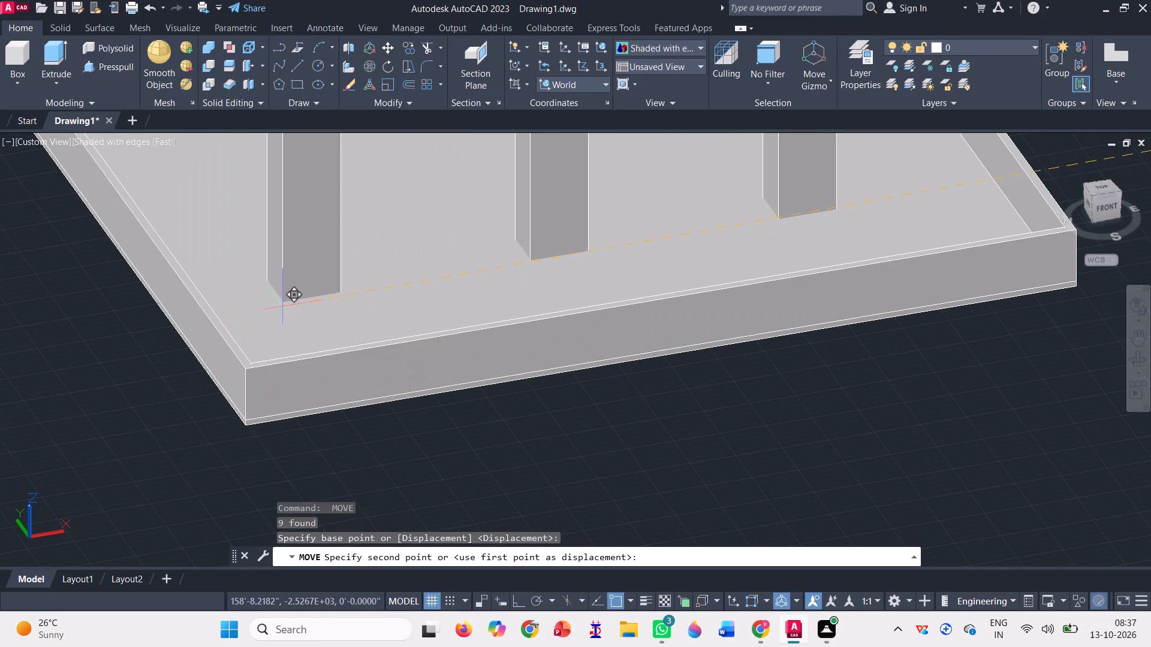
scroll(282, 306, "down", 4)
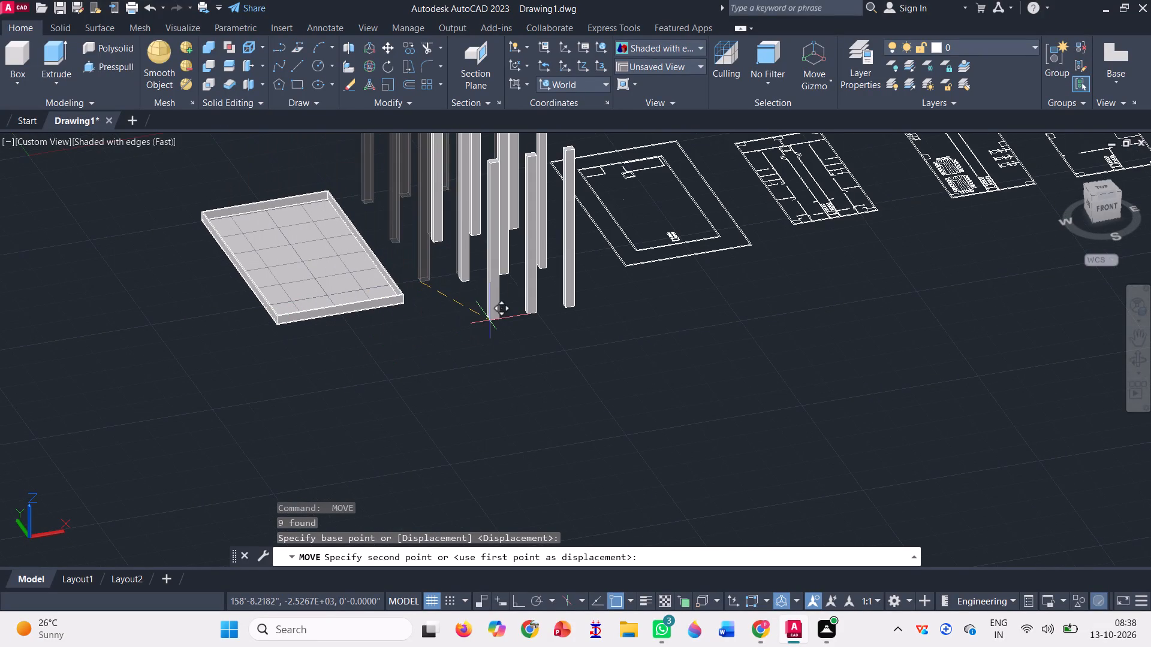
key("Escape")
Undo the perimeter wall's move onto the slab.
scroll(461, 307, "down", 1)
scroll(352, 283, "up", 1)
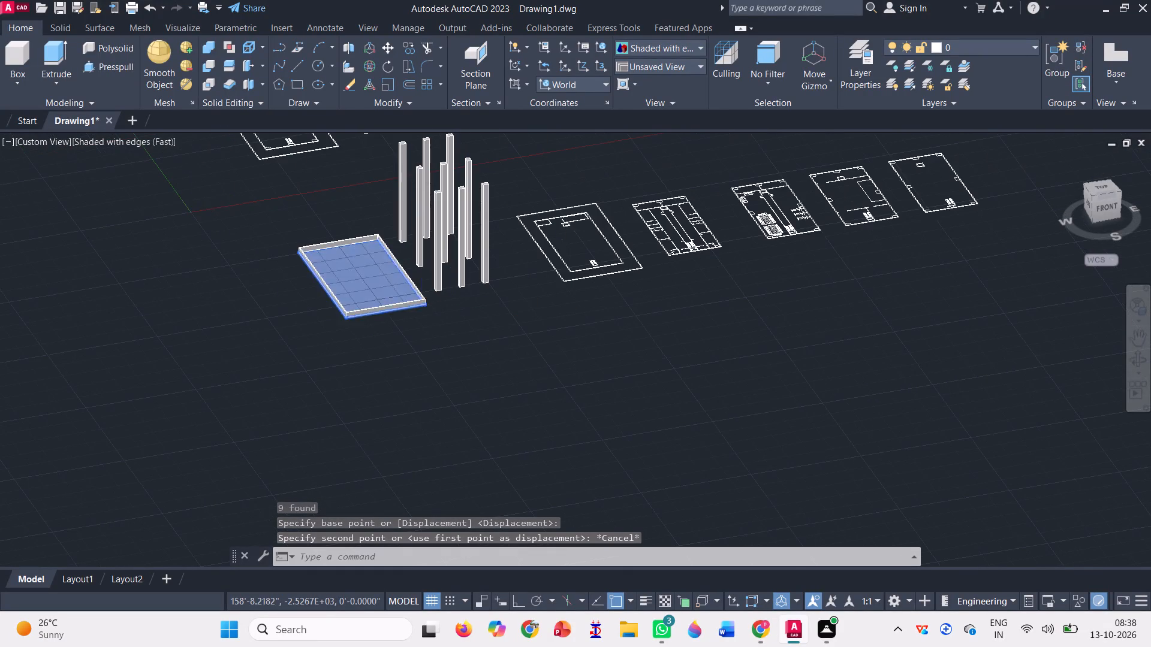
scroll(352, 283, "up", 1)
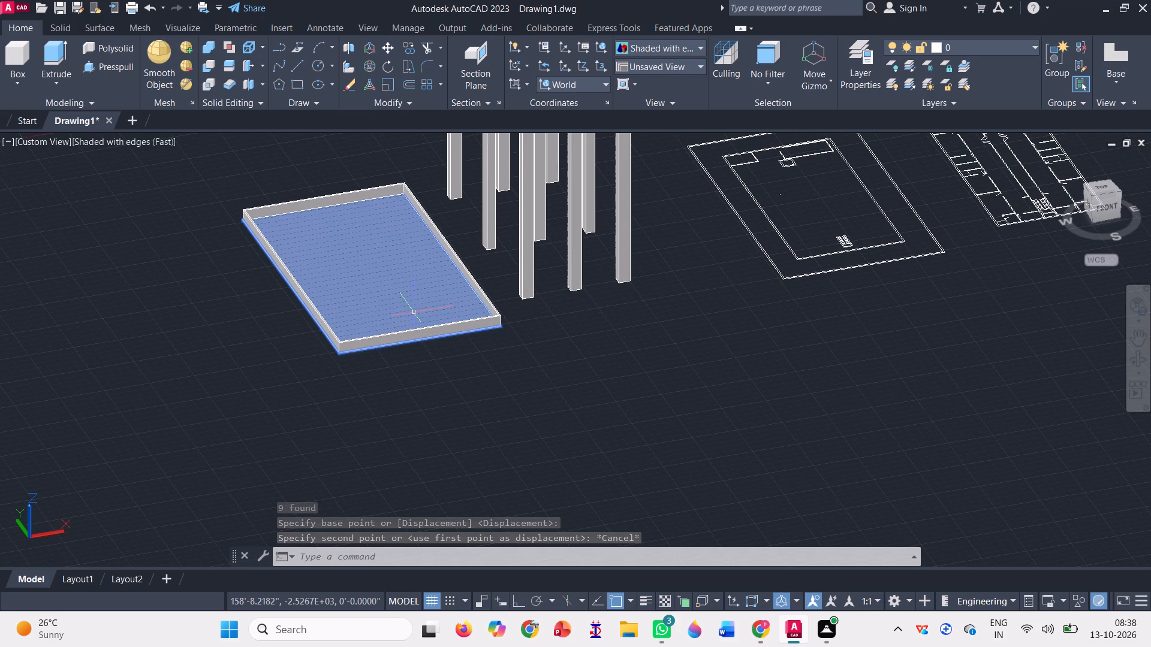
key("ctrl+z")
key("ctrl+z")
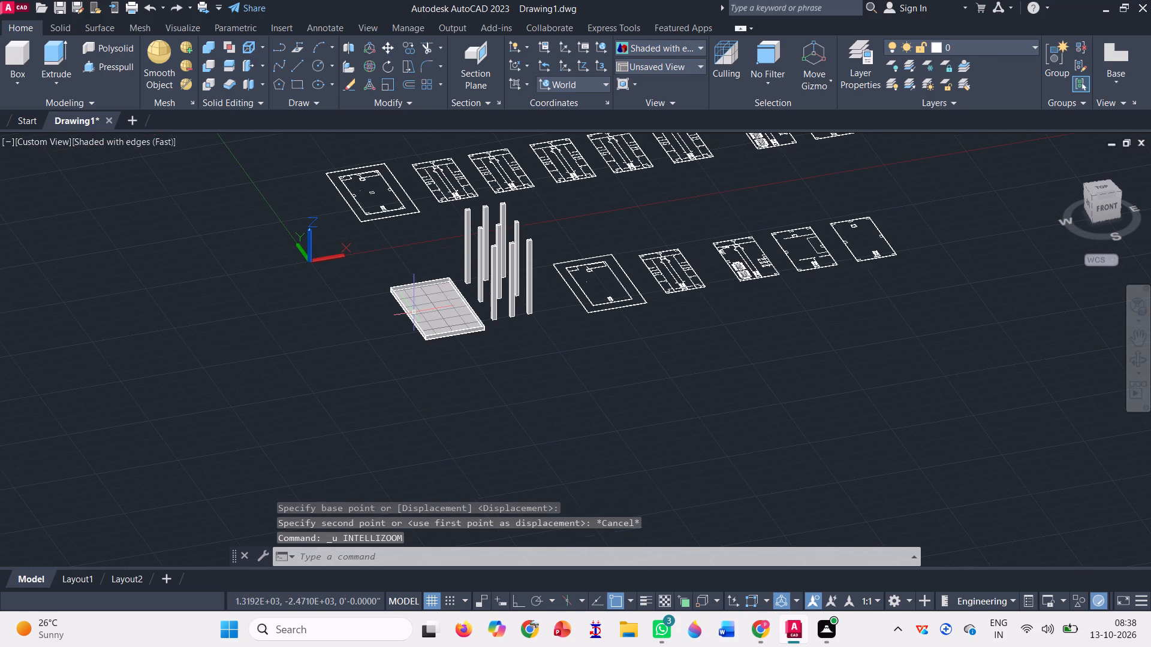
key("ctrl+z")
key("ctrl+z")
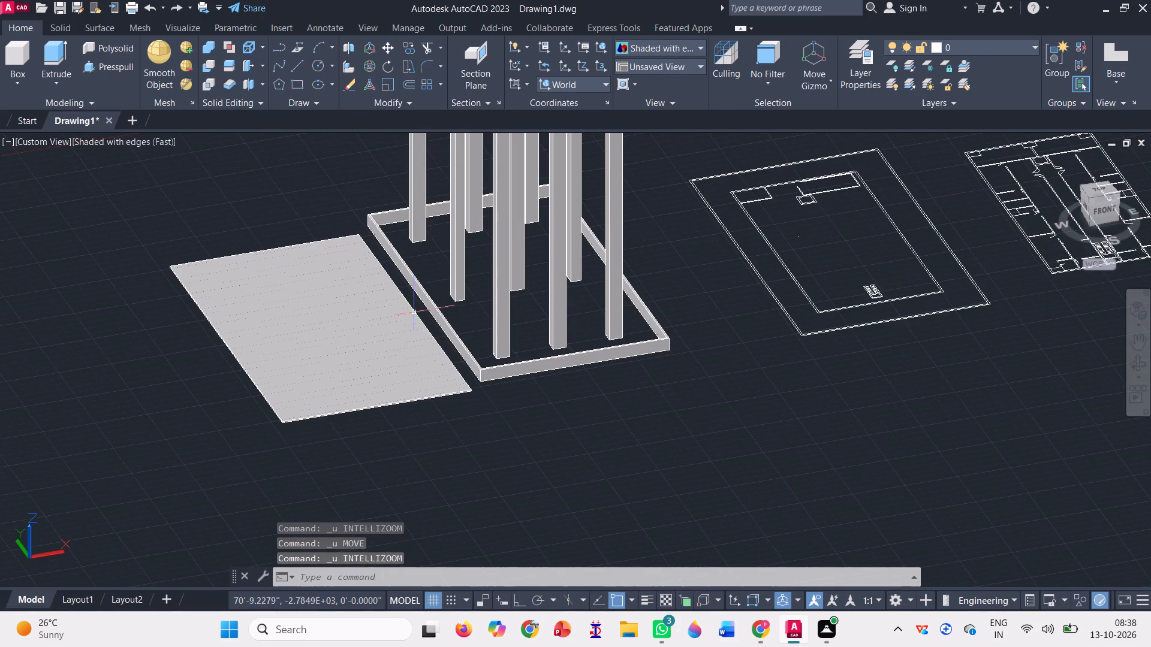
Move the nine columns and the perimeter wall together from the wall's bottom southwest corner onto the slab's top southwest corner.
scroll(562, 322, "down", 1)
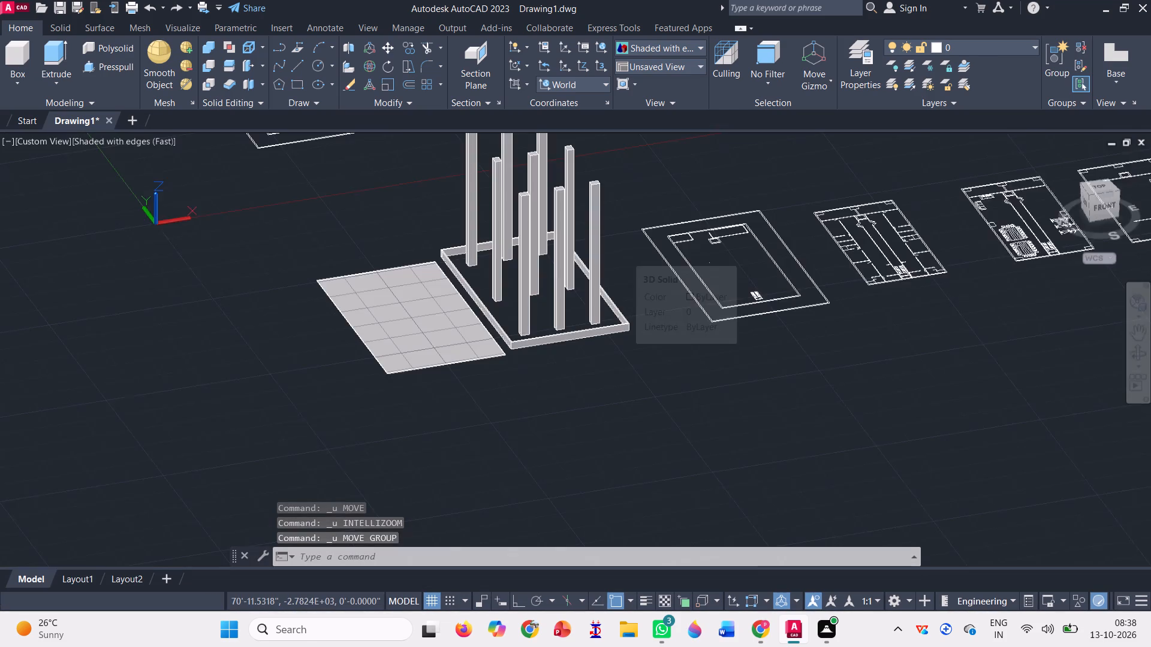
left_click(385, 46)
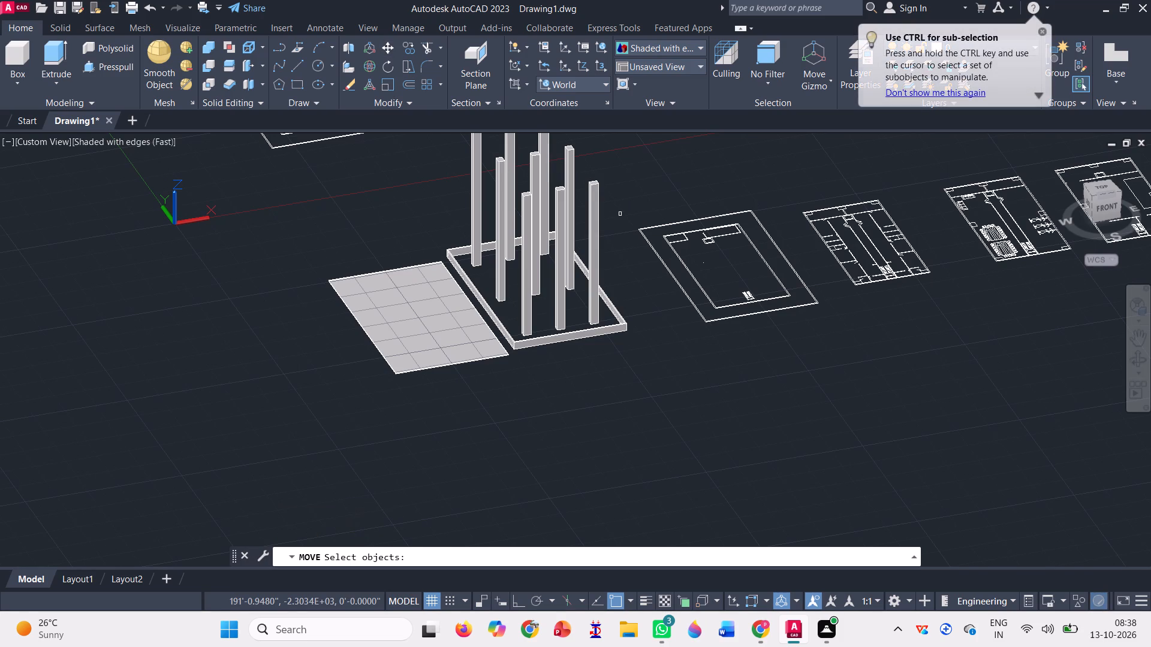
left_click(620, 211)
left_click(435, 144)
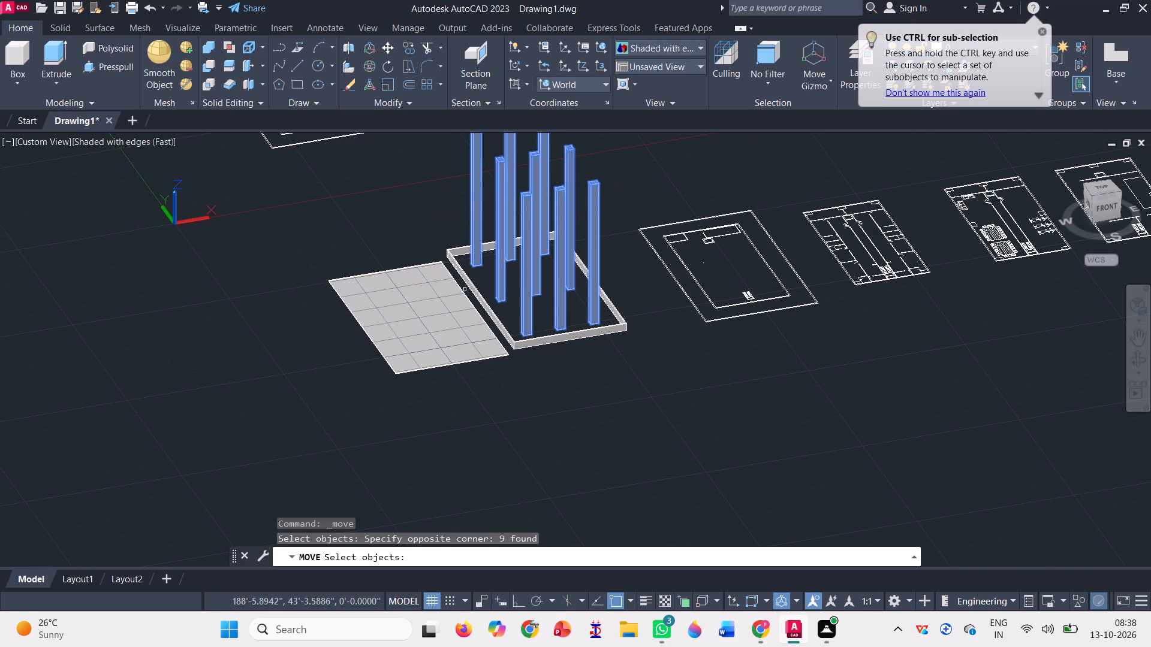
left_click(514, 345)
key("space")
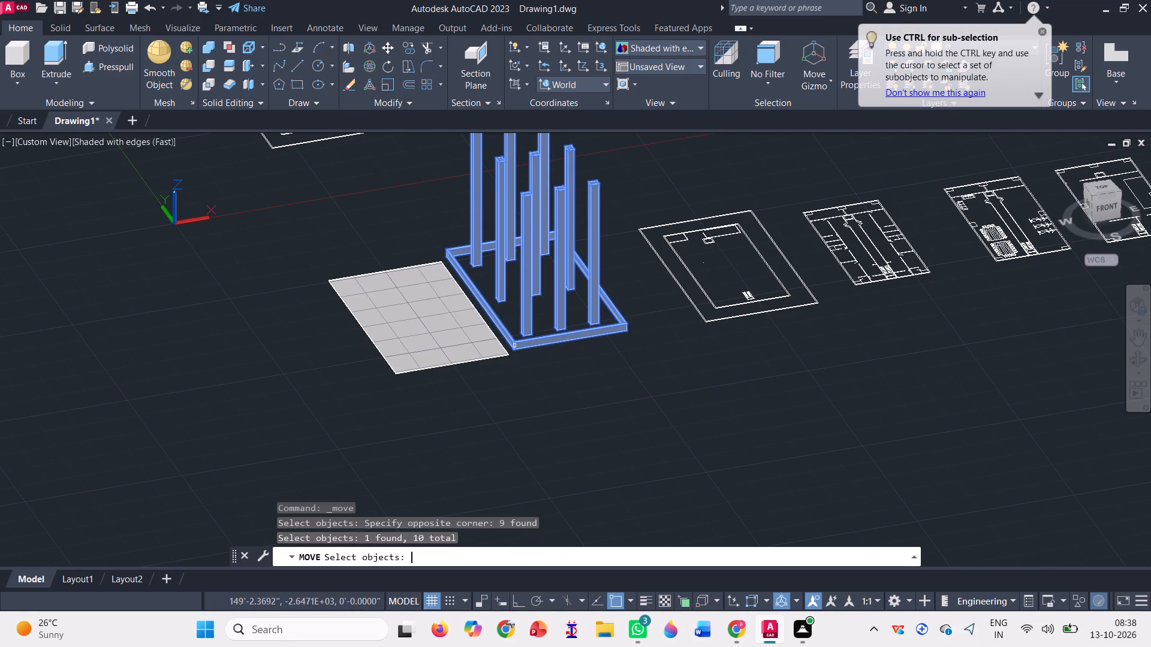
scroll(511, 354, "up", 8)
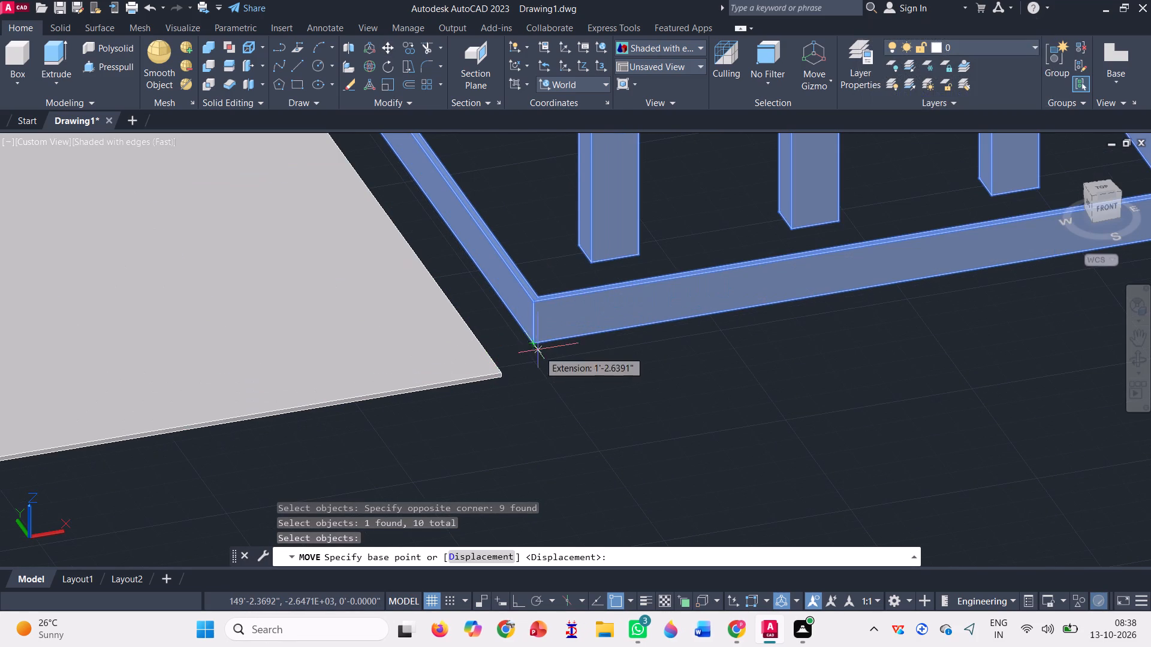
left_click(533, 341)
scroll(589, 255, "down", 2)
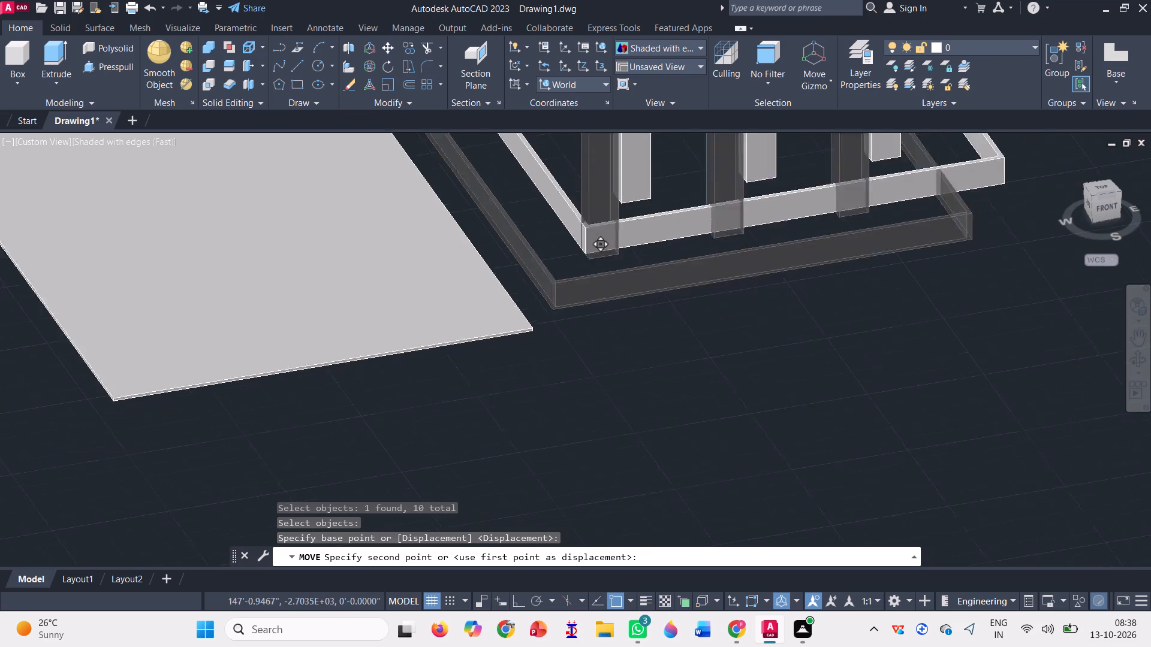
scroll(589, 255, "down", 2)
scroll(469, 292, "up", 7)
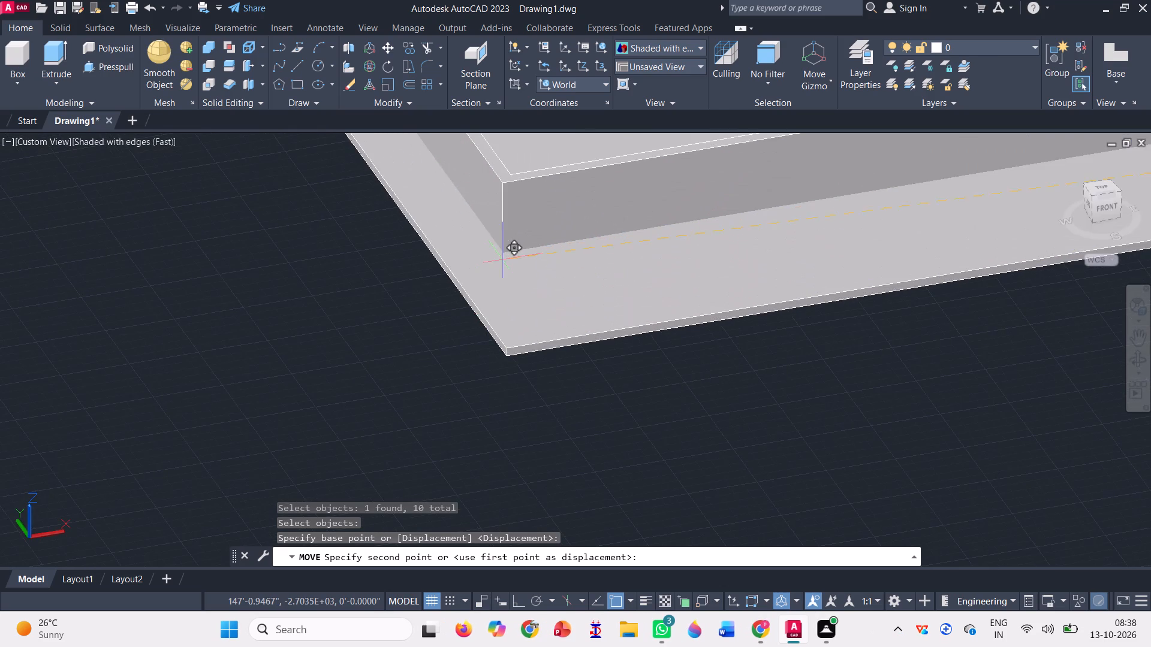
scroll(522, 333, "up", 3)
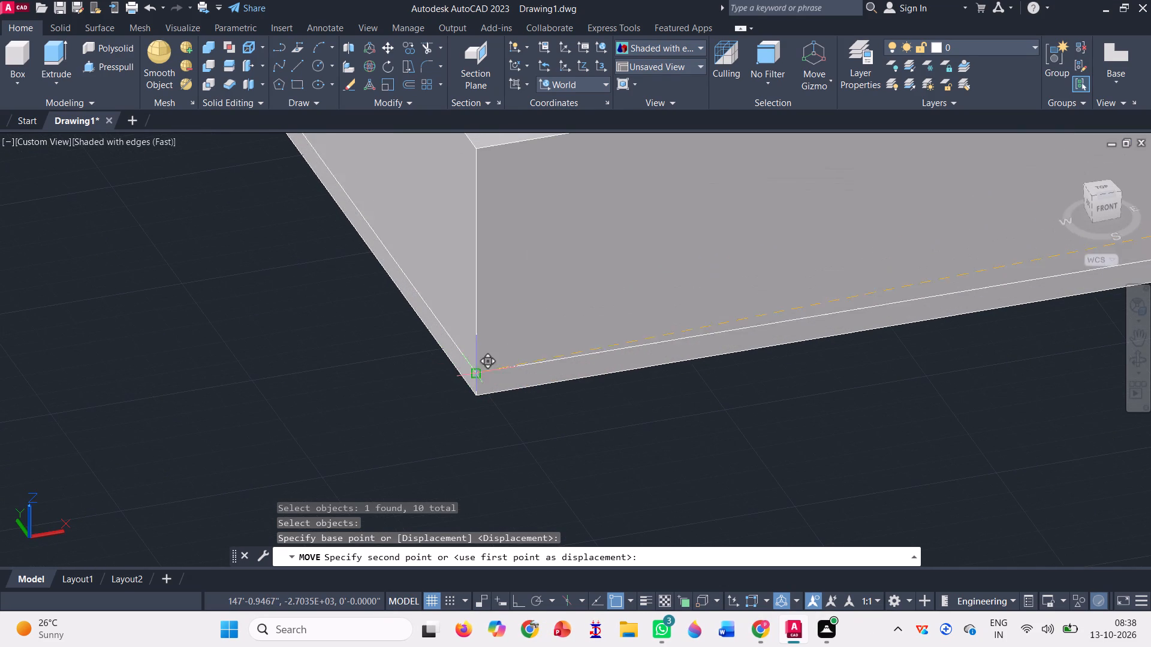
left_click(475, 376)
scroll(357, 338, "down", 3)
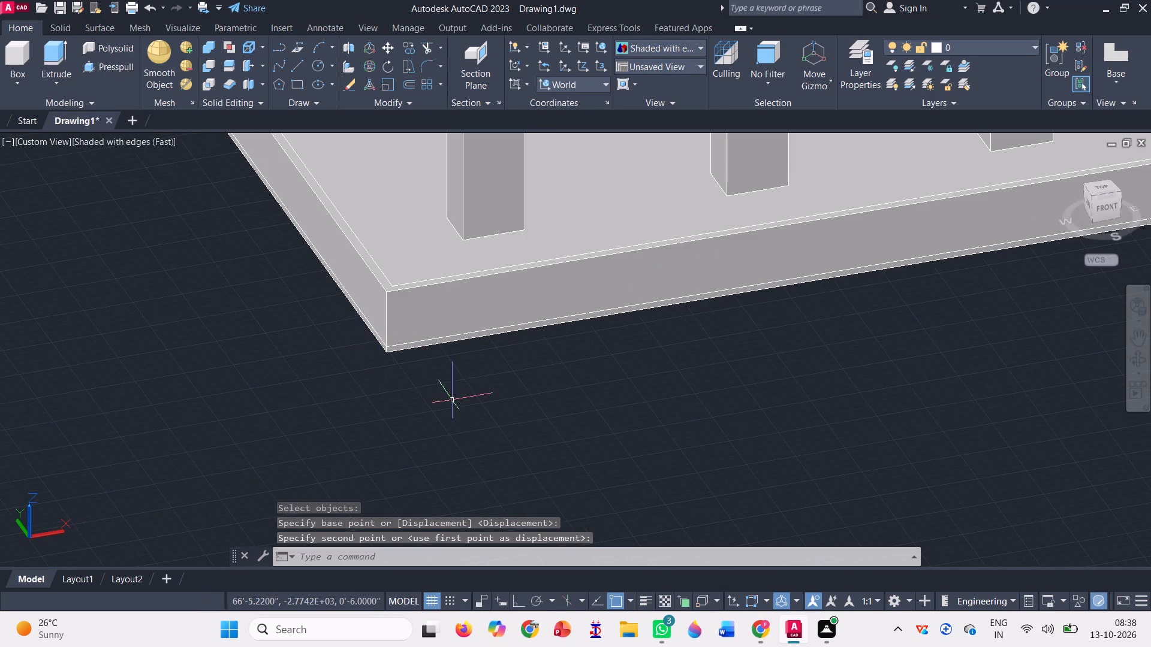
scroll(452, 399, "down", 7)
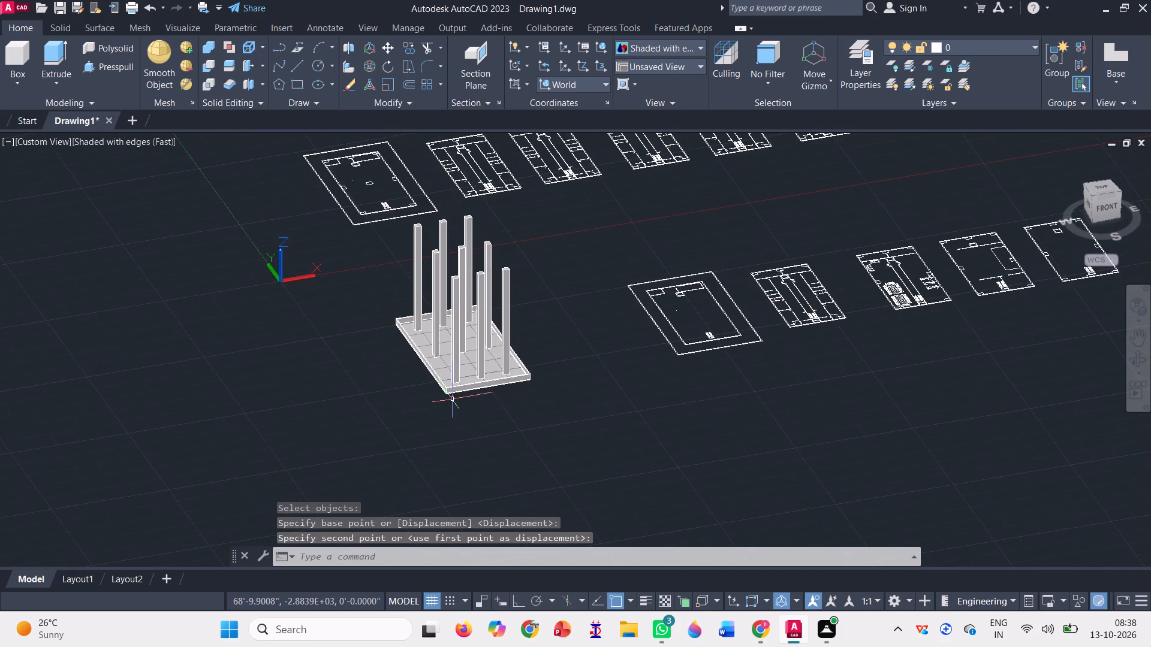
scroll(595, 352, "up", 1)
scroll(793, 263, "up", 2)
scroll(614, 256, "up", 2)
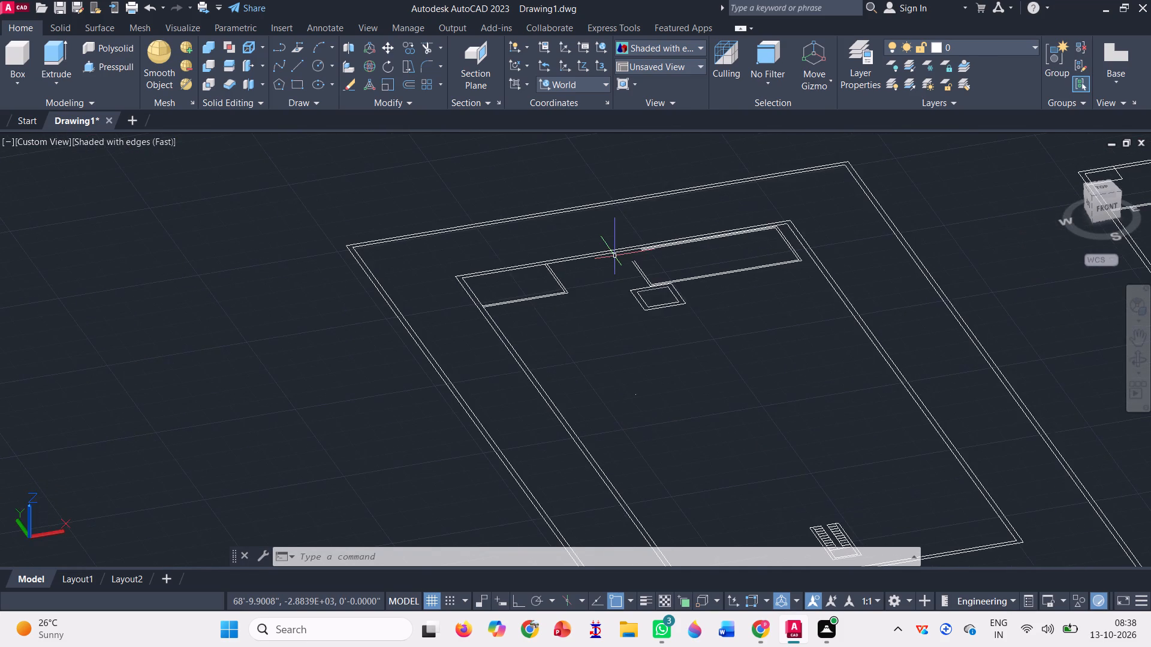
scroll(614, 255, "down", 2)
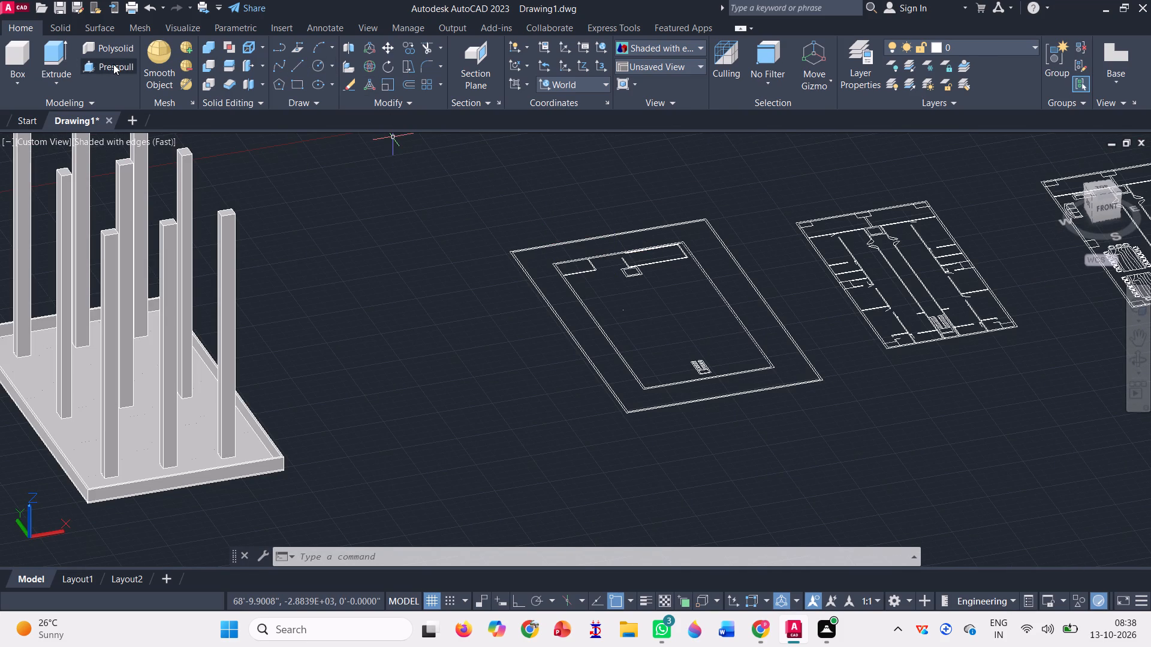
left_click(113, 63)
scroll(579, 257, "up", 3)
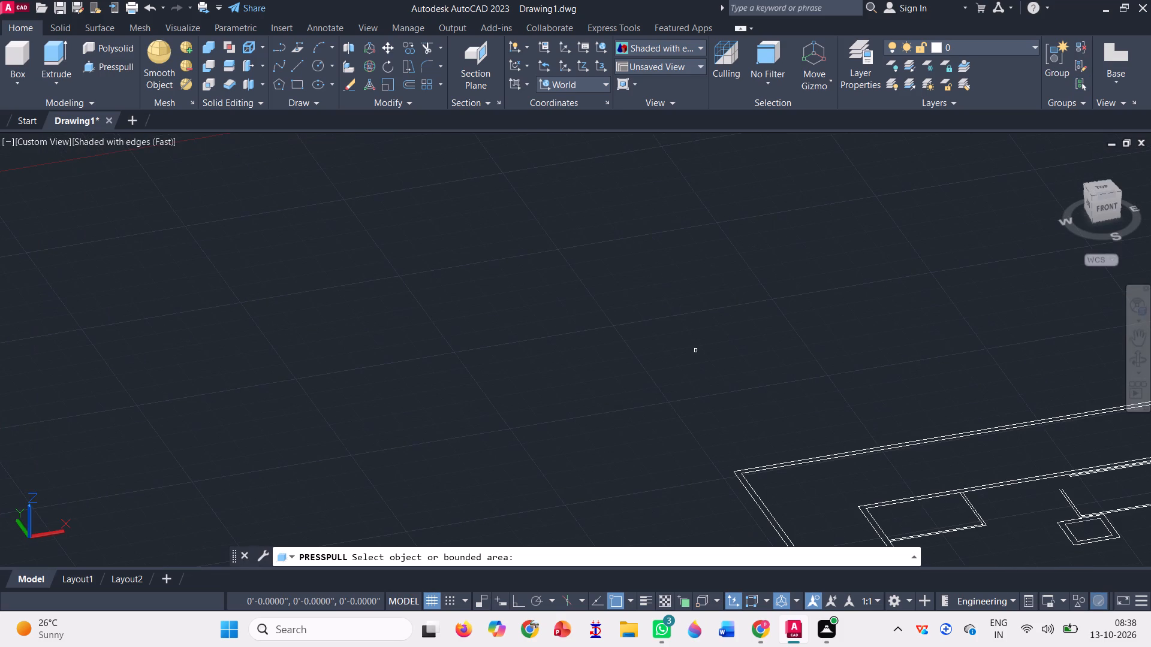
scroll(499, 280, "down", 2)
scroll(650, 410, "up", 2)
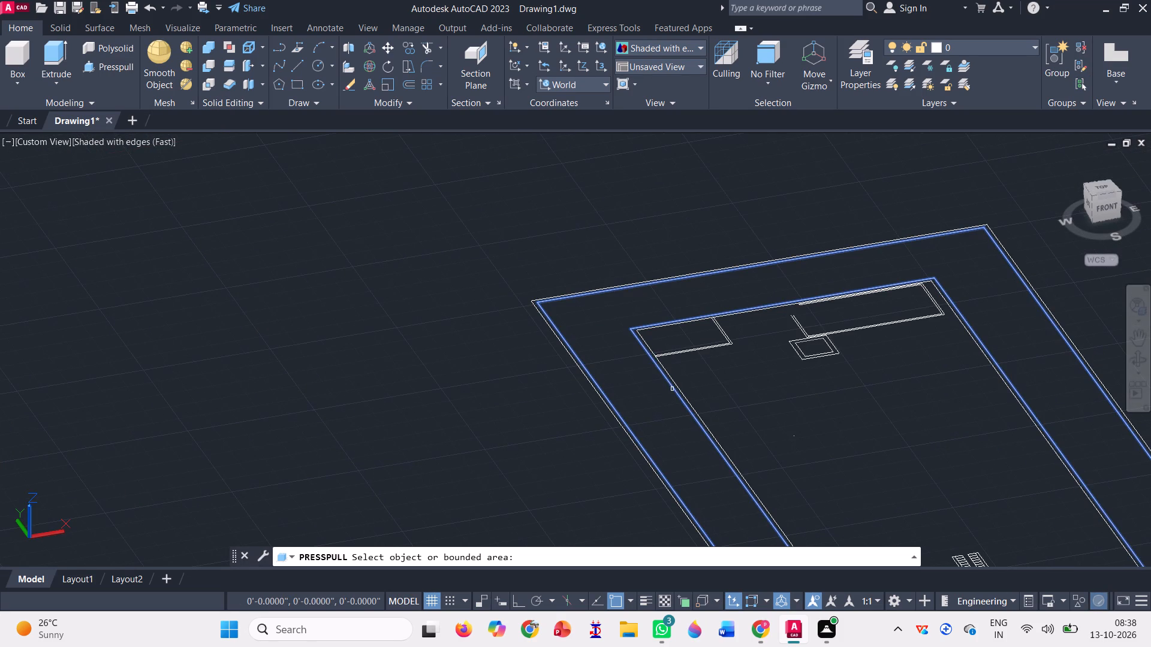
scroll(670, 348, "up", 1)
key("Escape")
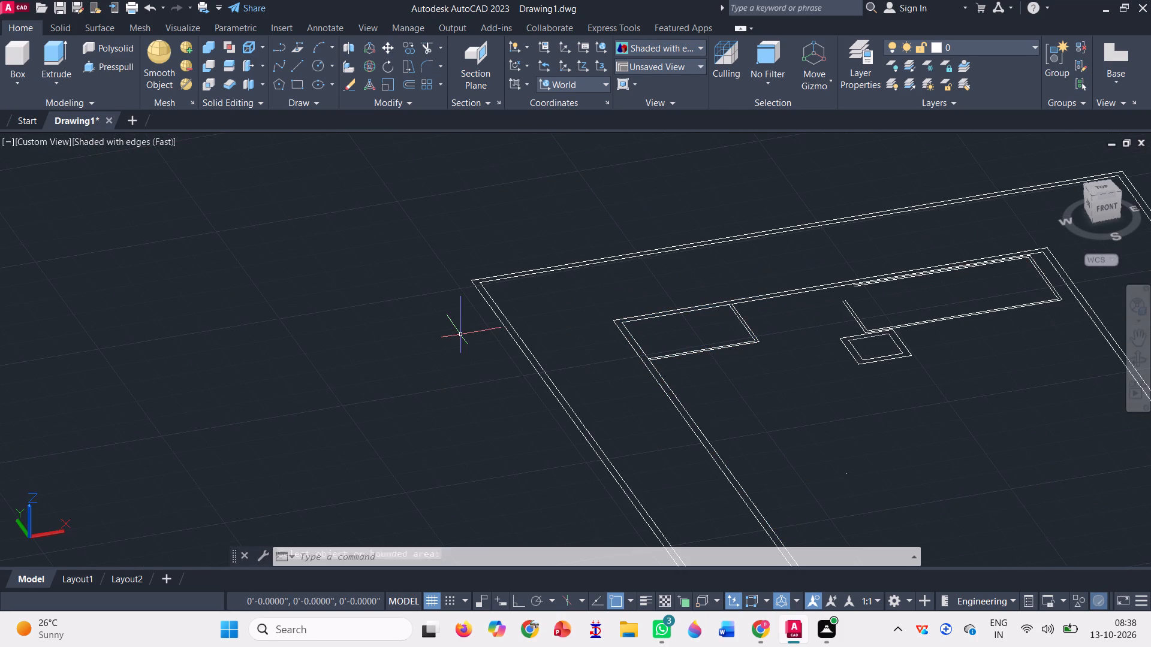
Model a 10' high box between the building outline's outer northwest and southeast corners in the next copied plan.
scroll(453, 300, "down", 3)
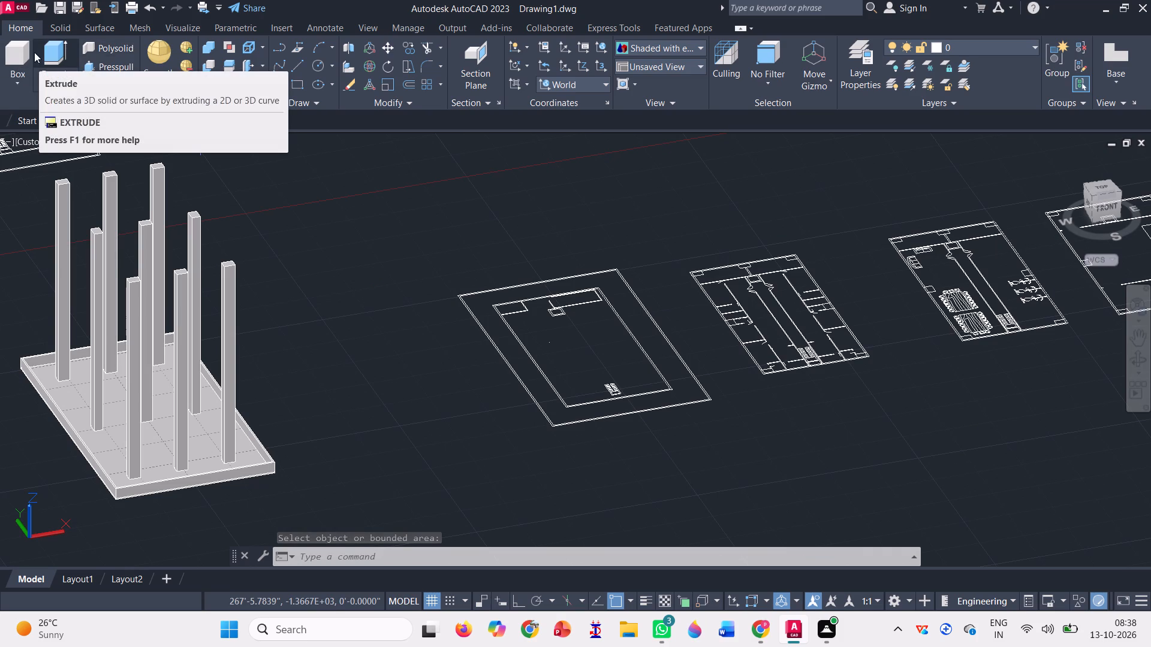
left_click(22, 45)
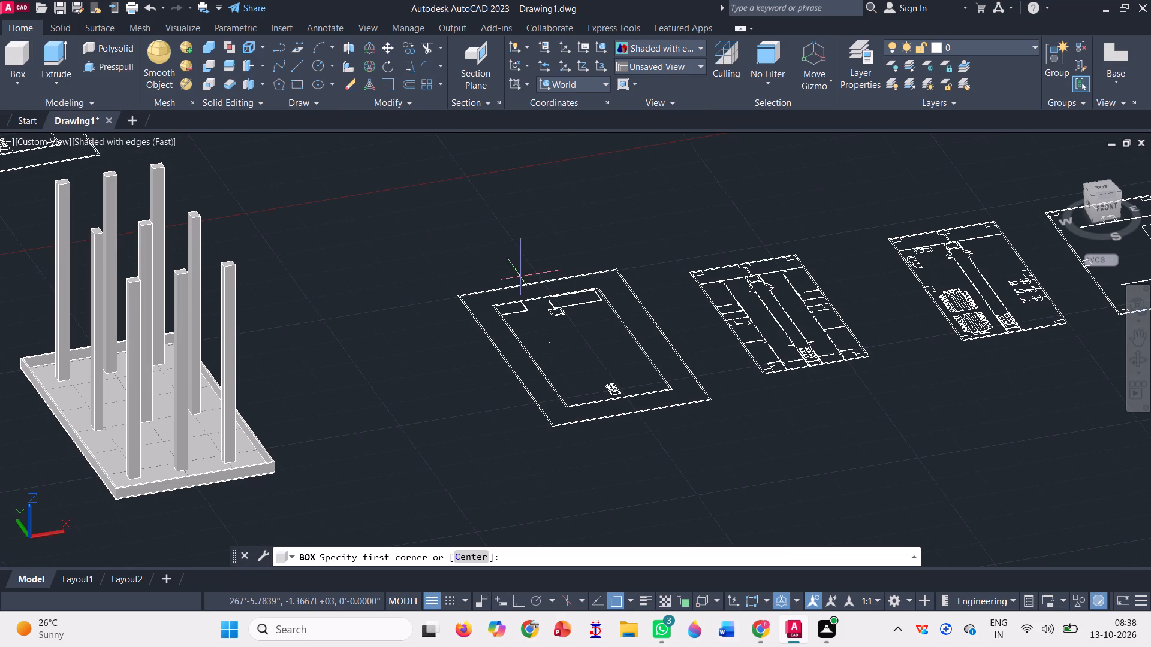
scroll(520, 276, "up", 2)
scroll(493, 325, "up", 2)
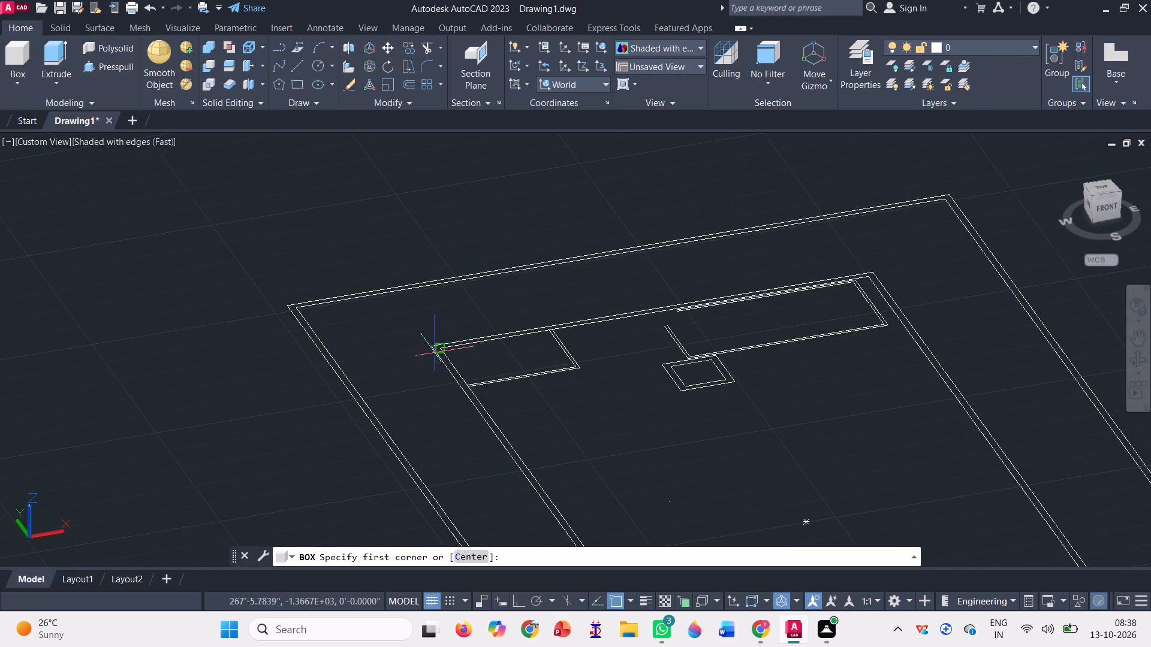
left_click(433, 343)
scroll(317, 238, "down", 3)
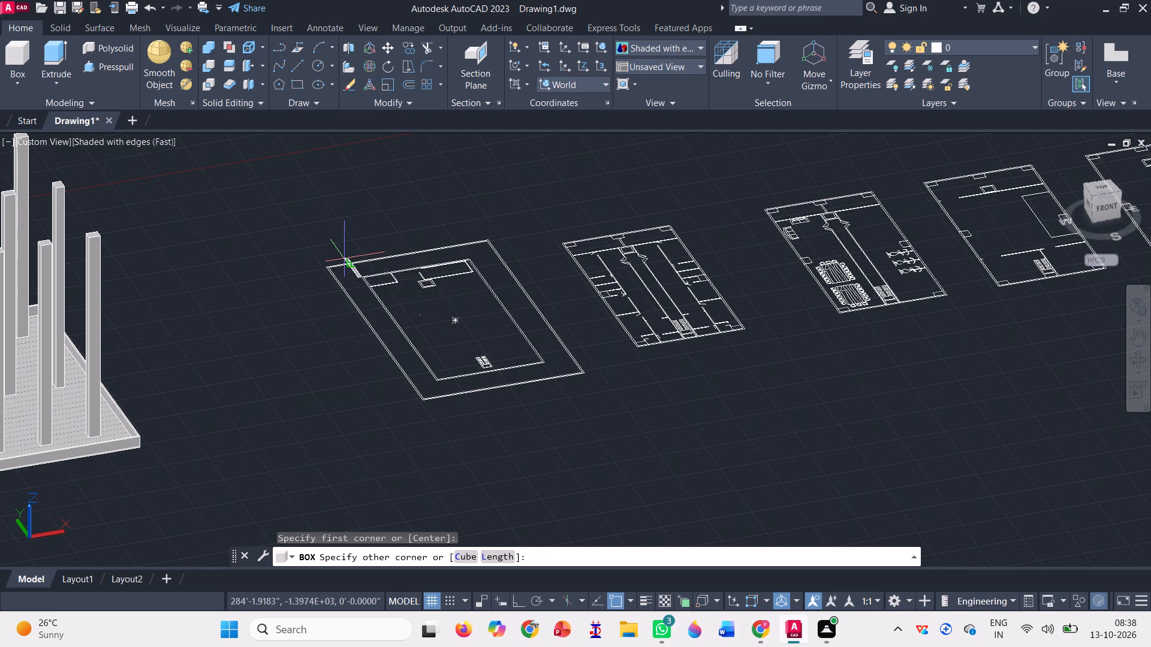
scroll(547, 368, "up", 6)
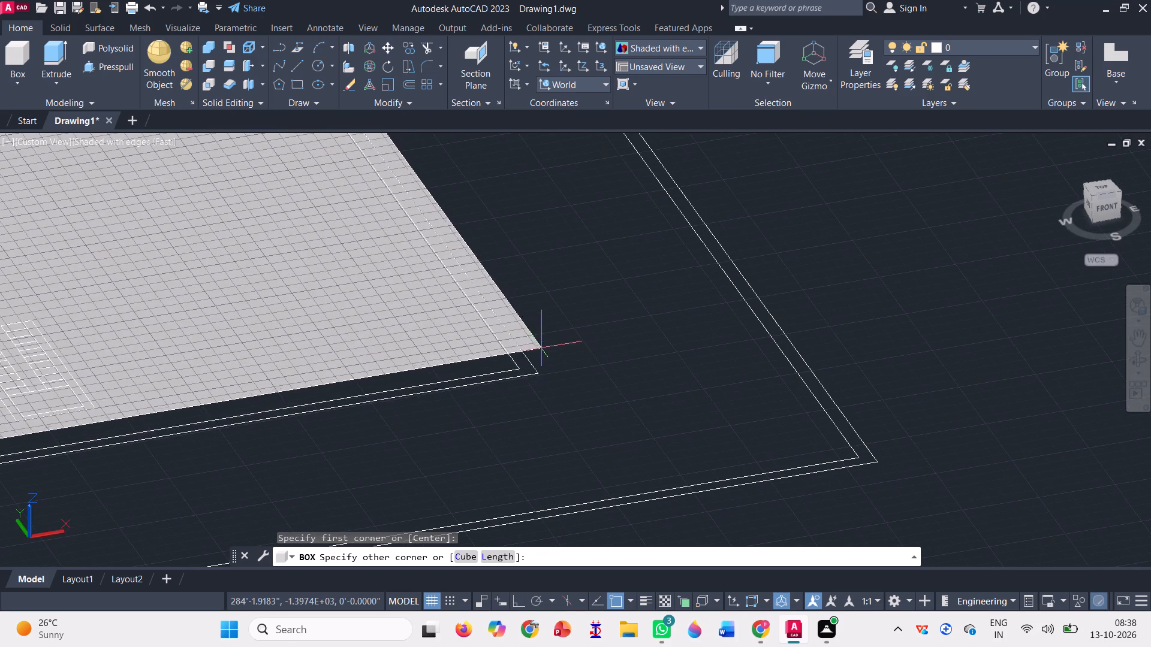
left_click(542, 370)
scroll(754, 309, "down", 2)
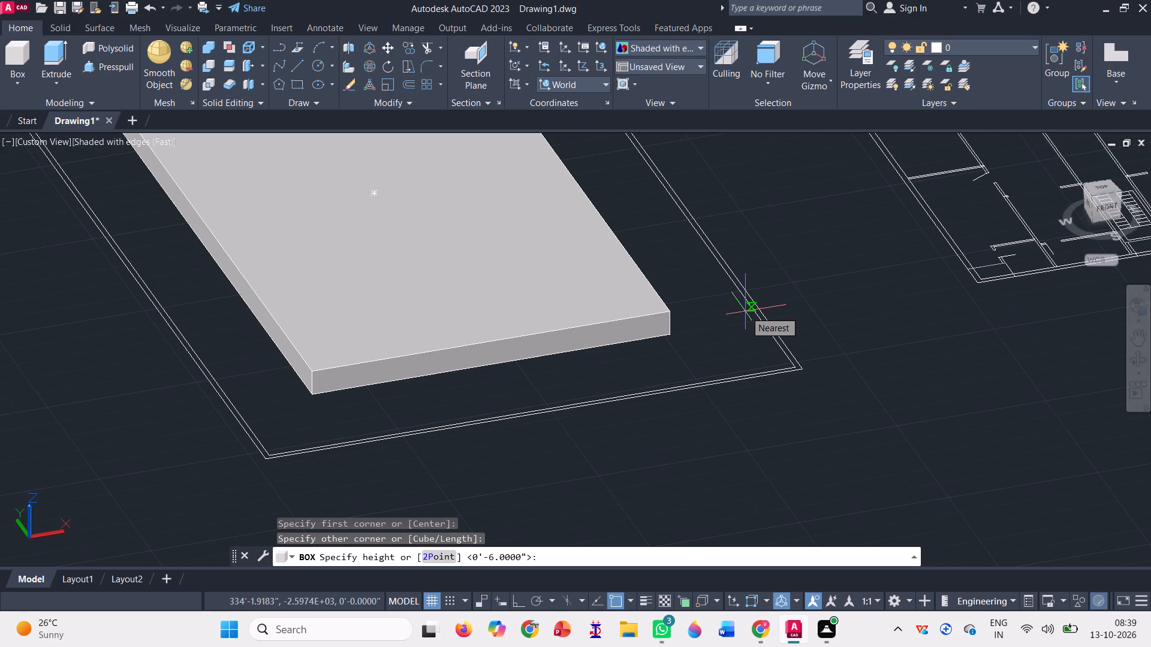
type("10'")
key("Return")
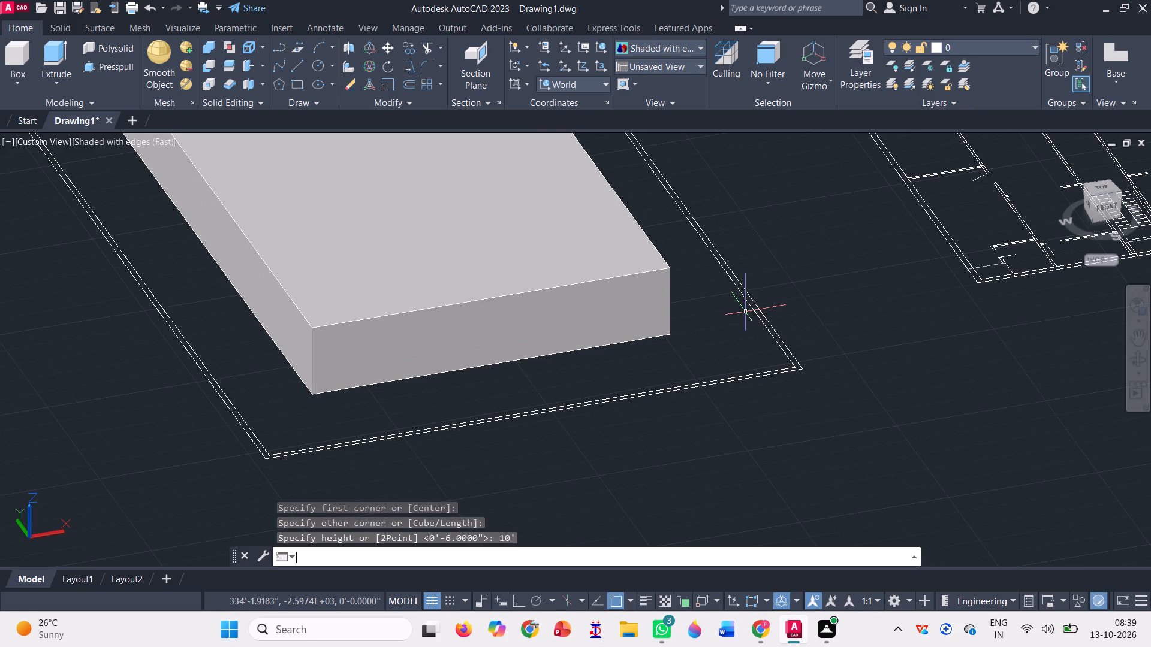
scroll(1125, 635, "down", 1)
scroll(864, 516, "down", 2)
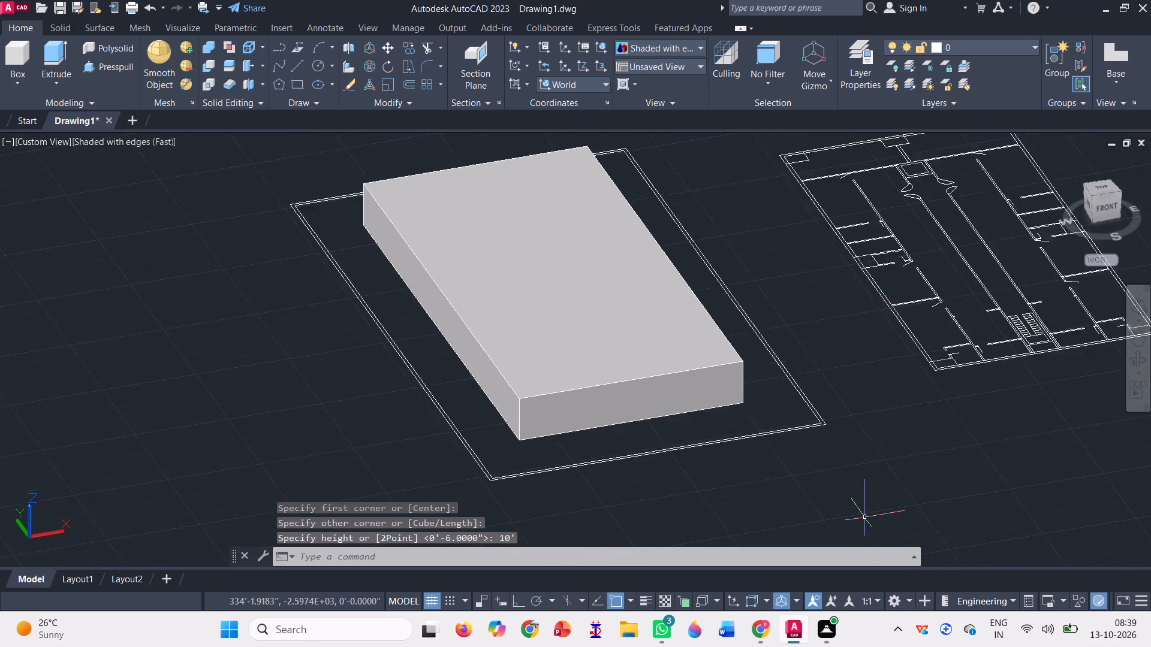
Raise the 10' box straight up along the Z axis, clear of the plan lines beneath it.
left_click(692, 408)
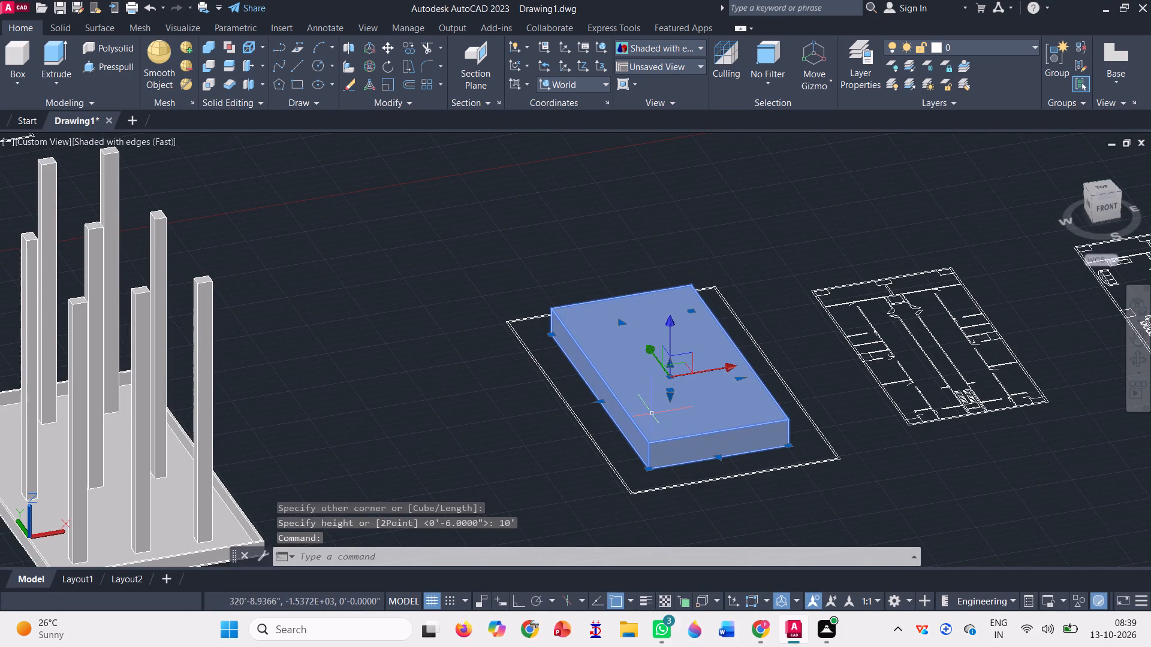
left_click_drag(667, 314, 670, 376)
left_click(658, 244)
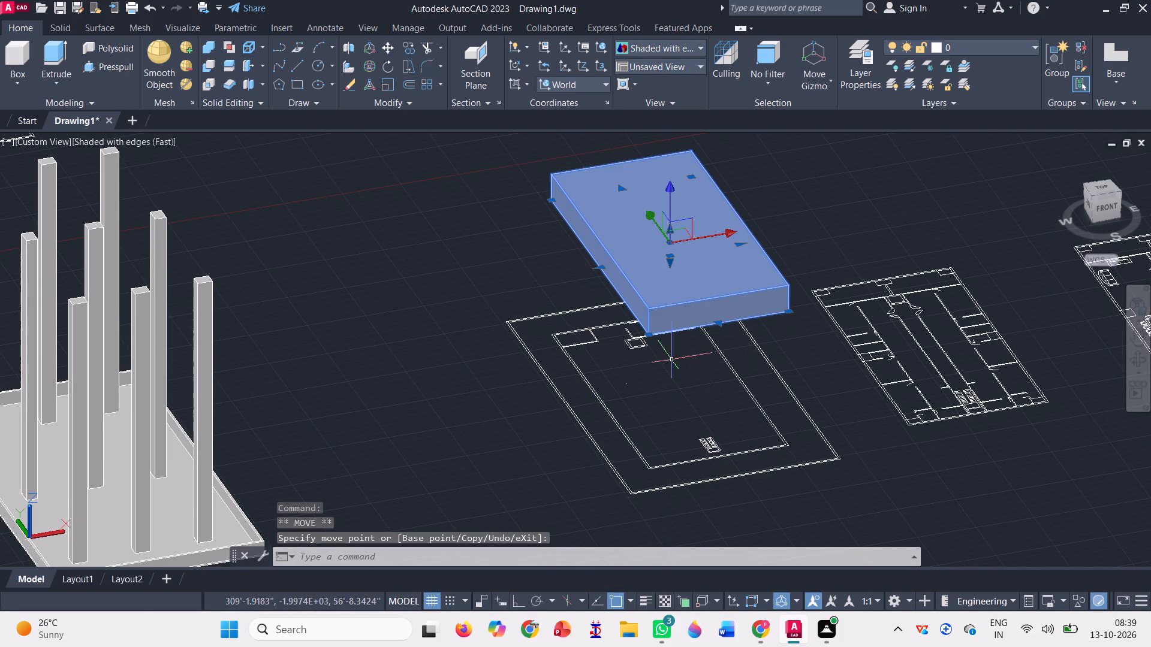
Delete the raised box together with the double-line outer boundary surrounding the building outline.
scroll(692, 421, "up", 2)
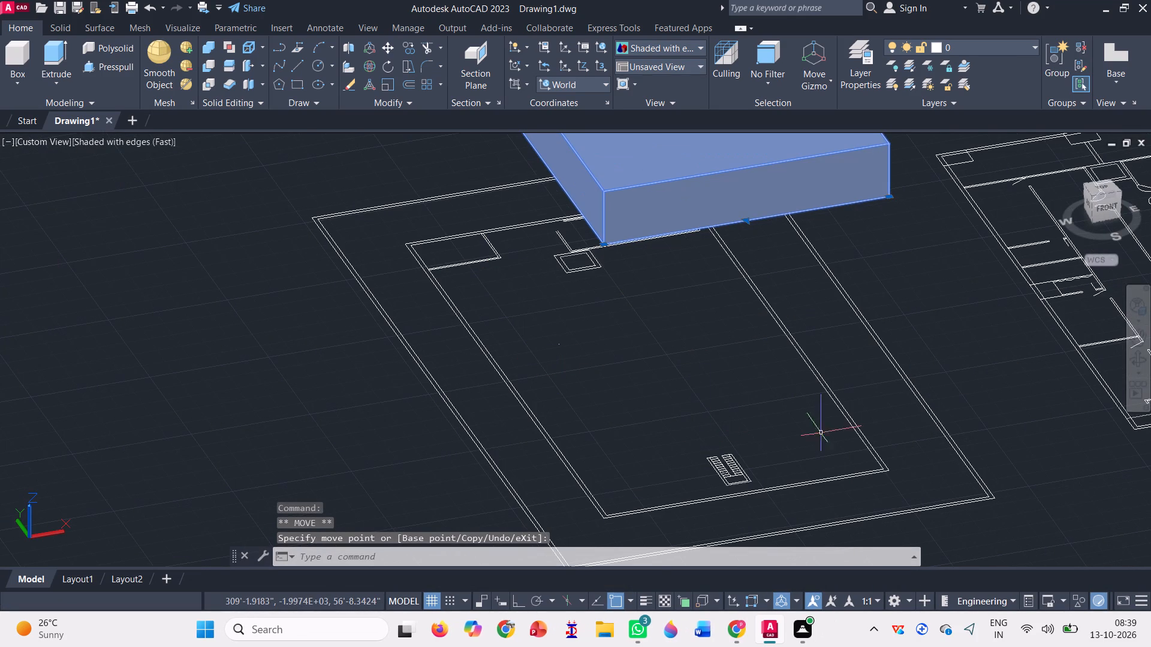
left_click(909, 479)
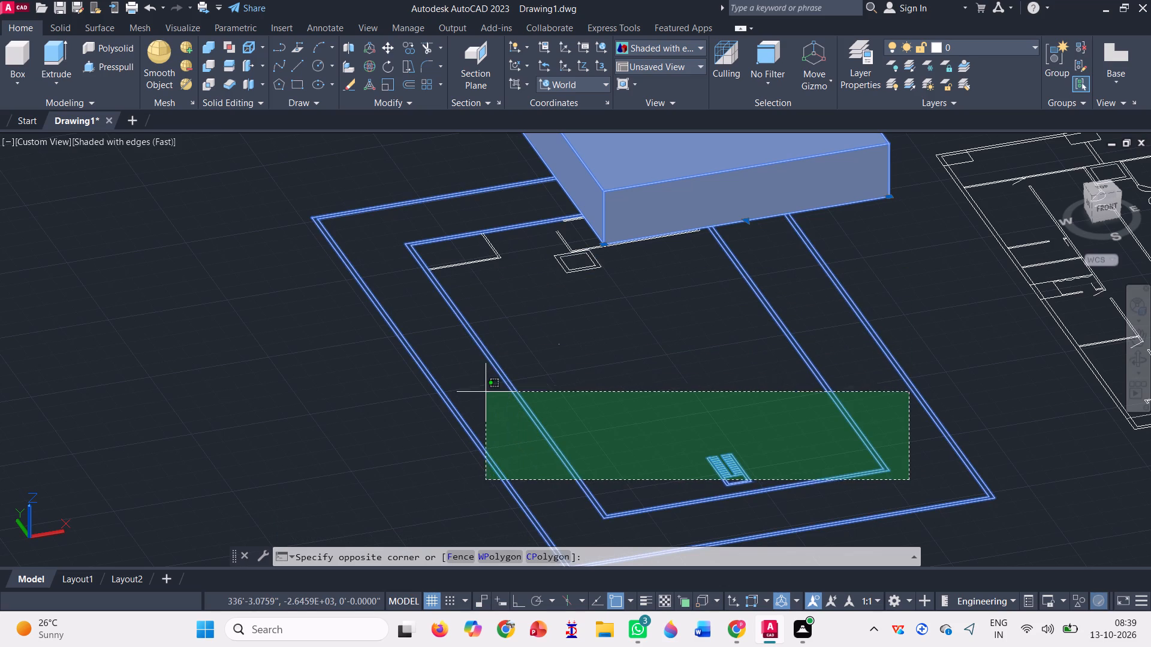
key("Escape")
left_click(425, 341)
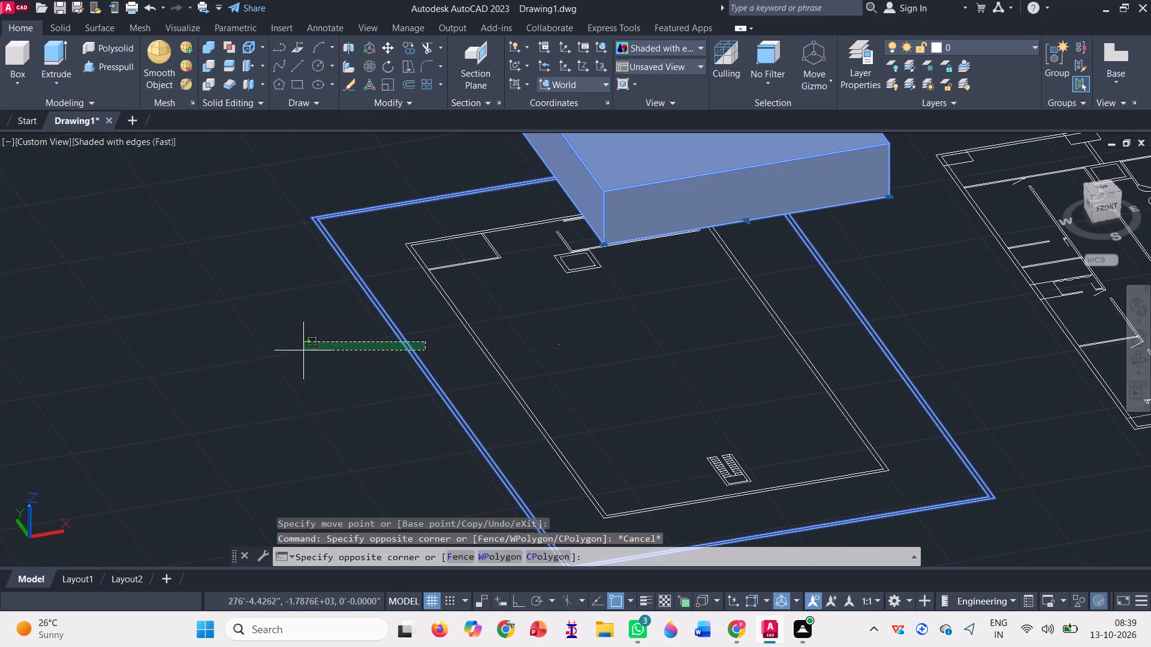
left_click(303, 348)
key("Delete")
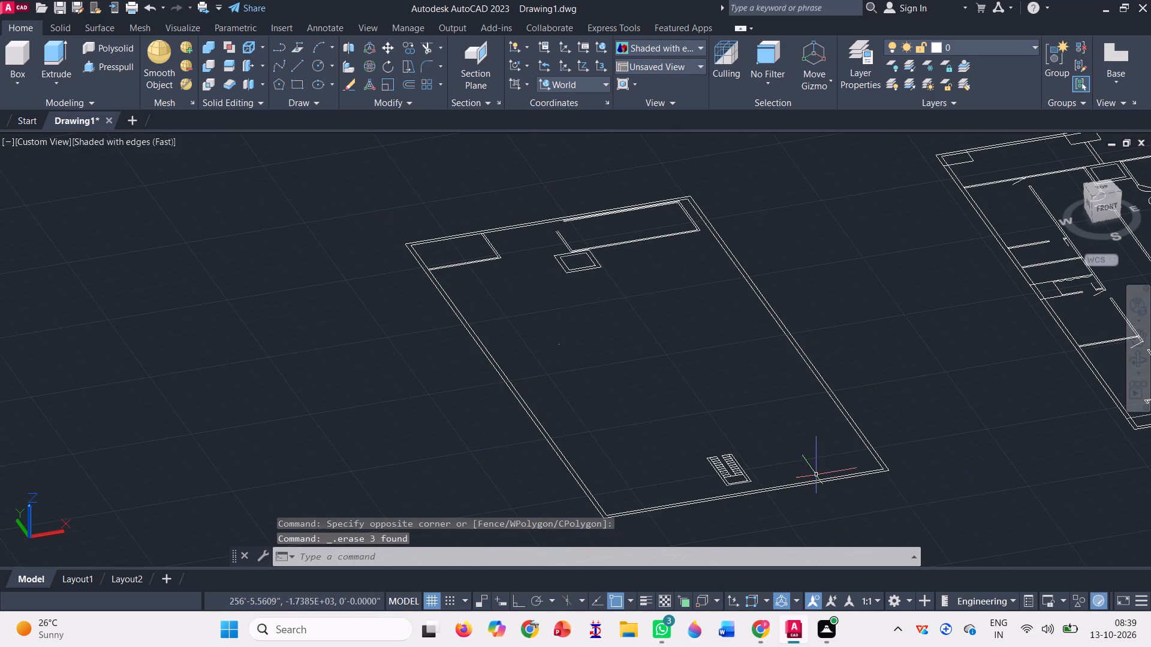
Model a 10' high box between the building outline's outer northwest and southeast corners in the first remaining copied plan.
scroll(382, 353, "down", 3)
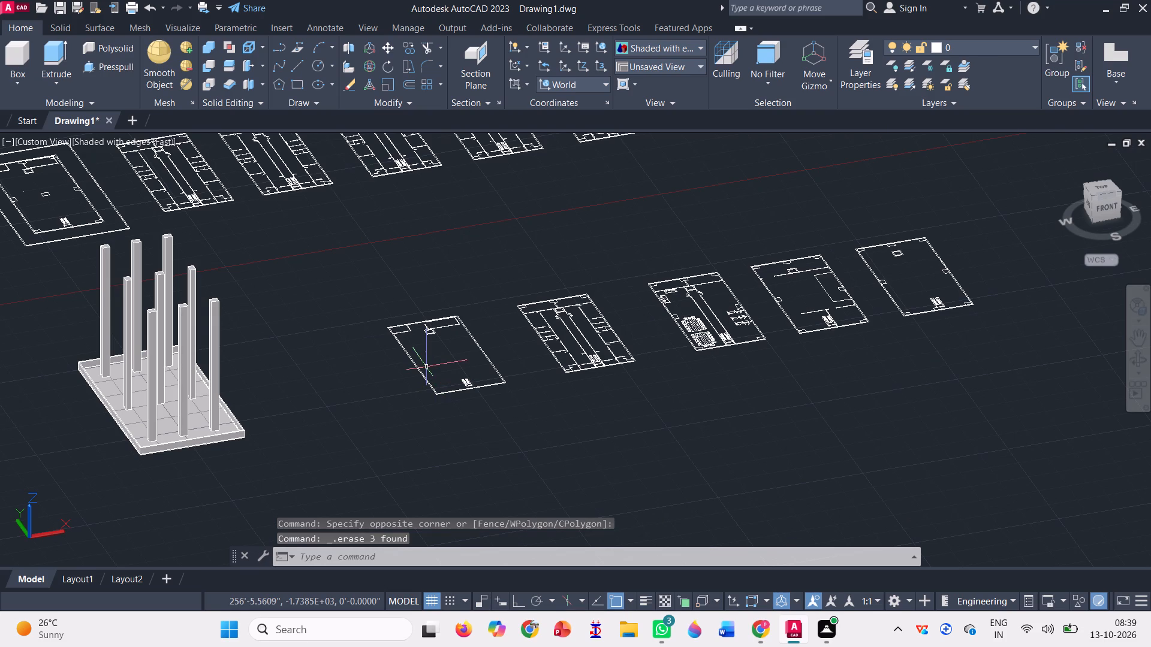
scroll(412, 342, "up", 1)
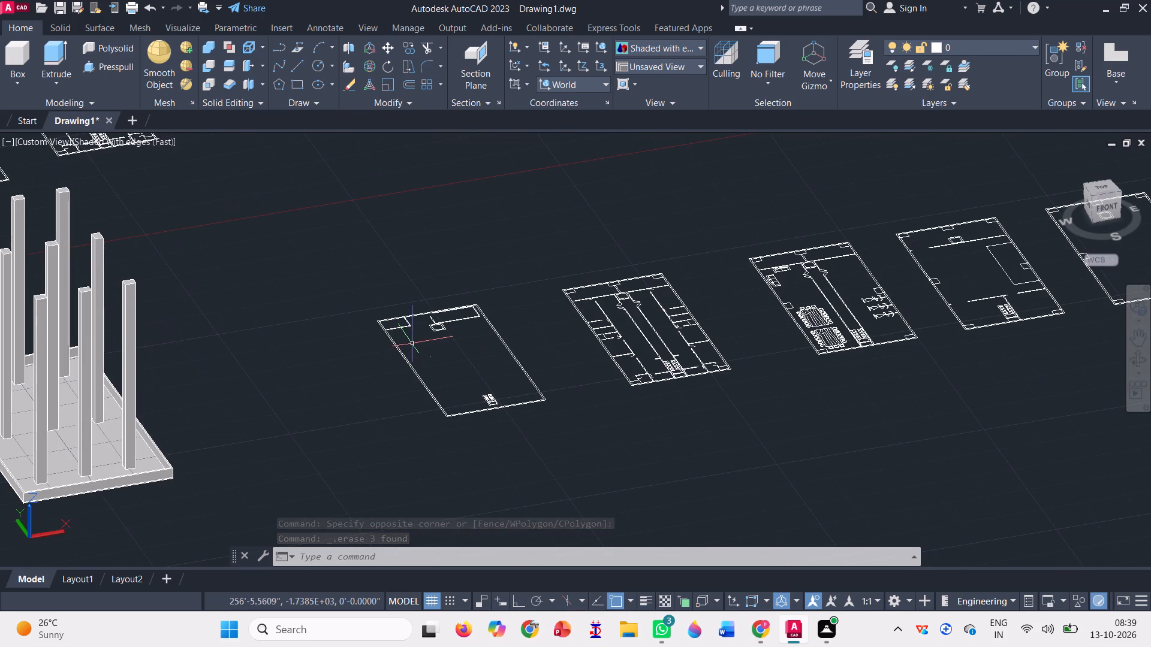
left_click(12, 52)
scroll(401, 276, "up", 3)
scroll(366, 389, "up", 2)
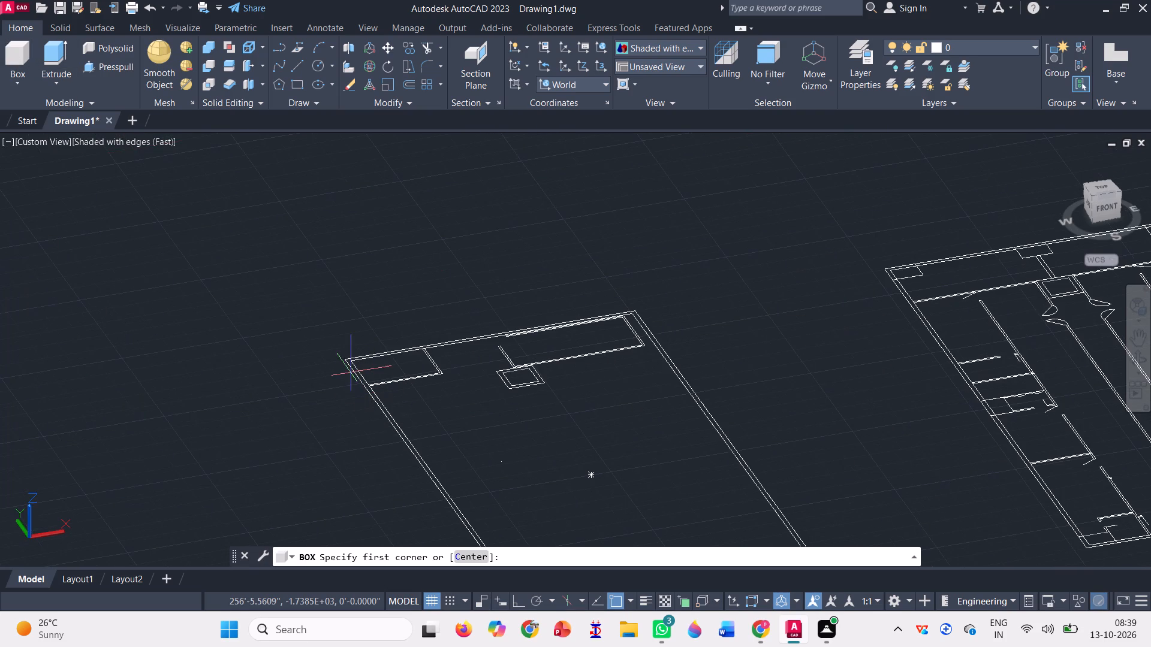
scroll(345, 362, "up", 3)
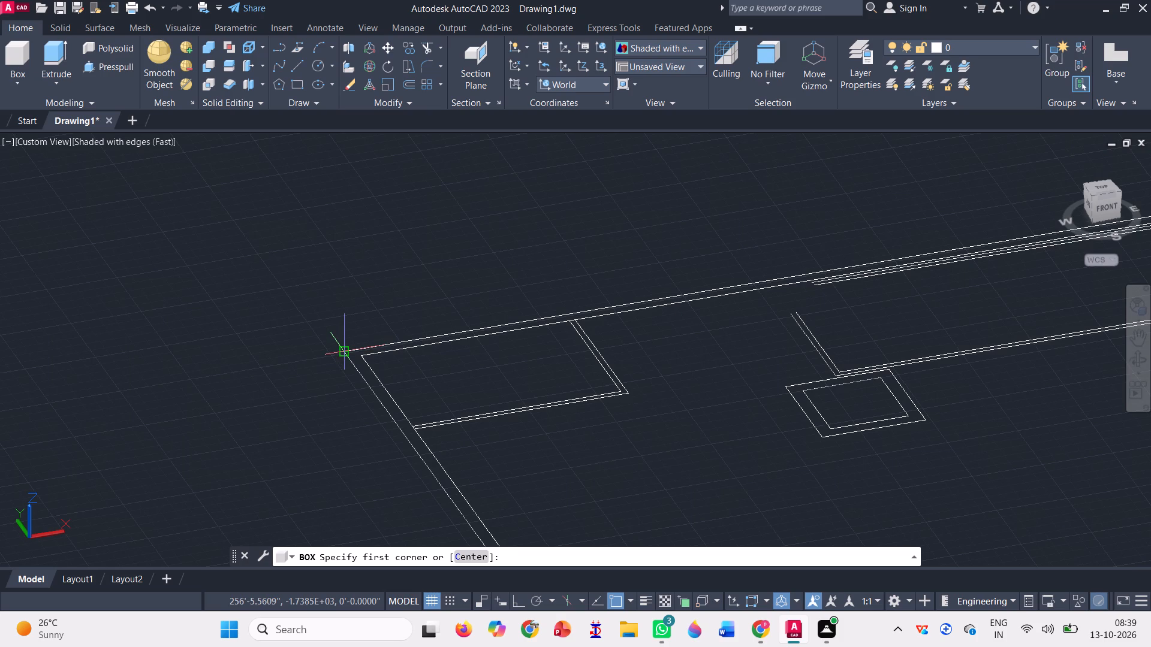
left_click(344, 348)
scroll(246, 249, "down", 3)
scroll(616, 437, "up", 2)
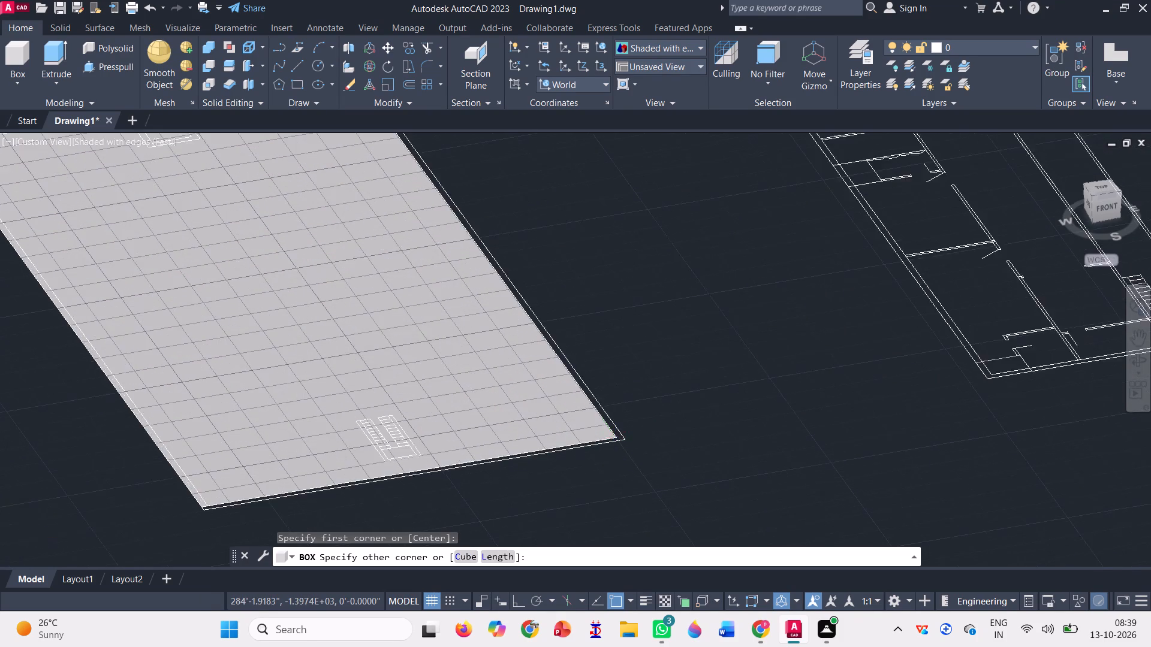
scroll(617, 435, "up", 4)
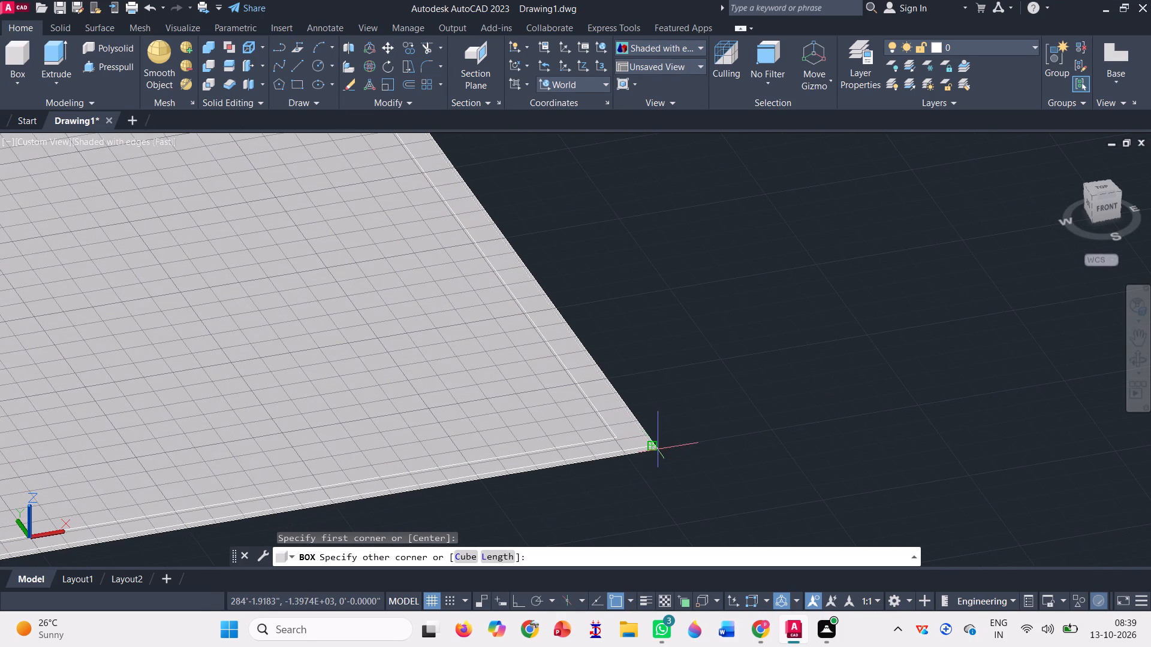
left_click(655, 446)
scroll(655, 446, "down", 6)
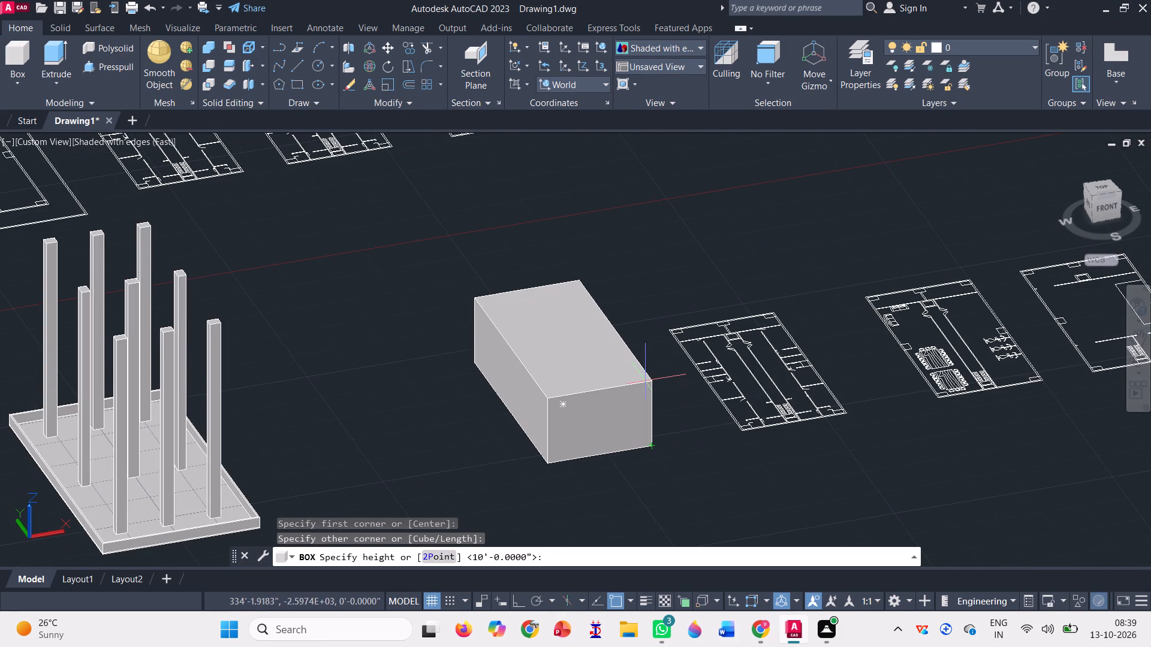
type("10'")
key("Return")
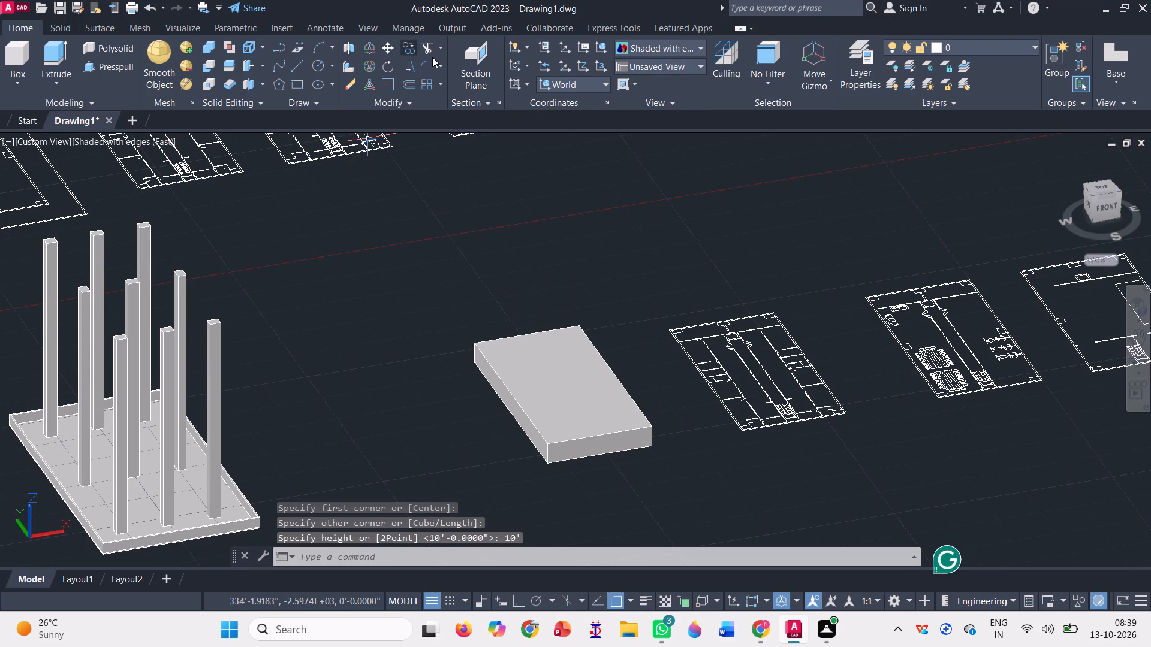
Move the 10' box off the plan lines to the empty area northwest of the plan.
left_click(389, 49)
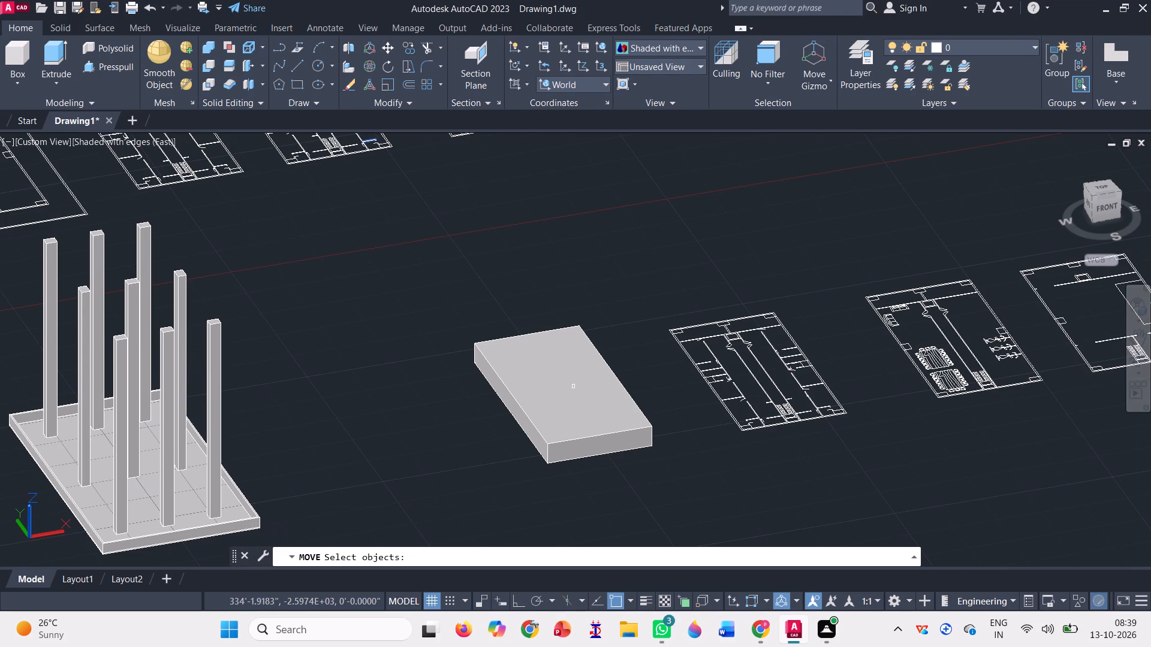
left_click(565, 397)
key("space")
left_click(567, 400)
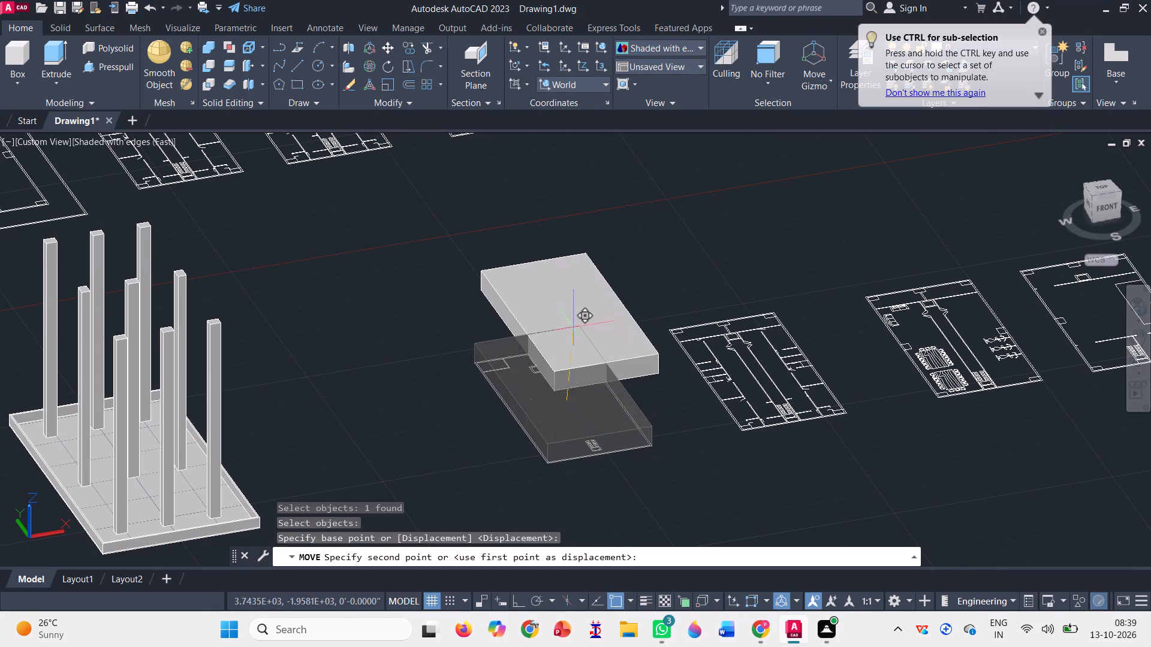
left_click(362, 306)
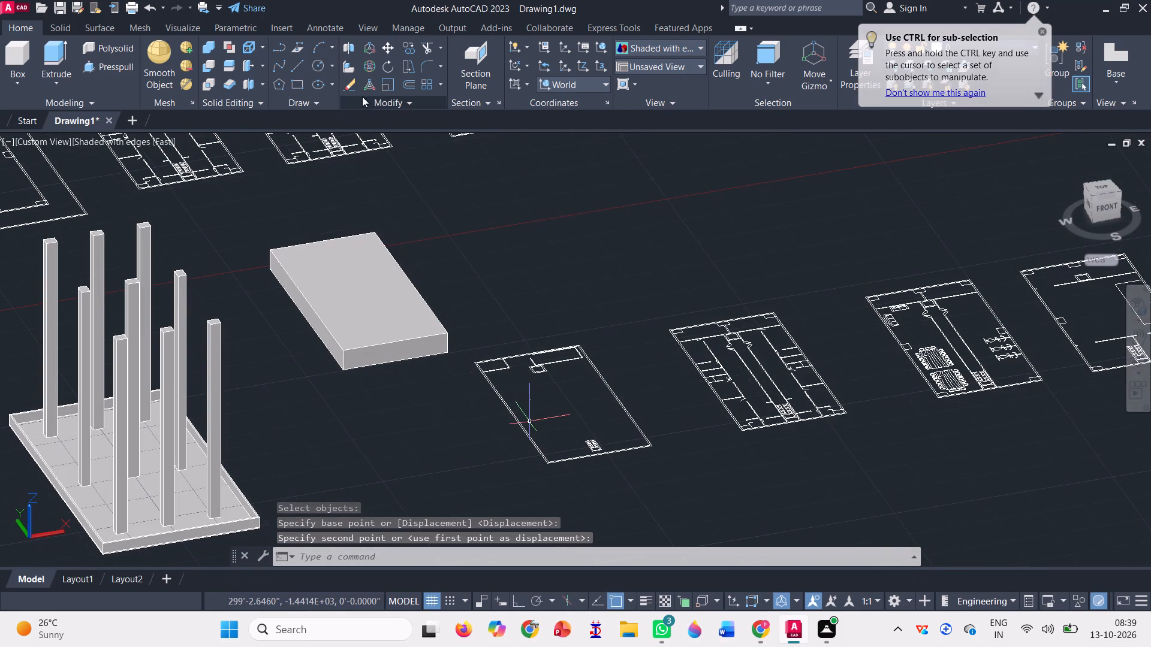
Move all the plan's lines from the outline's outer northwest corner onto the box's top northwest corner.
left_click(382, 51)
left_click(649, 502)
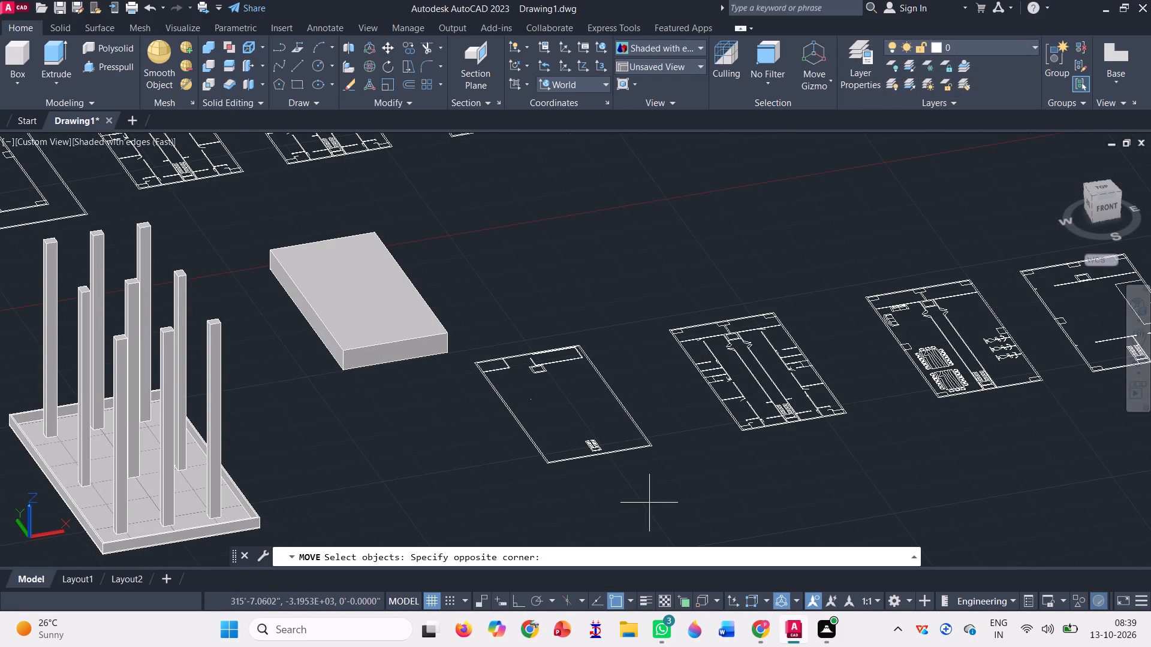
left_click(469, 282)
key("space")
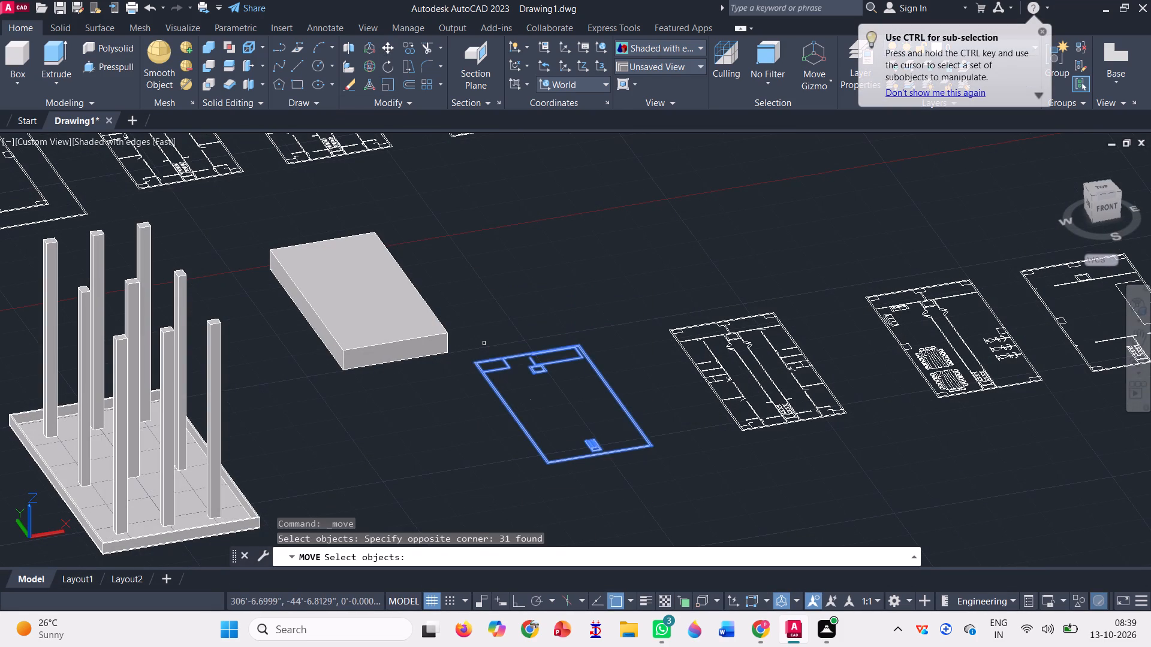
scroll(486, 353, "up", 6)
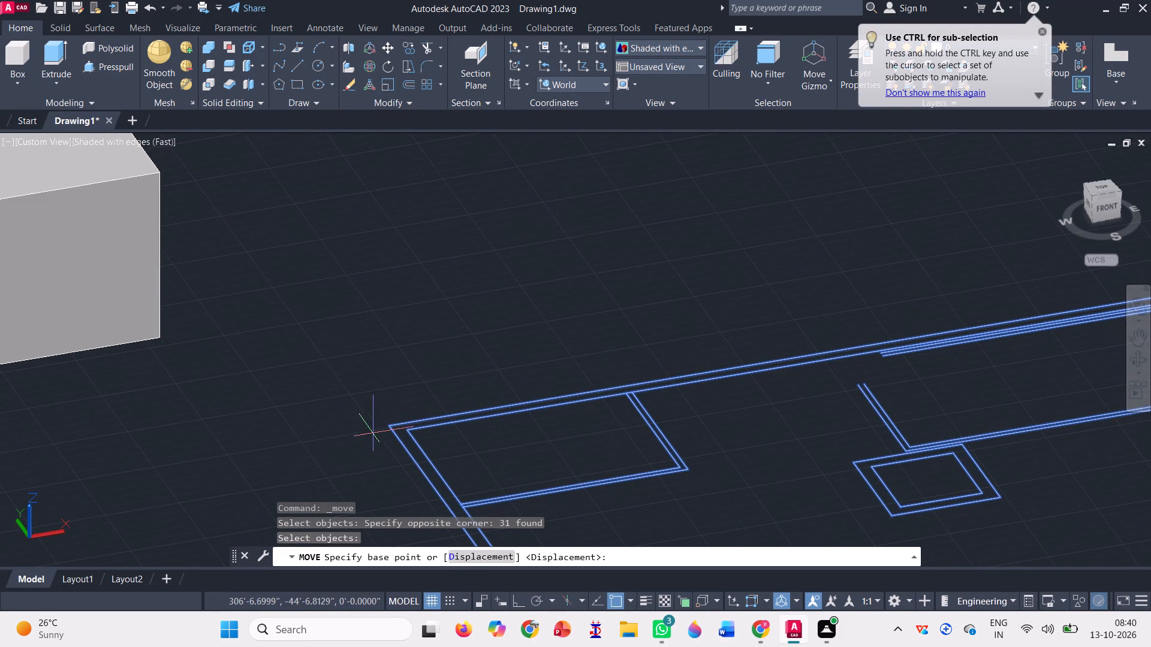
left_click(388, 424)
scroll(590, 270, "down", 2)
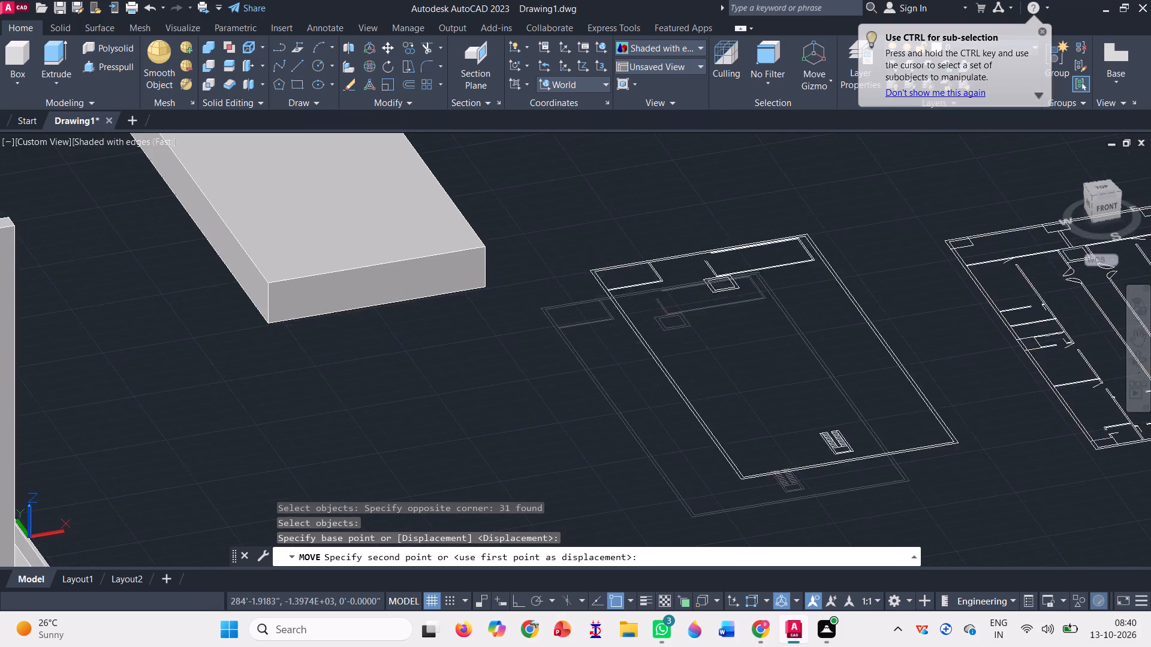
scroll(617, 256, "down", 4)
scroll(472, 206, "up", 3)
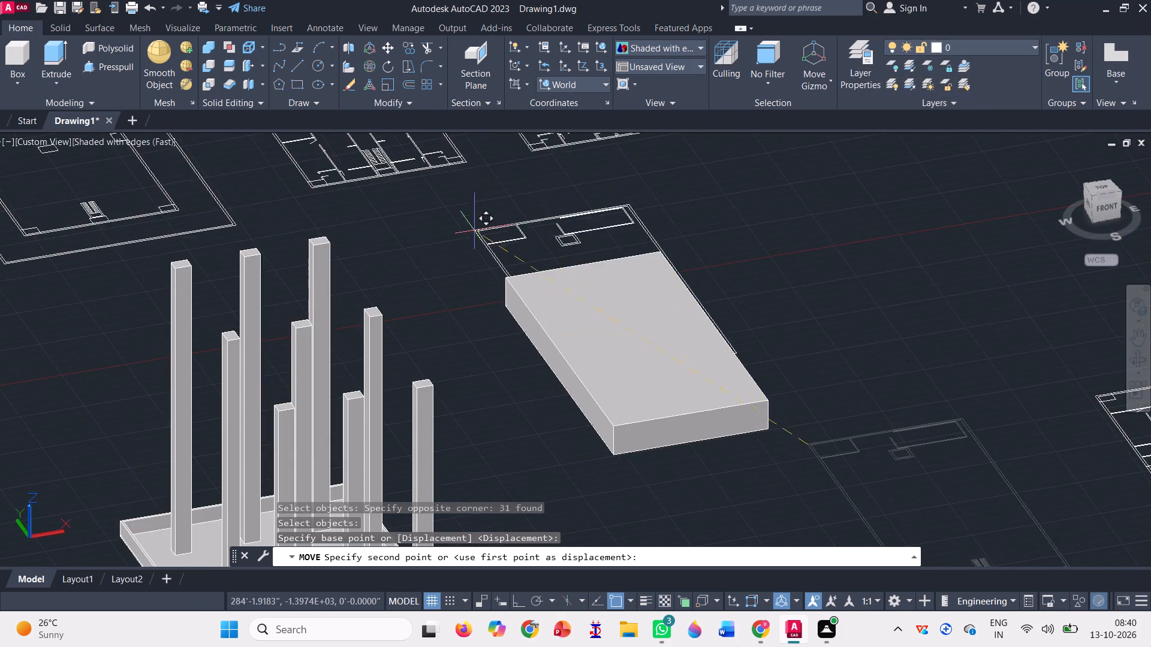
scroll(480, 252, "up", 3)
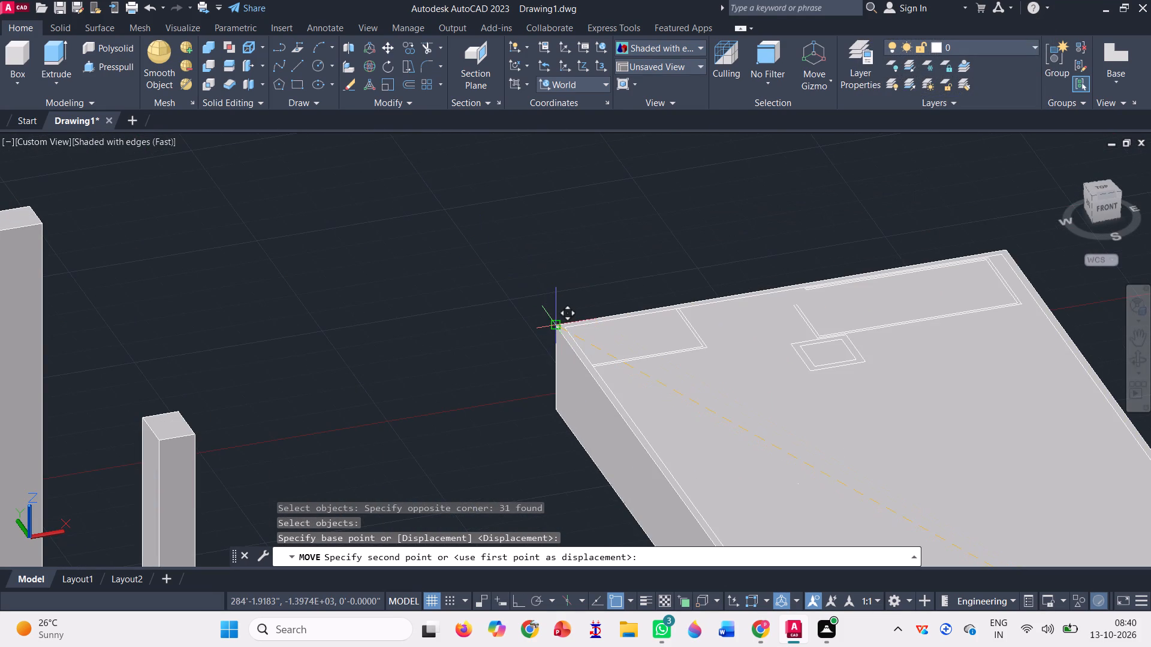
left_click(558, 324)
scroll(517, 309, "down", 3)
key("Escape")
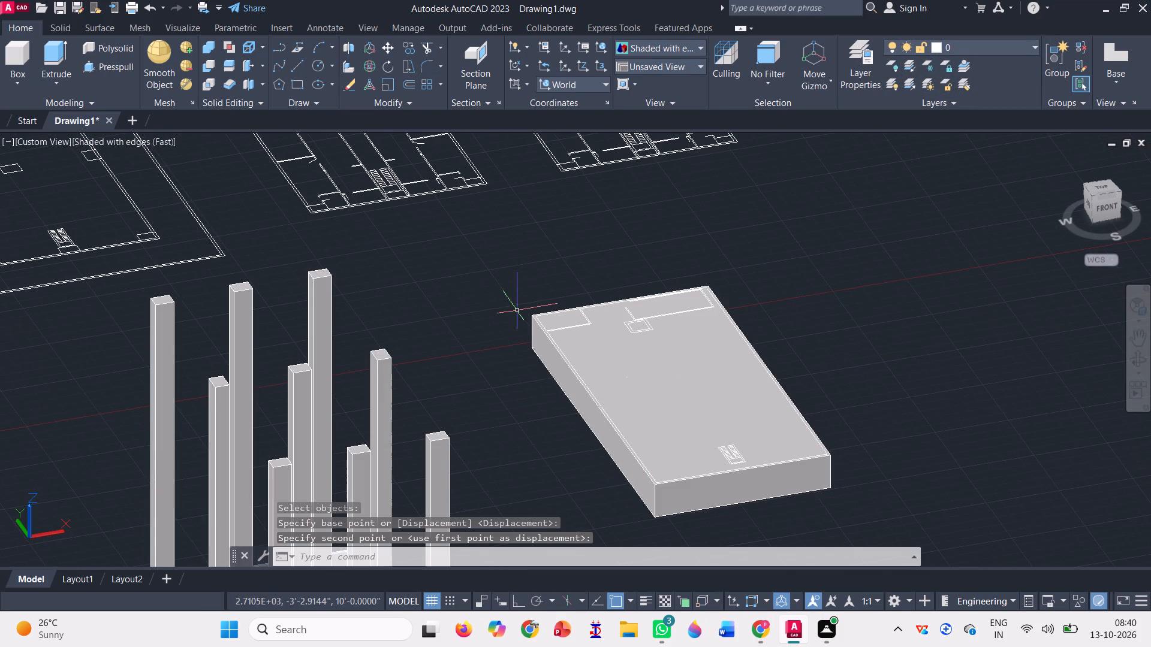
Presspull the northwest corner room's area down through the box to hollow it out.
left_click(104, 65)
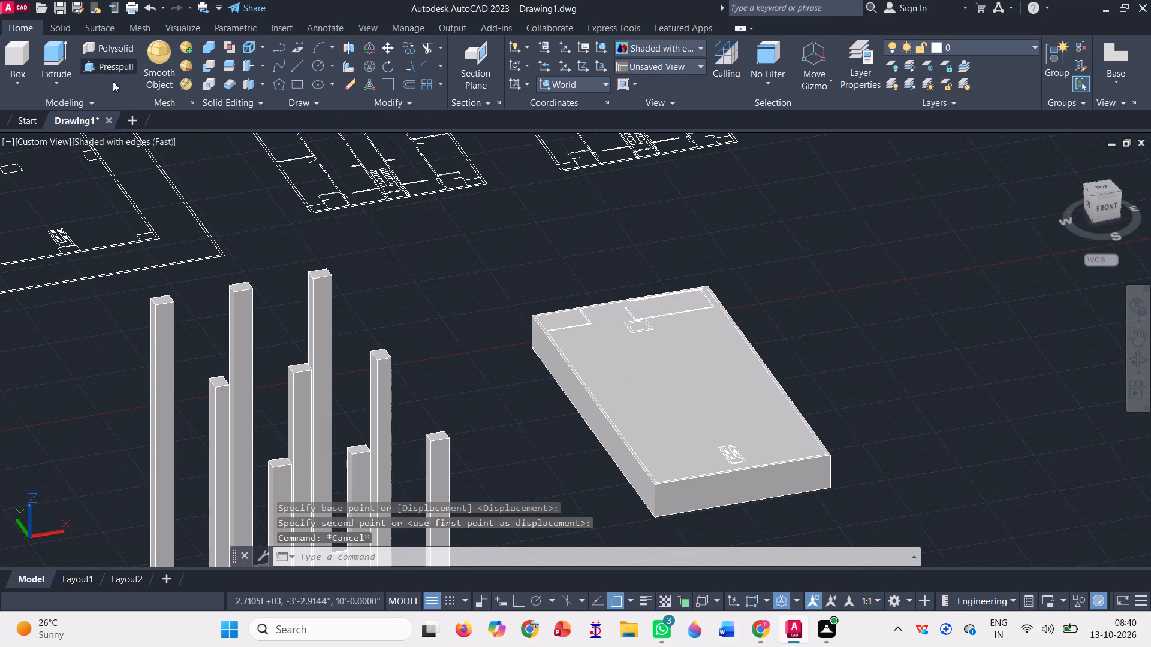
left_click(640, 366)
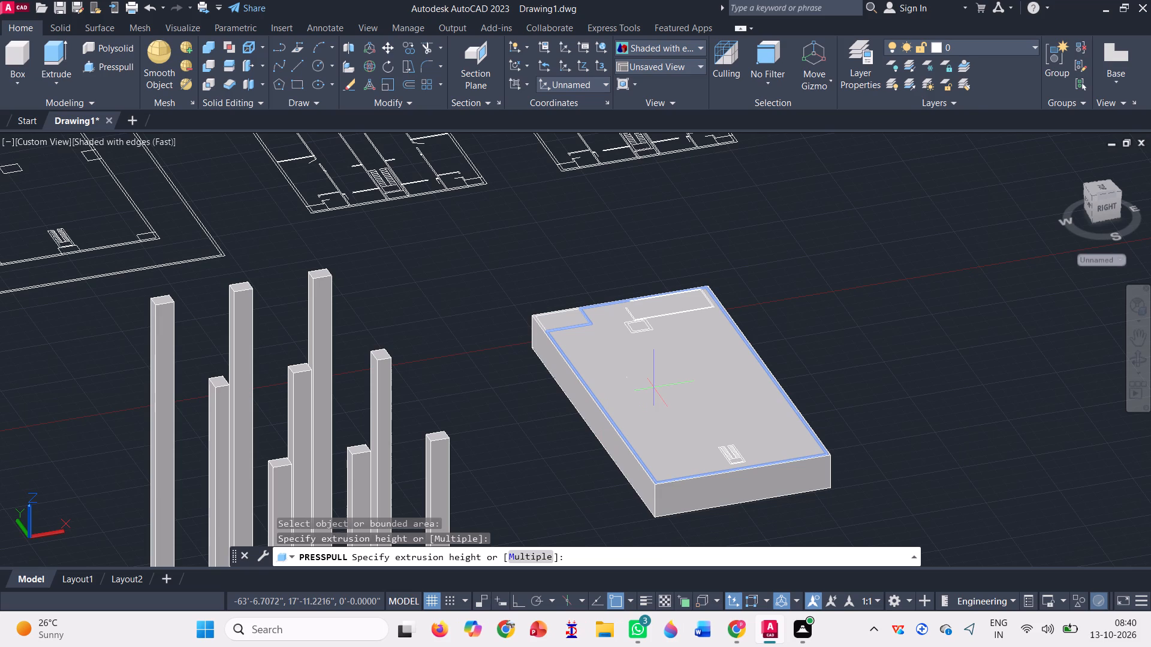
key("Escape")
scroll(578, 312, "up", 3)
left_click(559, 325)
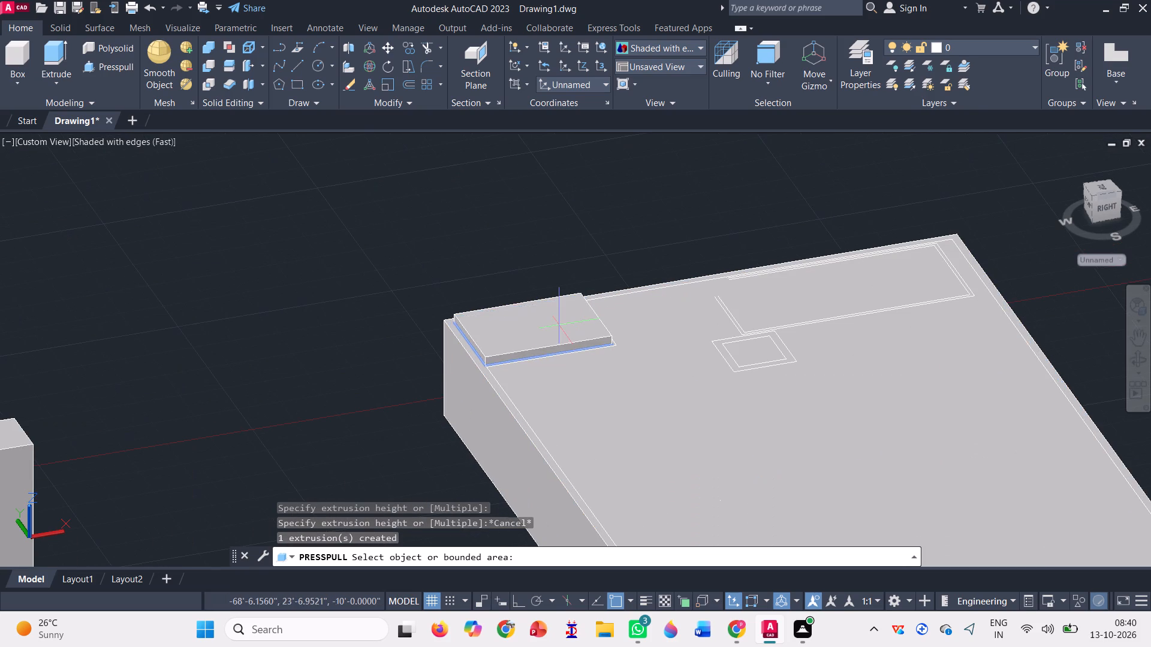
left_click(359, 472)
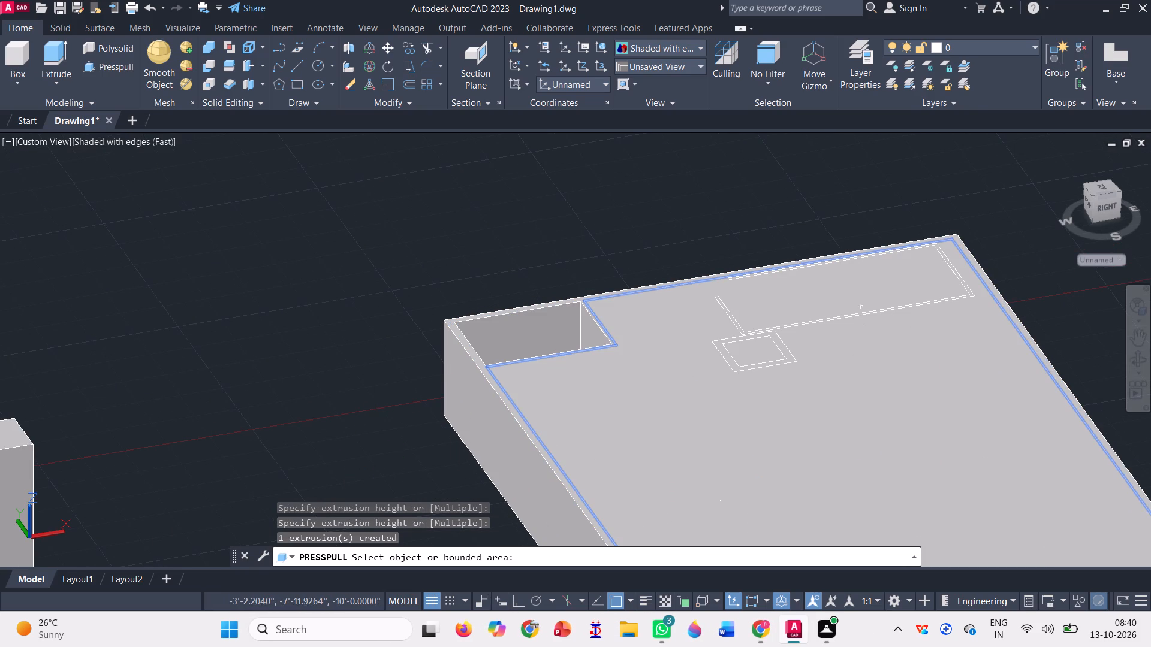
Presspull the inner rectangle of the small double-lined shaft near the north rooms down through the box.
scroll(574, 241, "down", 2)
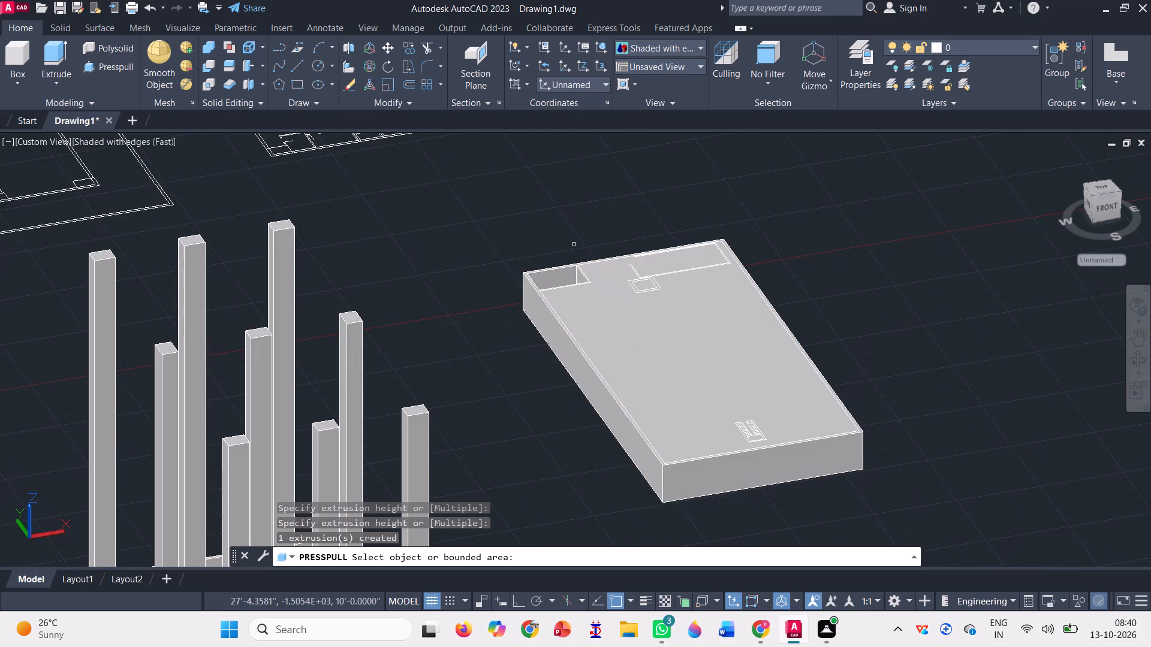
scroll(662, 266, "up", 2)
scroll(634, 305, "up", 3)
left_click(628, 297)
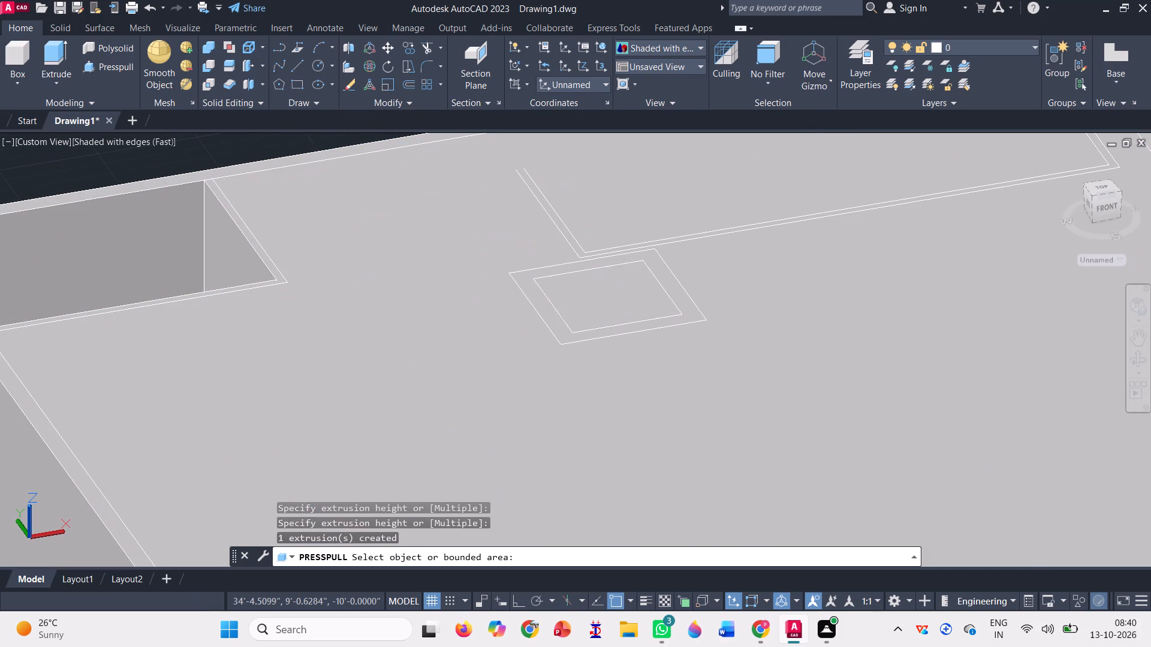
scroll(546, 261, "down", 3)
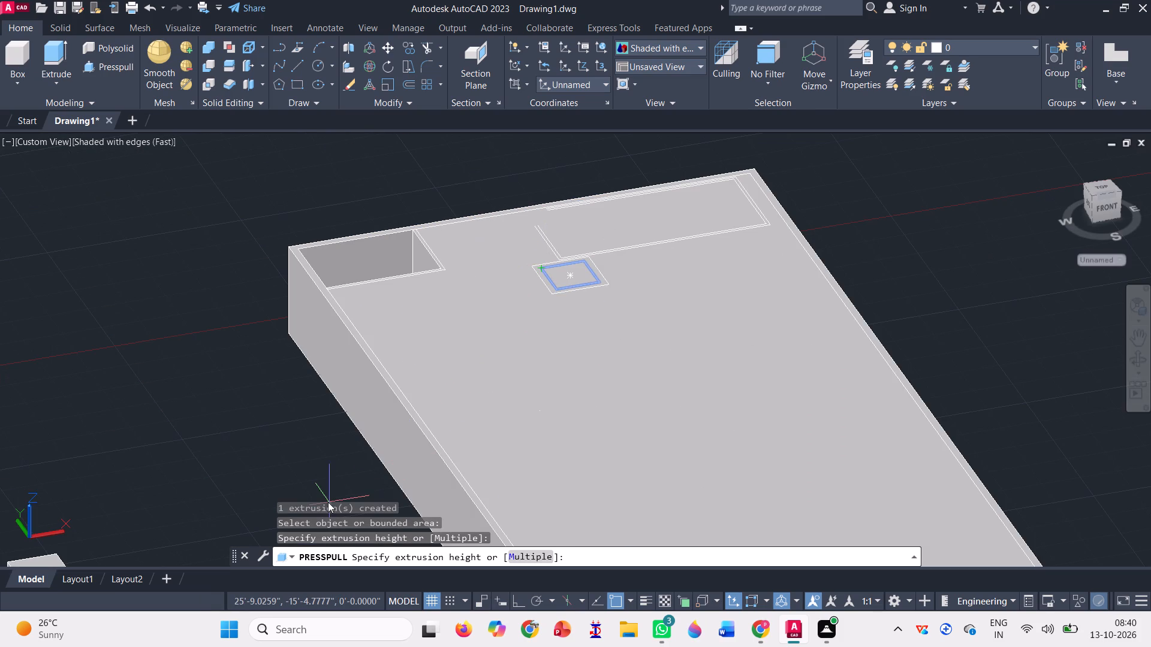
left_click(328, 501)
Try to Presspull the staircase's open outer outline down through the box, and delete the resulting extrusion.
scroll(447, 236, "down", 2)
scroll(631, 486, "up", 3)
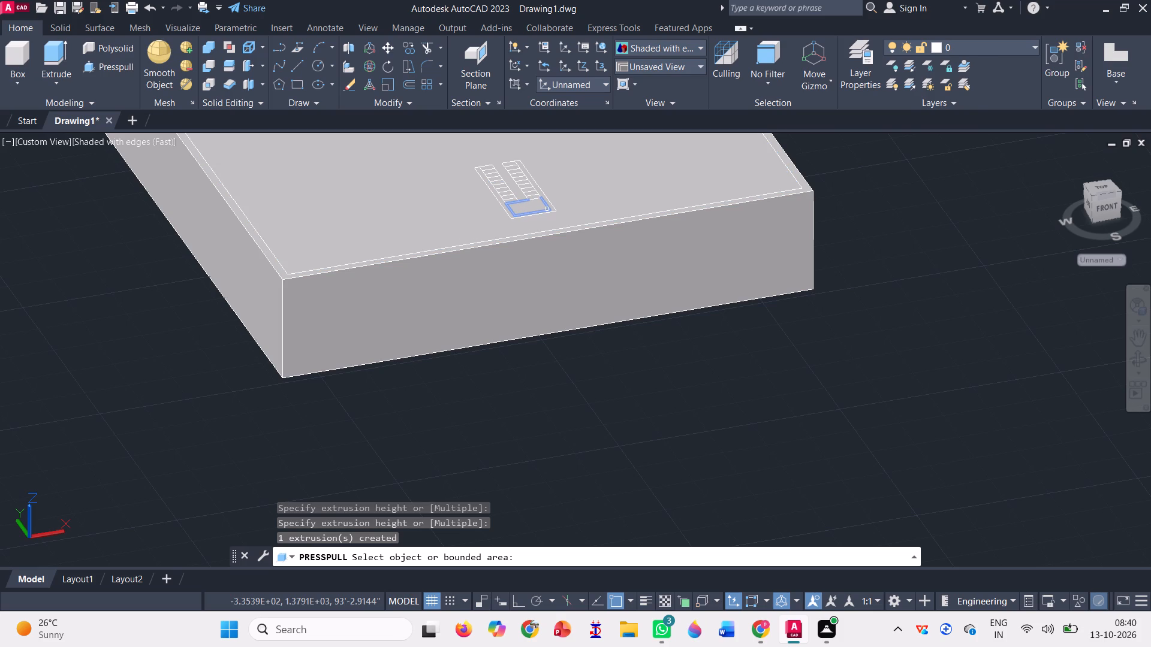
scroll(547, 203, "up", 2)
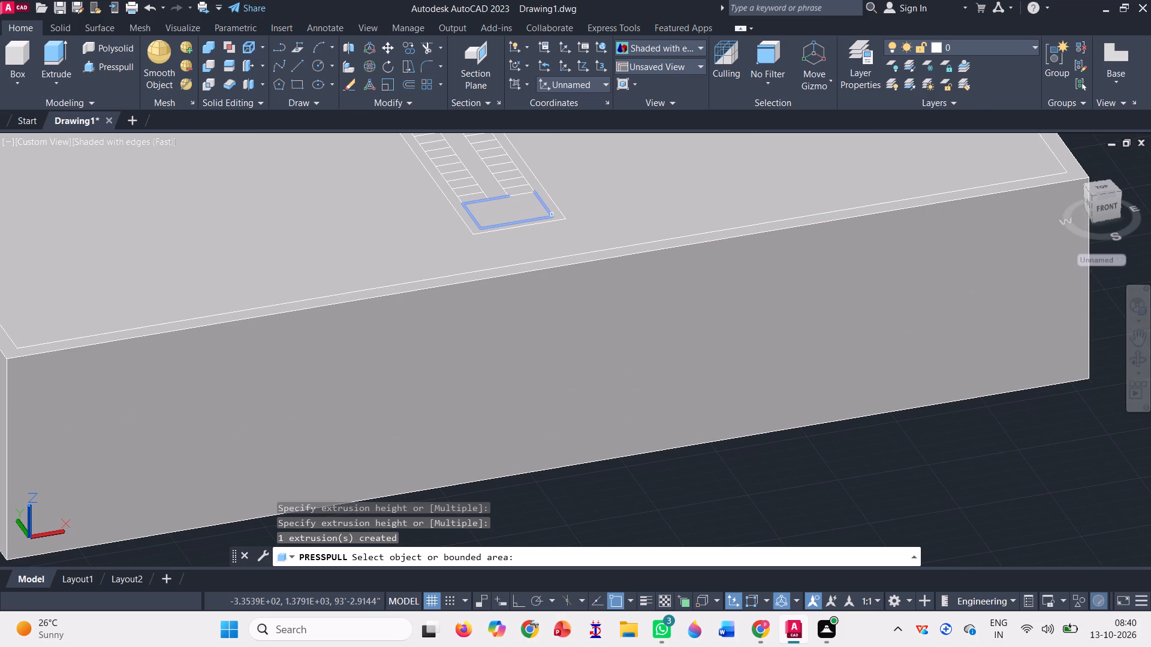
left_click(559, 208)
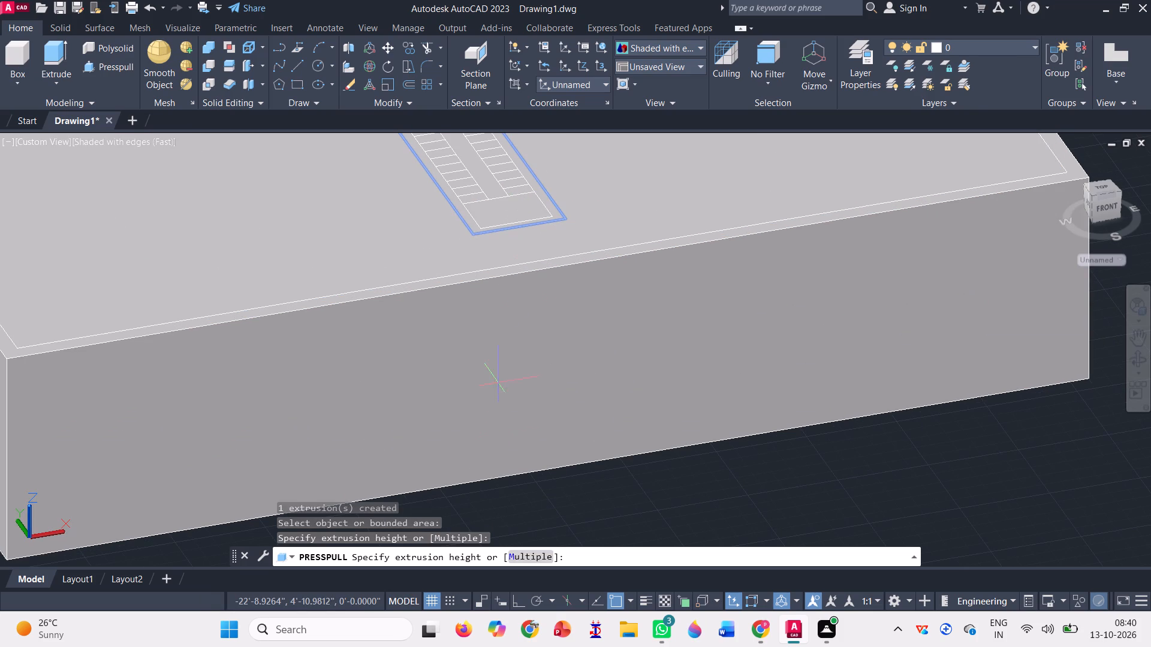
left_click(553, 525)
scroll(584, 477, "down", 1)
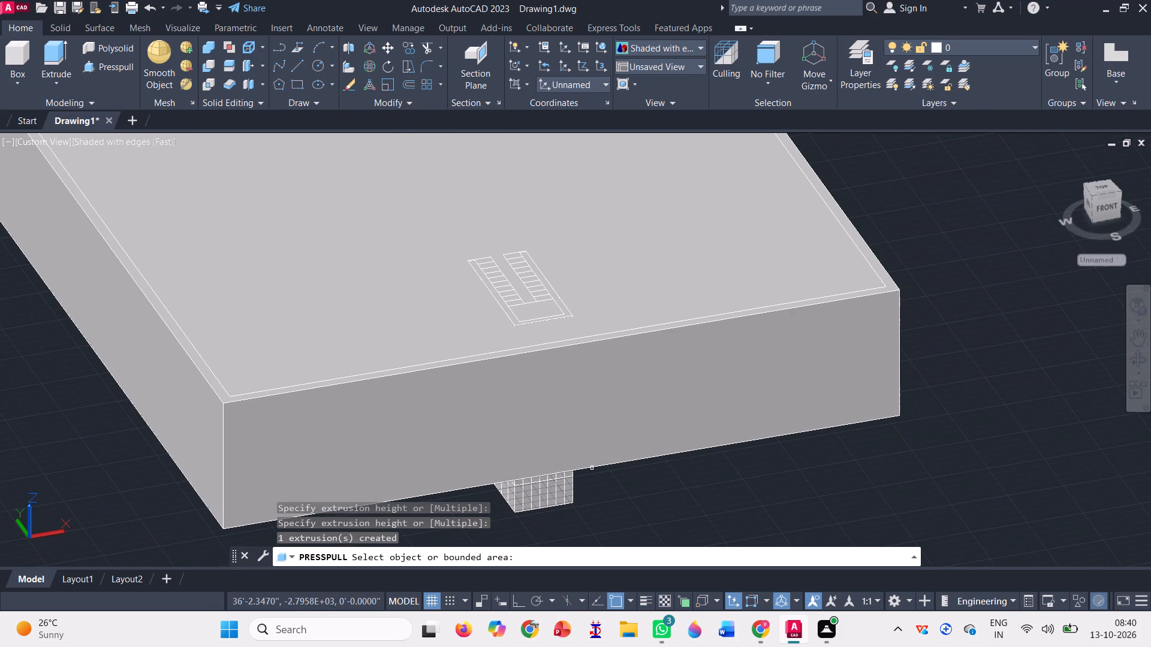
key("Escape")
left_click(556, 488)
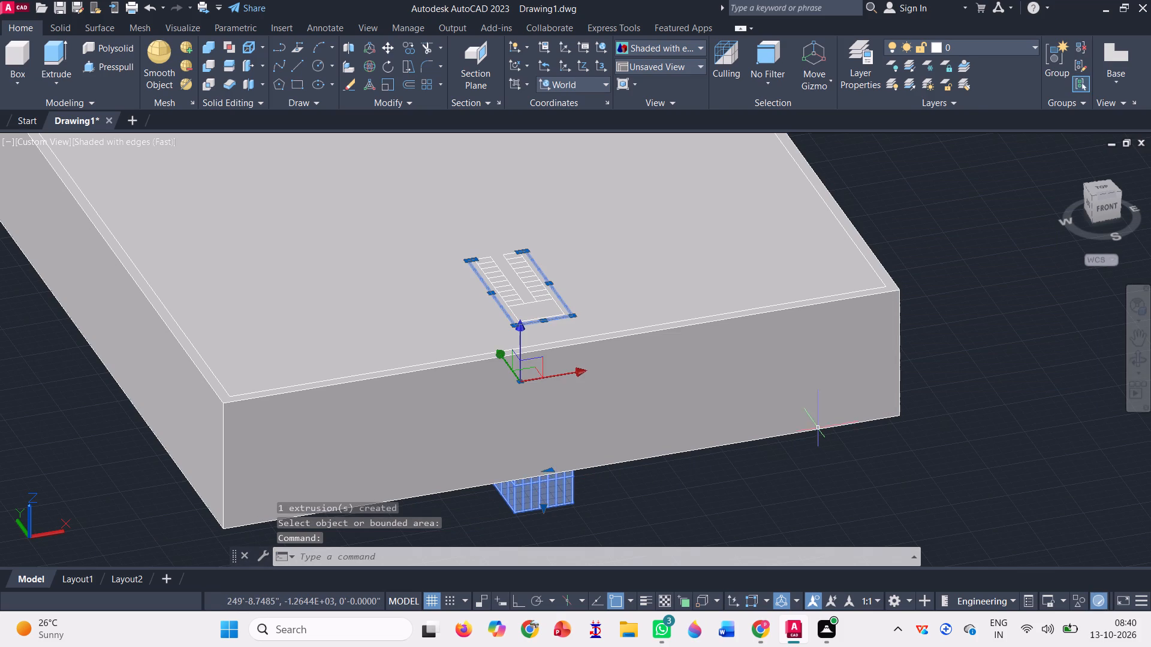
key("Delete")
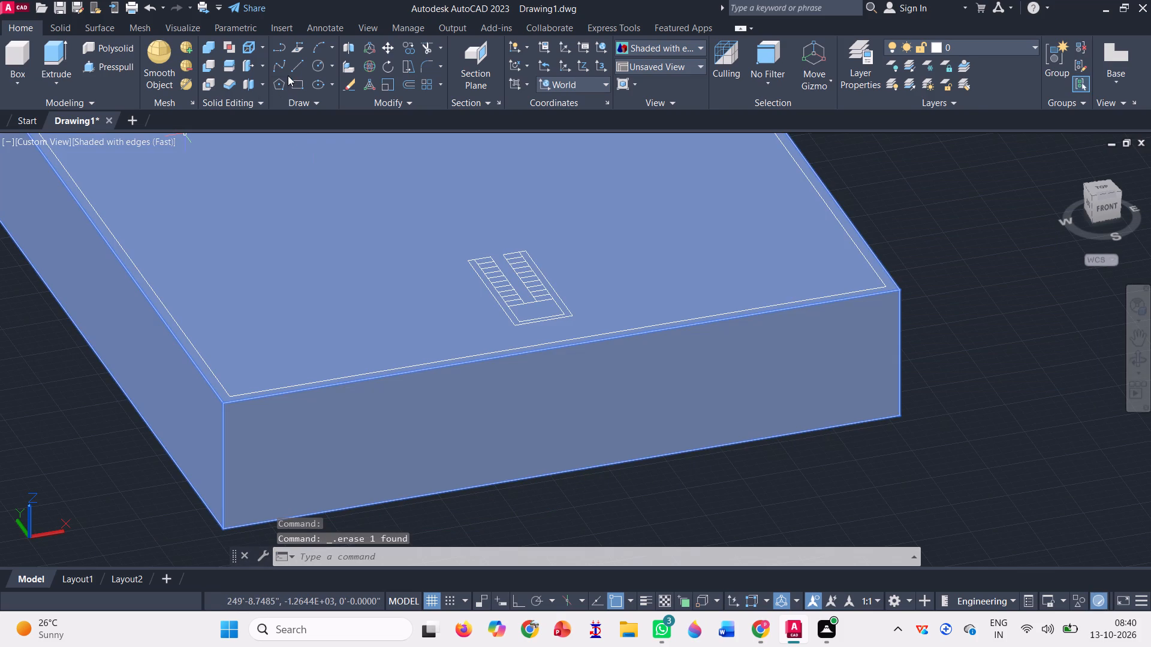
Draw a line across the staircase's open north end, joining its outer northwest and northeast corners.
left_click(299, 61)
scroll(557, 239, "up", 3)
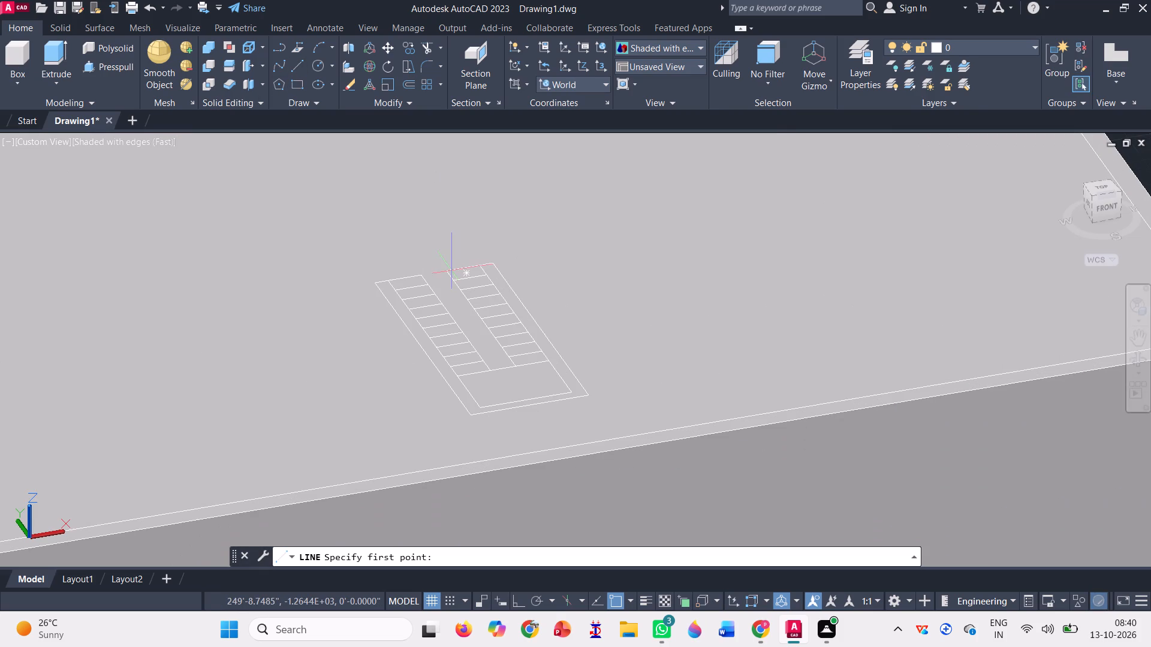
scroll(374, 280, "up", 2)
left_click(377, 285)
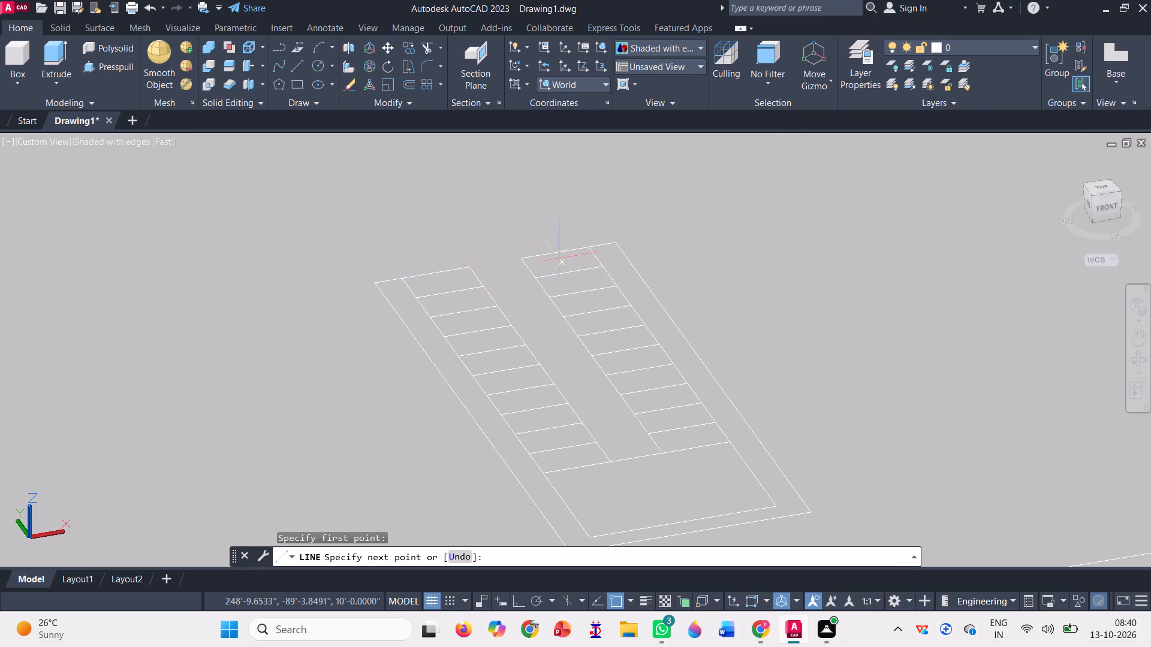
left_click(614, 237)
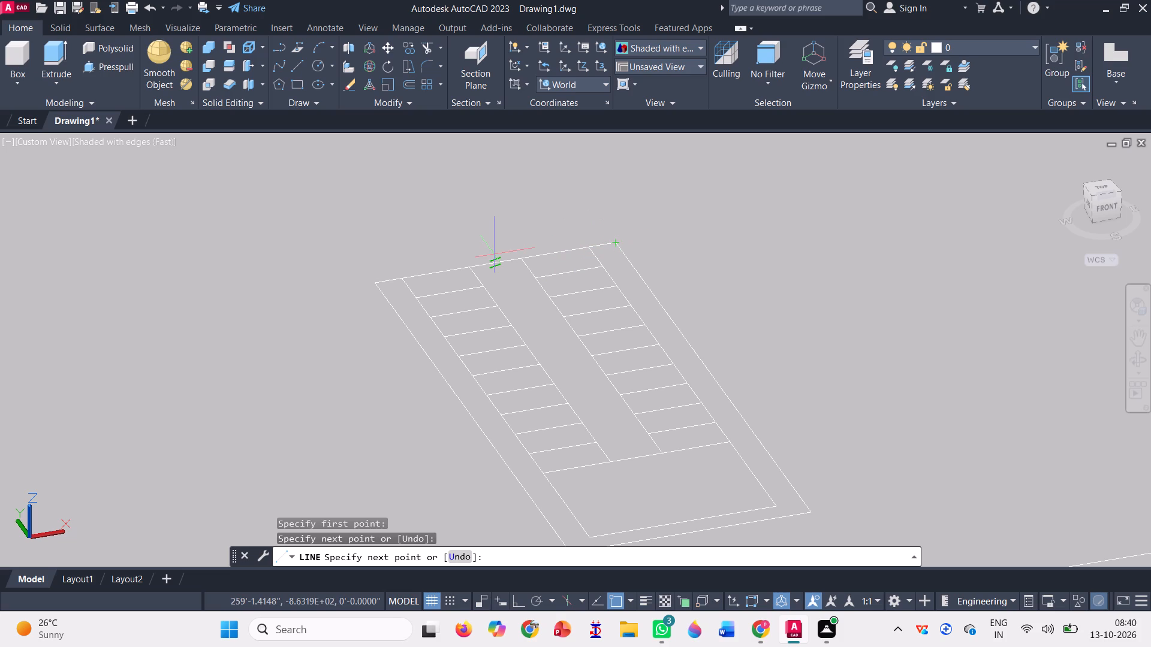
key("space")
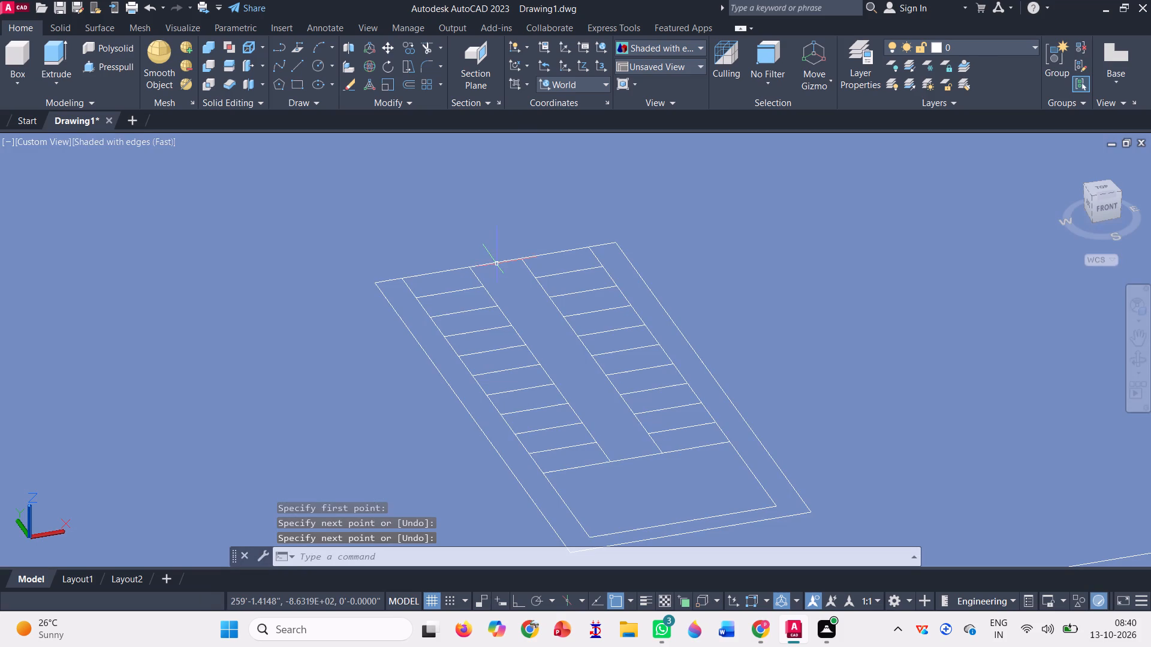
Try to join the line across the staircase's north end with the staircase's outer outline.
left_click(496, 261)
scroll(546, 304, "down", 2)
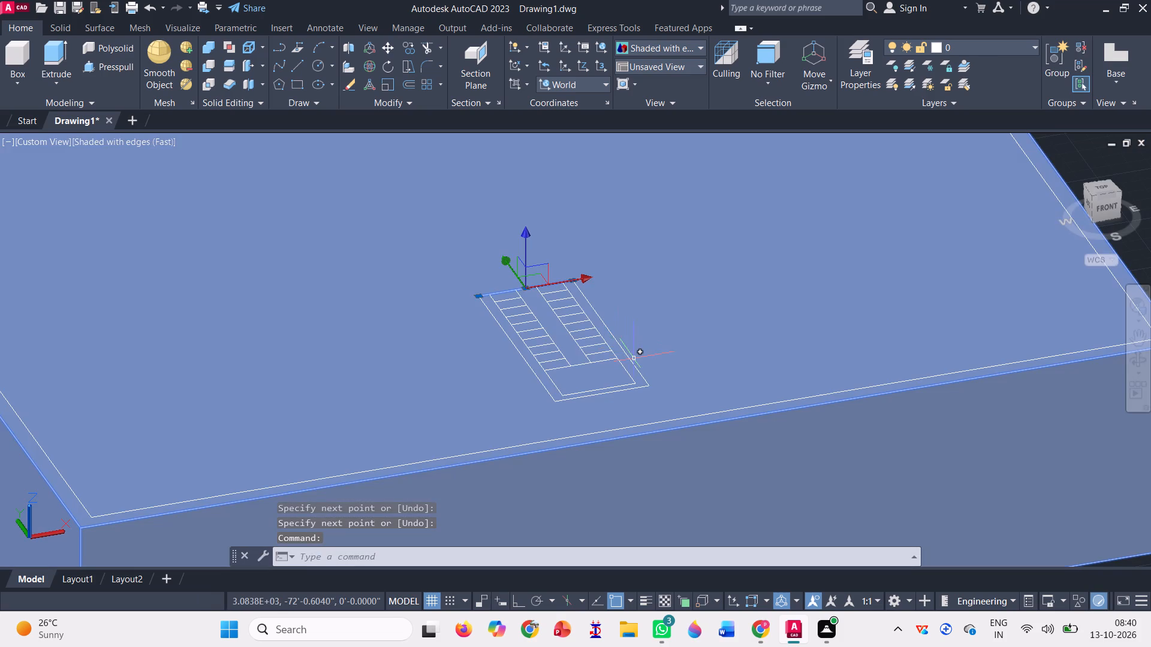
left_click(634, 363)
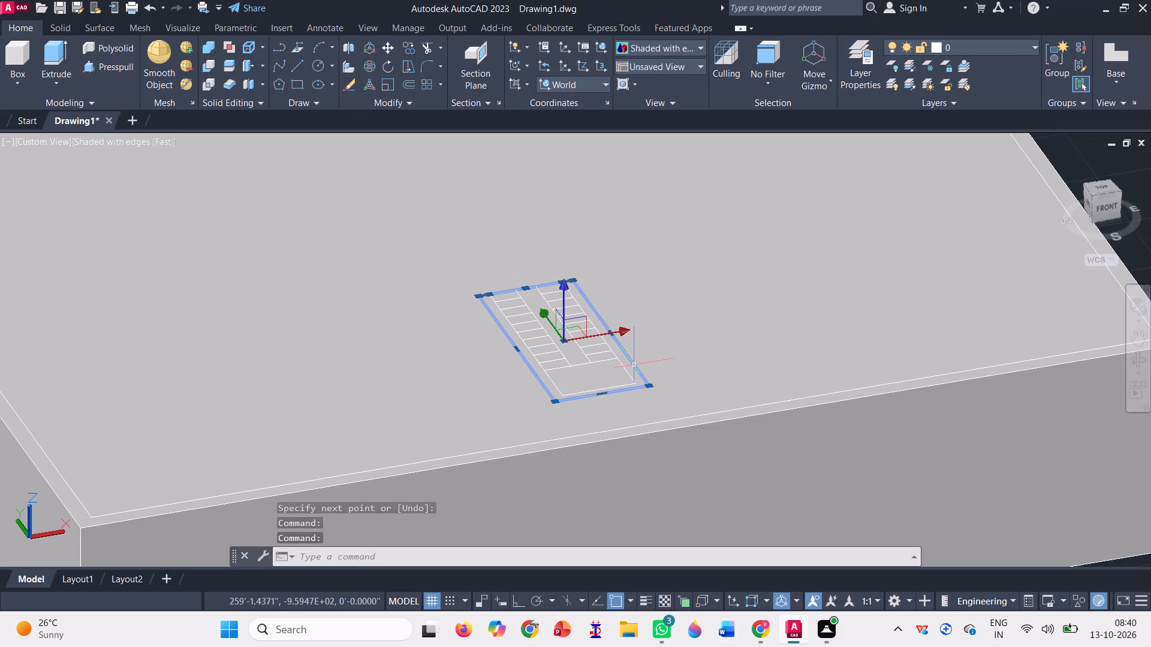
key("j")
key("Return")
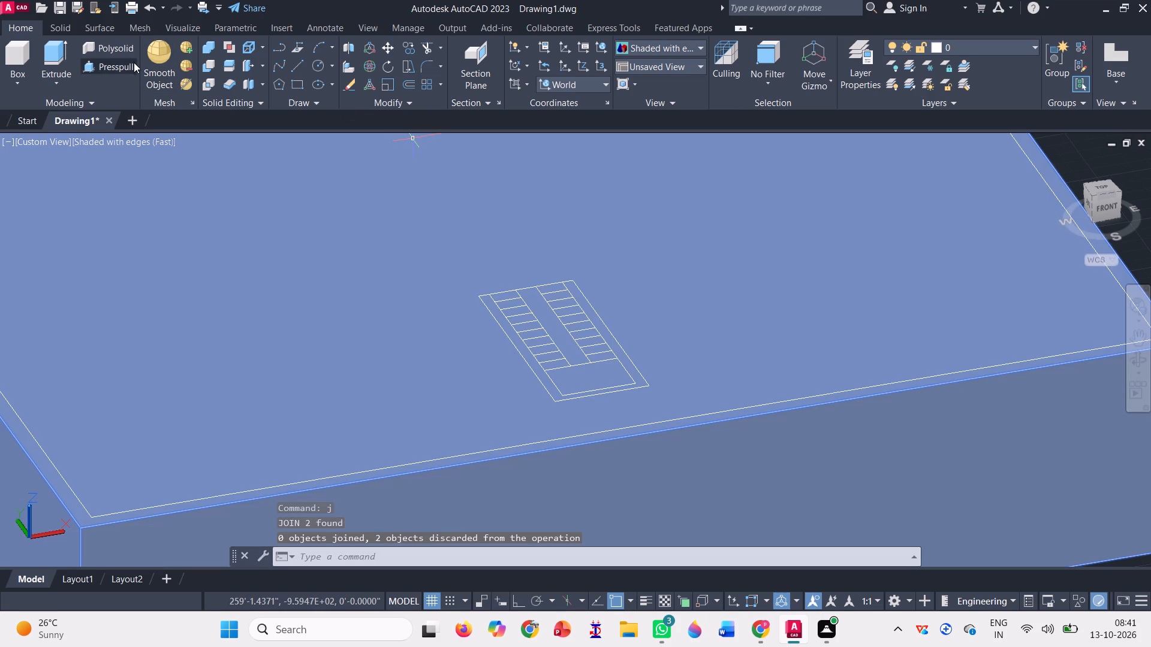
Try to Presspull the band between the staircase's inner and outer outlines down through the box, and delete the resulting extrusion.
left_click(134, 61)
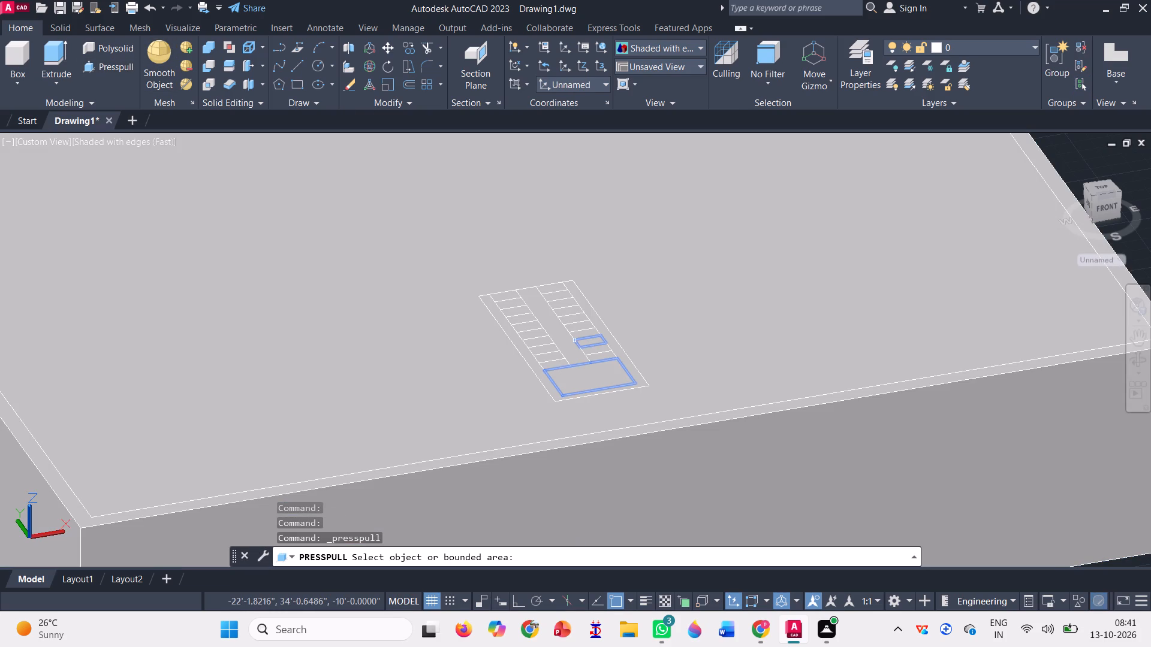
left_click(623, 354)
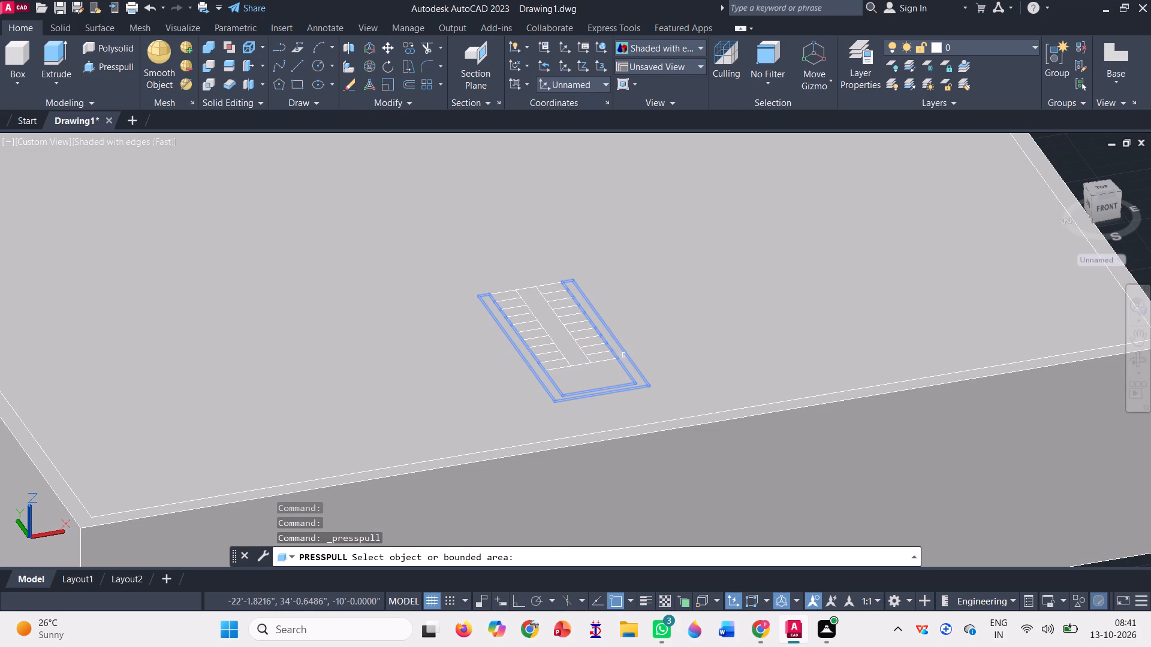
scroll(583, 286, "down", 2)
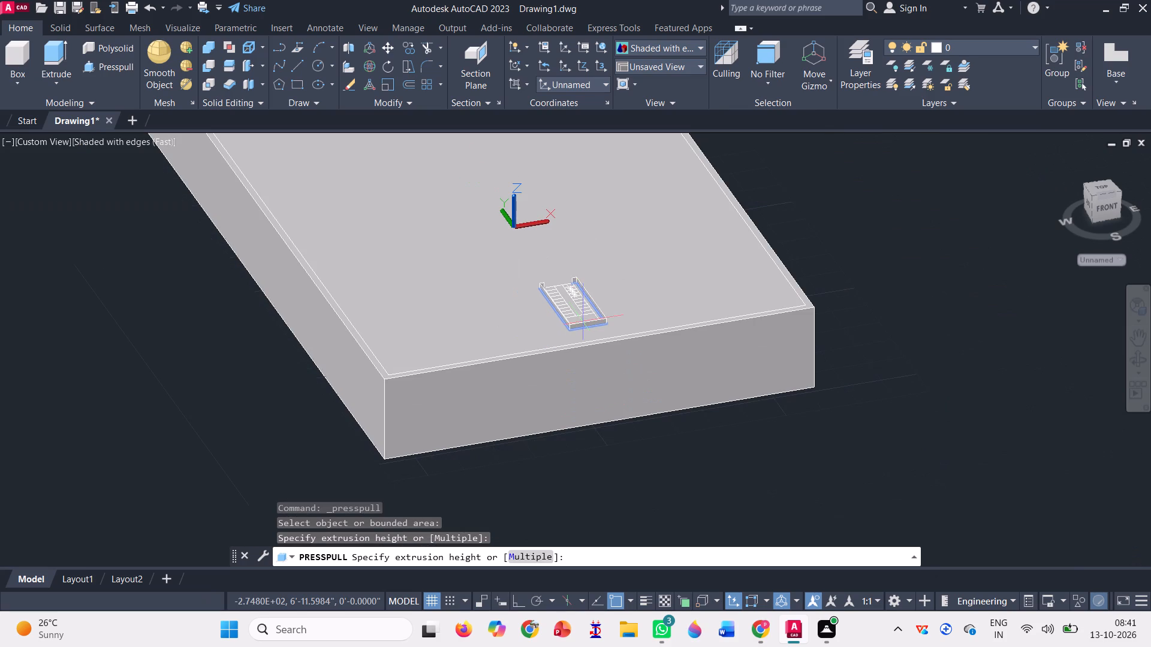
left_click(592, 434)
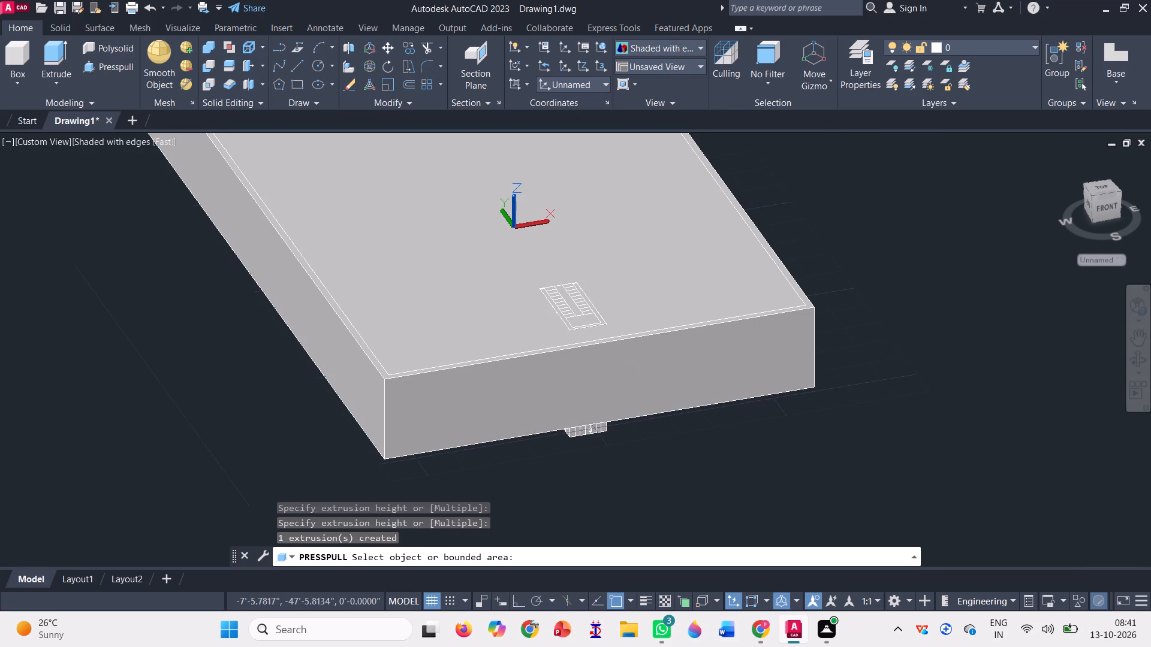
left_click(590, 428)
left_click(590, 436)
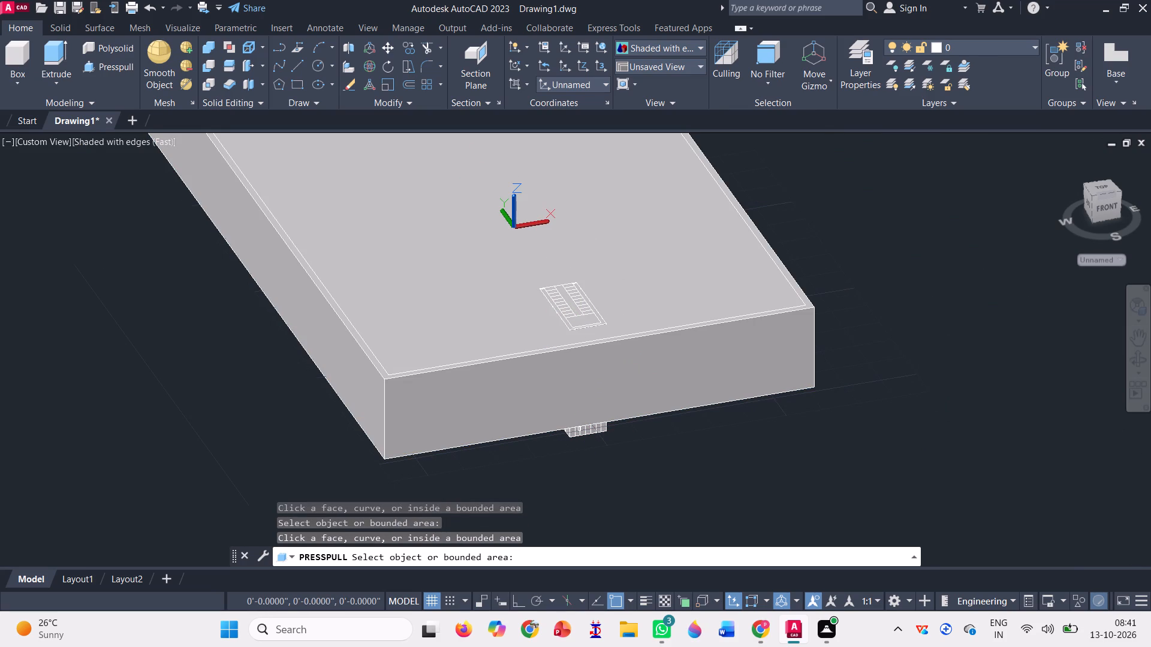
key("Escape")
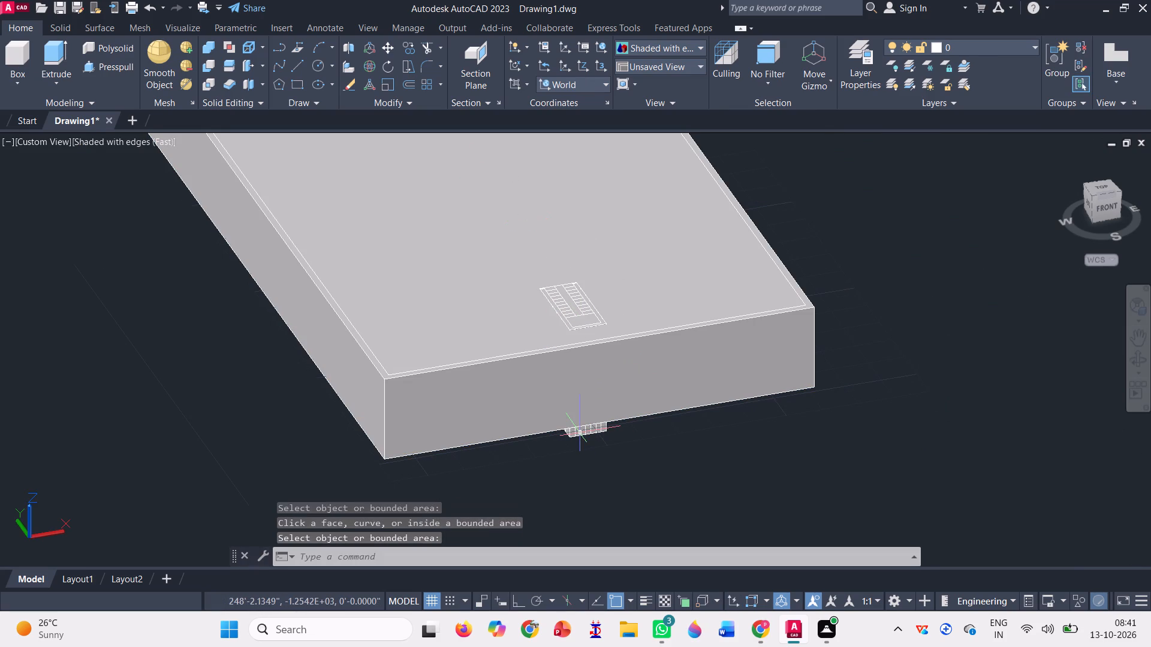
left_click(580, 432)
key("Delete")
Trim the four side lines of the stair flights between the staircase's north closing line and the northernmost treads.
scroll(583, 309, "up", 1)
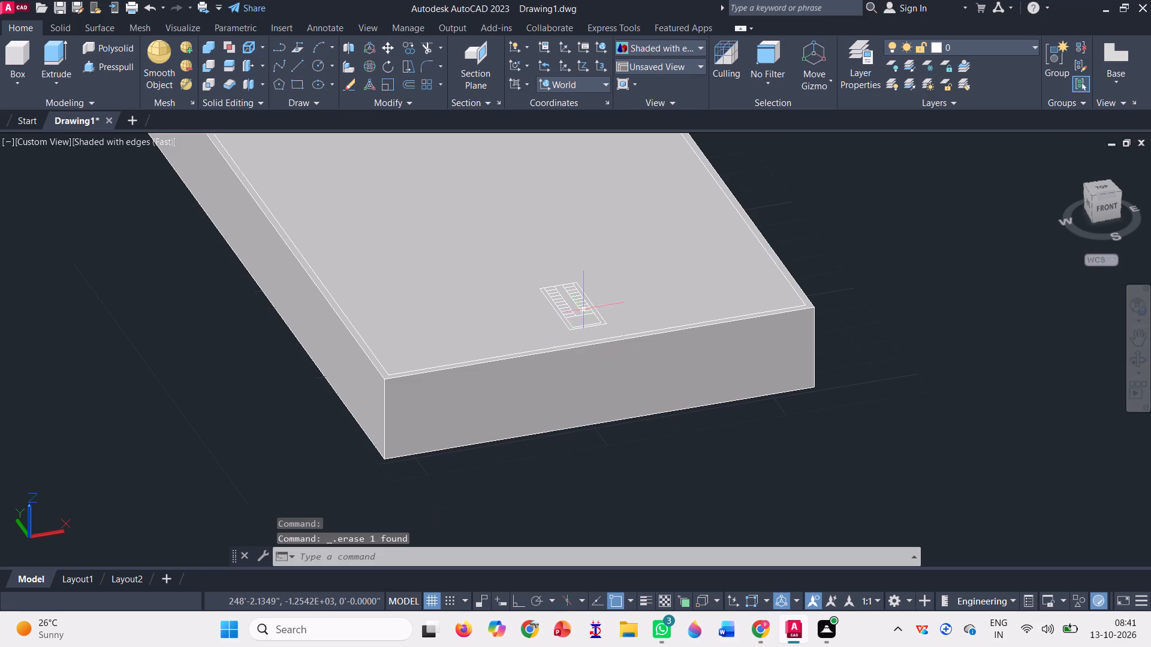
scroll(583, 309, "up", 2)
scroll(558, 228, "up", 2)
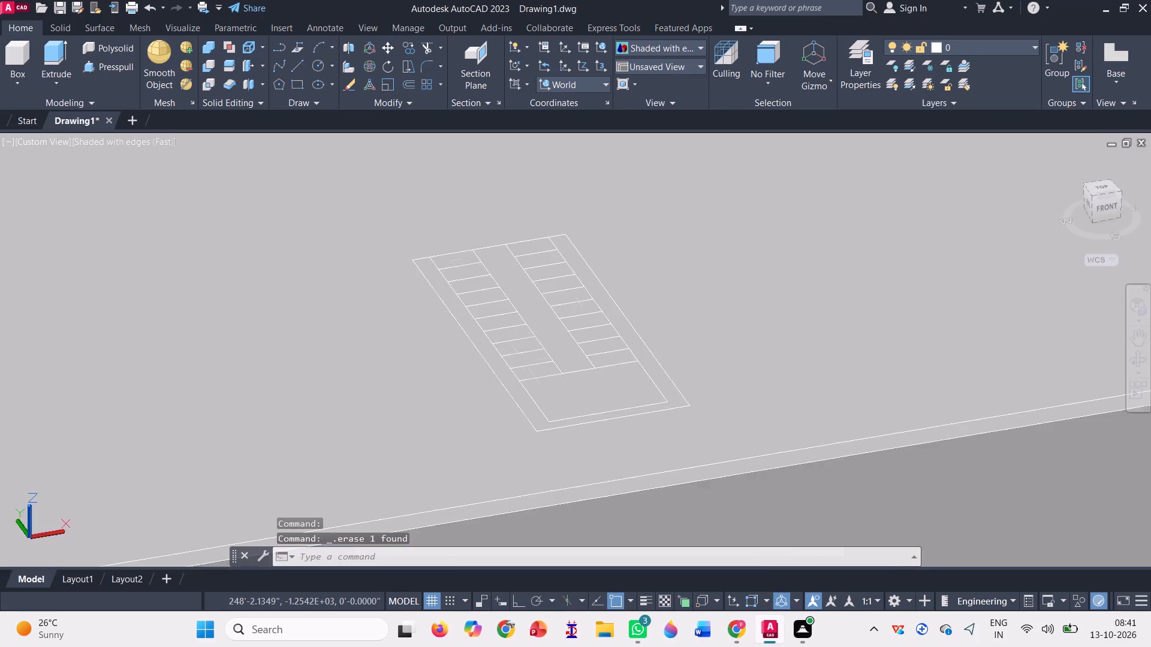
scroll(558, 228, "up", 1)
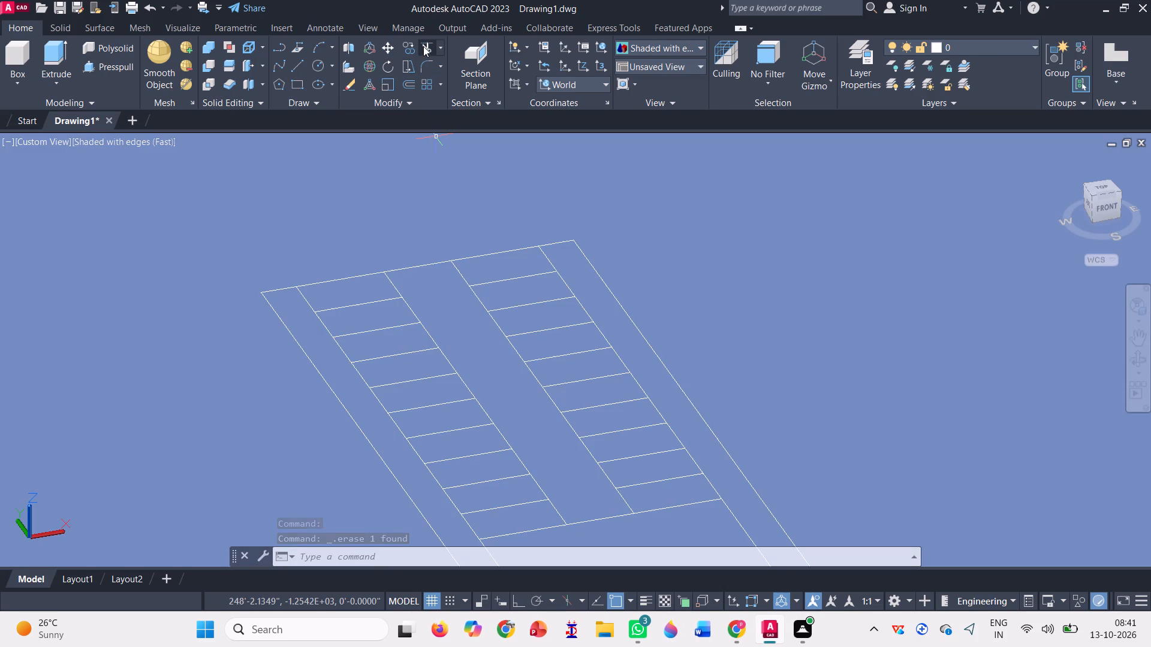
left_click(423, 44)
scroll(531, 258, "up", 2)
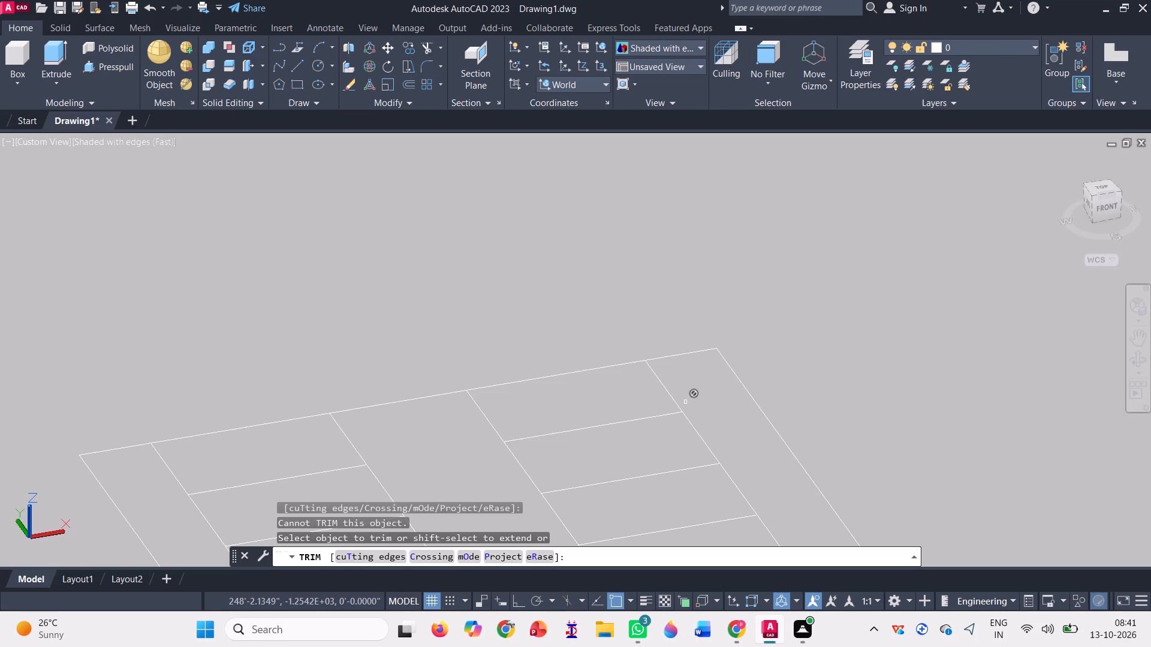
left_click(659, 379)
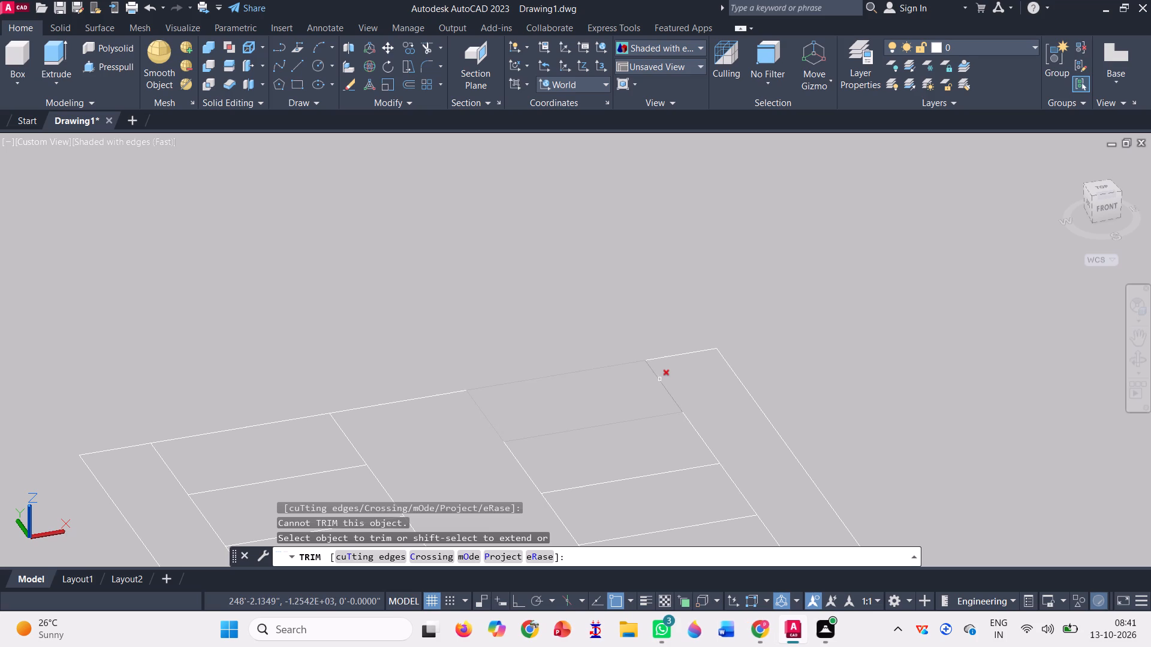
scroll(589, 349, "down", 2)
scroll(538, 389, "up", 3)
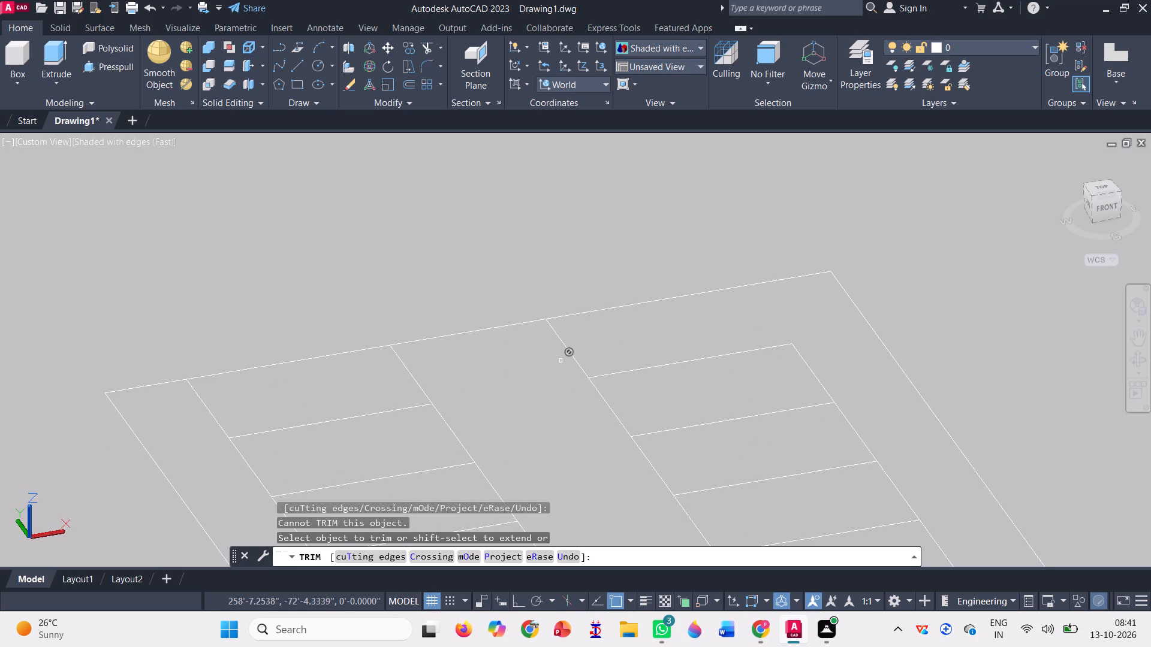
left_click(571, 353)
left_click(416, 379)
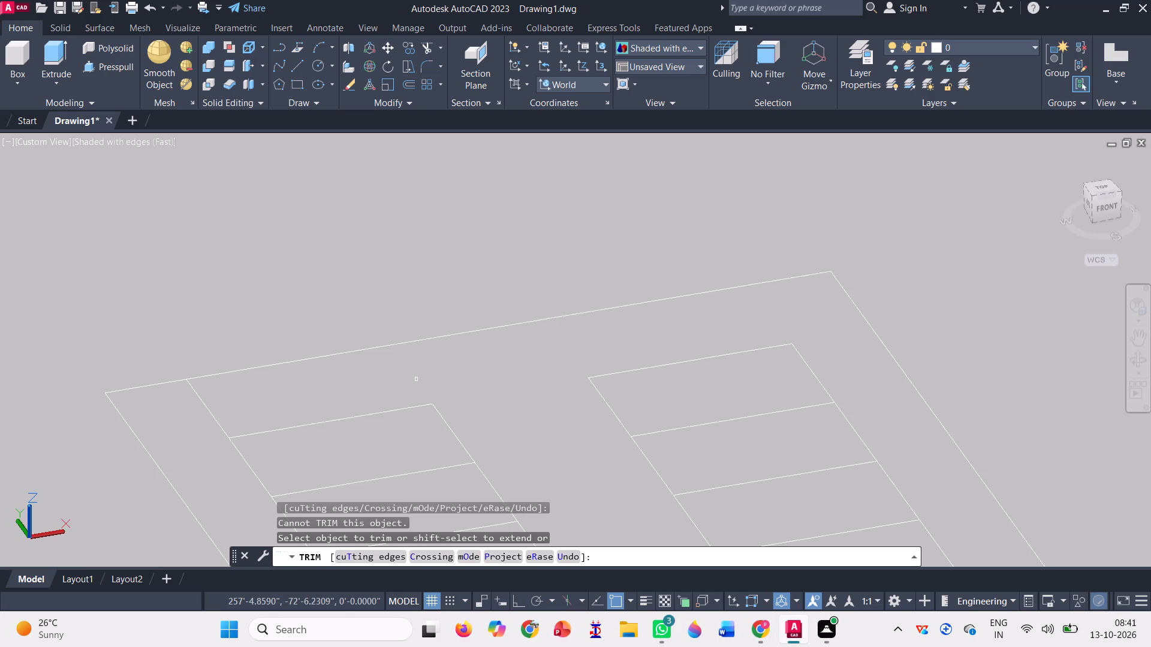
left_click(203, 397)
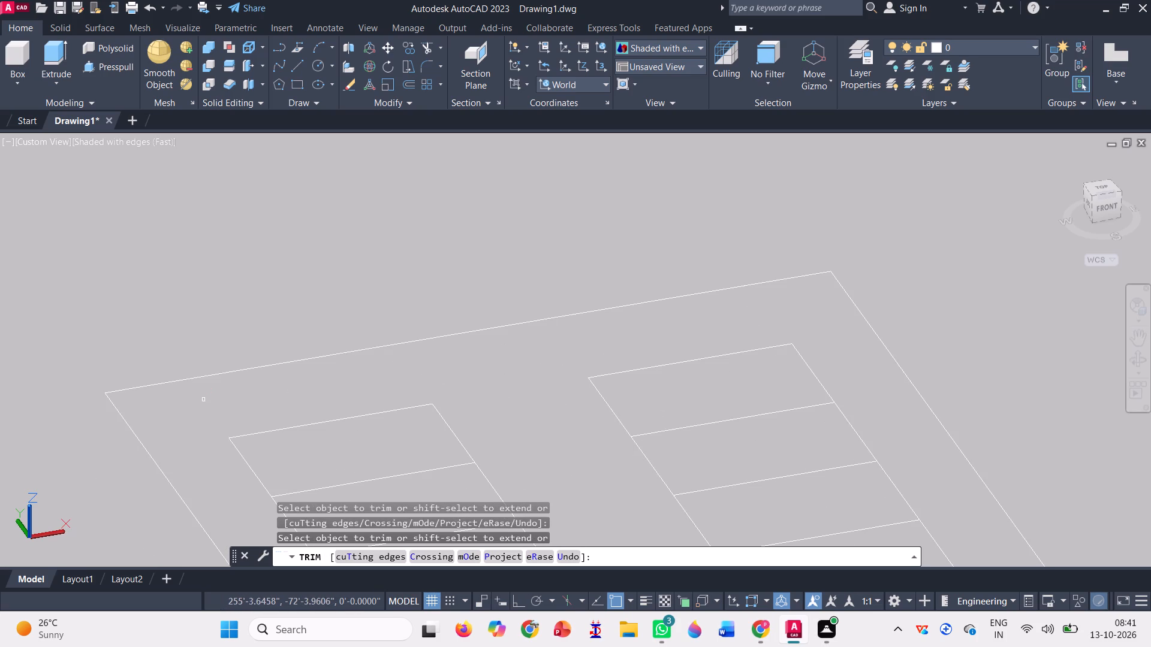
scroll(256, 320, "down", 3)
scroll(387, 286, "down", 2)
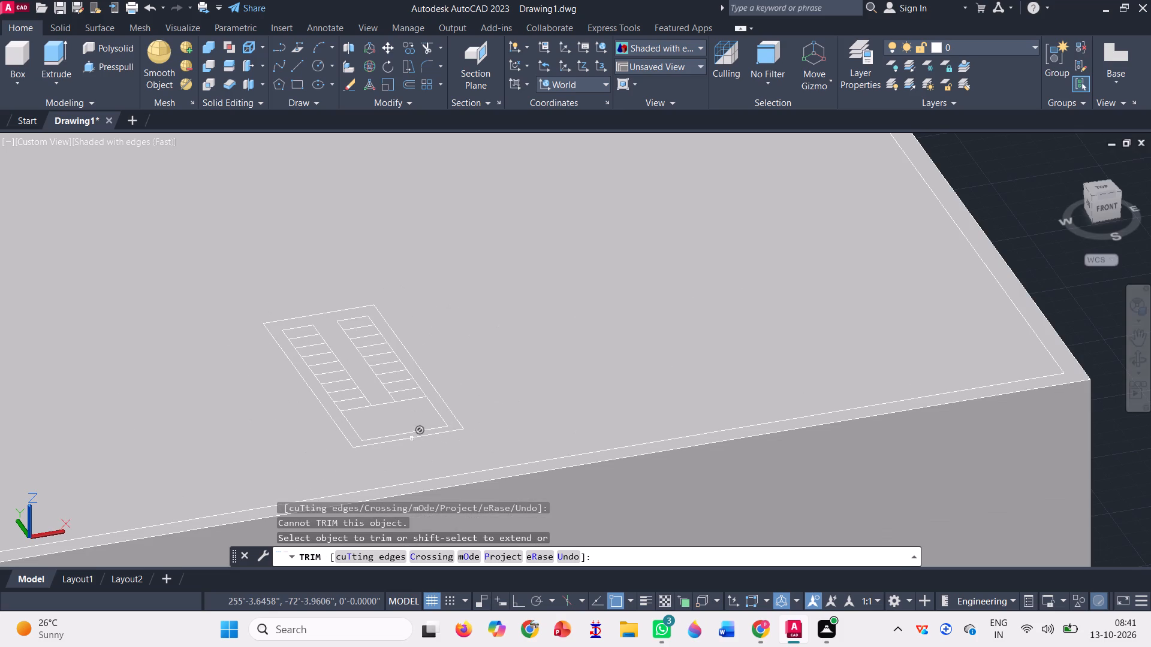
key("Escape")
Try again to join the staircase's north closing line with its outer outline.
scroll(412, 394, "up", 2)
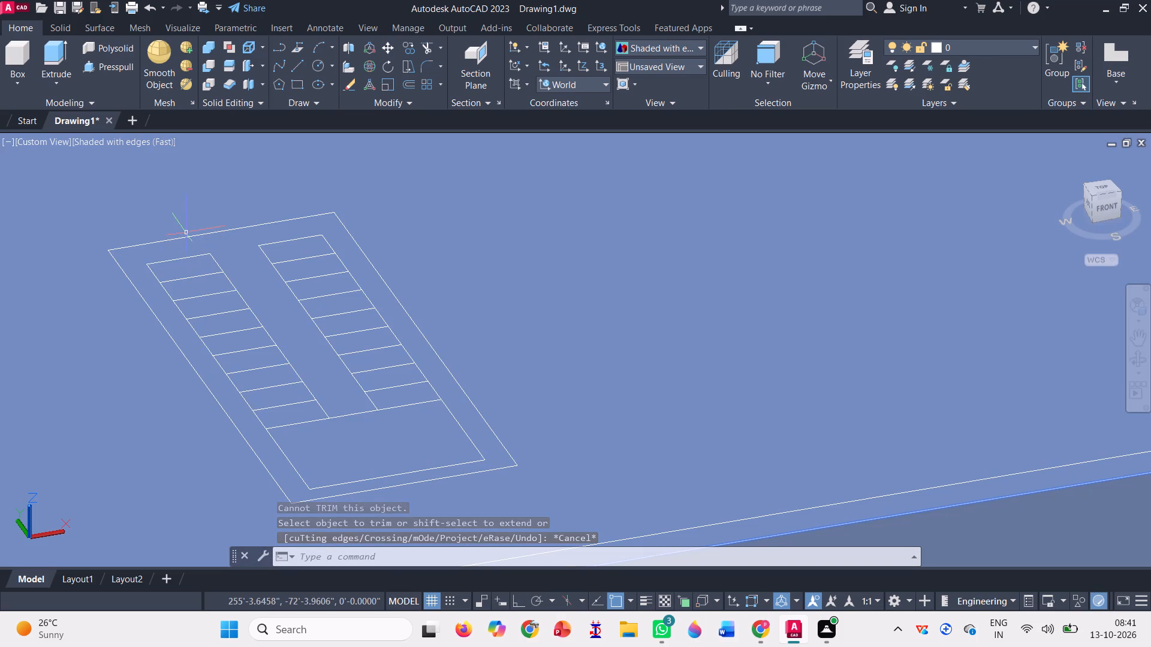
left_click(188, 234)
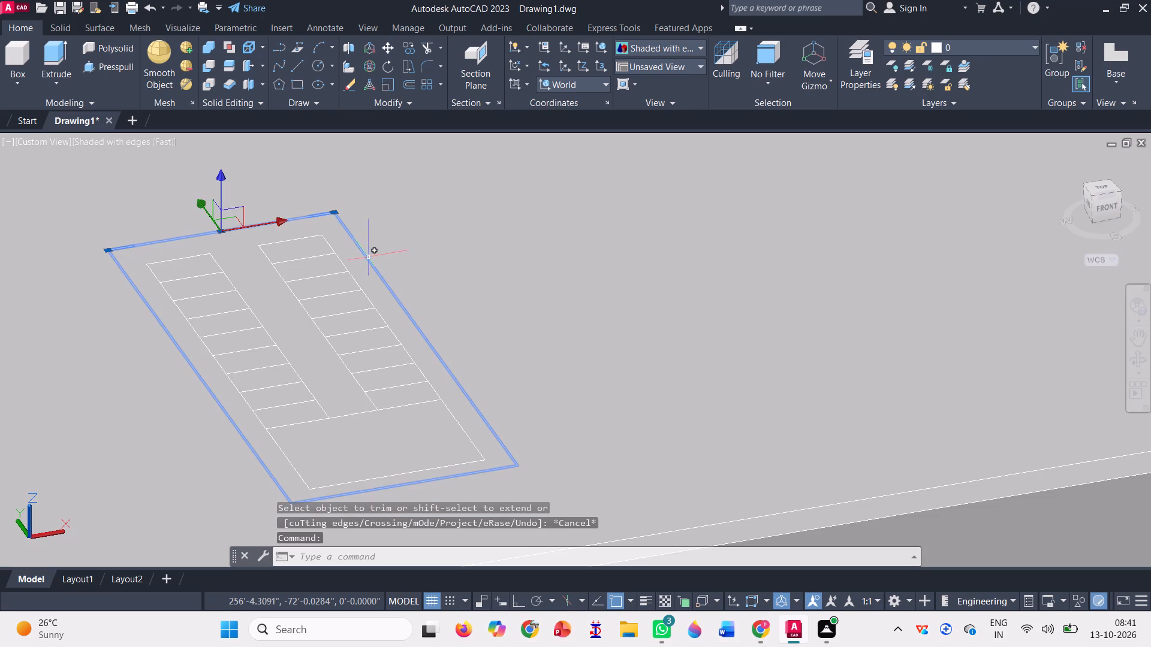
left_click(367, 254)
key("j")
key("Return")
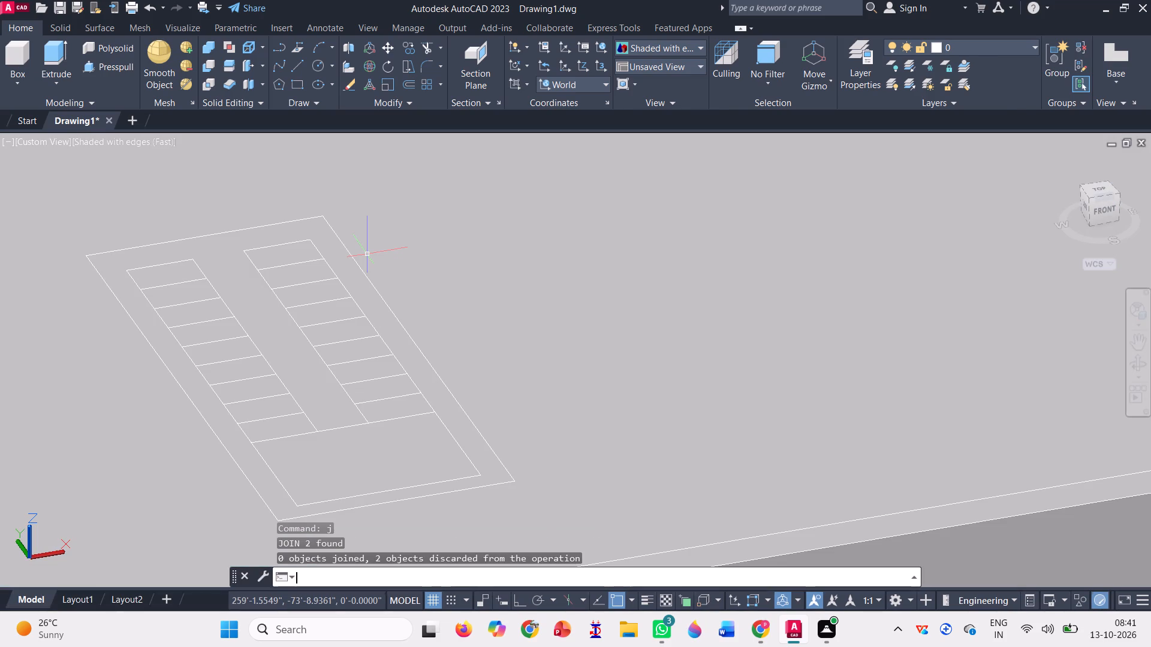
Presspull the area inside the staircase's closed outer outline down through the box to hollow it out.
left_click(124, 59)
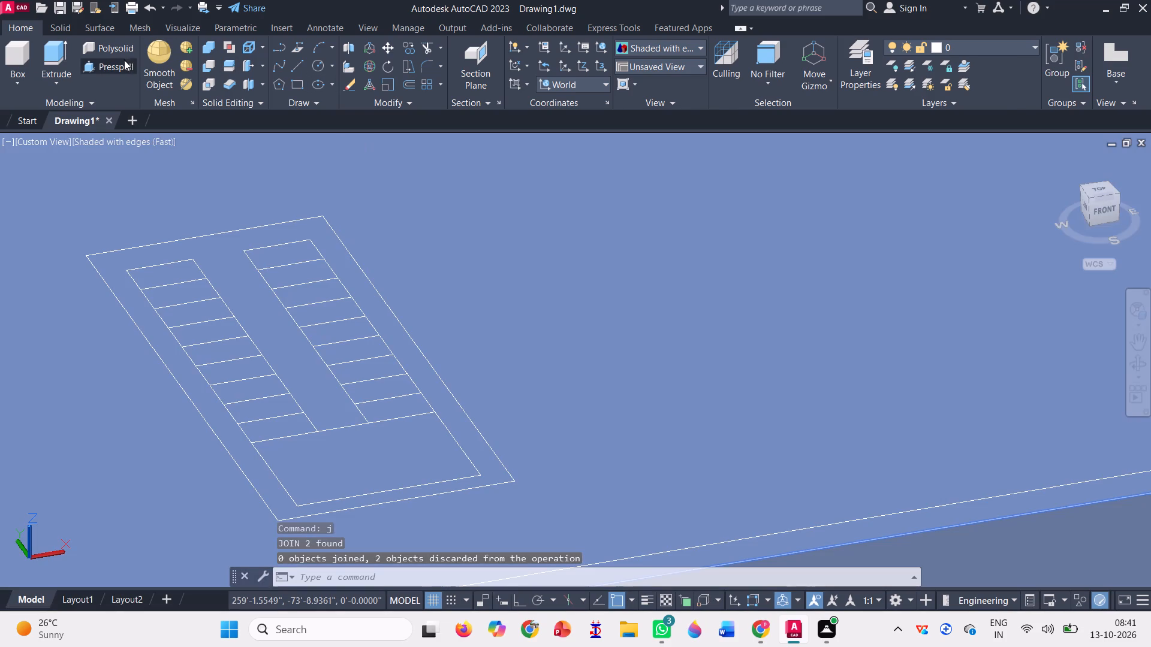
left_click(222, 246)
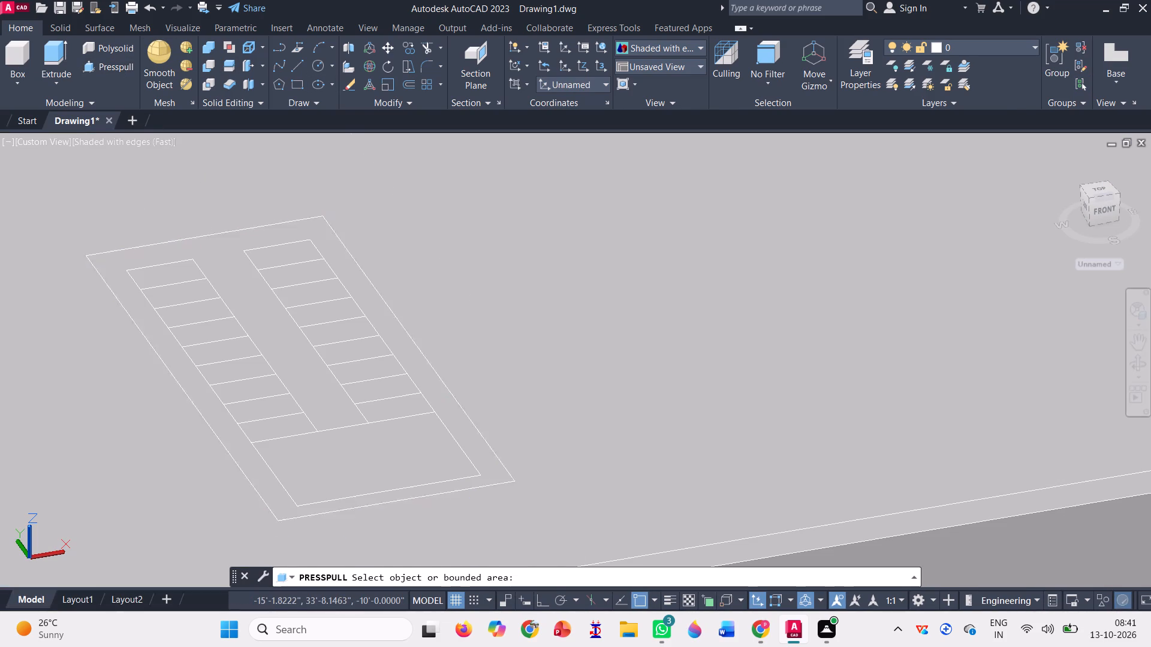
scroll(222, 246, "down", 3)
scroll(279, 195, "down", 1)
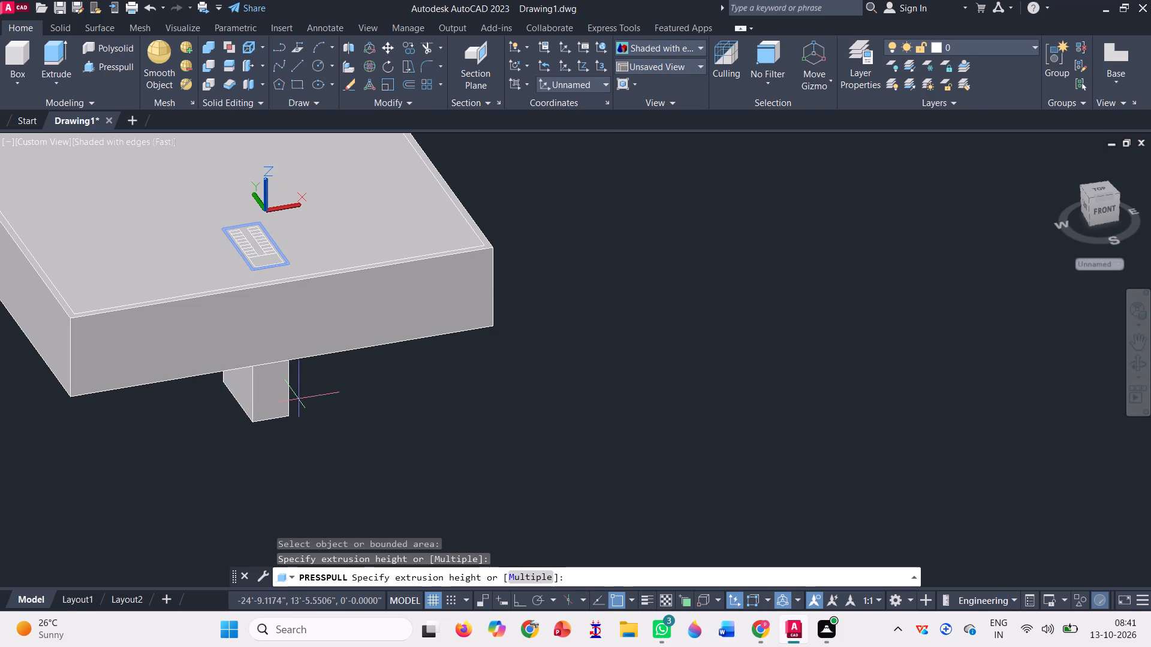
left_click(299, 397)
scroll(209, 204, "up", 2)
scroll(296, 281, "up", 3)
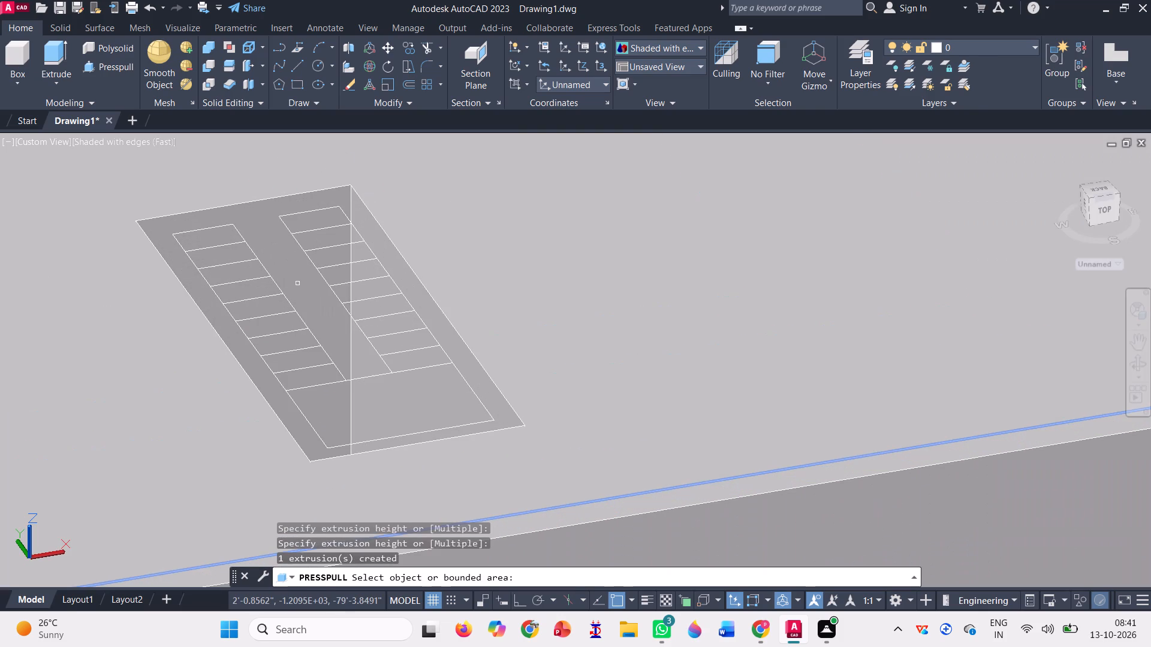
key("grave")
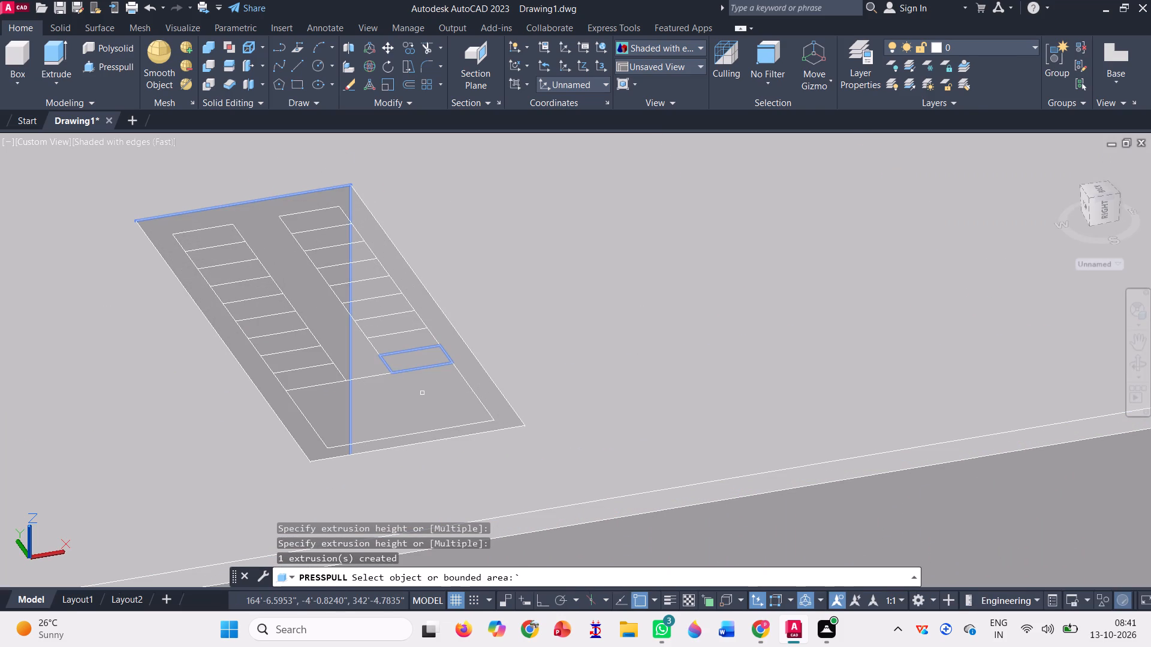
key("Escape")
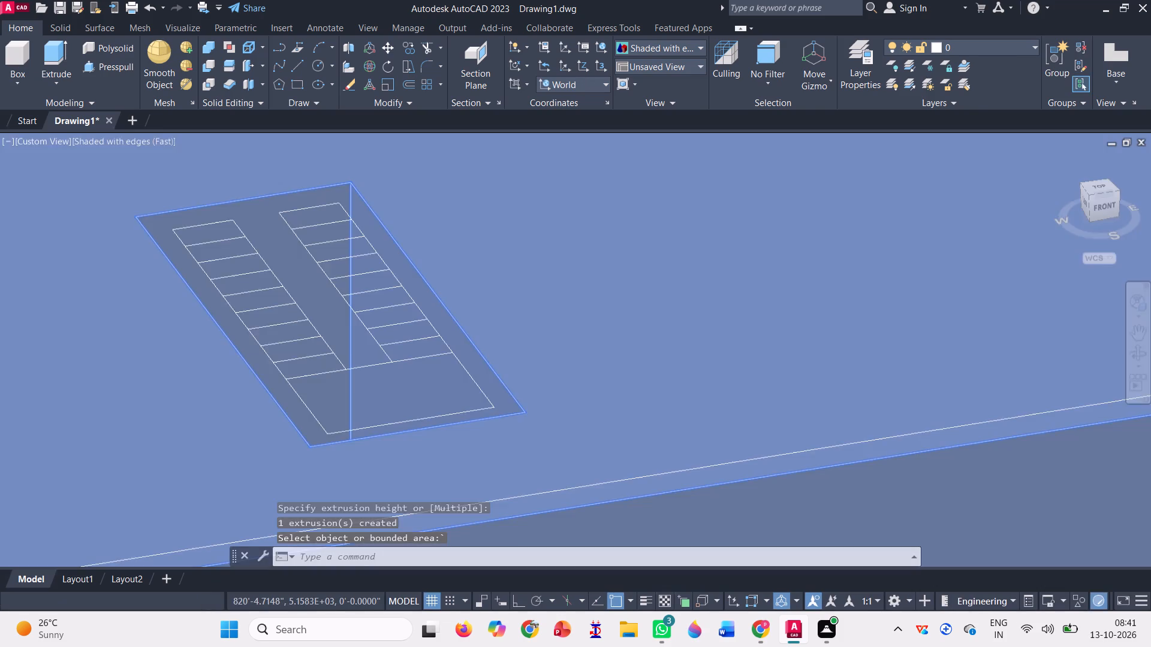
Draw a line extending the northeast room's inner west wall line from its open end north to the box's inner wall line.
scroll(411, 376, "down", 4)
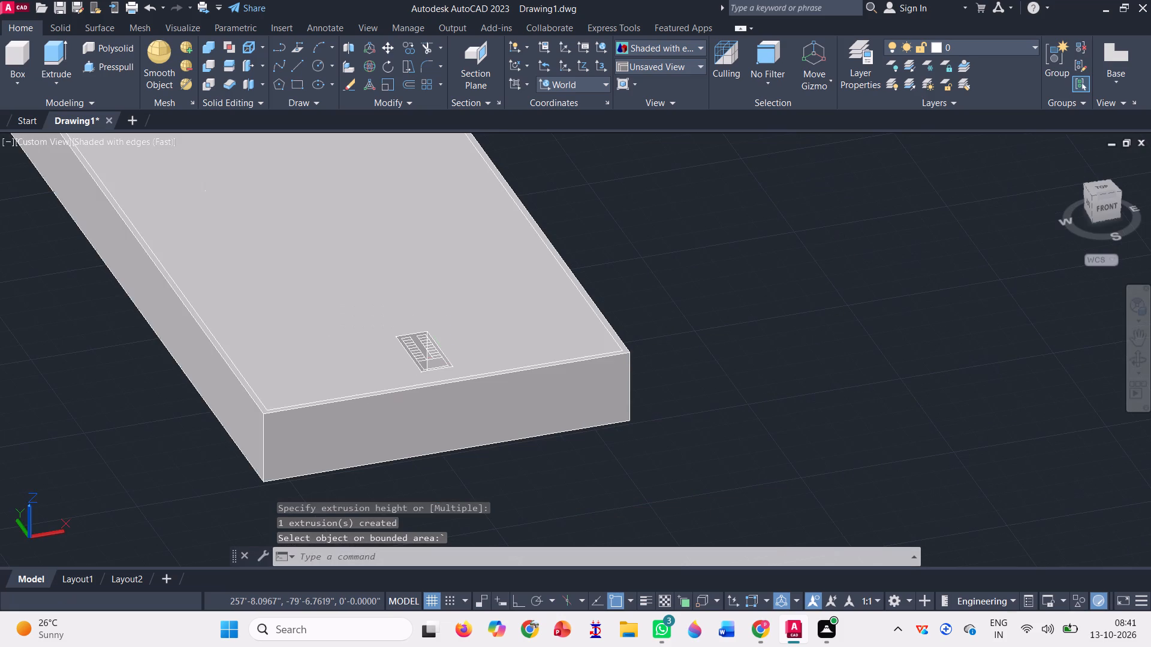
scroll(607, 425, "down", 2)
scroll(417, 349, "up", 2)
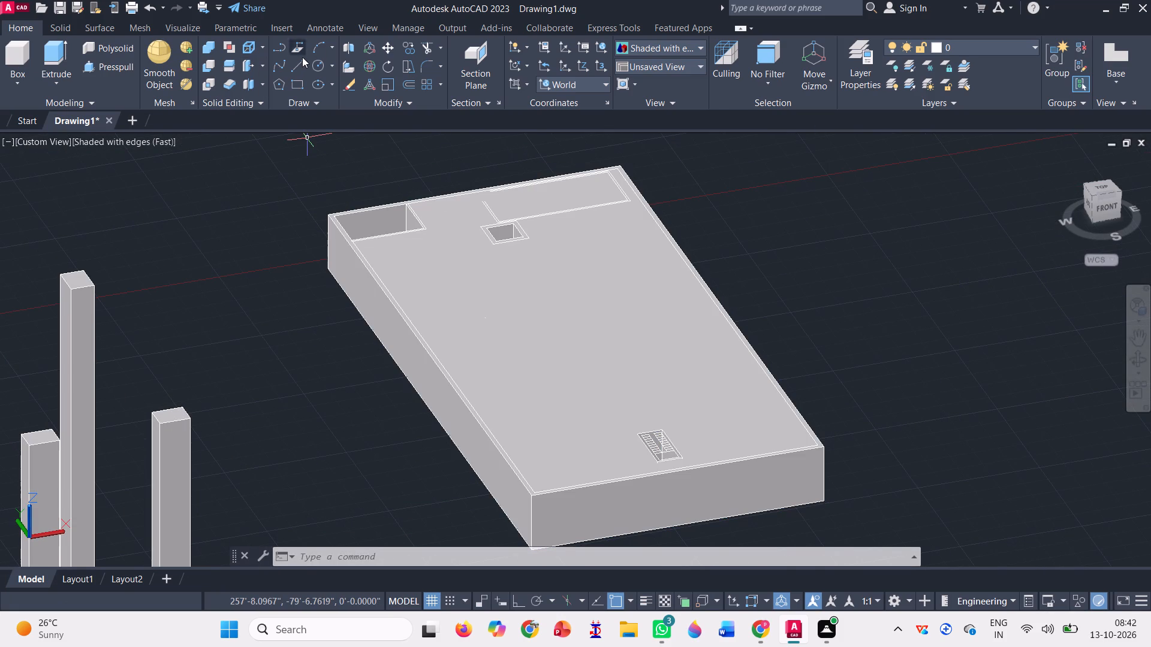
left_click(297, 62)
scroll(471, 164, "up", 3)
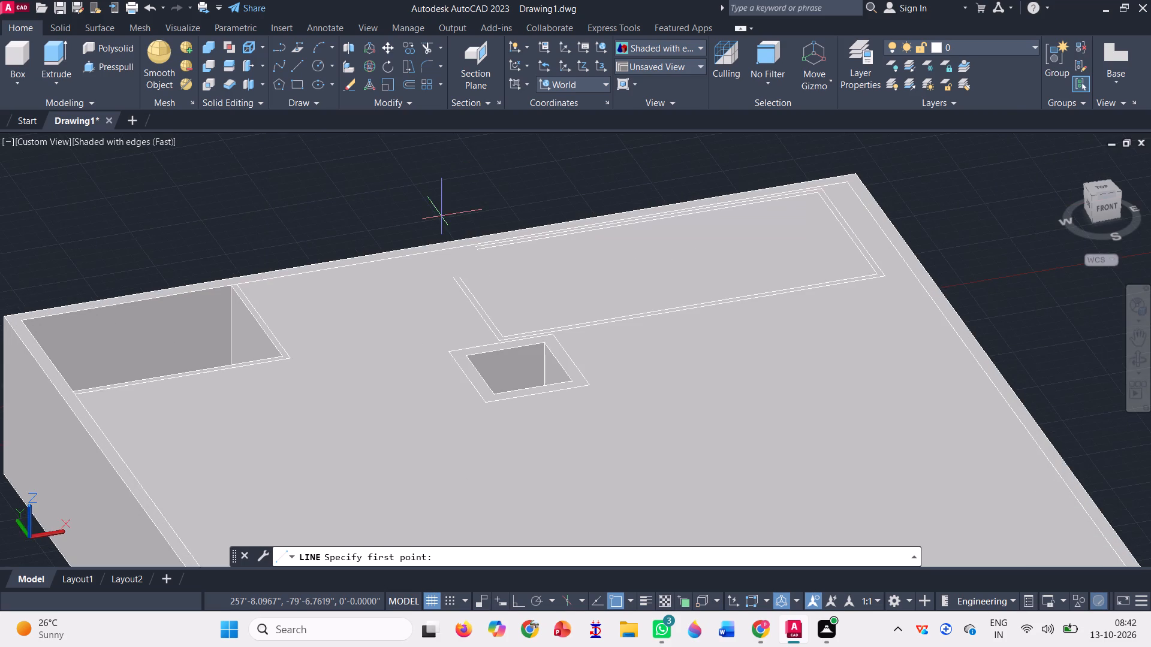
scroll(428, 259, "up", 2)
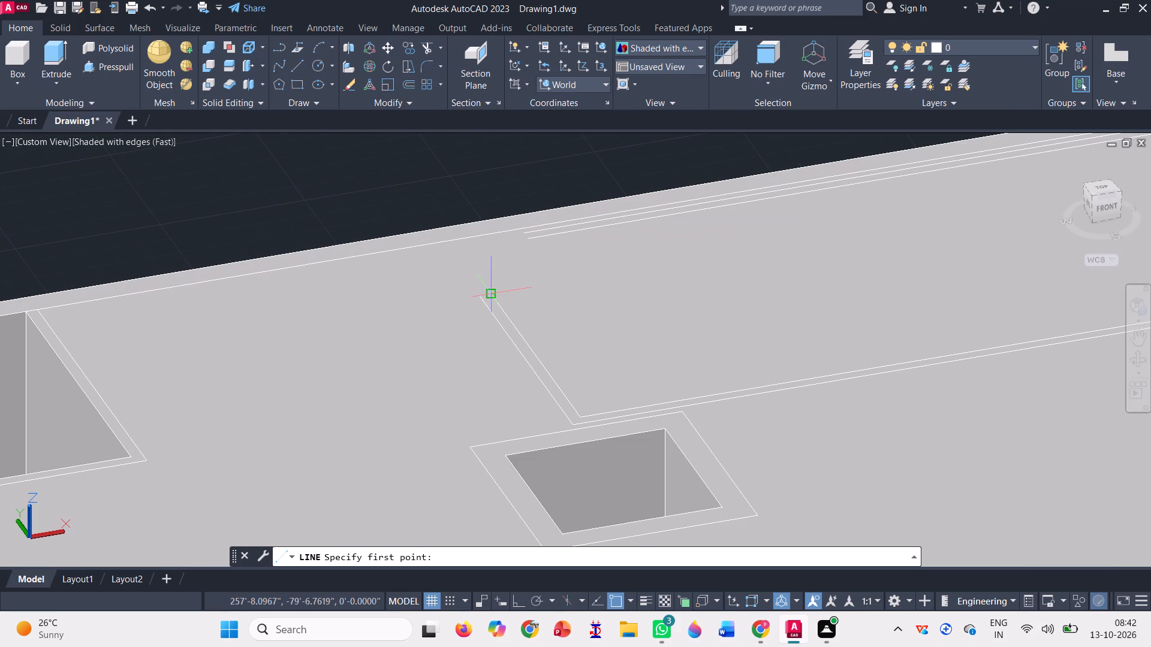
left_click(493, 289)
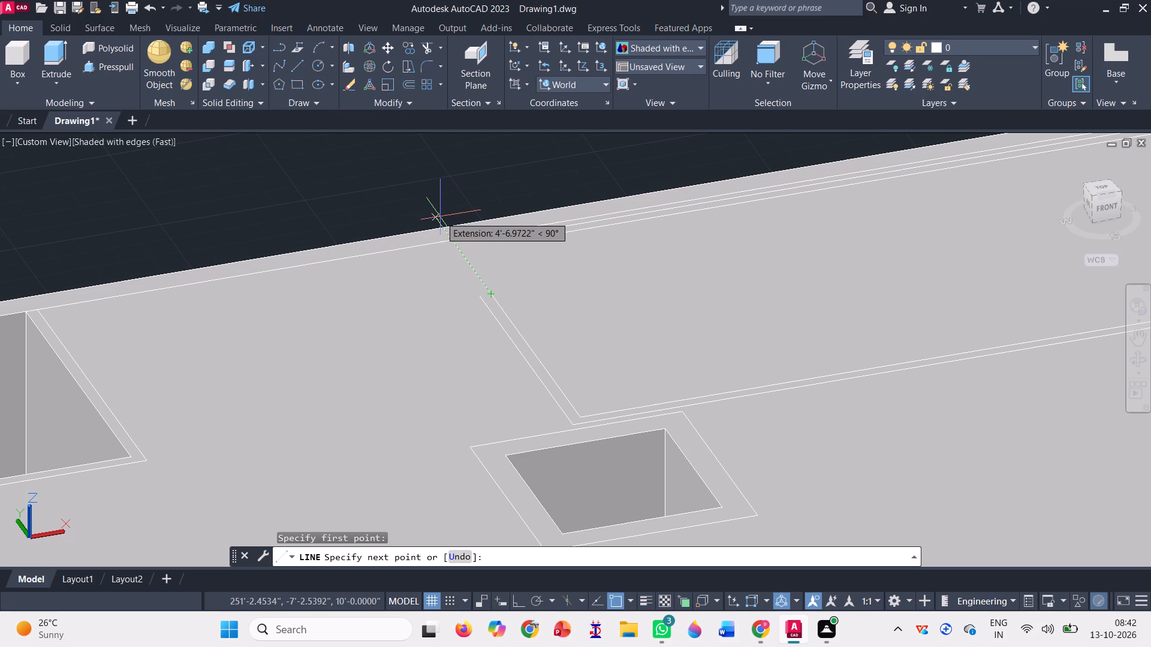
left_click(456, 242)
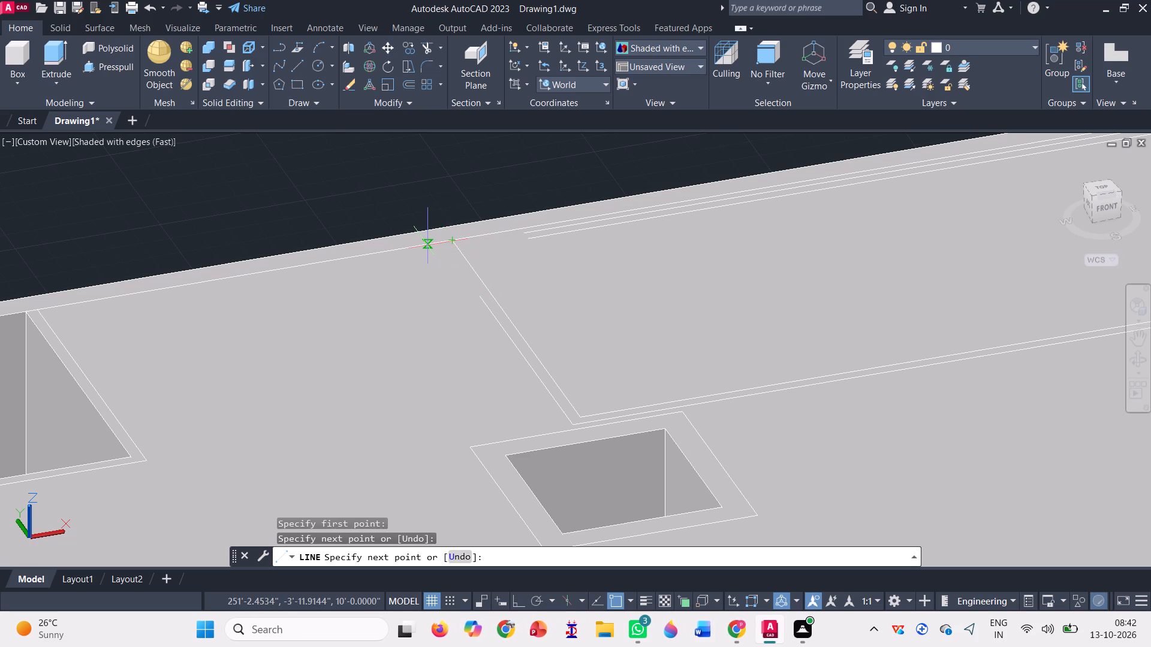
key("0")
key("Return")
key("Return")
key("apostrophe")
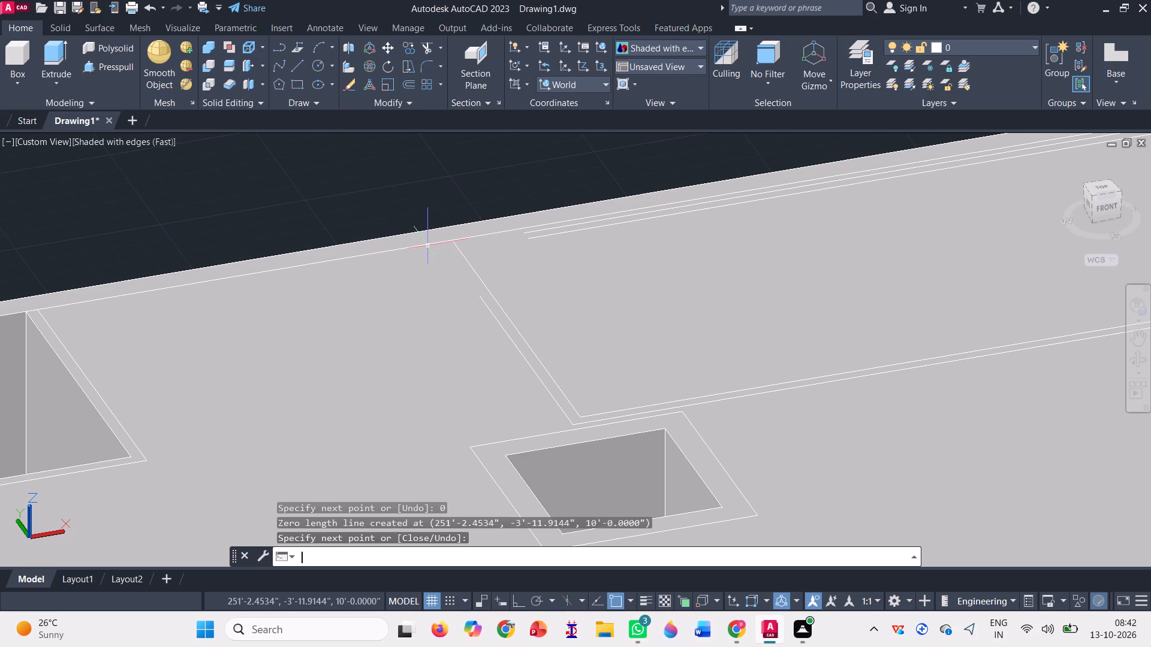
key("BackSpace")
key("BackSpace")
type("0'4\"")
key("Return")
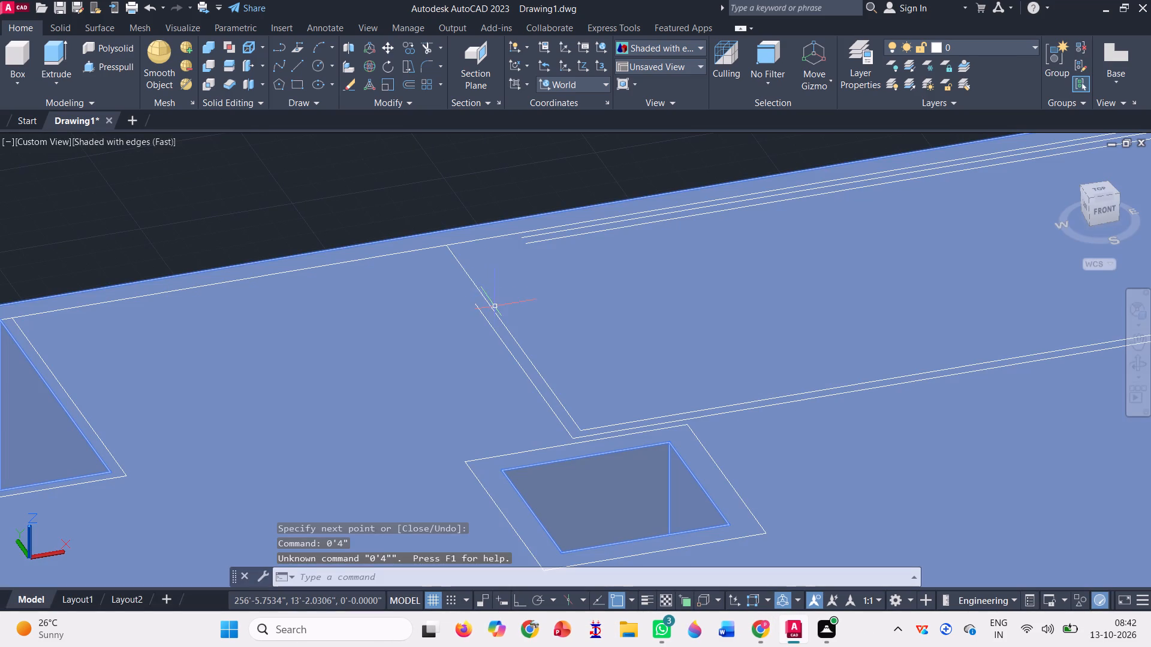
Draw a line extending the northeast room's outer west wall line from its open end north to the box's inner wall line.
scroll(438, 191, "down", 2)
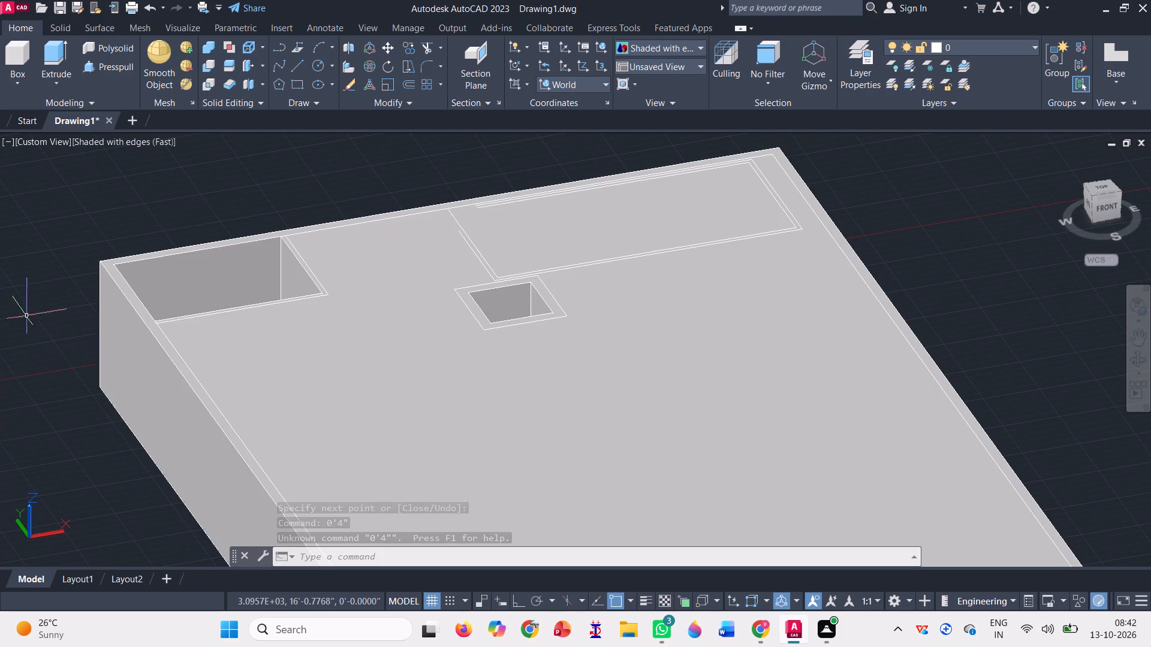
scroll(430, 211, "up", 3)
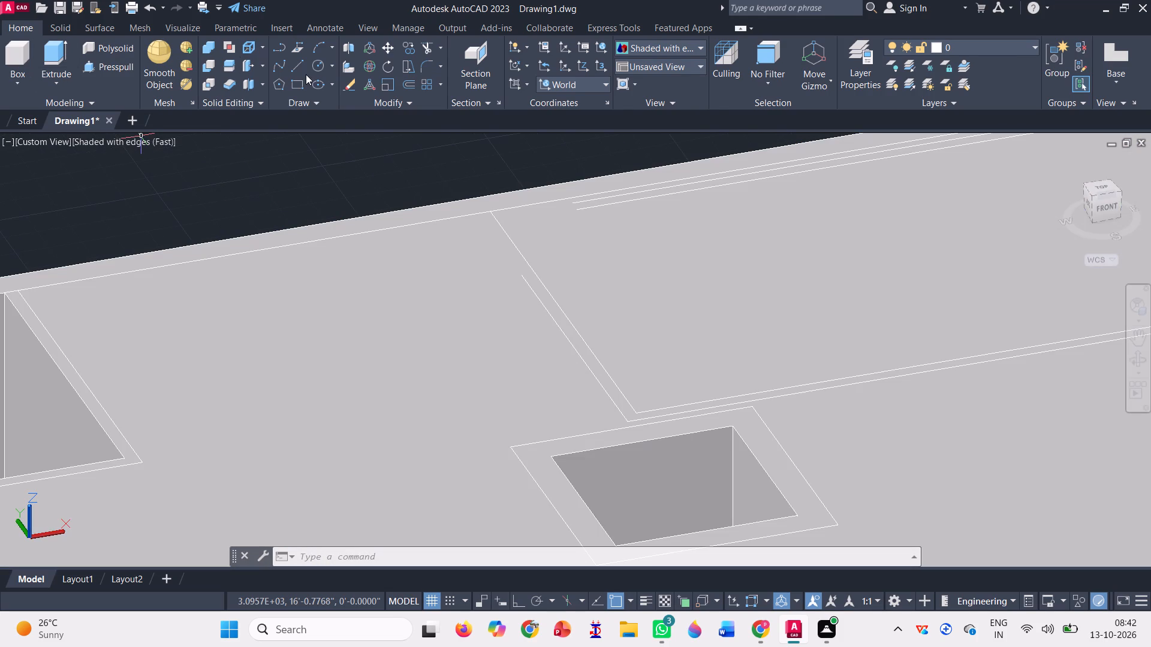
left_click(297, 65)
scroll(552, 229, "up", 1)
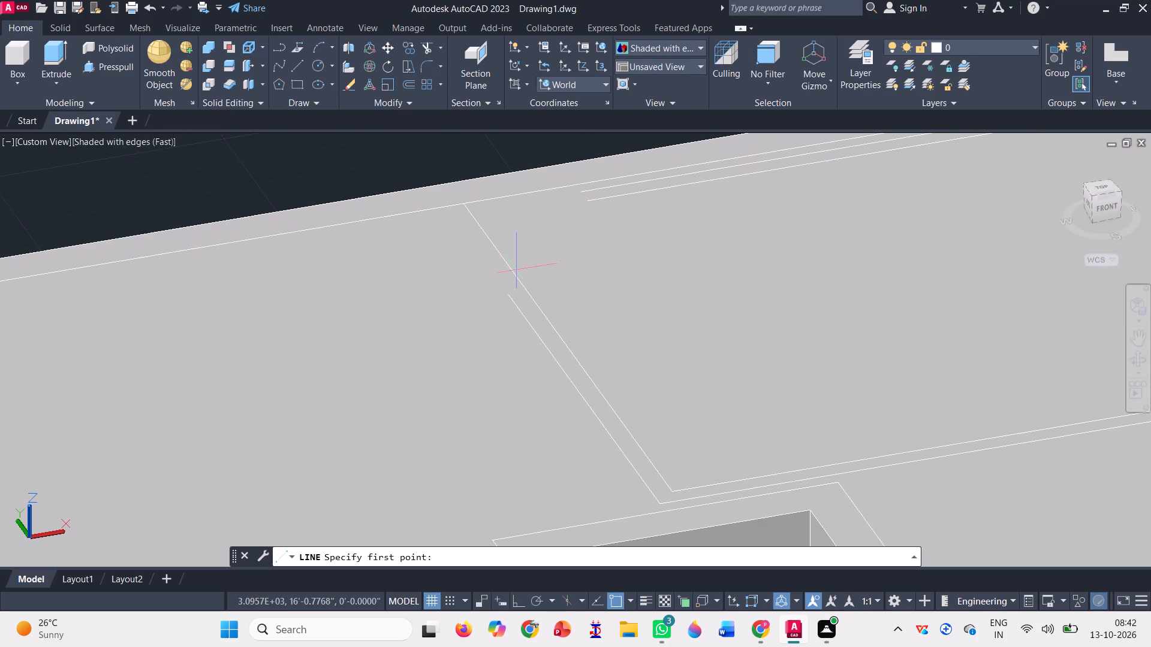
left_click(505, 294)
left_click(443, 208)
key("space")
scroll(418, 234, "down", 1)
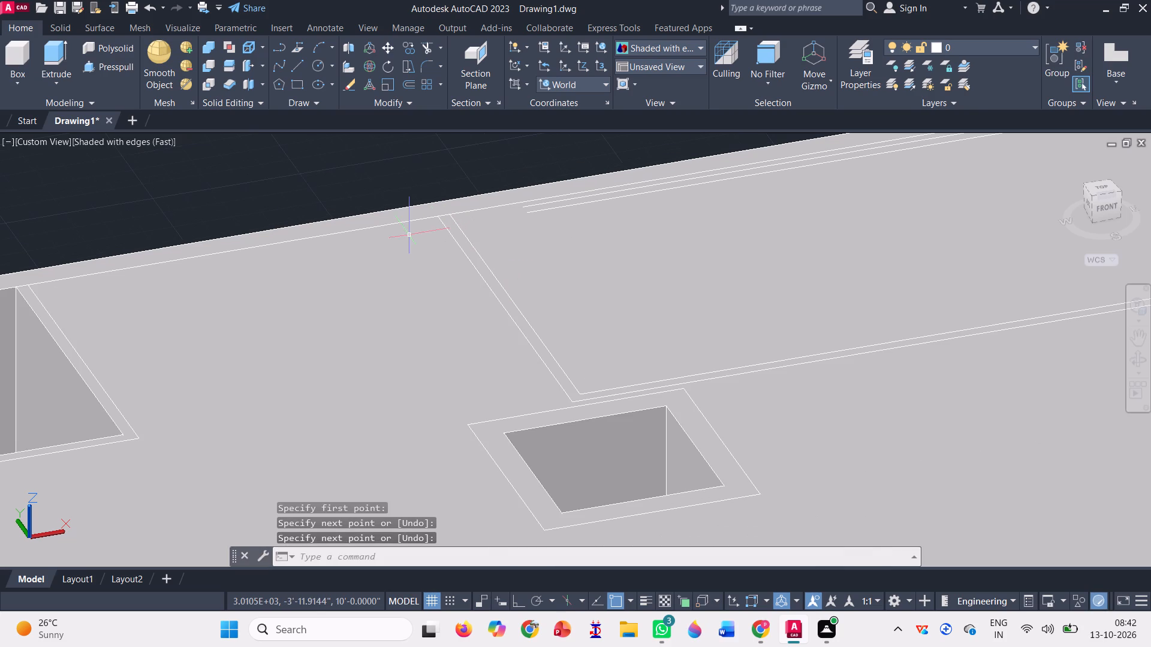
Draw a line extending the northeast room's inner north wall line from its open end west to the inner west wall line.
left_click(292, 65)
scroll(520, 217, "up", 2)
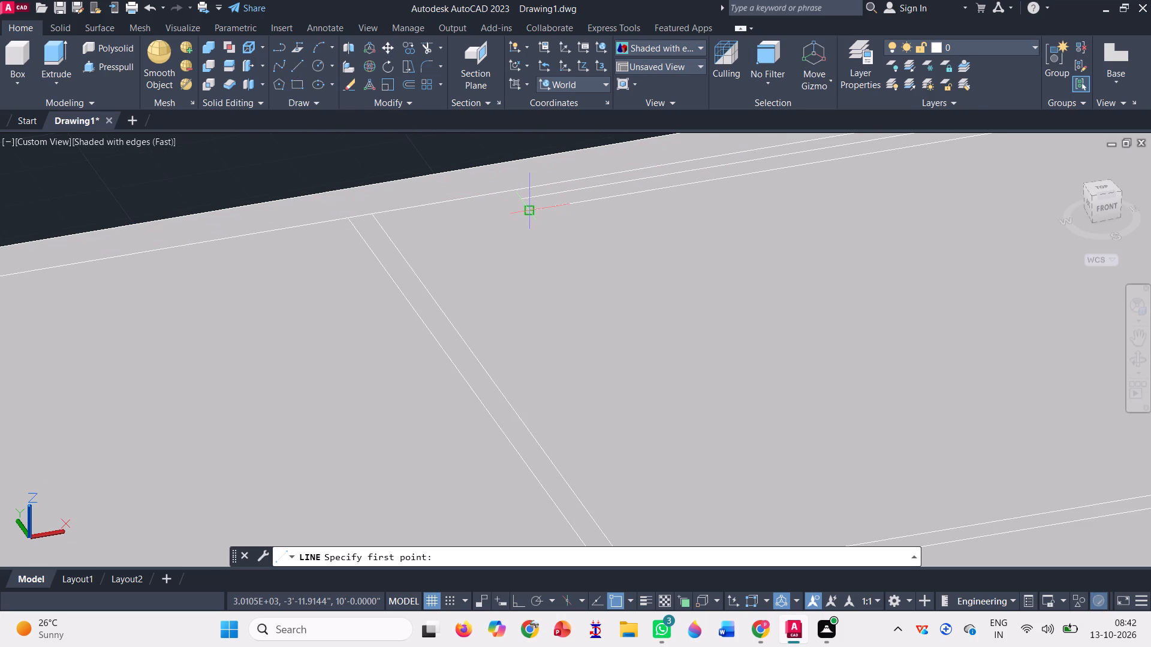
left_click(531, 209)
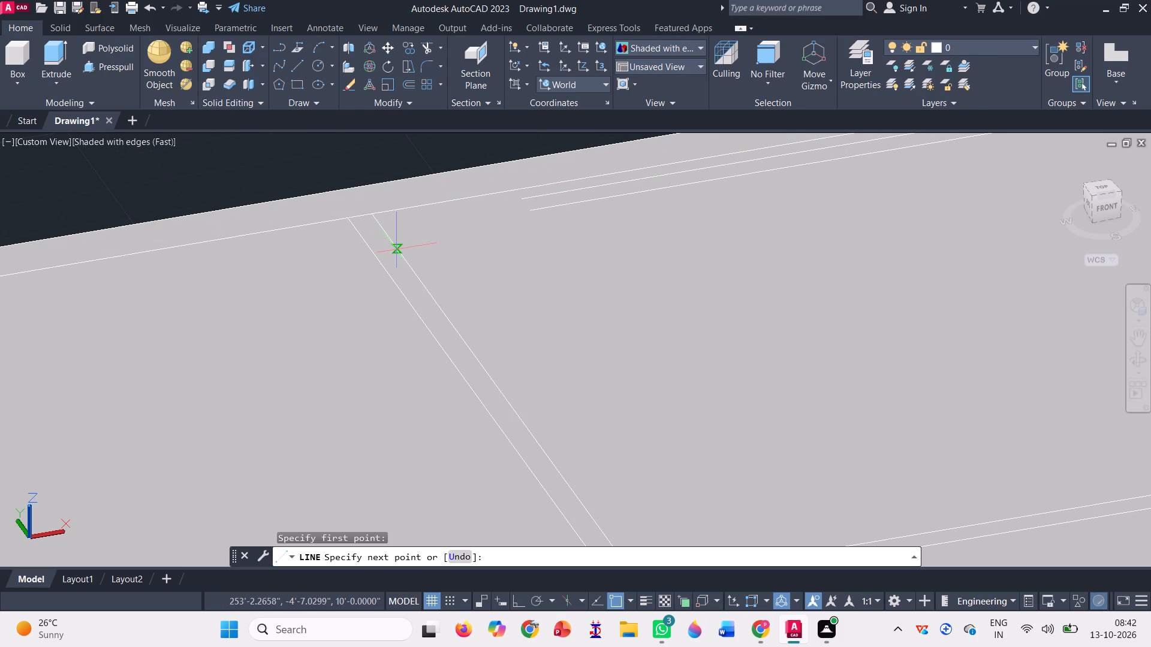
left_click(387, 229)
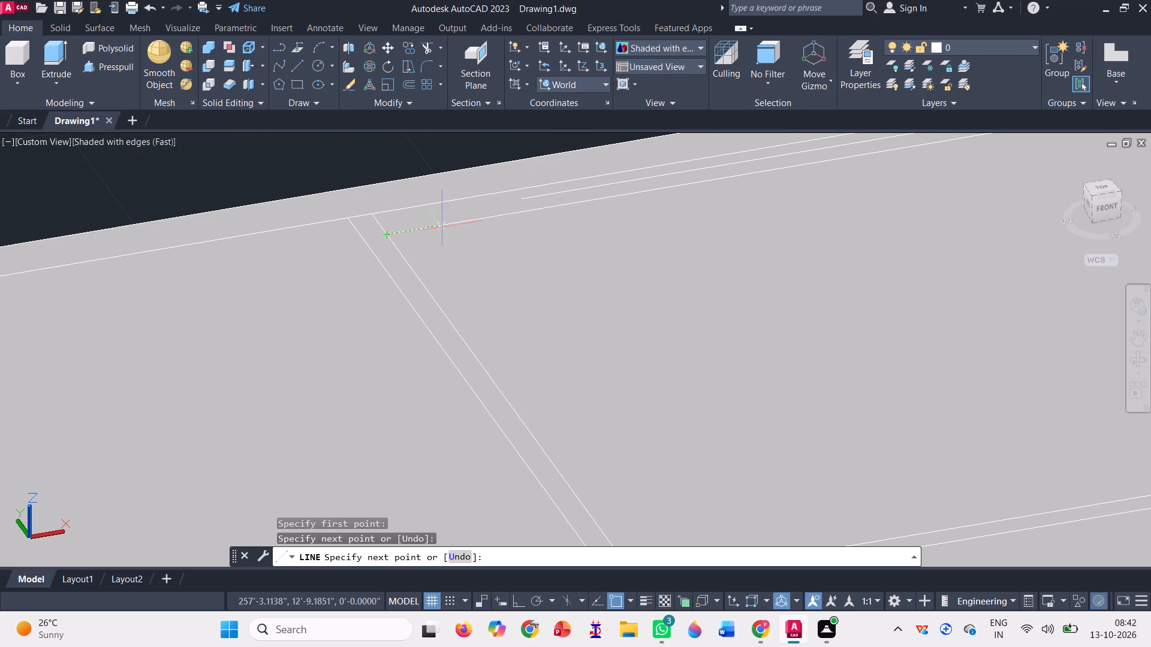
key("space")
scroll(391, 216, "down", 3)
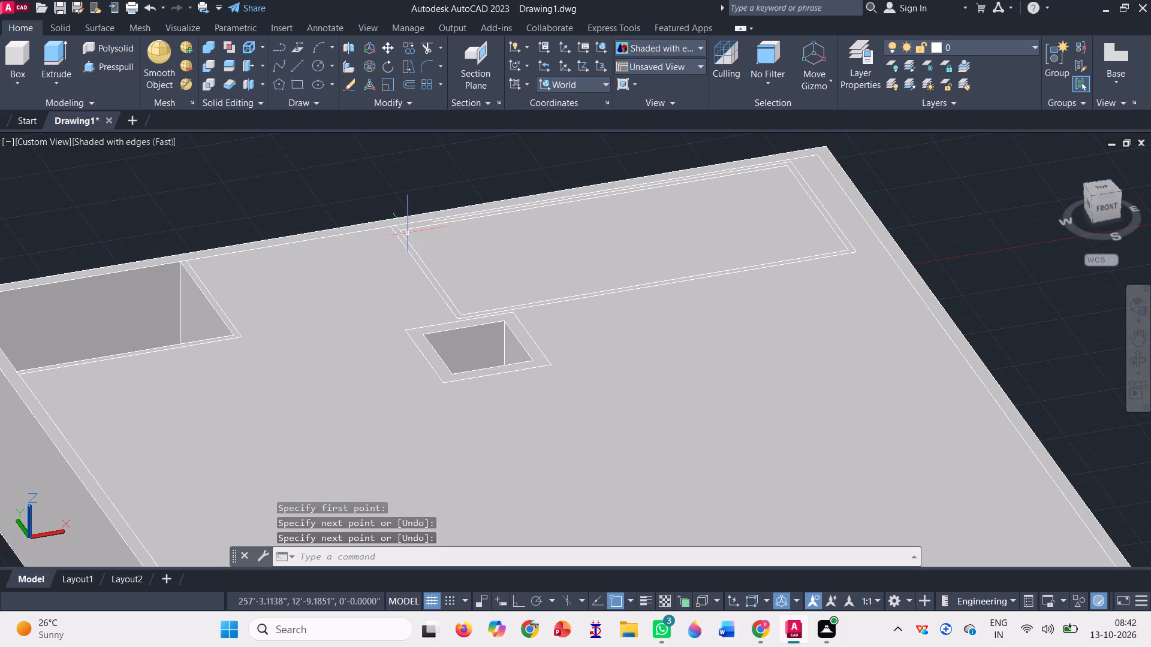
Draw a line extending the northeast room's outer north wall line from its open end west to the inner west wall line.
scroll(384, 232, "up", 1)
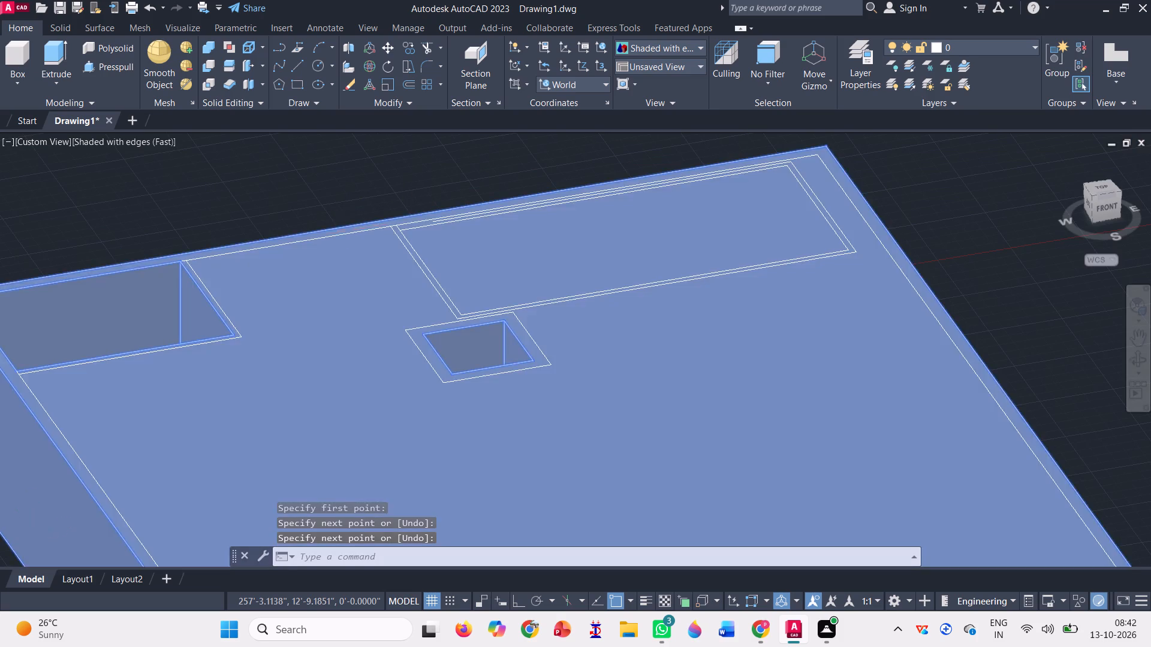
scroll(388, 232, "up", 2)
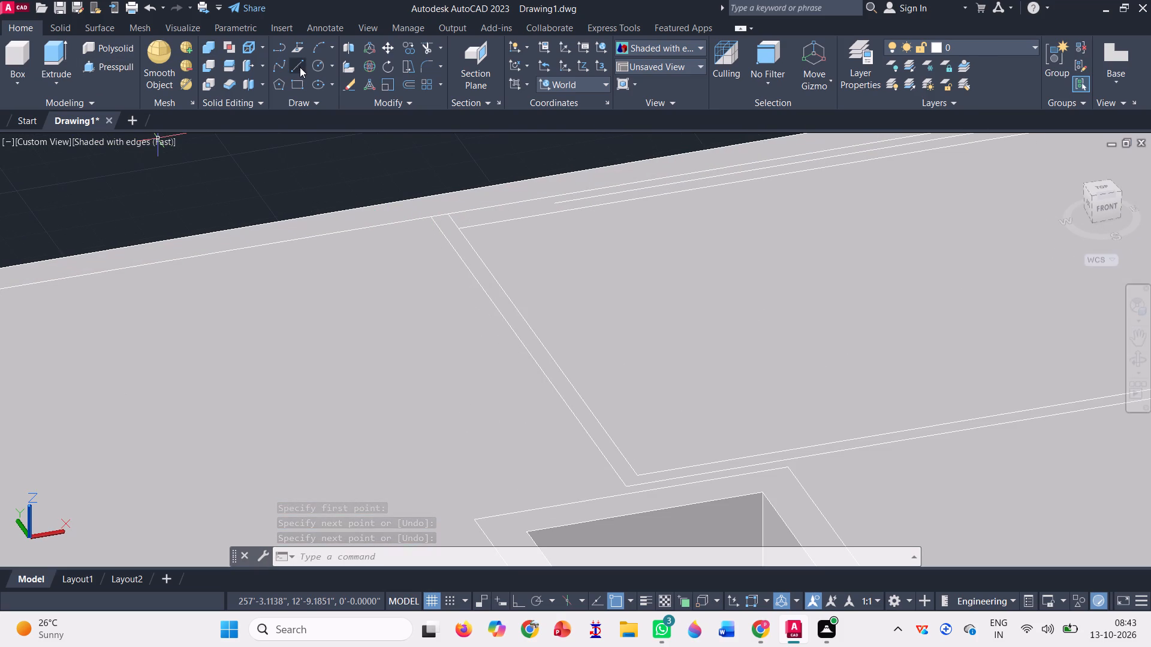
left_click(299, 65)
scroll(567, 189, "up", 2)
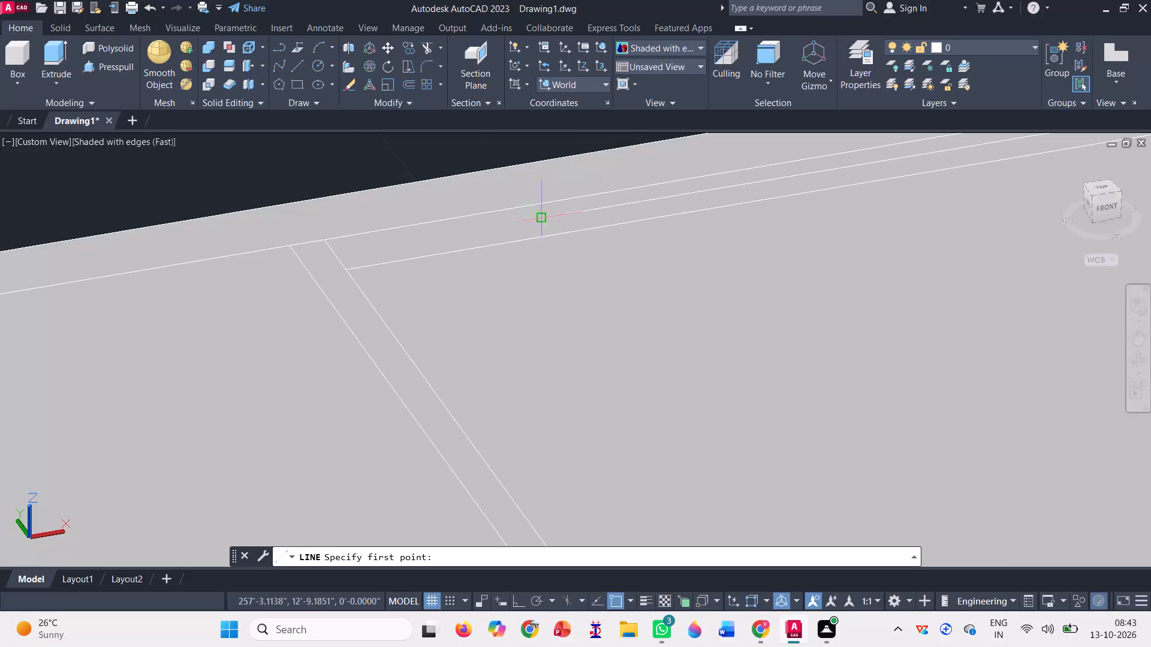
left_click(543, 214)
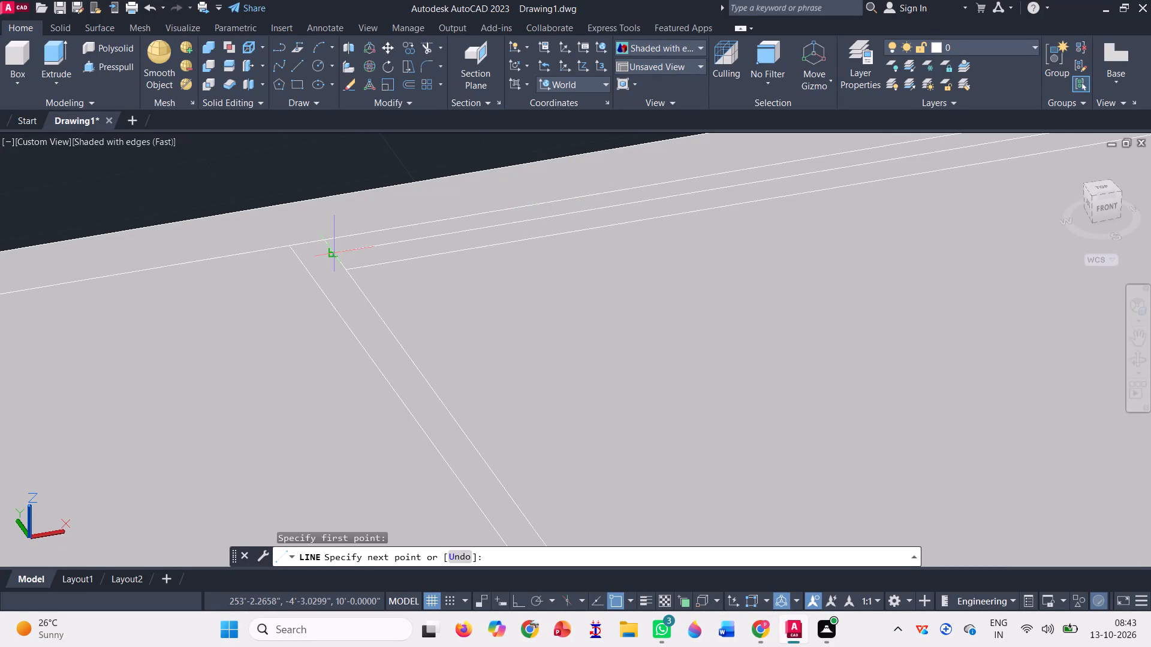
left_click(337, 251)
scroll(358, 203, "down", 4)
key("space")
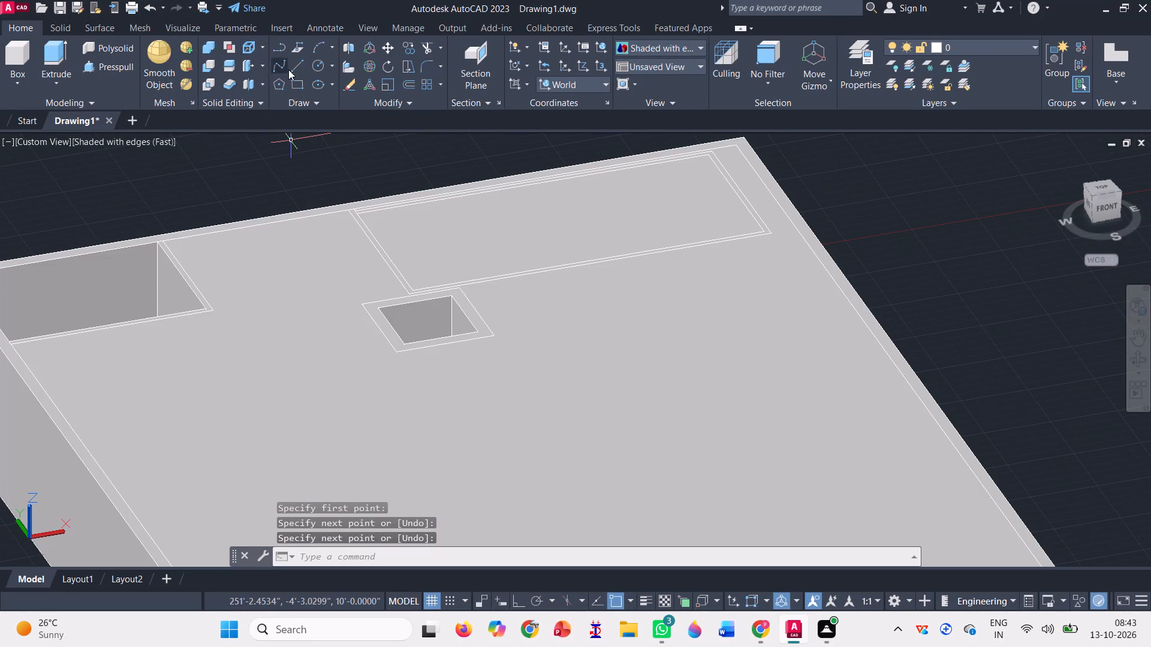
Presspull the area inside the northeast room's closed inner outline down through the box to hollow it out.
left_click(110, 64)
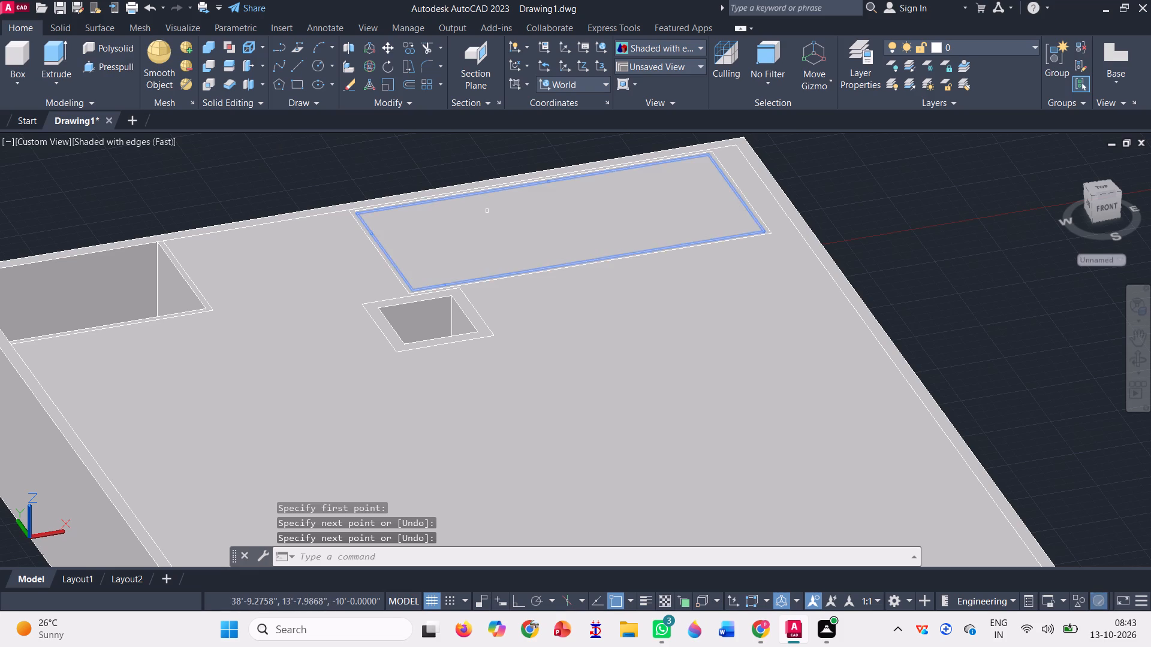
left_click(487, 206)
scroll(477, 191, "down", 2)
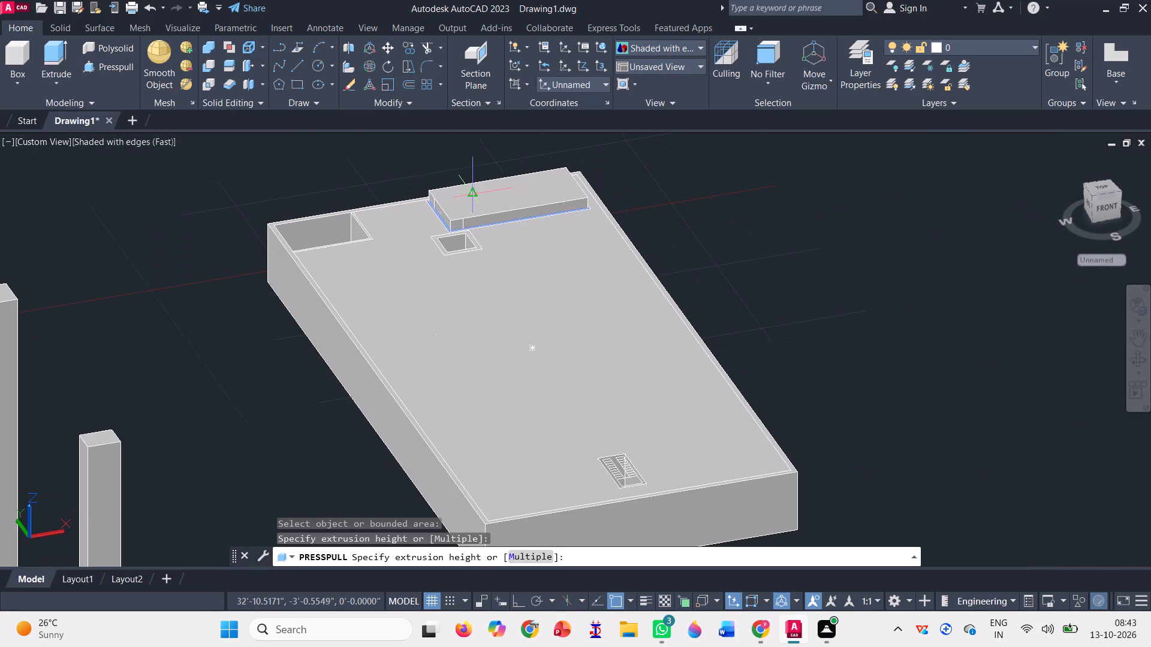
left_click(324, 413)
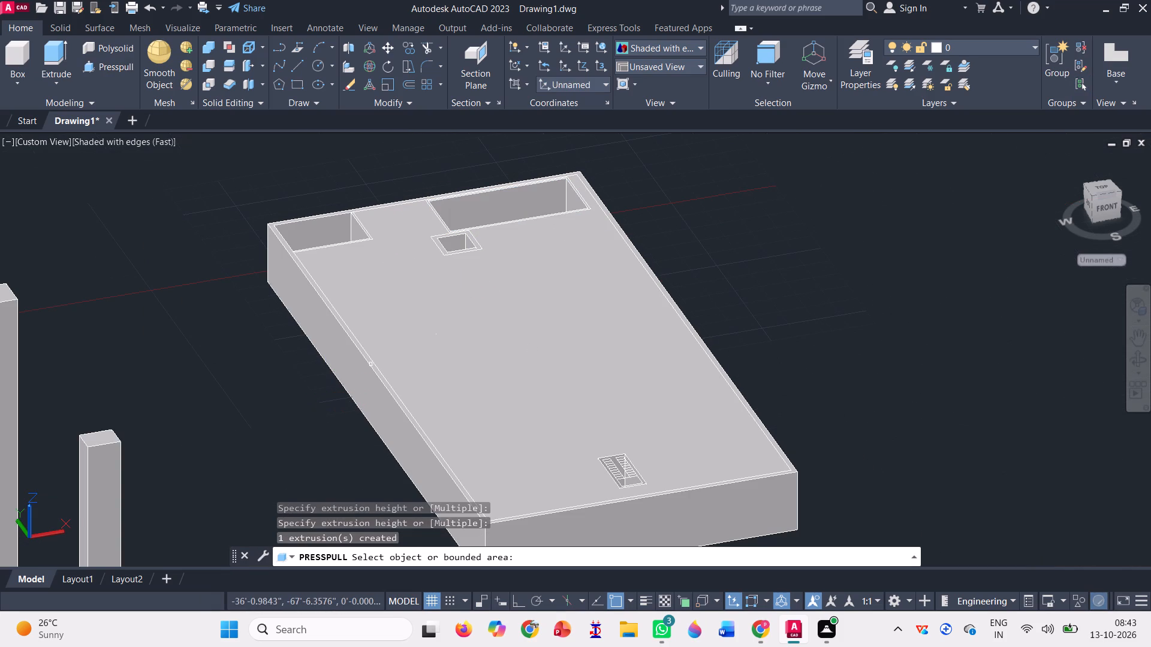
Presspull the large main floor area between the rooms and the outer walls down through the box to hollow it out.
left_click(447, 334)
scroll(452, 292, "down", 2)
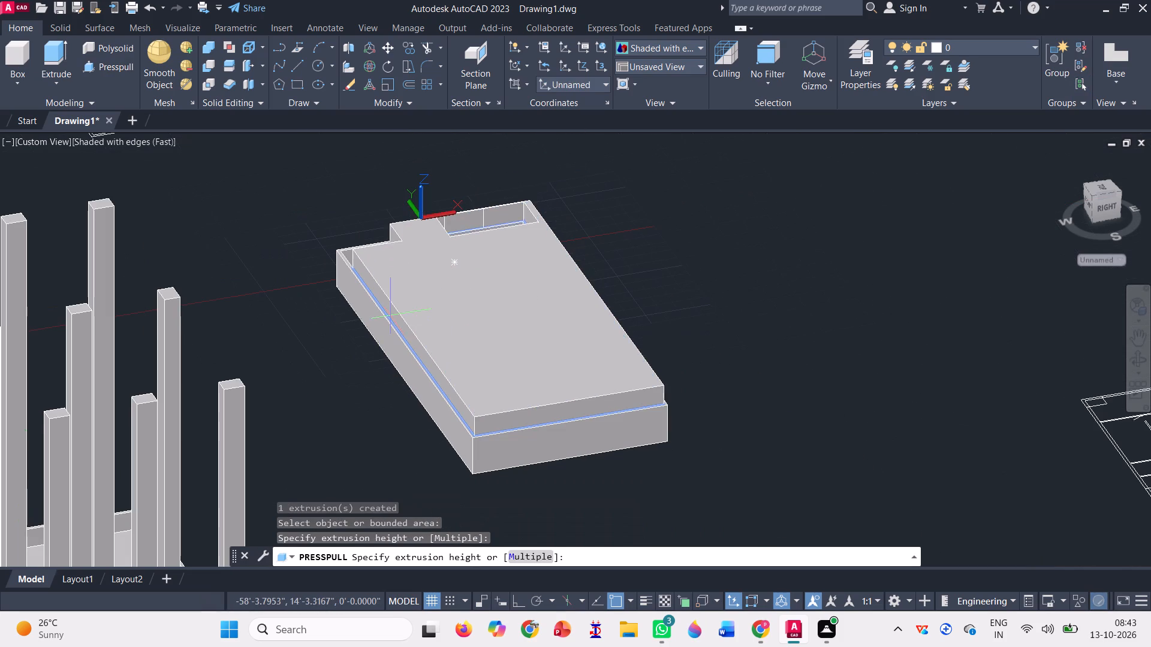
left_click(397, 473)
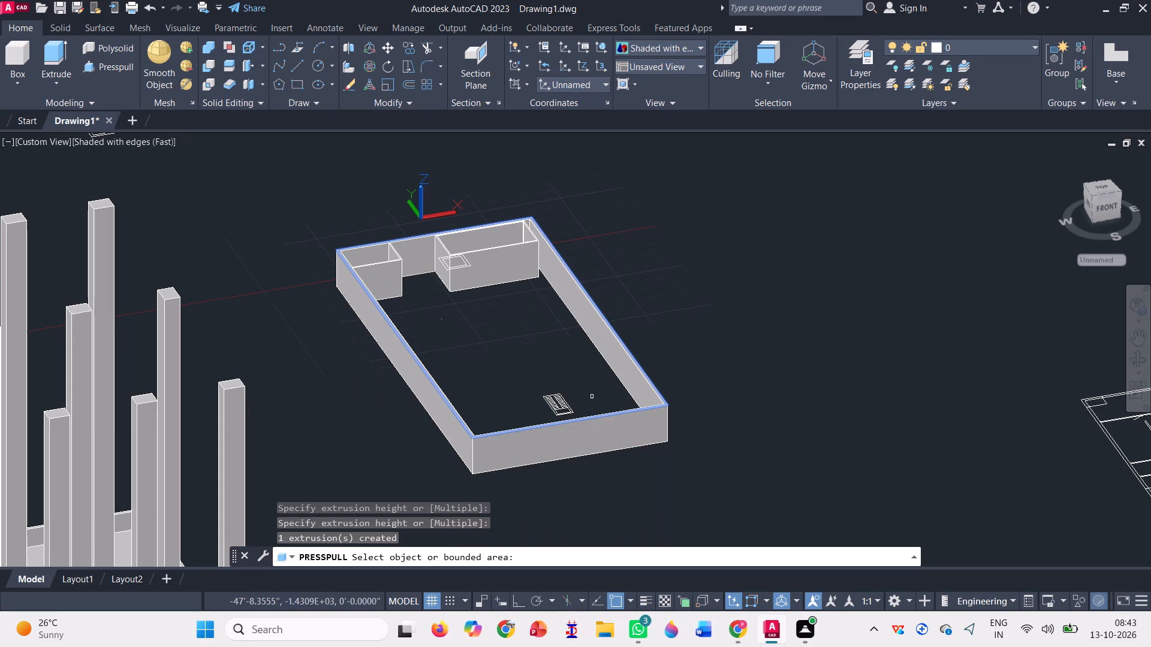
scroll(560, 413, "up", 2)
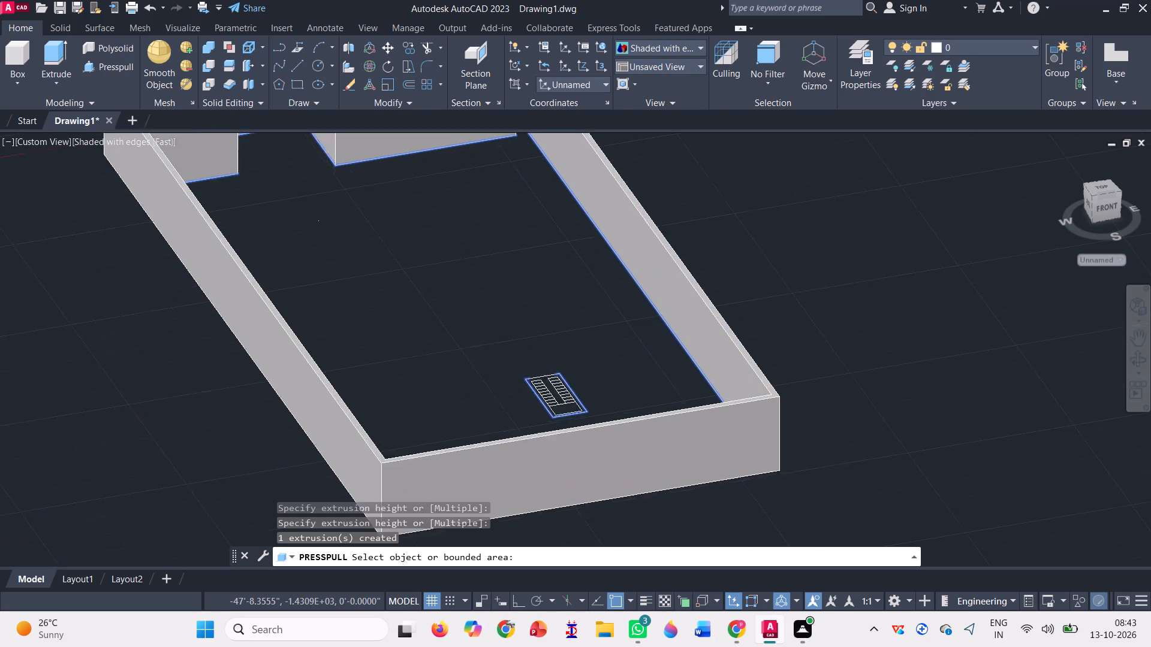
scroll(560, 412, "up", 2)
scroll(556, 382, "down", 2)
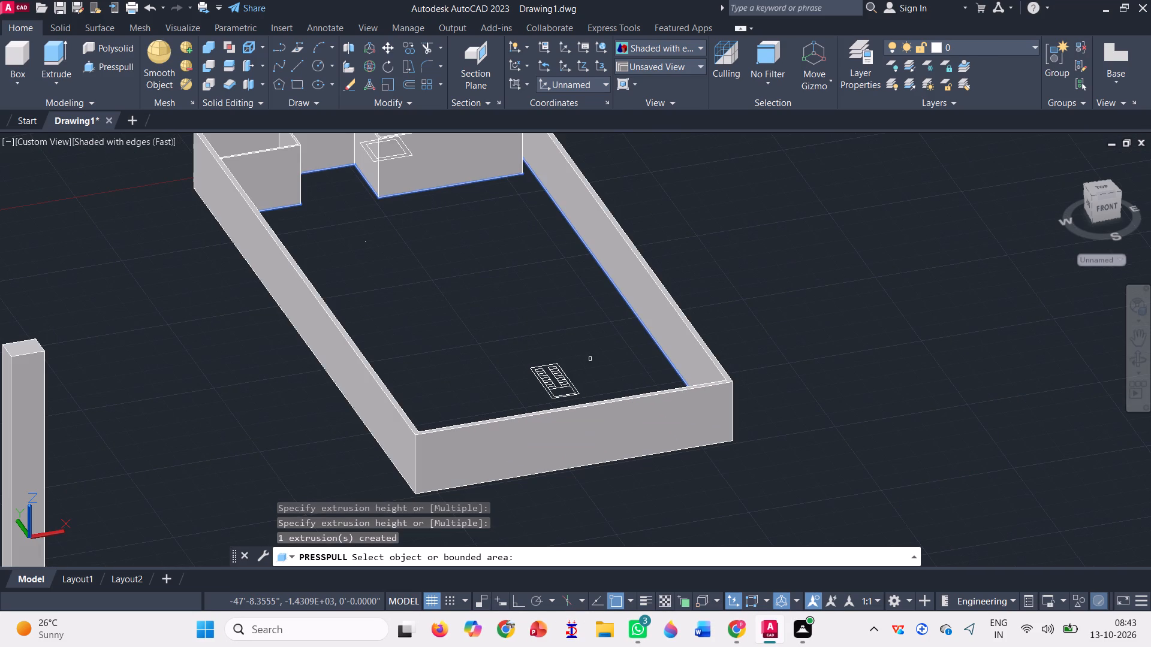
key("Escape")
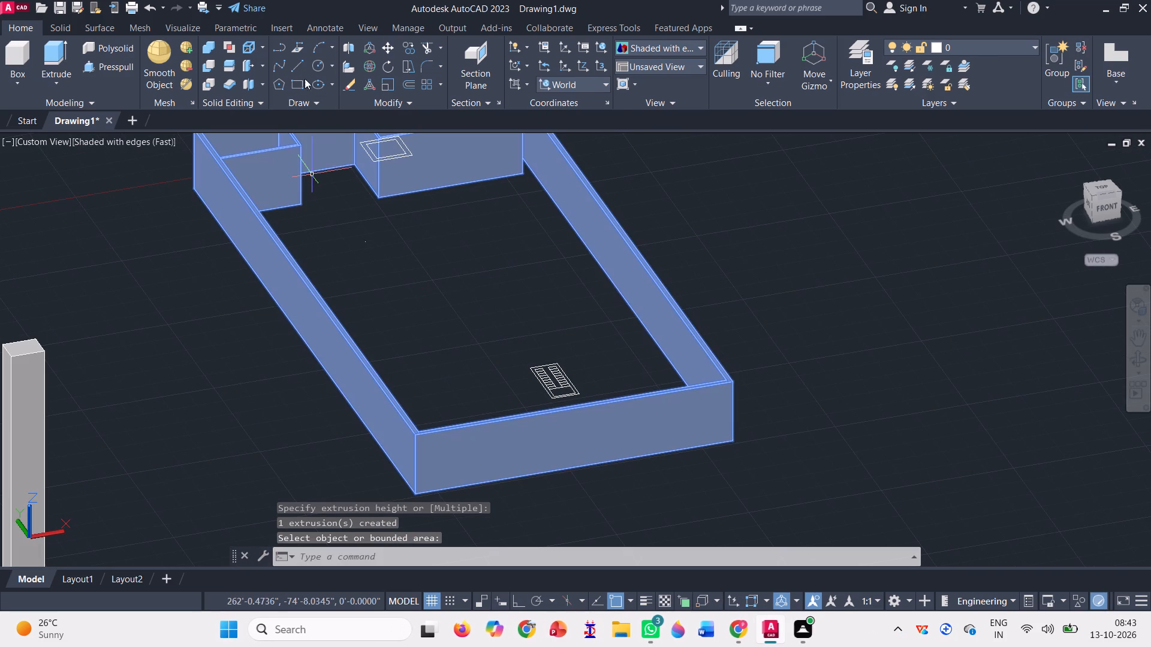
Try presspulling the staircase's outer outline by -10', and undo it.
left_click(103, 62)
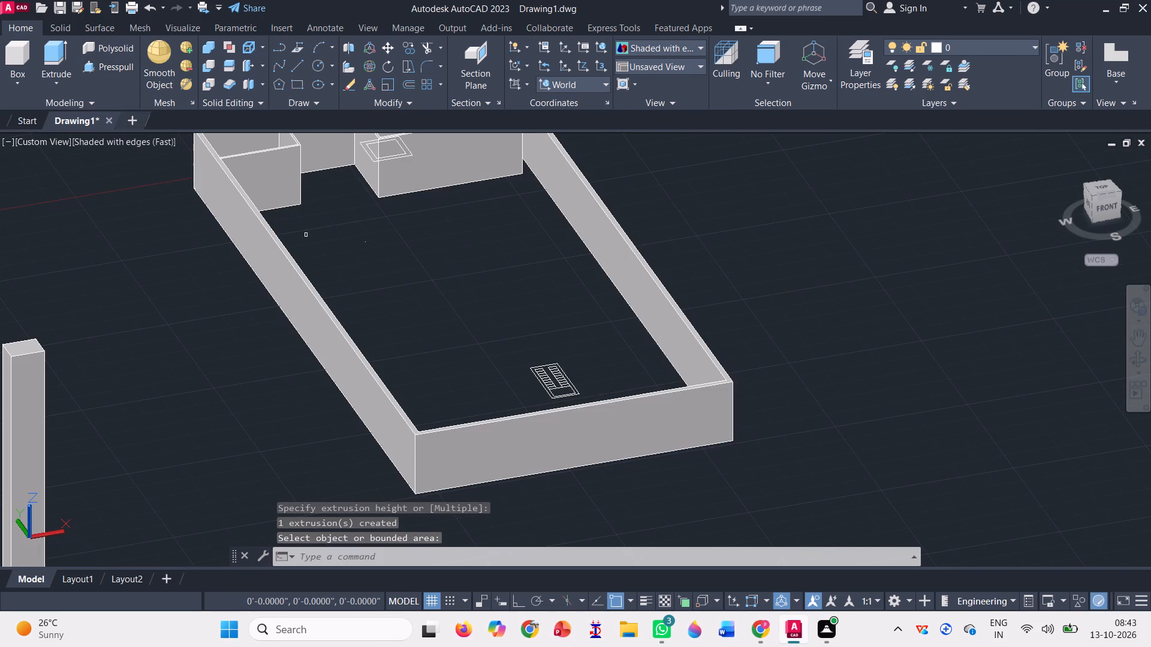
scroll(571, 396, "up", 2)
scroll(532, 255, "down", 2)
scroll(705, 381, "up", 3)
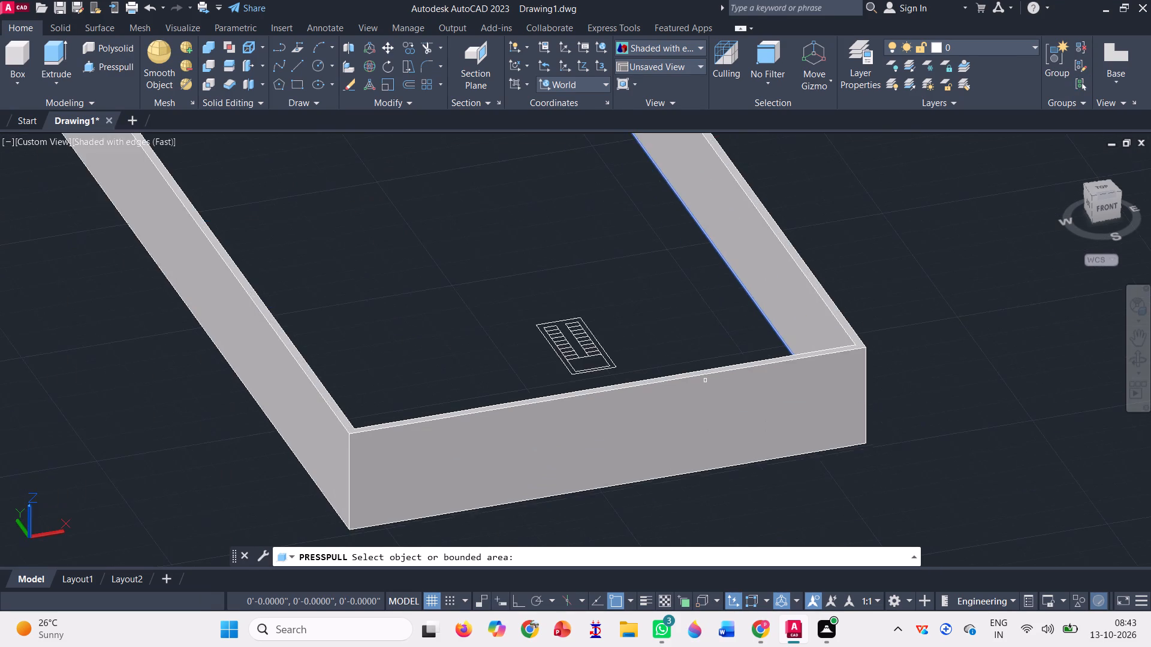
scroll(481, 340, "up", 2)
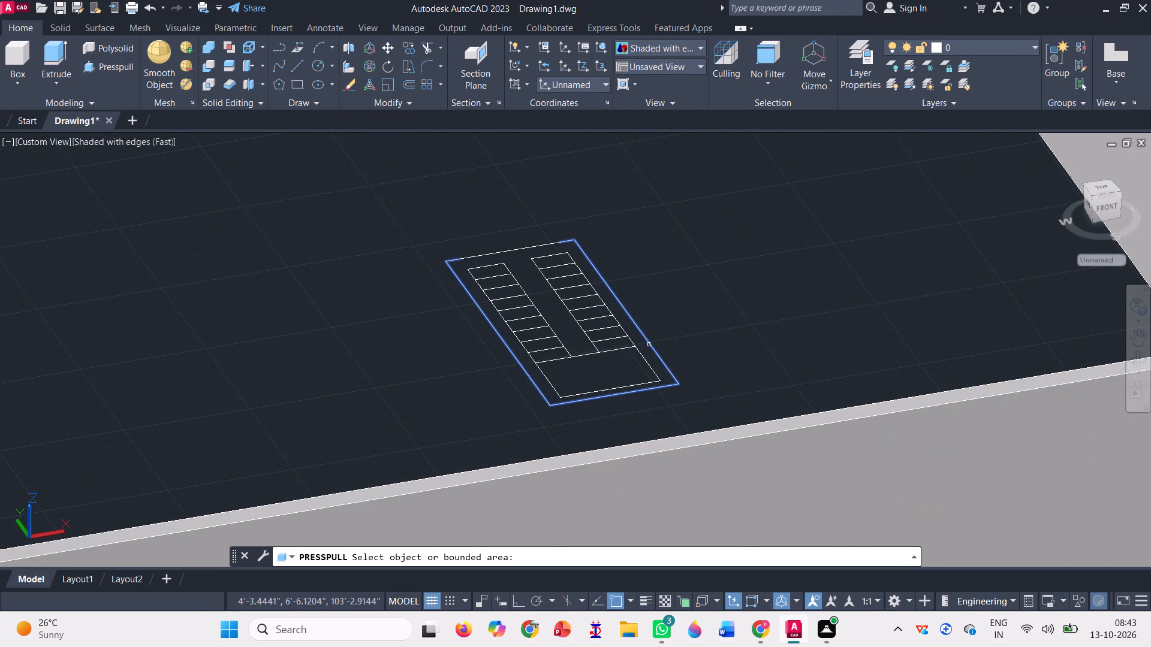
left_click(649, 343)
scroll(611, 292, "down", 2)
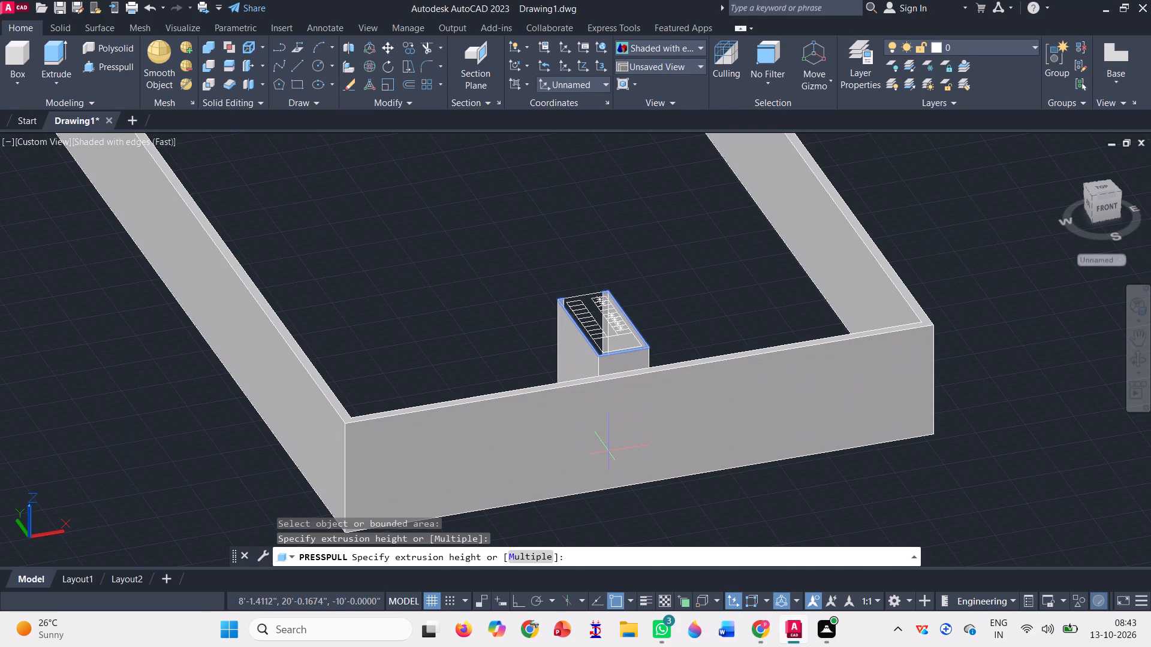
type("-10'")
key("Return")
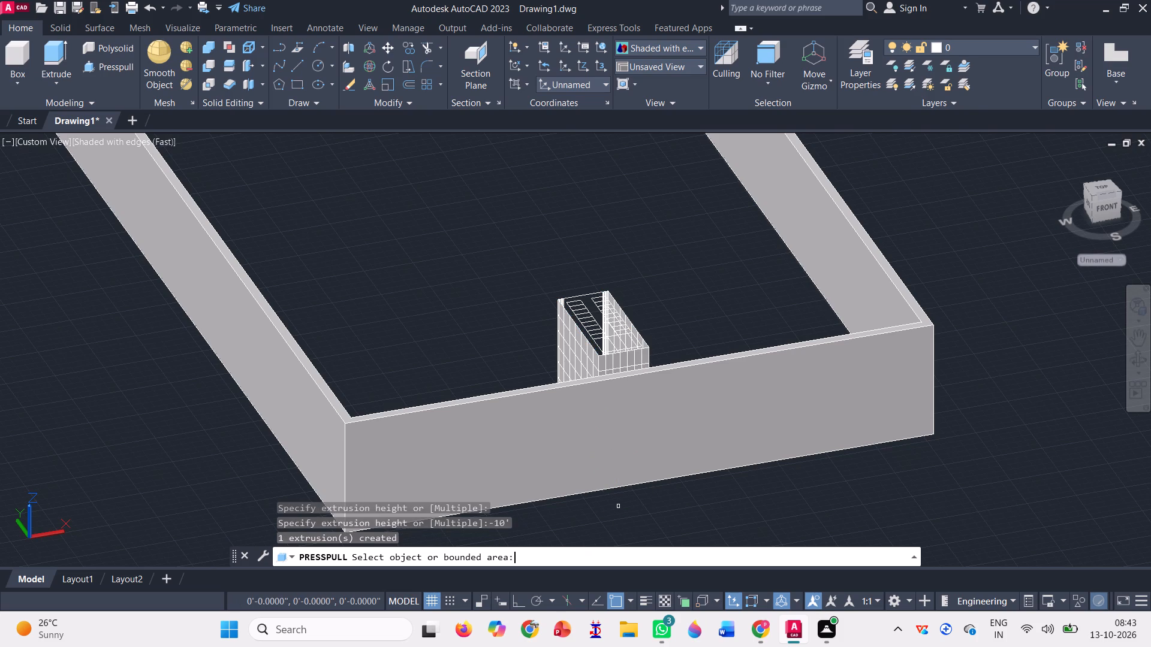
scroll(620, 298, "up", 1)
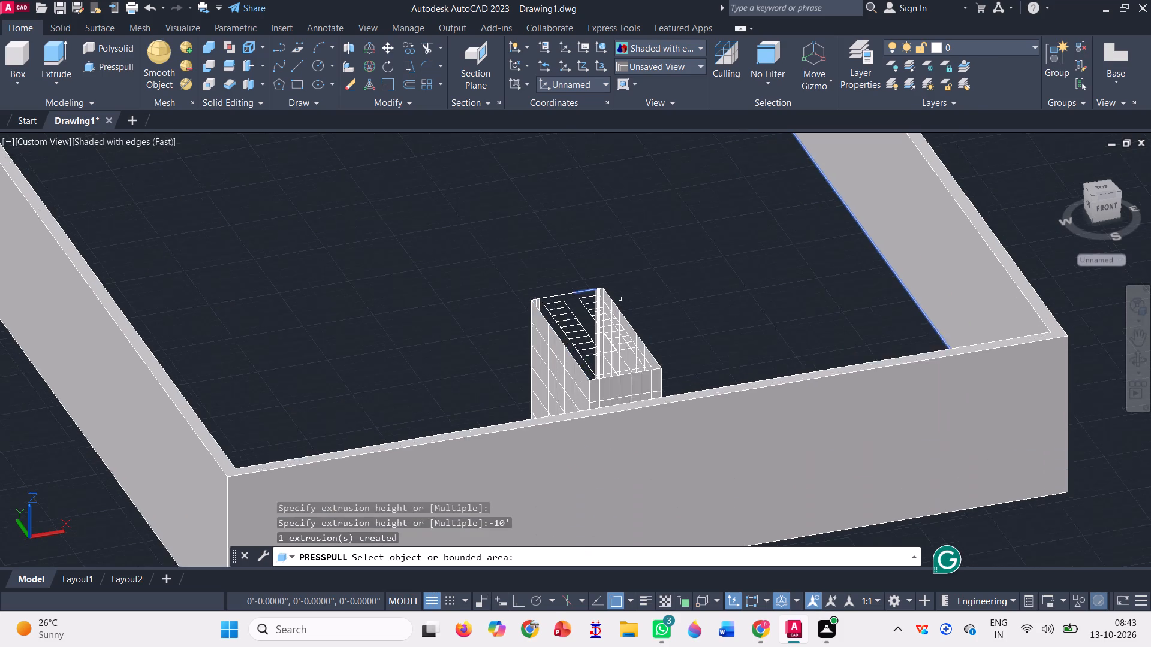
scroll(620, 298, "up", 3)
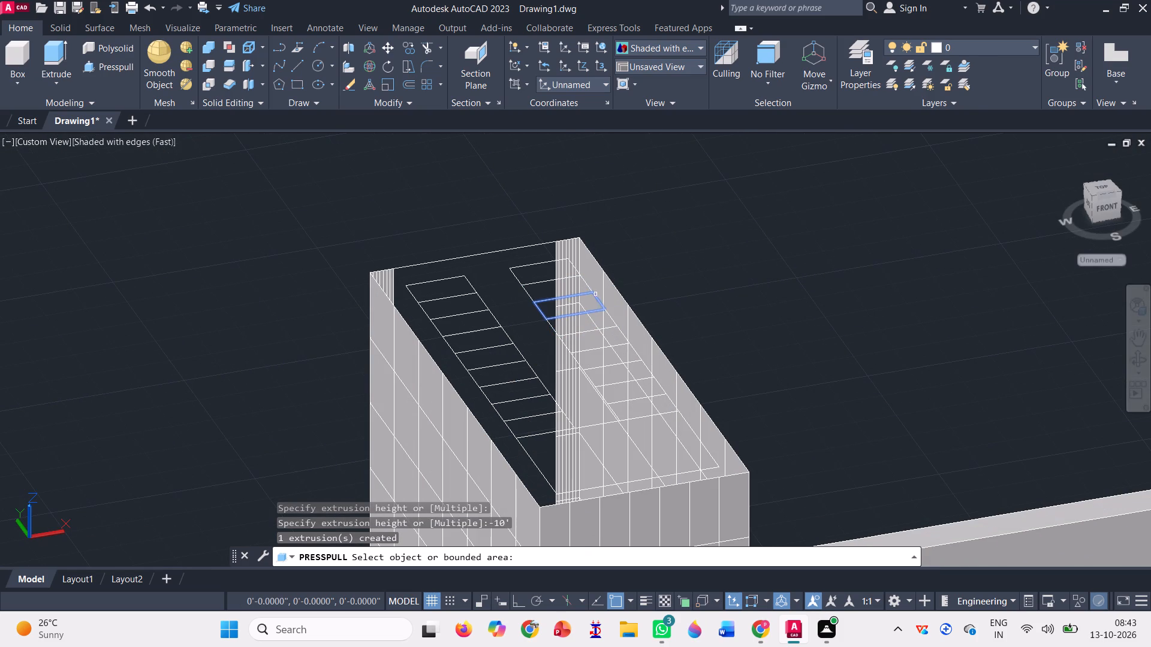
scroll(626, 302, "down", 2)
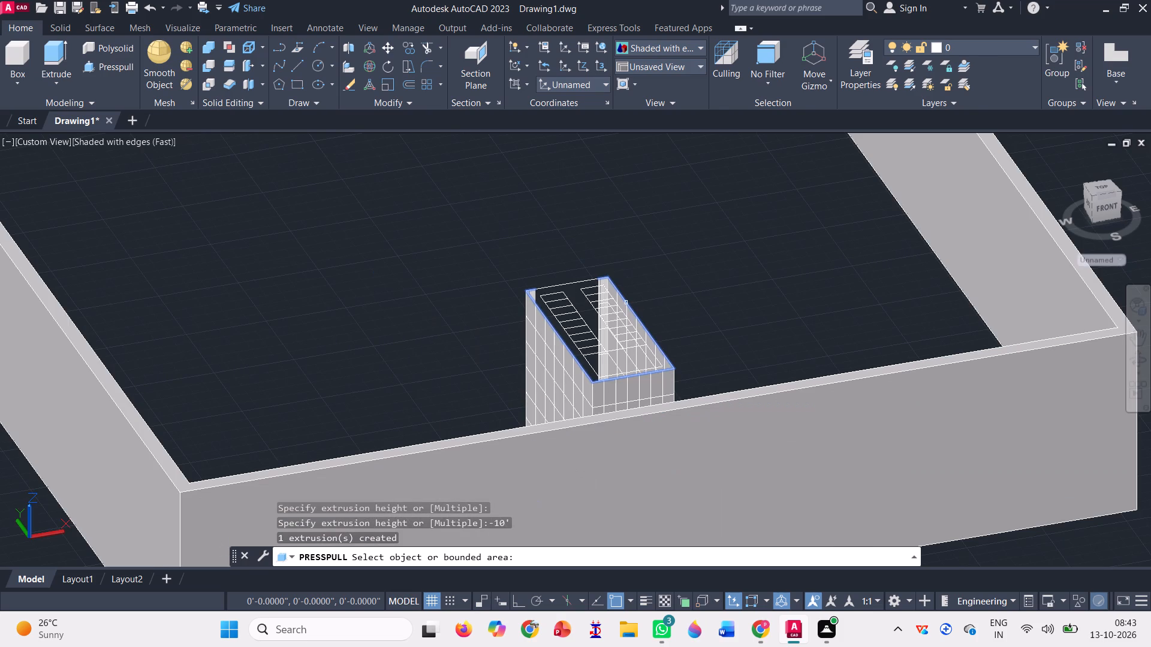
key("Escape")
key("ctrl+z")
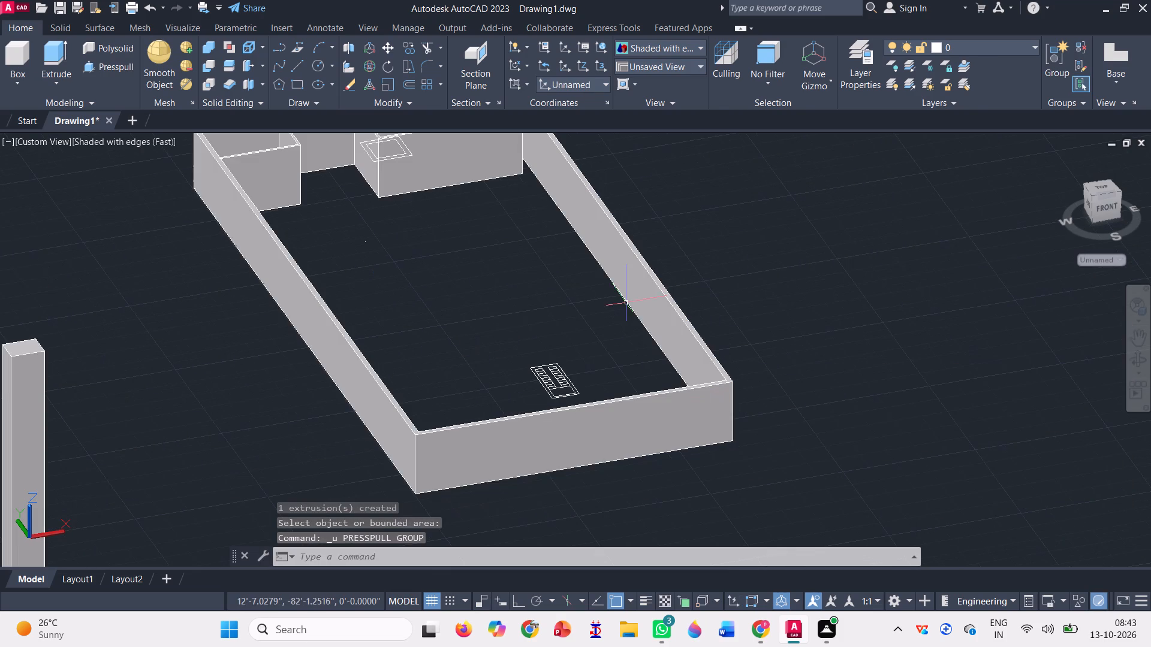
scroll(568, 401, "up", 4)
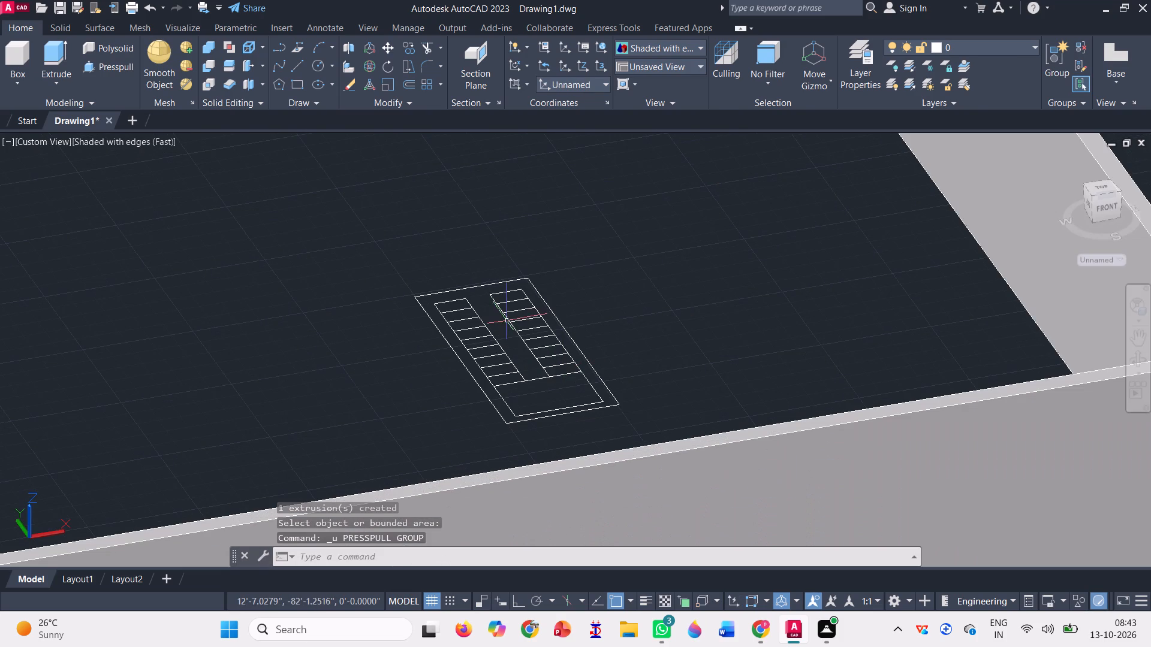
With Ortho on, draw two lines from the stair flights' outer north corners northward past the staircase's outer outline.
left_click(300, 66)
scroll(417, 312, "up", 3)
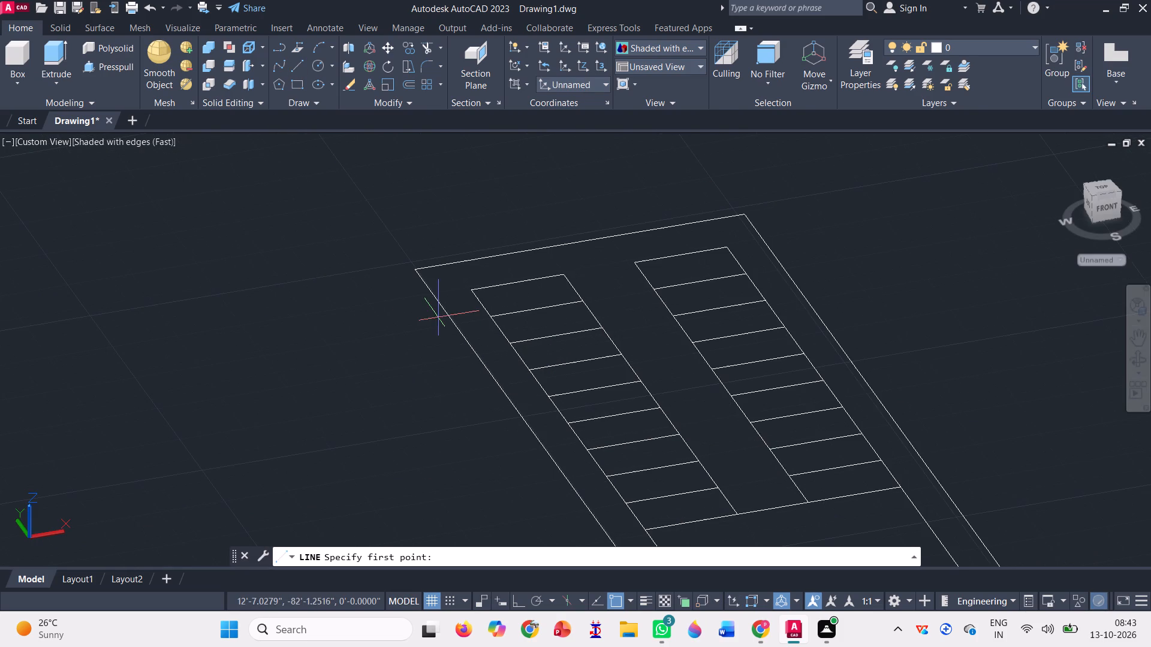
left_click(474, 285)
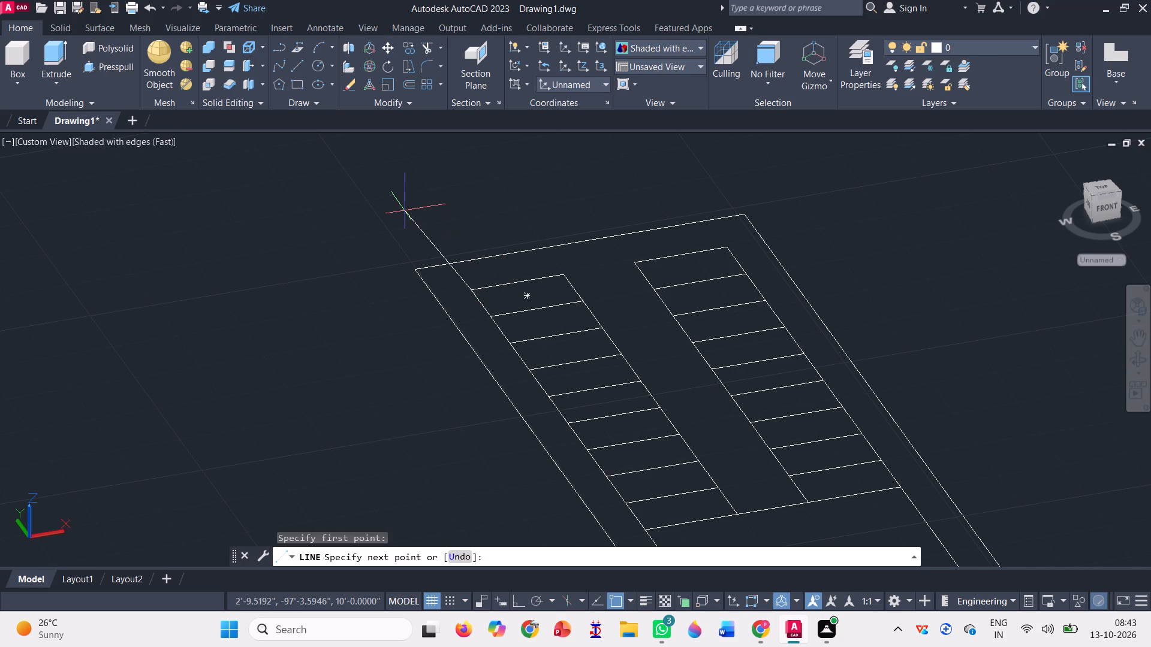
key("F8")
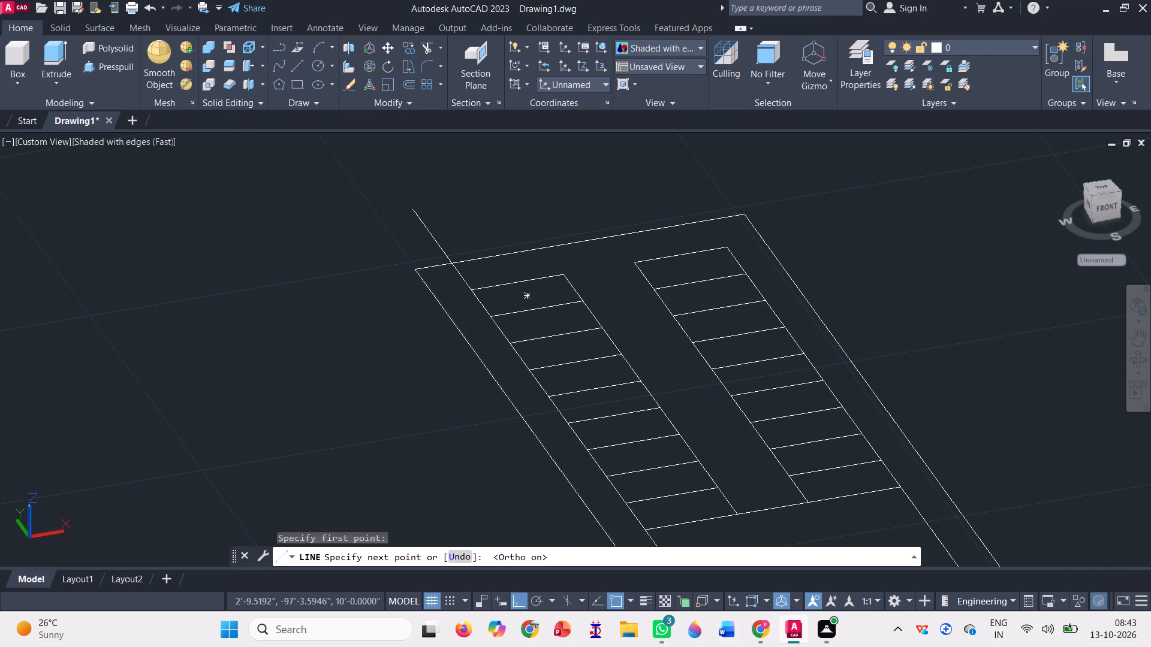
left_click(405, 210)
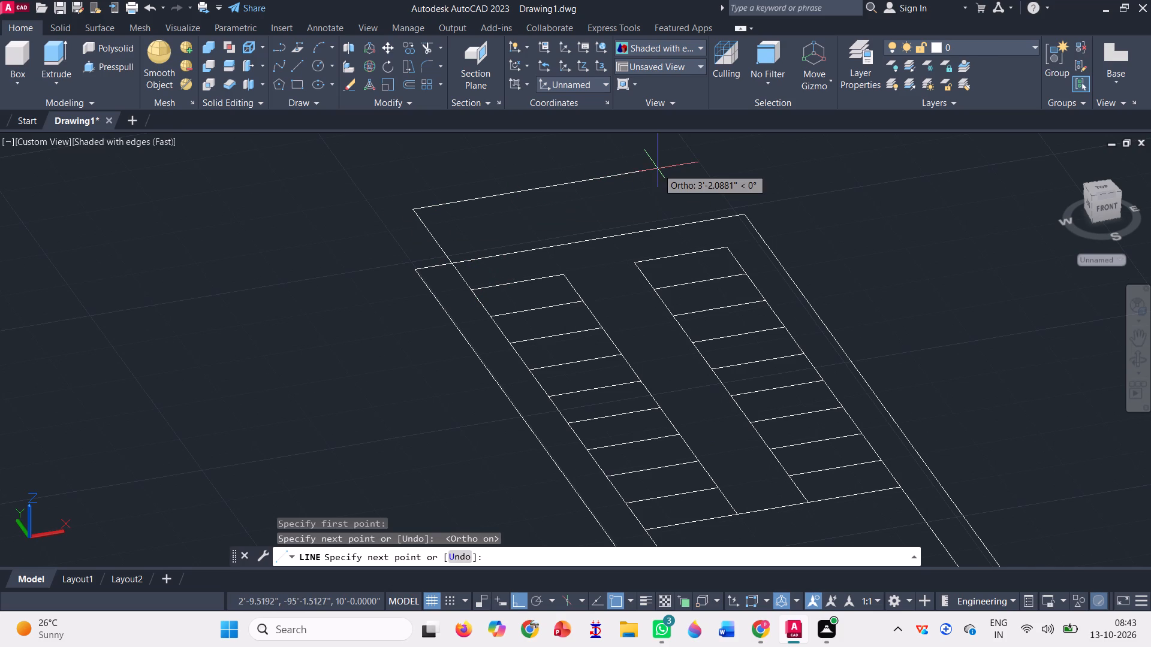
key("space")
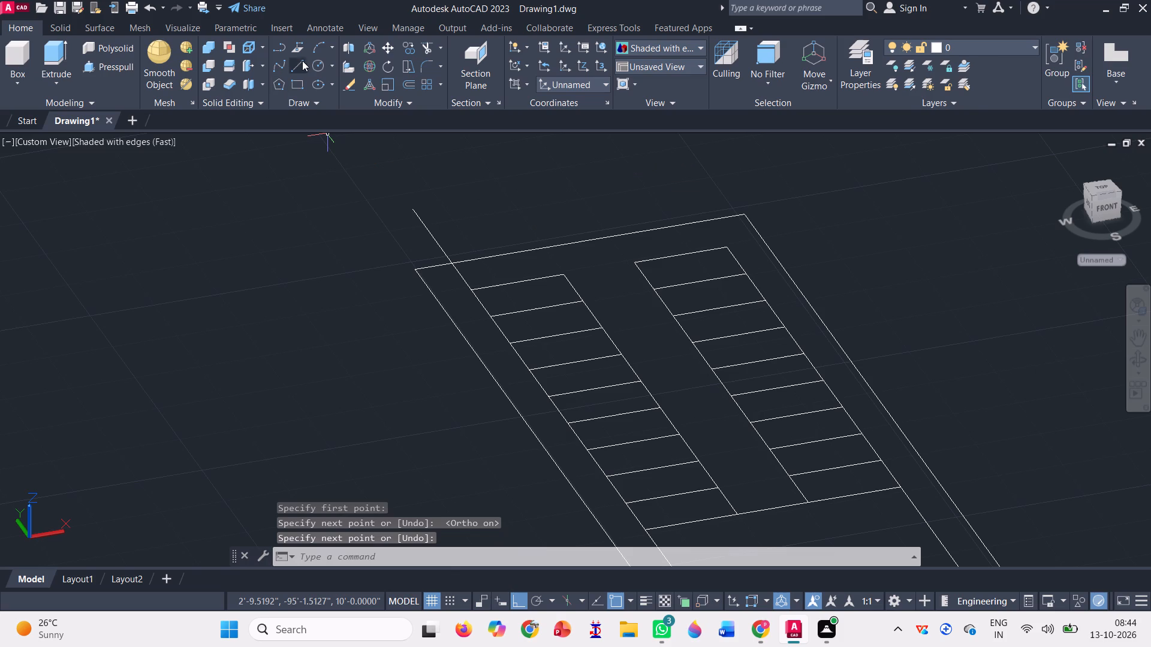
left_click(301, 59)
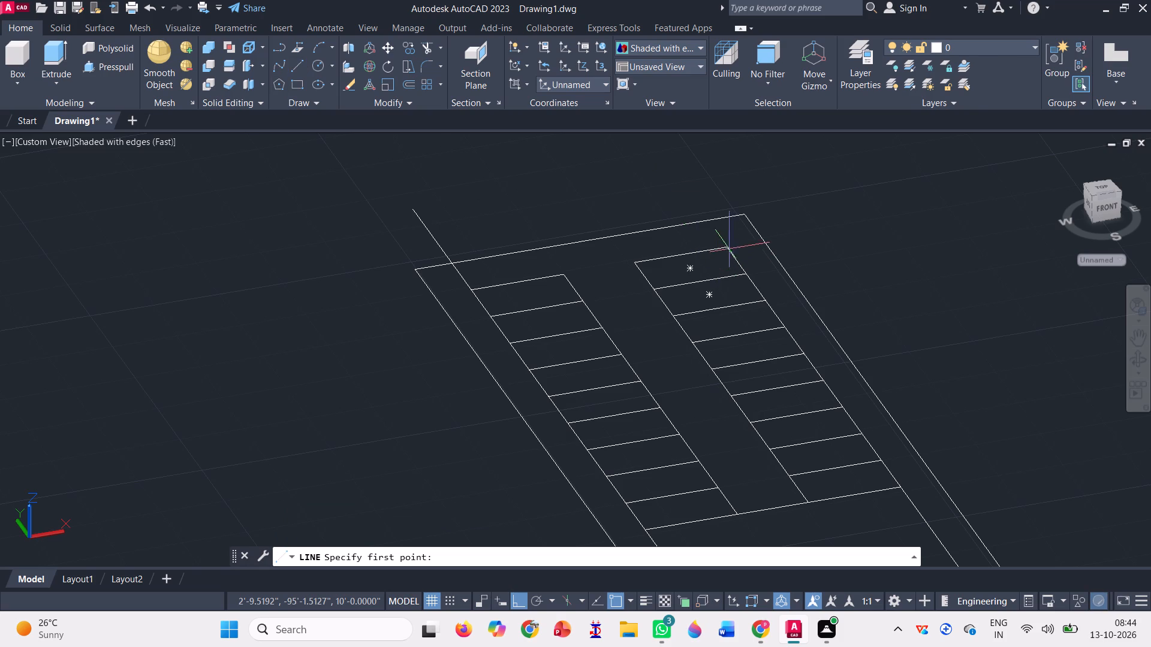
left_click(729, 248)
left_click(635, 184)
key("space")
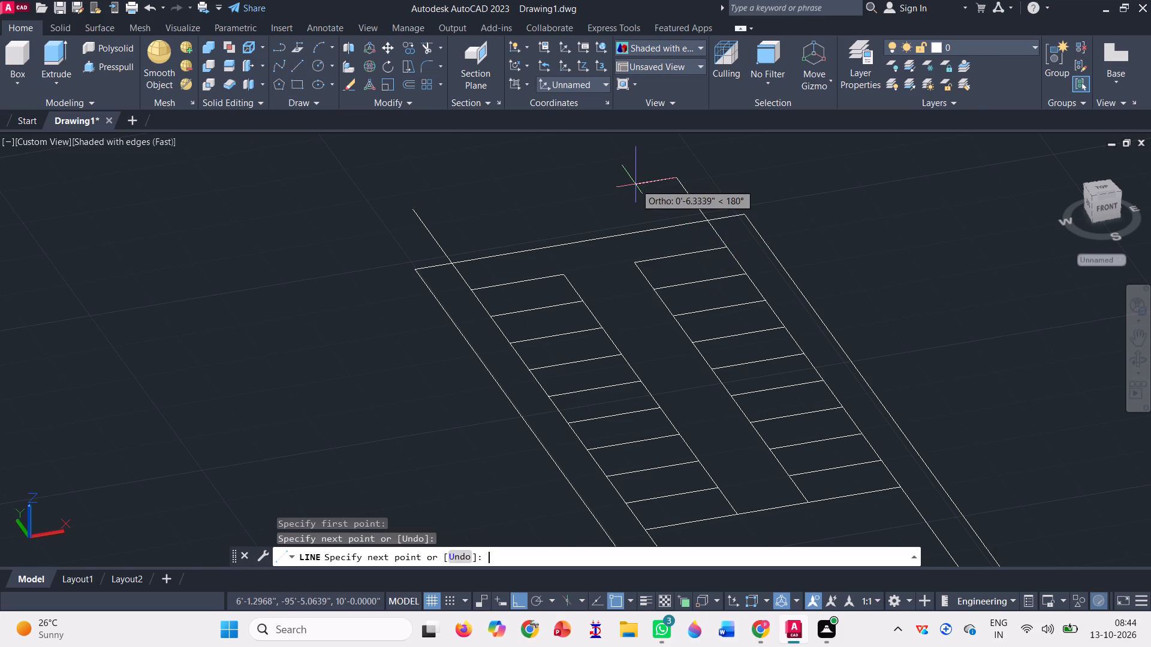
Trim both lines' overhangs beyond the staircase's outer outline and the outline's north edge between them, leaving the stair entrance open.
left_click(424, 49)
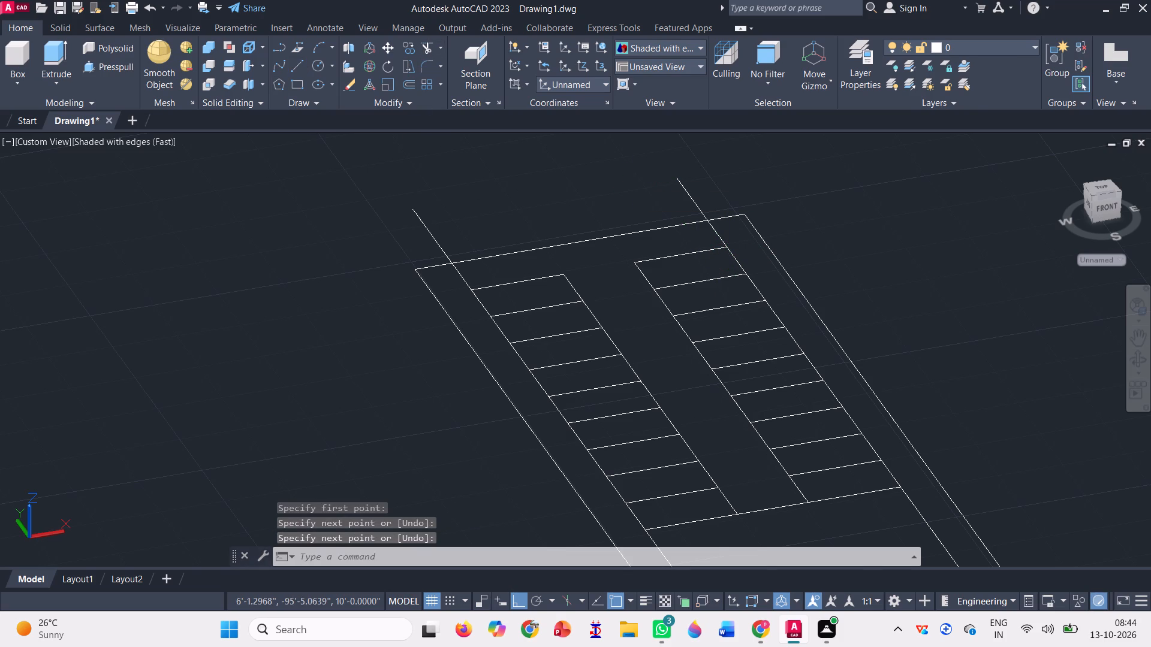
left_click(436, 242)
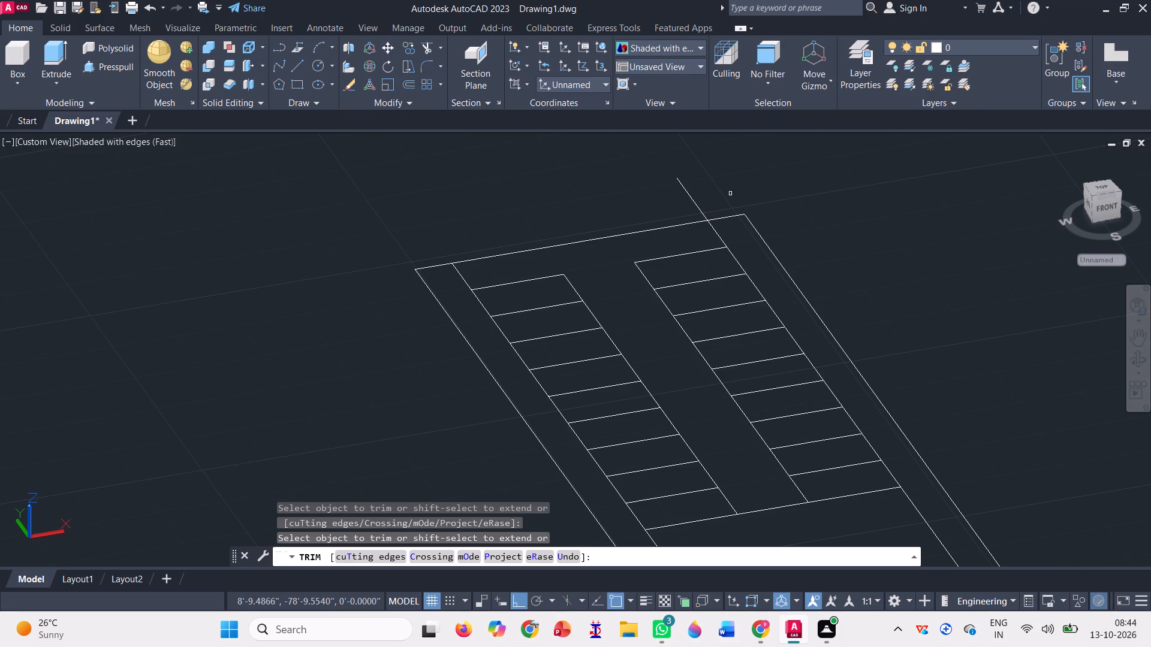
left_click(682, 182)
scroll(610, 236, "down", 2)
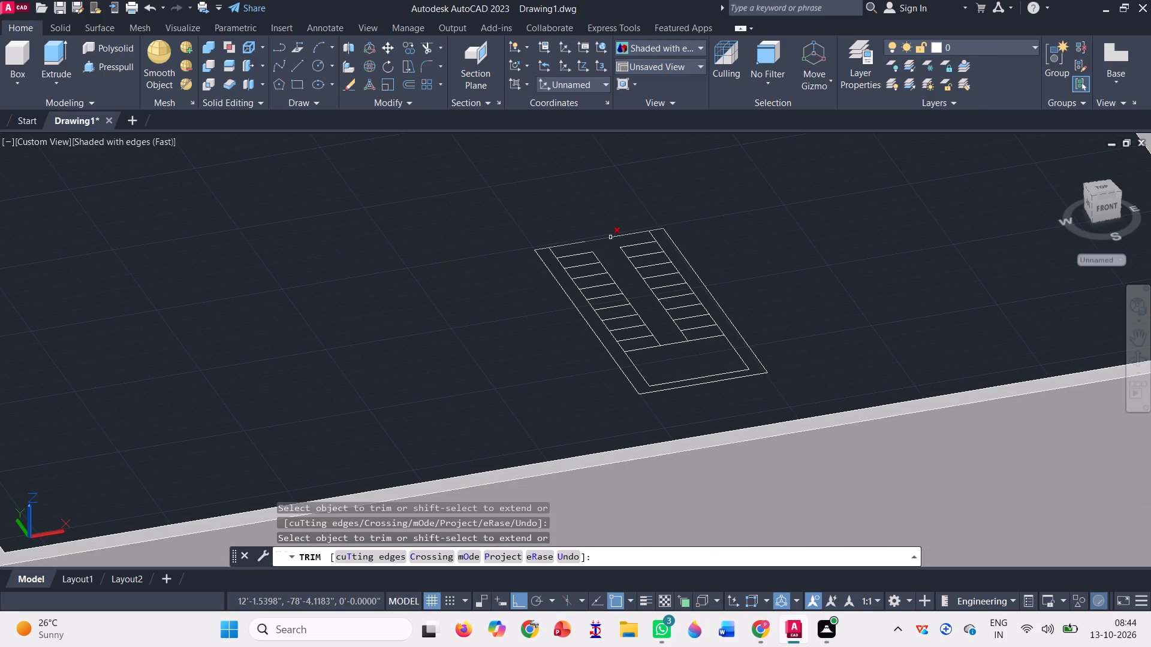
left_click(607, 230)
left_click(613, 237)
left_click(613, 237)
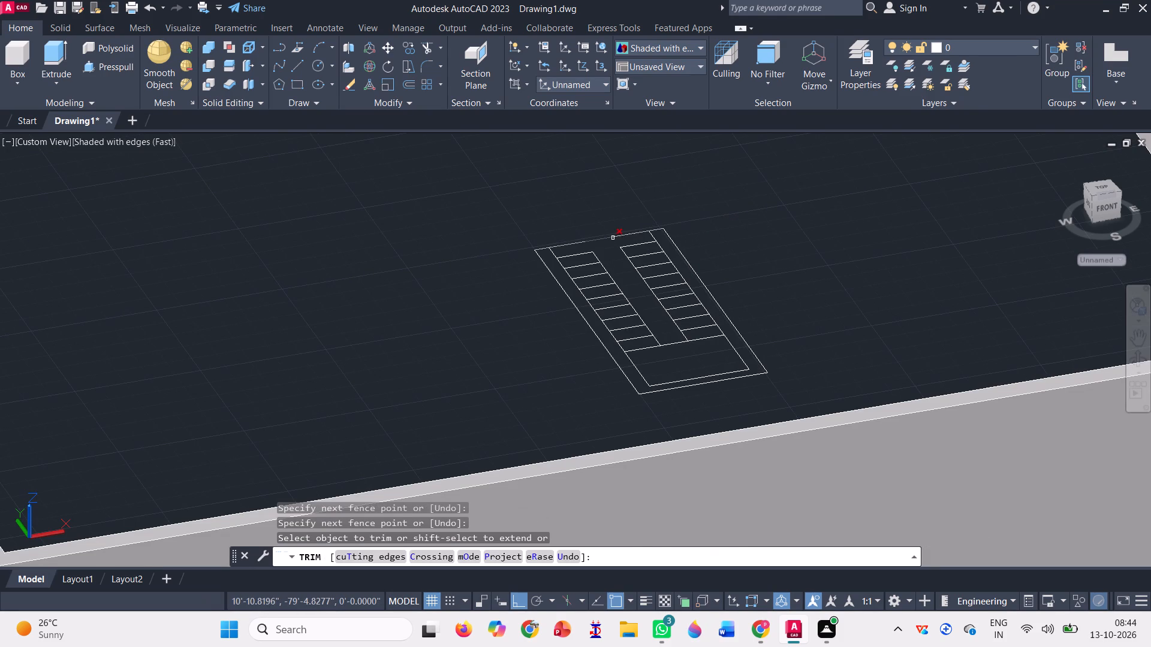
left_click(625, 232)
left_click(625, 235)
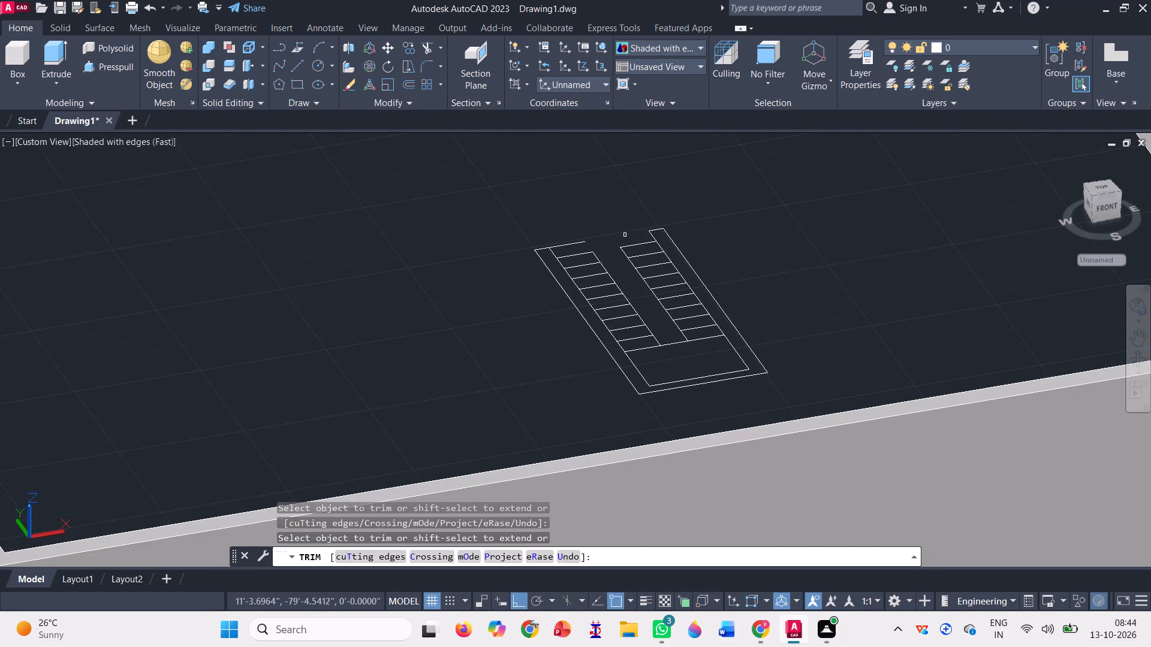
left_click(574, 241)
scroll(574, 241, "down", 1)
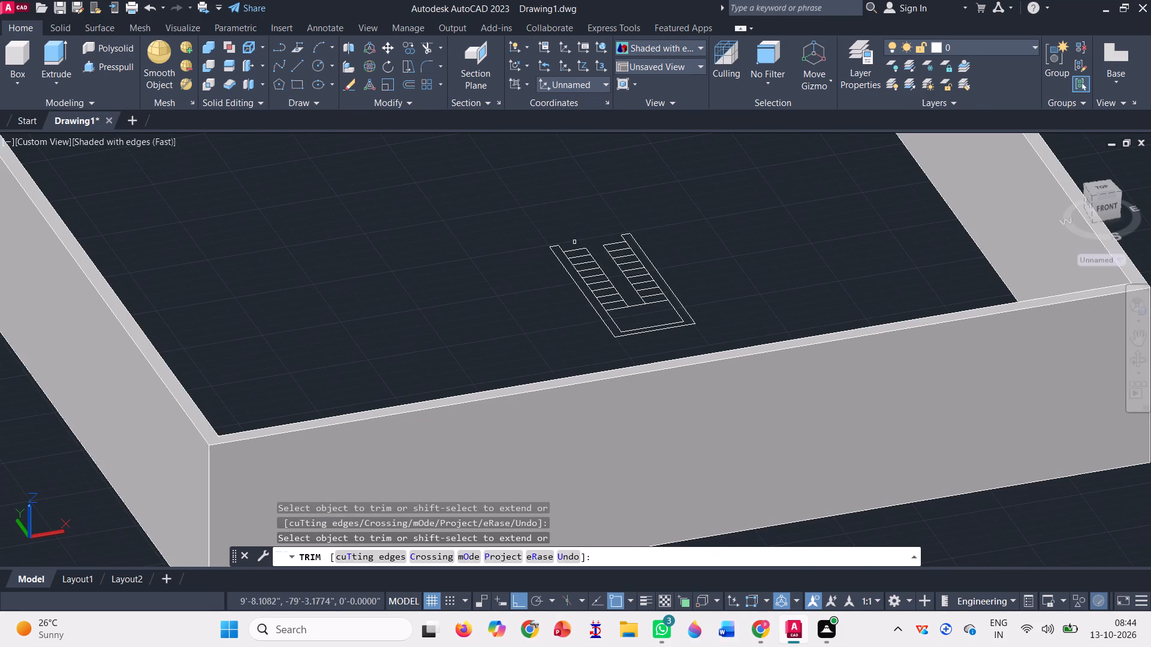
key("space")
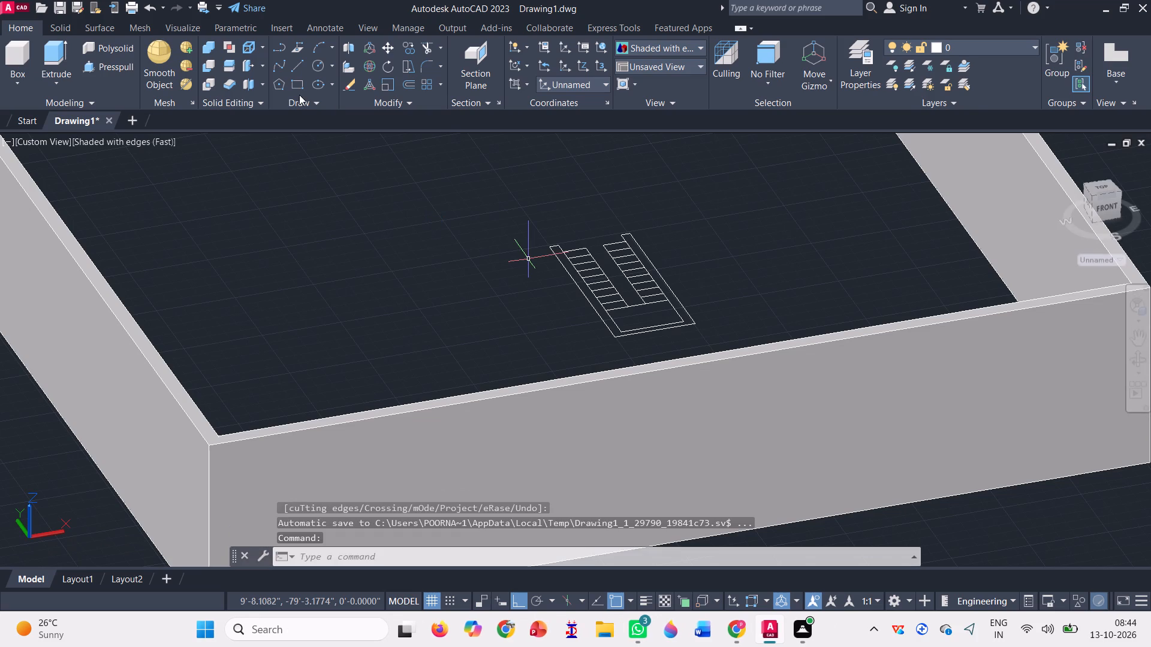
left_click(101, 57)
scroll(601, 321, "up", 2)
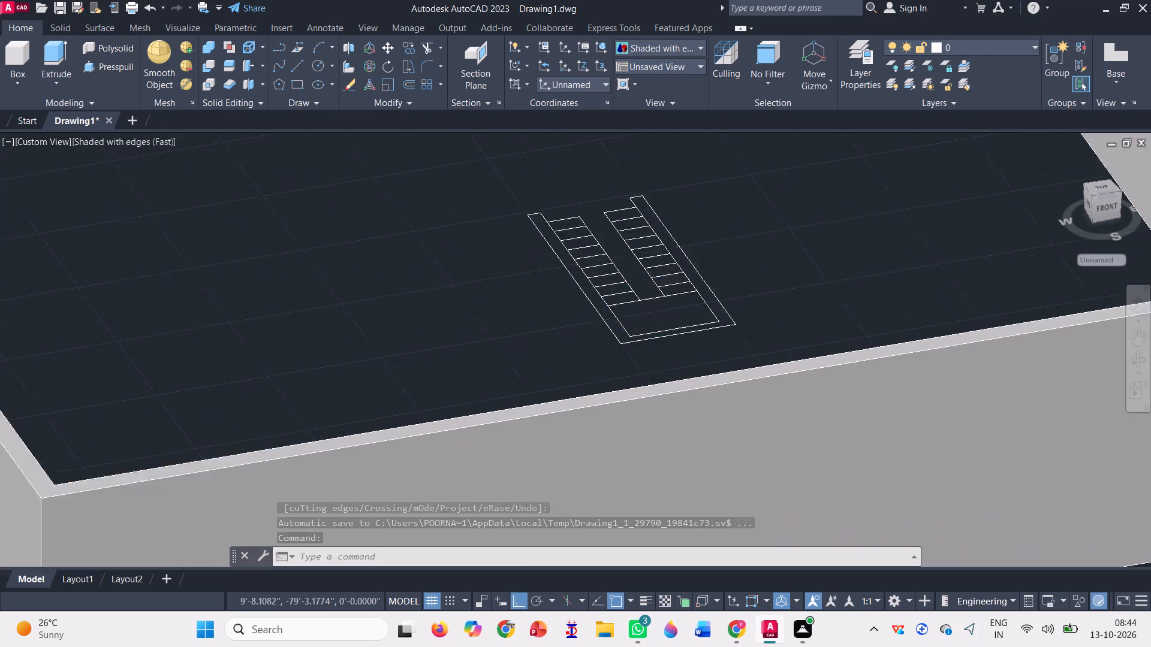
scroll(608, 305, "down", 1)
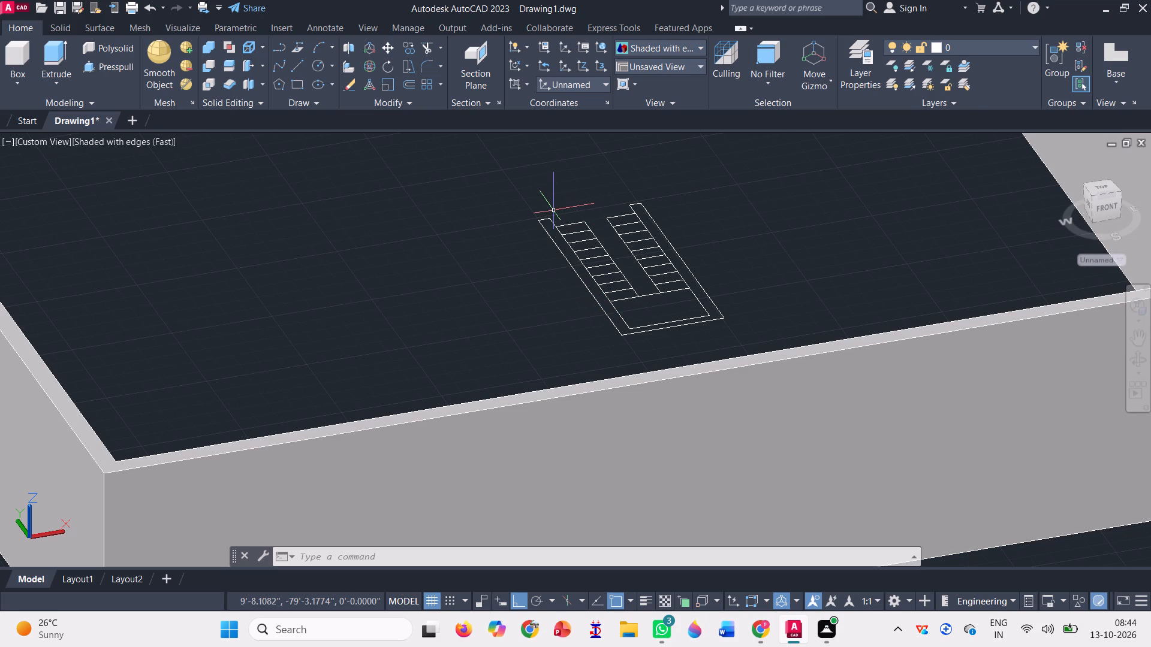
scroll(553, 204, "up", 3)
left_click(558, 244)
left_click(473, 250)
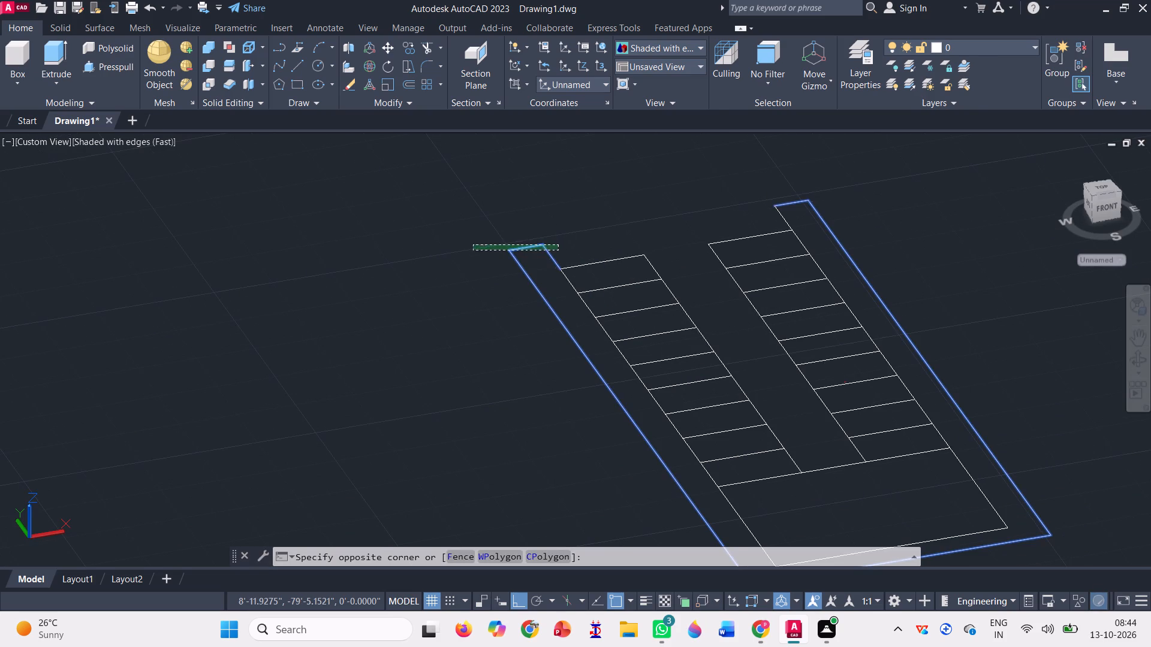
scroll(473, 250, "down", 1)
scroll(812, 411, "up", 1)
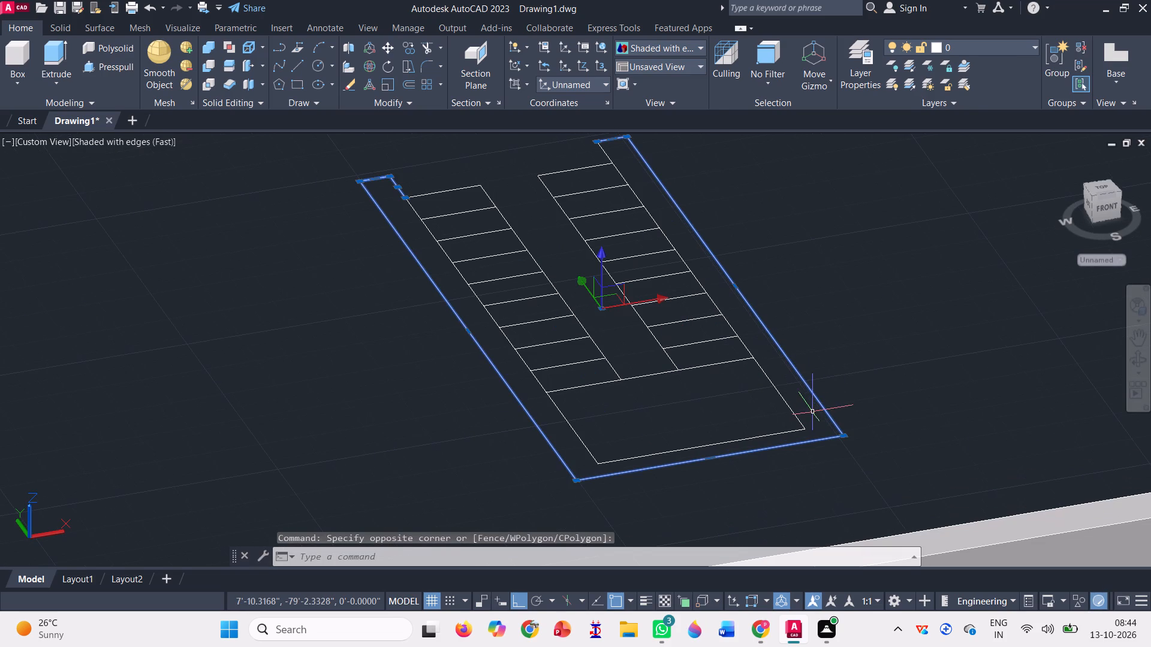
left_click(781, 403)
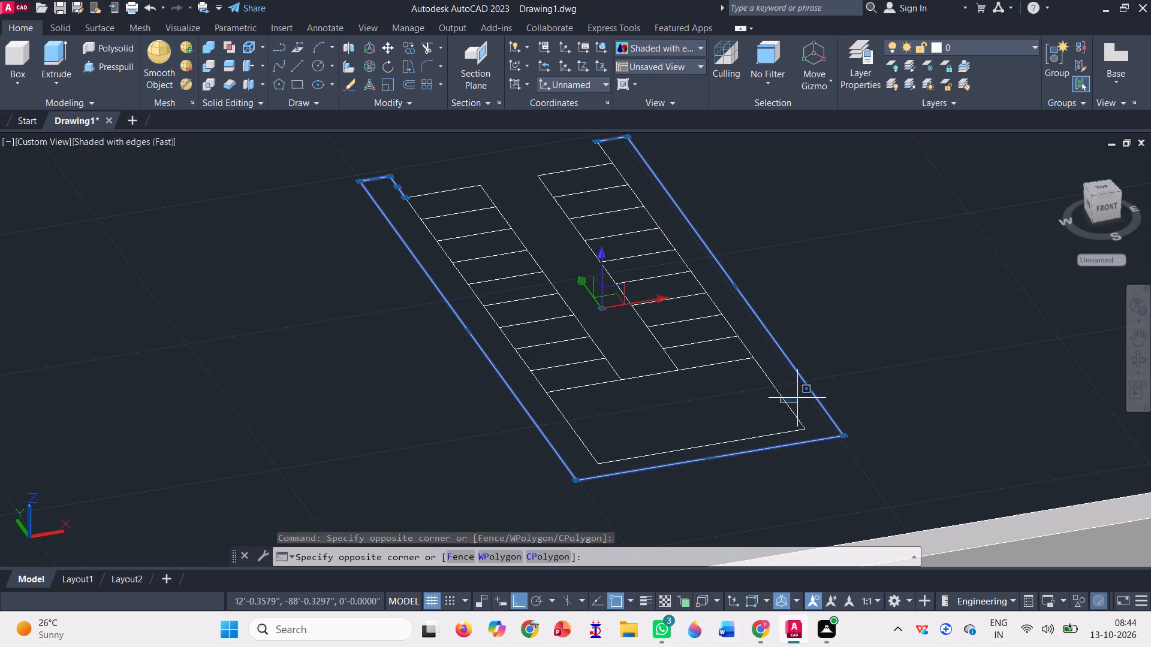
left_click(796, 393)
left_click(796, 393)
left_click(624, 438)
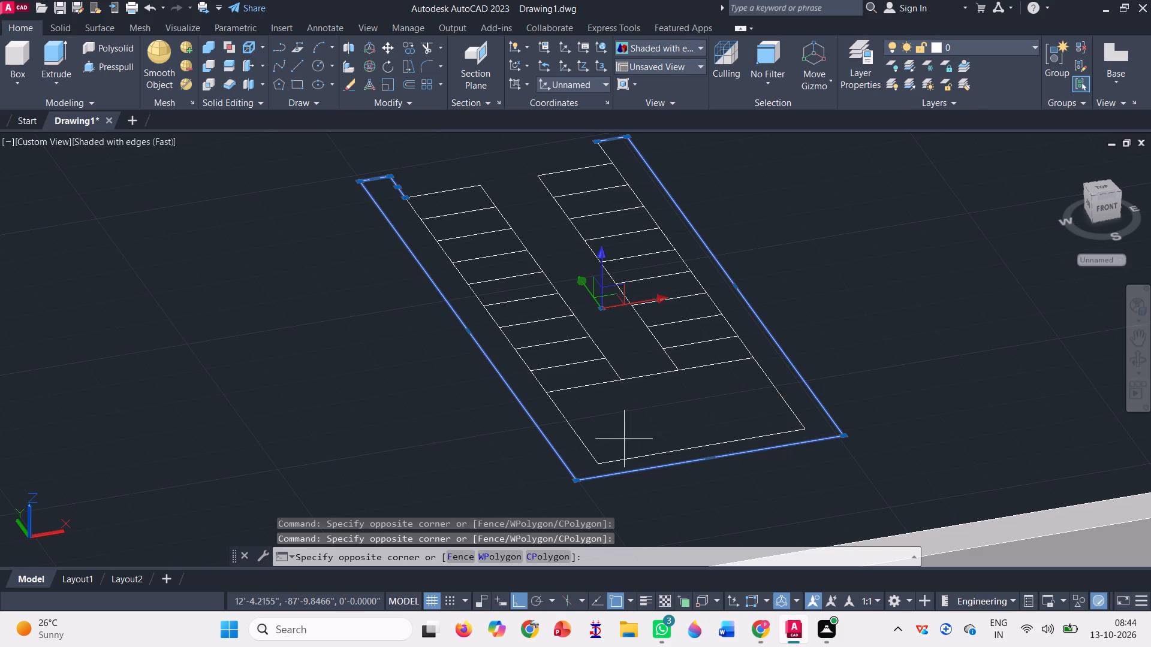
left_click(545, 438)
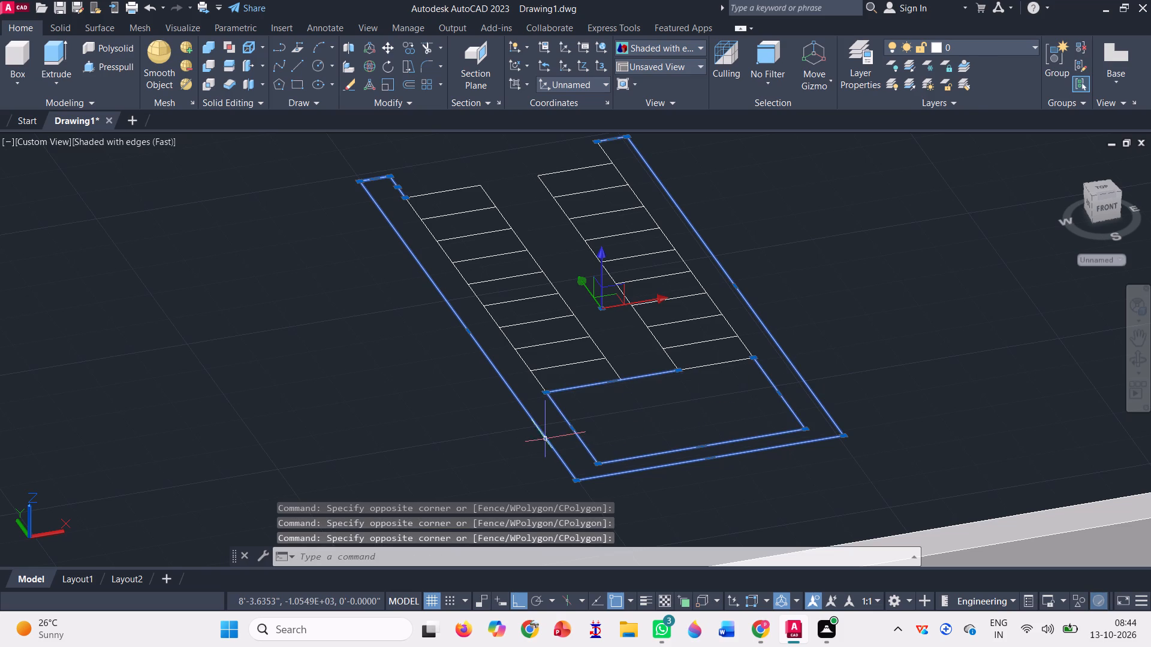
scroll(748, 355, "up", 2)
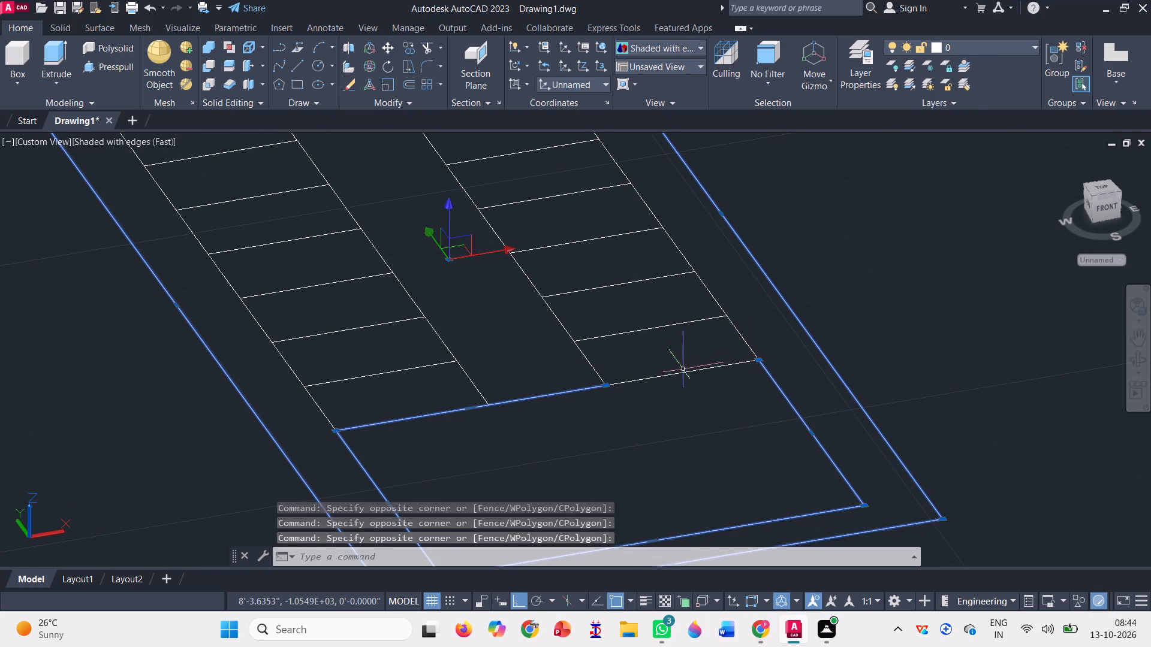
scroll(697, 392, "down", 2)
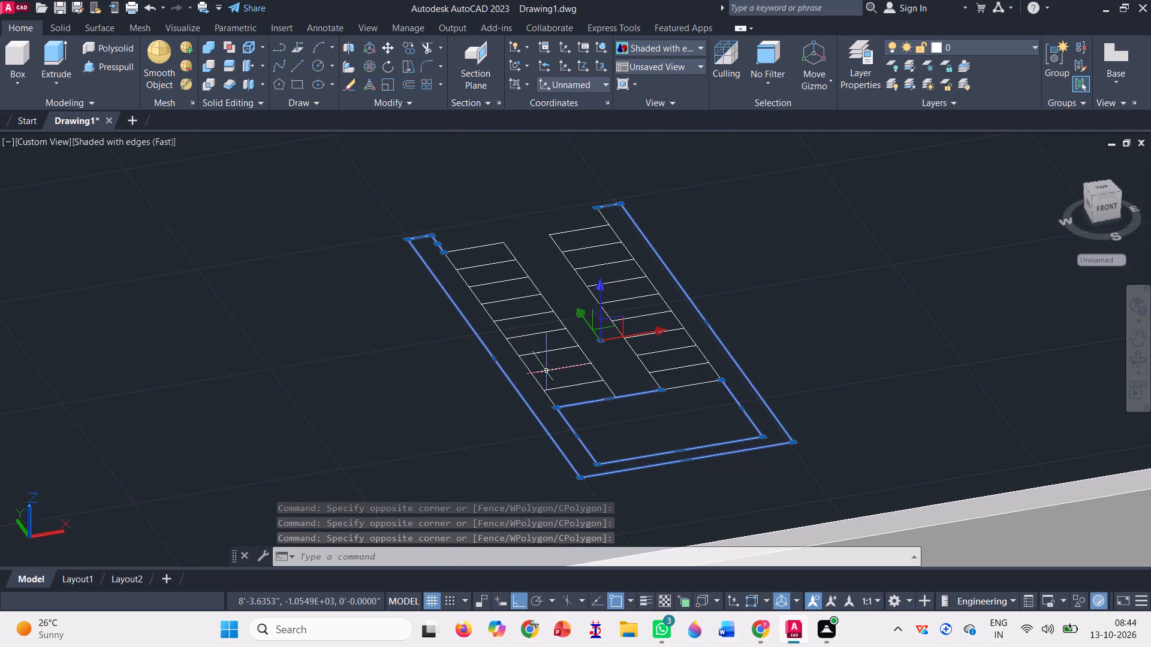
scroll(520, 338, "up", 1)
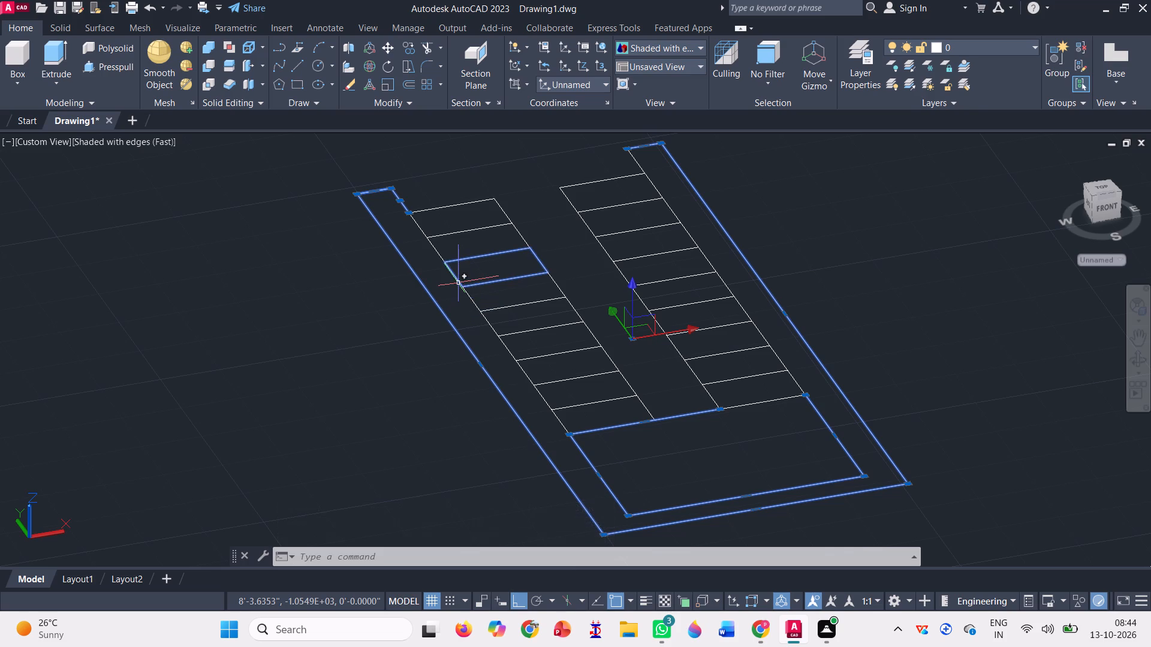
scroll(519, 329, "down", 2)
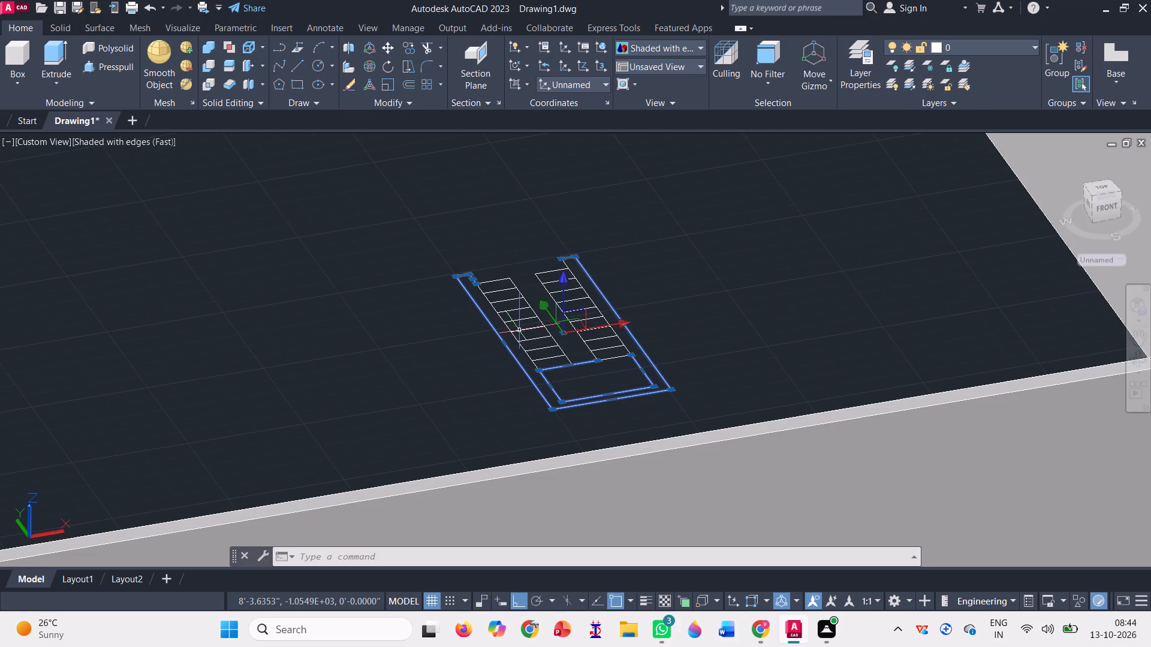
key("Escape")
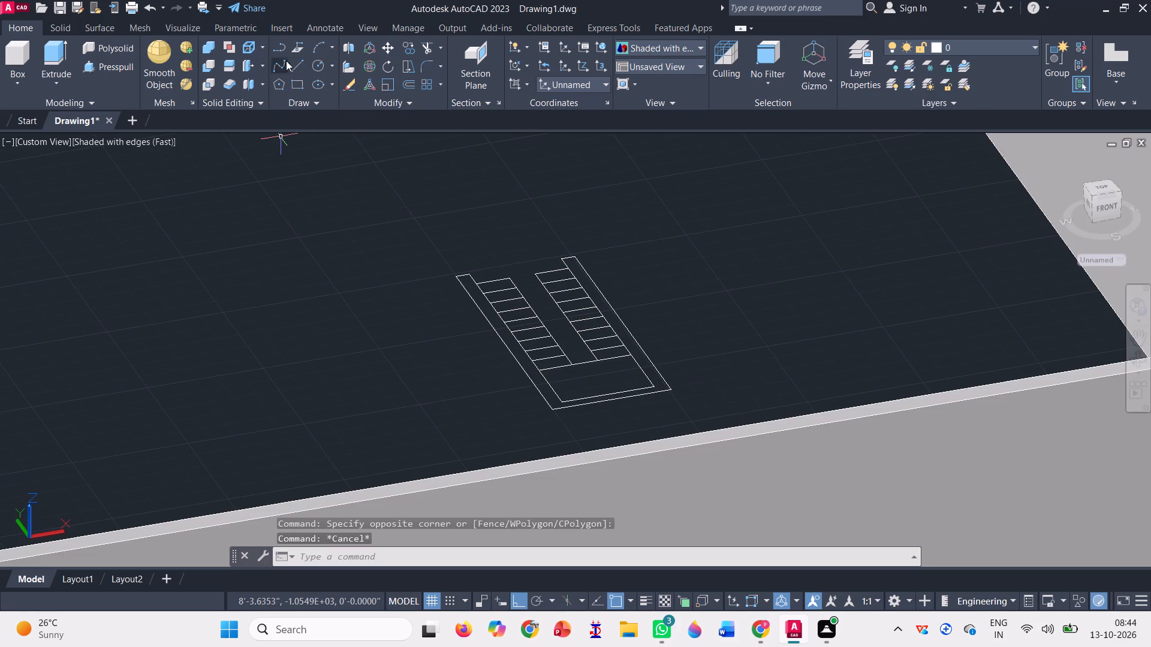
Draw connected lines along the staircase walls' inner face, from the west flight's outer north corner around the landing to the east wall's north end.
left_click(297, 61)
scroll(514, 329, "up", 3)
scroll(448, 244, "down", 3)
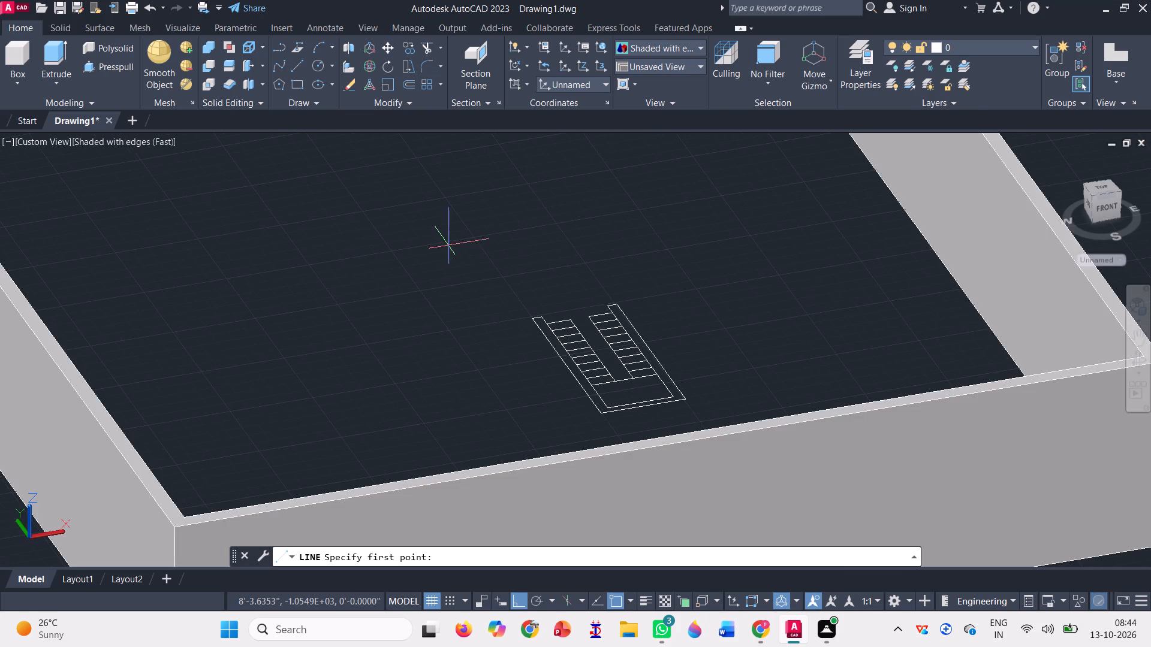
scroll(605, 413, "up", 3)
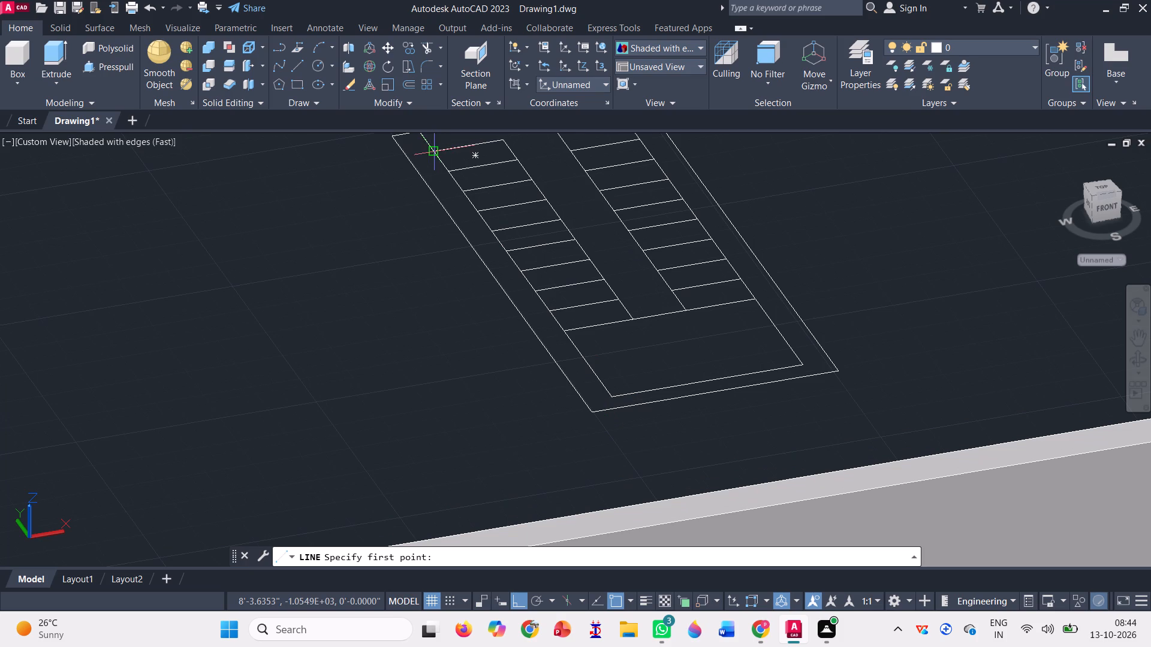
left_click(431, 148)
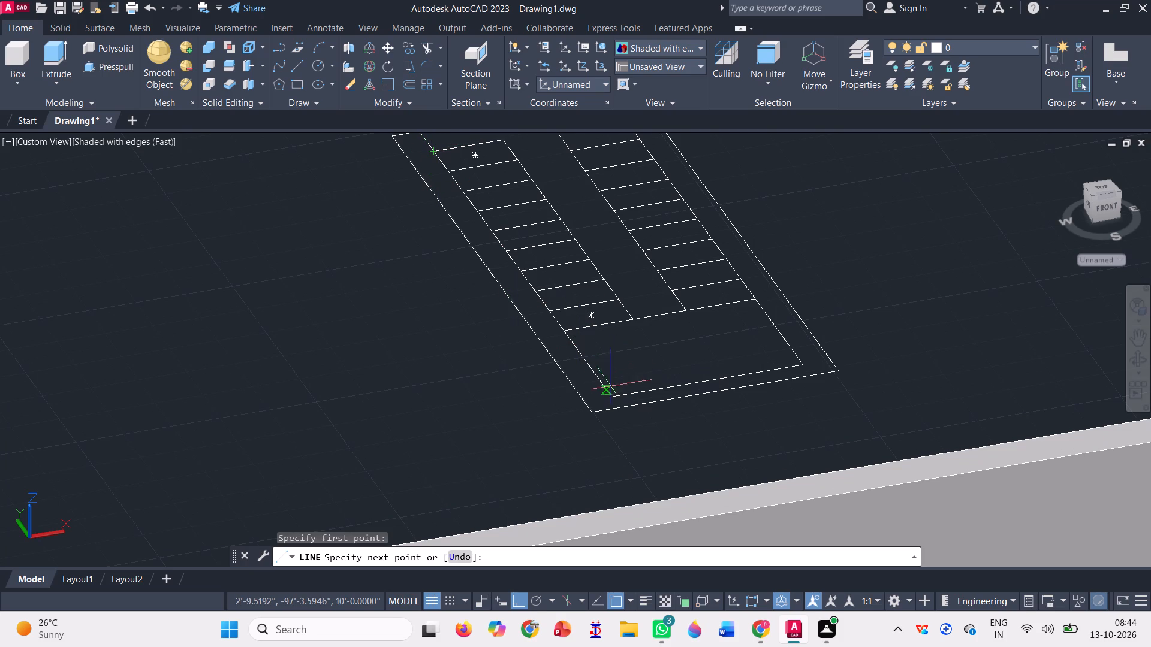
left_click(613, 397)
left_click(806, 364)
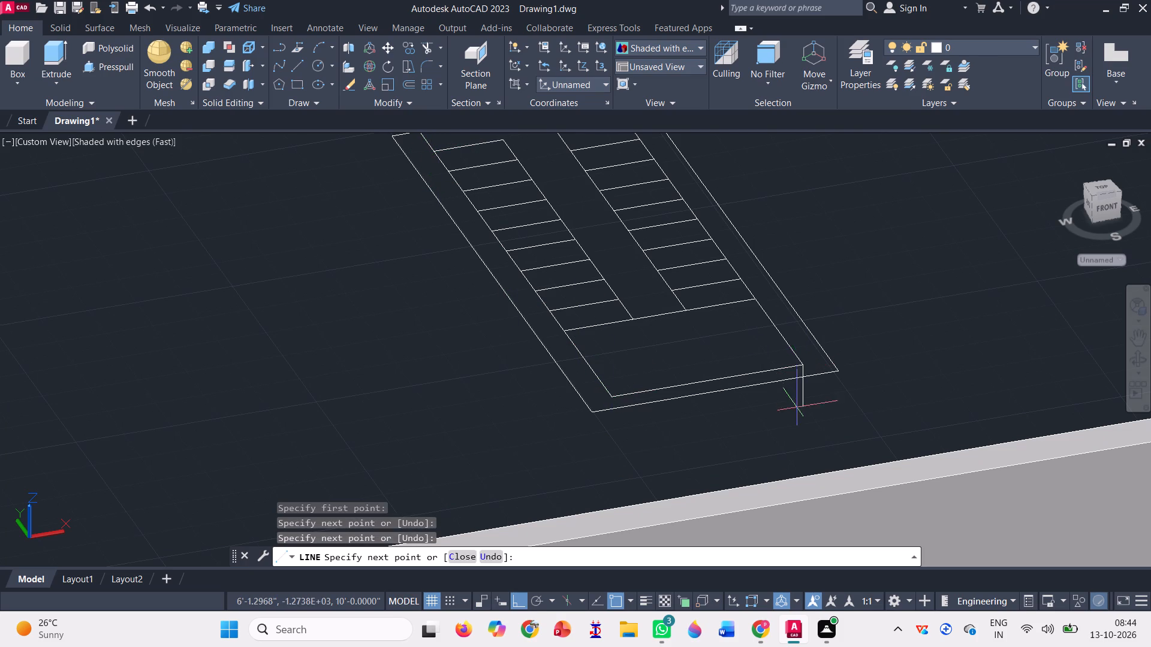
scroll(797, 407, "down", 1)
scroll(692, 186, "up", 1)
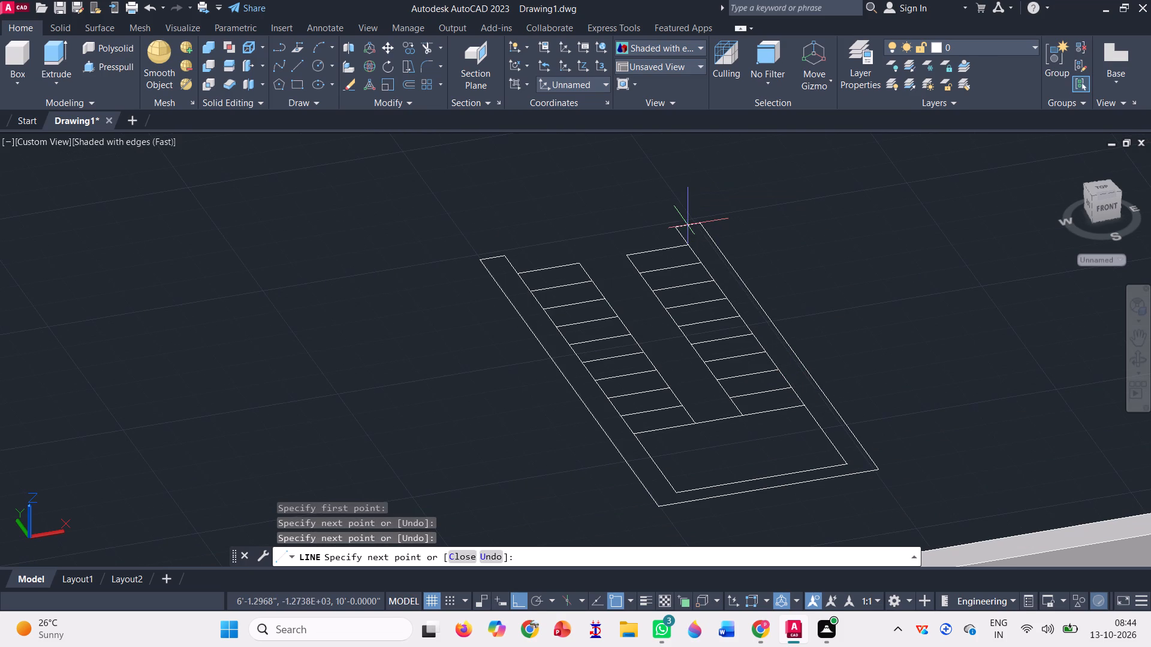
left_click(677, 228)
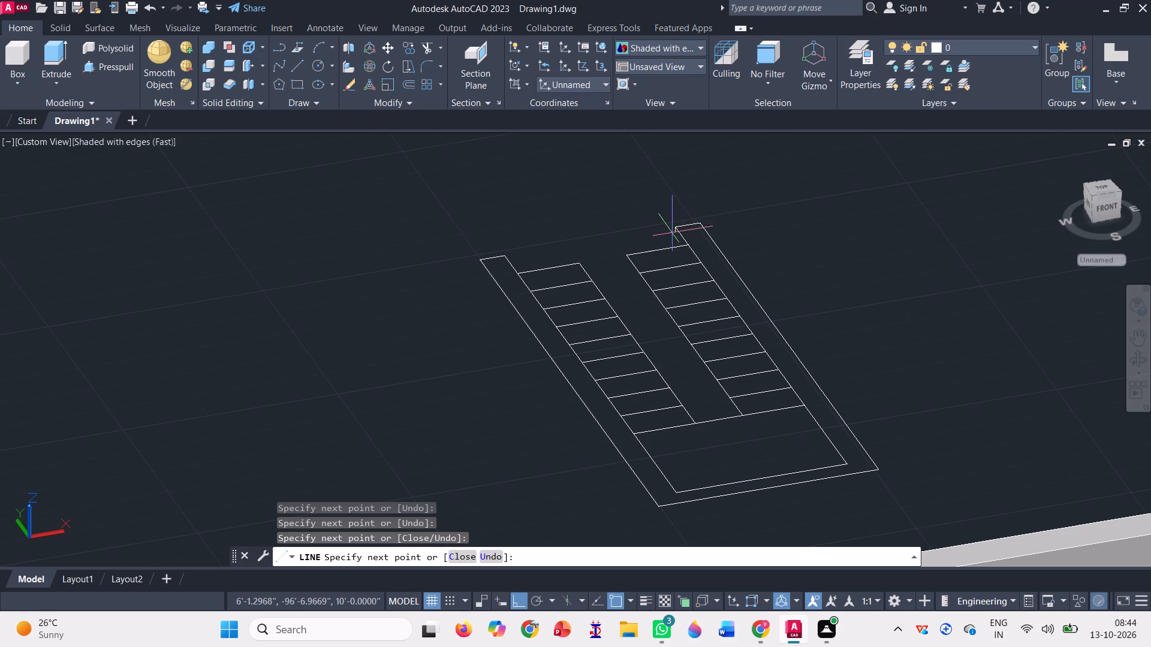
key("space")
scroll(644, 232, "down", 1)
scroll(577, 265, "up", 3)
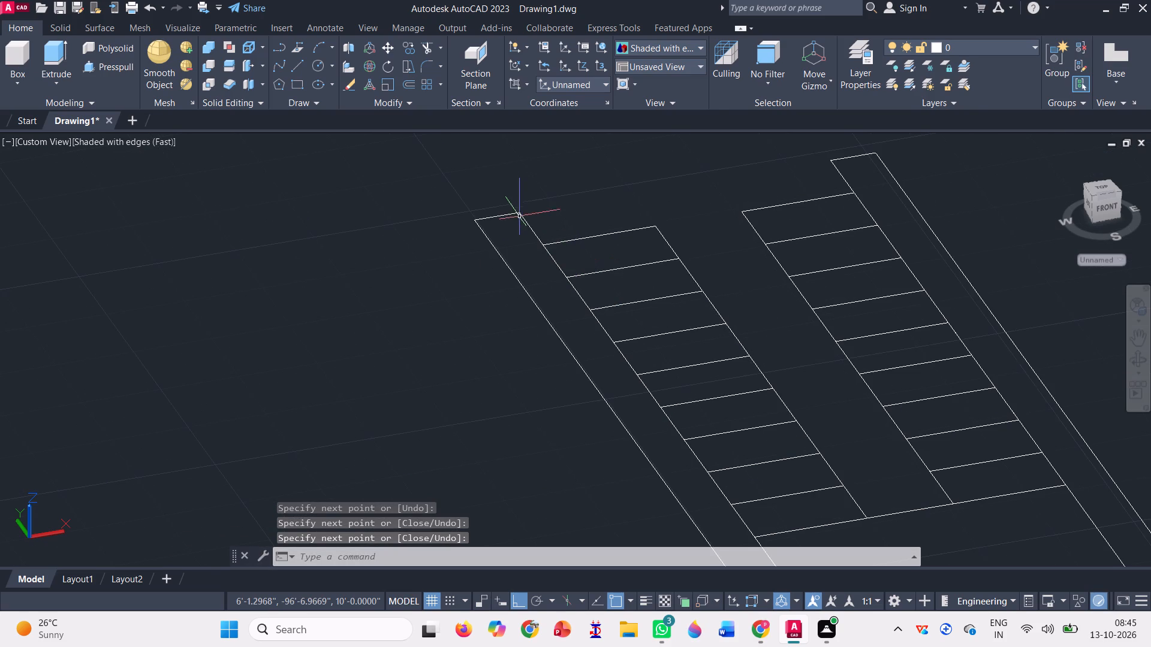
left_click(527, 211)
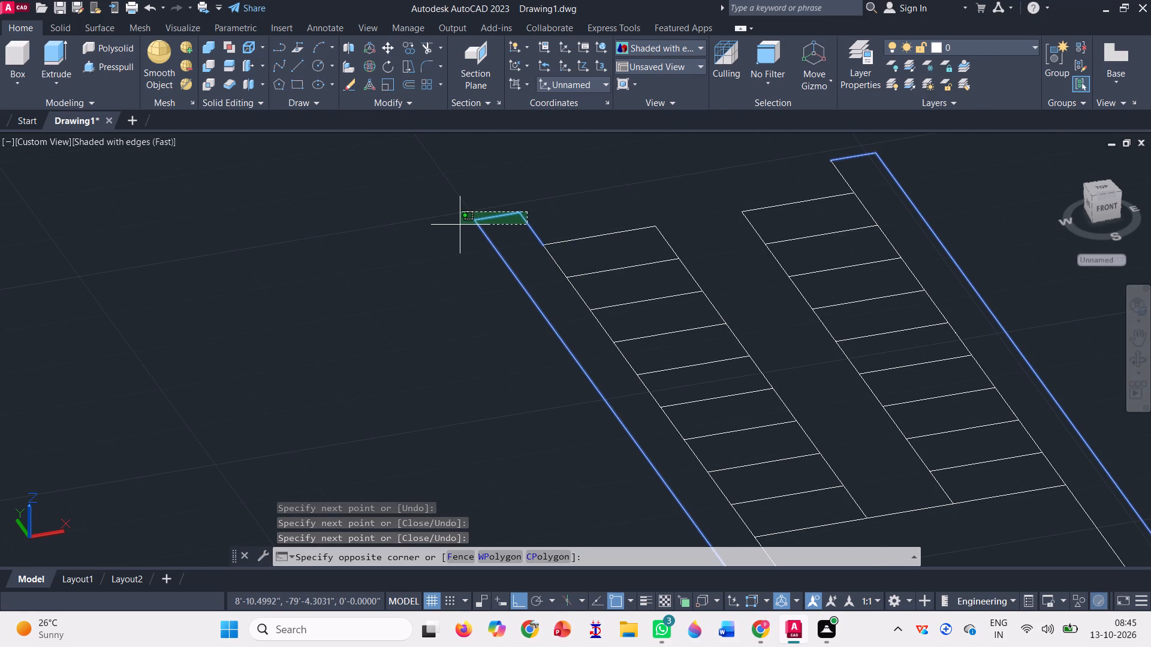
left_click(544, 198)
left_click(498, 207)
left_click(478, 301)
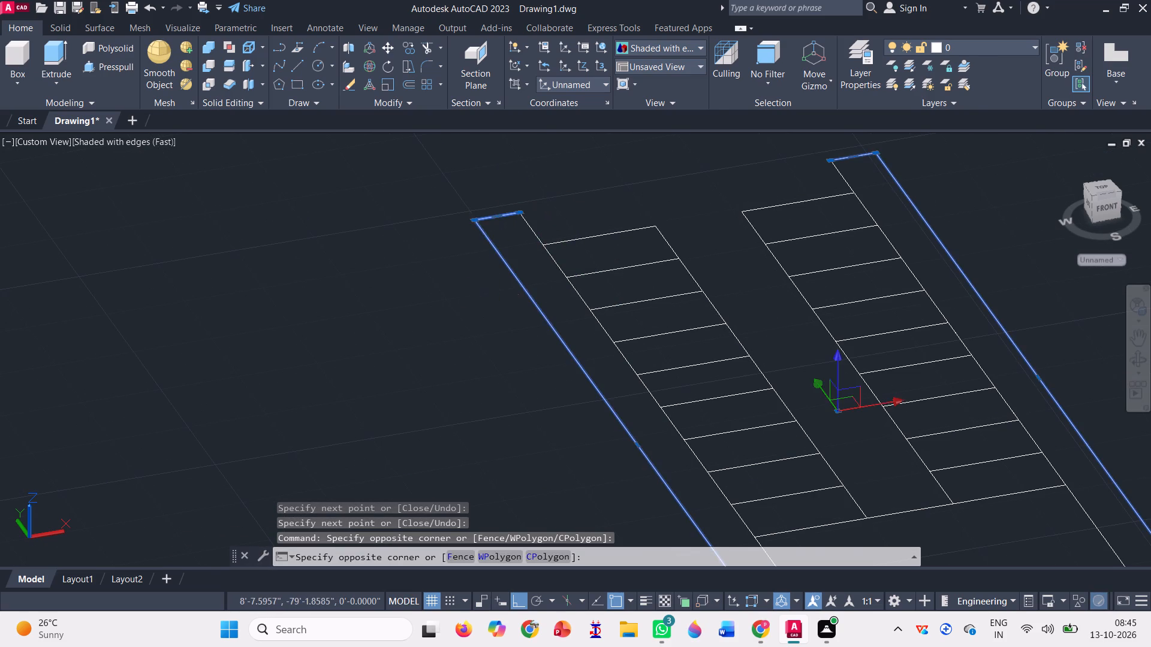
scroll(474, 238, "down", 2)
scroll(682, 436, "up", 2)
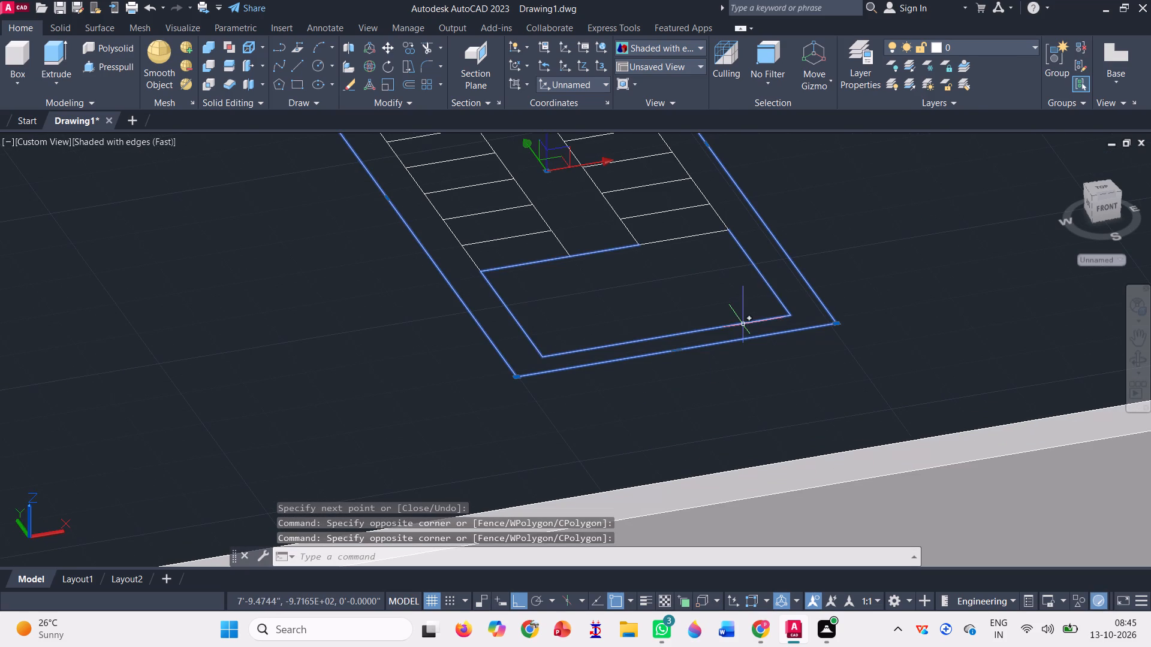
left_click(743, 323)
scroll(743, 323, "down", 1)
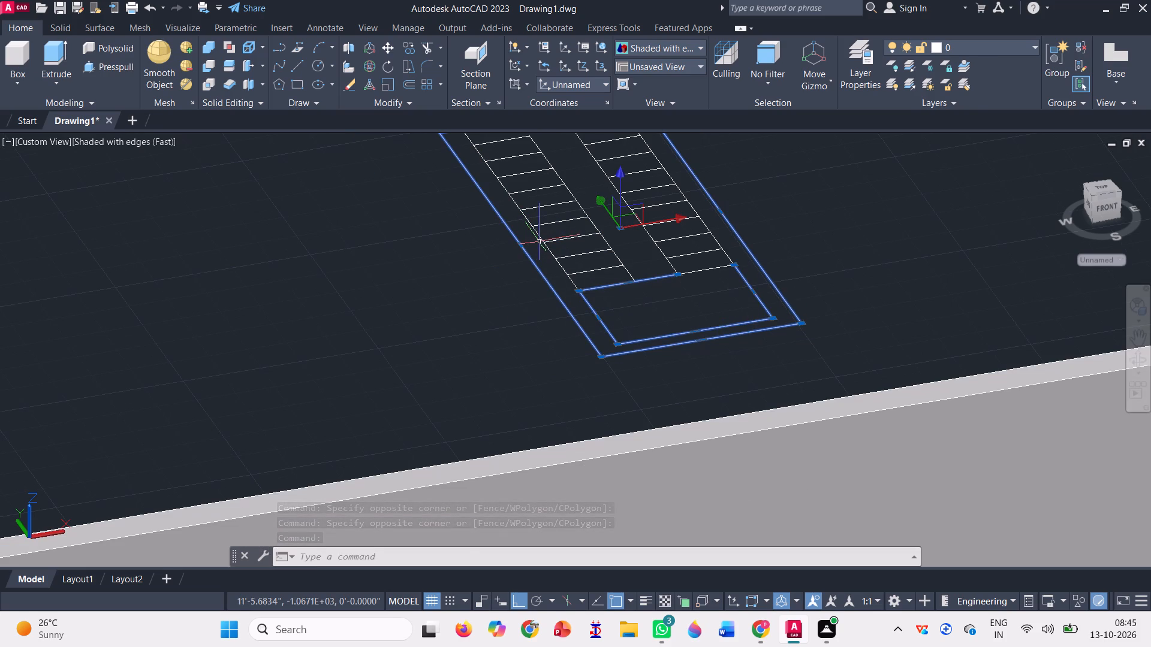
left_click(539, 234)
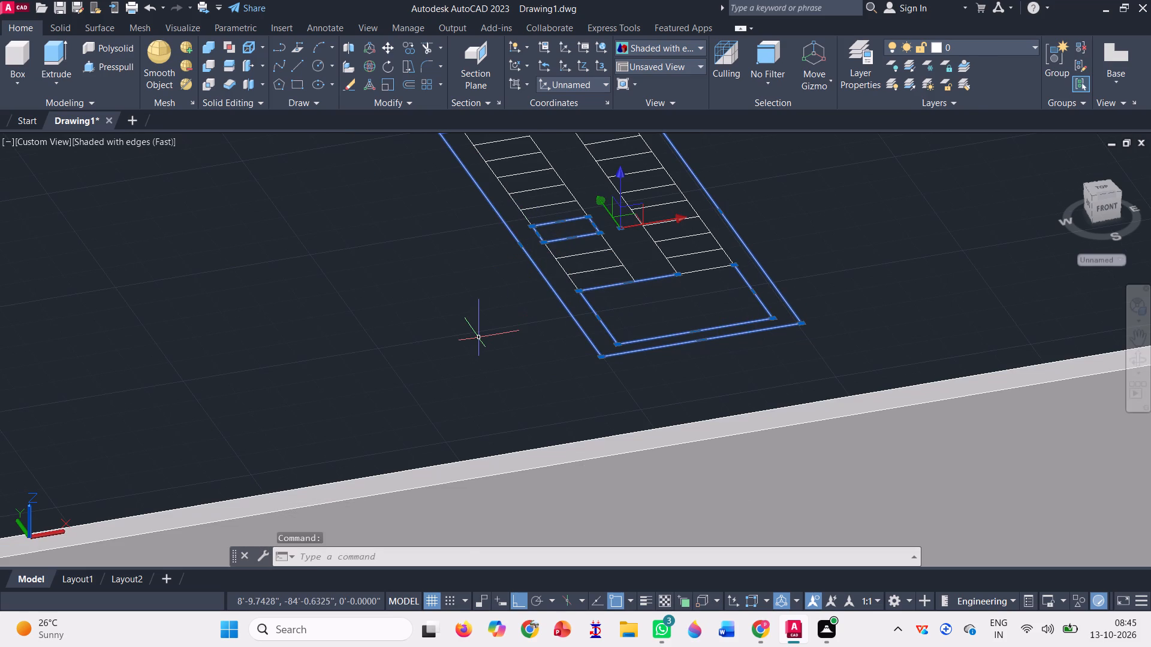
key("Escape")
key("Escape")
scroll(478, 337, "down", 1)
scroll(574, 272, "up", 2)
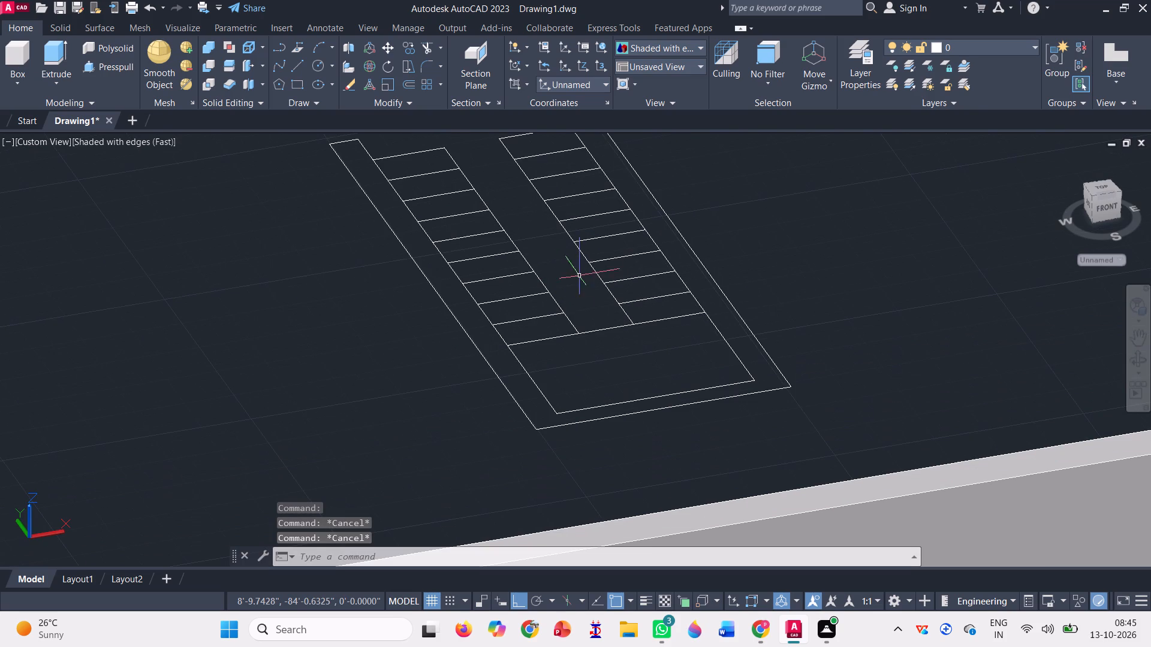
Erase the treads along the middle of both stair flights with a crossing selection, clearing the space between the walls.
left_click(659, 320)
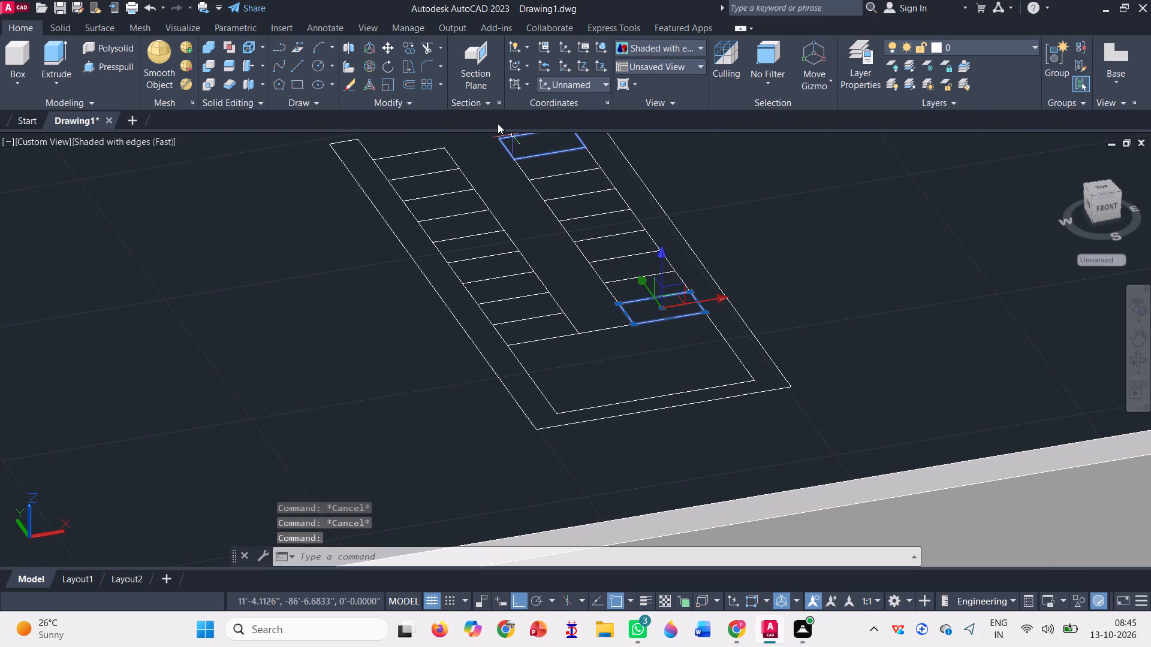
left_click(487, 136)
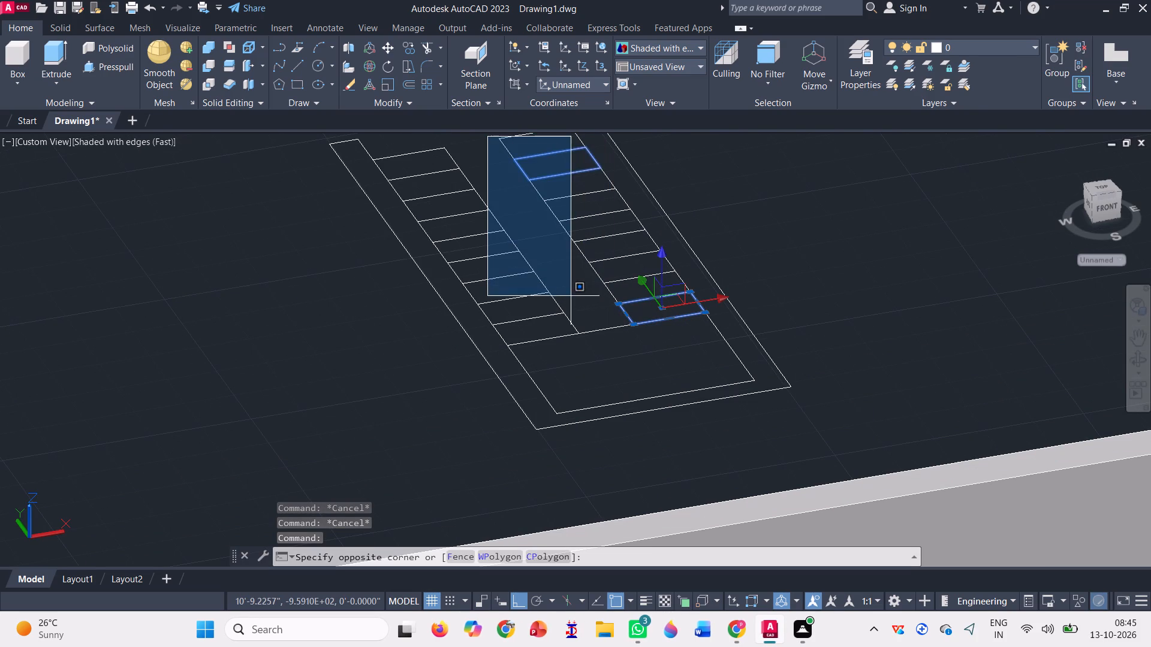
left_click(555, 280)
left_click(624, 305)
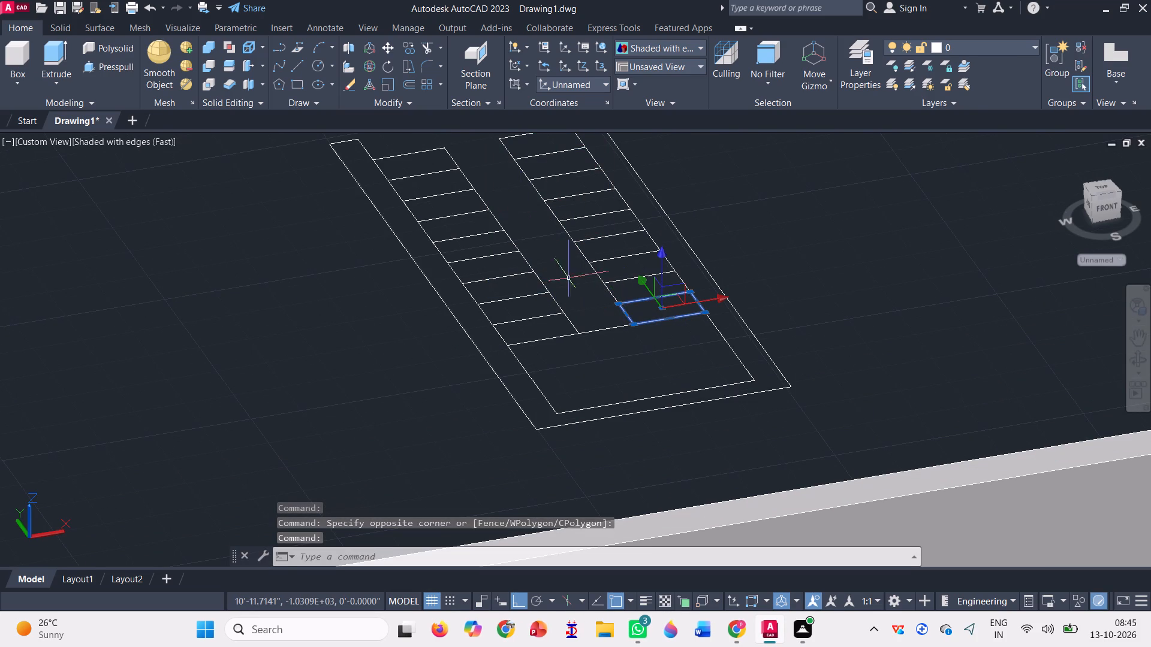
left_click(593, 303)
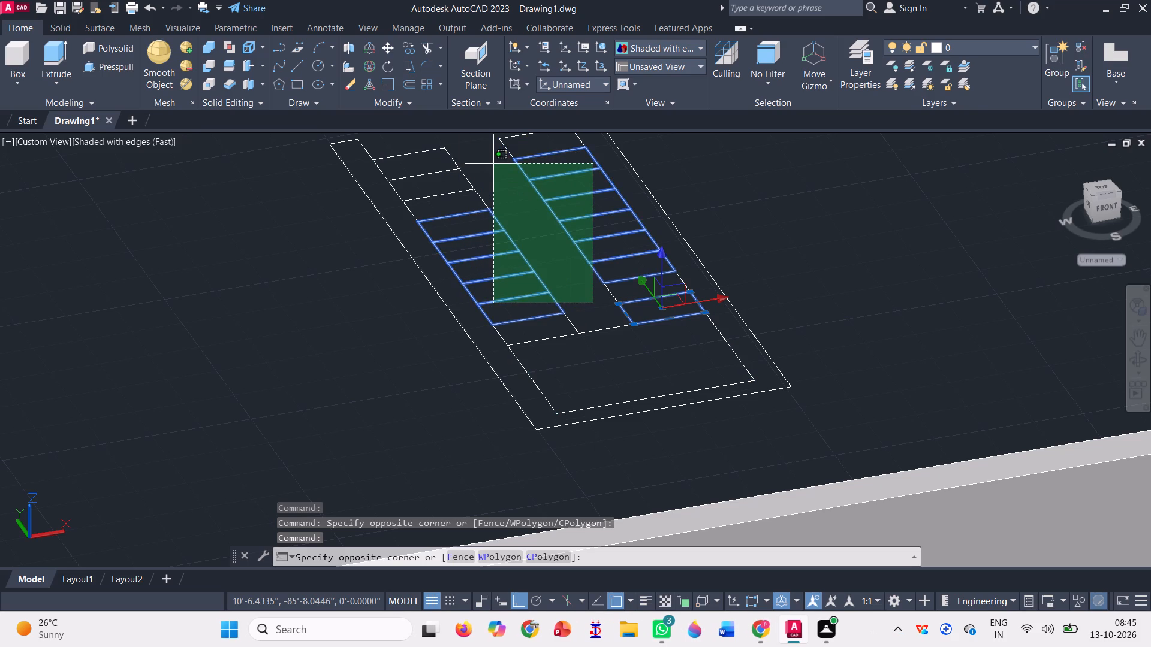
left_click(488, 154)
key("Delete")
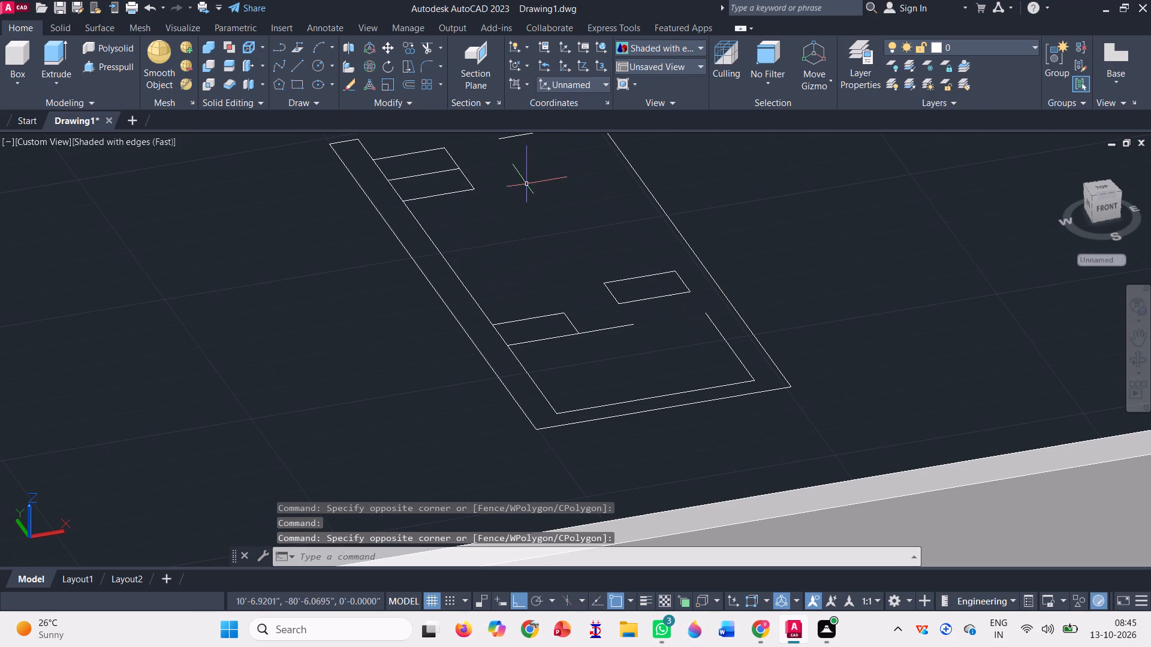
Draw a line along the east wall's inner face, from the east flight's outer north corner to the landing's northeast corner.
scroll(519, 255, "down", 1)
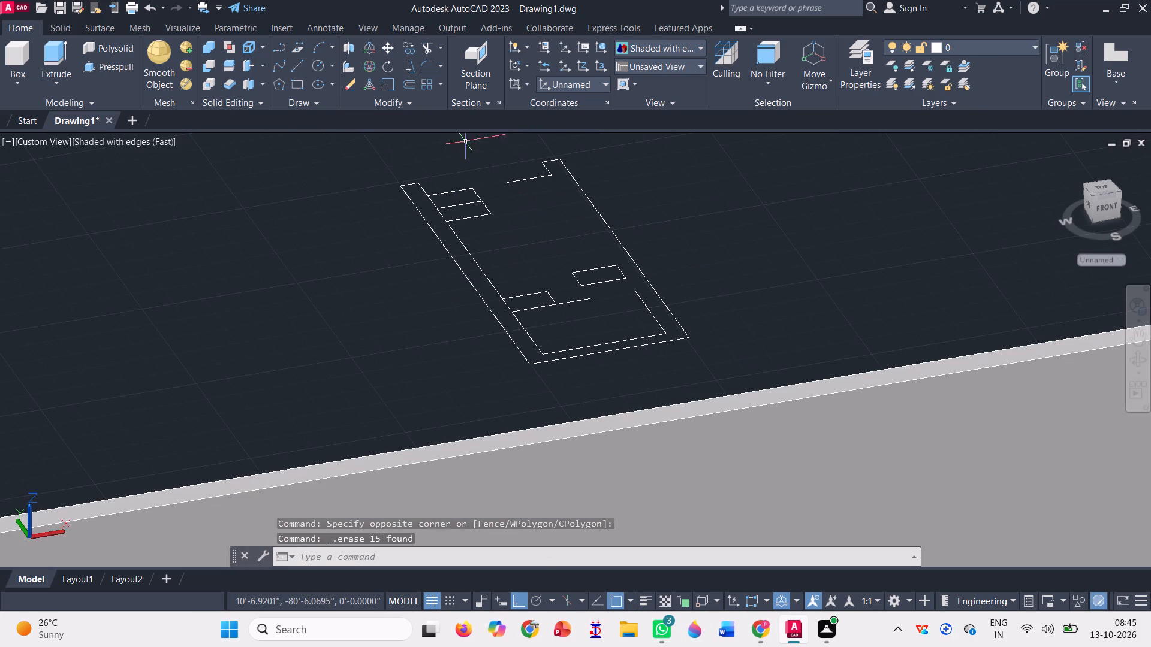
left_click(297, 61)
scroll(570, 174, "up", 3)
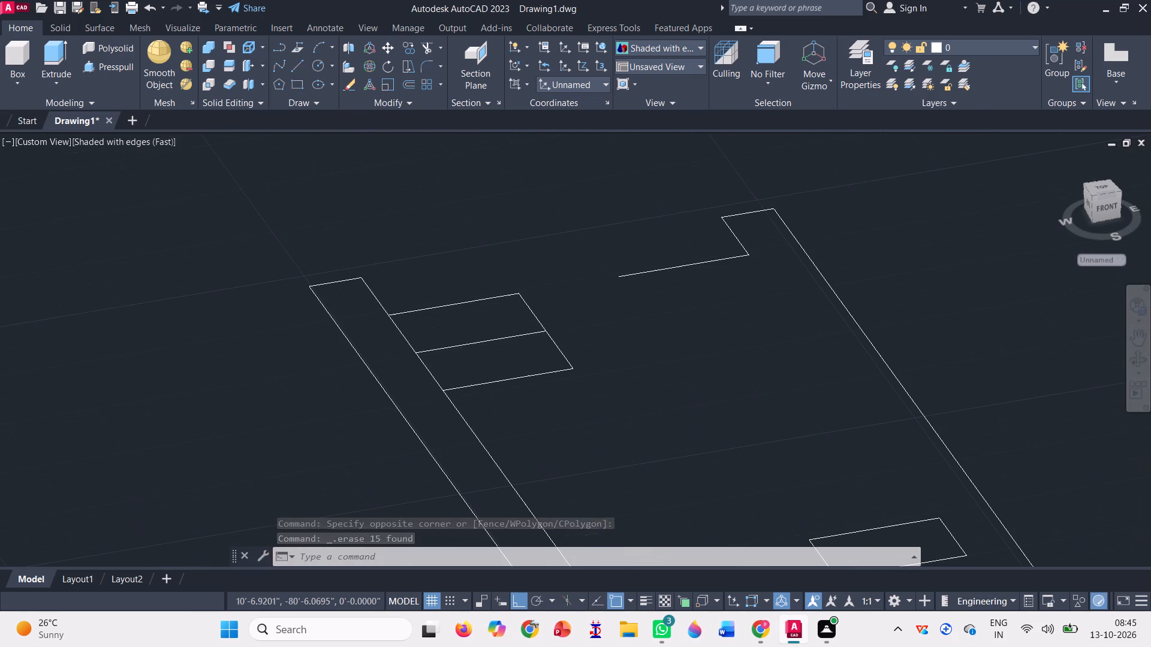
left_click(747, 253)
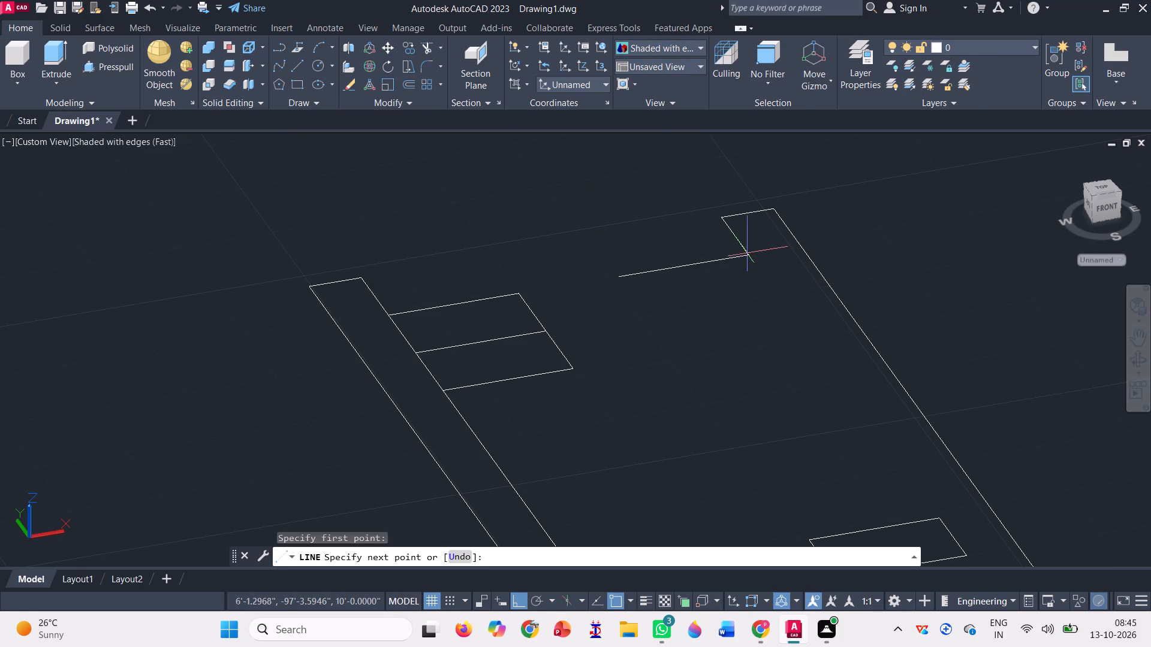
scroll(423, 171, "down", 2)
scroll(631, 363, "up", 2)
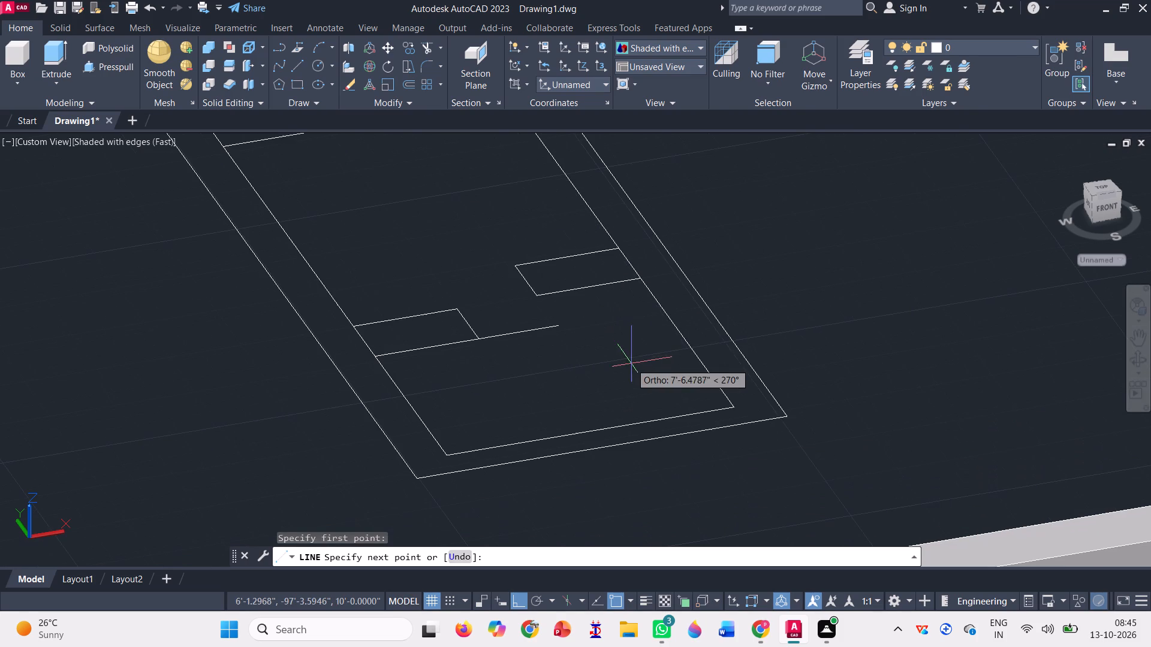
left_click(658, 304)
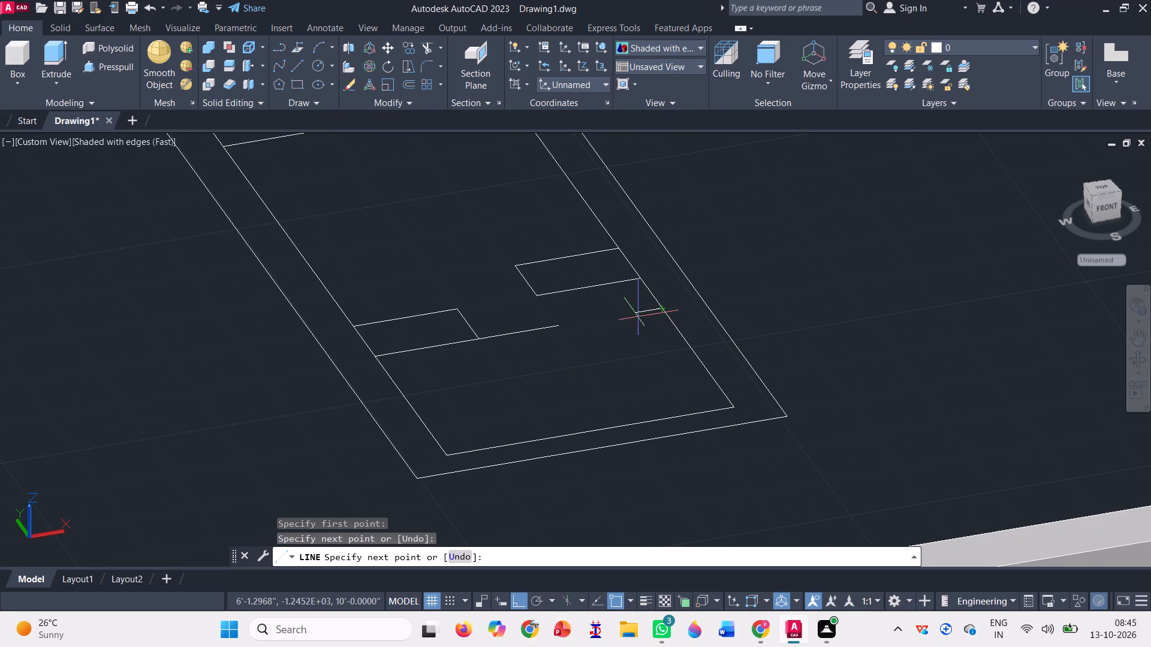
key("space")
Join the staircase's outer outline, both wall end caps and the inner-face lines into one polyline.
scroll(596, 338, "down", 2)
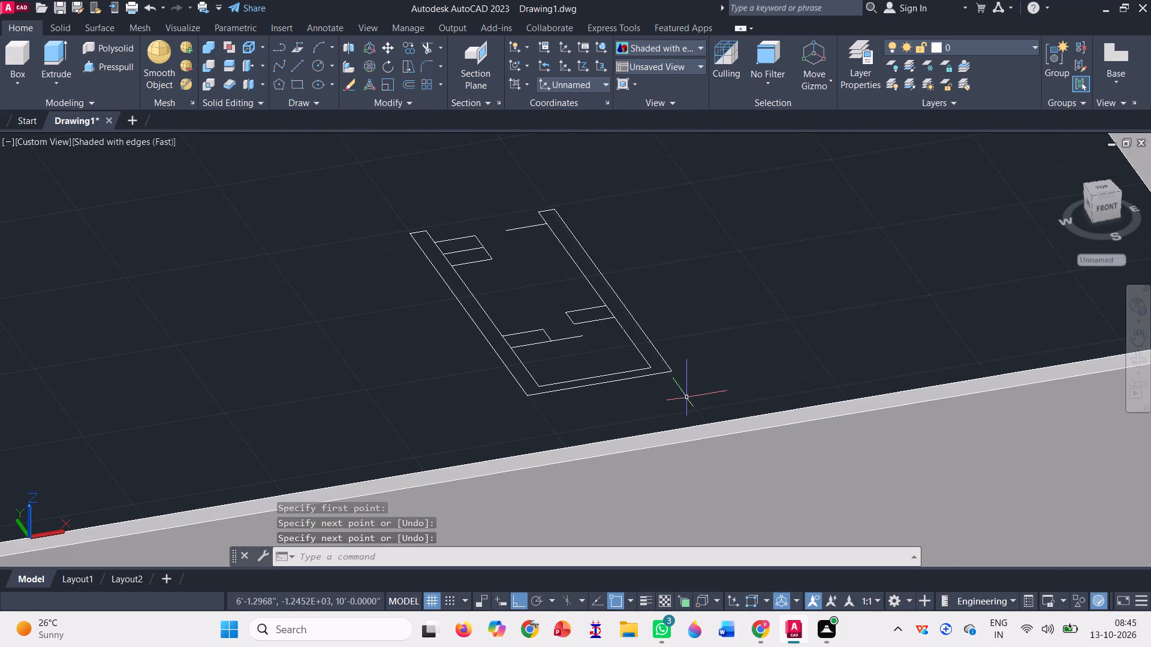
left_click(686, 395)
left_click(635, 301)
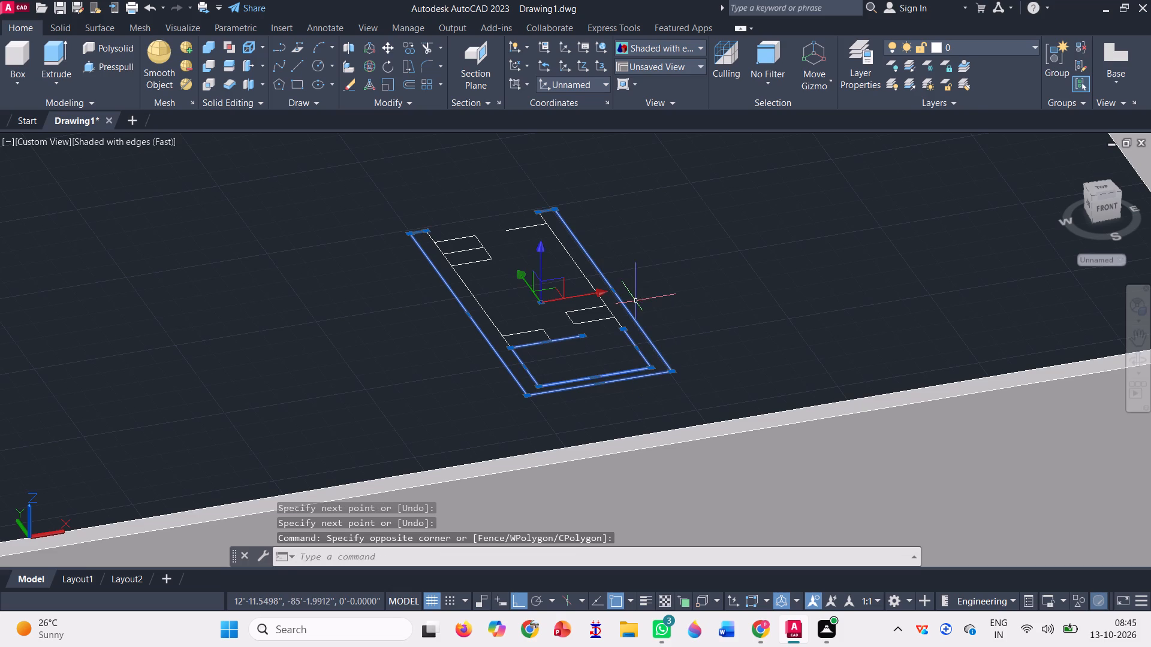
left_click(567, 248)
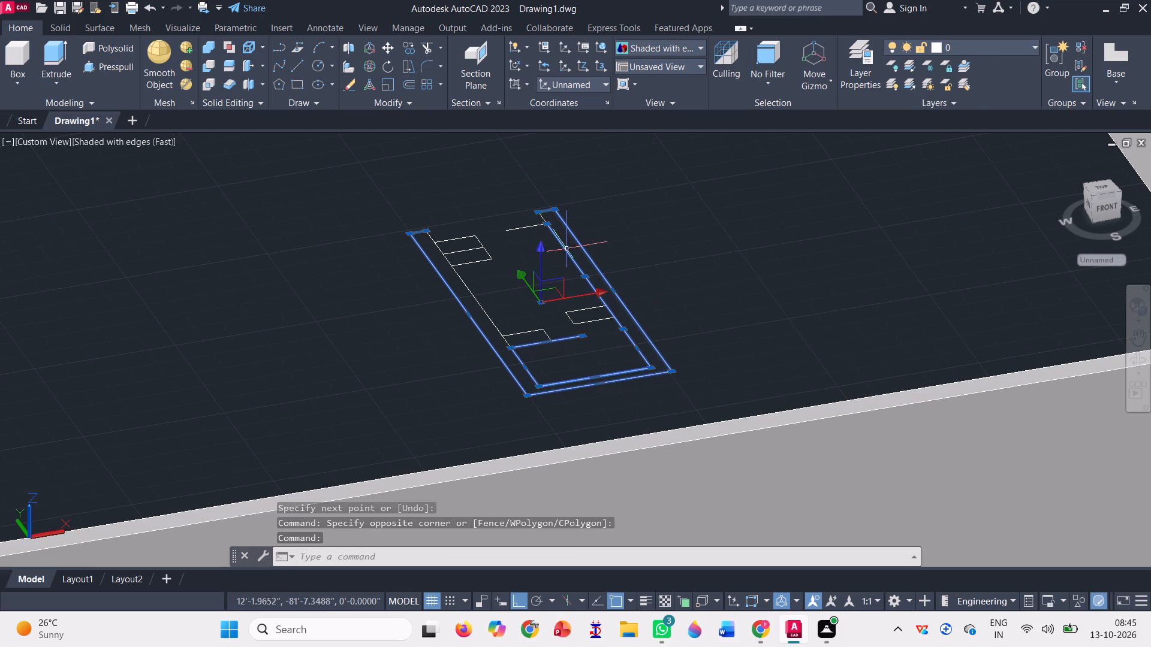
left_click(463, 284)
scroll(422, 219, "up", 5)
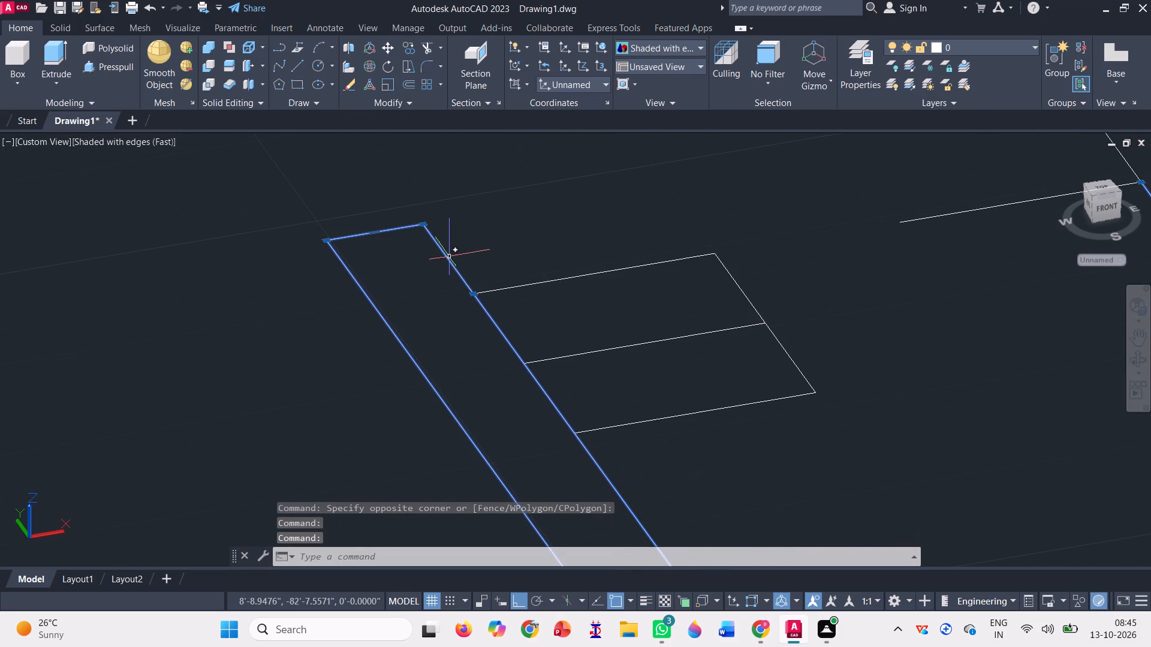
left_click(449, 255)
scroll(391, 270, "down", 1)
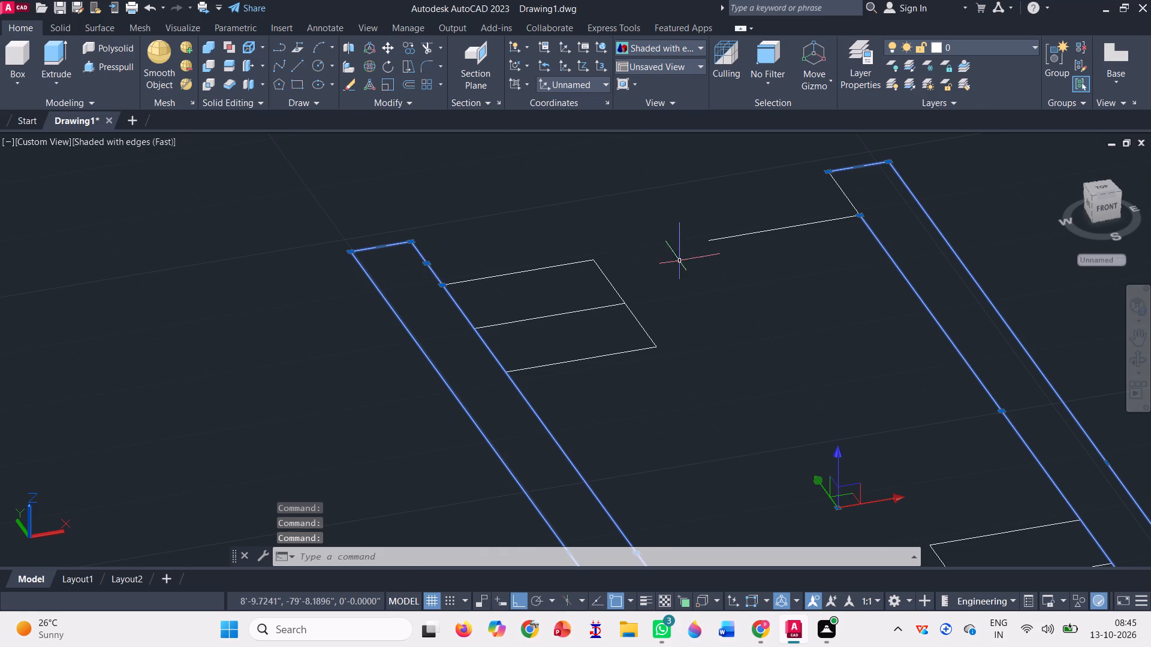
scroll(873, 213, "up", 2)
left_click(816, 174)
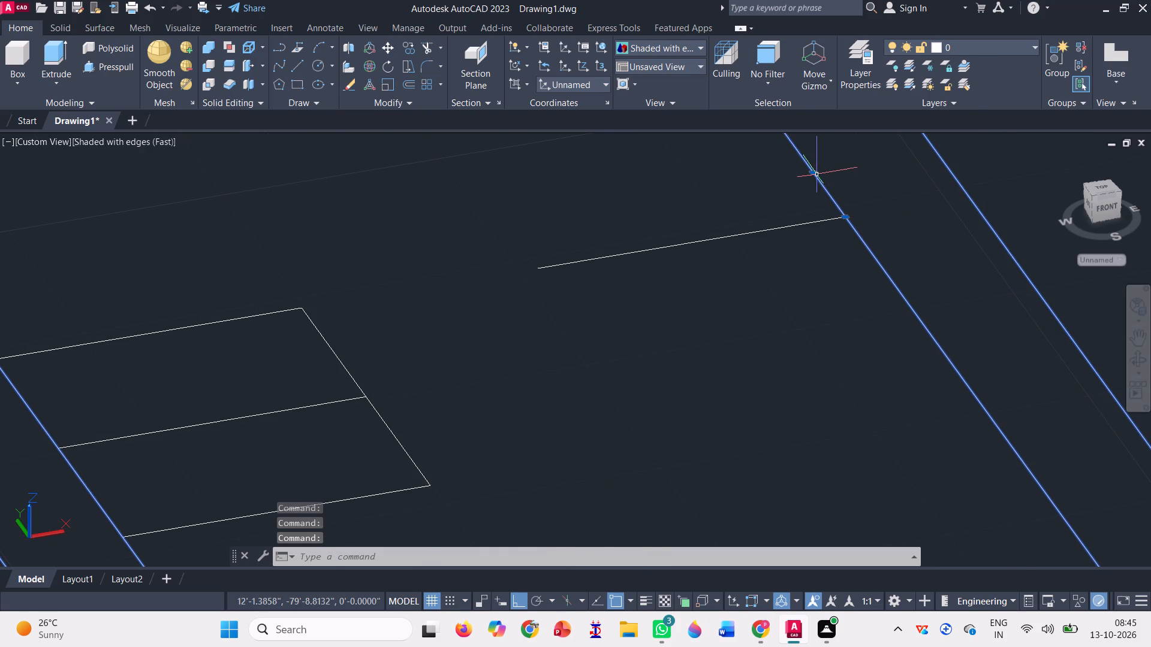
scroll(666, 259, "down", 3)
key("j")
key("Return")
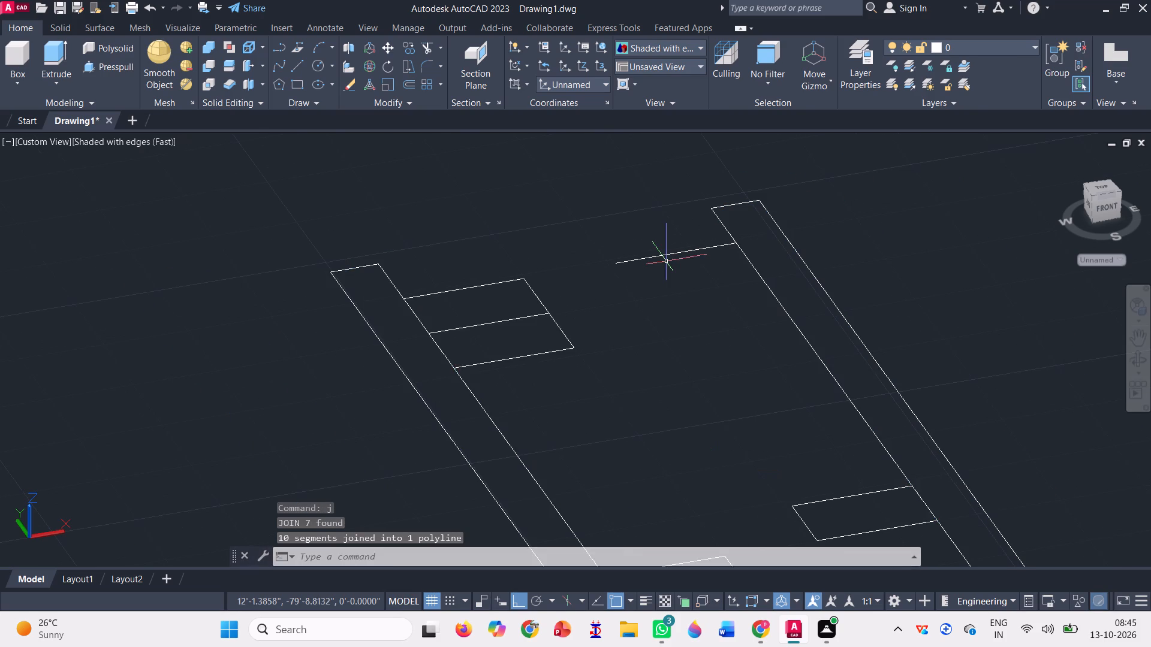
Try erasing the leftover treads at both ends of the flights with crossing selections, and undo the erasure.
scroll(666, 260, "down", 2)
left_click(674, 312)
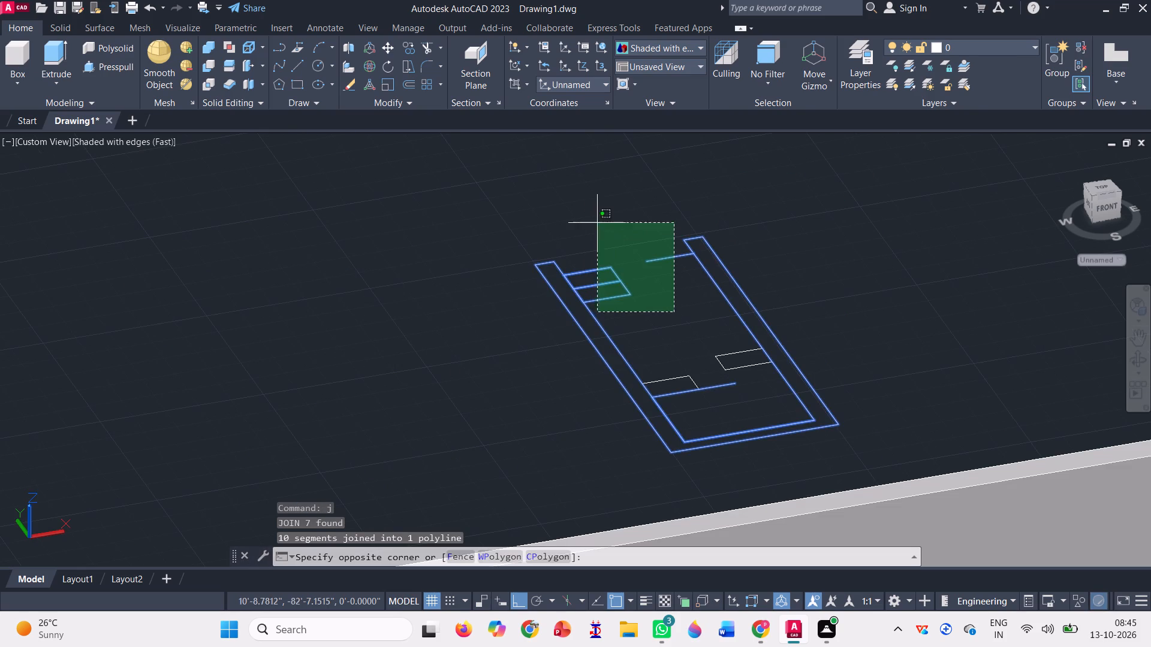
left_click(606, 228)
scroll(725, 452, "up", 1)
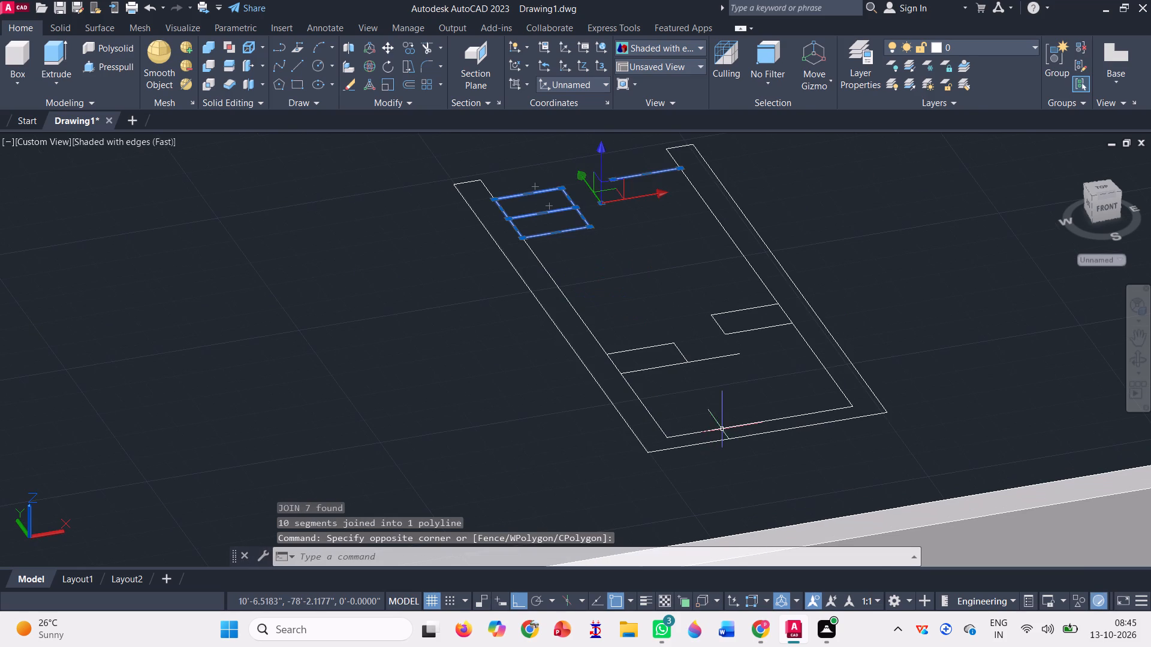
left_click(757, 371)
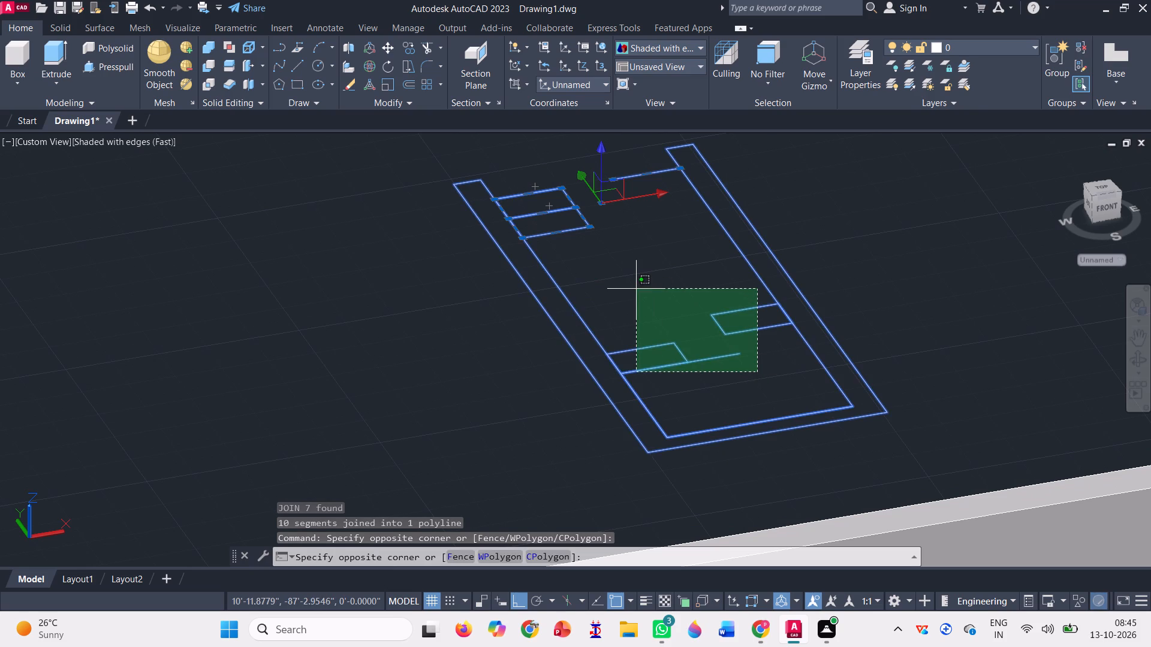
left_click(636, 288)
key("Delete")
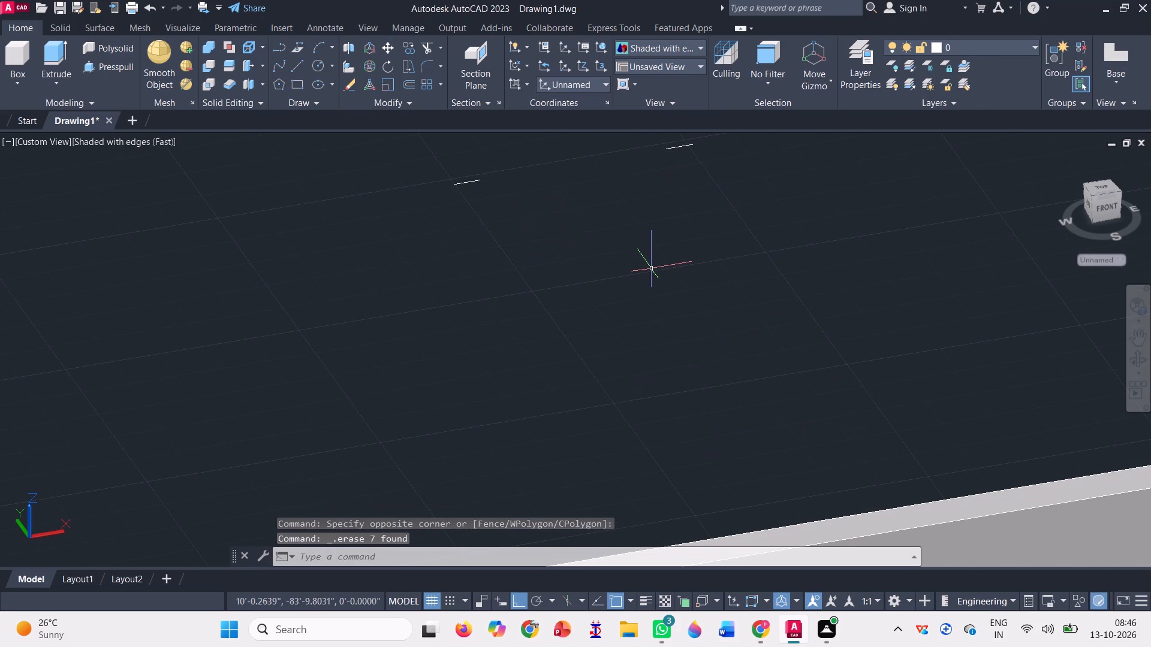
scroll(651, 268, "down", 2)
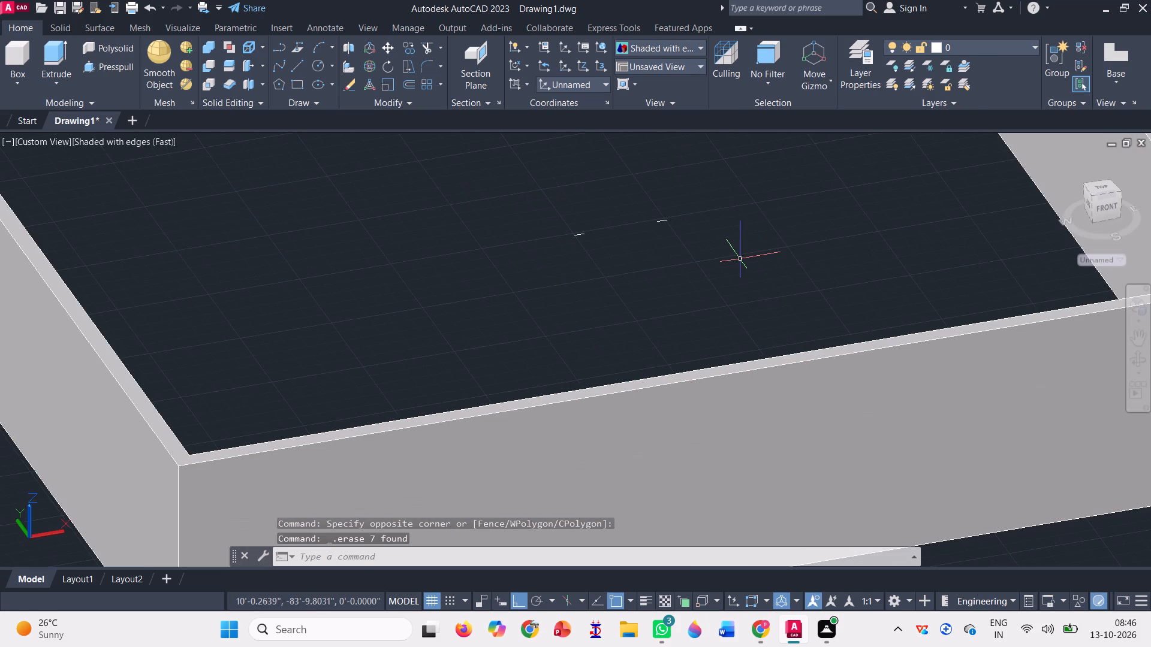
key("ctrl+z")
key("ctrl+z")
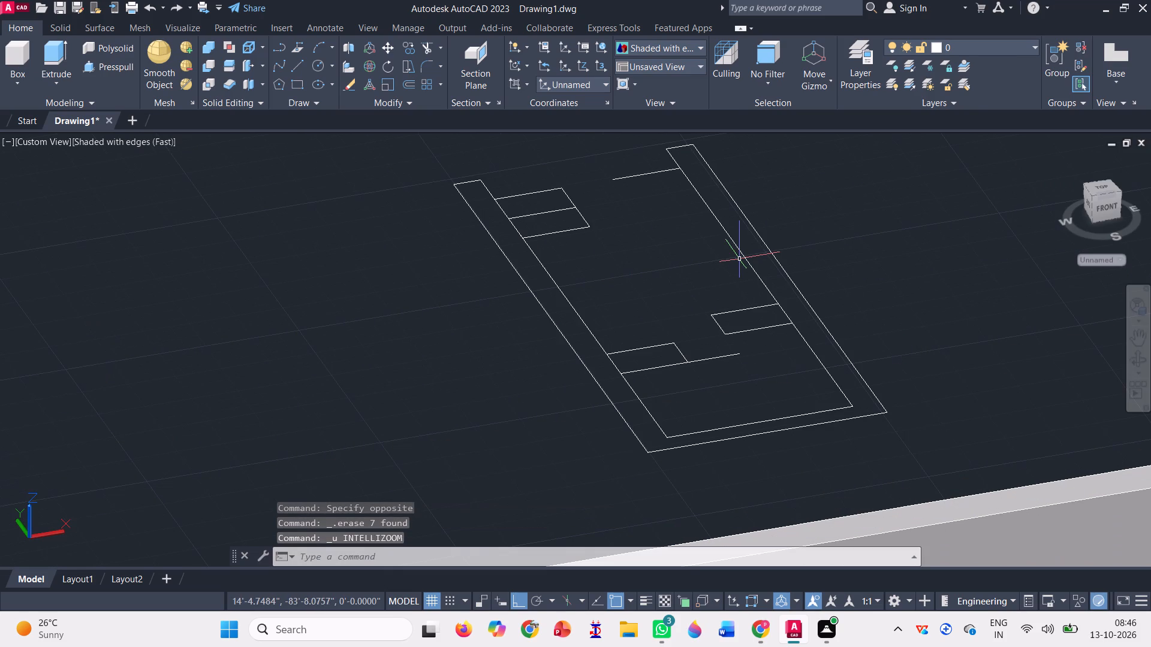
Erase the leftover tread rectangles and edge lines at the north ends of both stair flights, keeping the wall outline.
left_click(571, 201)
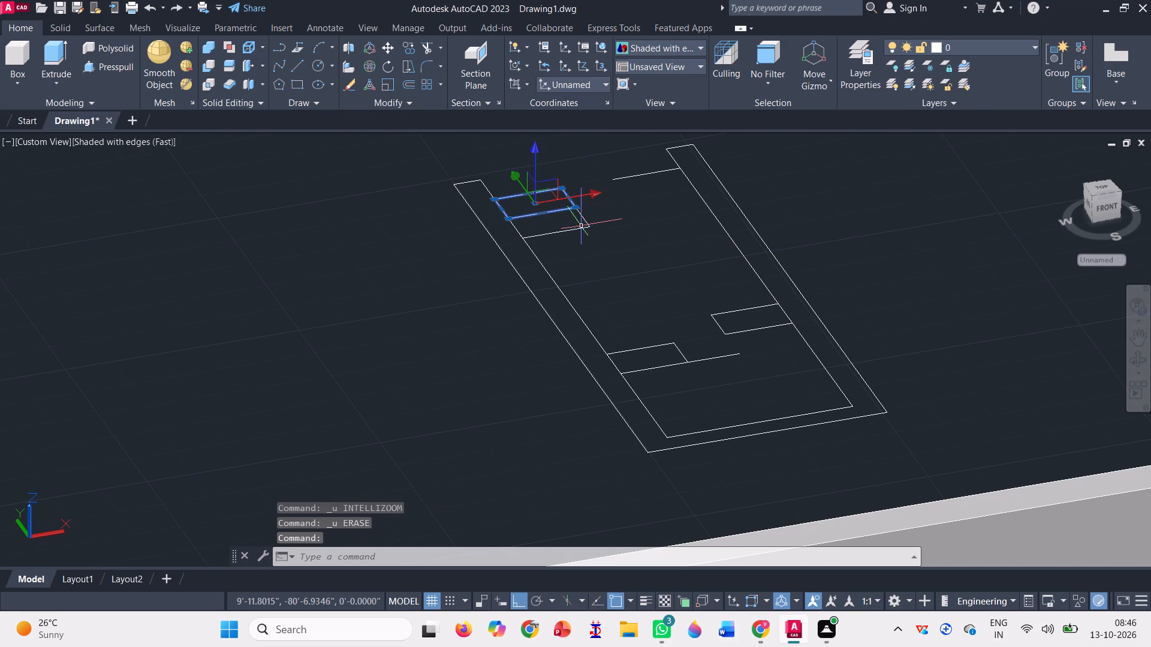
left_click(584, 225)
key("Delete")
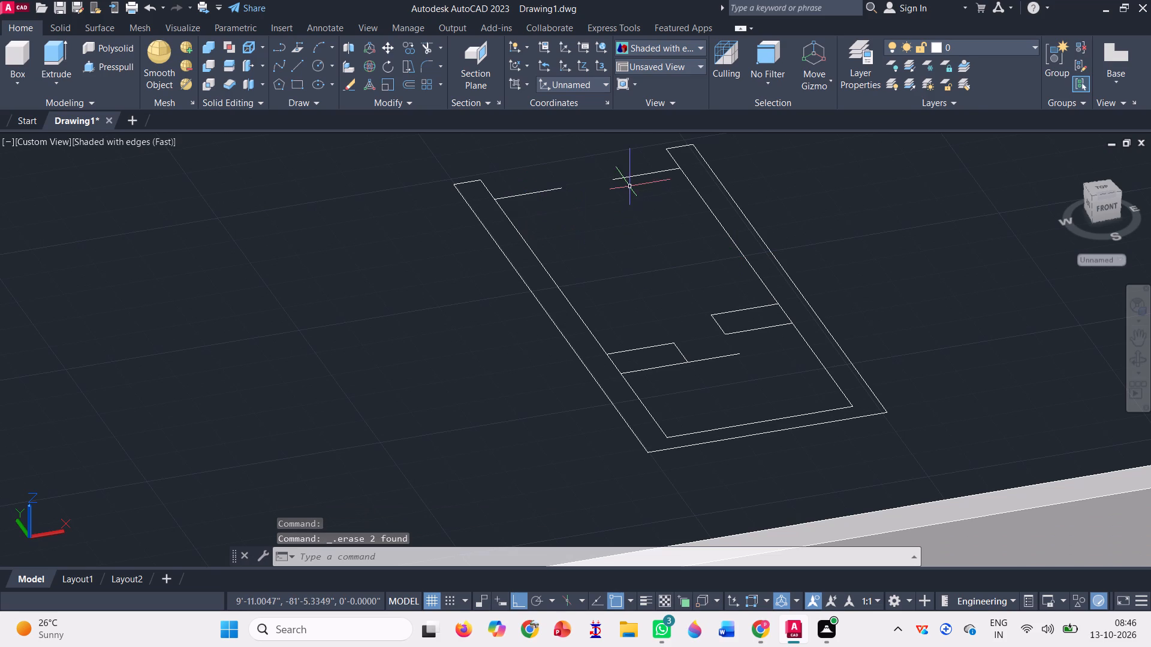
left_click(628, 170)
left_click(622, 205)
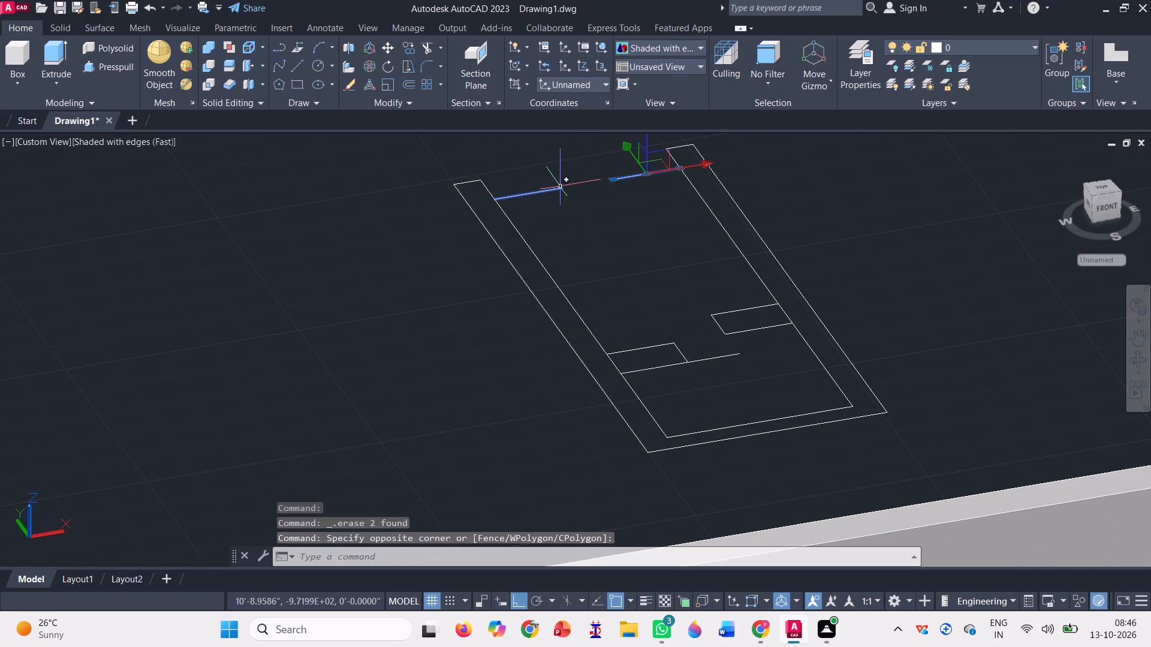
left_click(559, 186)
key("Delete")
key("Delete")
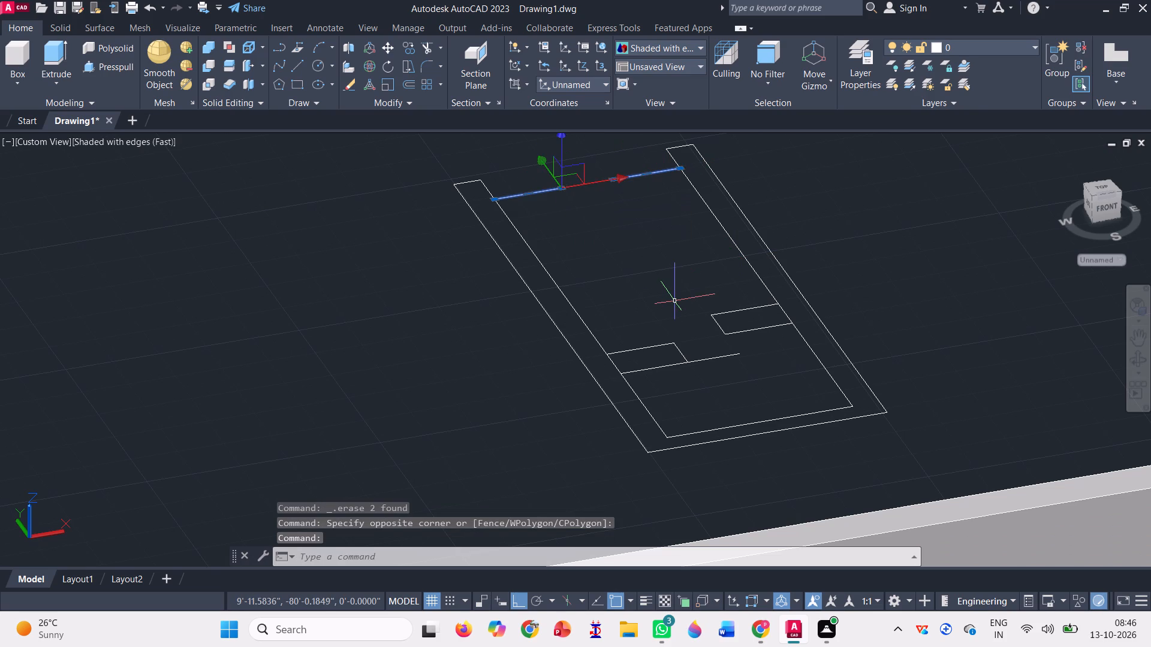
key("Delete")
Erase the two remaining tread rectangles inside the staircase's U-shaped wall outline, one beside each side wall.
left_click(698, 380)
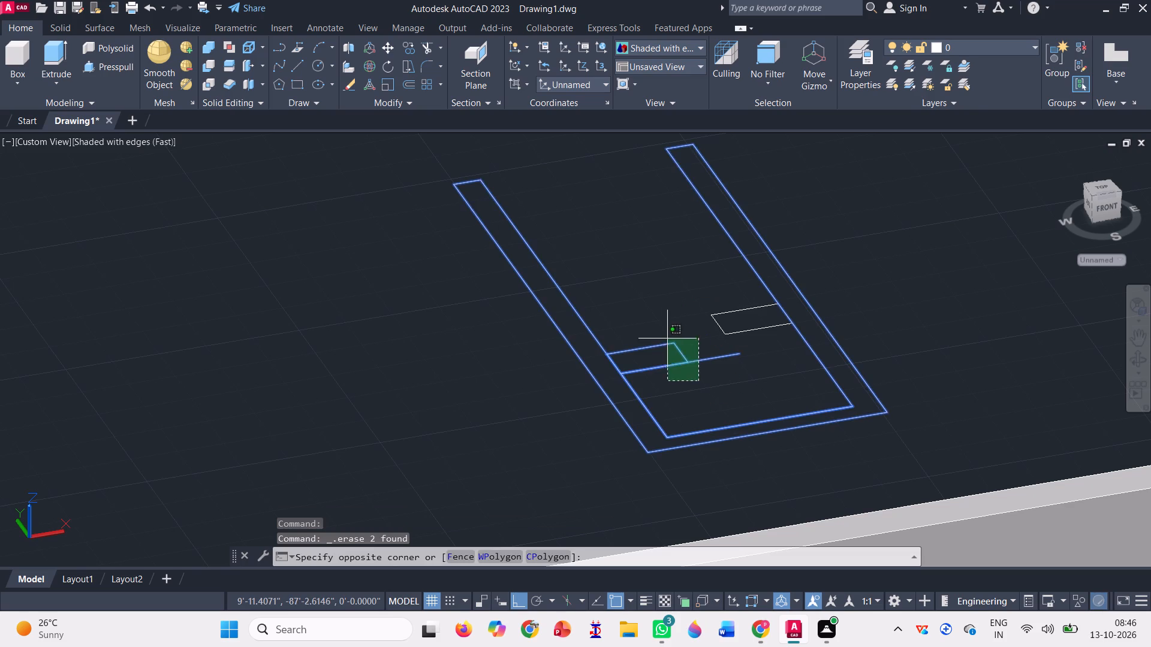
left_click(665, 332)
key("Escape")
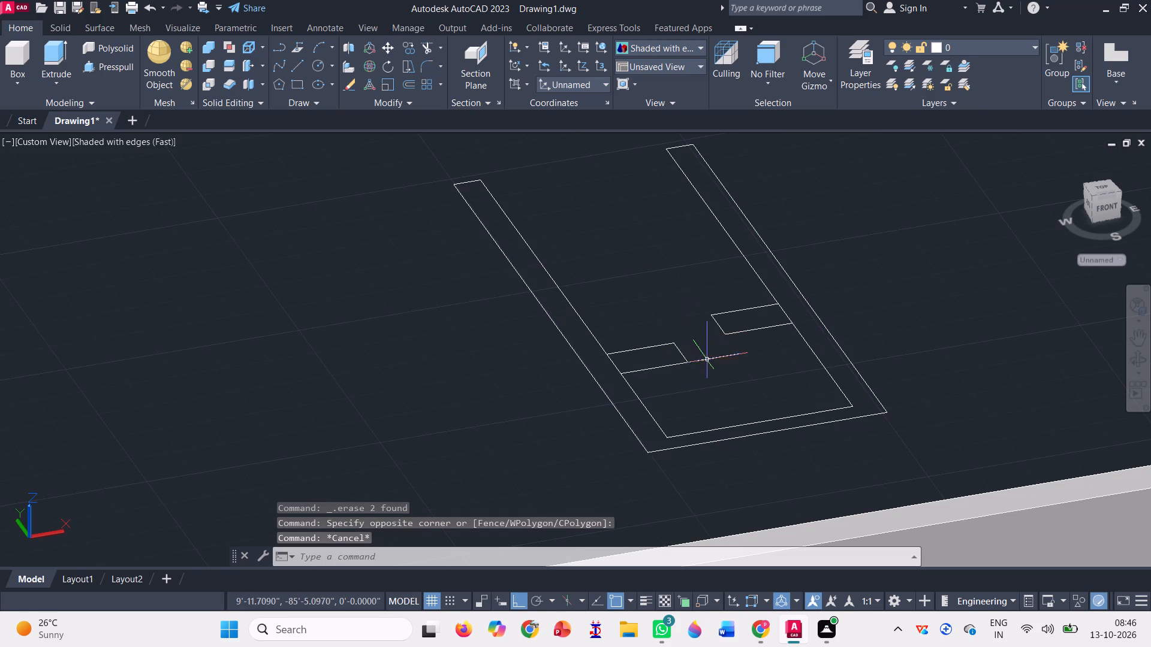
left_click(722, 333)
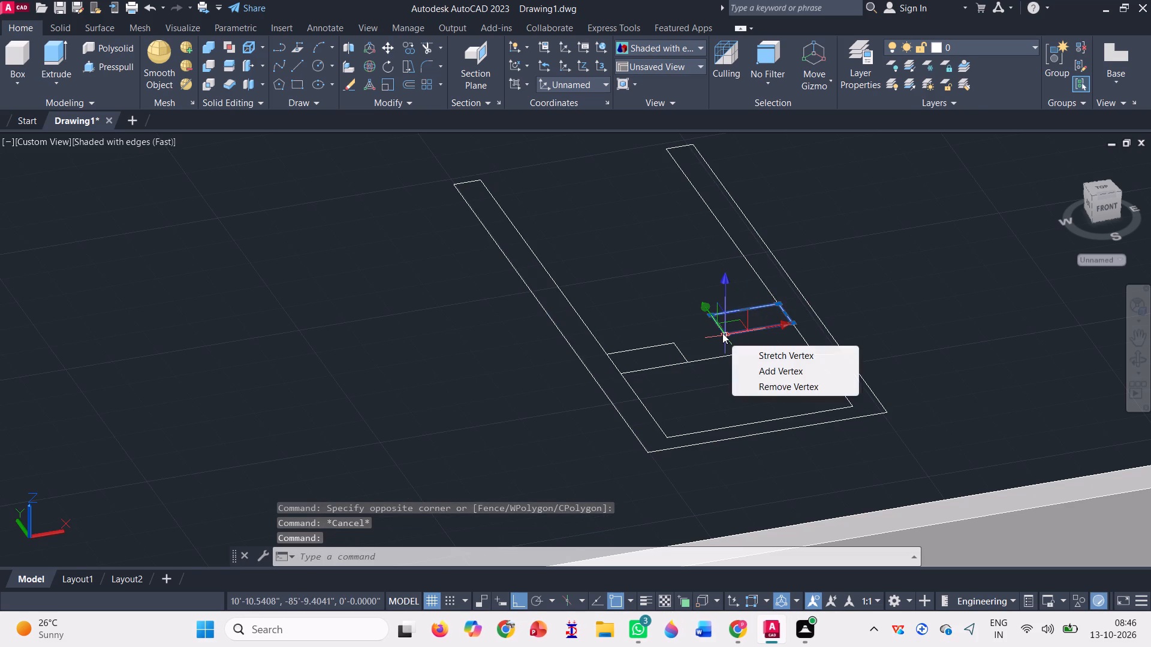
key("Delete")
key("Delete")
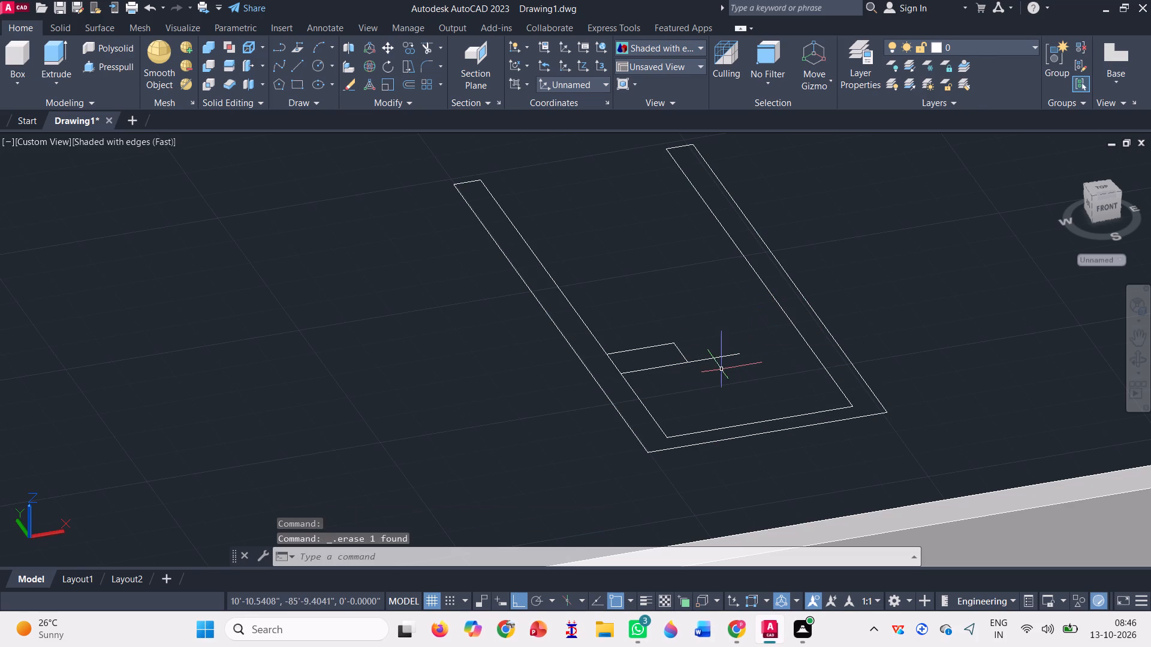
left_click(670, 347)
left_click(664, 330)
key("Delete")
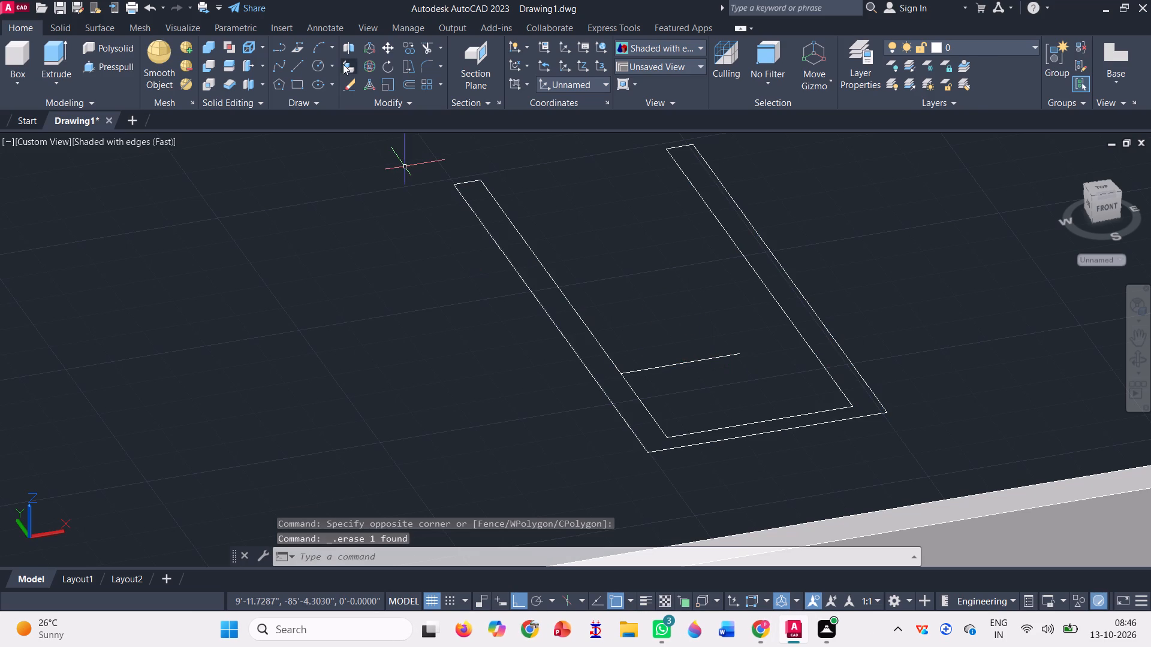
Trim away the last leftover tread line projecting from the west wall's inner face inside the U-shaped outline.
left_click(426, 43)
scroll(681, 389, "up", 2)
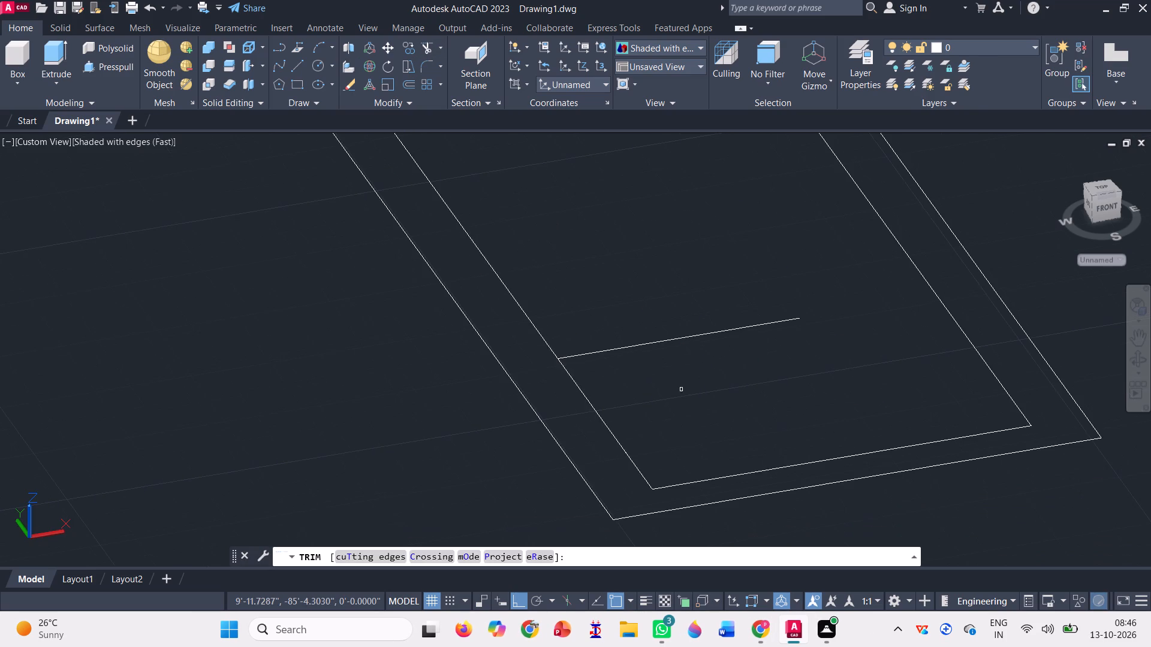
left_click(675, 337)
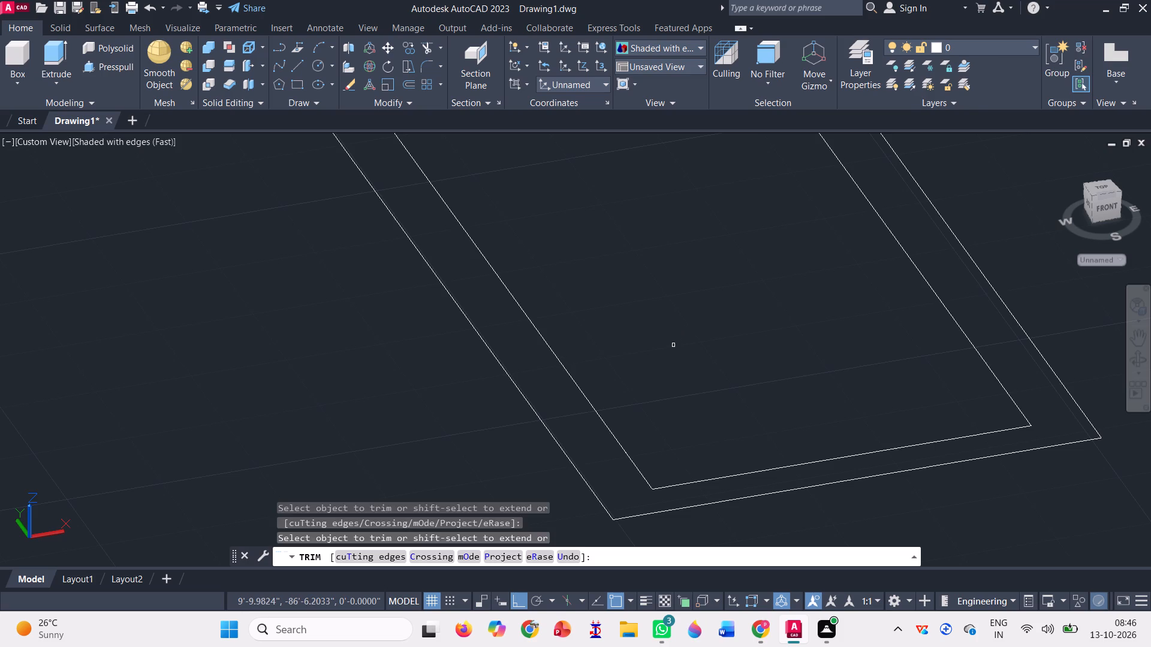
scroll(667, 358, "down", 3)
key("Escape")
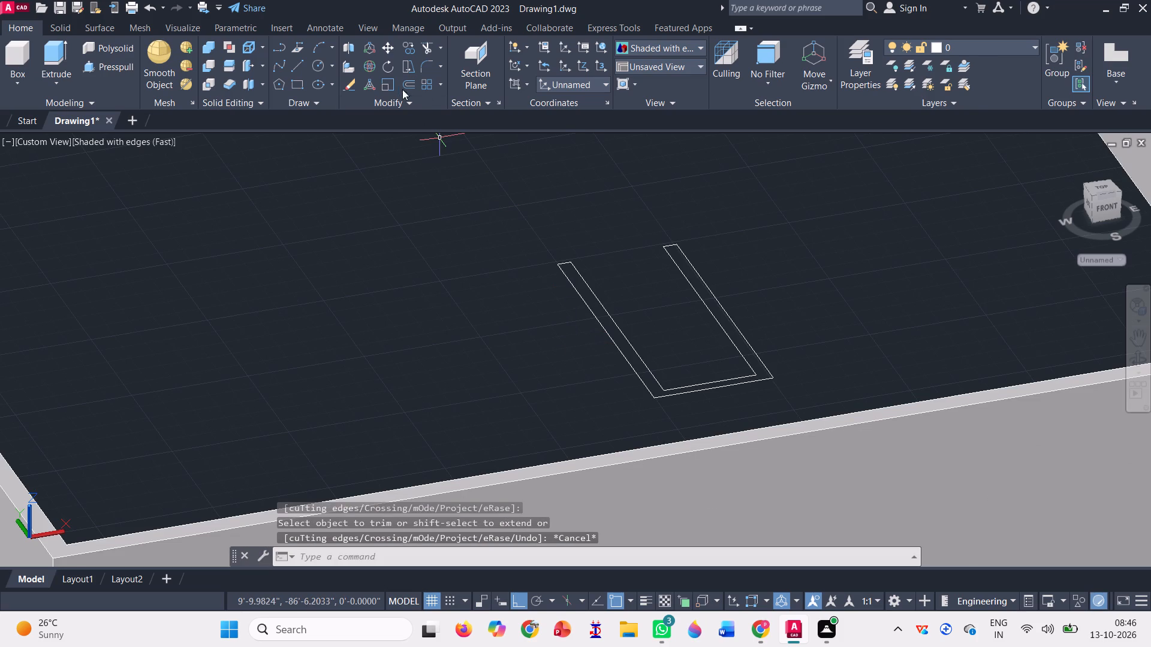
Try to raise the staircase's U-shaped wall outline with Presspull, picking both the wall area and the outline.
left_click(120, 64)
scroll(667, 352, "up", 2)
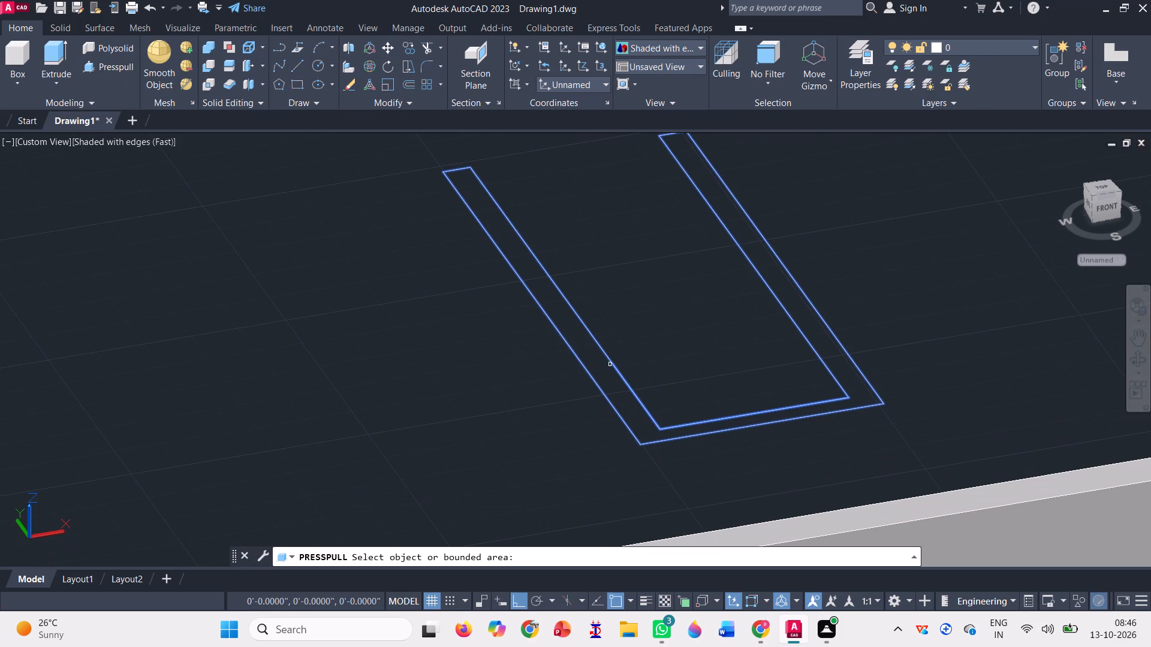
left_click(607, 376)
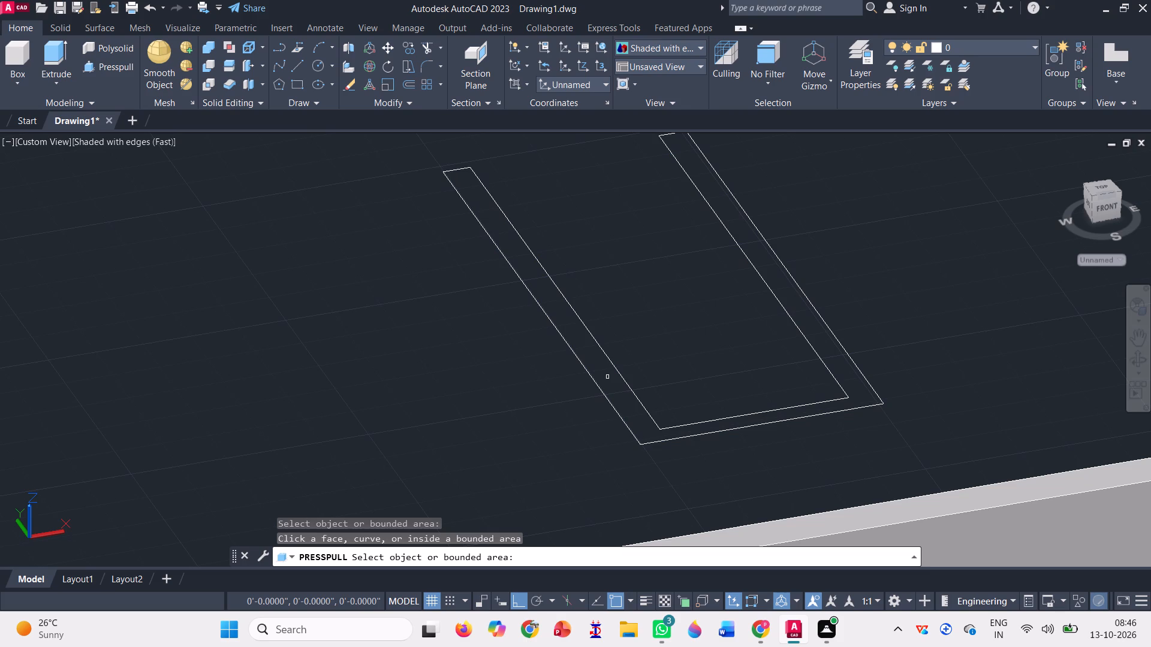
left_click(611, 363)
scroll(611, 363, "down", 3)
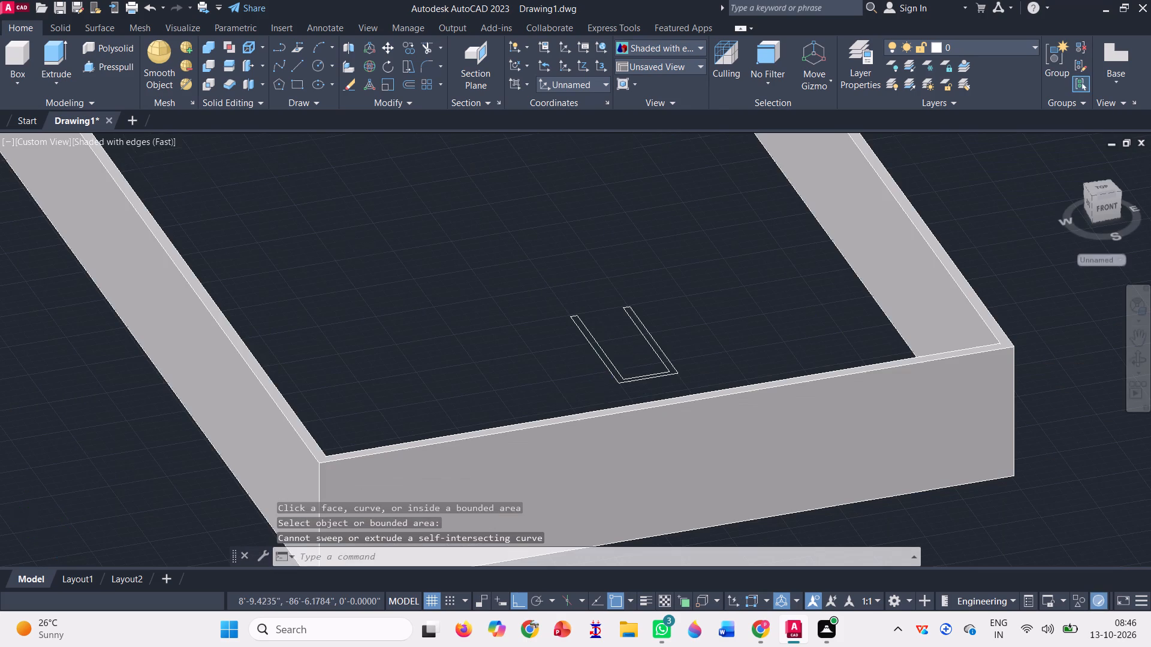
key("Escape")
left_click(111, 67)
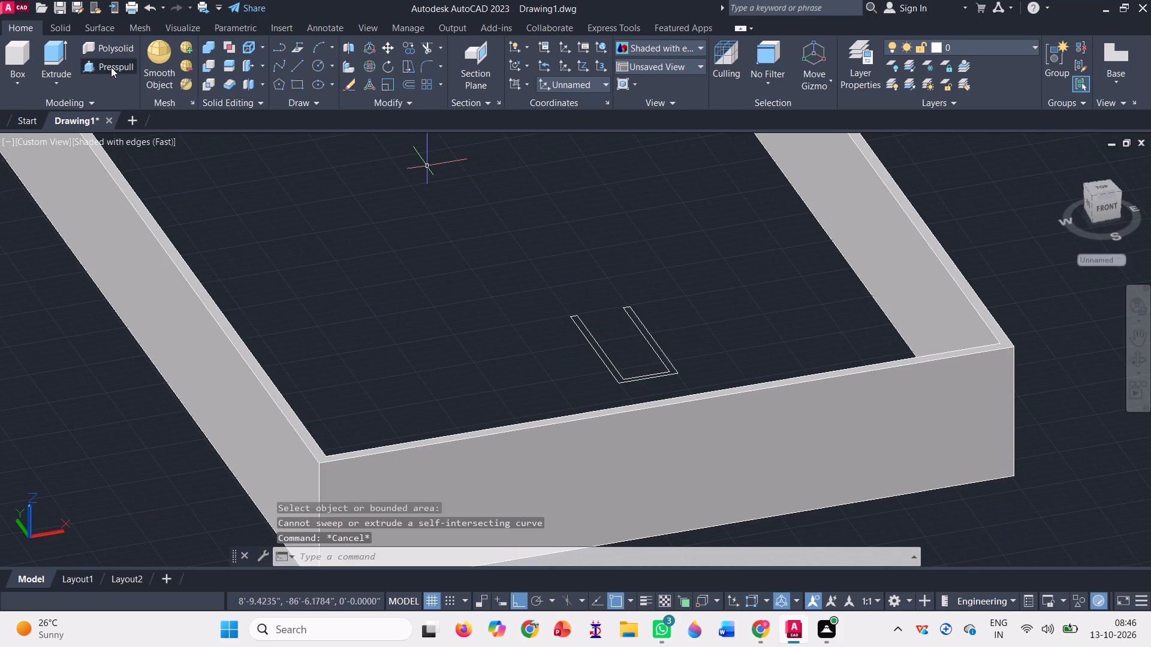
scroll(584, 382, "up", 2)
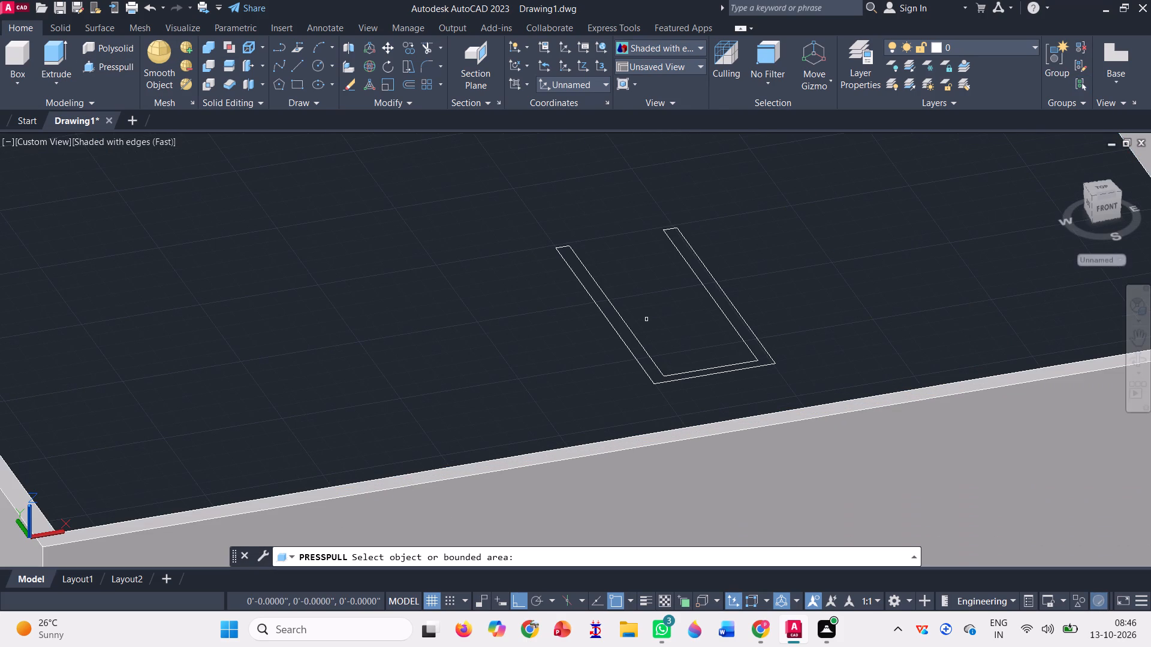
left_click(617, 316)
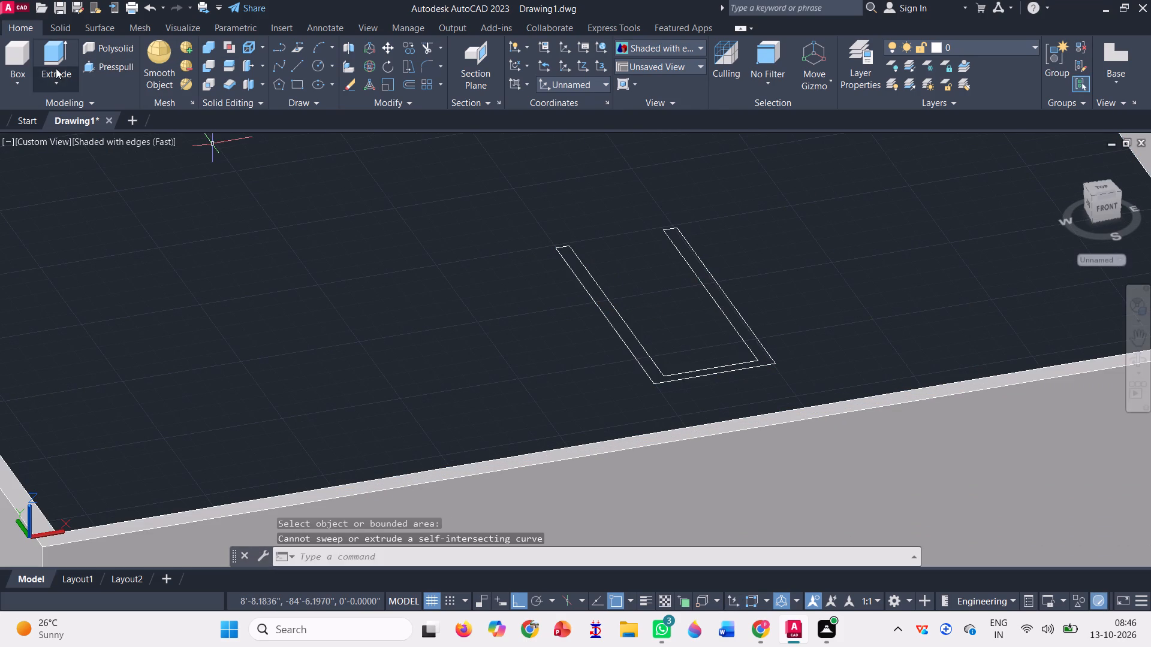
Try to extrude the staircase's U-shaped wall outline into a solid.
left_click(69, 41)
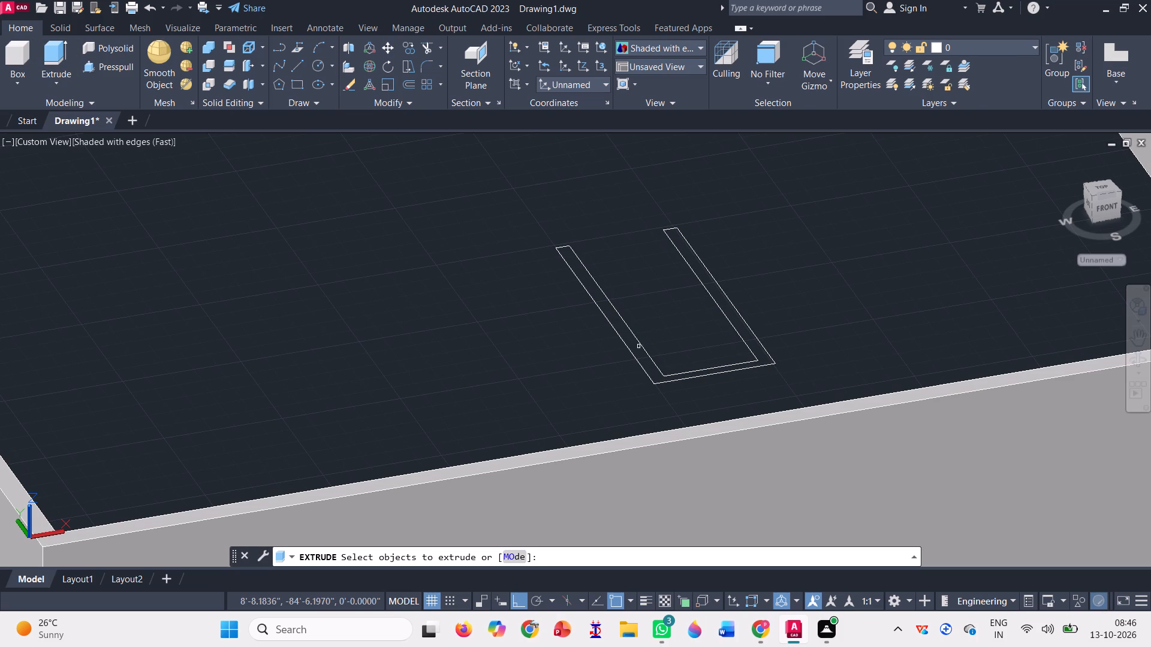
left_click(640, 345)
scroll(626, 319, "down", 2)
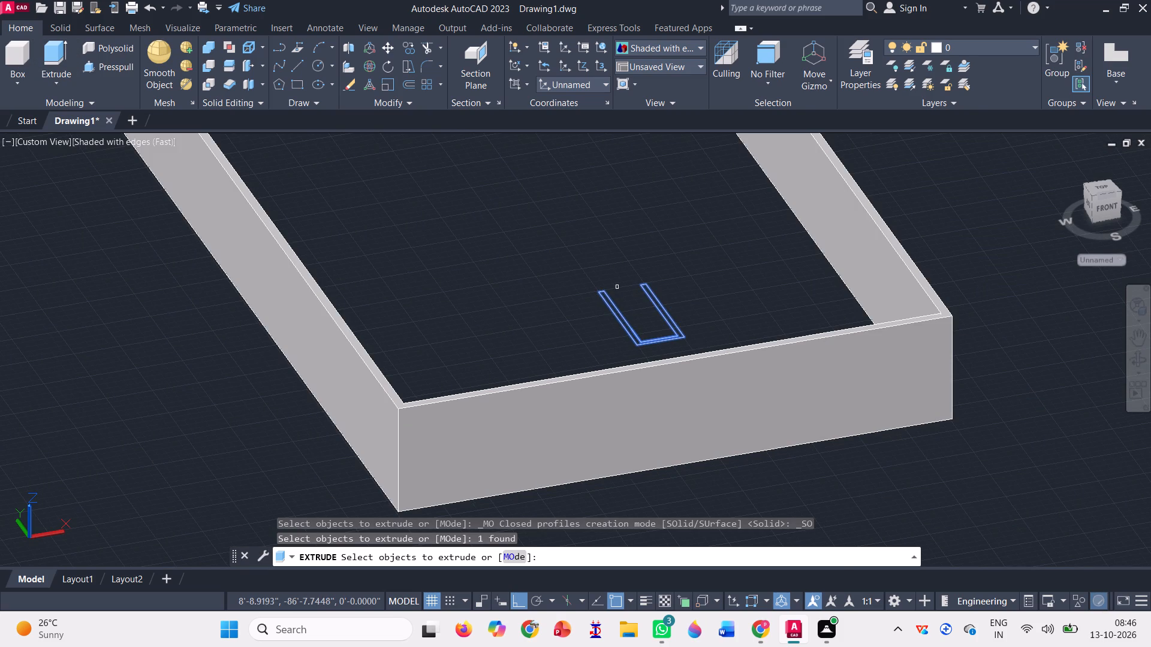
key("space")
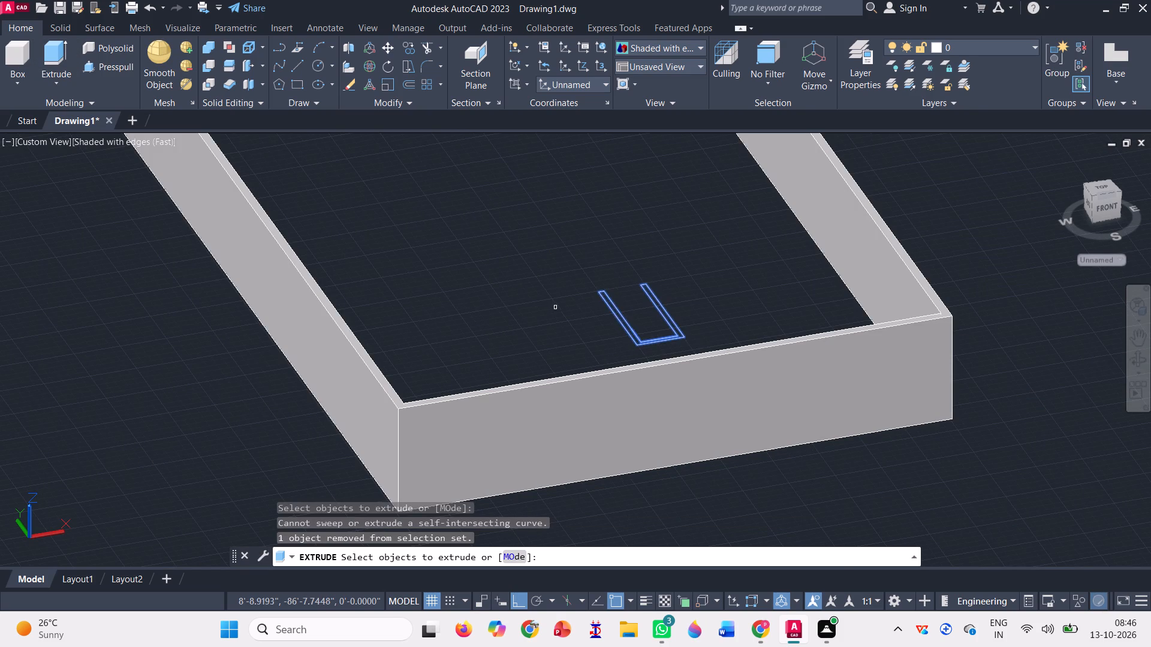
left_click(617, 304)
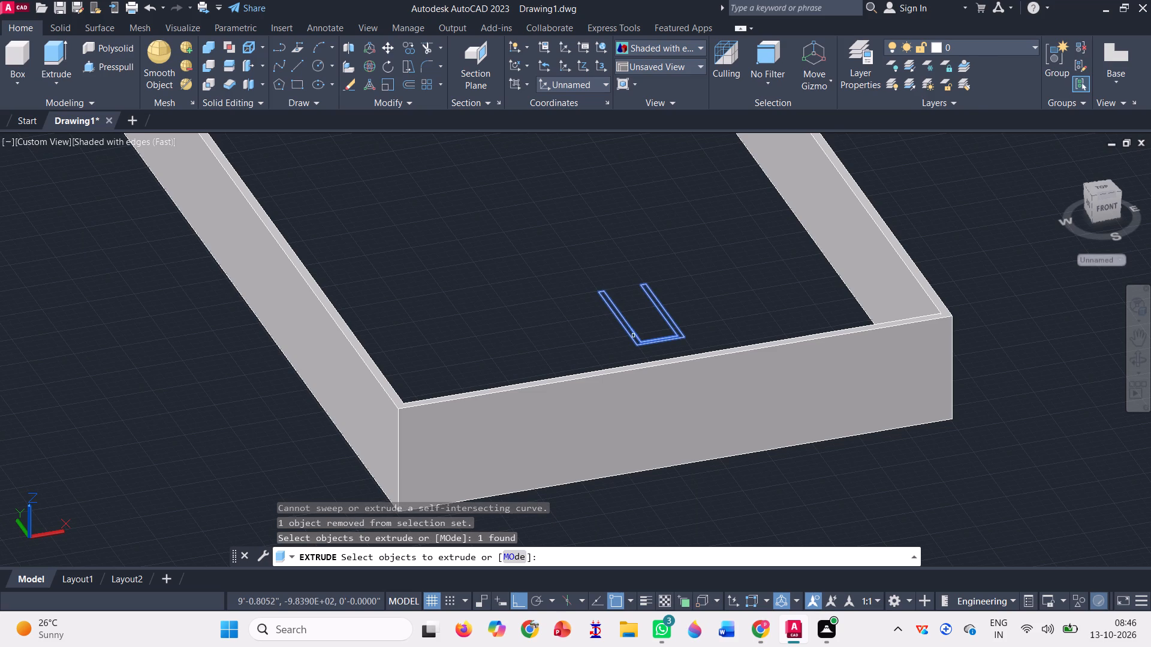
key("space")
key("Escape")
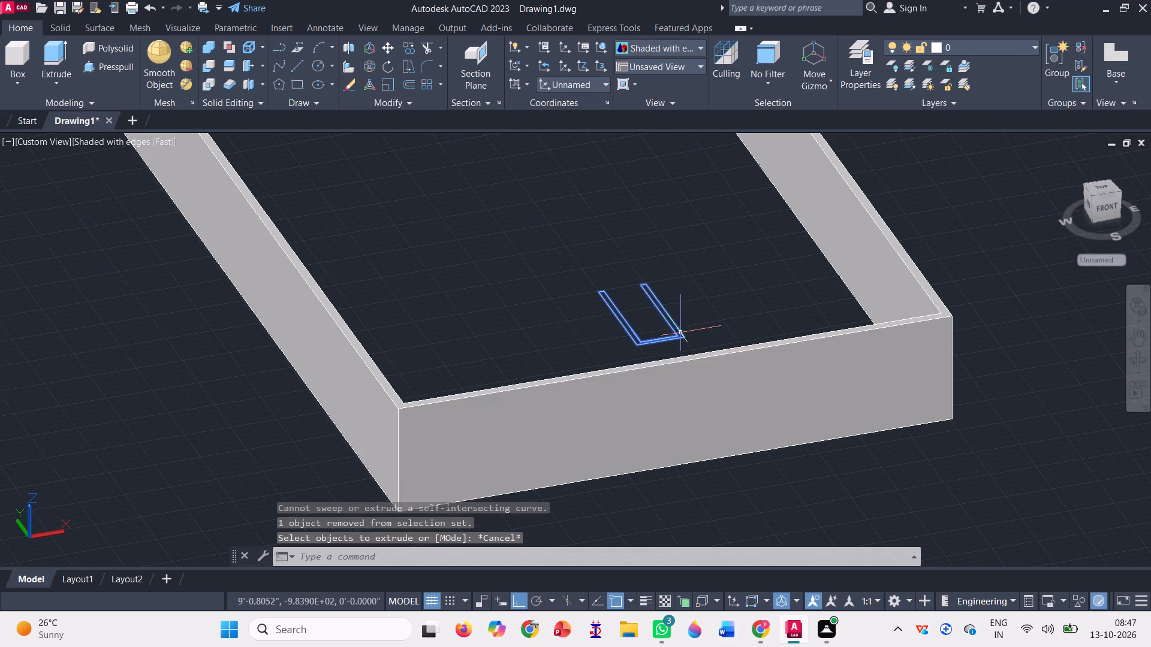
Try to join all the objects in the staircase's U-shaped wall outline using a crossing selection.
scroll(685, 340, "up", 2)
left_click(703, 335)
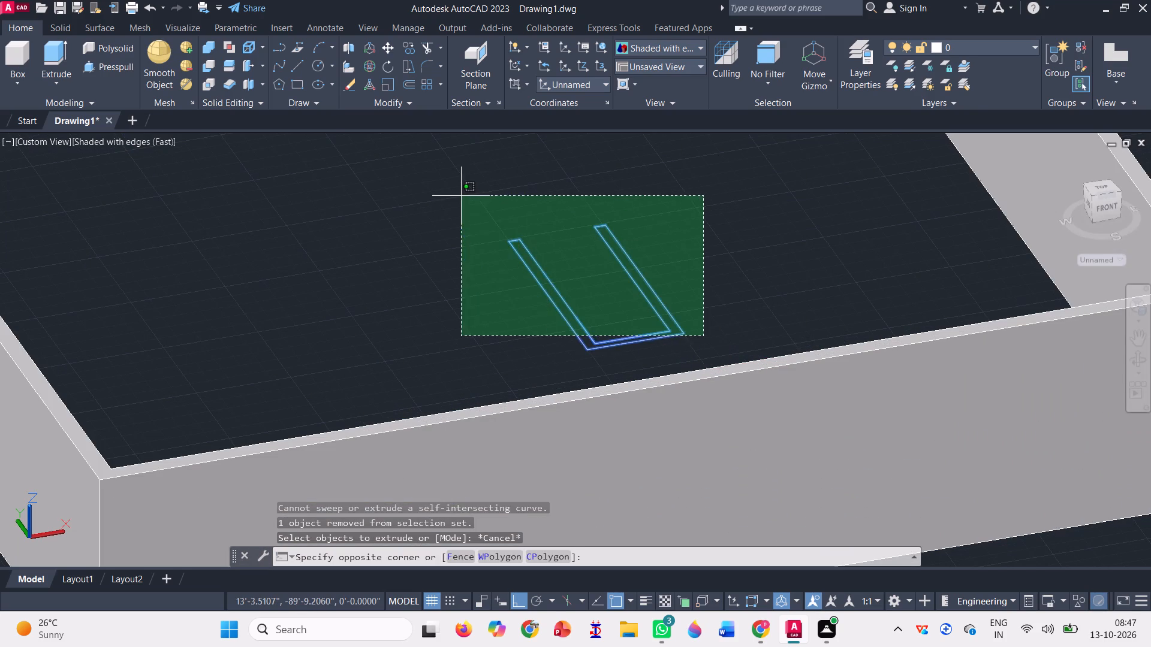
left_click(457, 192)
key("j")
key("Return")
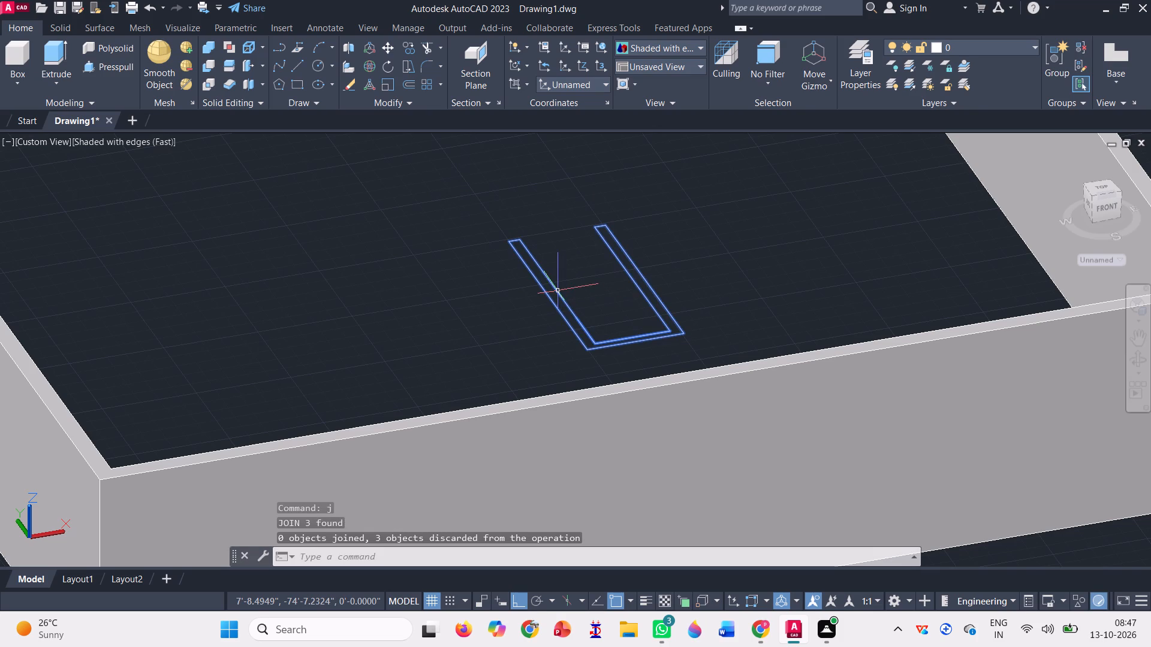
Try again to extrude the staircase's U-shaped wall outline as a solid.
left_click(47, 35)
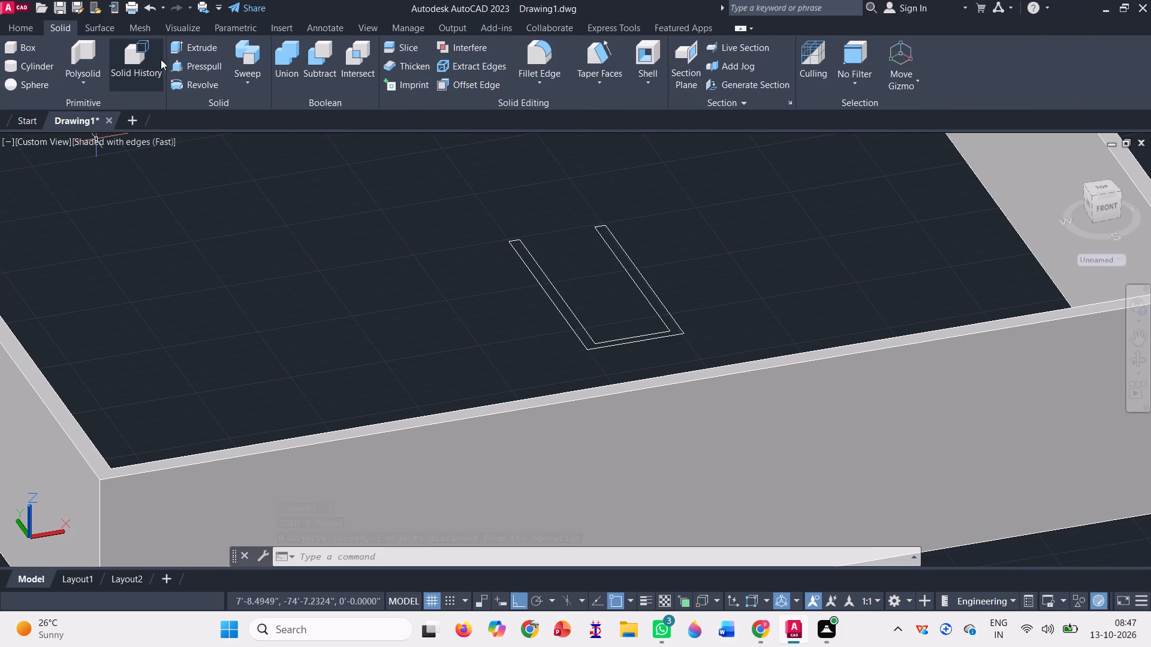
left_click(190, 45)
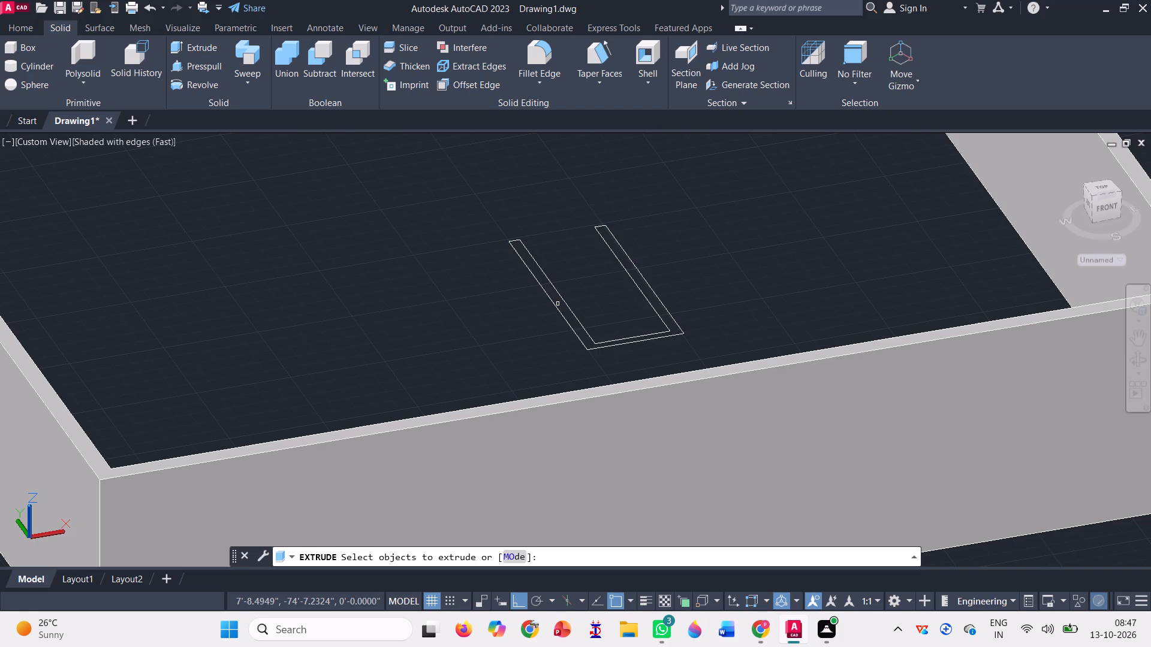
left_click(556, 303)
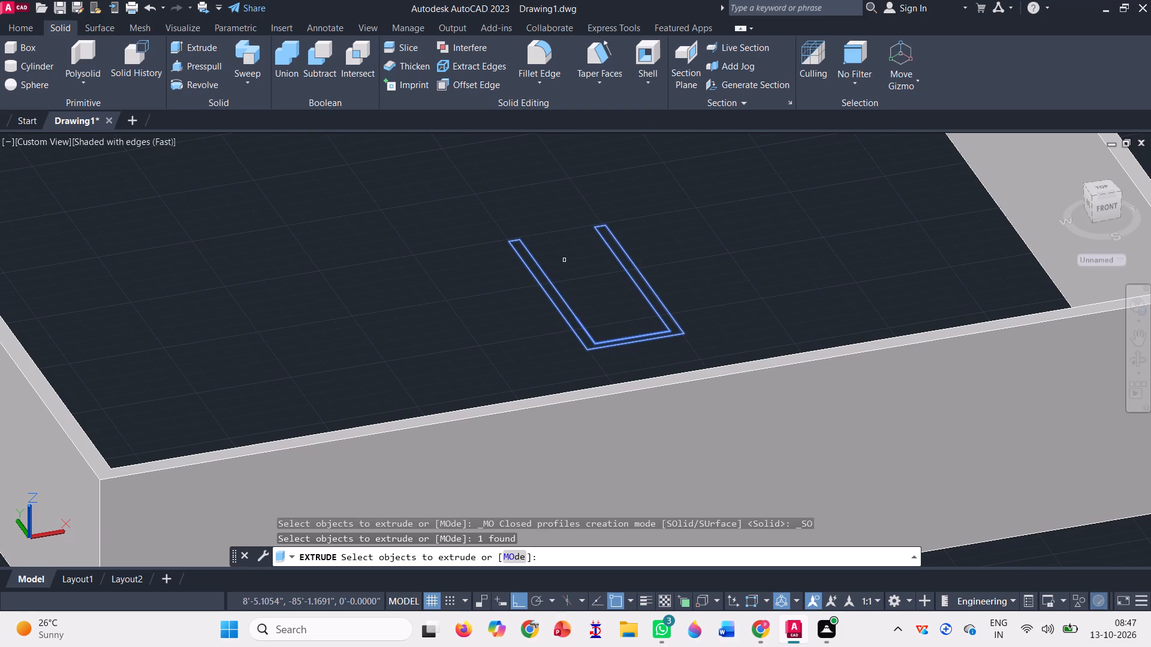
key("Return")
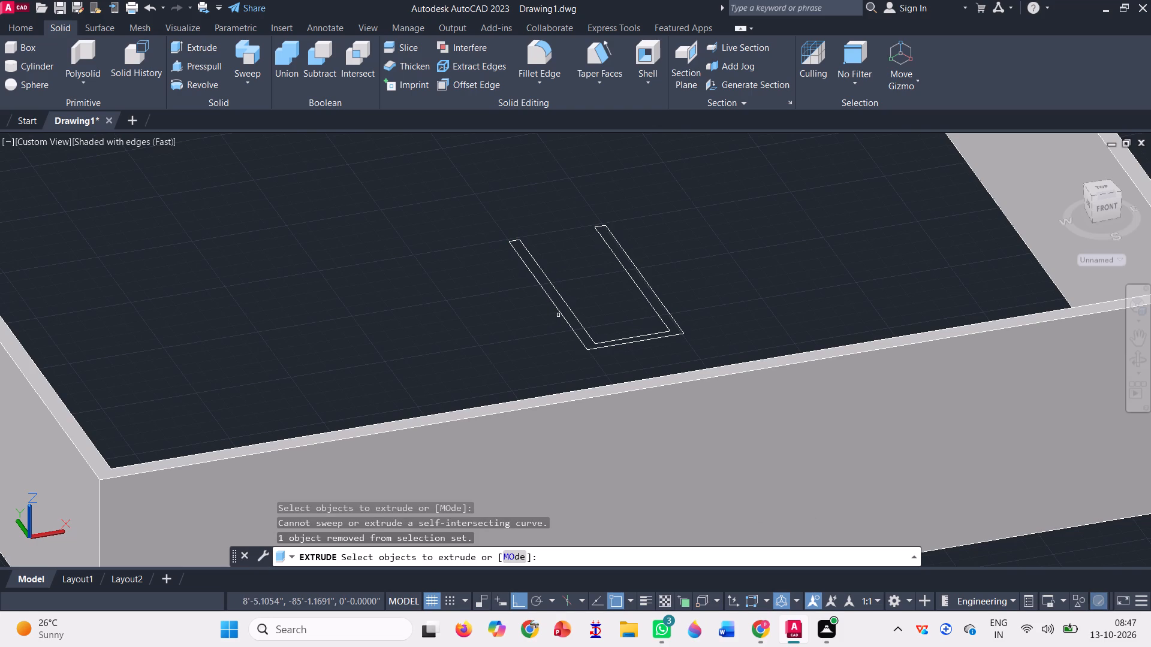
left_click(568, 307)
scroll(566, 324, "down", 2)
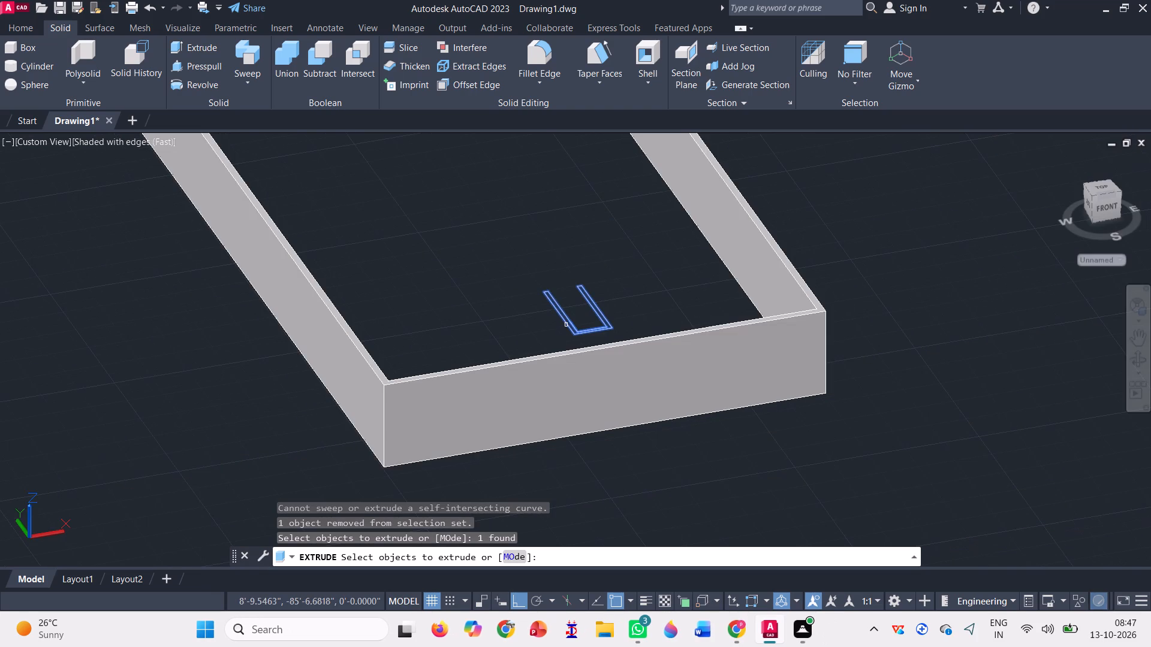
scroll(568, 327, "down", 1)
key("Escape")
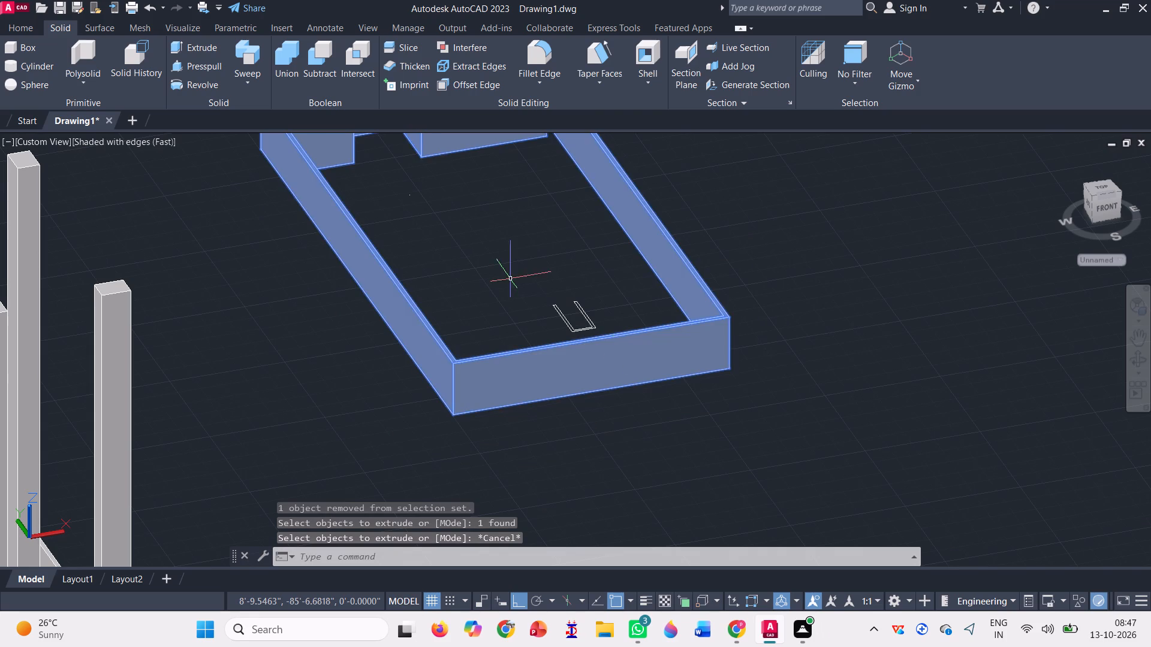
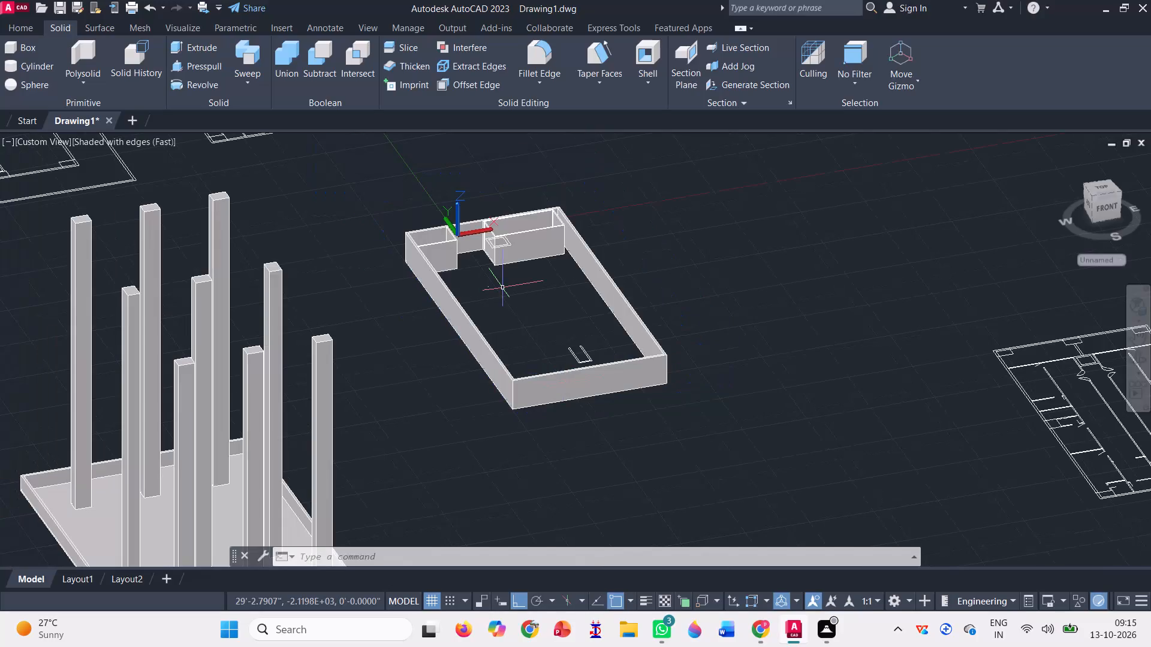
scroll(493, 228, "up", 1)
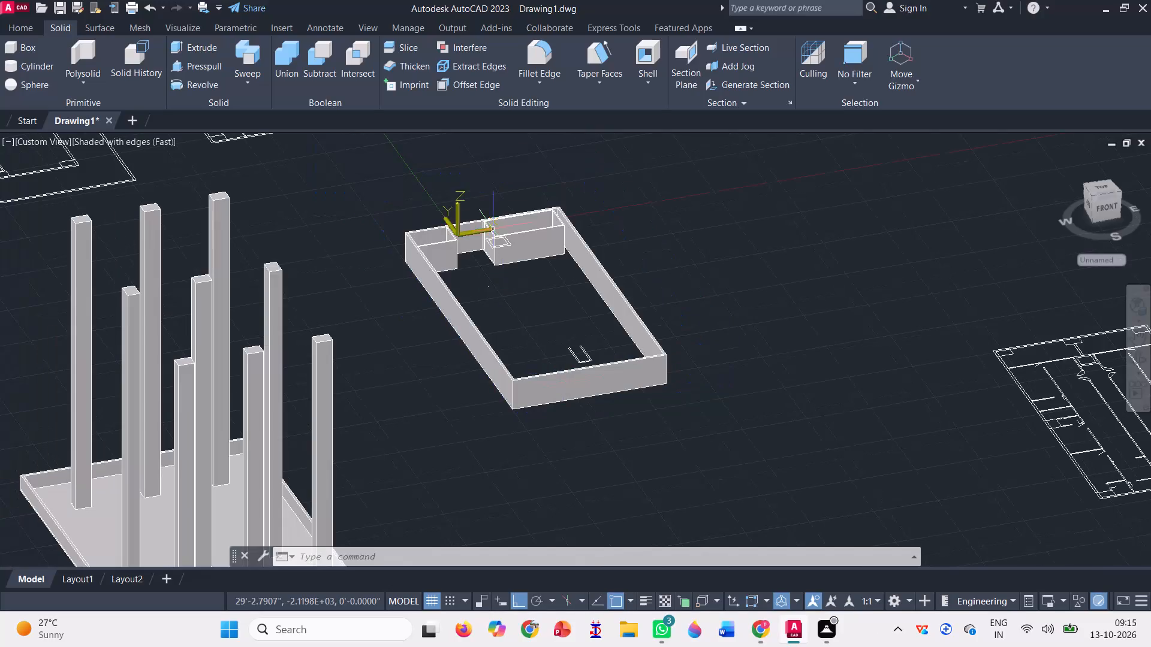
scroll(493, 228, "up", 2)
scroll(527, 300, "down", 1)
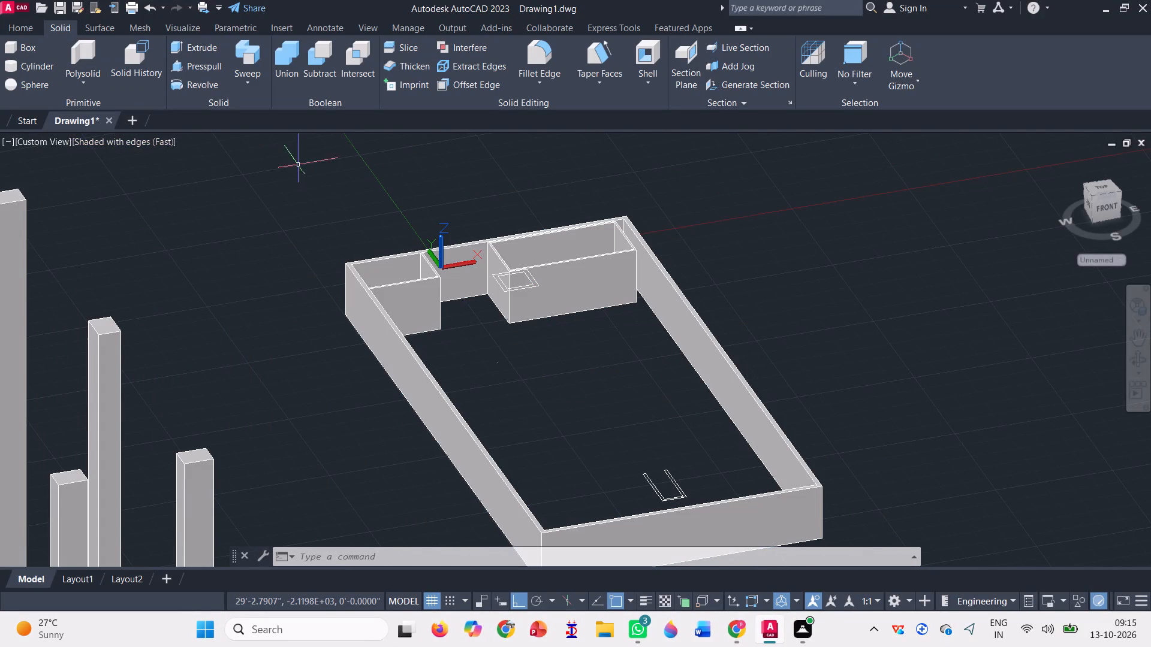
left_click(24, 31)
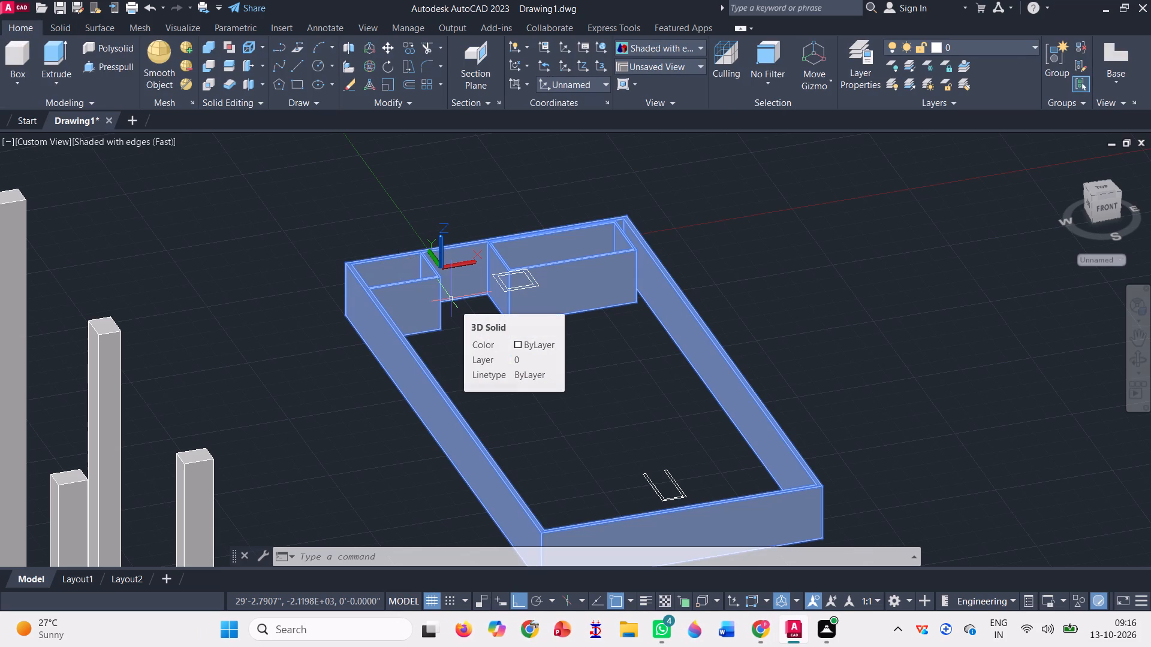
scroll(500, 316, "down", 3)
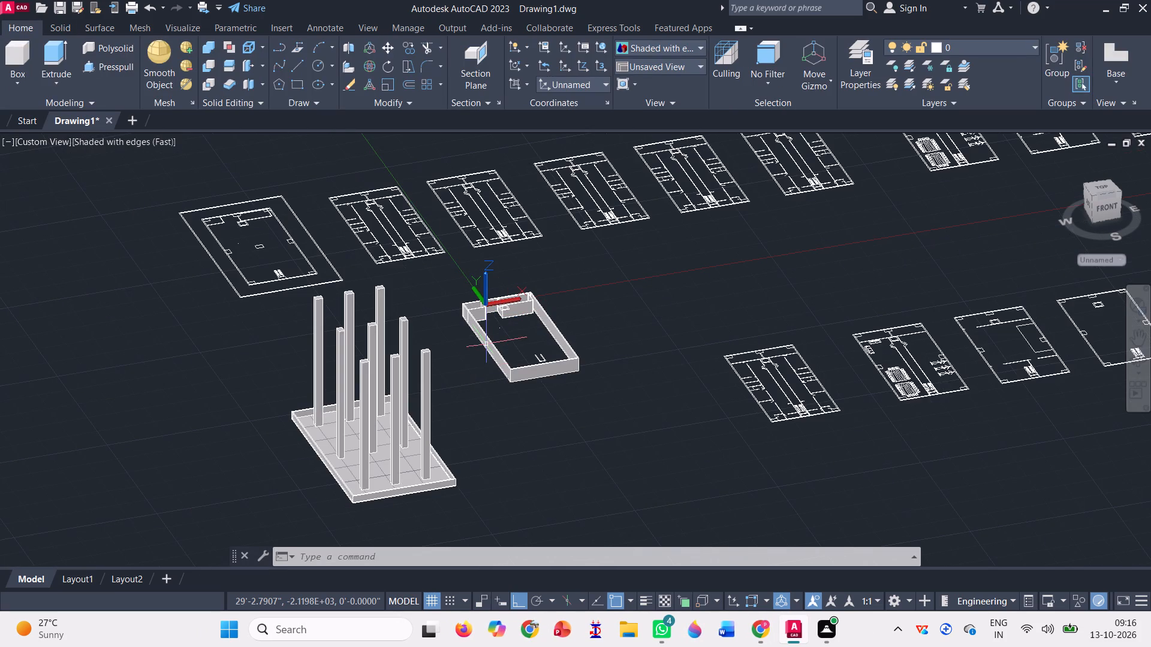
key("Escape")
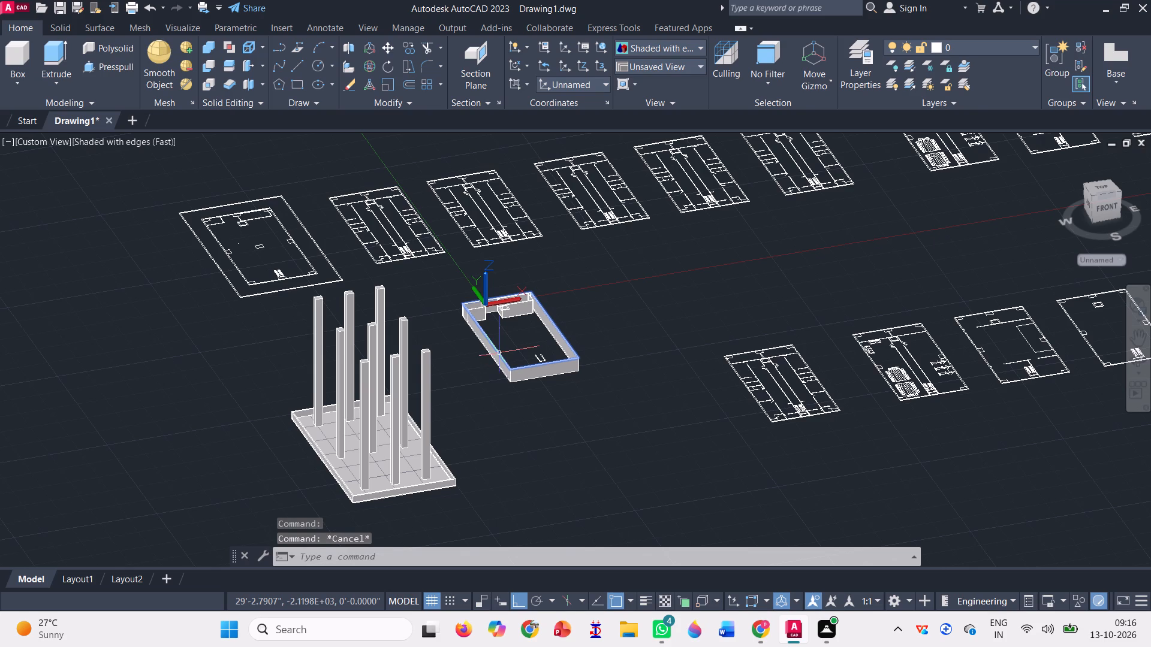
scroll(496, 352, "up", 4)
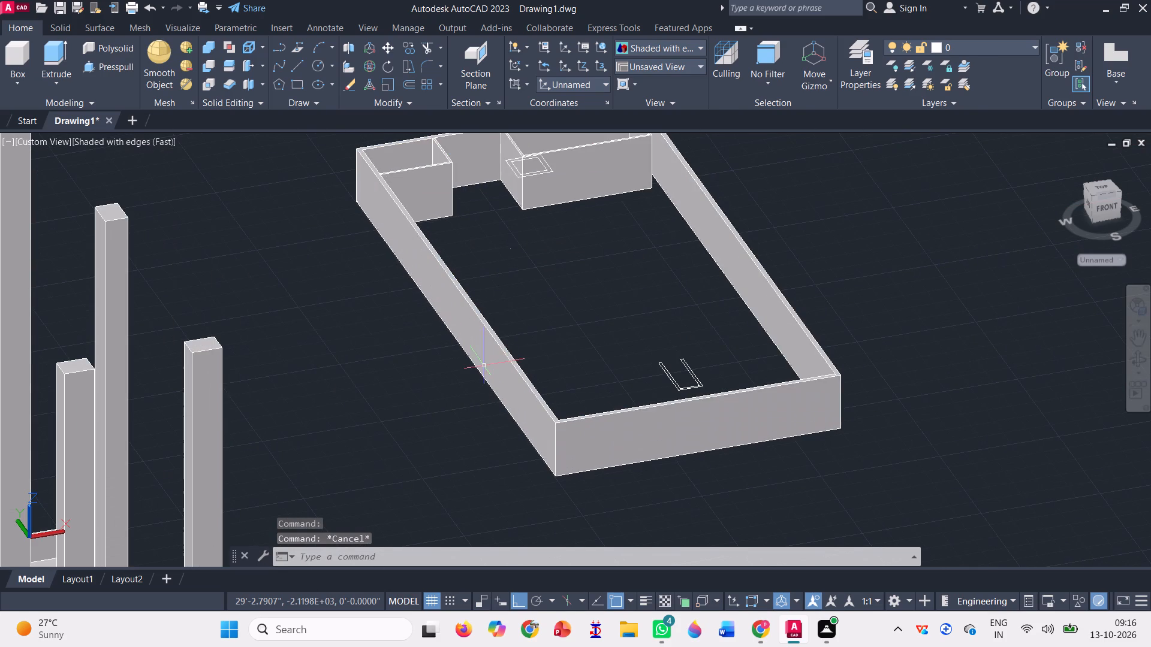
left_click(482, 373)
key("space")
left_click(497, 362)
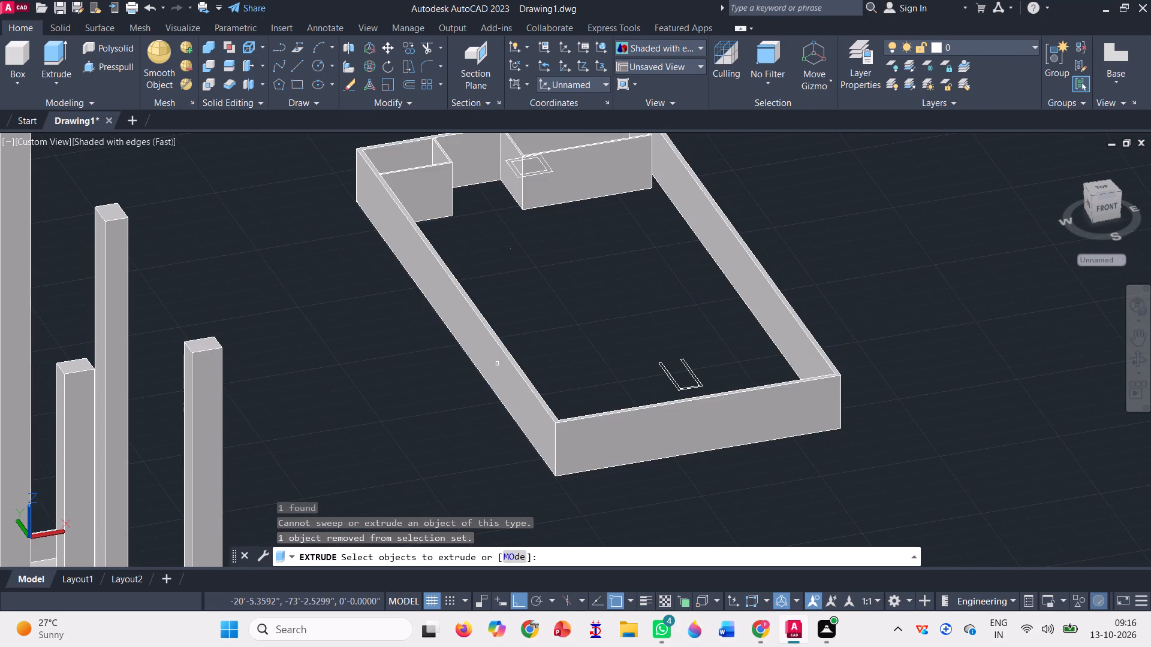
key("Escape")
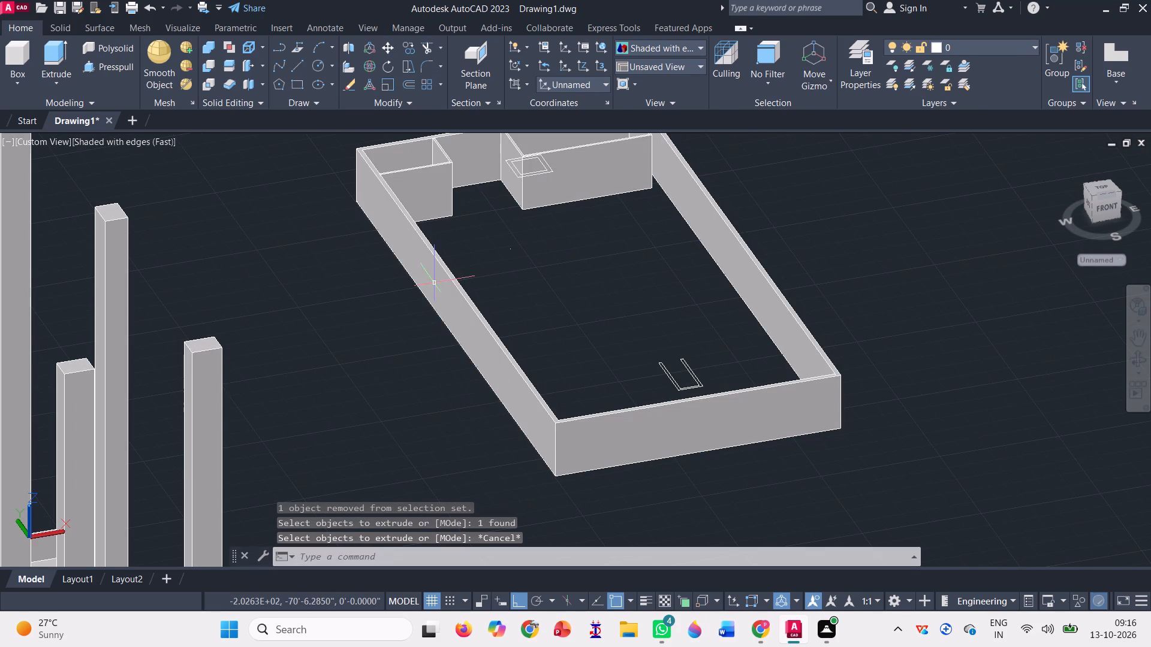
Move the 3D wall solid off its floor plan outline to the empty area on the far side of the columned base.
left_click(387, 49)
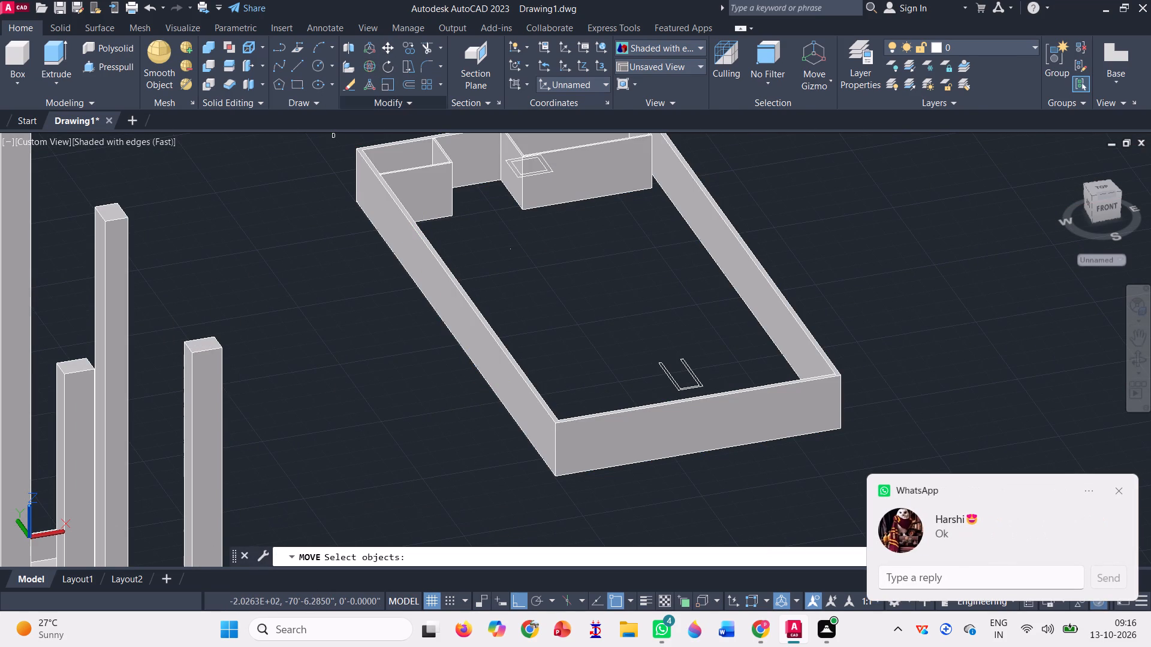
left_click(545, 446)
key("space")
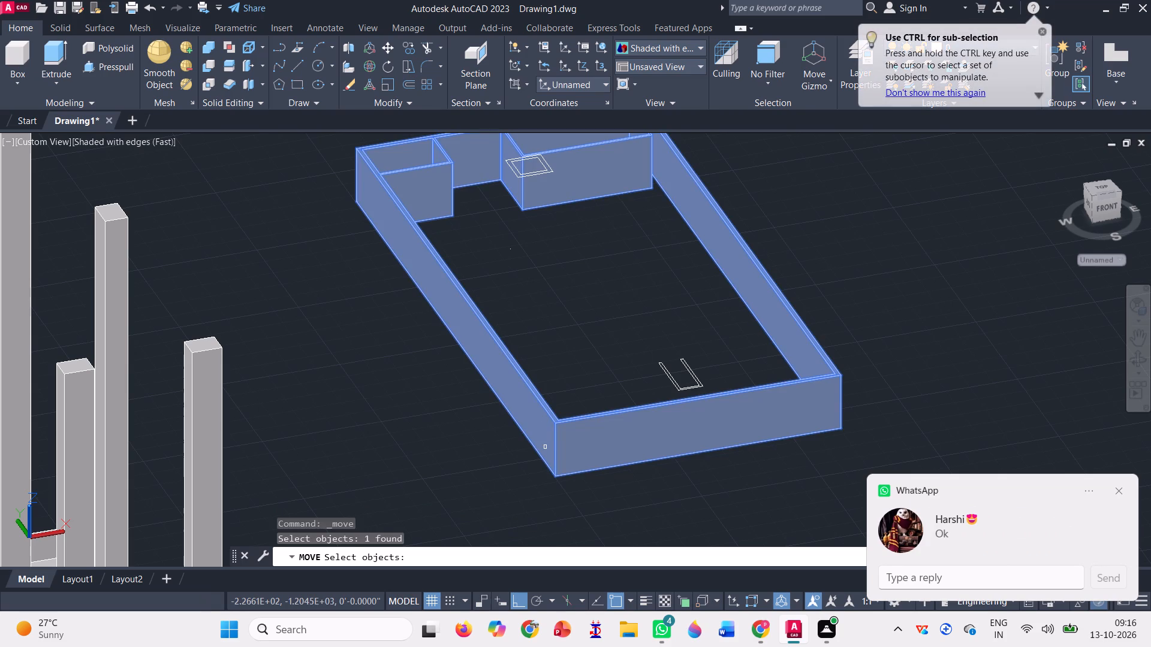
left_click(545, 446)
scroll(575, 405, "down", 3)
scroll(647, 385, "down", 1)
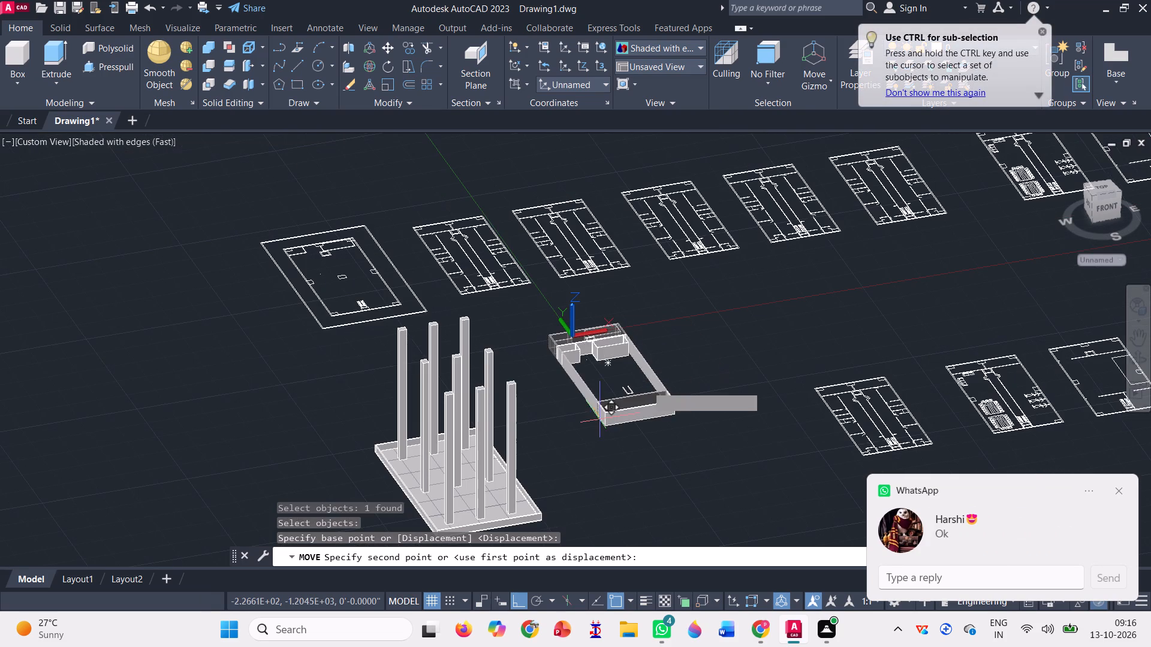
left_click(275, 478)
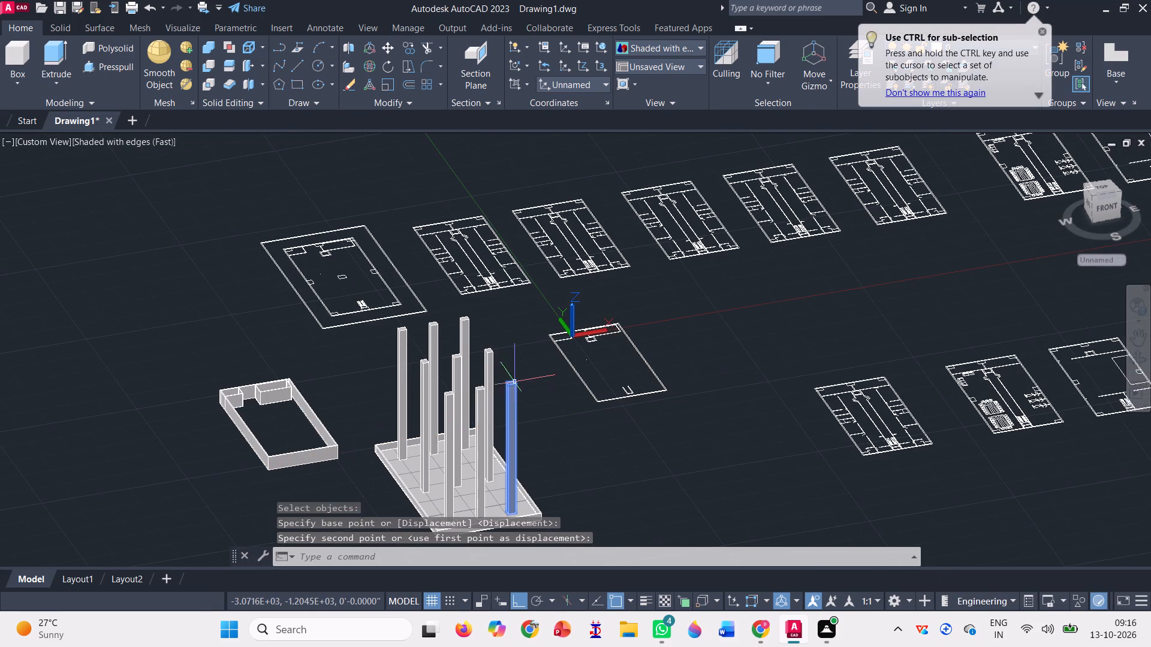
key("Escape")
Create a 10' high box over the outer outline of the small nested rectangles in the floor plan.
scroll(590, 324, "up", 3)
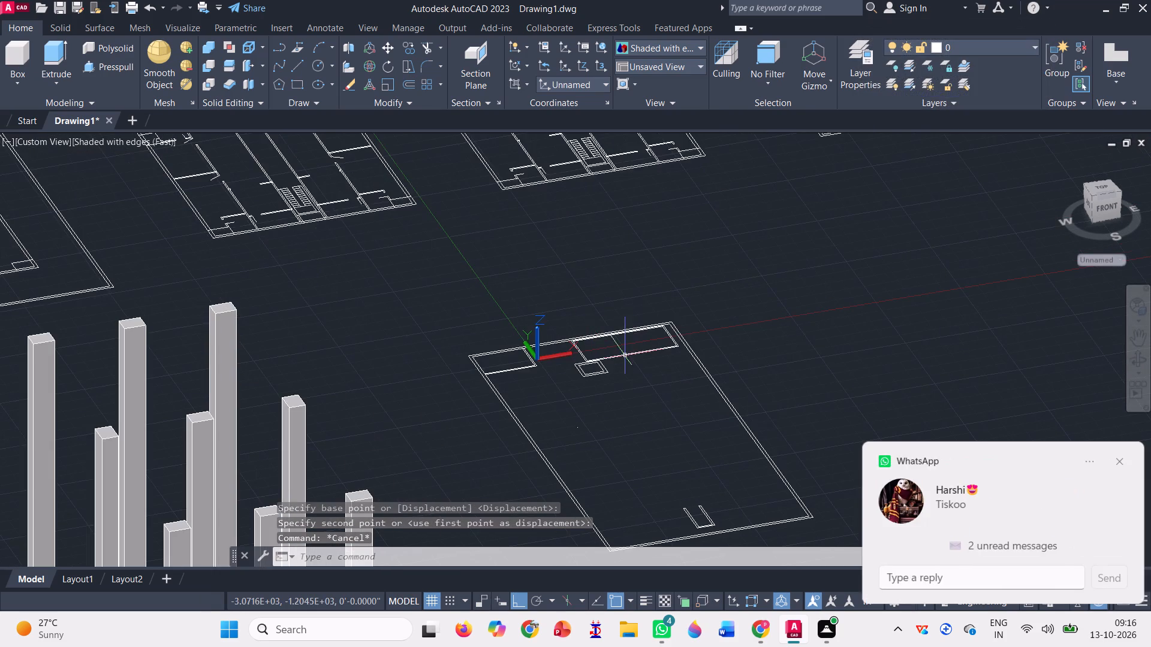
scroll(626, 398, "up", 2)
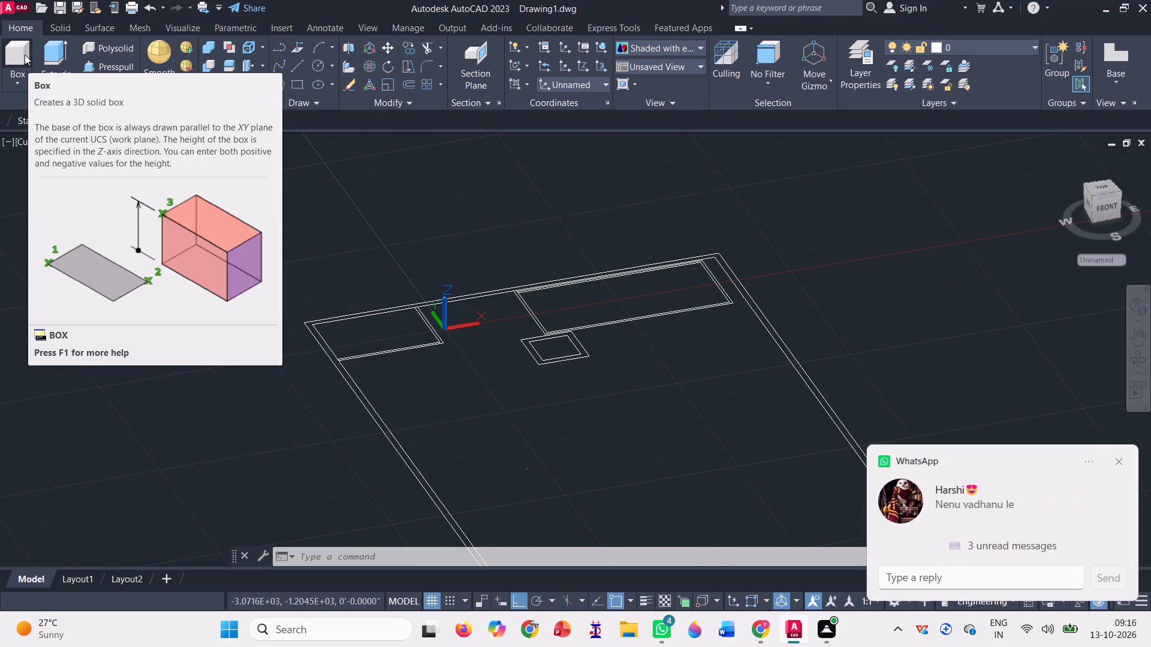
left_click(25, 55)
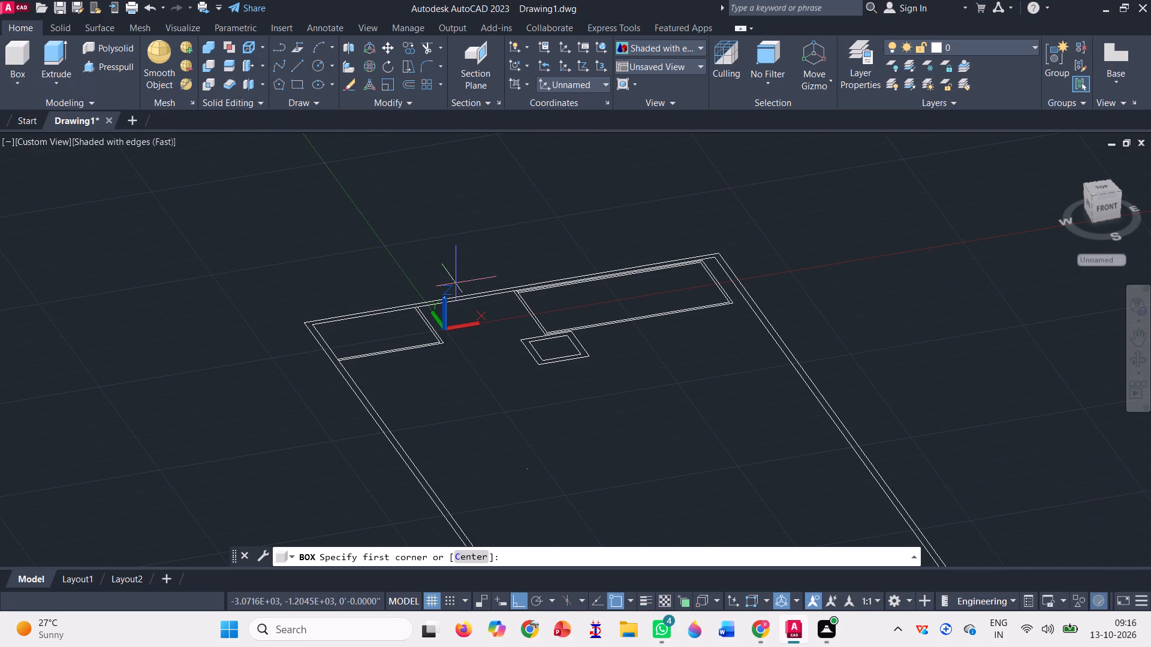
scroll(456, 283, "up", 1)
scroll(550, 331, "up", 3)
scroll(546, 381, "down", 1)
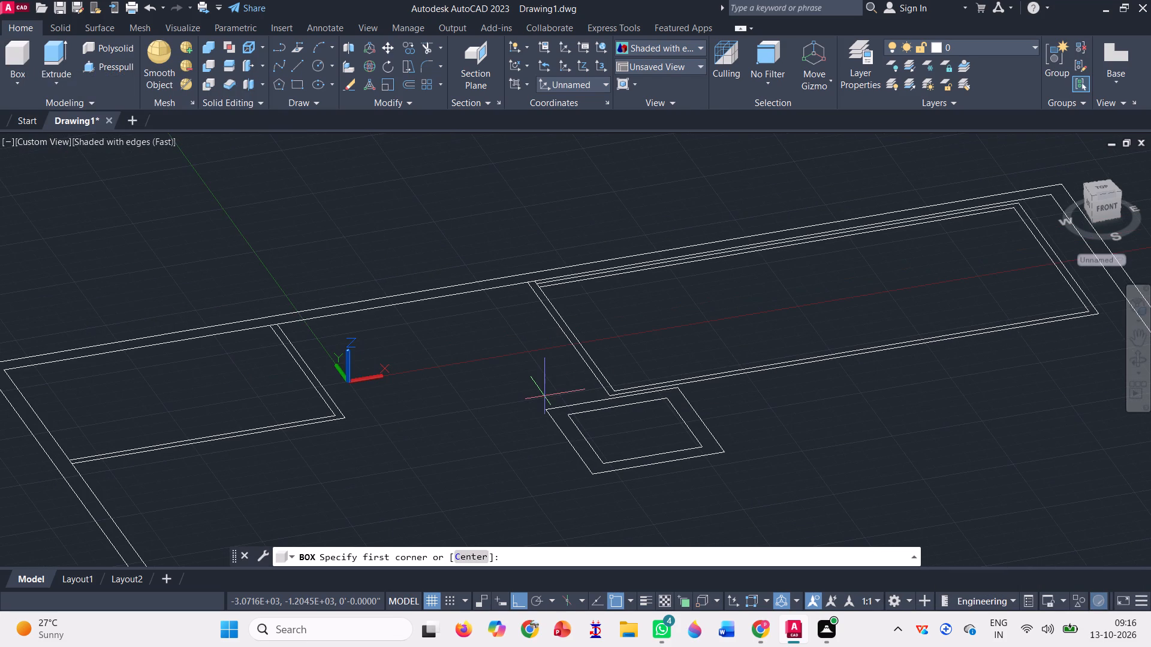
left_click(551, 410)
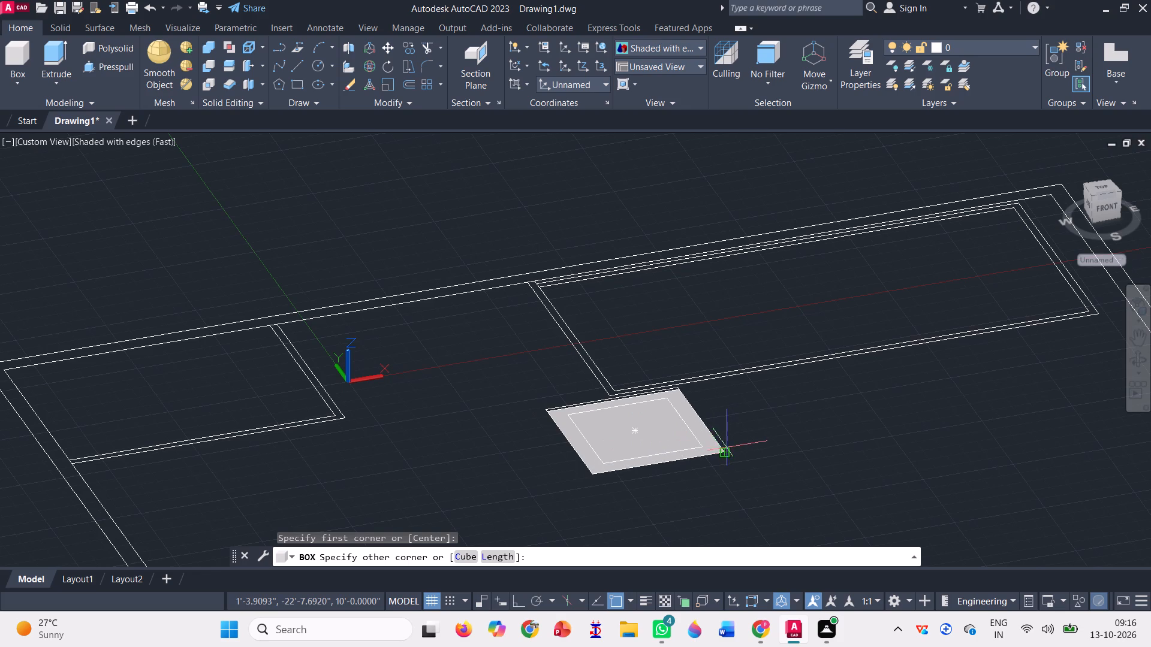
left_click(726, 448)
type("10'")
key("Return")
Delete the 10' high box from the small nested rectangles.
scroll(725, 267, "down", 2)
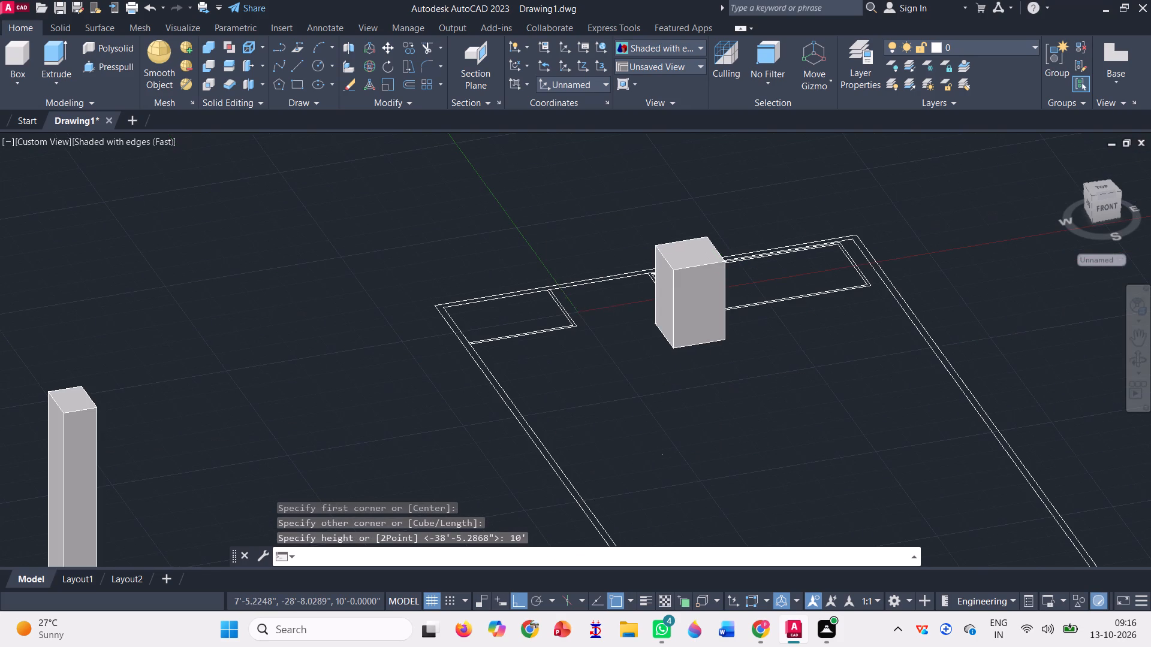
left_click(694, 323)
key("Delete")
Create a 100' high box from corner to corner of the outer small rectangle in the floor plan.
scroll(508, 289, "down", 2)
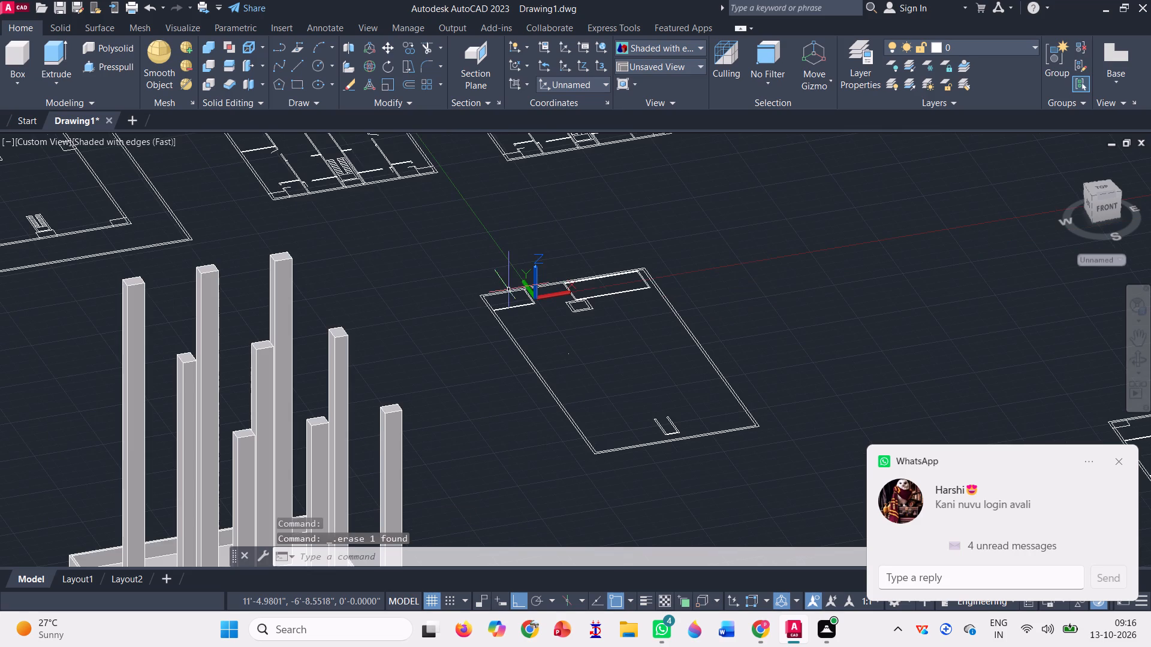
left_click(18, 43)
scroll(520, 253, "up", 2)
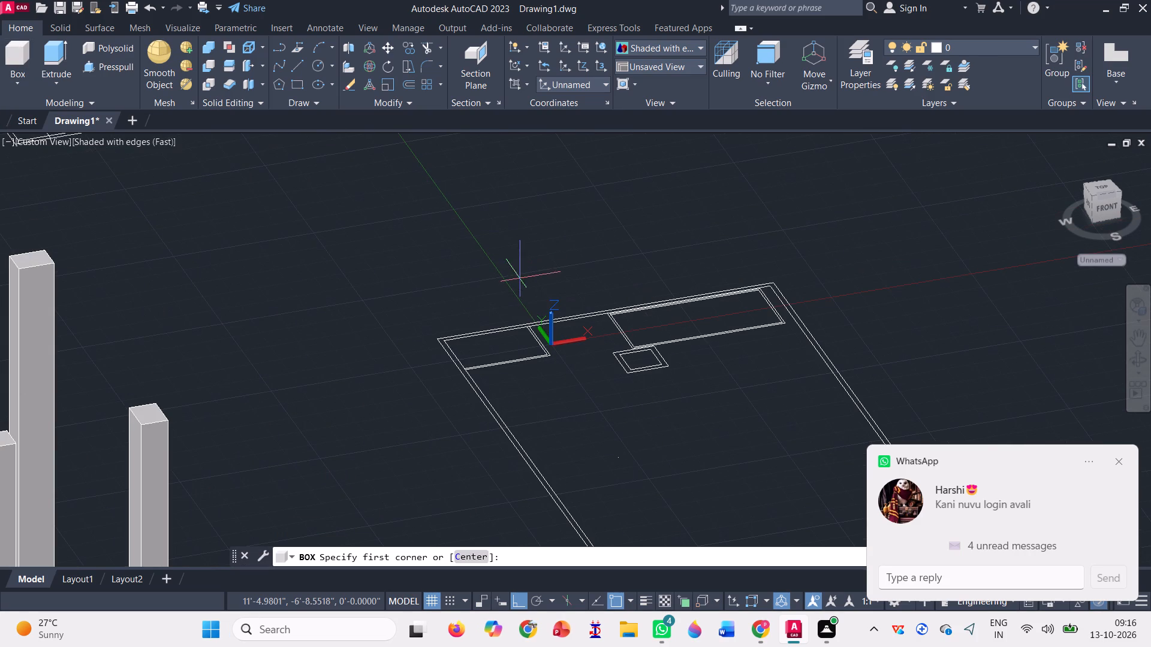
scroll(586, 338, "up", 3)
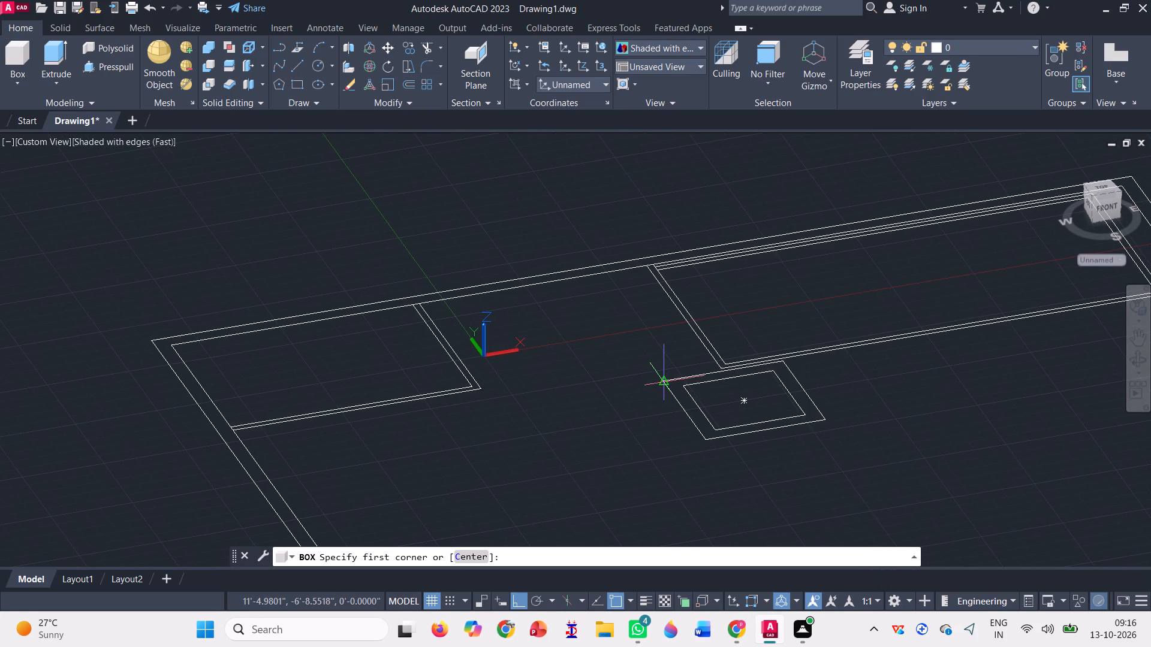
scroll(664, 379, "up", 3)
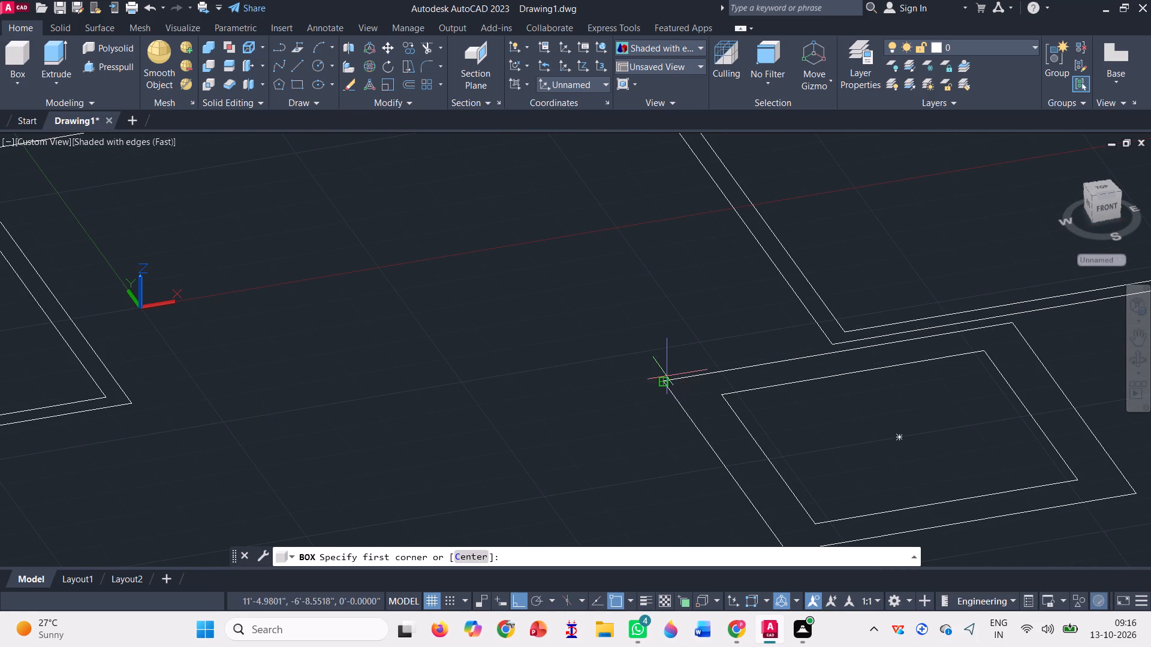
left_click(664, 378)
scroll(520, 347, "down", 2)
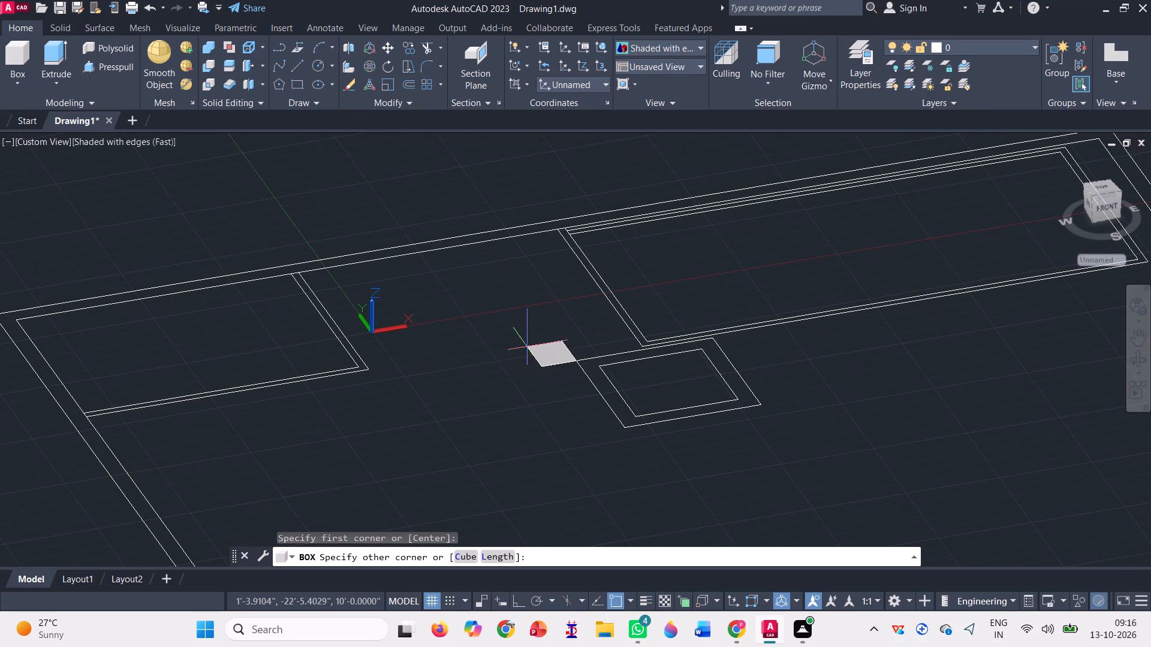
scroll(766, 398, "up", 3)
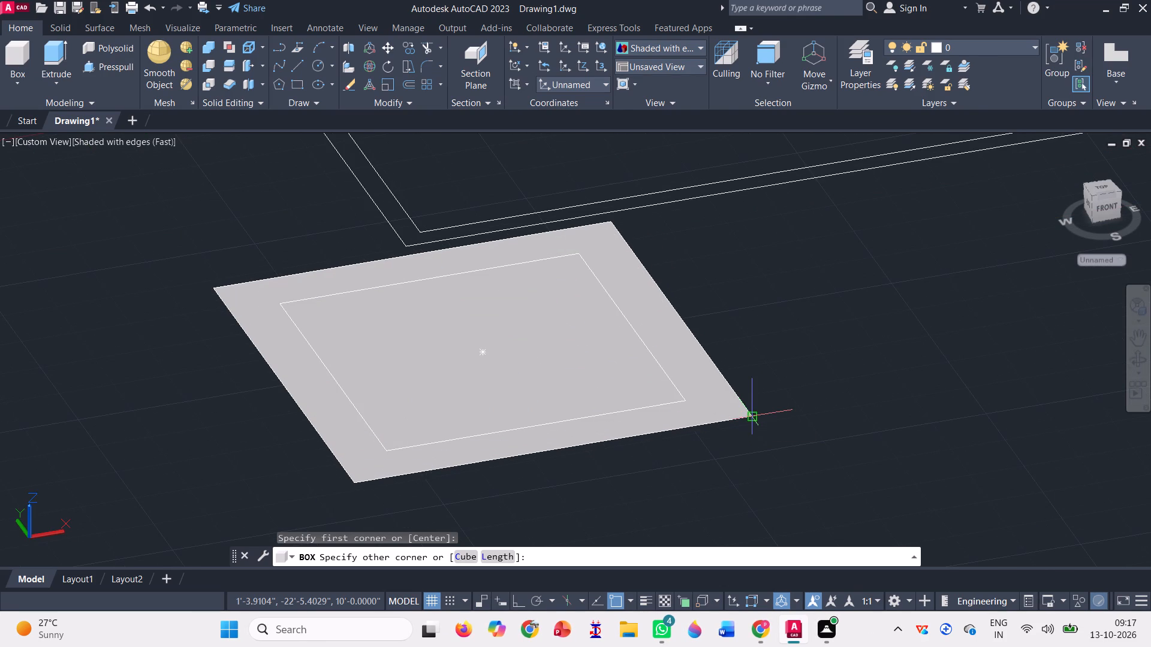
left_click(752, 417)
scroll(749, 416, "down", 7)
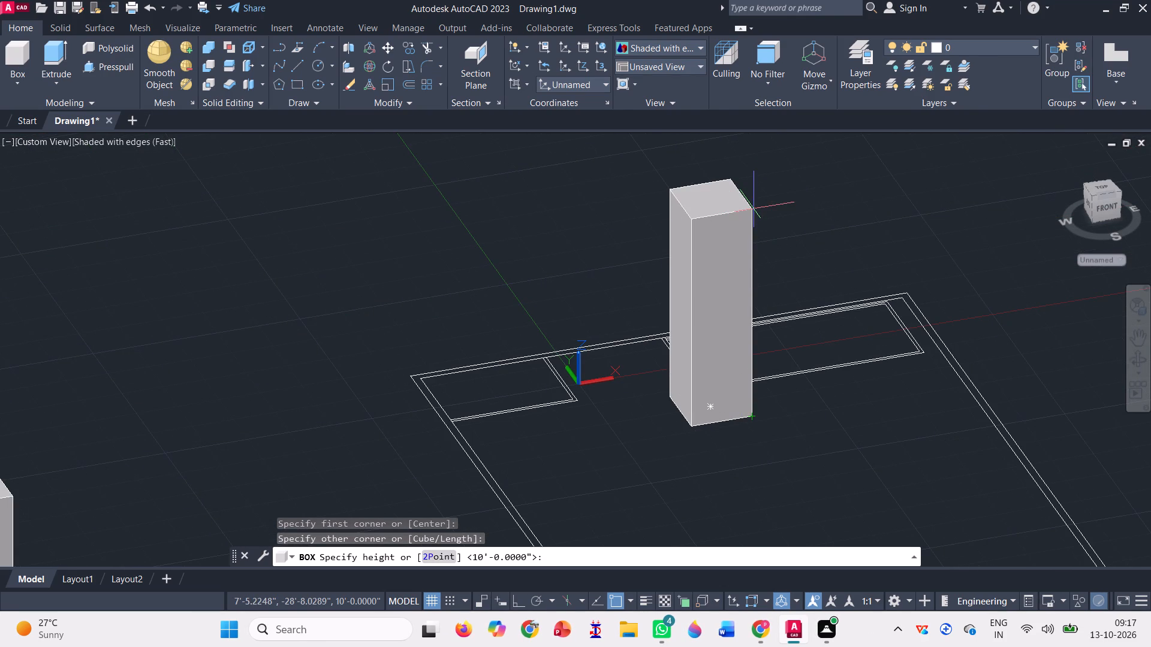
type("100'")
key("Return")
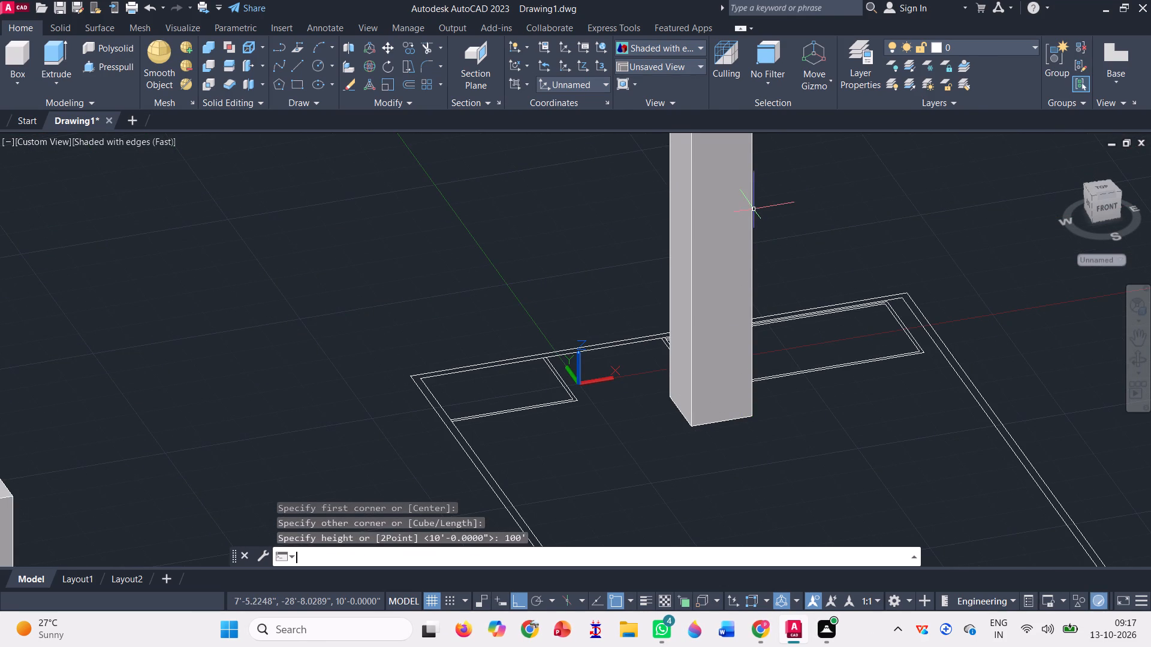
Move the 100' high box about 44' along negative X, off the floor plan toward the columned base.
scroll(608, 240, "down", 1)
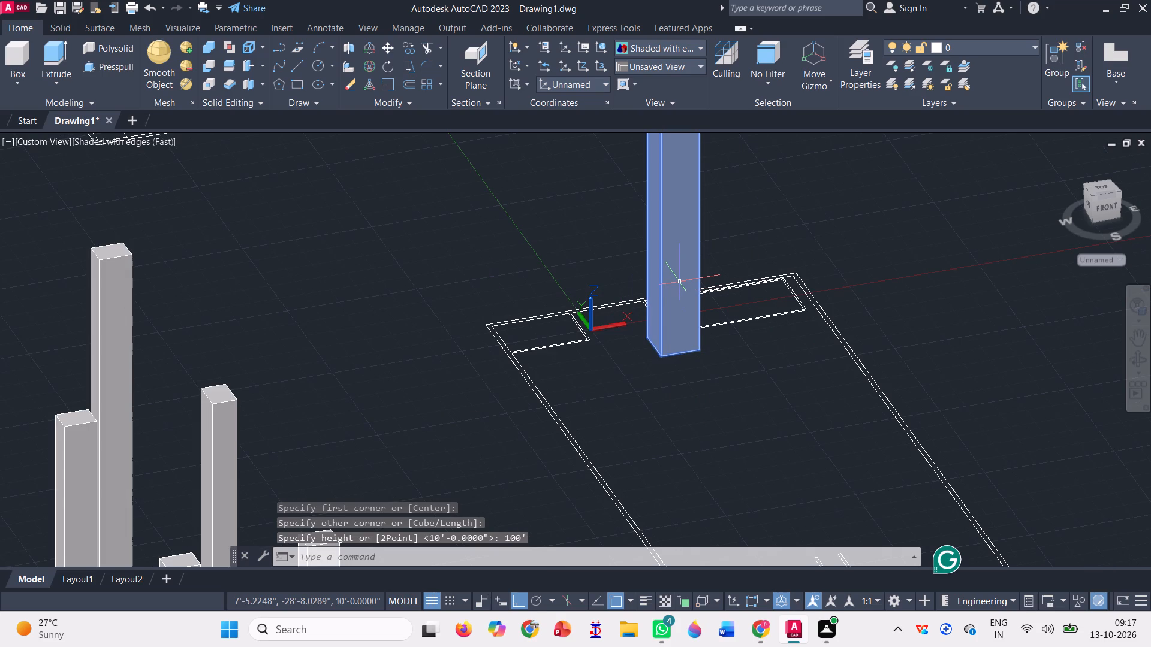
left_click(679, 281)
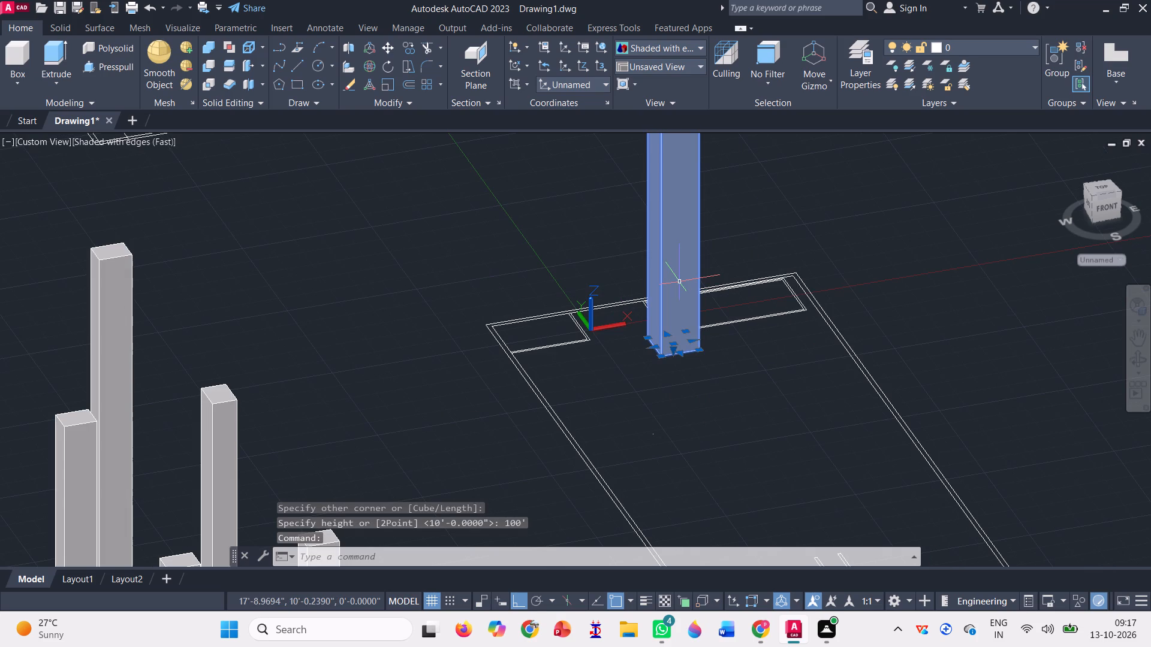
key("m")
key("Return")
left_click(679, 281)
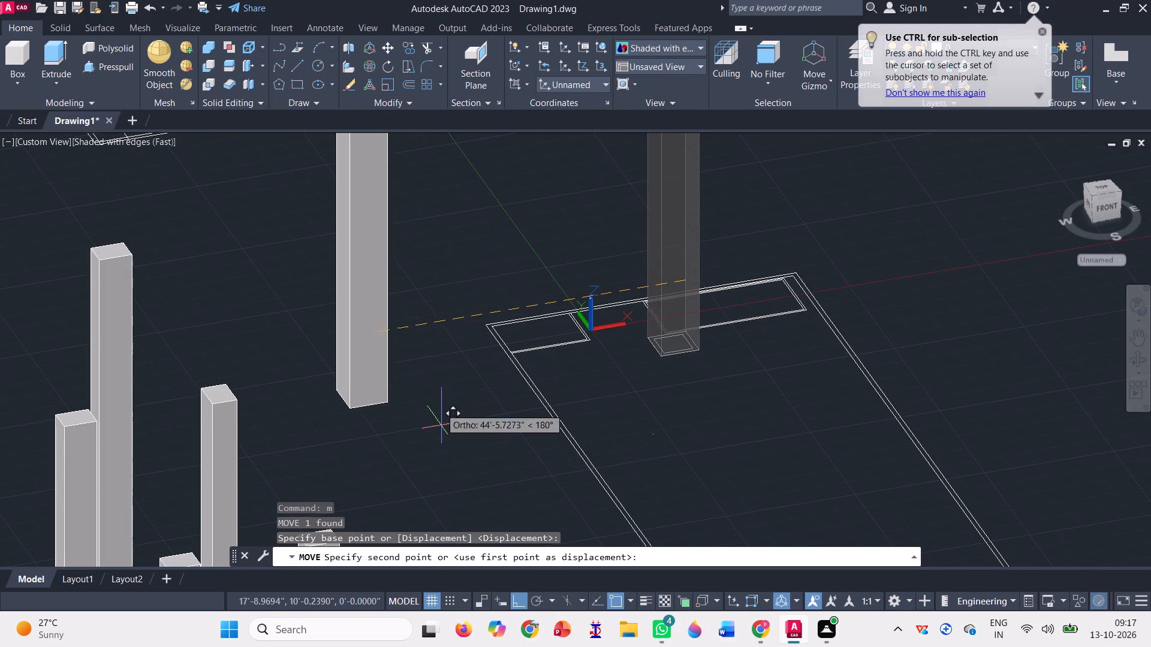
left_click(438, 401)
scroll(438, 404, "down", 3)
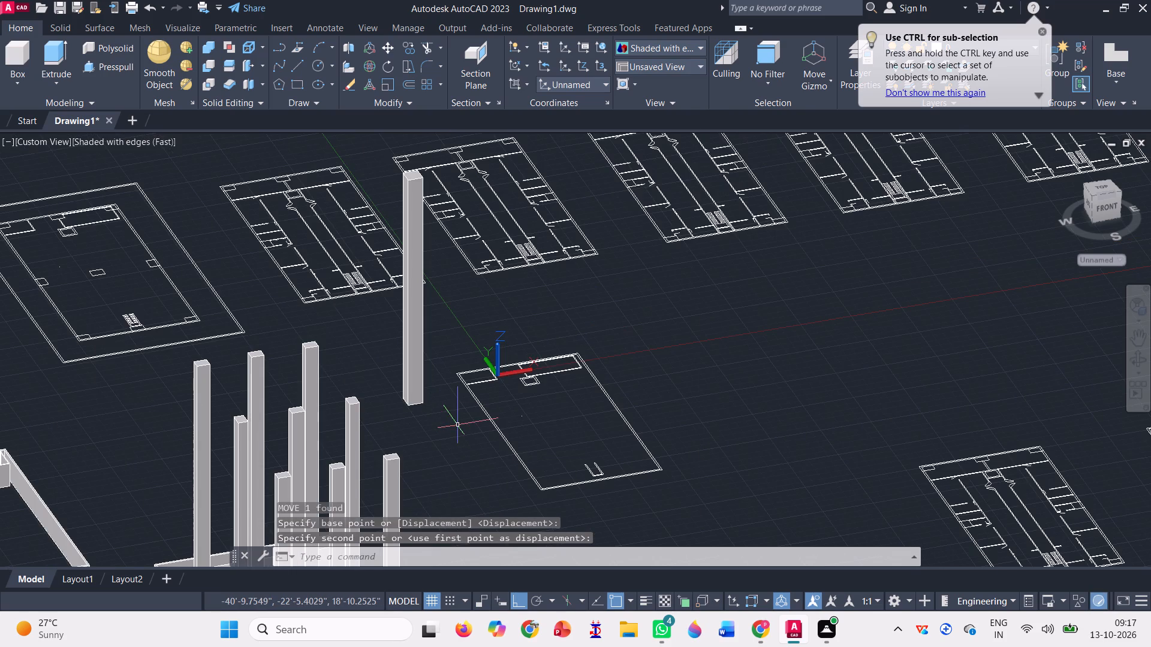
Move the two small nested rectangles from the floor plan onto the 100' box's top face, matching their outer corner to the box's corner.
scroll(387, 157, "up", 2)
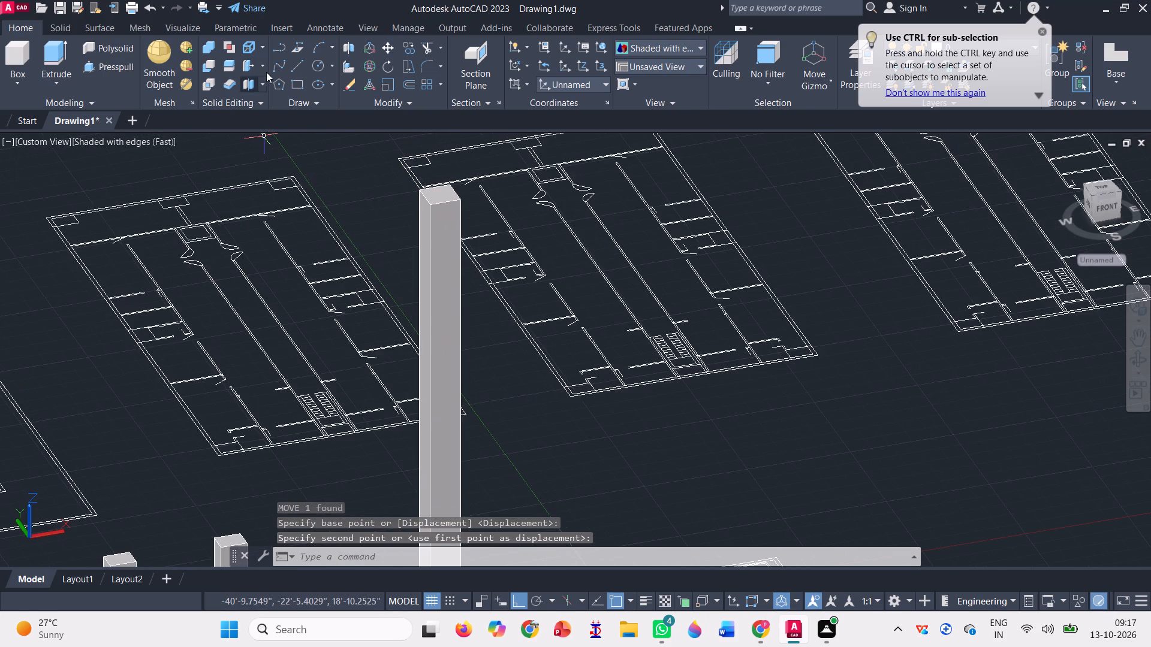
left_click(386, 47)
scroll(673, 447, "down", 1)
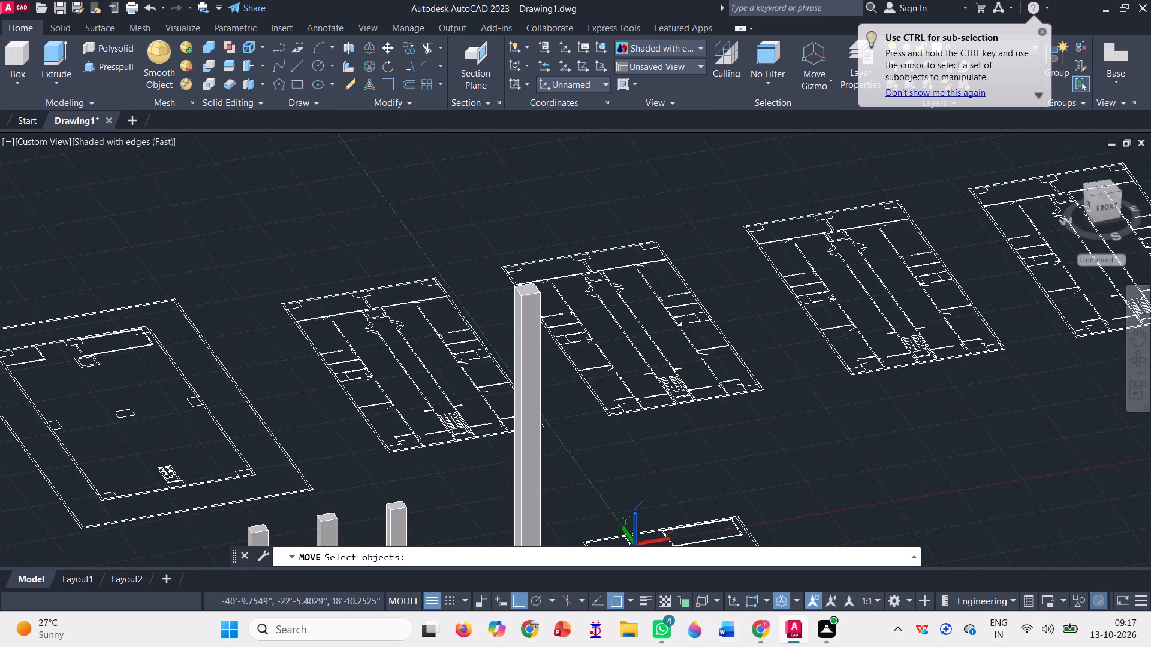
scroll(694, 442, "down", 2)
scroll(718, 531, "up", 3)
scroll(604, 421, "up", 3)
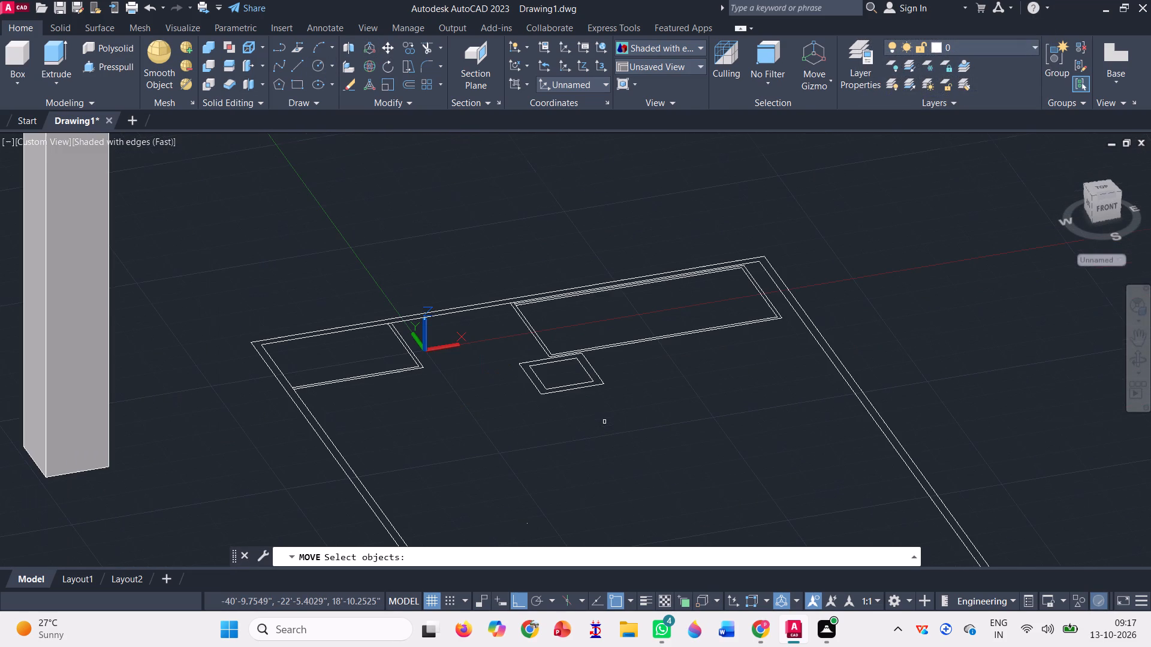
left_click(605, 392)
left_click(554, 378)
key("space")
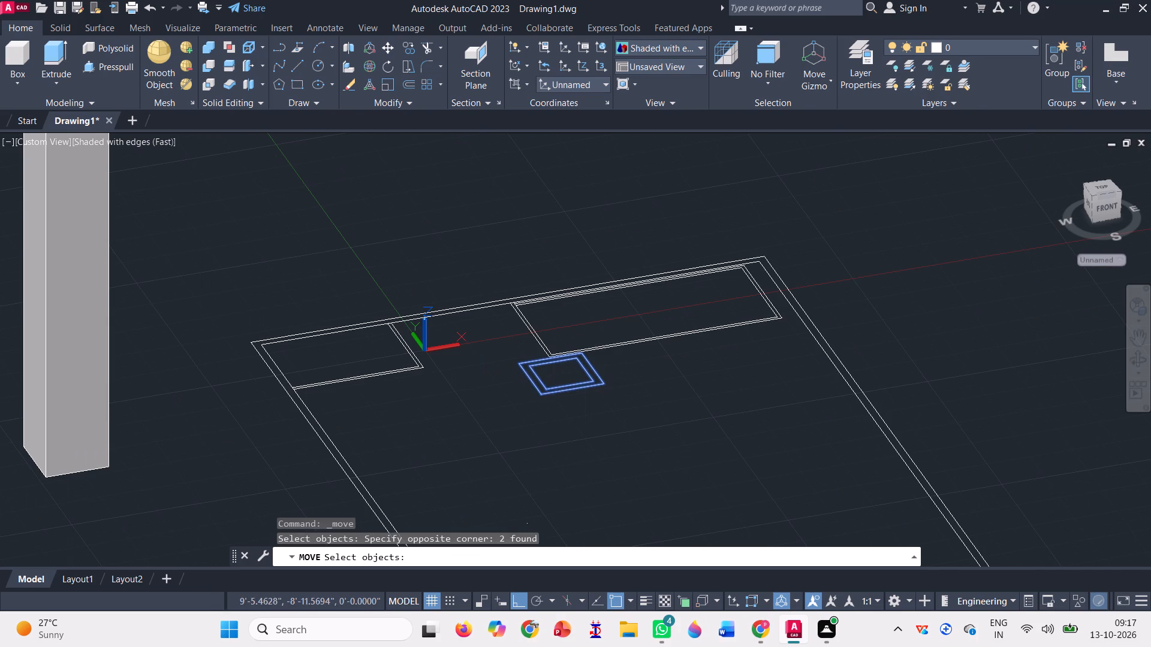
scroll(528, 361, "up", 8)
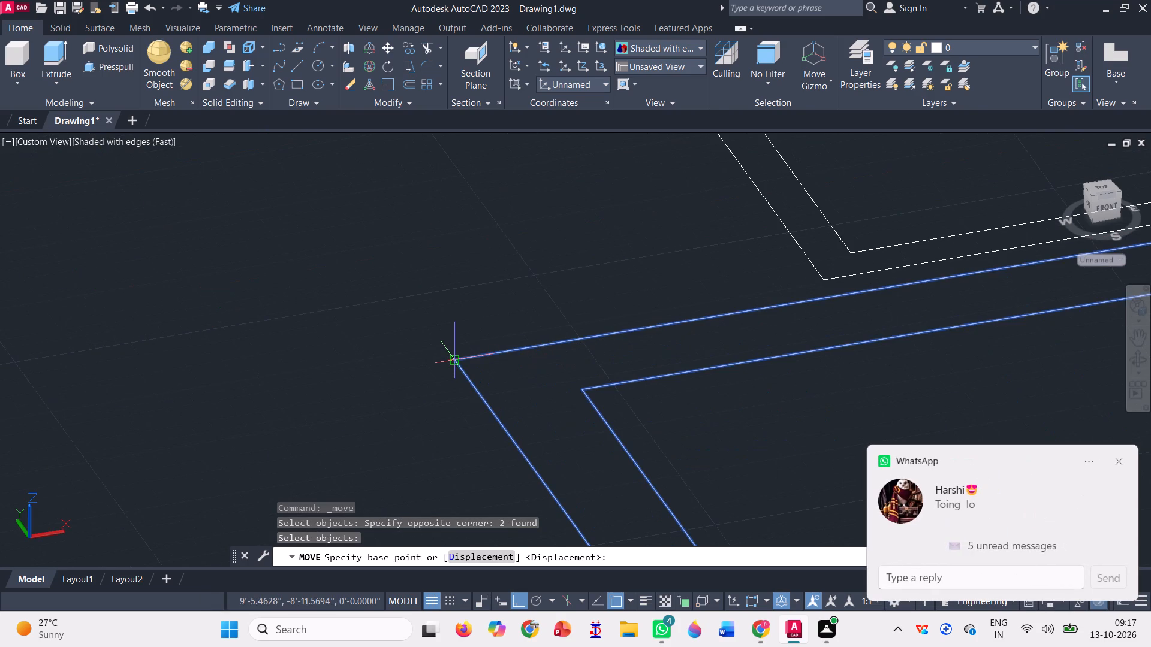
left_click(453, 359)
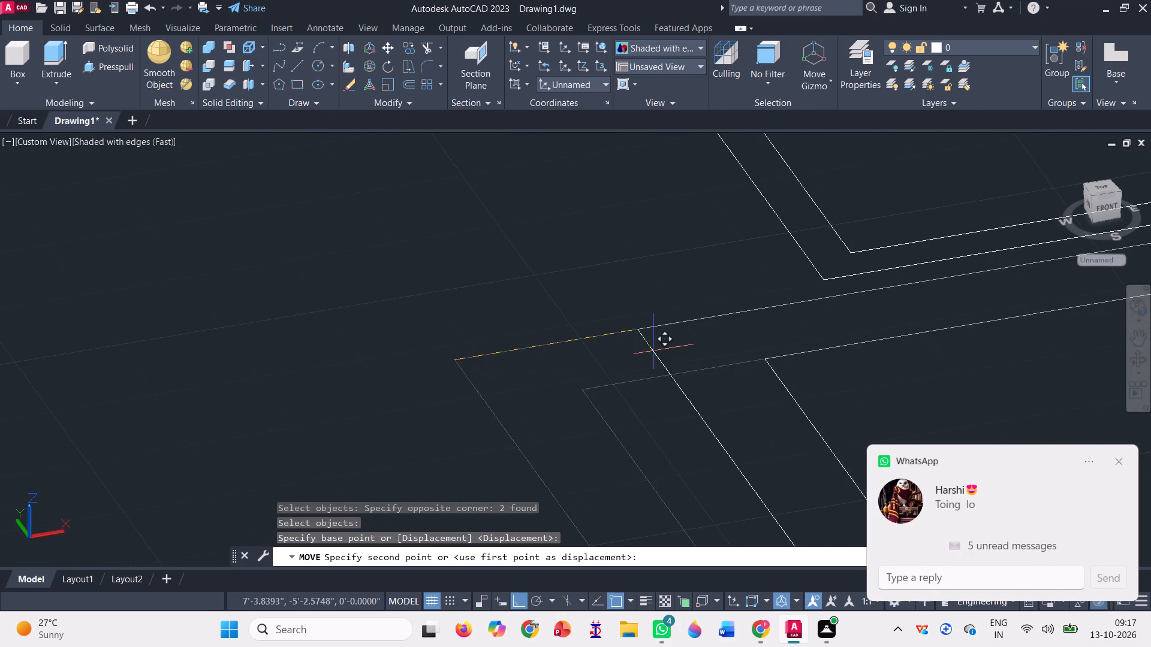
scroll(657, 350, "down", 10)
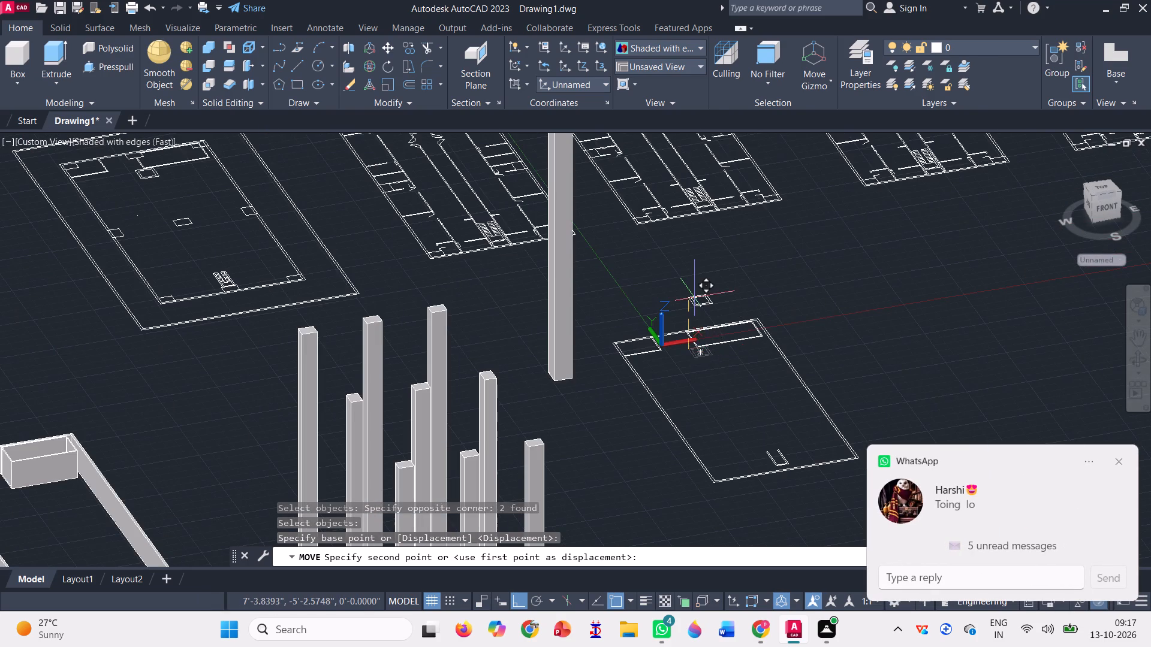
scroll(707, 336, "down", 2)
scroll(677, 220, "up", 4)
scroll(549, 276, "up", 4)
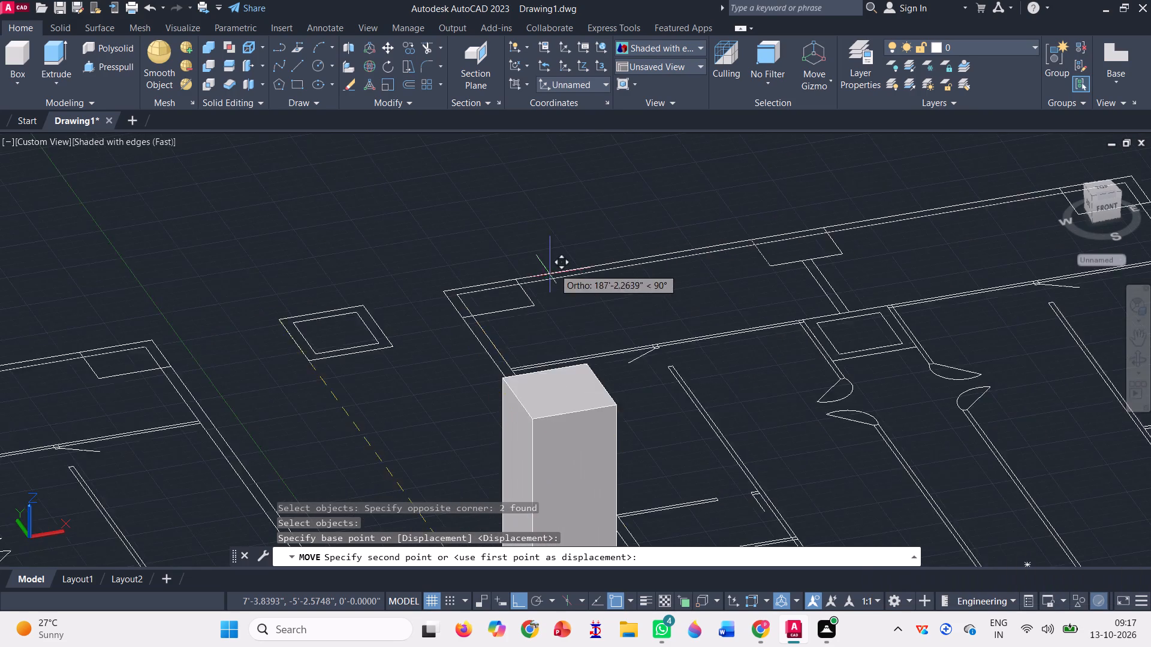
scroll(483, 421, "up", 2)
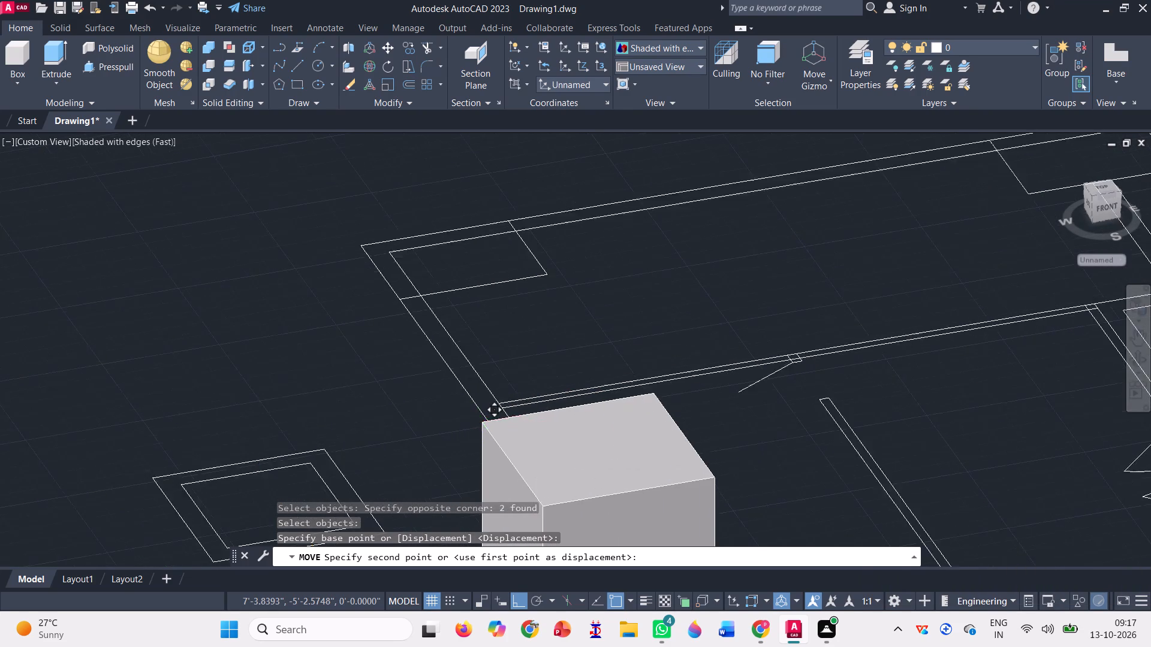
scroll(483, 421, "up", 1)
left_click(483, 421)
scroll(488, 391, "down", 5)
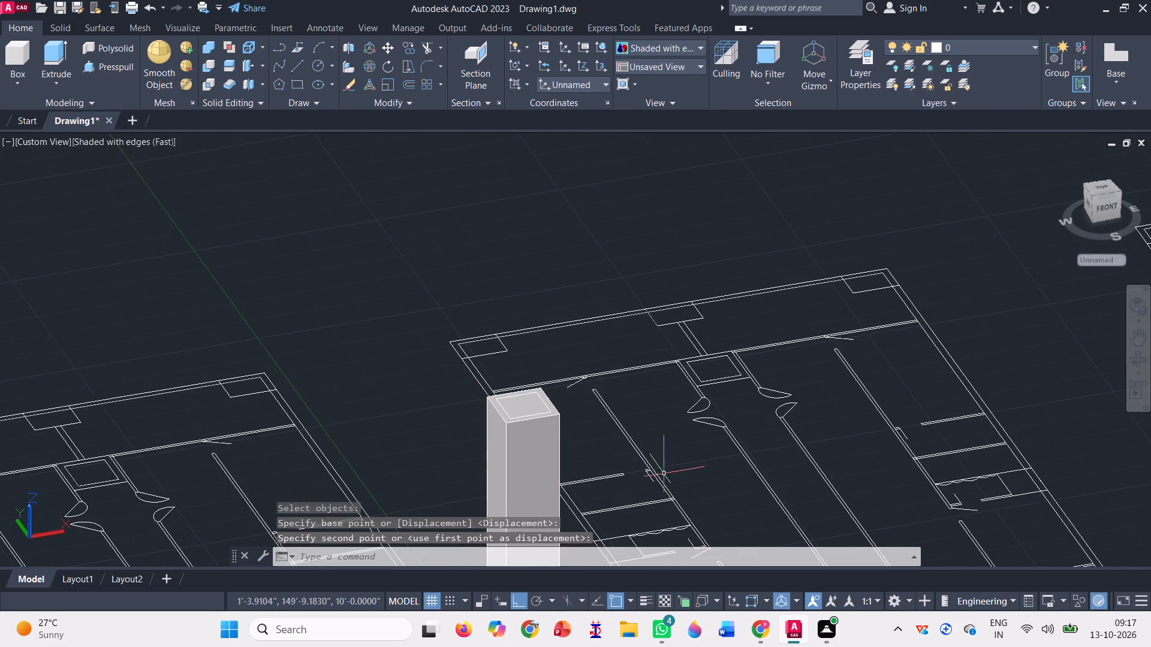
scroll(664, 471, "down", 2)
key("Escape")
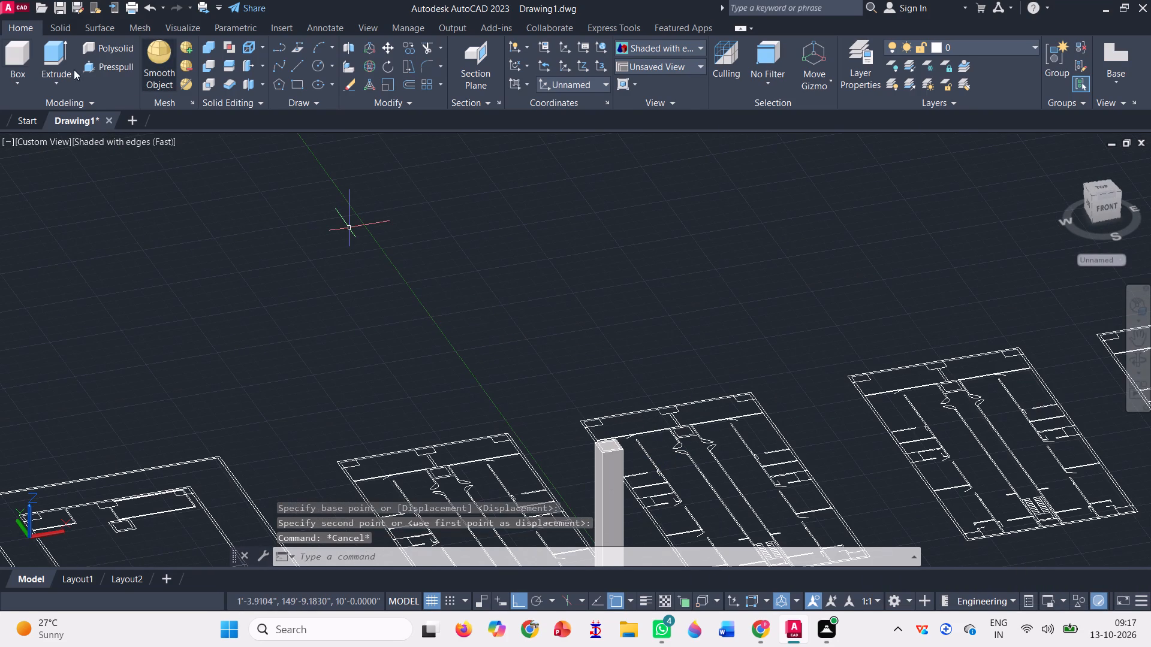
Presspull the area inside the inner rectangle on the tall box's top face by -100' to hollow out the shaft.
left_click(85, 64)
scroll(596, 449, "up", 1)
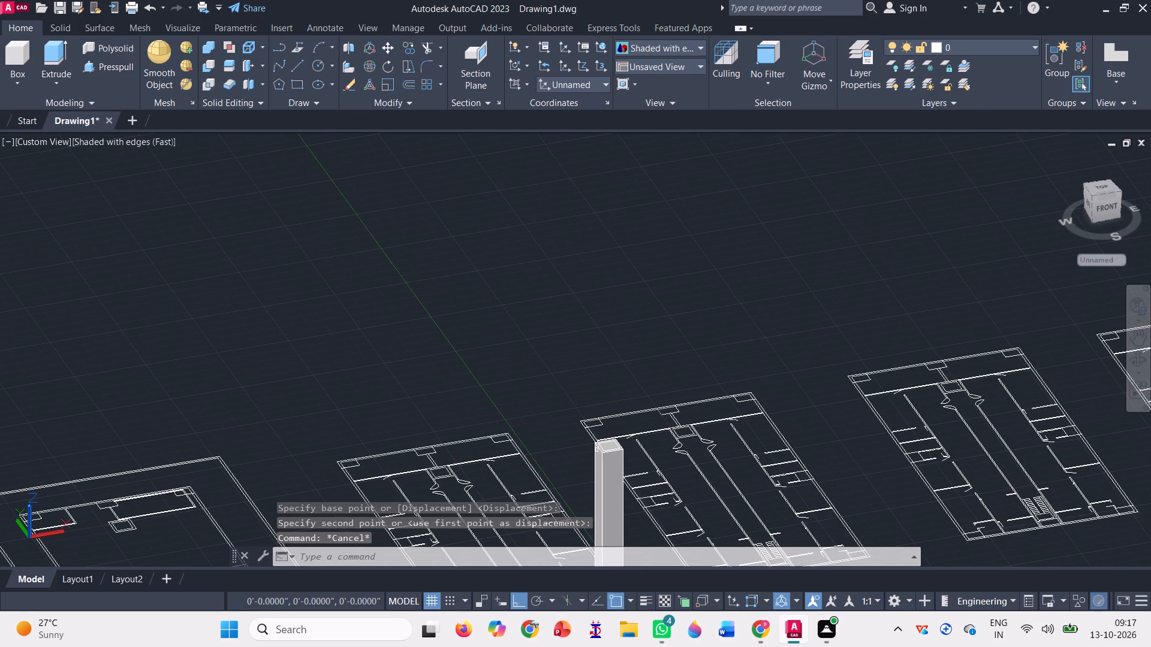
scroll(596, 449, "up", 6)
left_click(635, 421)
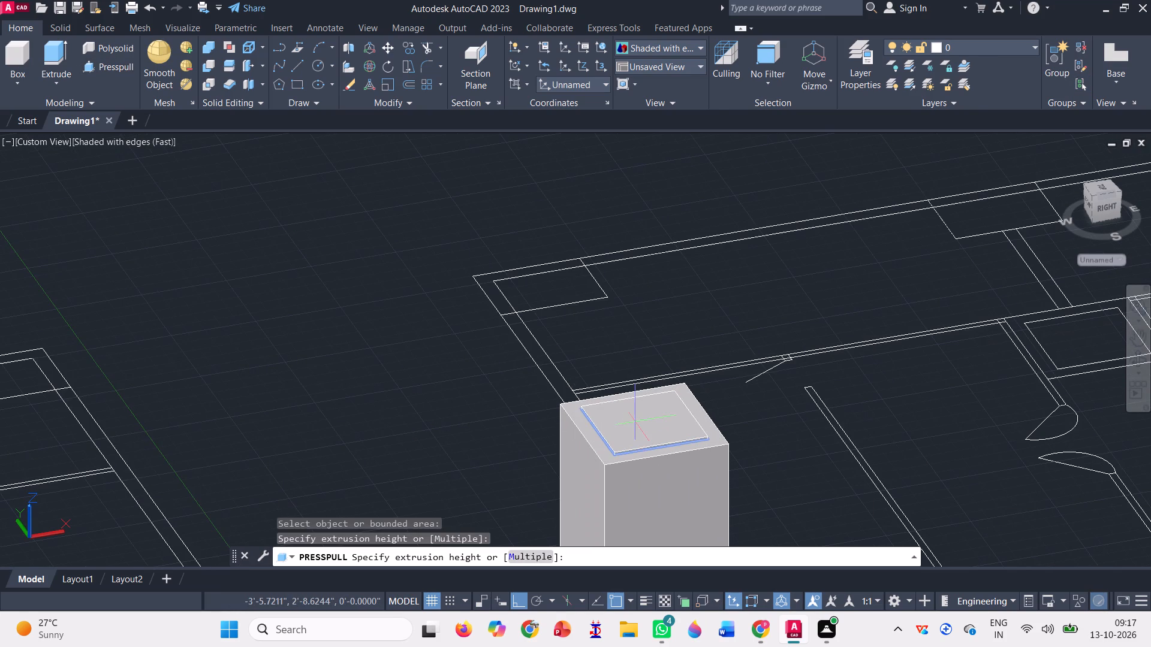
scroll(634, 403, "down", 3)
scroll(636, 350, "down", 4)
scroll(617, 291, "down", 2)
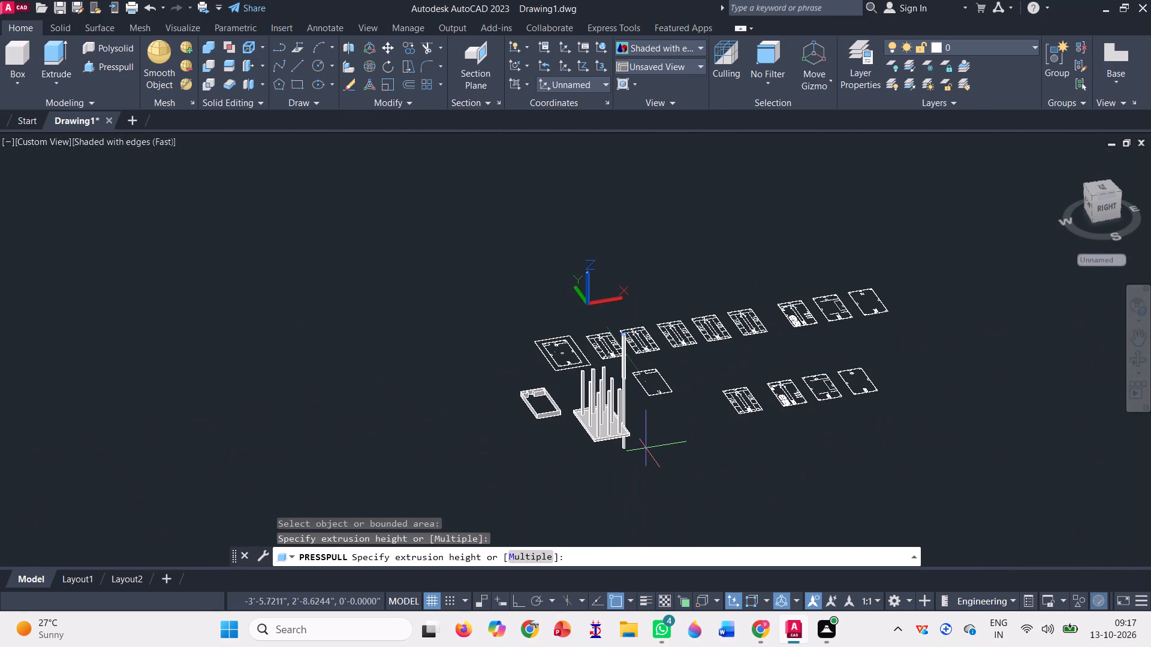
type("-100'")
key("Return")
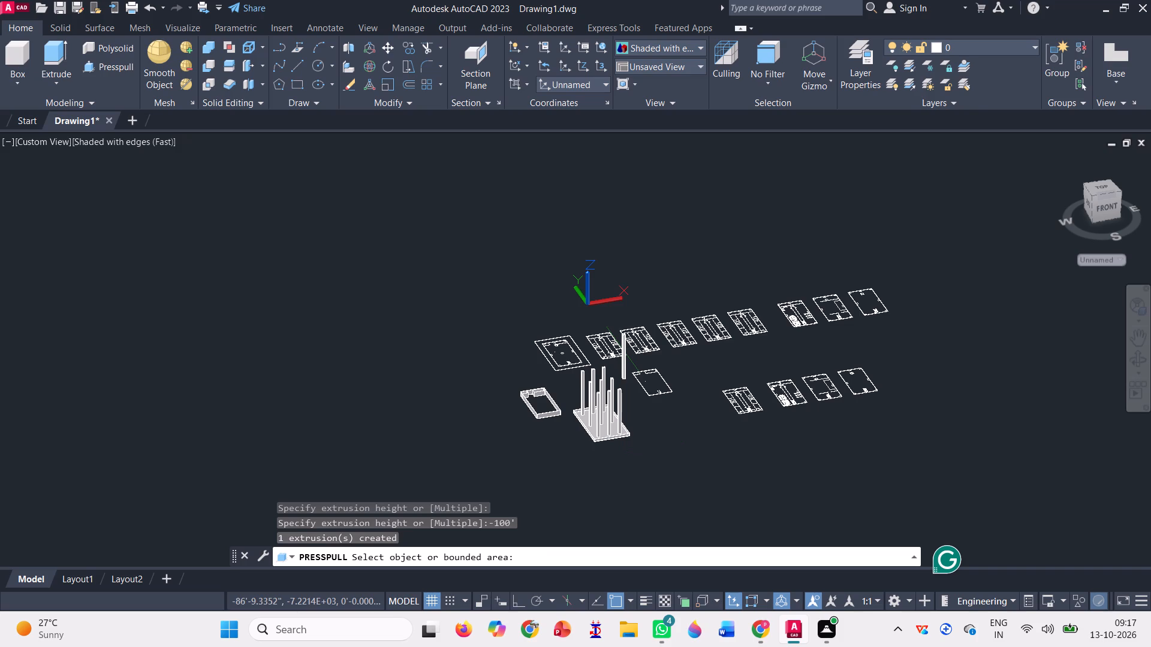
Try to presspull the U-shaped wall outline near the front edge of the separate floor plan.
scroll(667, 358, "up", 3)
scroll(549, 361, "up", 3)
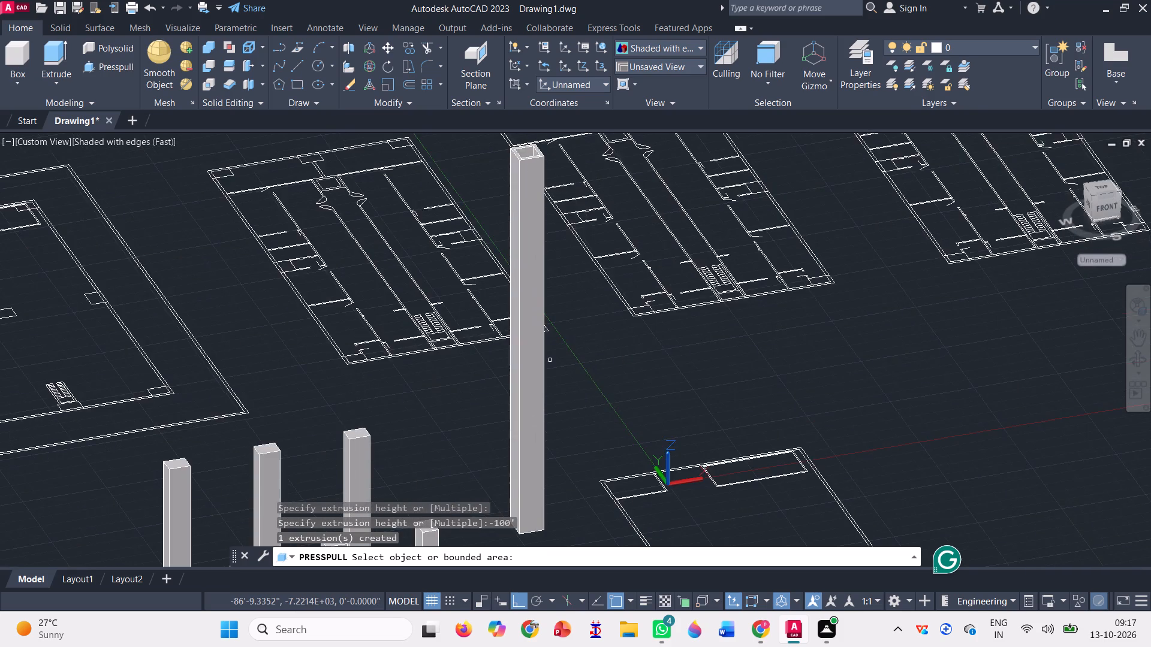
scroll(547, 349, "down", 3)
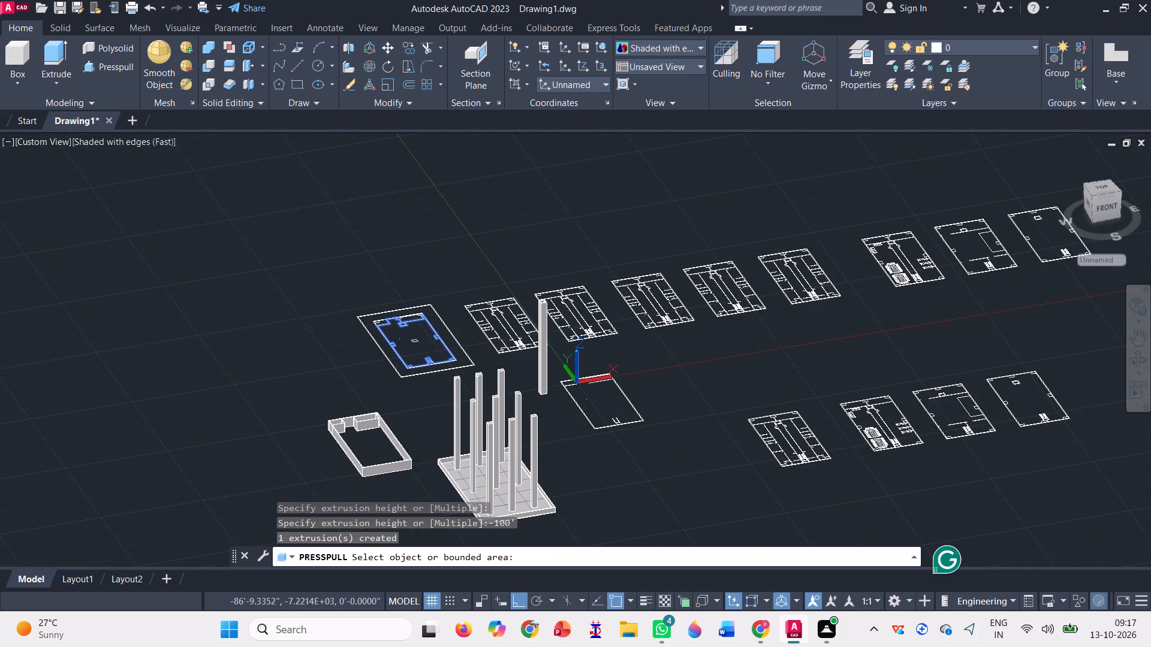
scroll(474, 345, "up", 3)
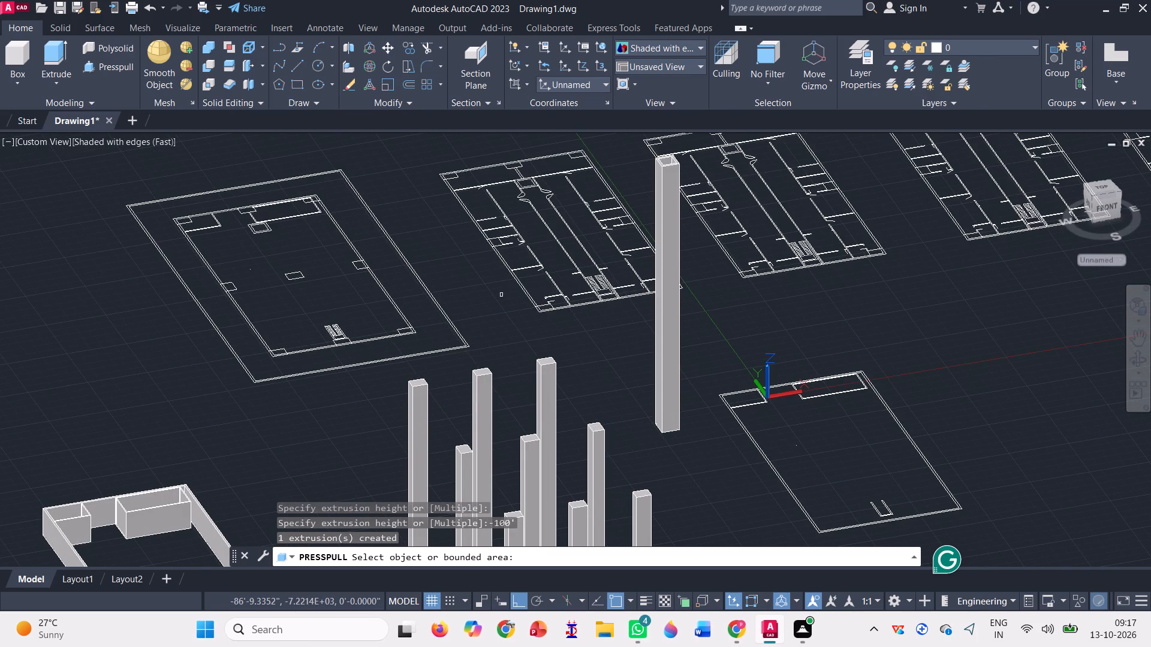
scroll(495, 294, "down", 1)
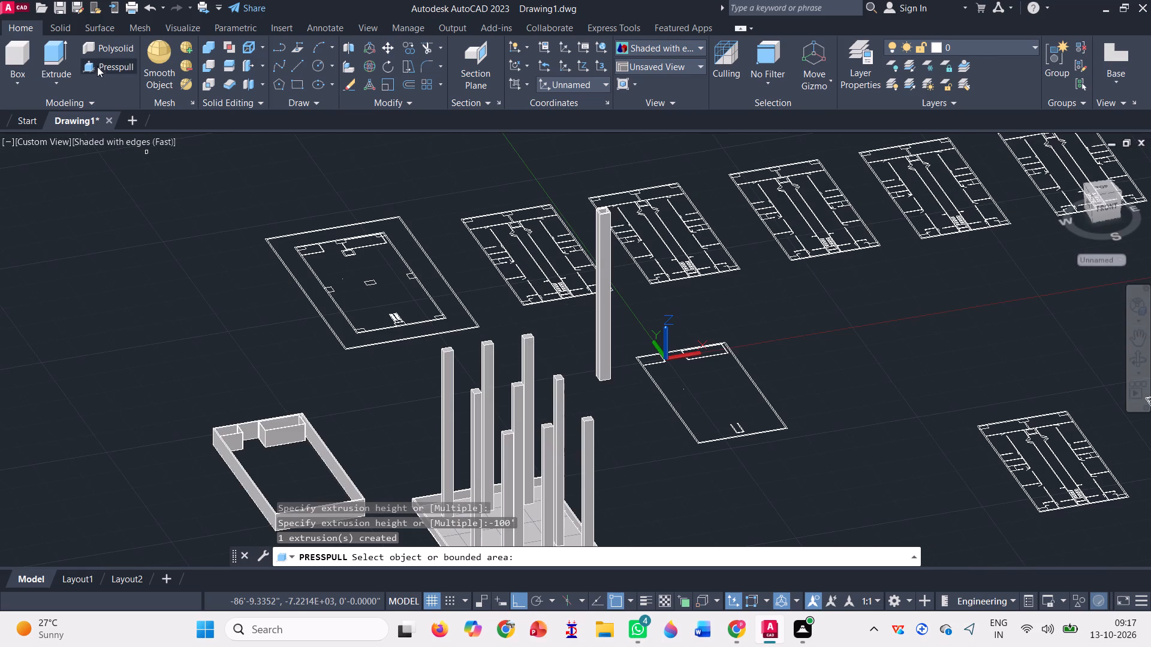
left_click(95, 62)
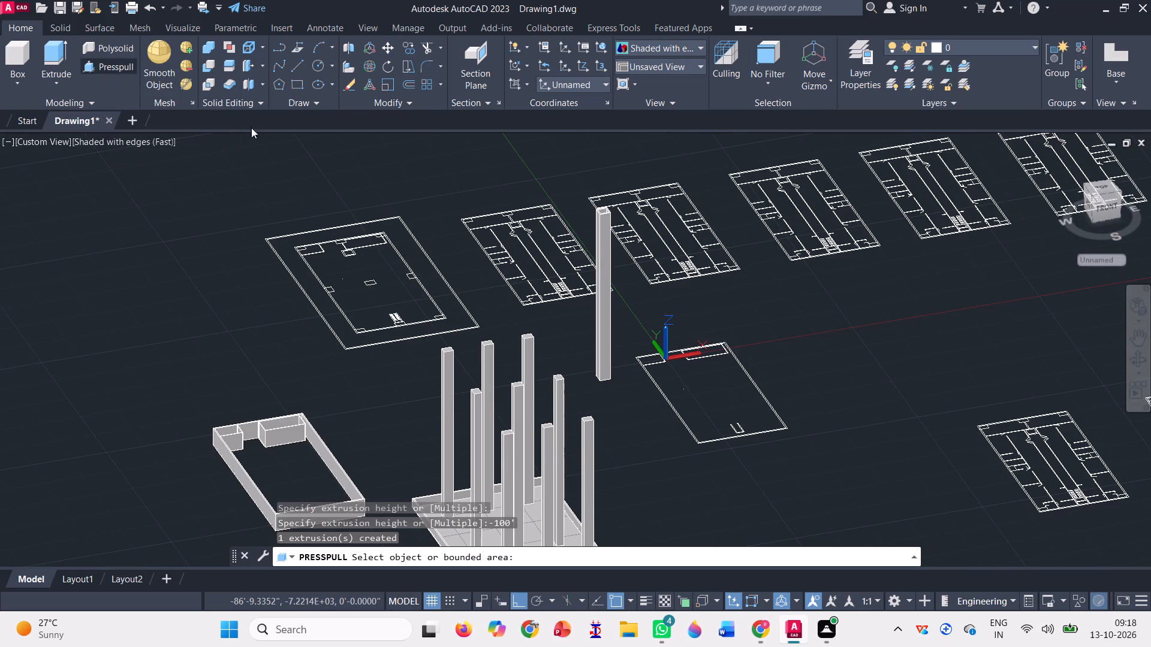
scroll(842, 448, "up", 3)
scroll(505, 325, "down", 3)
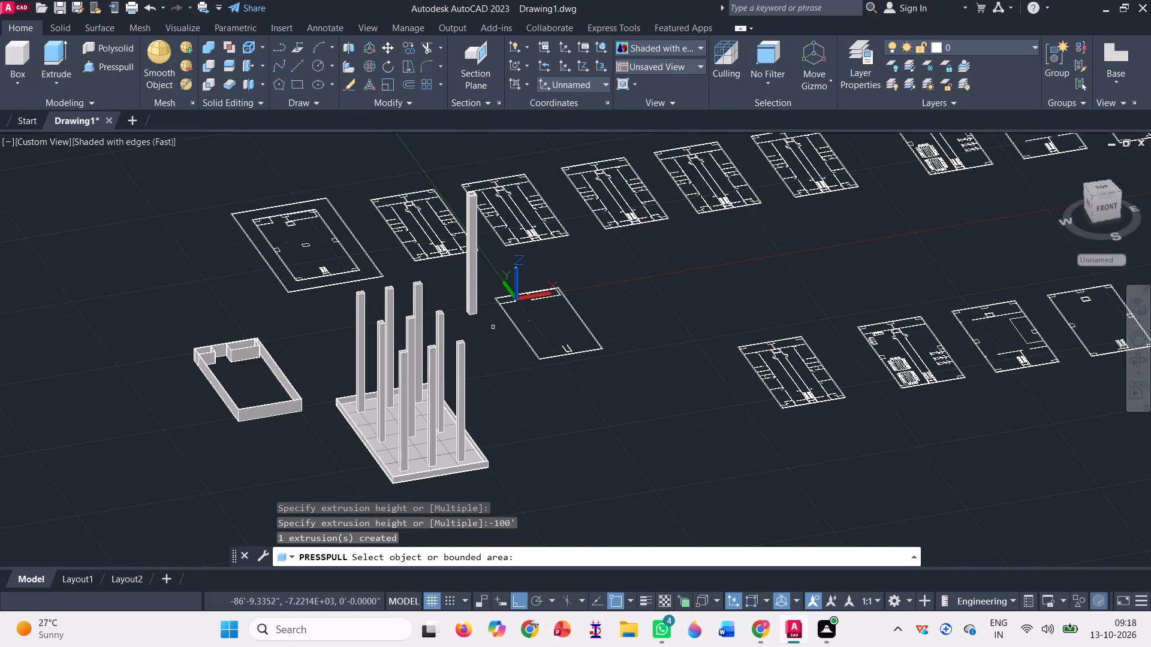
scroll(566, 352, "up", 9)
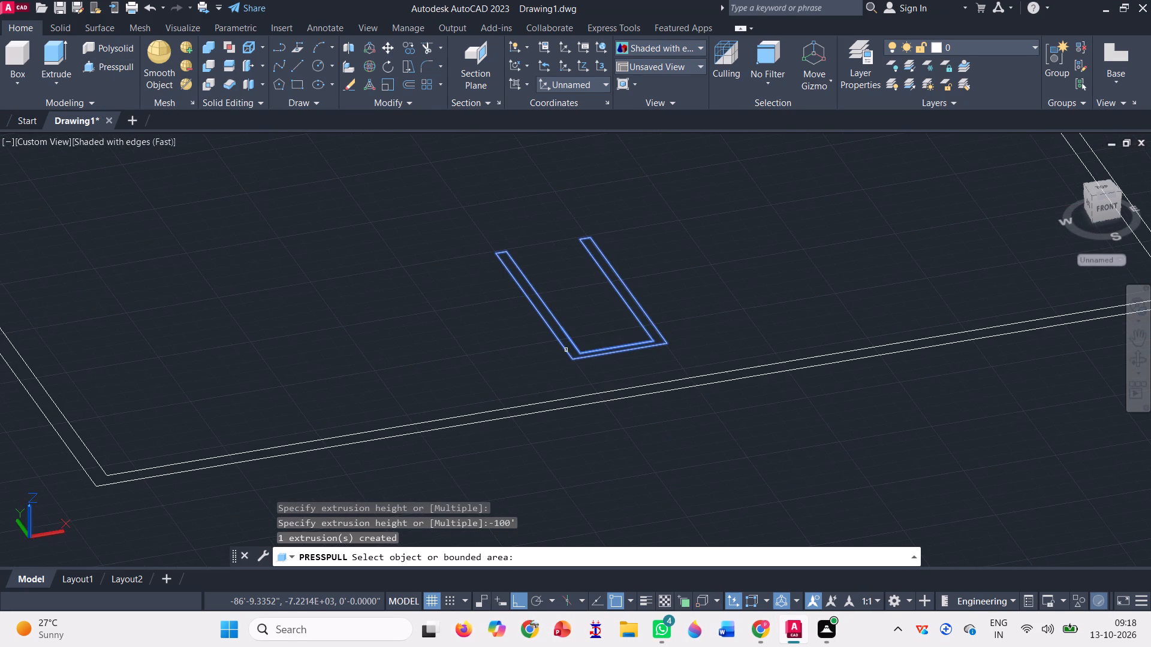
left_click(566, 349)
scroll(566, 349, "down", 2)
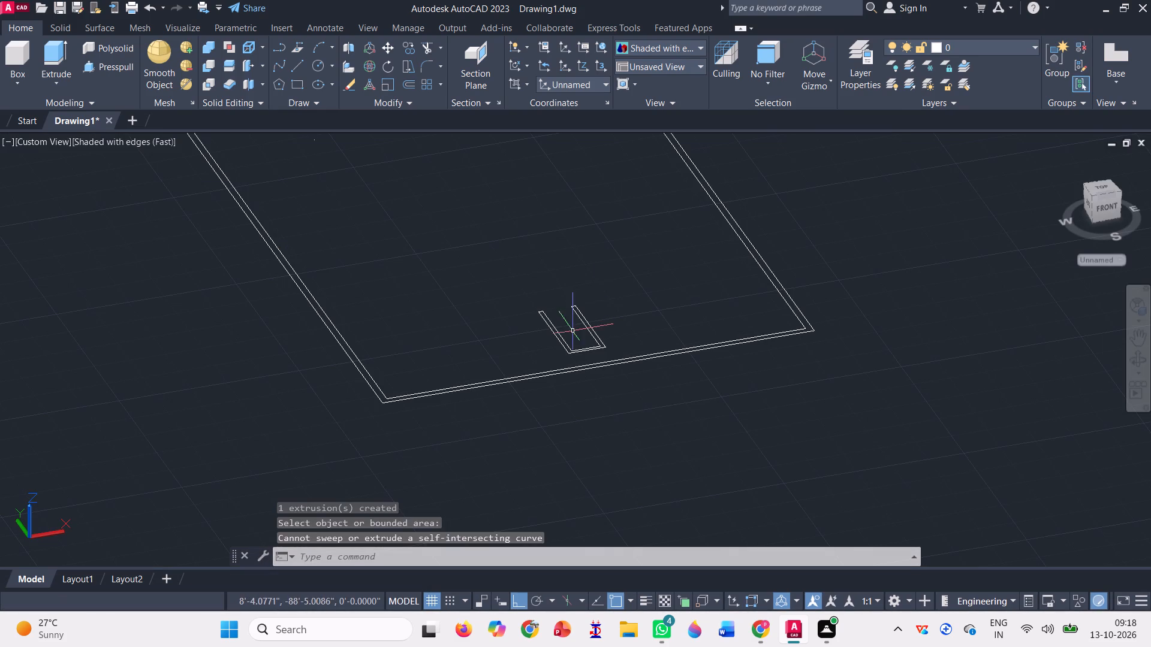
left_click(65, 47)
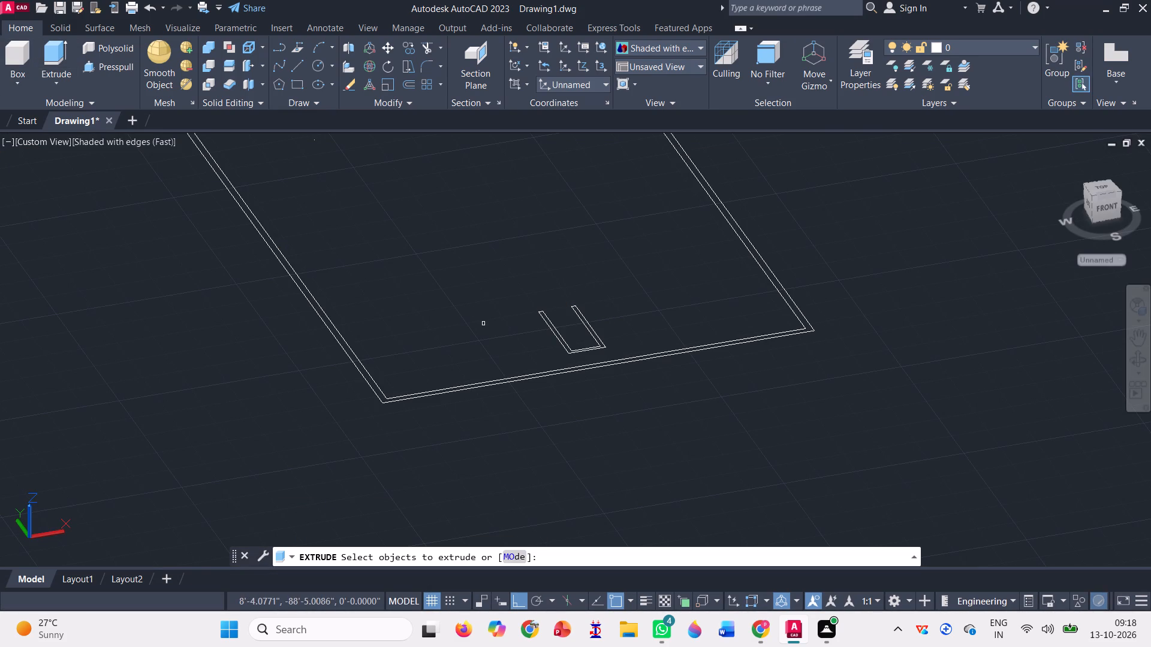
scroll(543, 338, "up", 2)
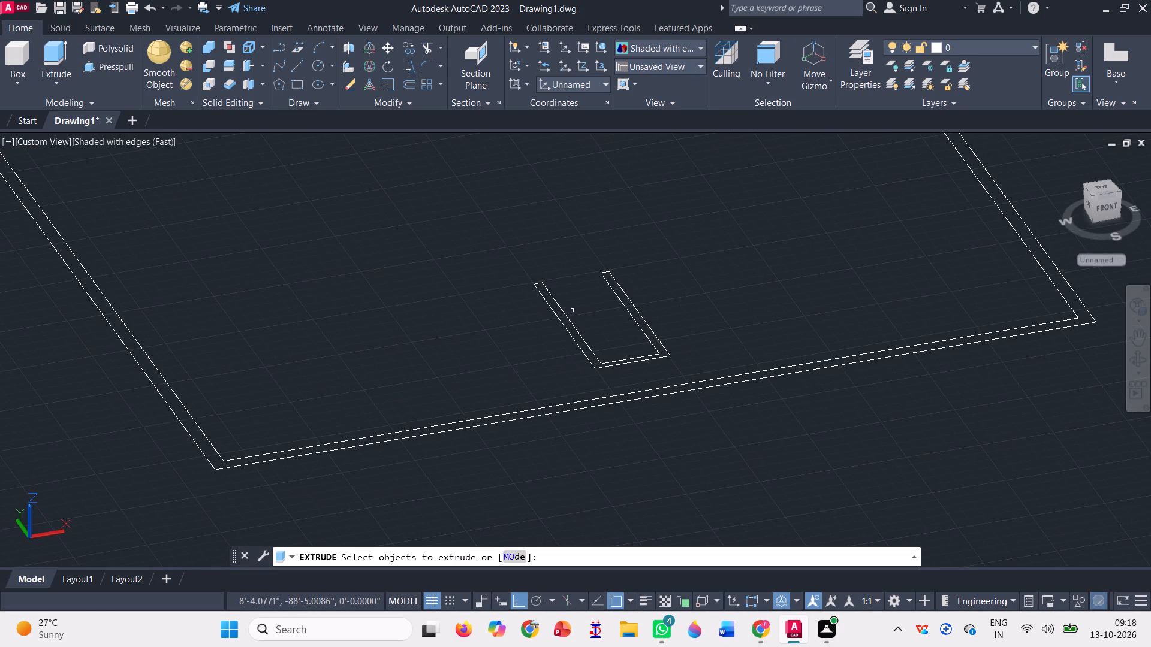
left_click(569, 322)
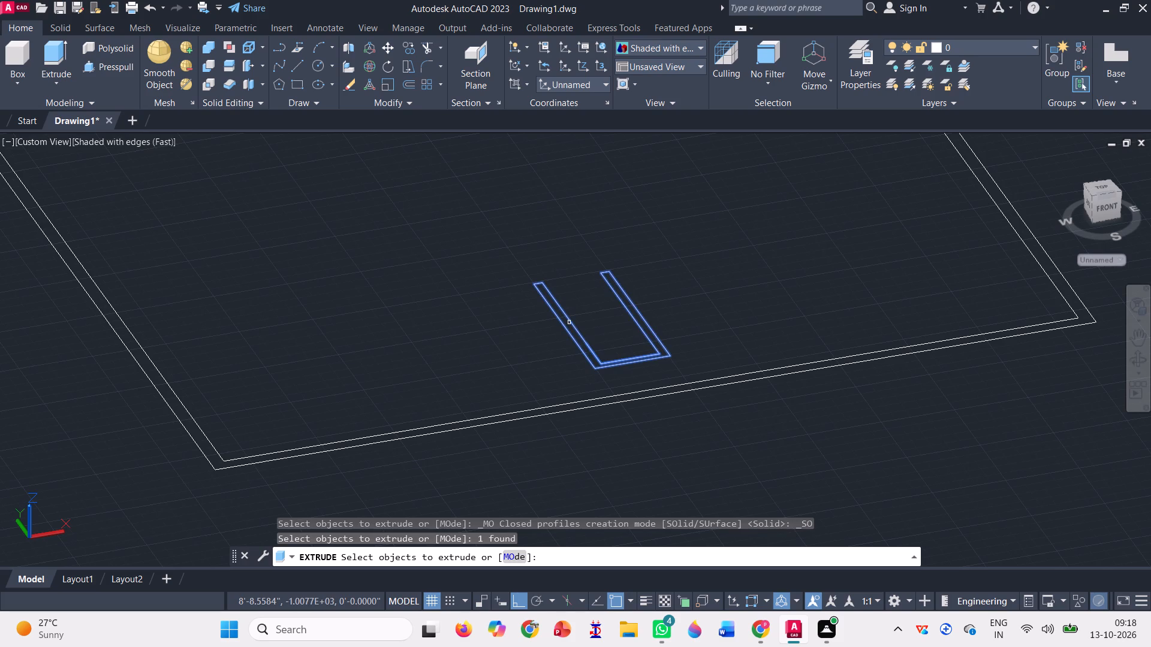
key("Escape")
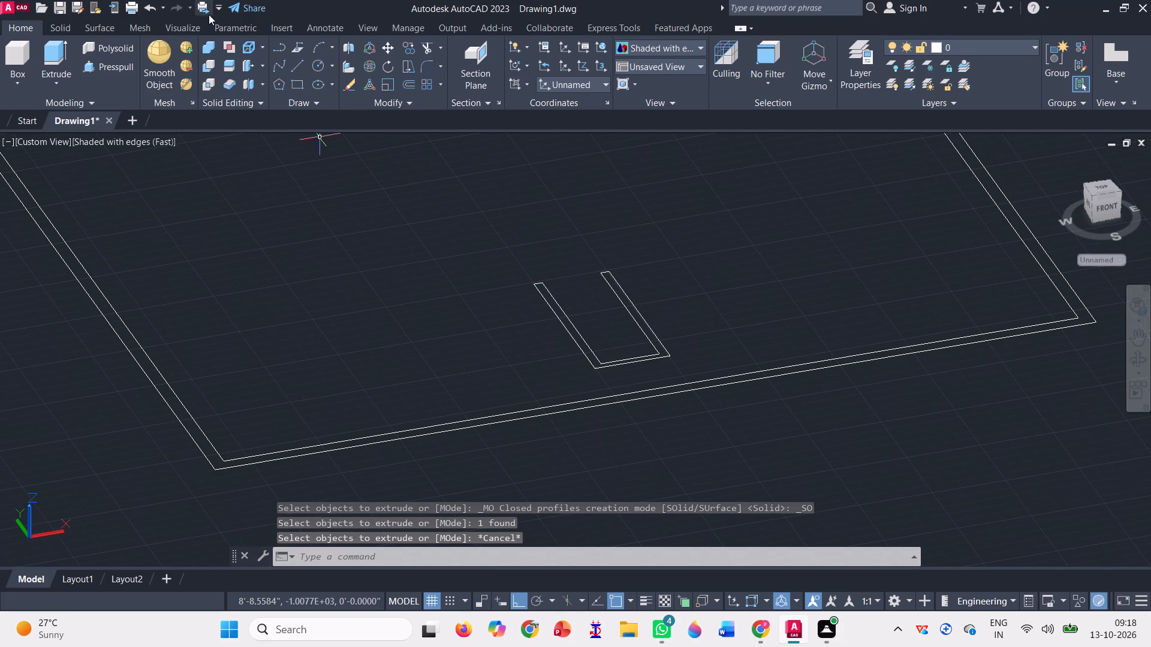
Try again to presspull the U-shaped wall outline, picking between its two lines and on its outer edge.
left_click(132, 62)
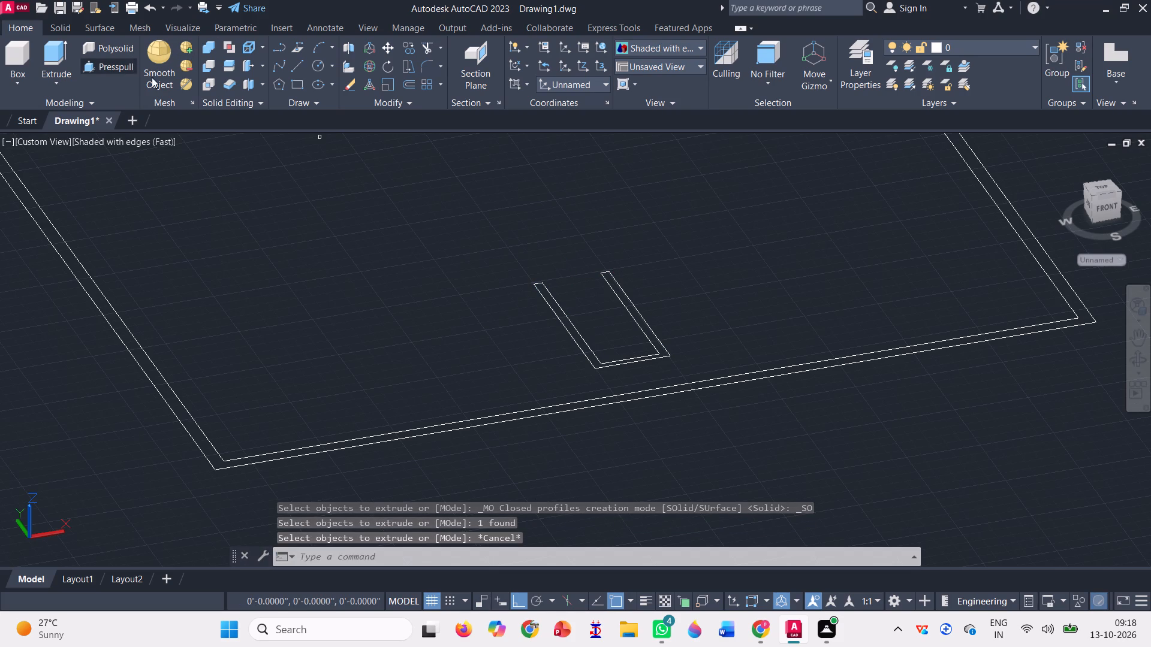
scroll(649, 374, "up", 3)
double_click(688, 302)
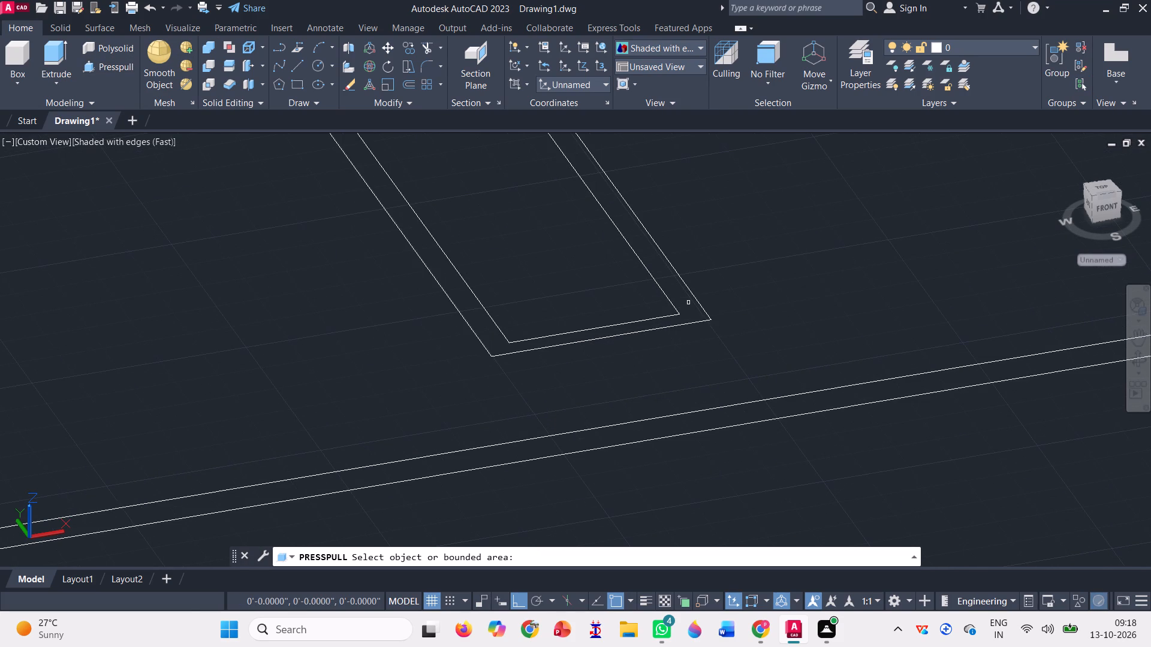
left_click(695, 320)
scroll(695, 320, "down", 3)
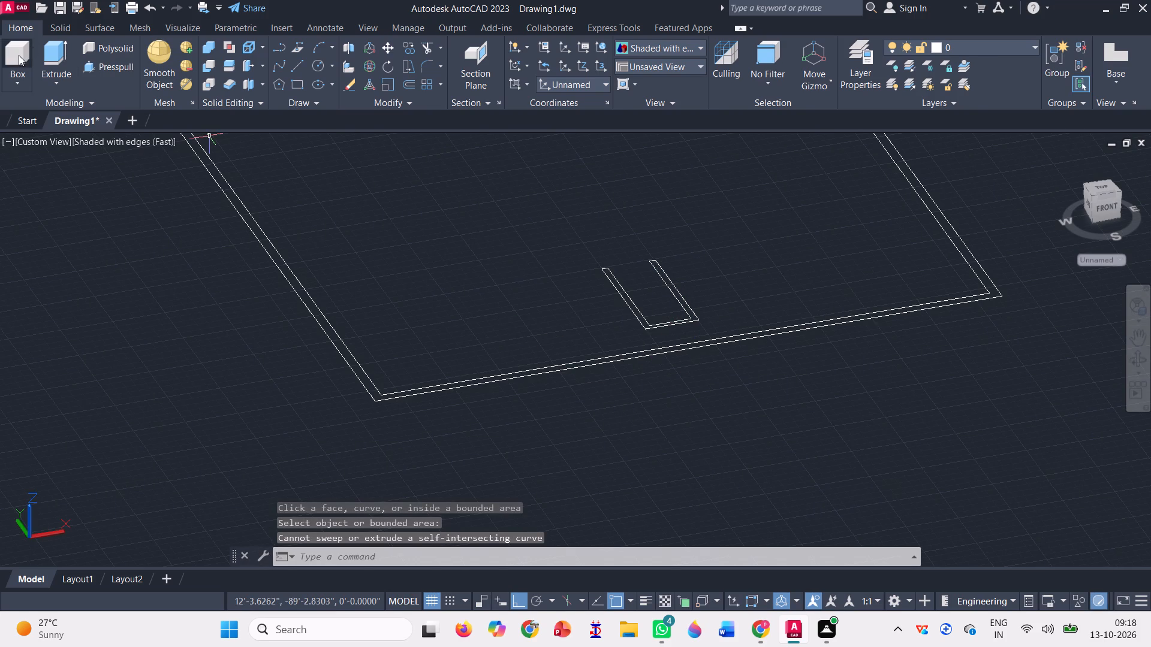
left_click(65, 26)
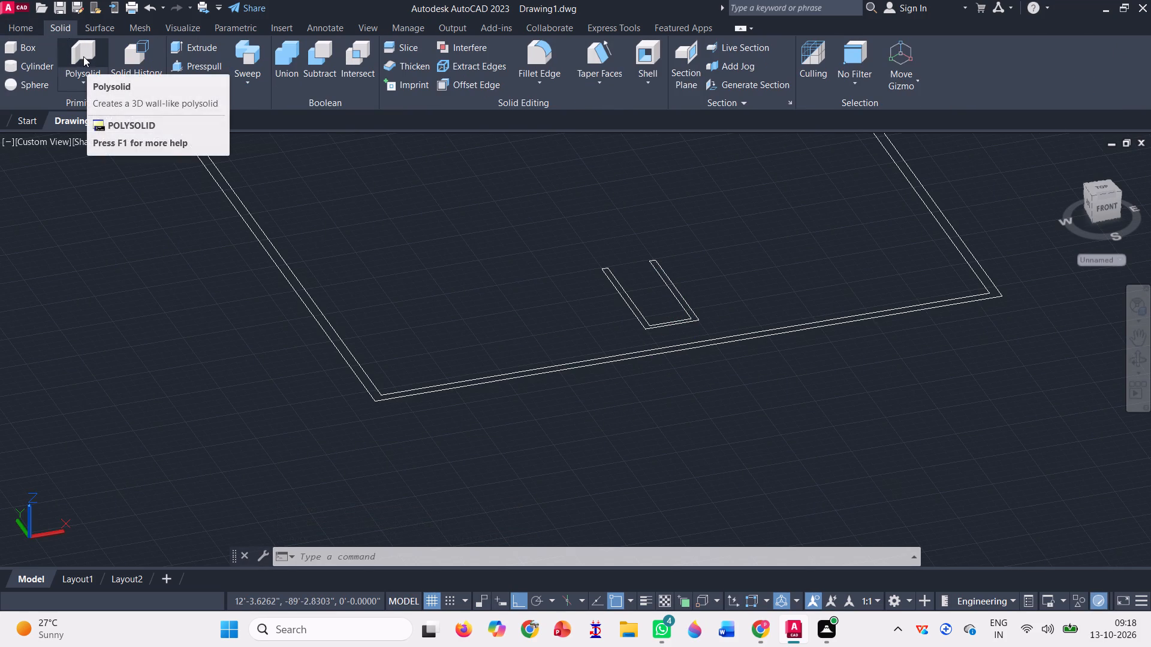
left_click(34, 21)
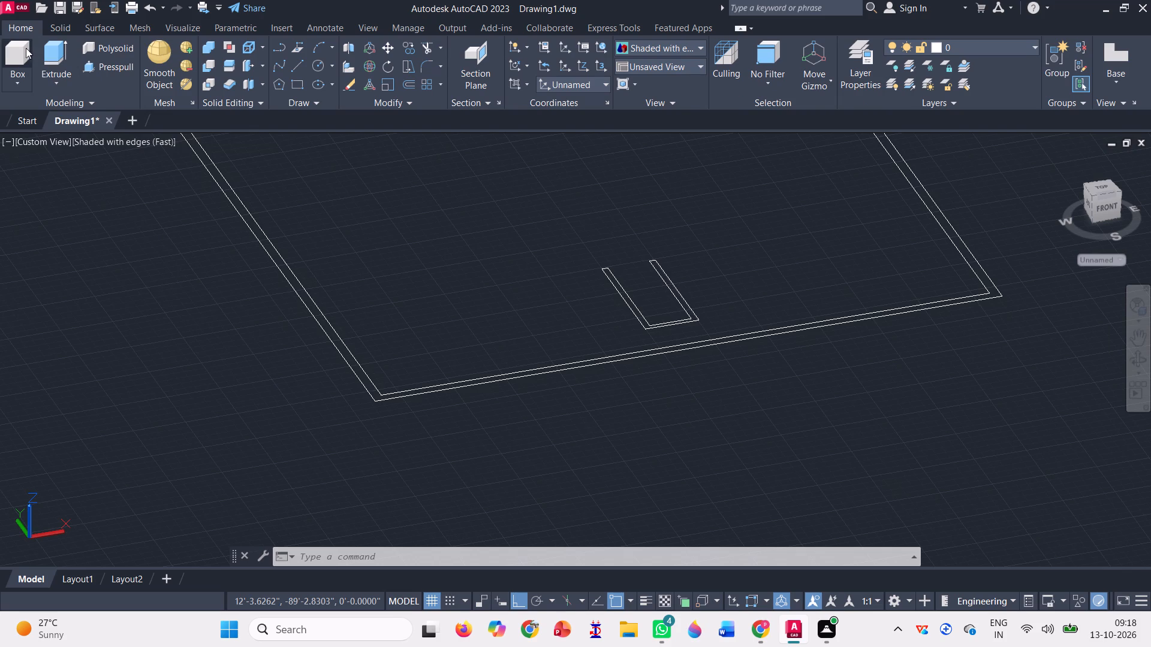
Create a 100' high box over the U-shaped wall outline, spanning its outer corners near the floor plan's front edge.
left_click(19, 48)
scroll(694, 266, "up", 3)
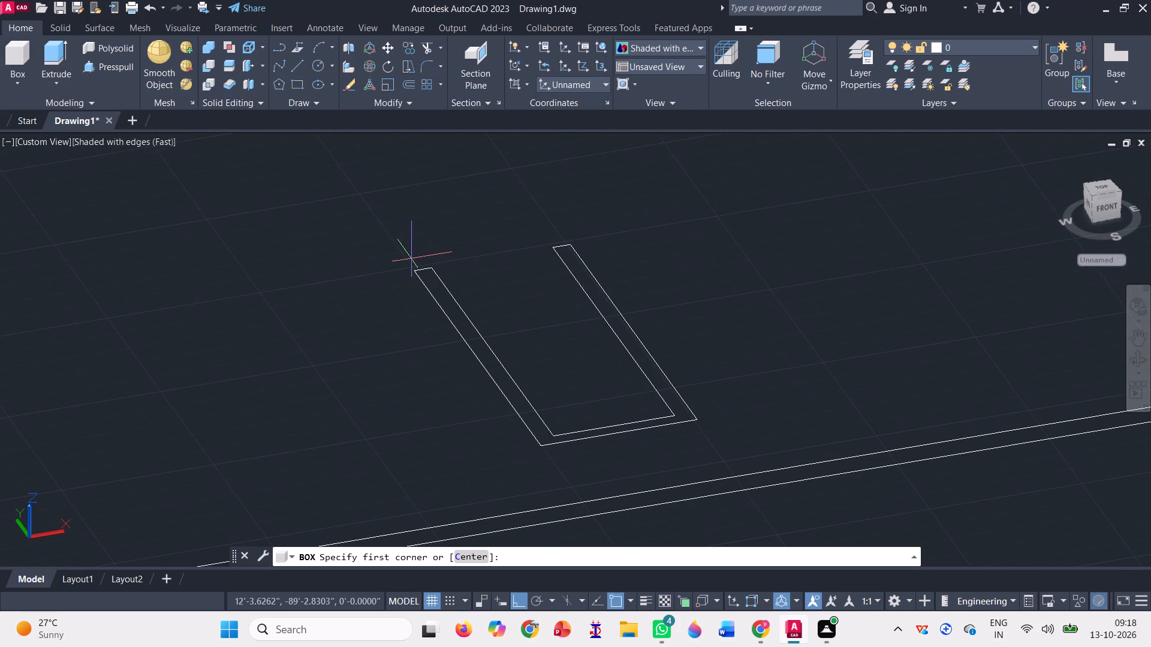
left_click(412, 268)
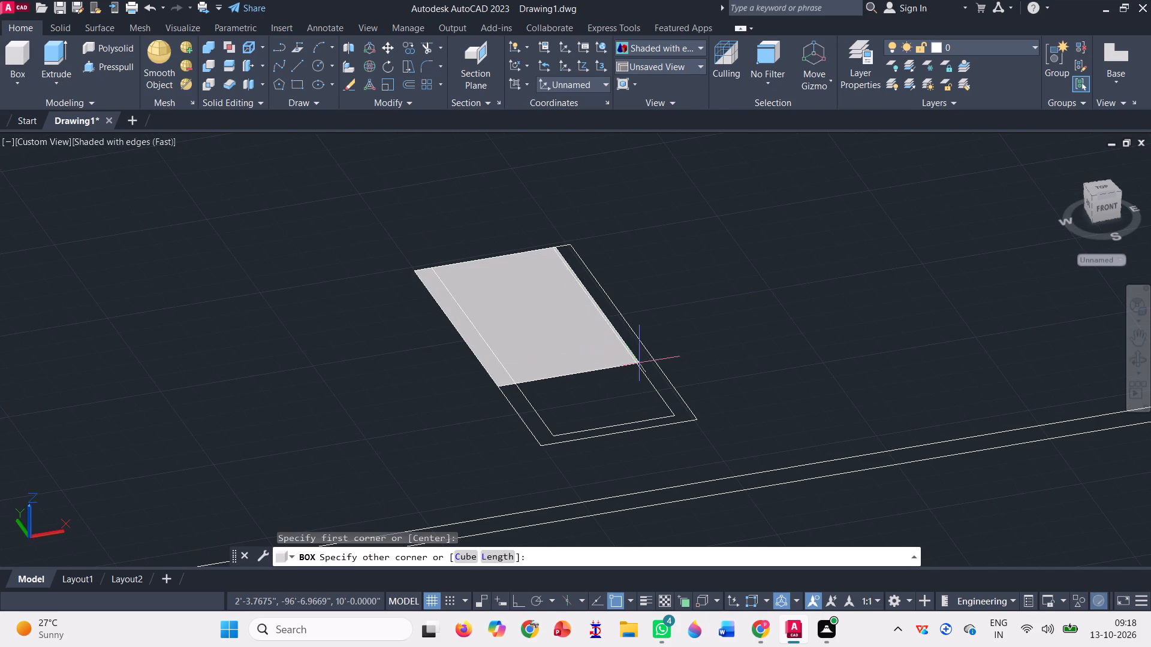
left_click(697, 417)
scroll(692, 413, "down", 6)
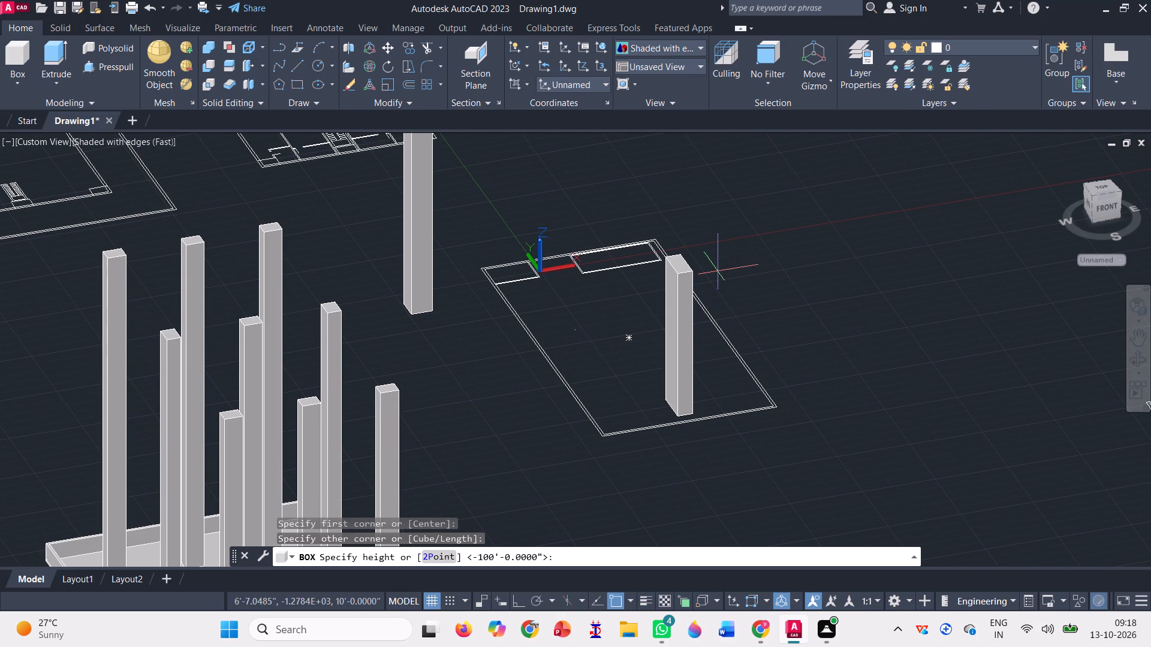
type("100")
key("apostrophe")
key("Return")
Move the new 100' box straight down along Z so it sits clear below the floor plan.
scroll(686, 331, "down", 1)
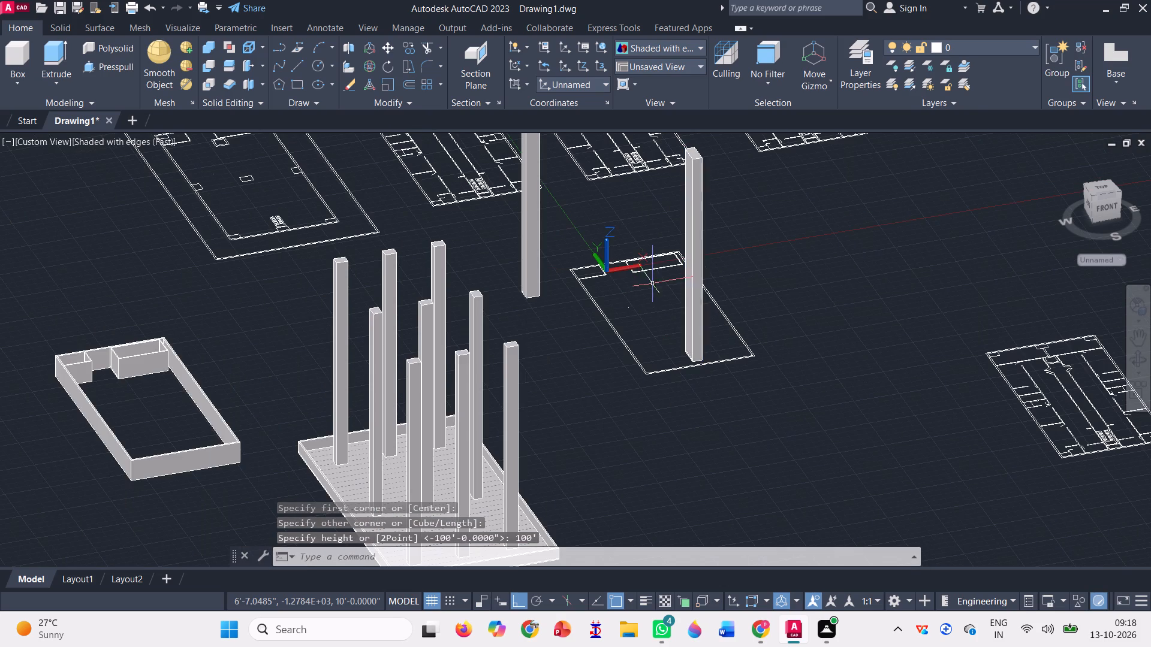
left_click(693, 268)
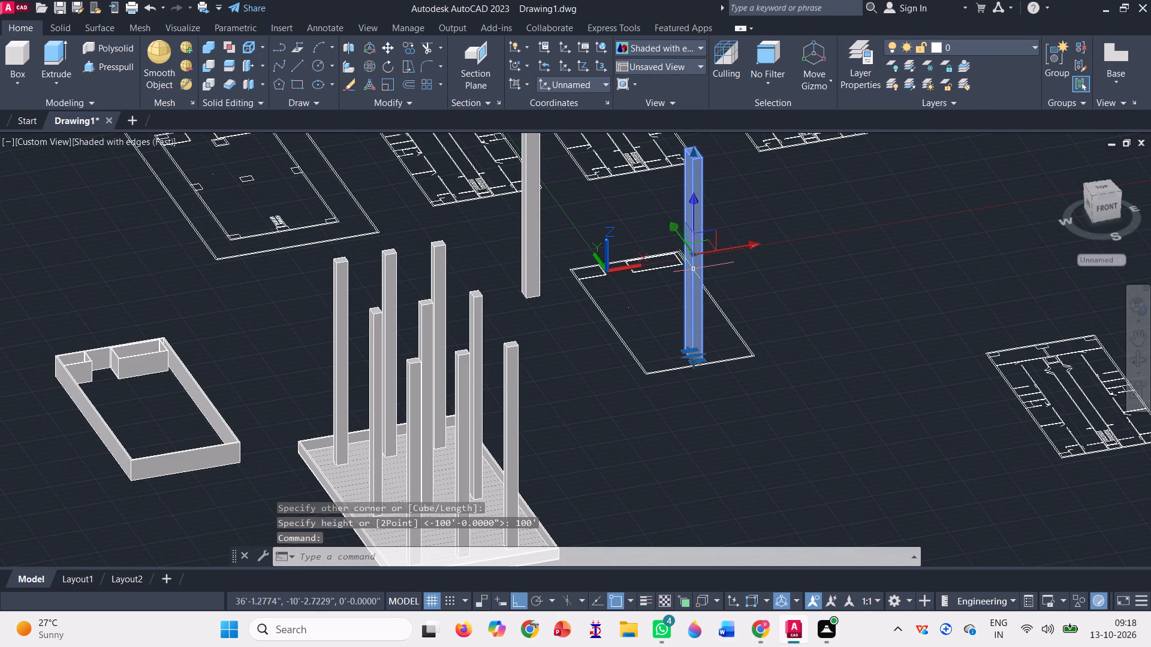
key("m")
key("Return")
left_click(693, 268)
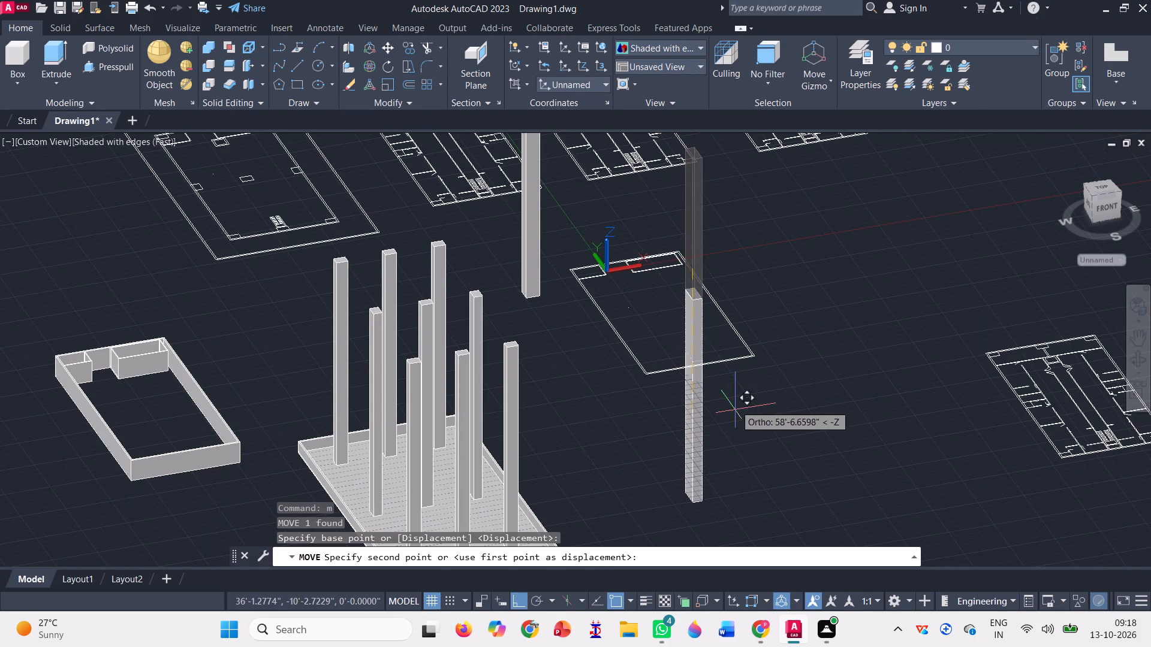
left_click(651, 500)
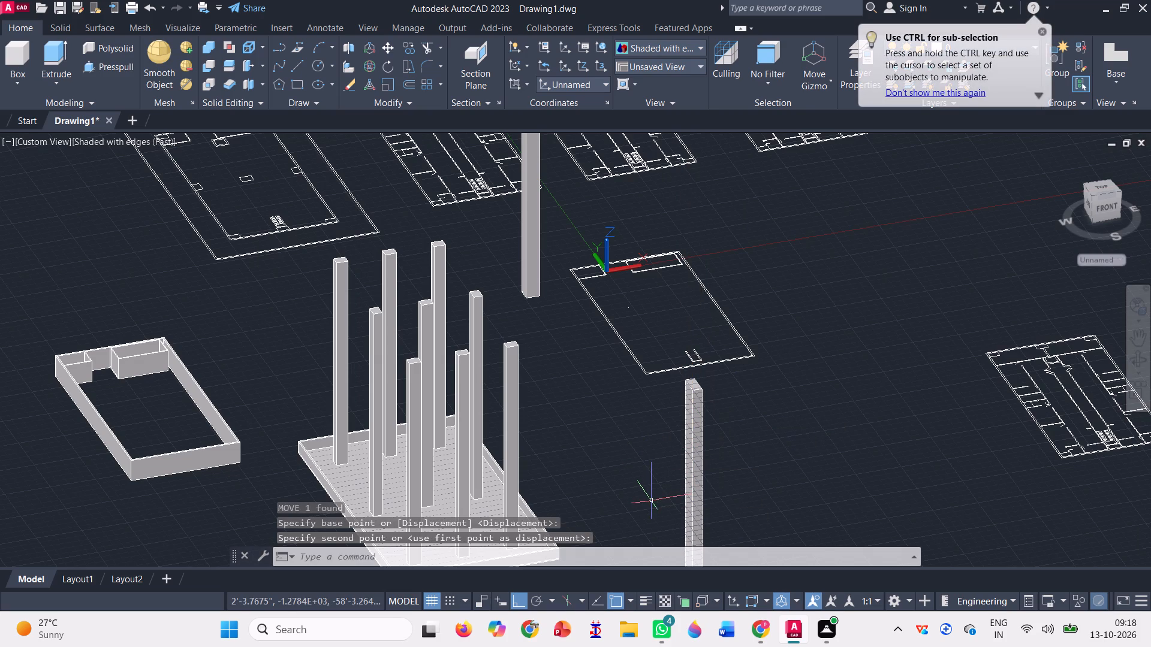
scroll(722, 356, "up", 3)
key("Escape")
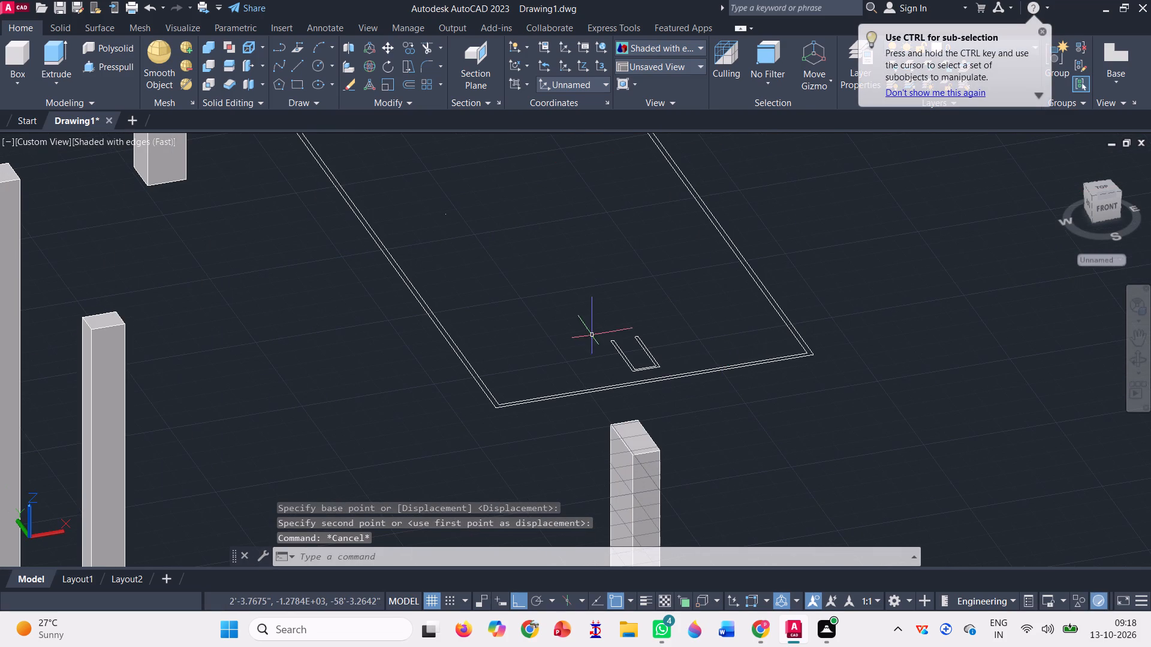
Move the U-shaped wall outline from the floor plan onto the lowered box's top face, matching its outer end corner to the box's corner.
left_click(387, 46)
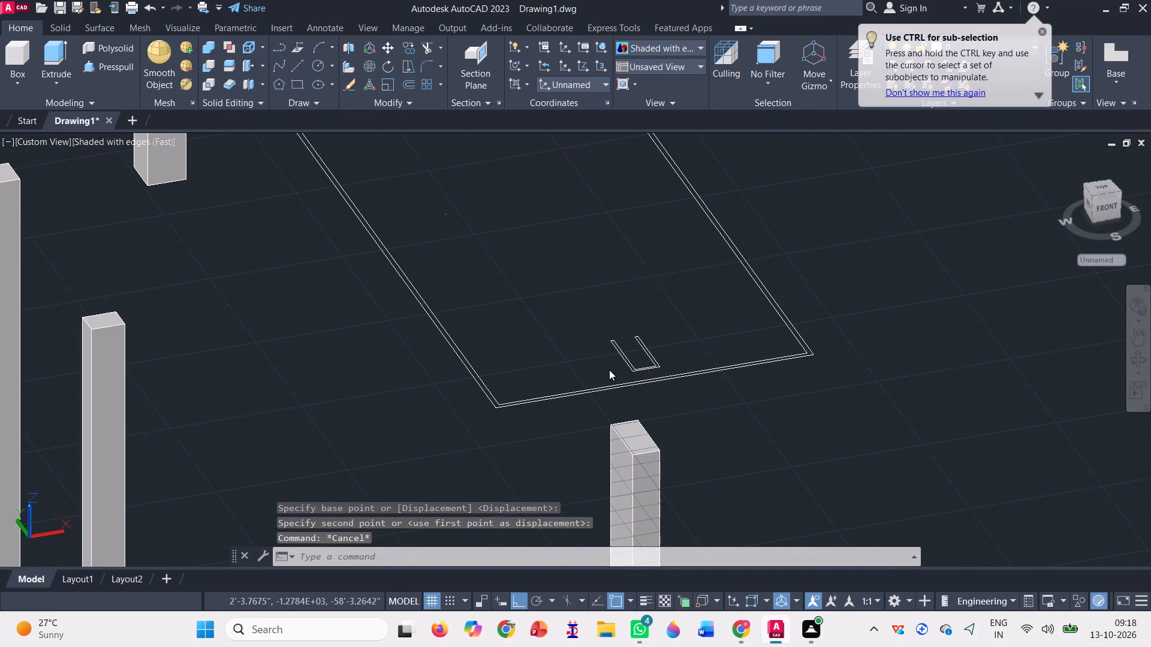
scroll(610, 377, "up", 3)
scroll(409, 241, "down", 4)
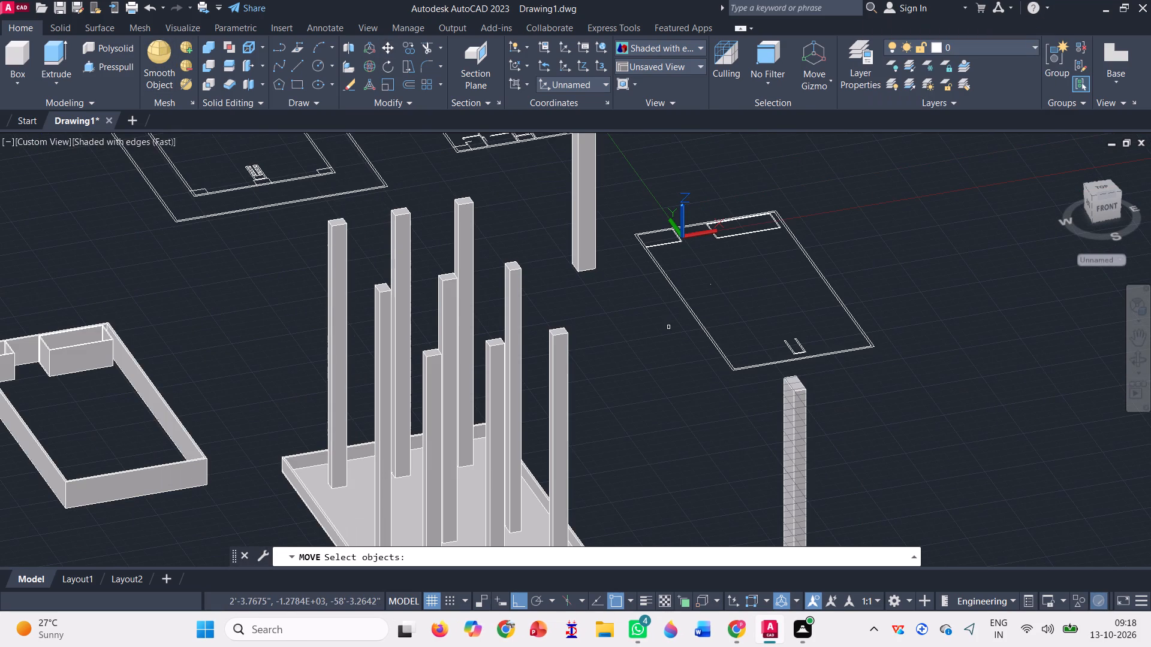
scroll(774, 331, "up", 3)
left_click(862, 373)
left_click(764, 383)
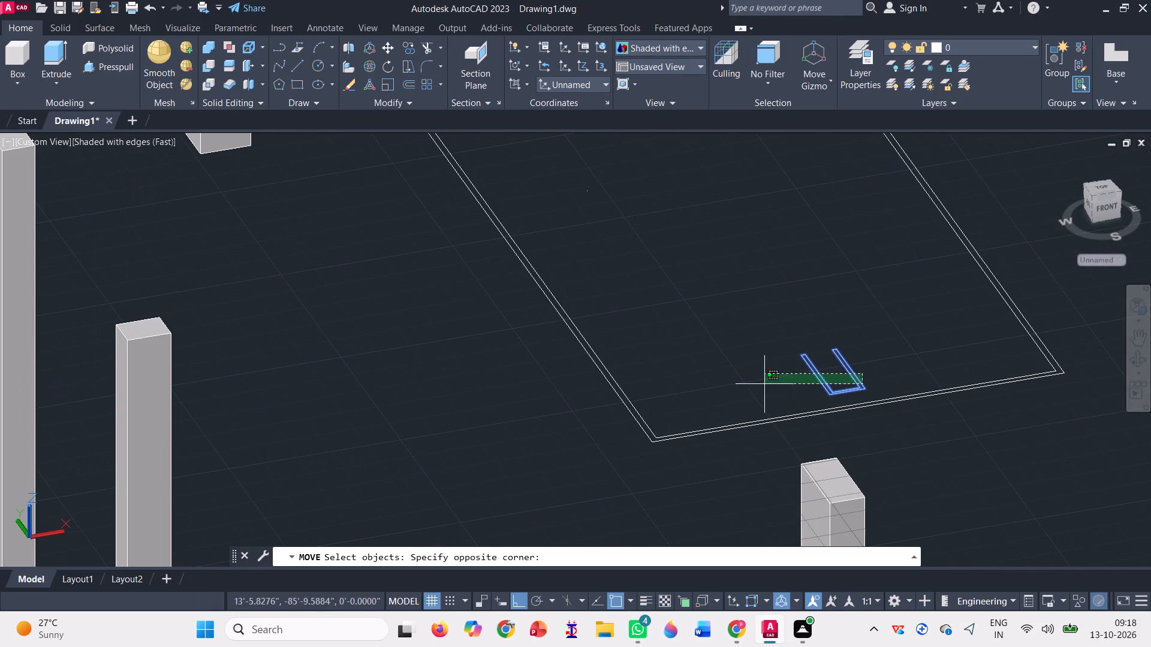
key("space")
scroll(809, 356, "up", 7)
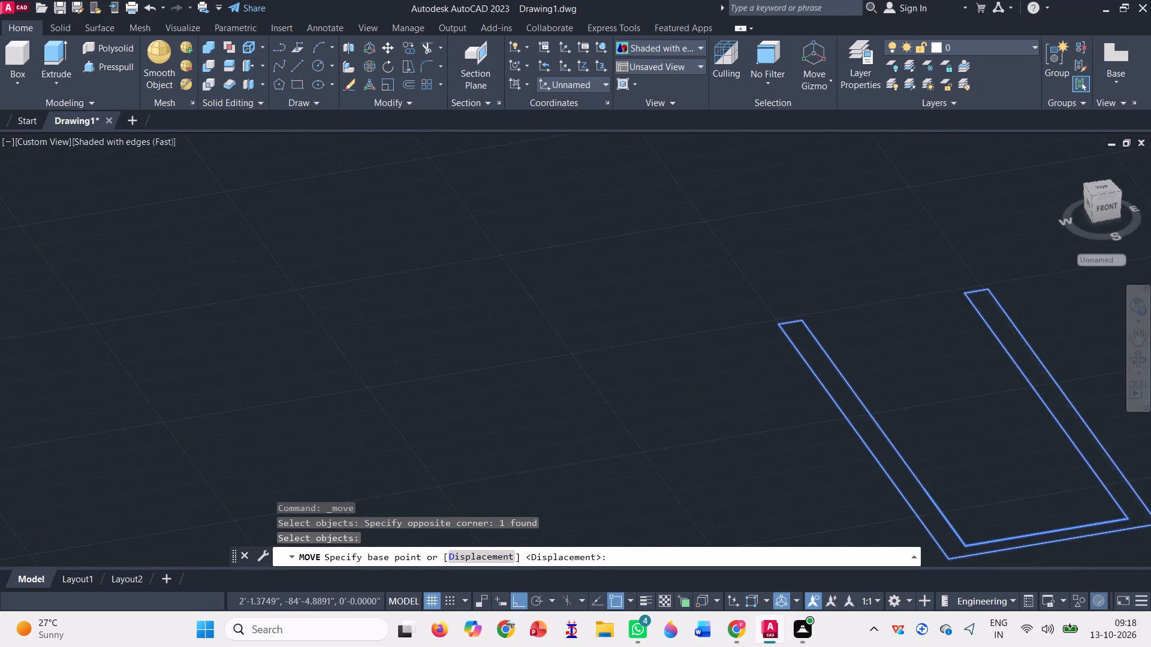
left_click(776, 309)
scroll(641, 279, "down", 2)
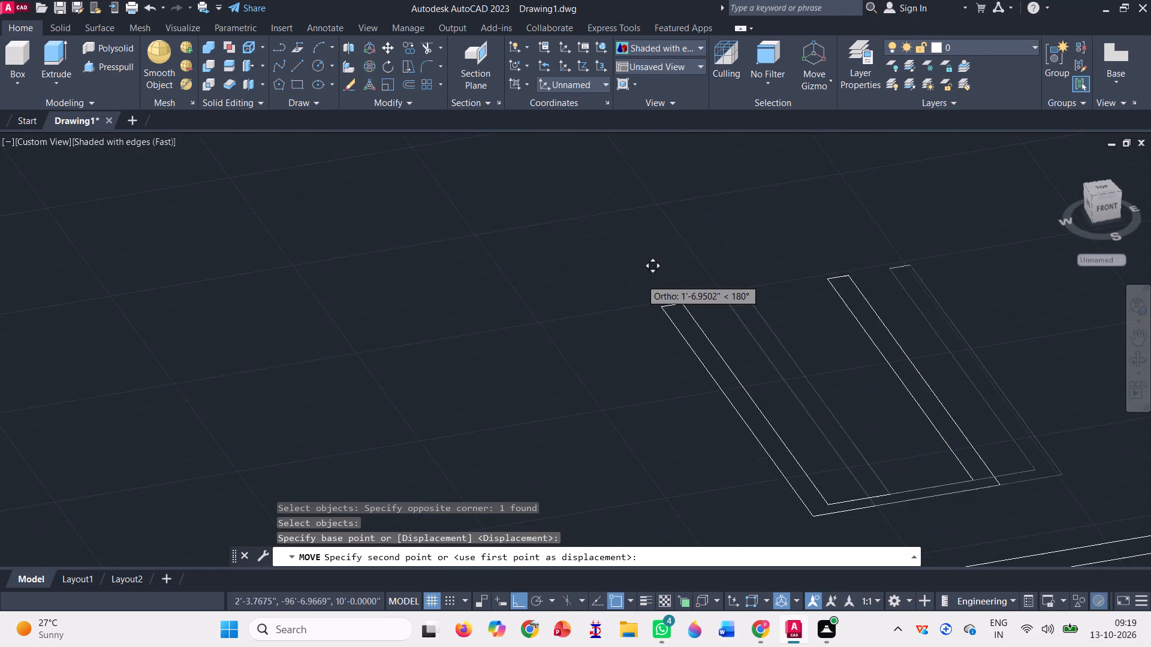
scroll(646, 265, "down", 3)
scroll(706, 378, "up", 4)
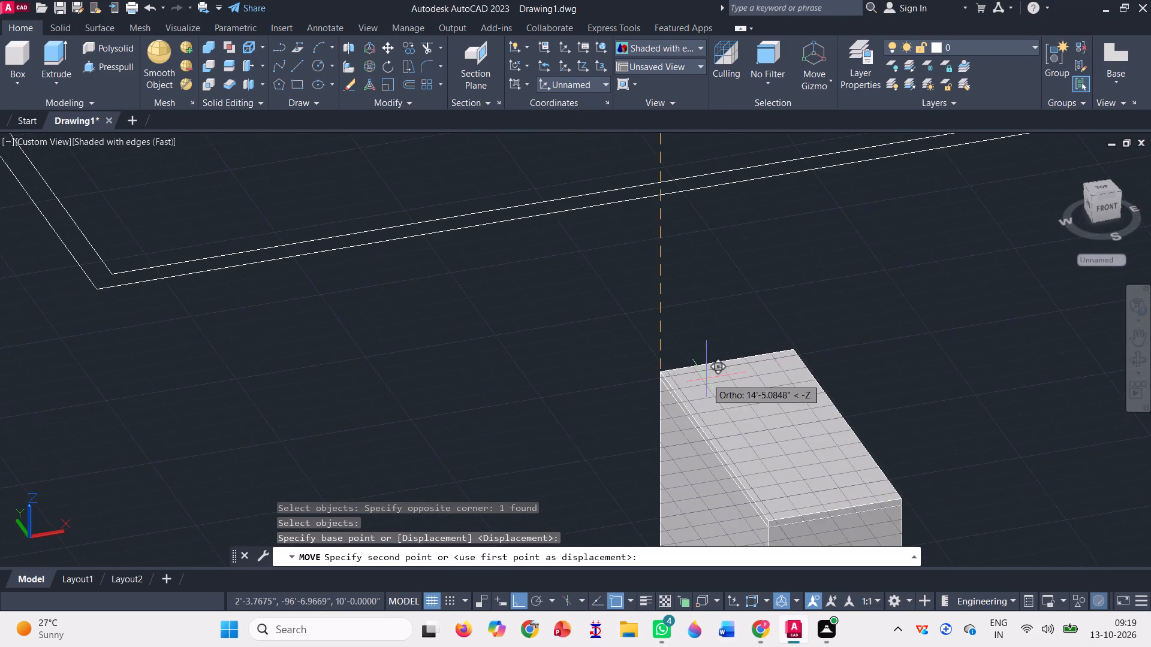
scroll(694, 377, "up", 4)
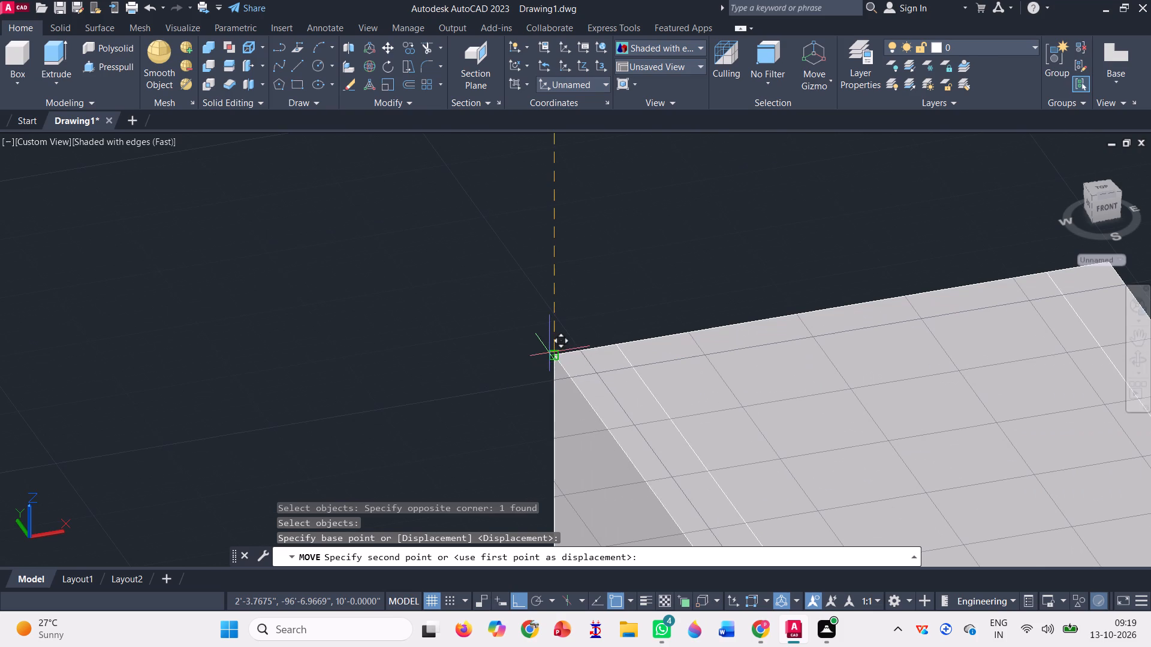
left_click(557, 355)
Draw a line across the U outline's open end on the box's top face, joining its two inner endpoints.
scroll(531, 319, "down", 3)
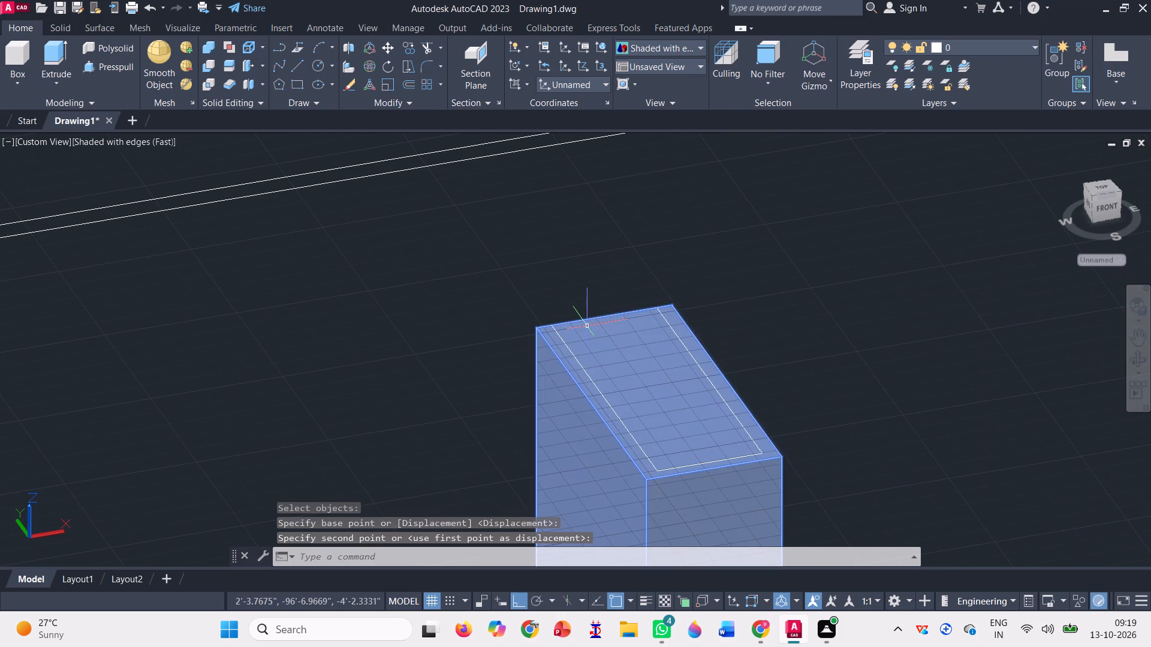
scroll(587, 325, "down", 1)
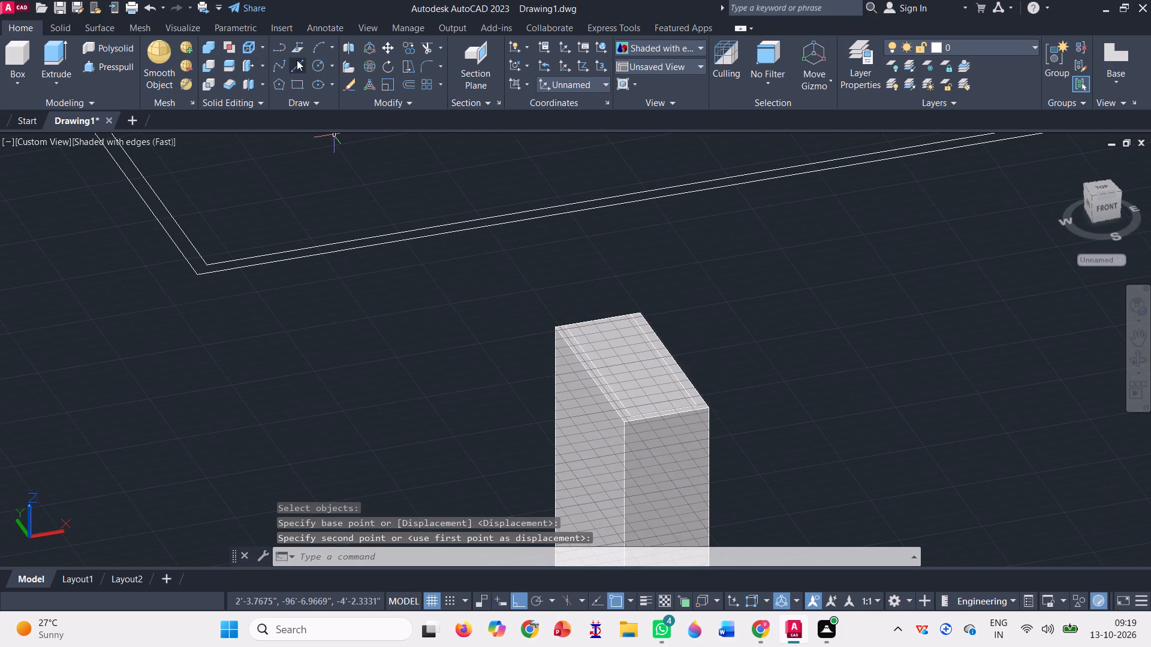
left_click(297, 60)
scroll(578, 306, "up", 3)
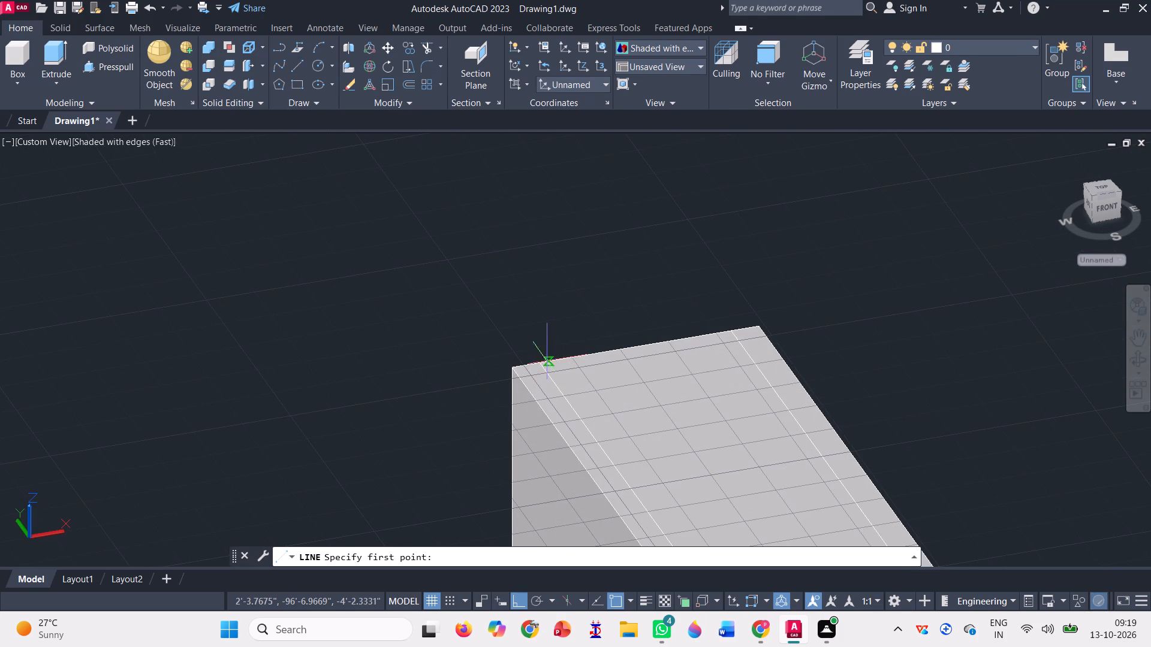
left_click(542, 359)
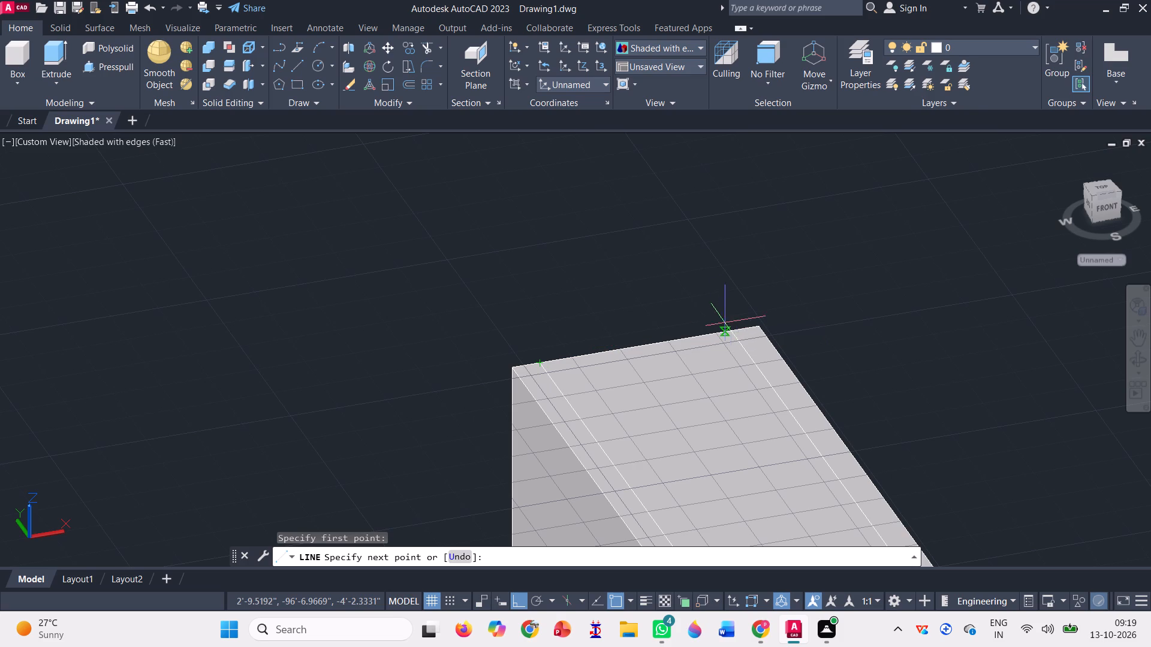
left_click(728, 328)
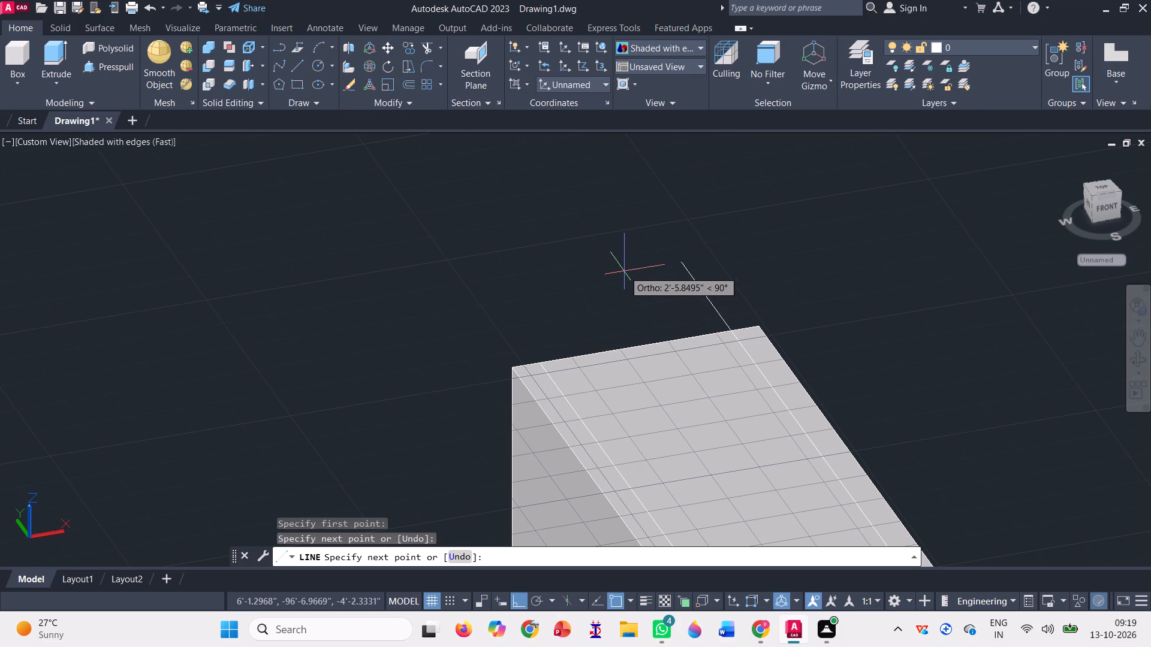
key("space")
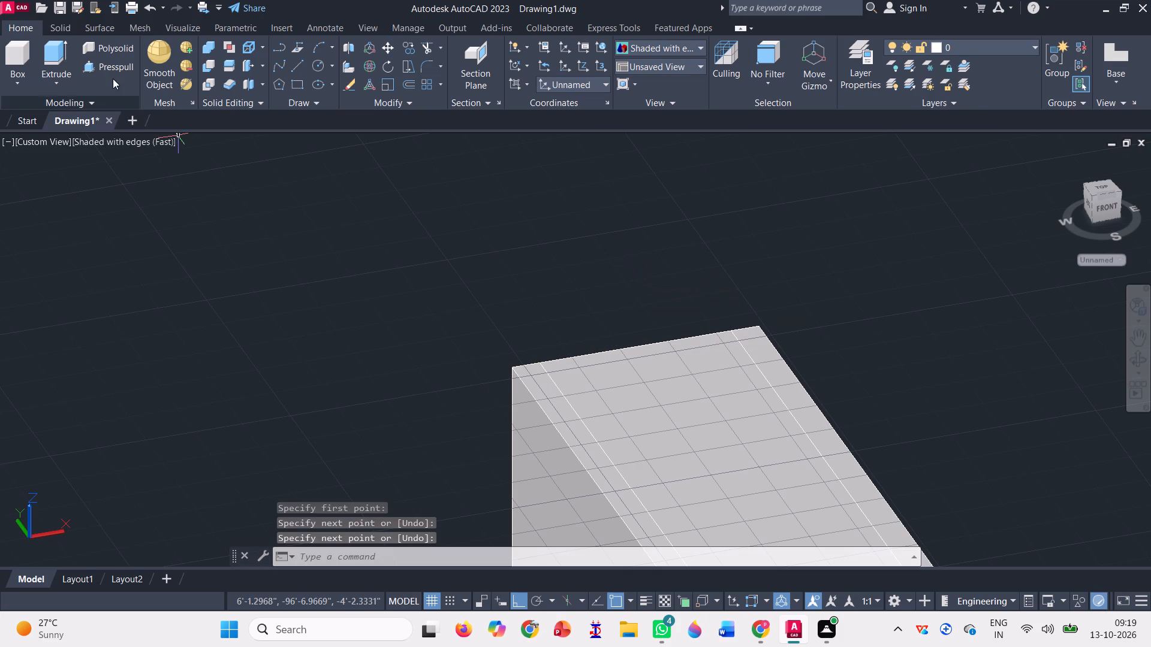
Presspull the area enclosed by the U outline and closing line by -100' to hollow out the box.
left_click(116, 65)
scroll(802, 304, "down", 2)
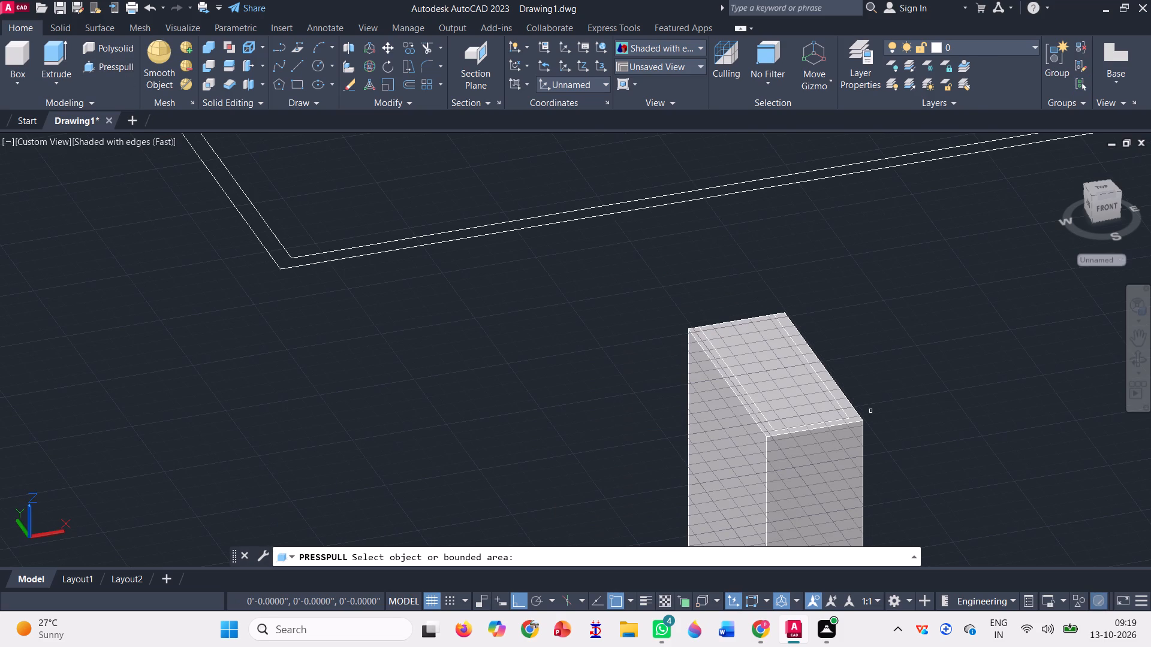
left_click(778, 341)
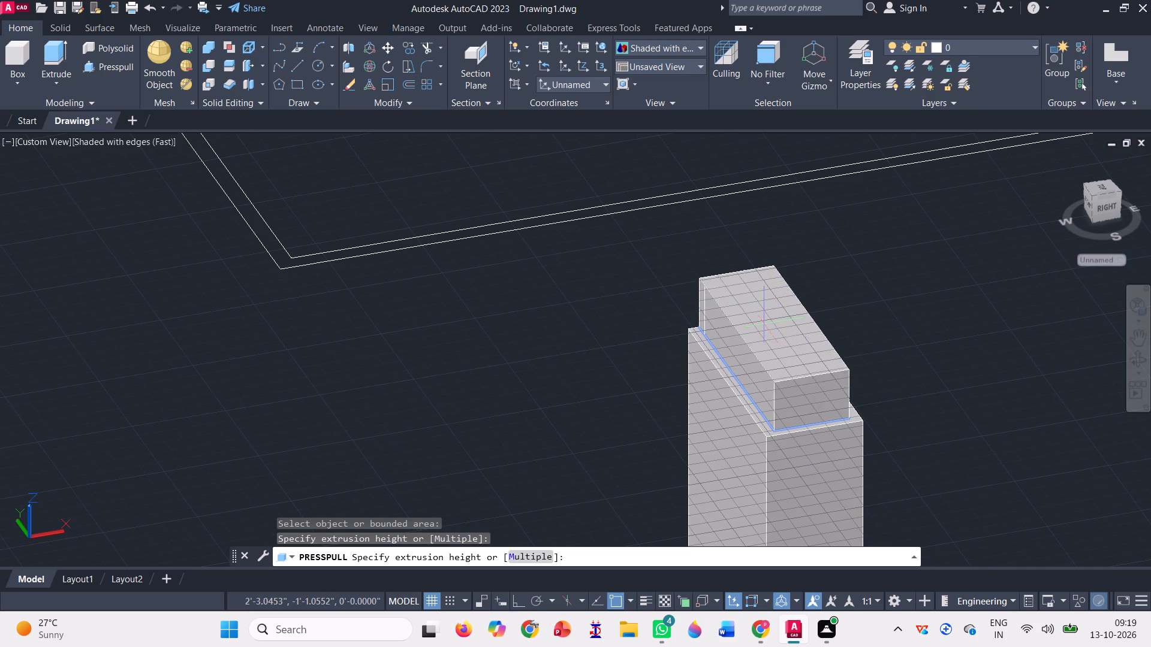
scroll(766, 265, "down", 3)
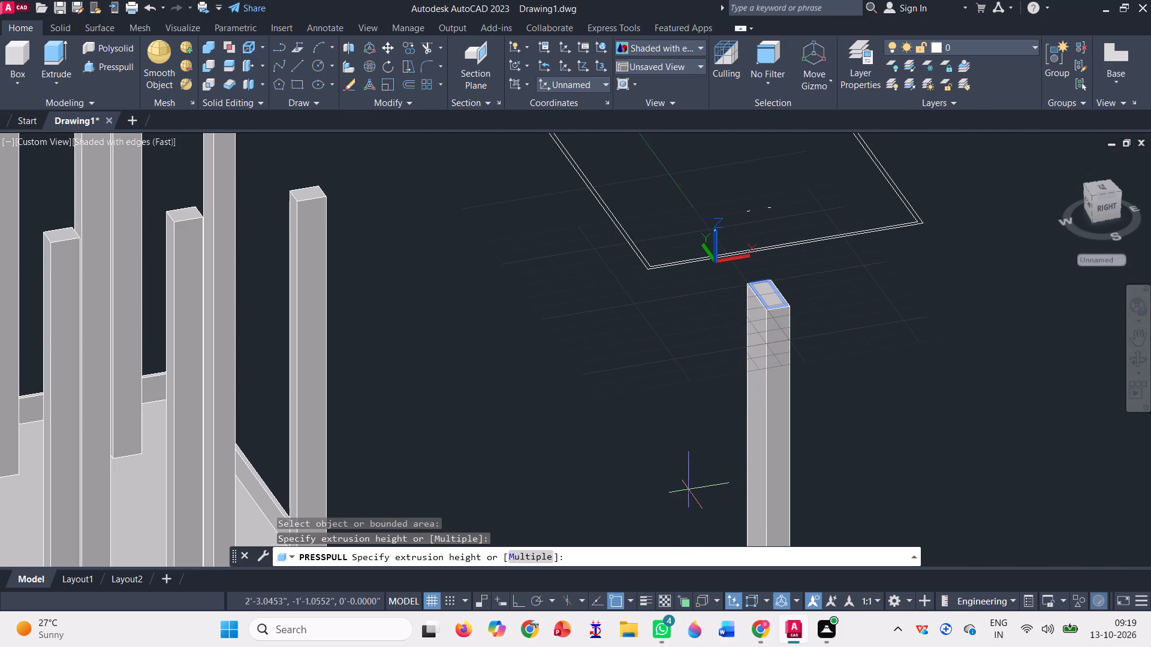
scroll(670, 356, "down", 2)
type("-100'")
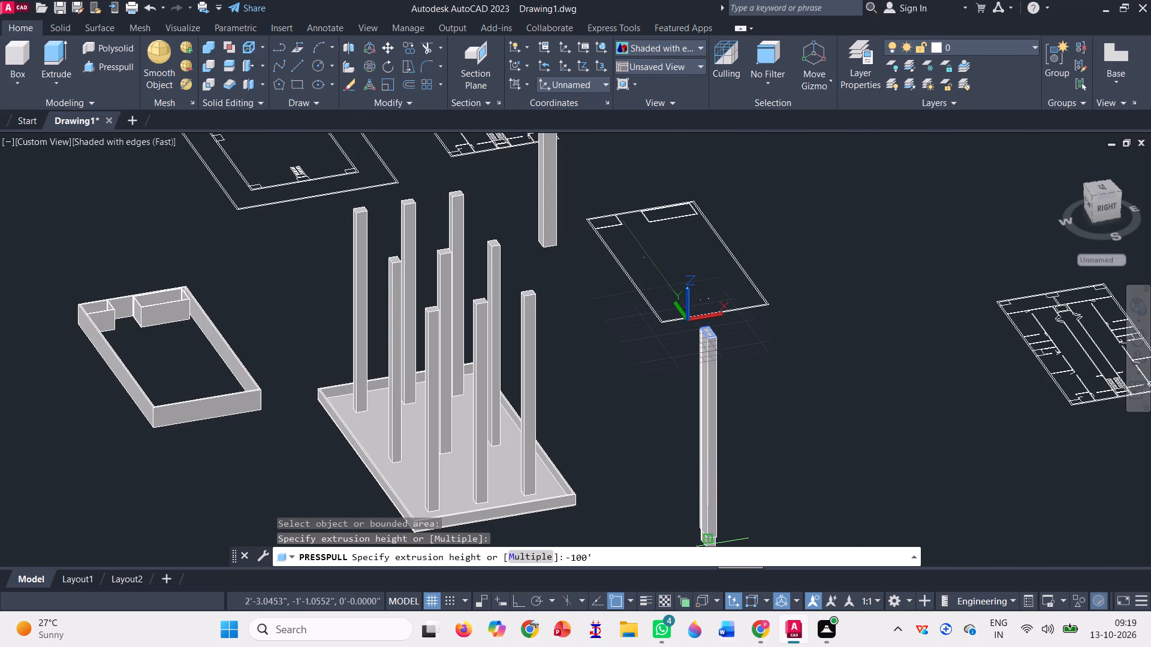
key("Return")
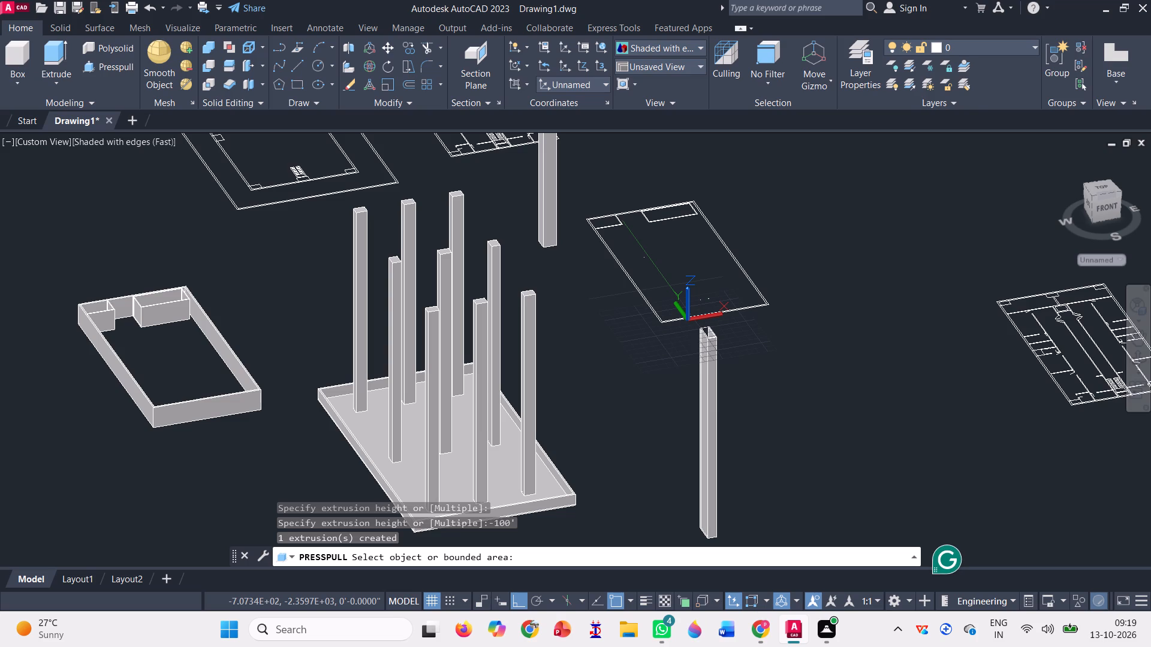
scroll(818, 564, "up", 3)
scroll(718, 409, "up", 4)
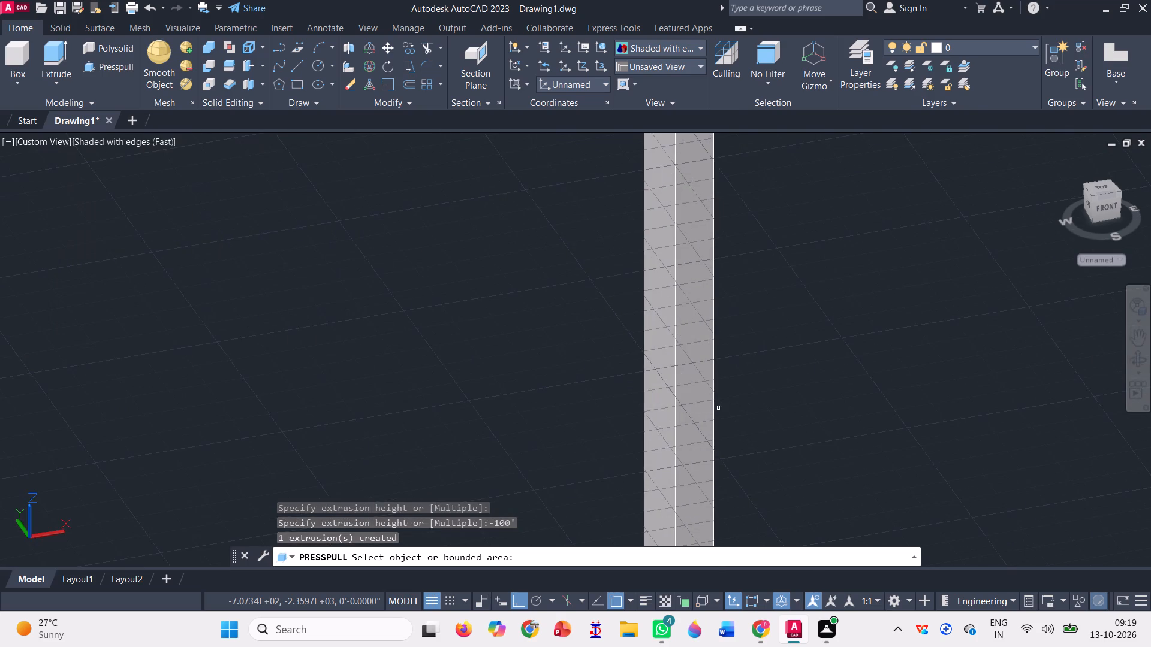
scroll(698, 383, "down", 3)
scroll(674, 306, "up", 4)
scroll(721, 288, "up", 4)
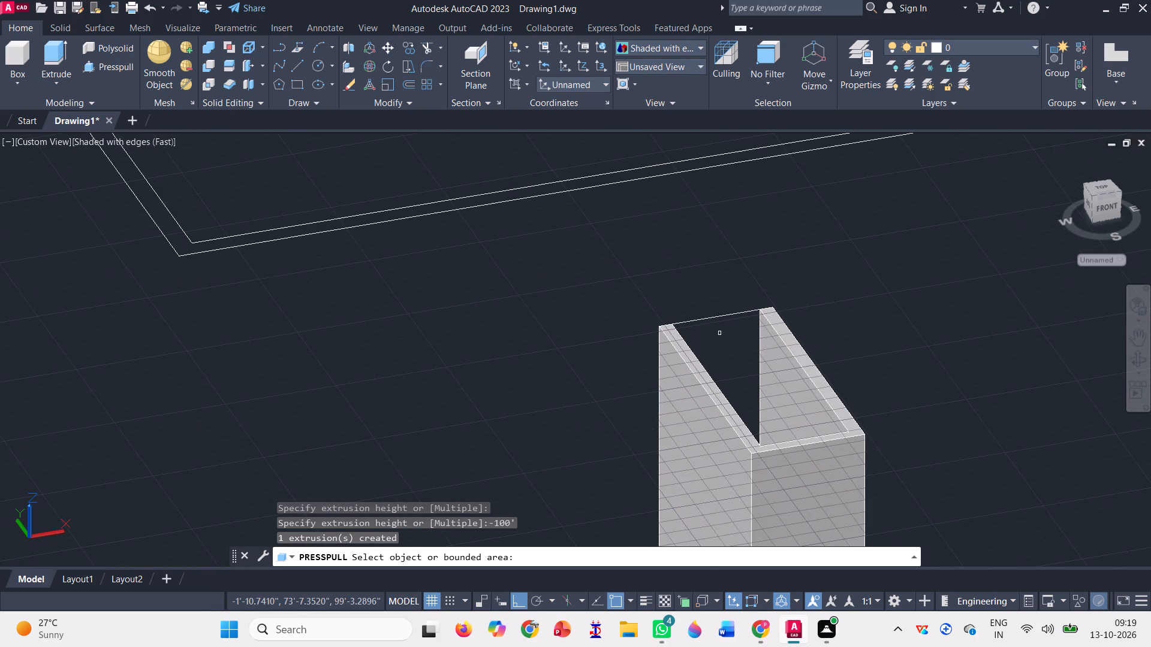
key("Escape")
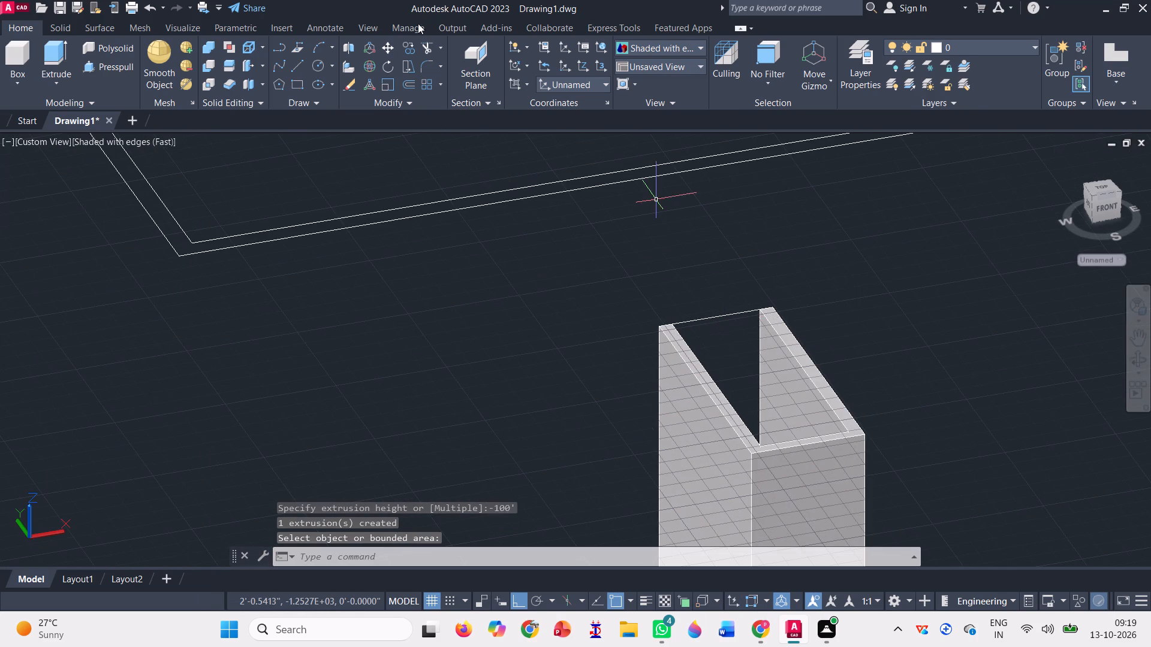
Trim away the leftover line across the open side at the top of the U-shaped shaft.
left_click(429, 50)
scroll(679, 299, "up", 1)
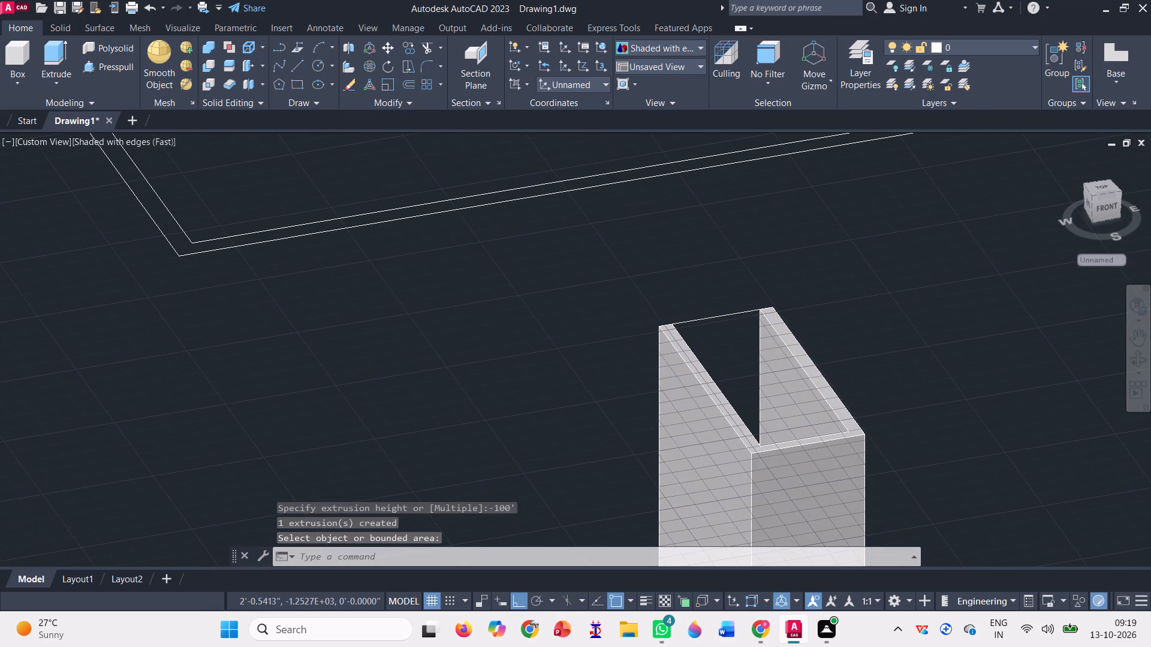
scroll(679, 299, "up", 1)
left_click(724, 340)
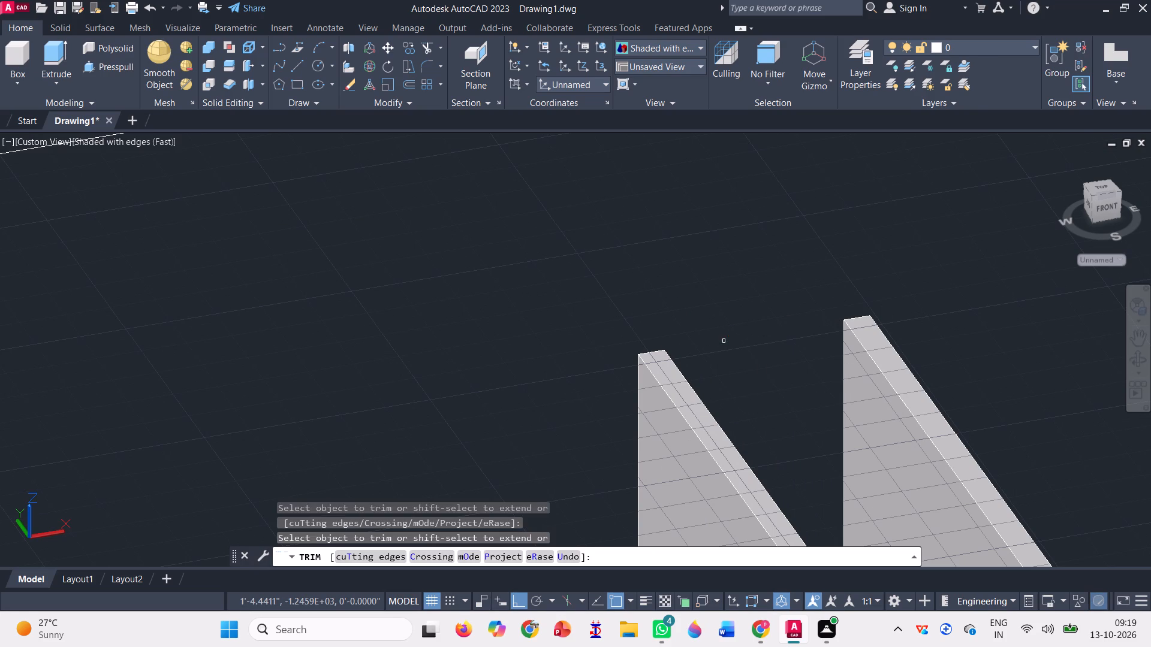
scroll(713, 315, "down", 3)
key("Return")
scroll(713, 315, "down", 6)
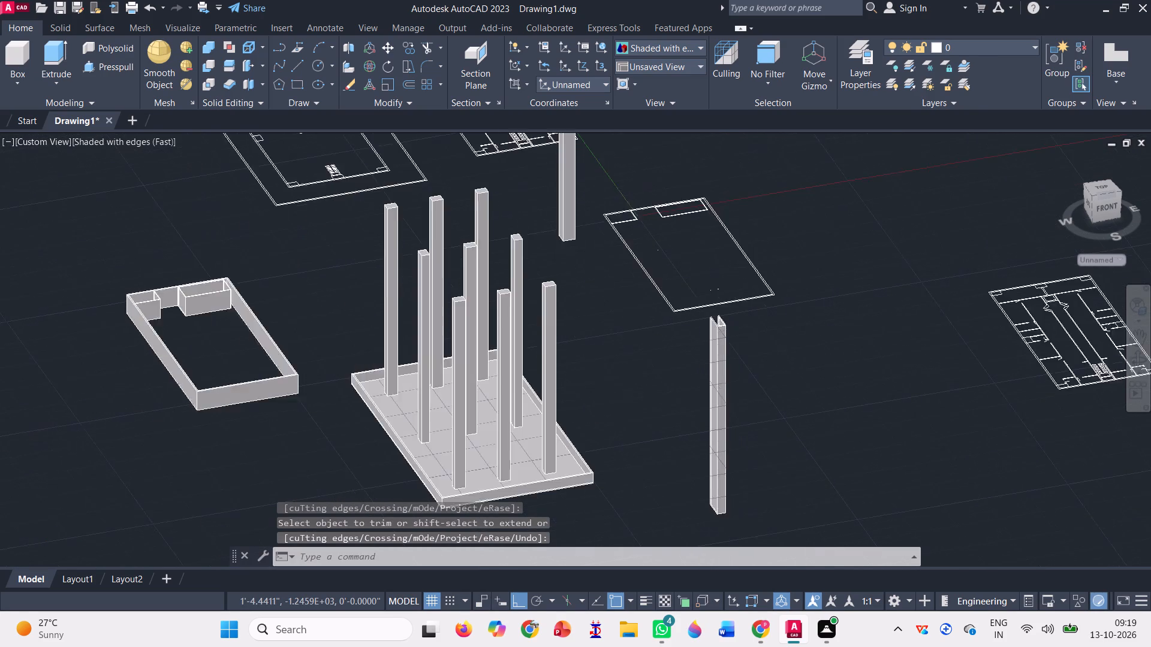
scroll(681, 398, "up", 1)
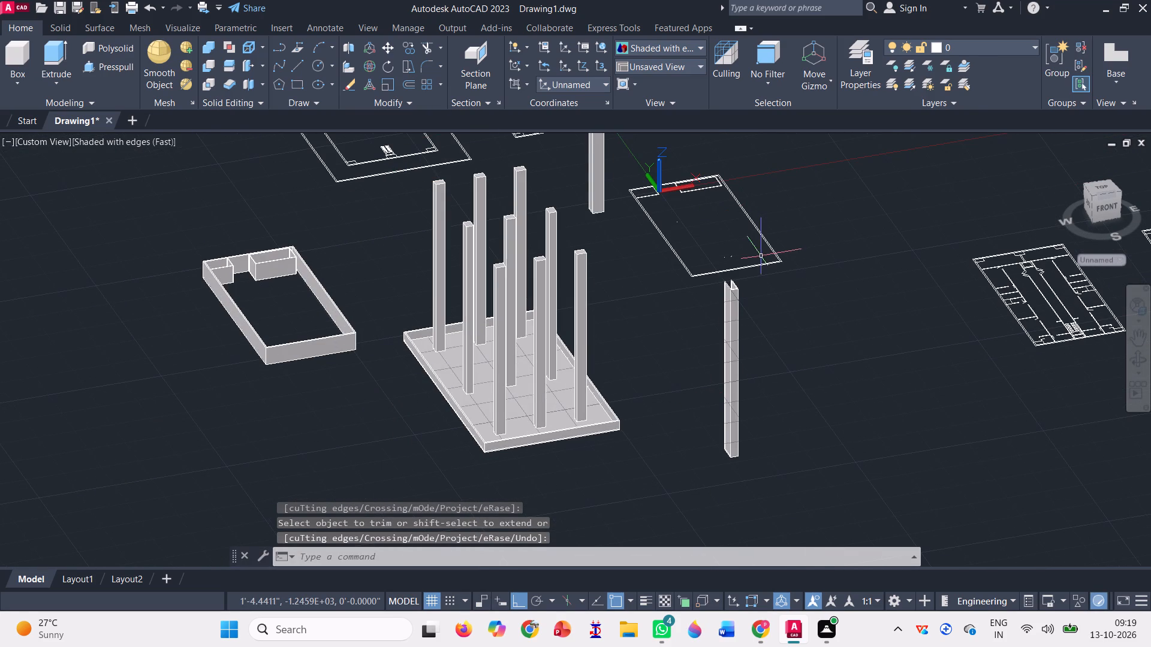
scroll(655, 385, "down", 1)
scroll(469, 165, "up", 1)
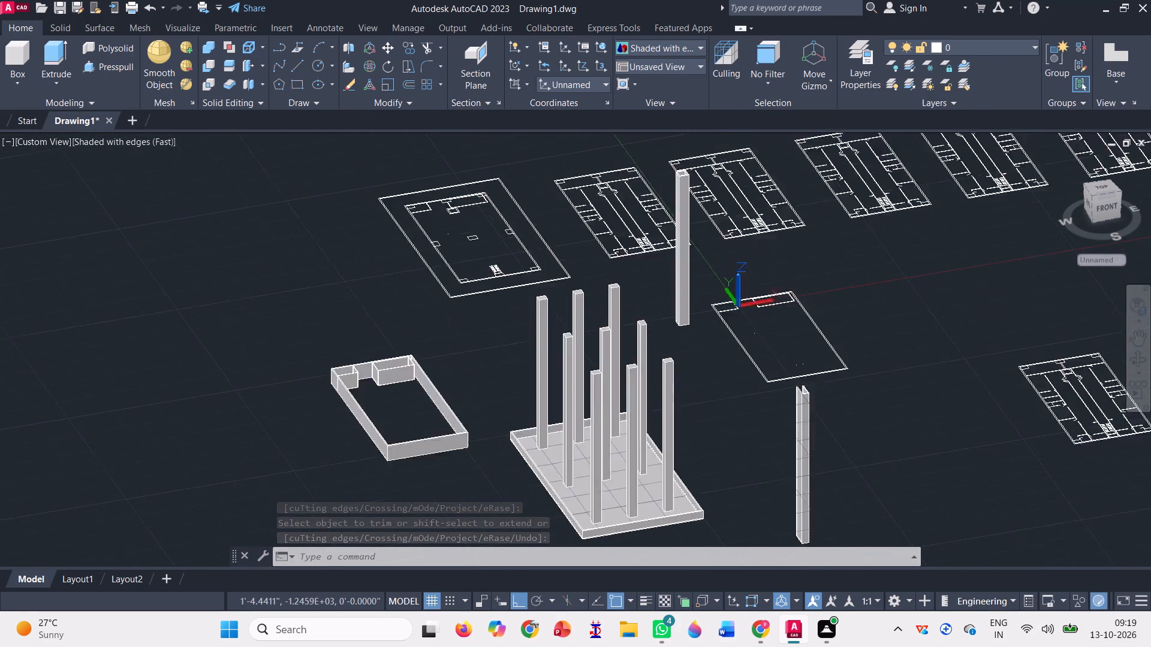
Move the perimeter wall solid onto the column base slab, matching its bottom outer corner to the front corner column's outer base corner.
scroll(469, 165, "up", 2)
scroll(480, 316, "down", 2)
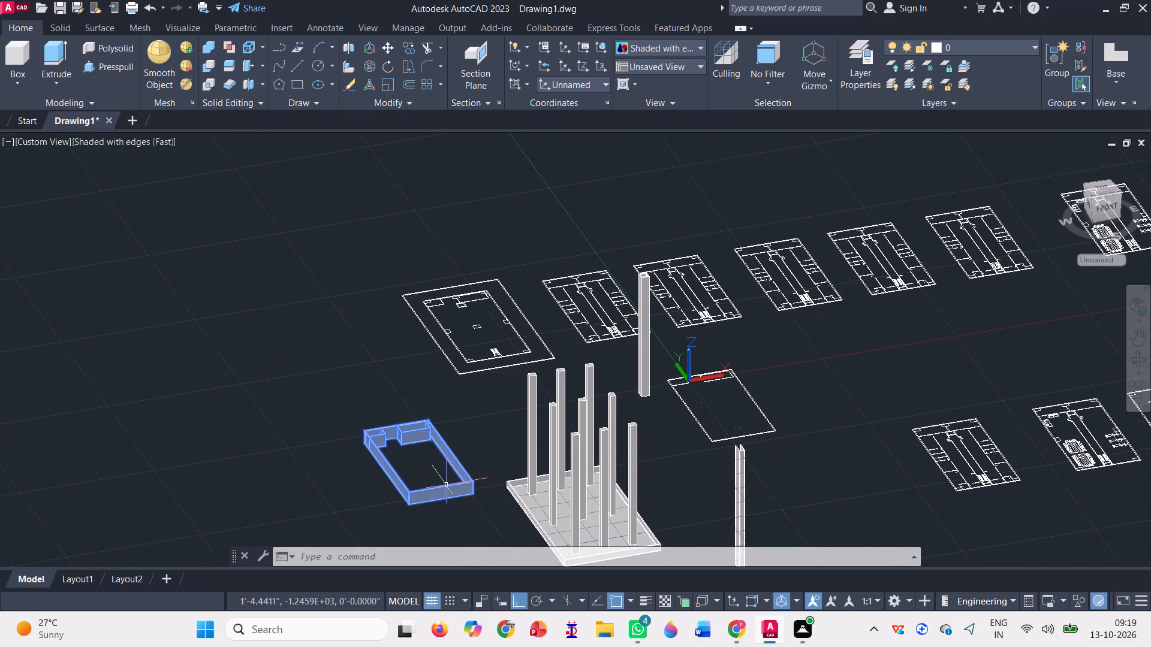
left_click(384, 42)
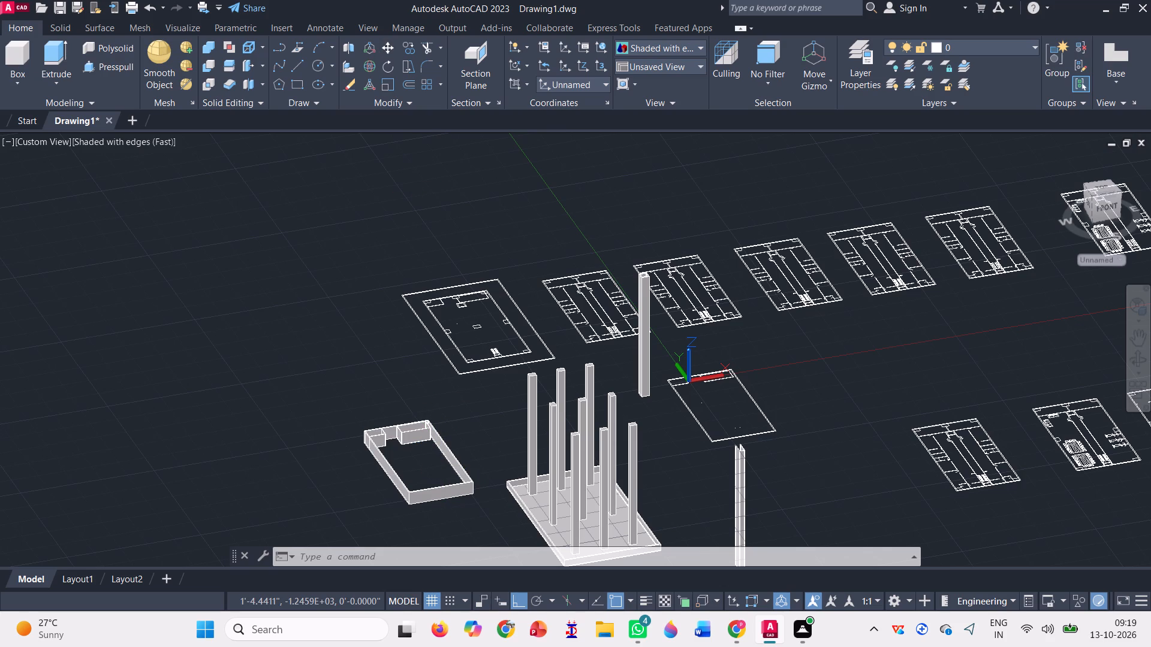
left_click(415, 499)
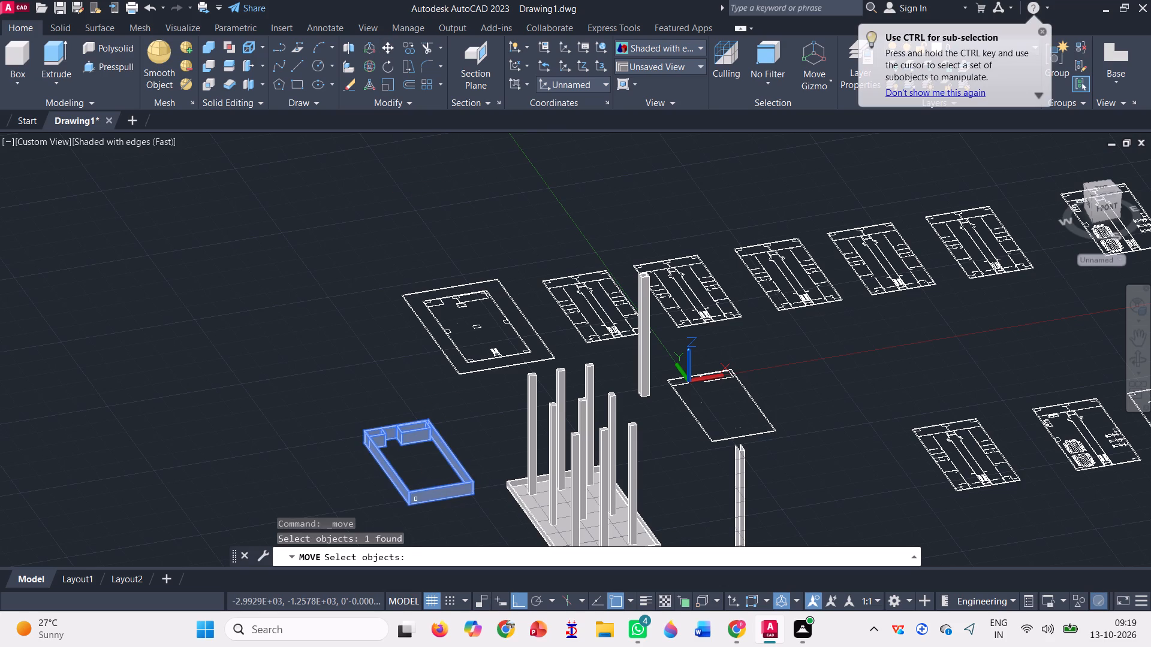
key("space")
scroll(403, 528, "up", 3)
scroll(412, 479, "up", 4)
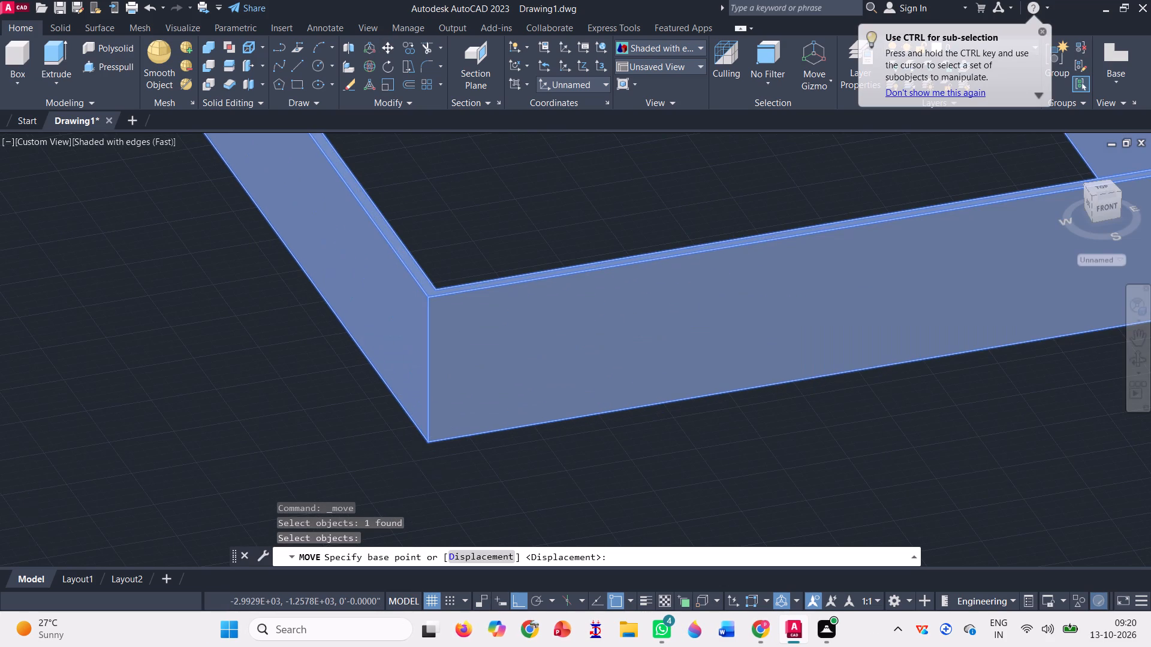
left_click(428, 442)
scroll(435, 356, "down", 2)
scroll(489, 284, "down", 3)
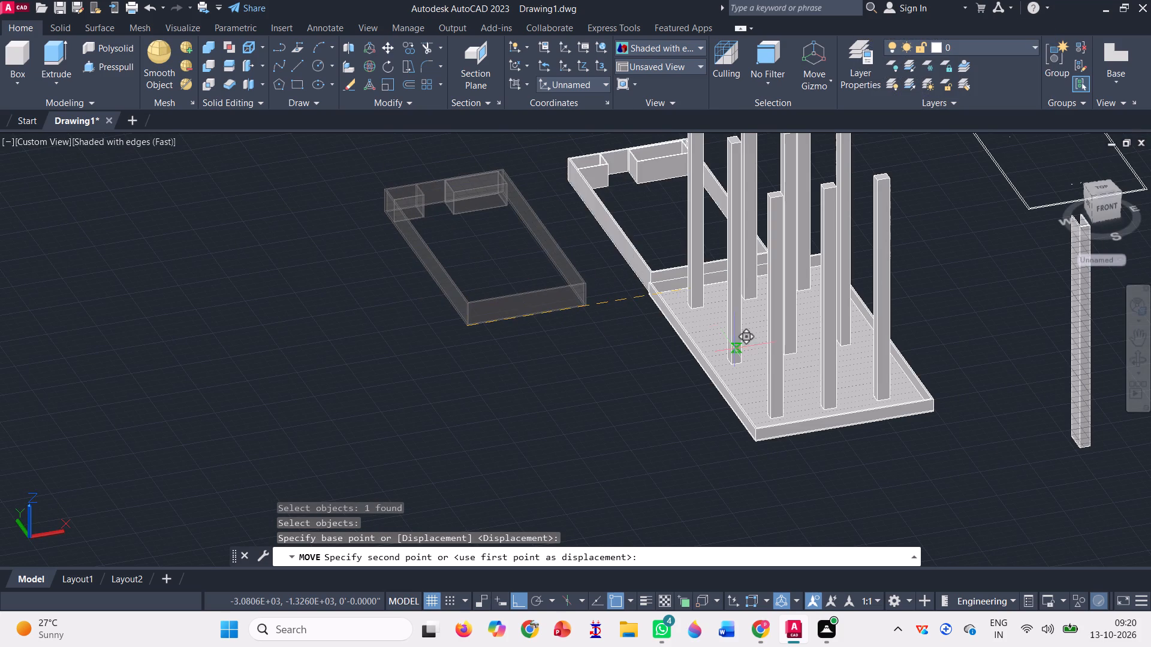
scroll(788, 419, "up", 3)
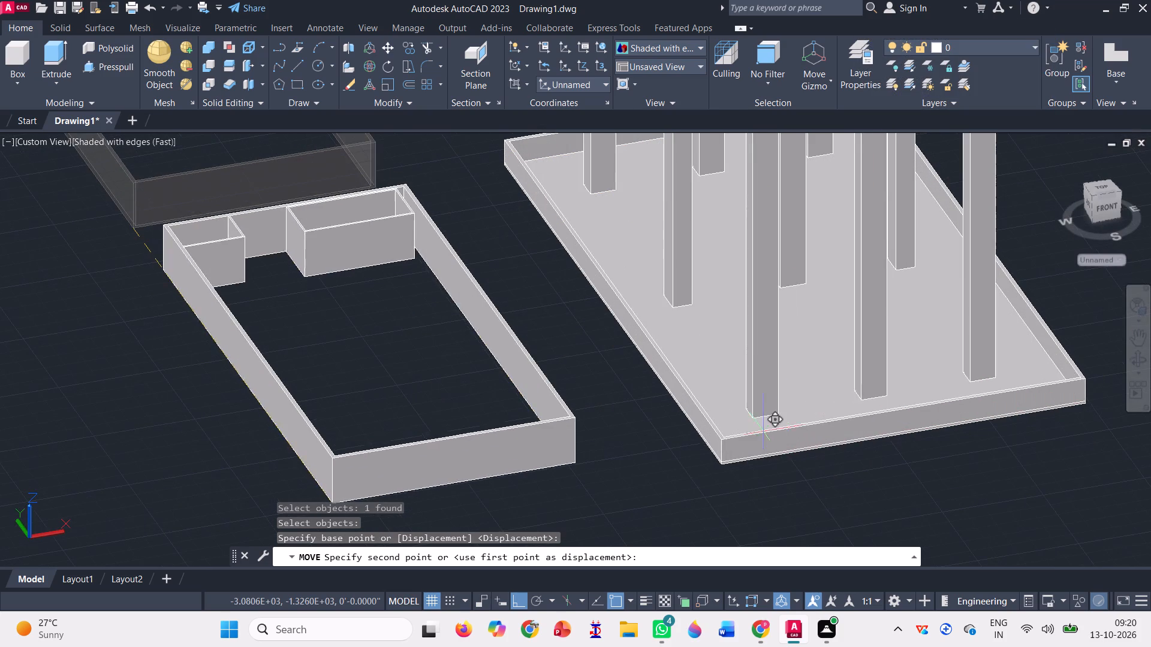
scroll(761, 431, "up", 7)
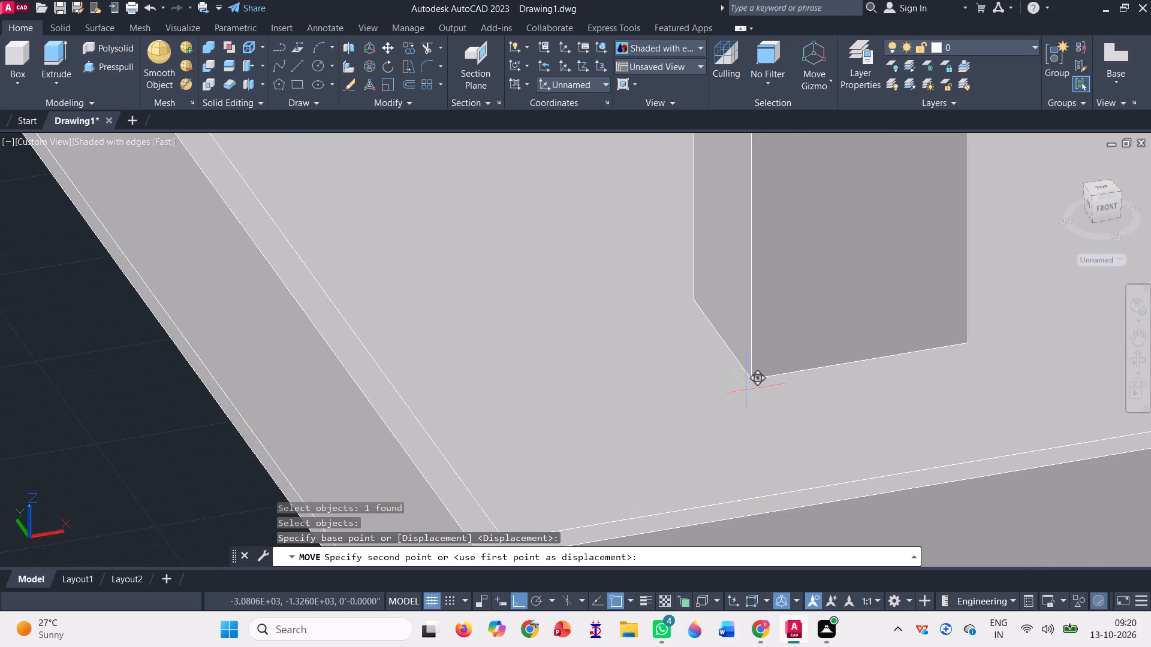
left_click(749, 378)
Move the U-shaped shaft onto the slab, matching its closed end's bottom outer corner to the base corner of the end row's middle column.
scroll(637, 412, "down", 6)
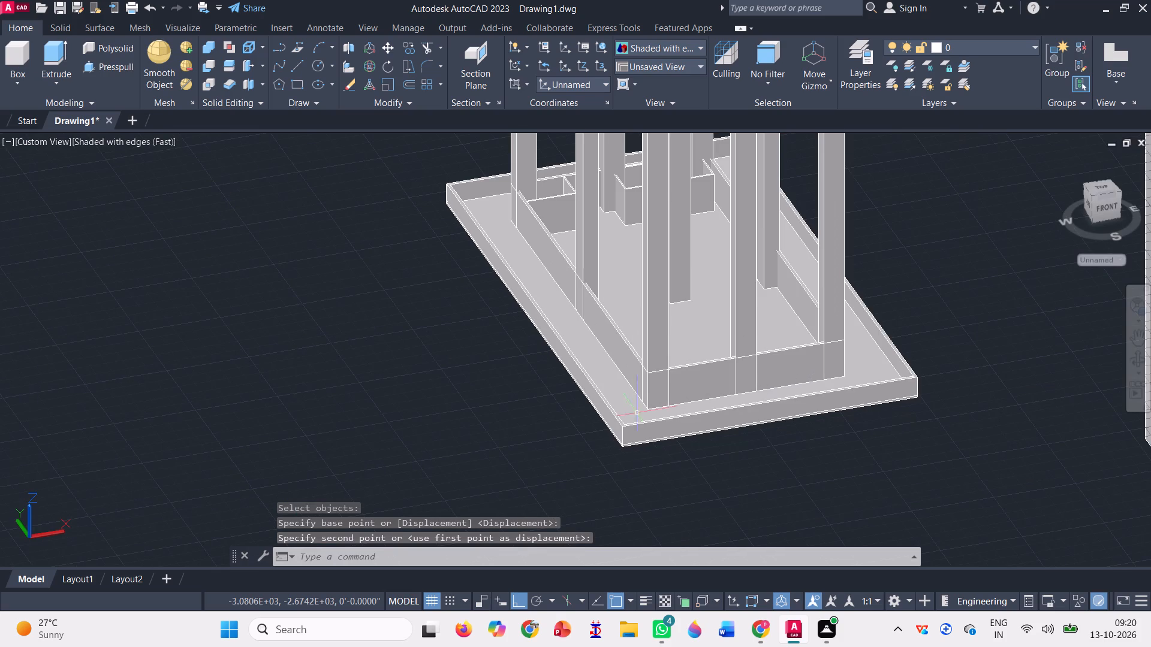
scroll(533, 480, "down", 2)
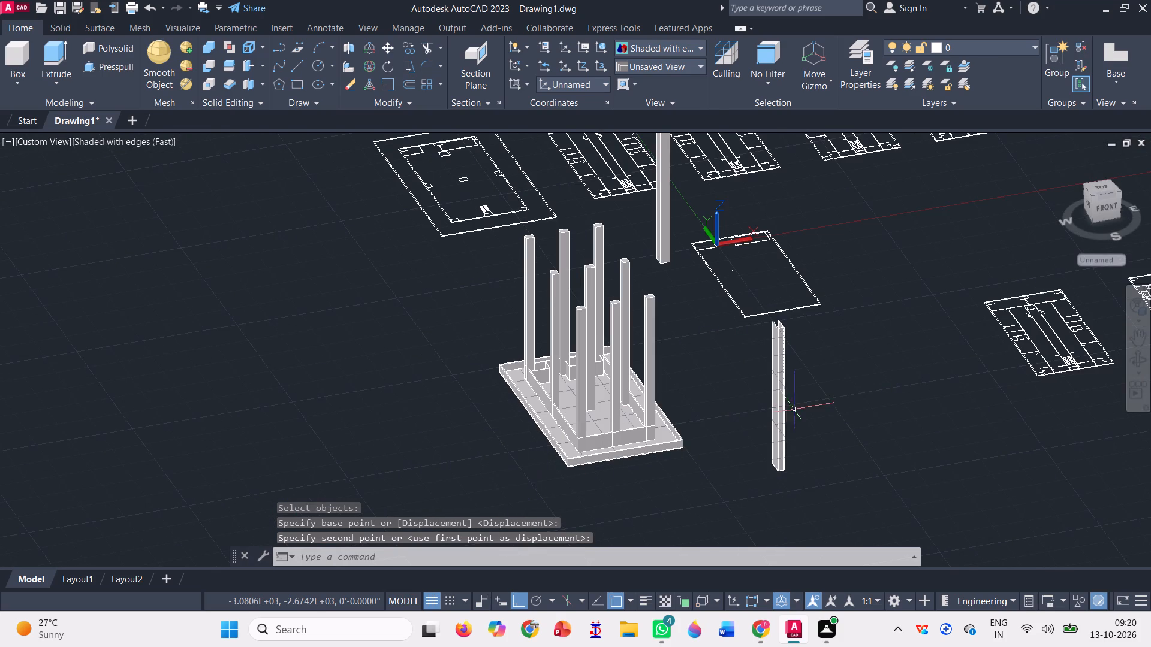
scroll(775, 382, "up", 1)
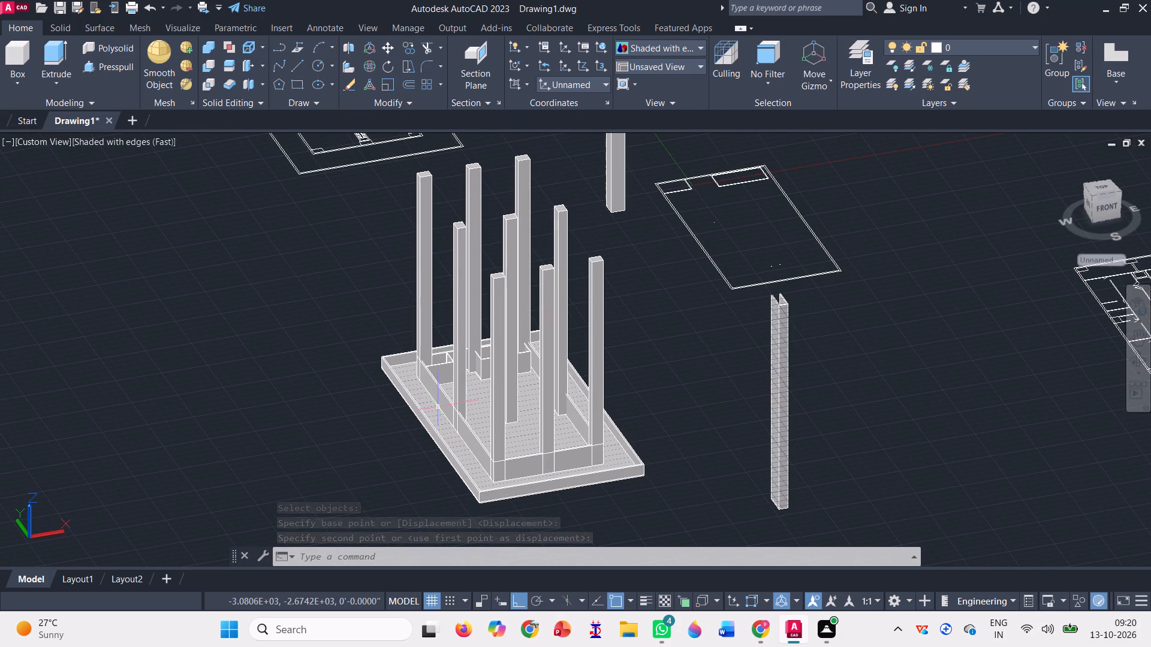
left_click(1146, 356)
left_click_drag(473, 467, 497, 483)
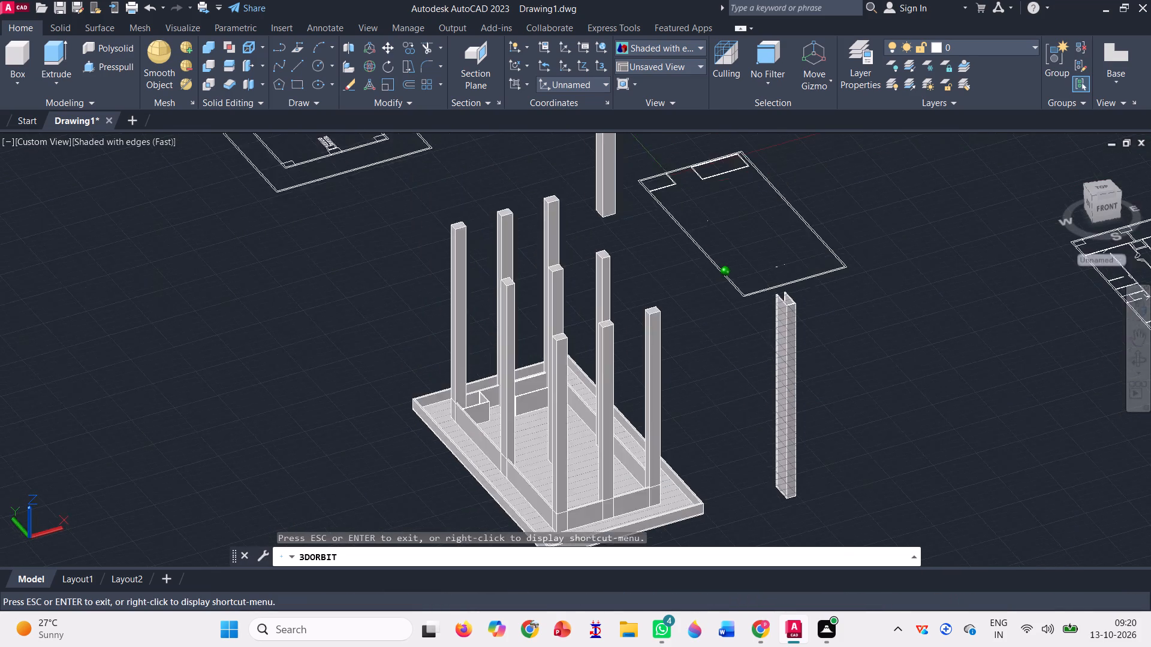
left_click_drag(497, 483, 617, 482)
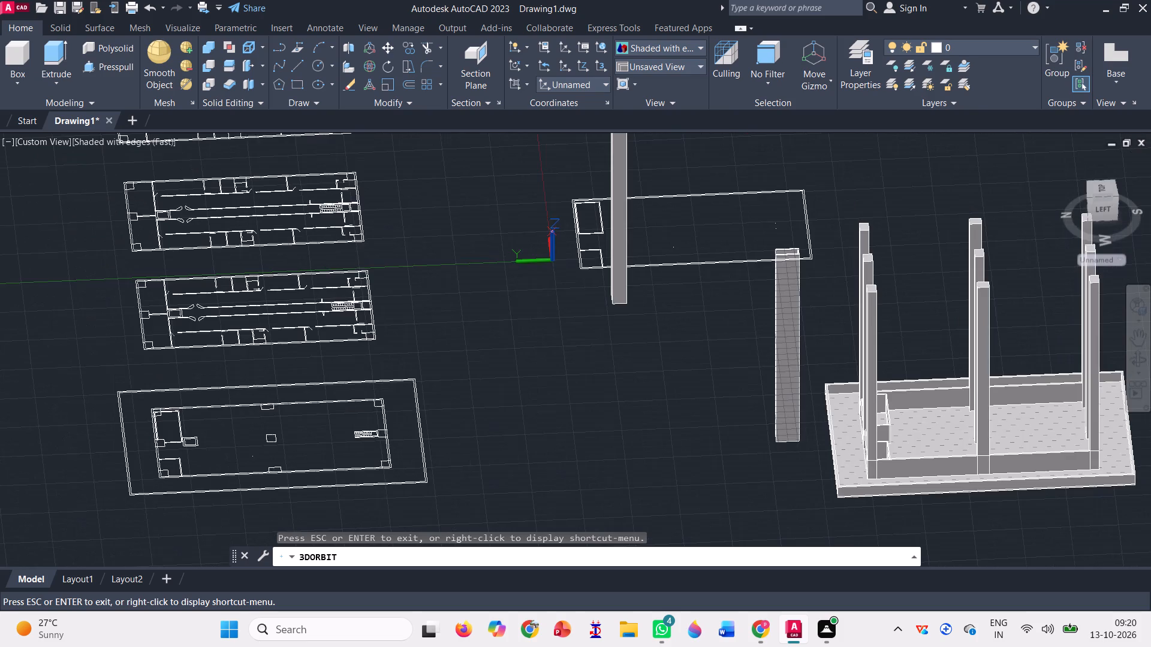
scroll(466, 379, "down", 3)
scroll(947, 491, "up", 2)
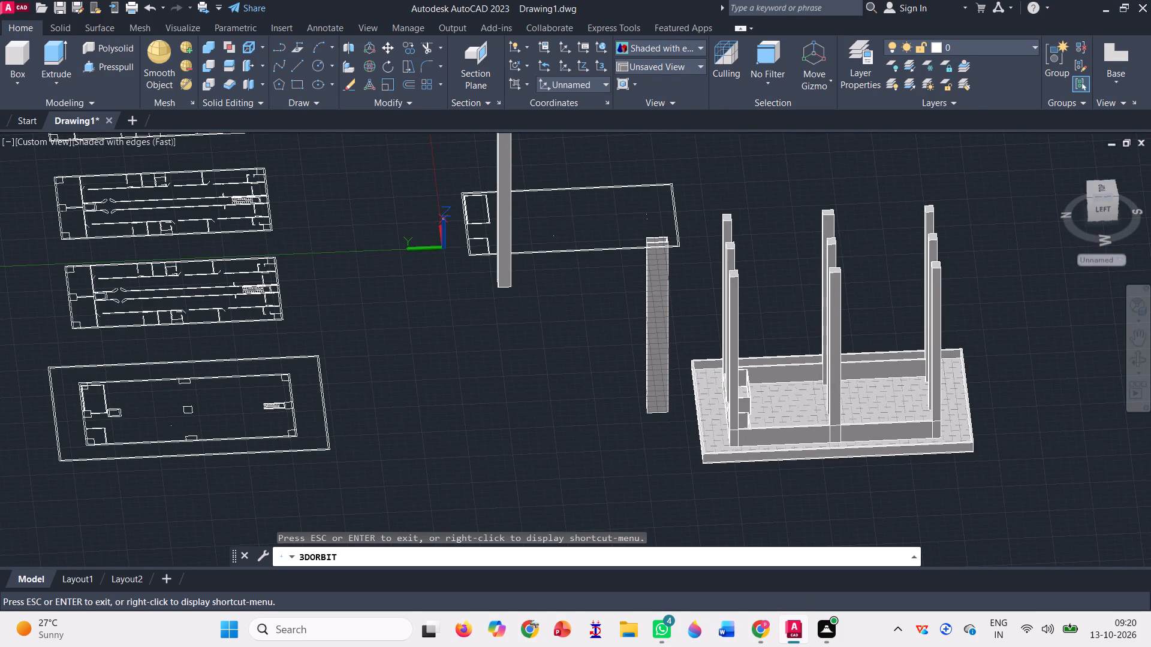
scroll(543, 430, "down", 1)
left_click_drag(578, 414, 613, 433)
scroll(632, 358, "up", 4)
key("Escape")
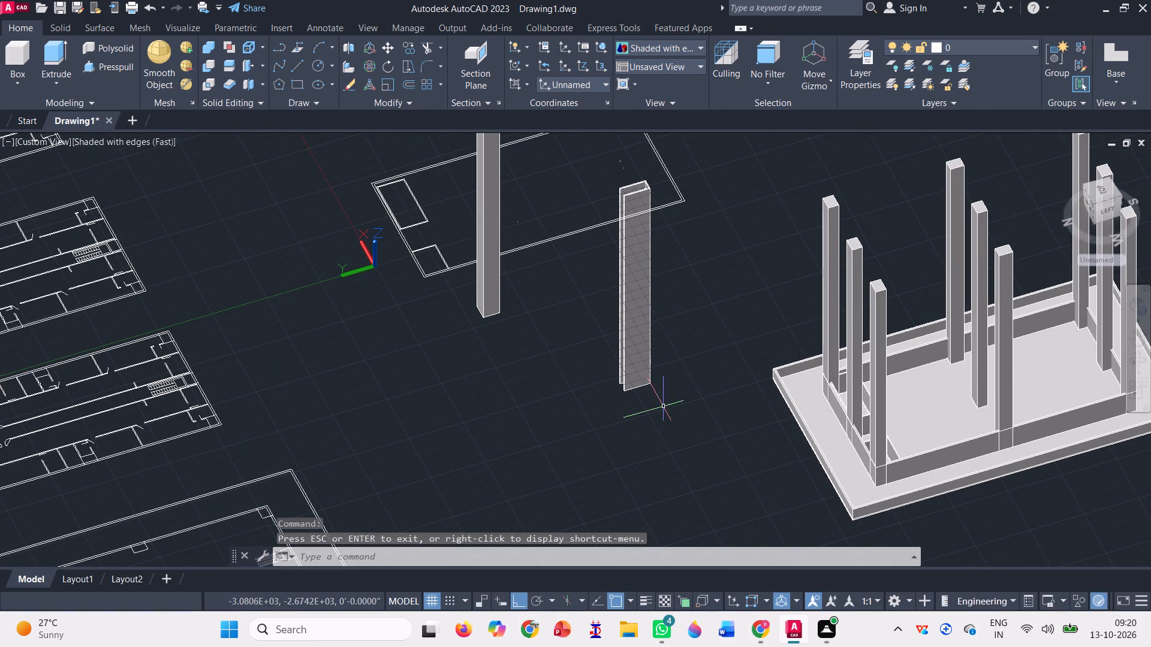
left_click(391, 47)
scroll(743, 371, "up", 2)
scroll(558, 406, "up", 3)
left_click(454, 339)
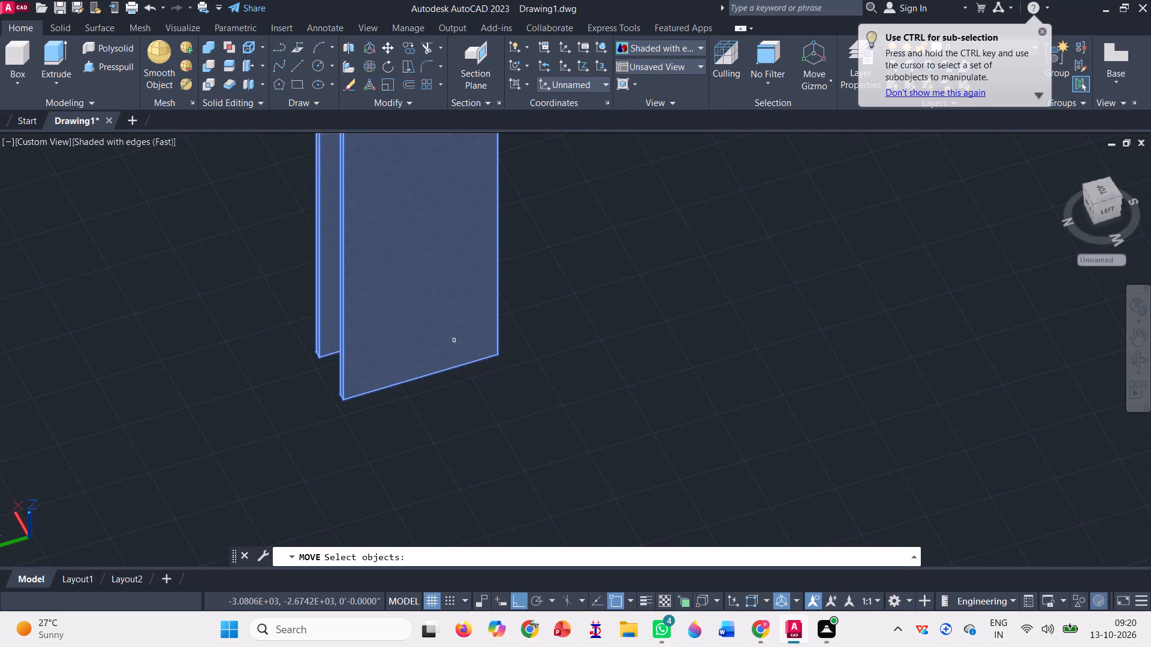
key("space")
left_click(498, 350)
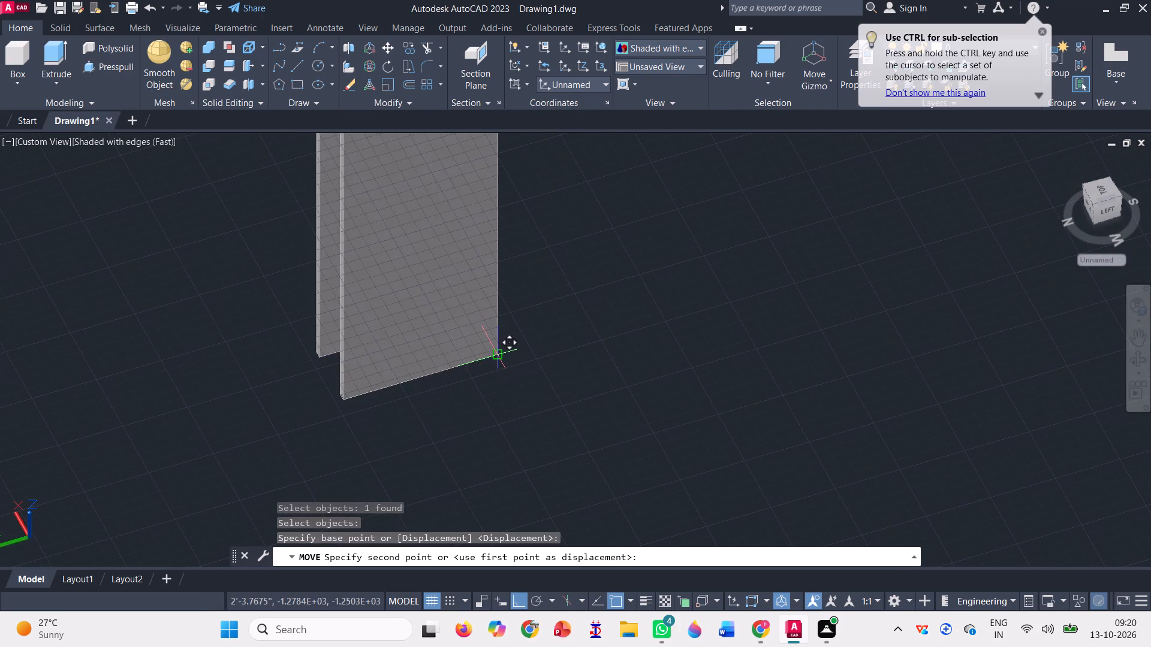
scroll(498, 350, "down", 5)
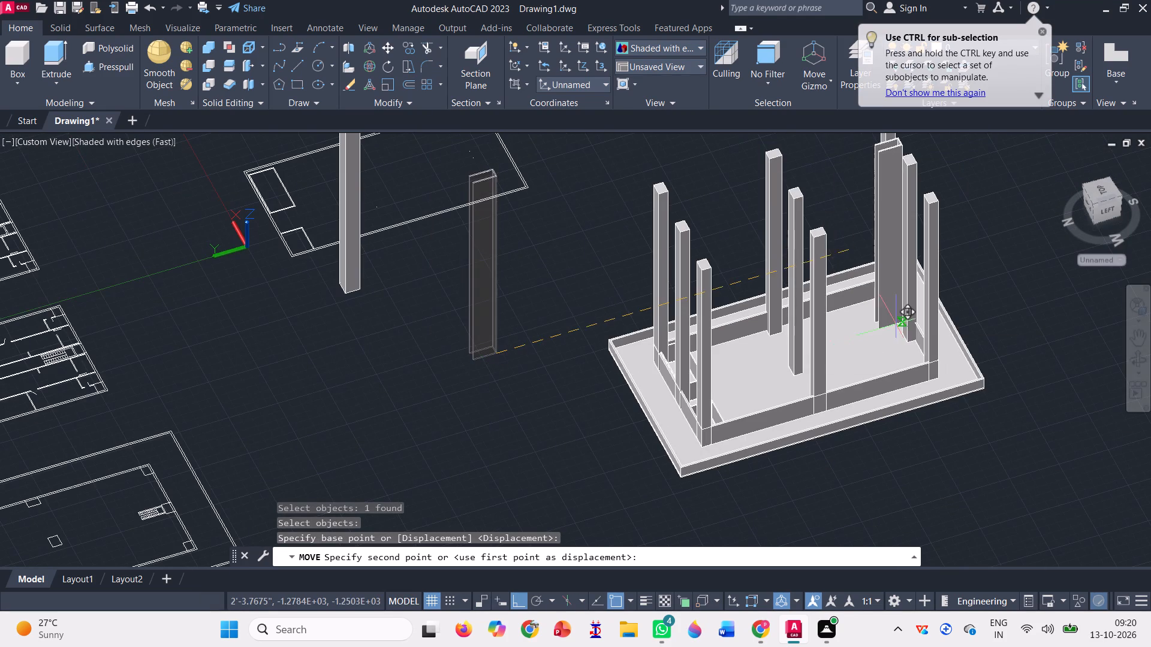
scroll(896, 323, "up", 6)
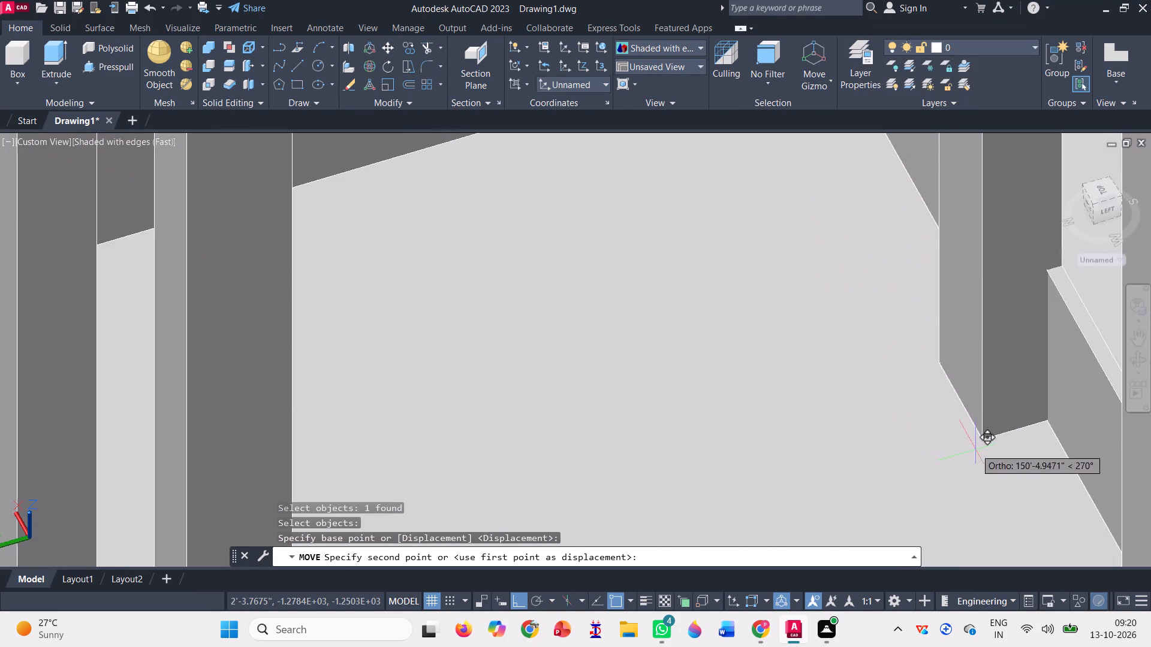
left_click(980, 440)
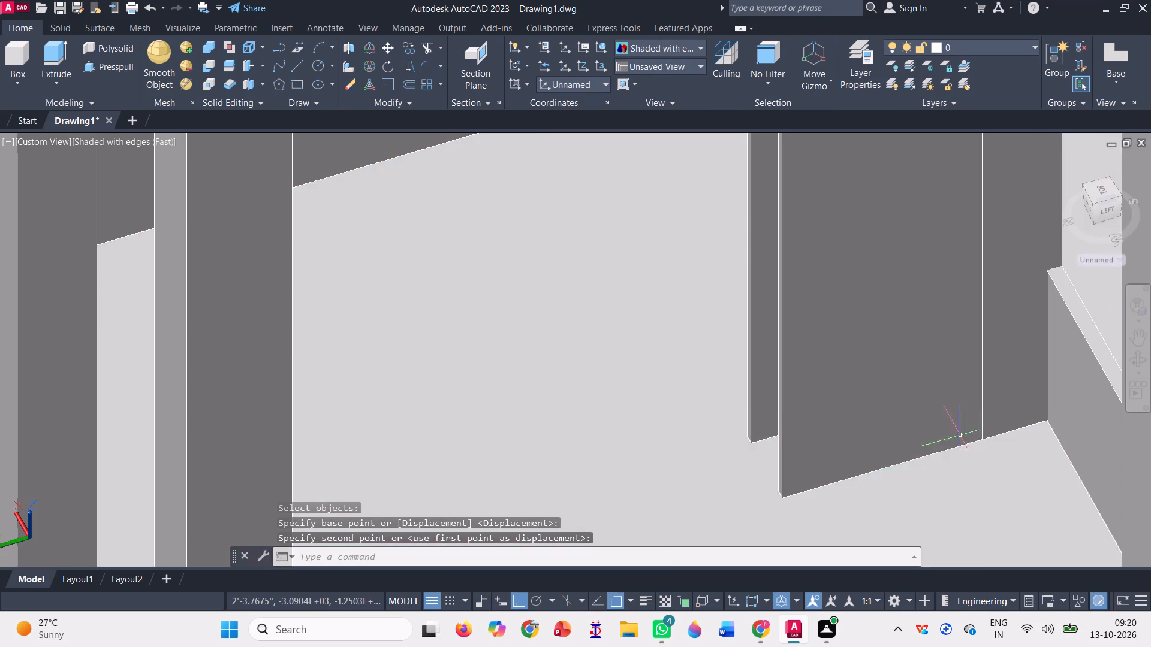
Move the hollow rectangular shaft from beside the floor plan onto the column base slab, placing it freely near the end row's middle column.
scroll(915, 430, "down", 2)
scroll(816, 335, "down", 5)
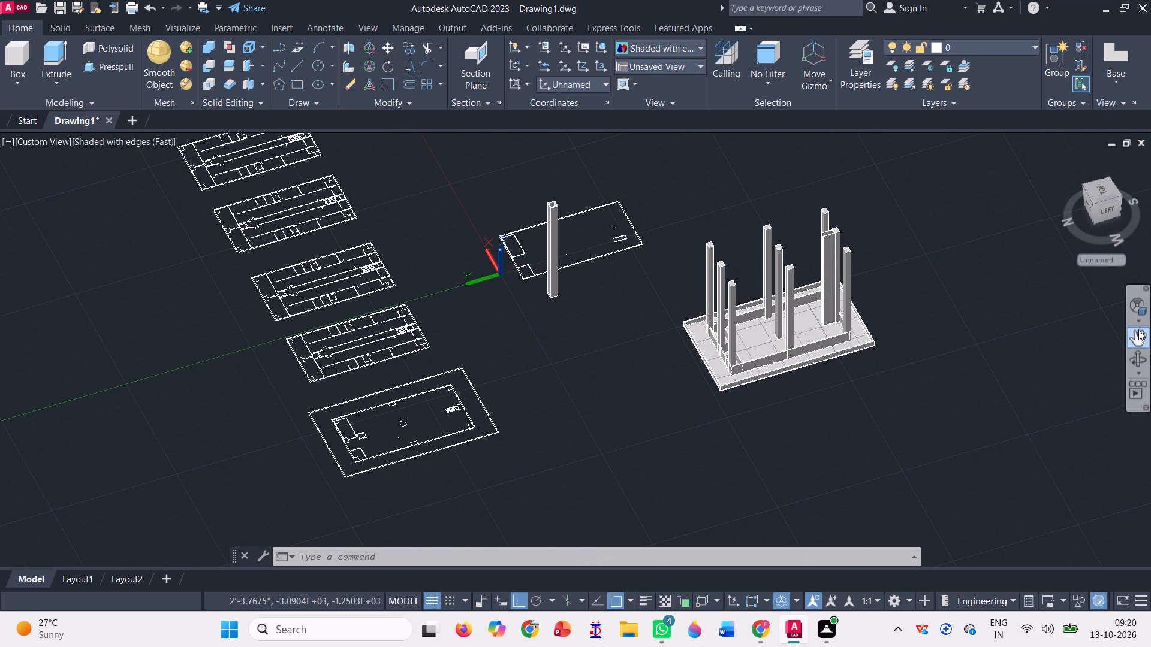
left_click(386, 47)
scroll(545, 265, "up", 3)
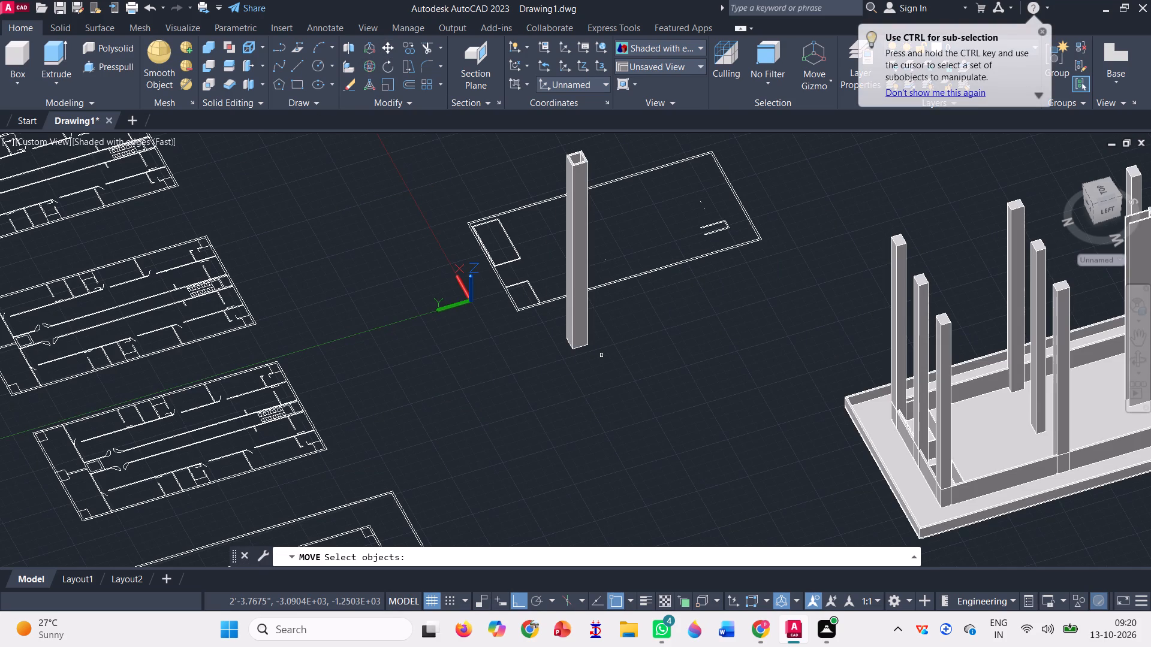
left_click(574, 322)
key("Return")
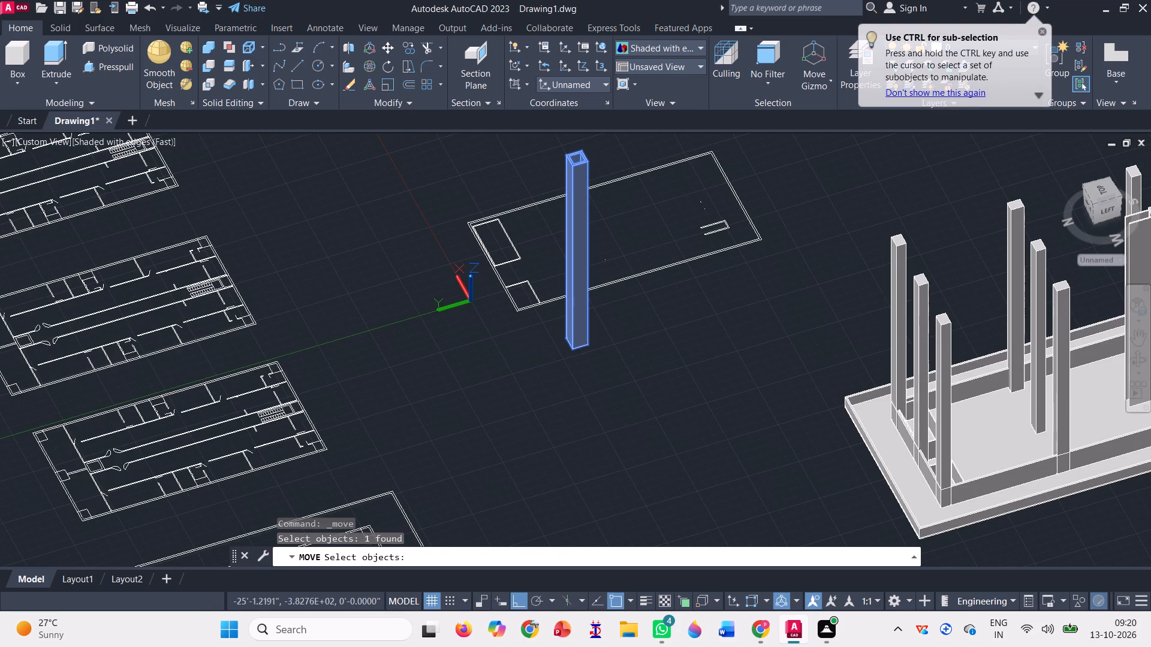
scroll(566, 371, "up", 2)
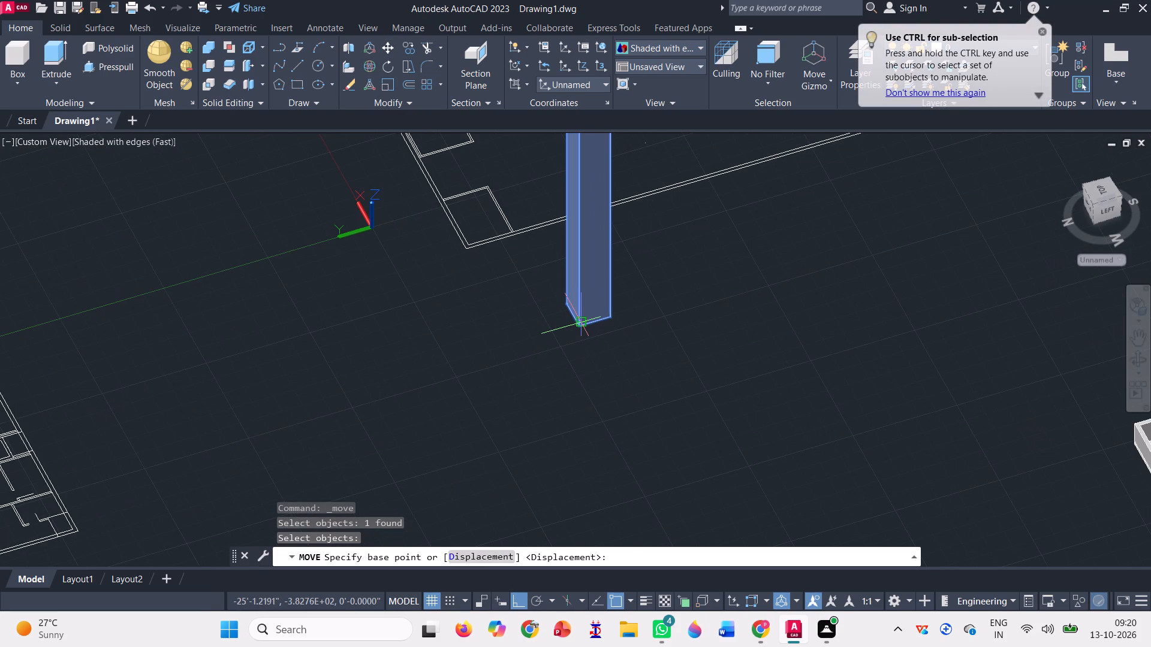
scroll(578, 321, "up", 3)
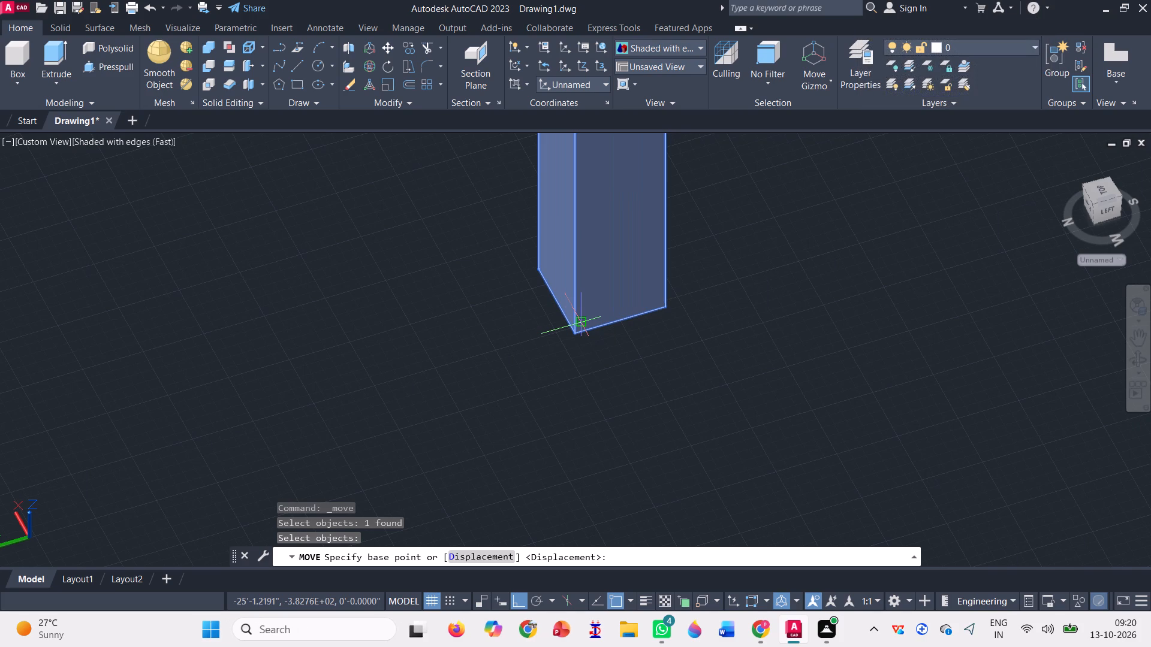
left_click(572, 334)
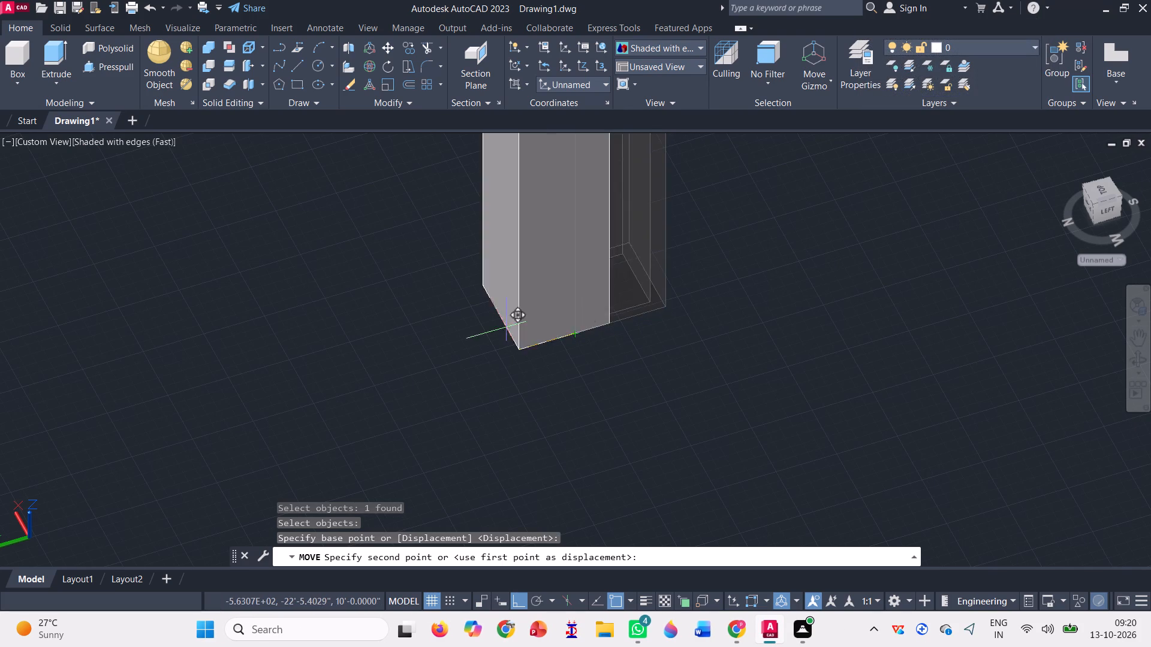
scroll(493, 290, "down", 4)
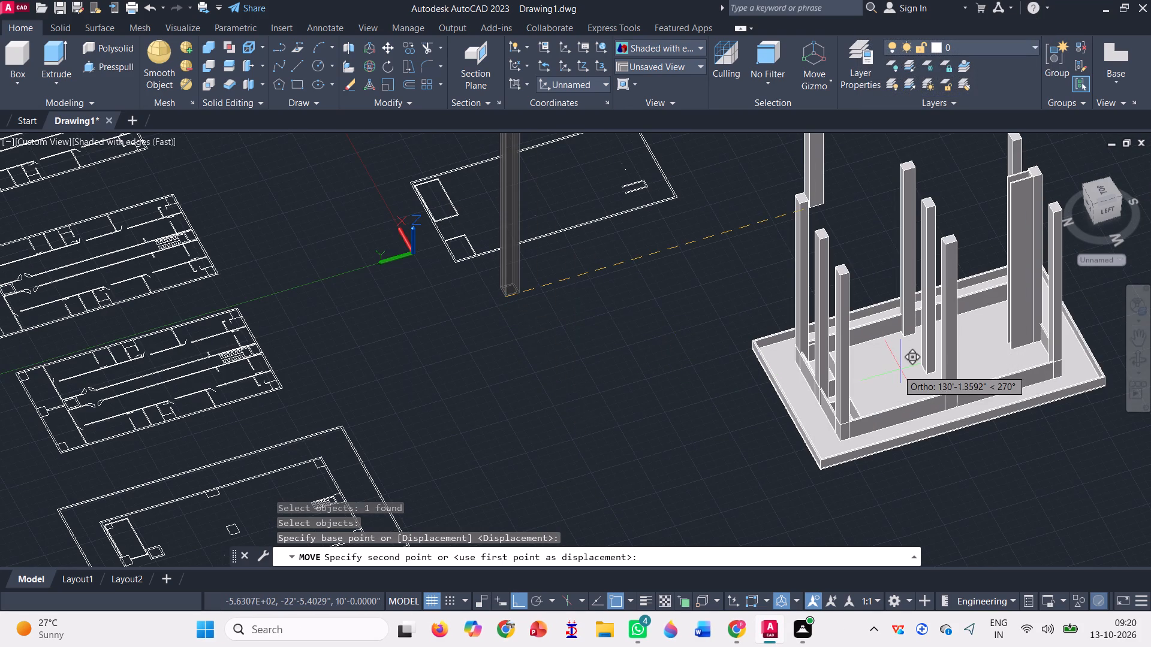
key("F8")
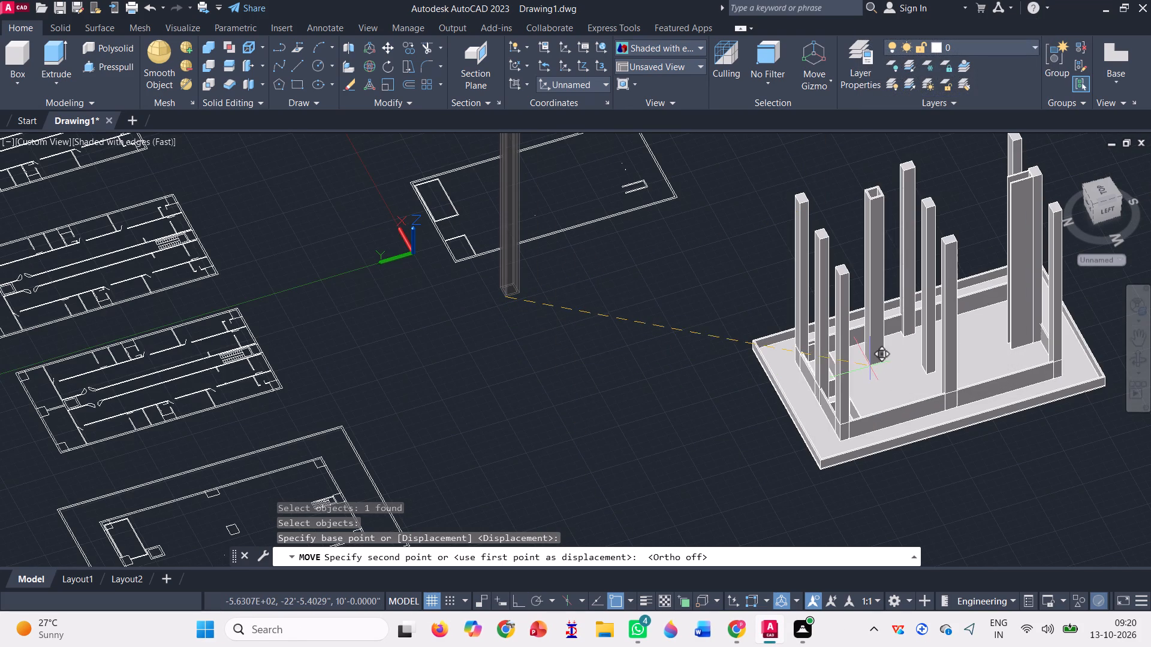
scroll(859, 388, "up", 3)
scroll(776, 406, "up", 3)
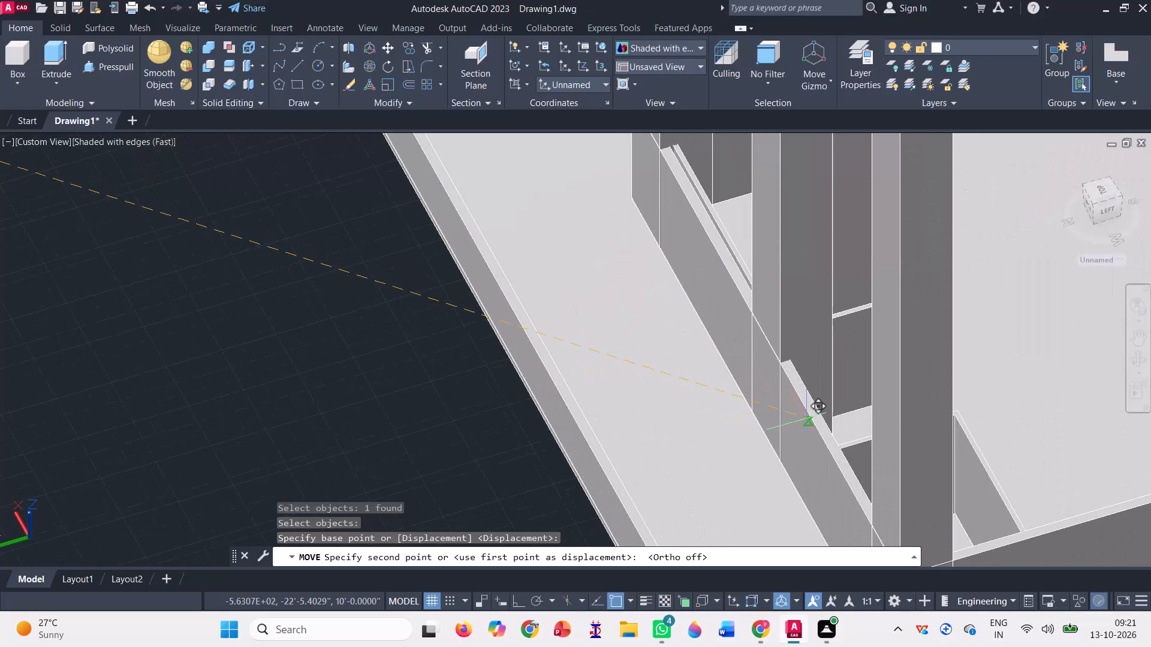
scroll(825, 429, "down", 4)
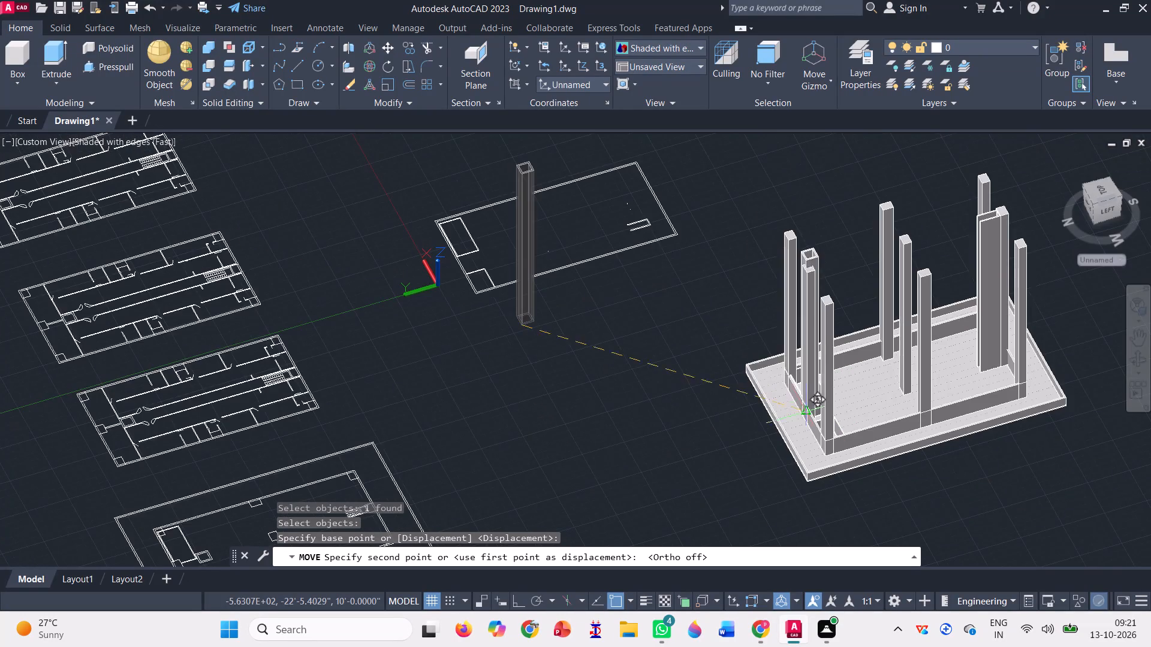
scroll(755, 412, "down", 1)
scroll(570, 335, "down", 1)
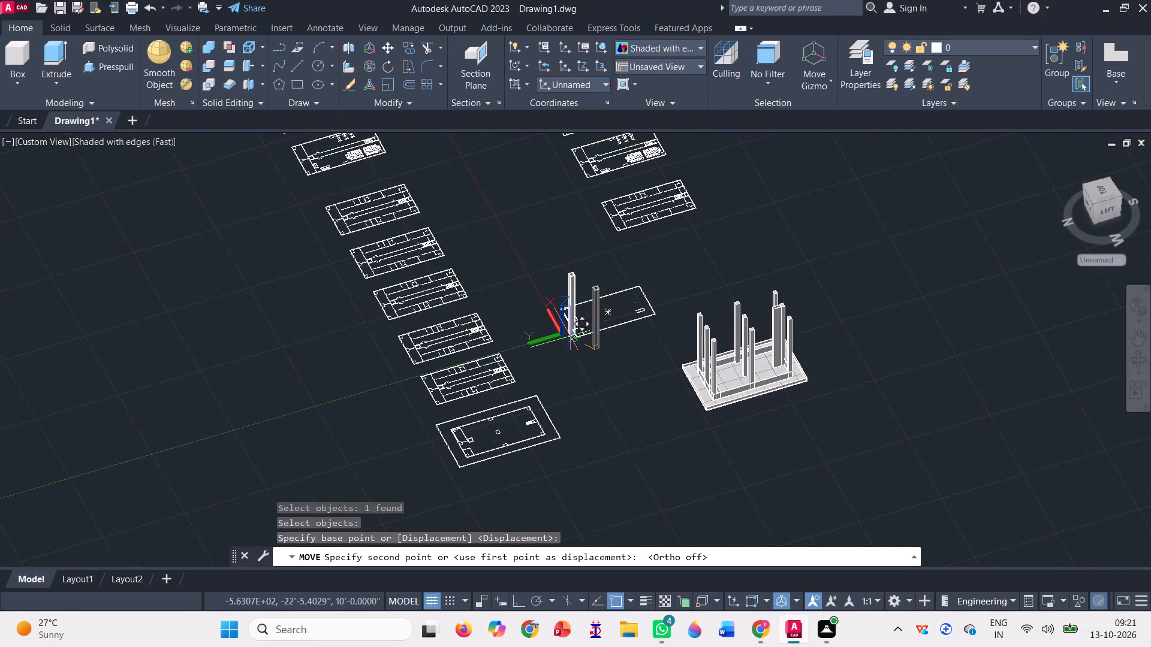
left_click(1143, 350)
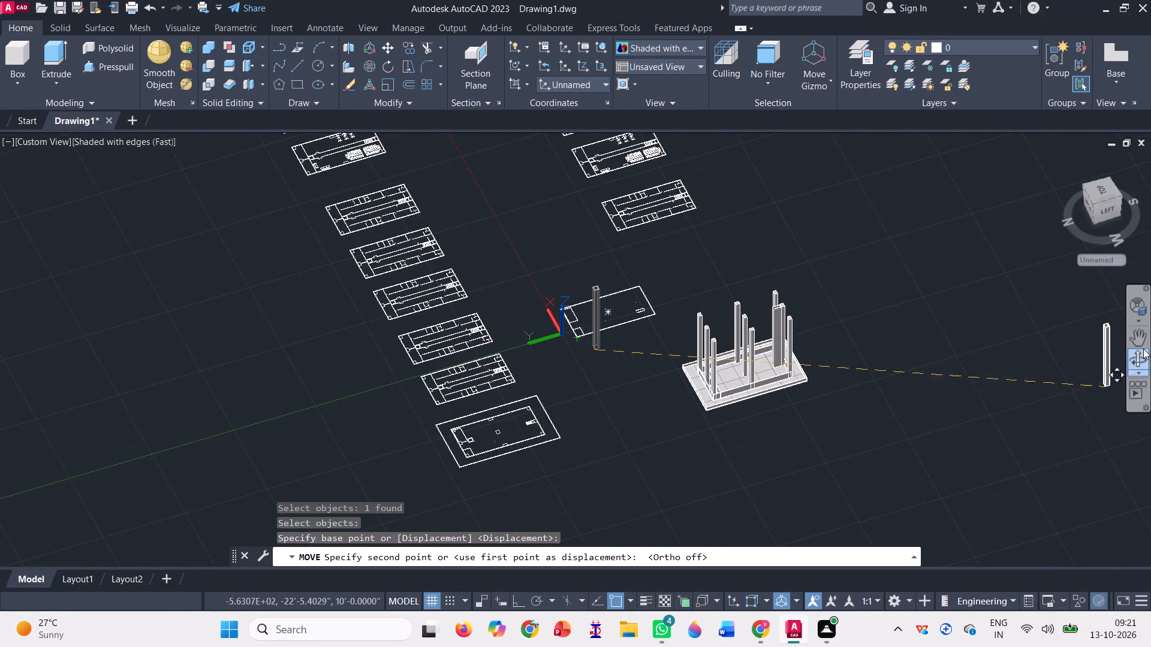
left_click_drag(885, 352, 748, 398)
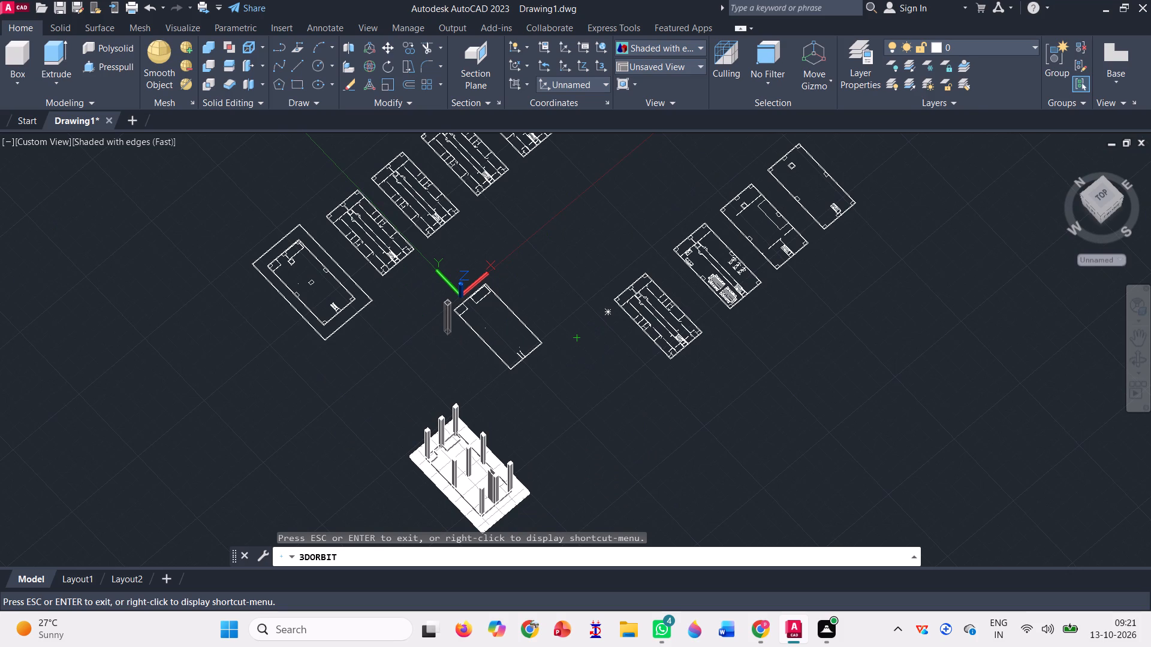
scroll(391, 527, "up", 6)
key("Escape")
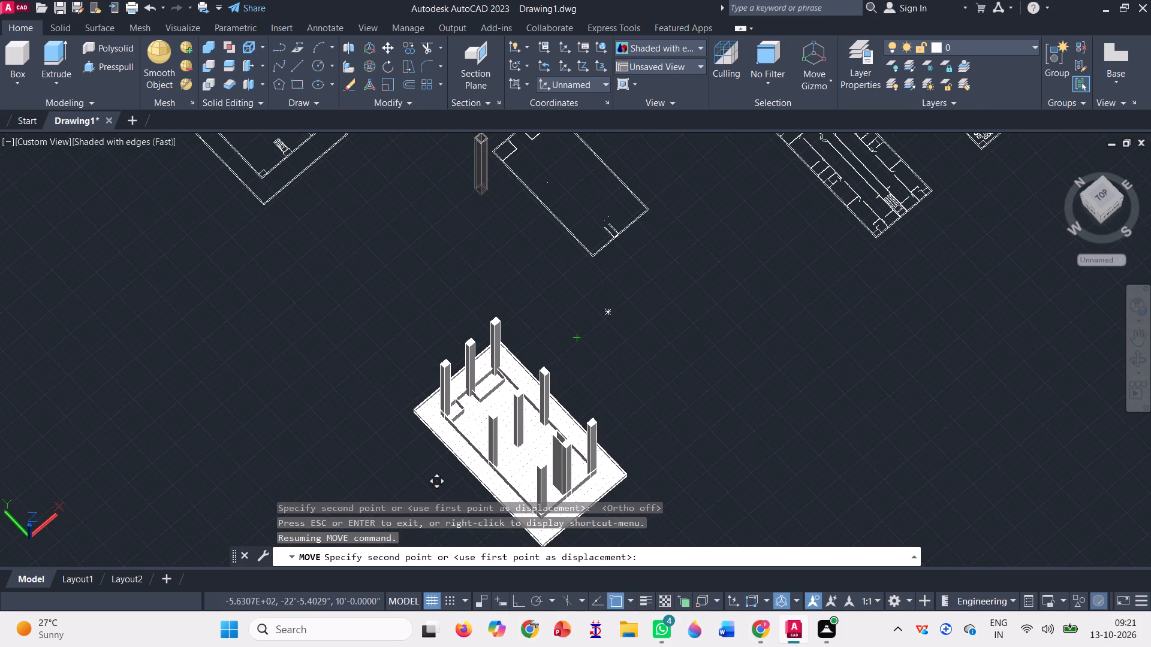
scroll(465, 432, "up", 4)
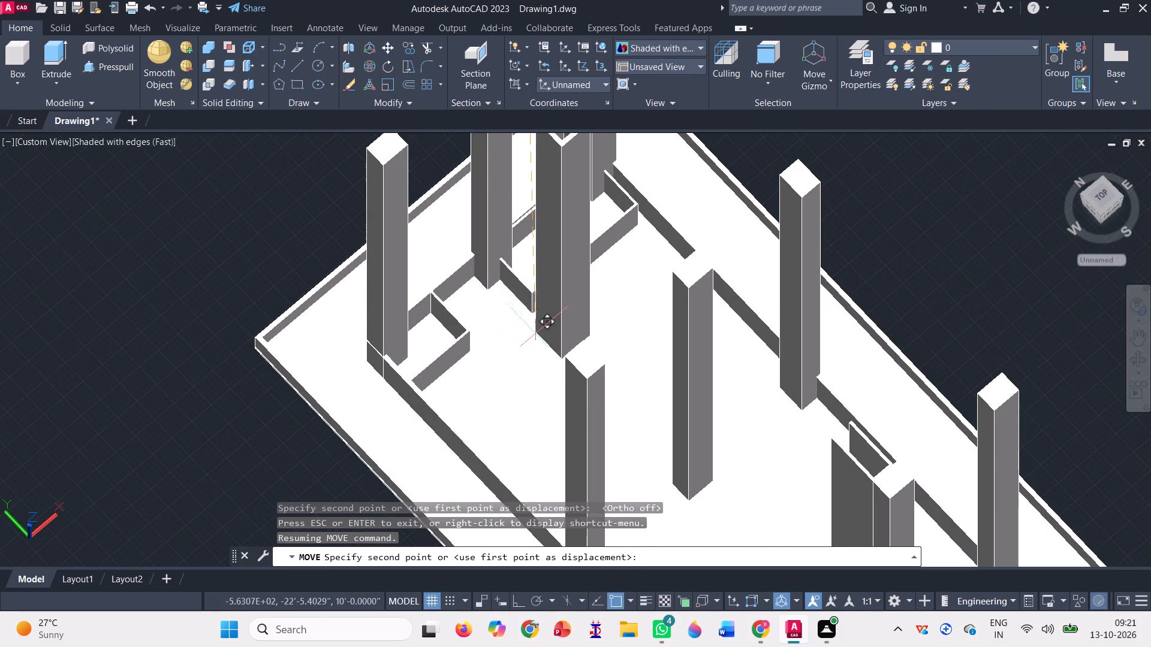
scroll(530, 323, "up", 2)
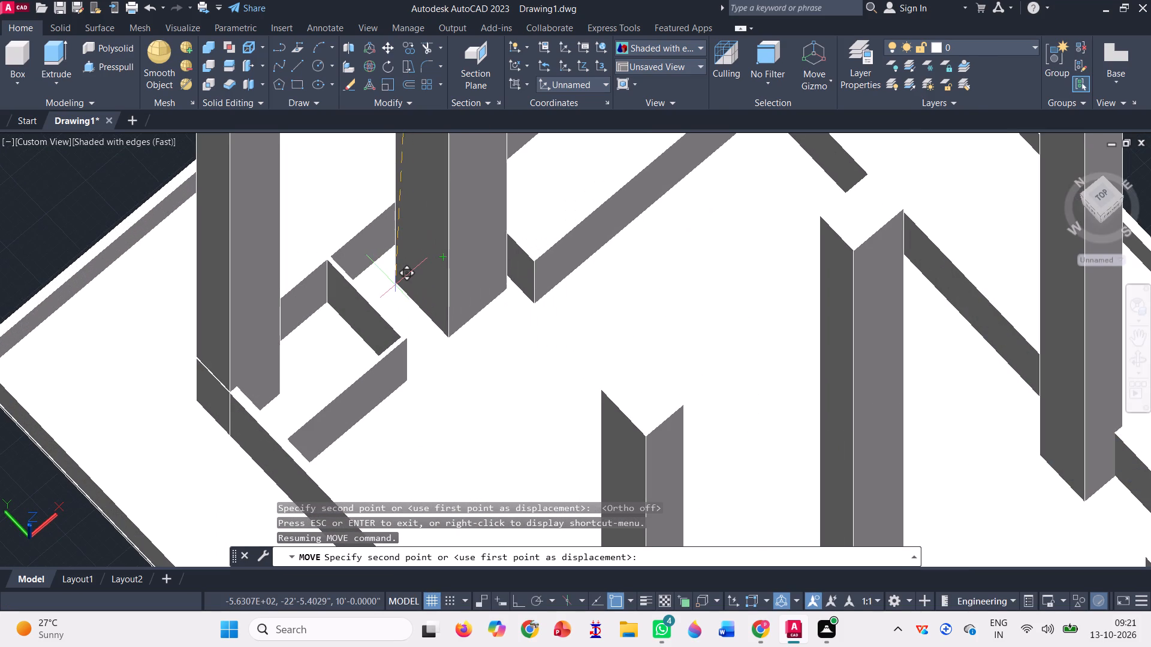
scroll(391, 280, "up", 1)
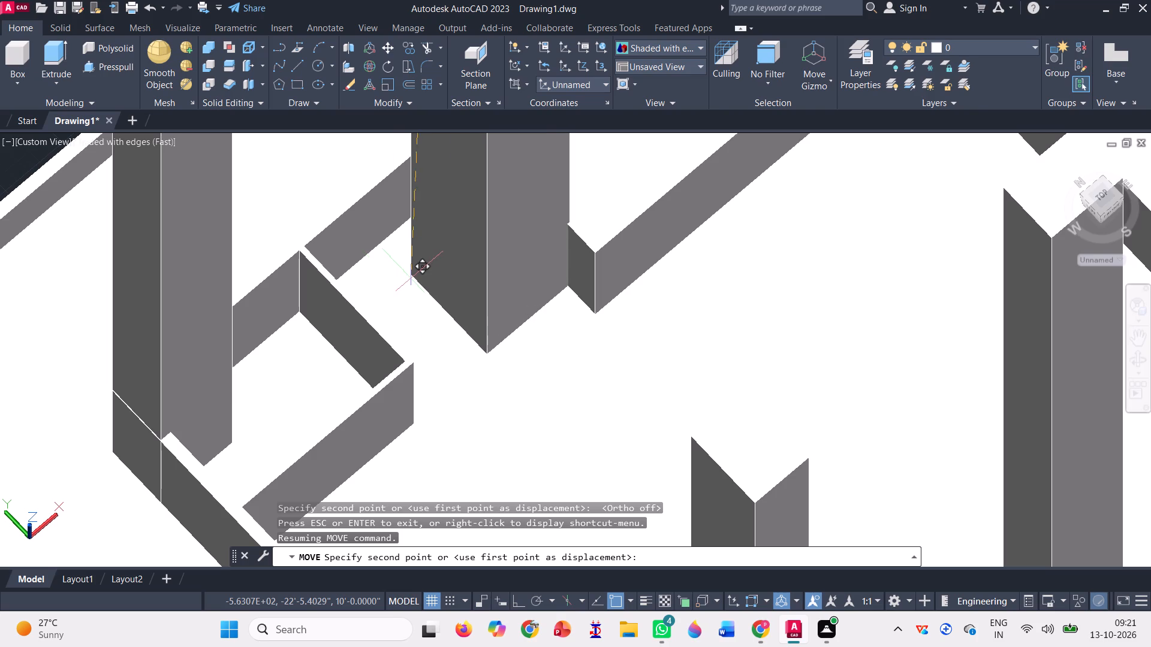
scroll(484, 375, "down", 7)
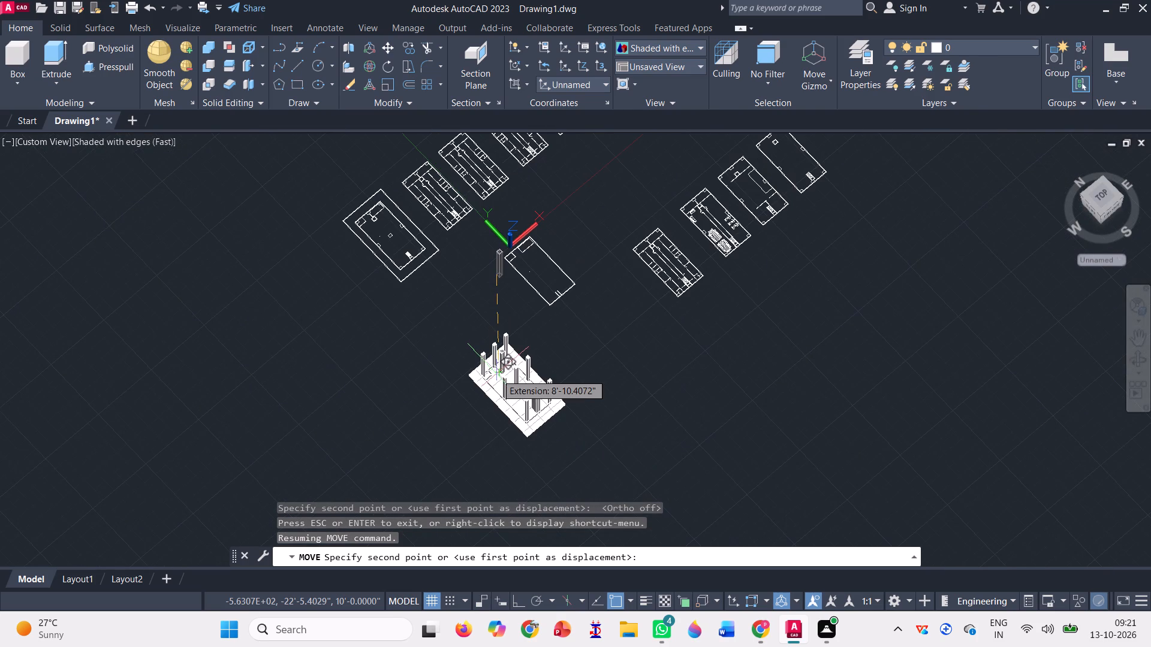
scroll(498, 370, "up", 7)
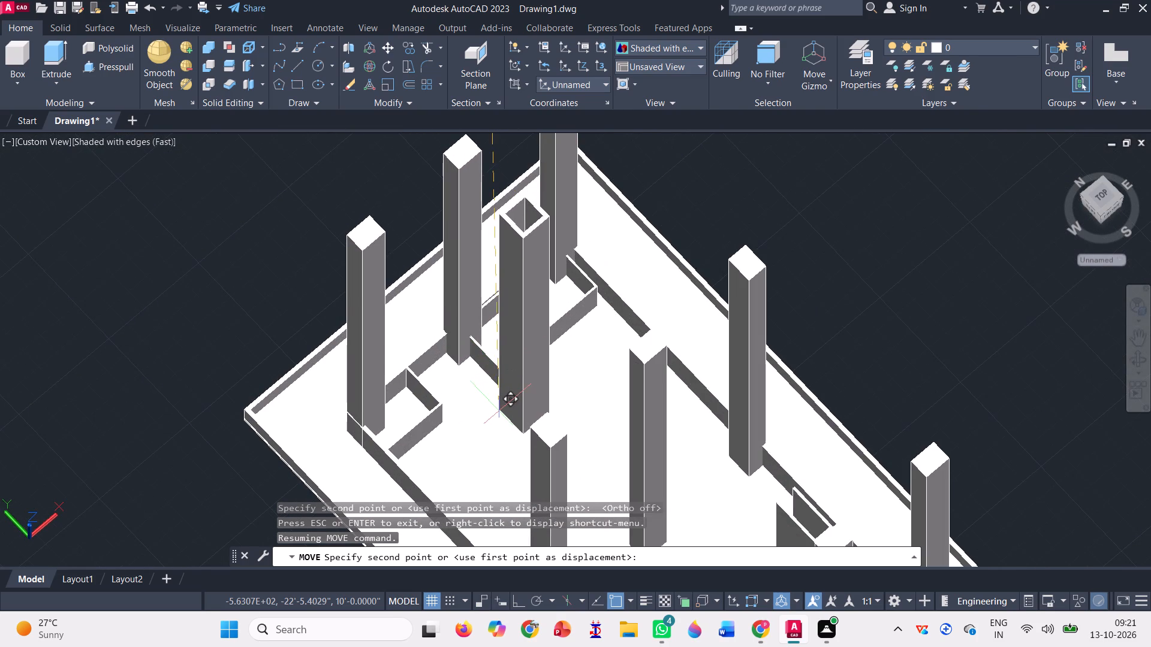
scroll(487, 410, "up", 3)
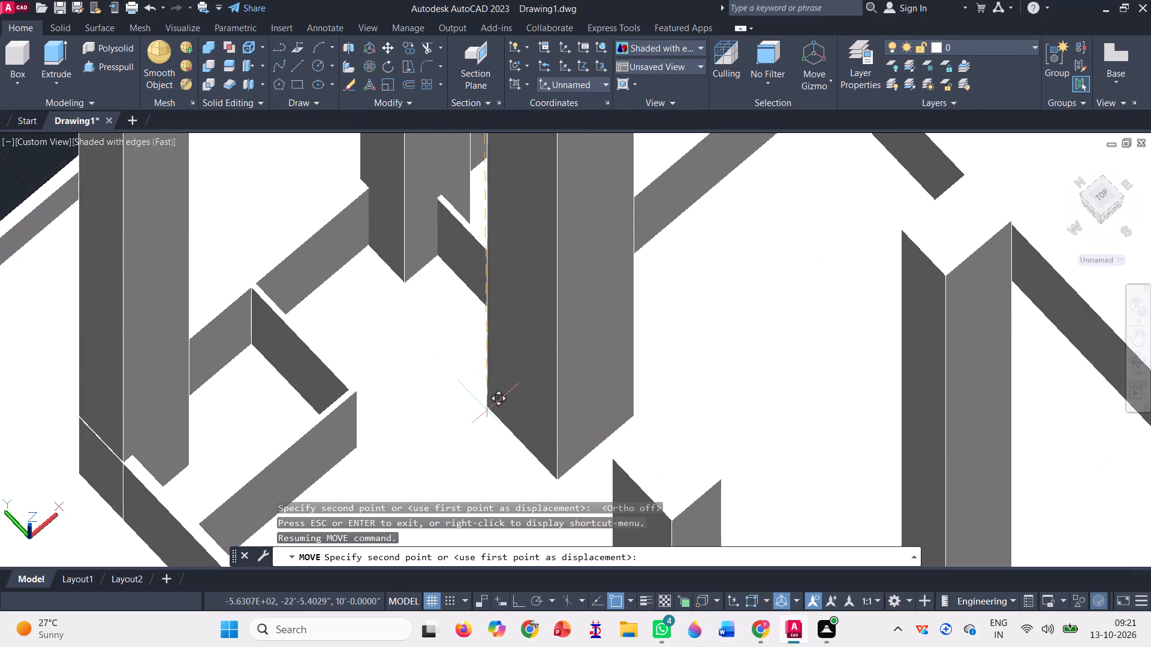
left_click(487, 410)
scroll(475, 436, "down", 5)
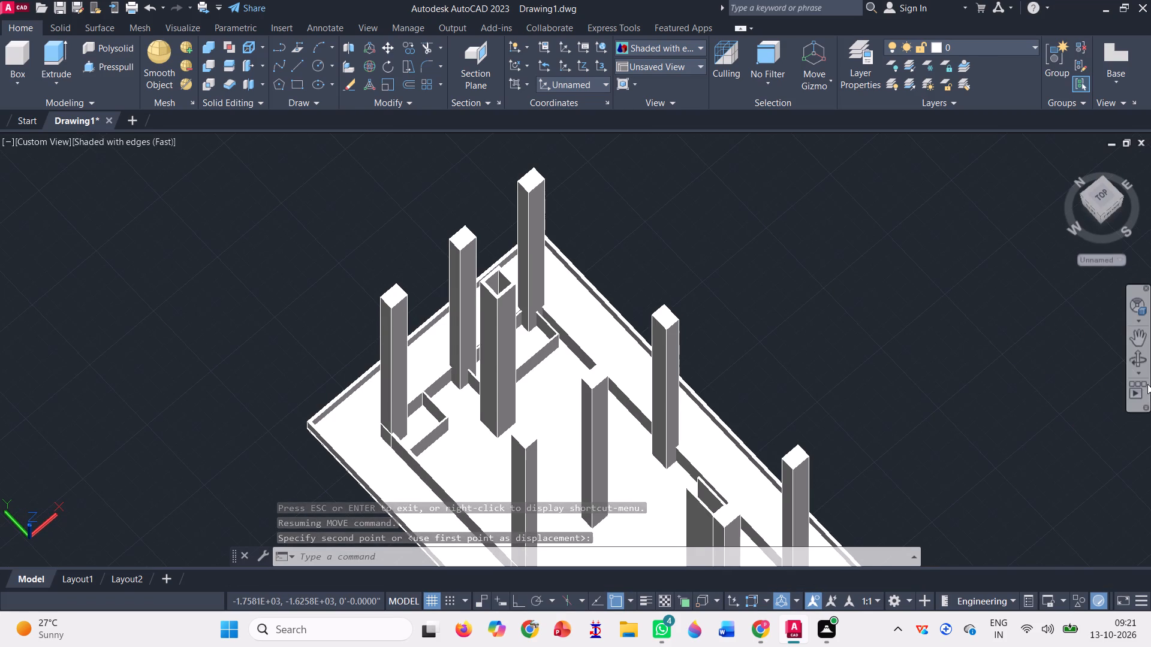
Move the hollow shaft so its bottom corner meets the outer base corner of the larger room's partition walls beside the end row's middle column.
left_click(1139, 363)
left_click_drag(563, 313, 491, 362)
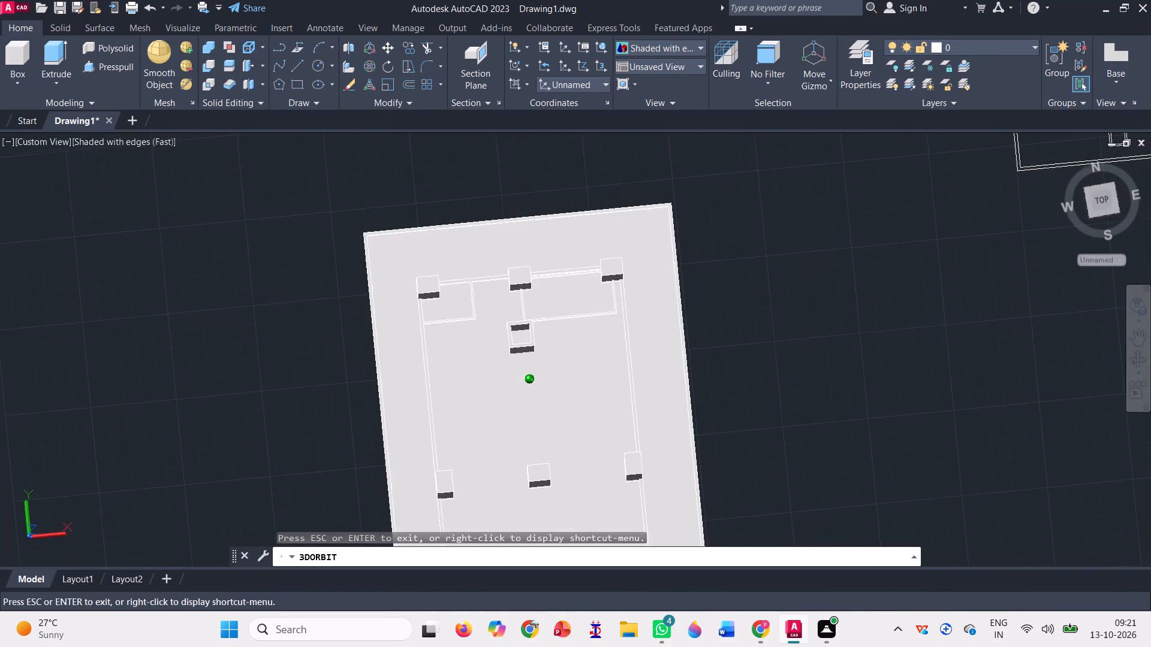
left_click_drag(491, 362, 404, 337)
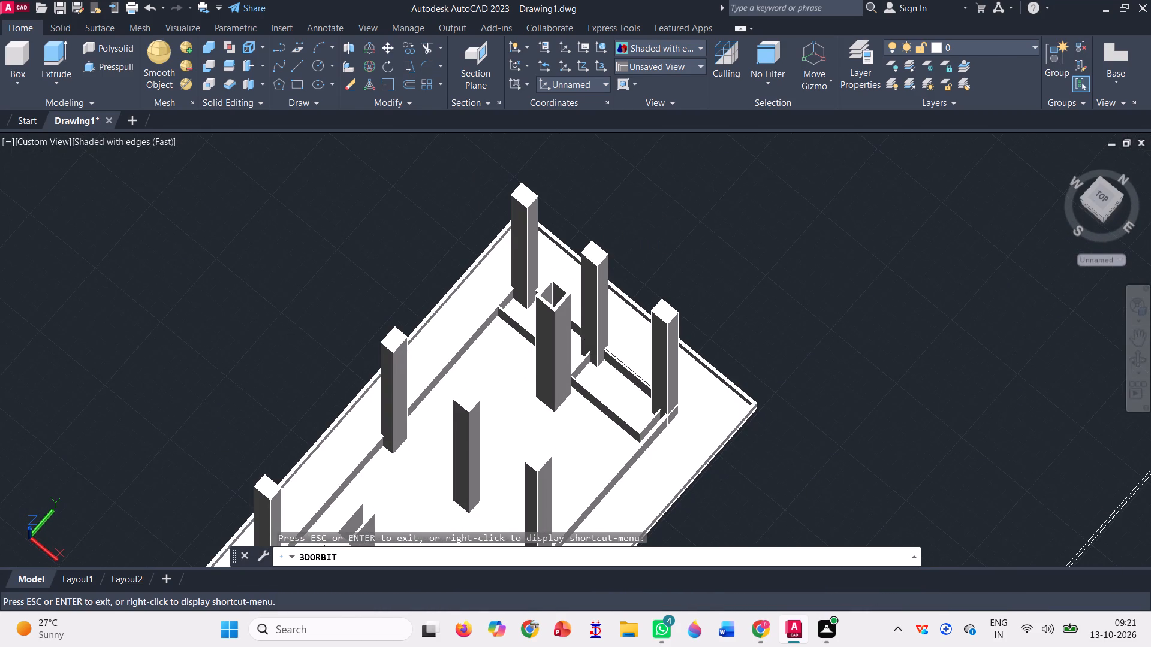
left_click_drag(612, 404, 579, 408)
scroll(570, 461, "up", 7)
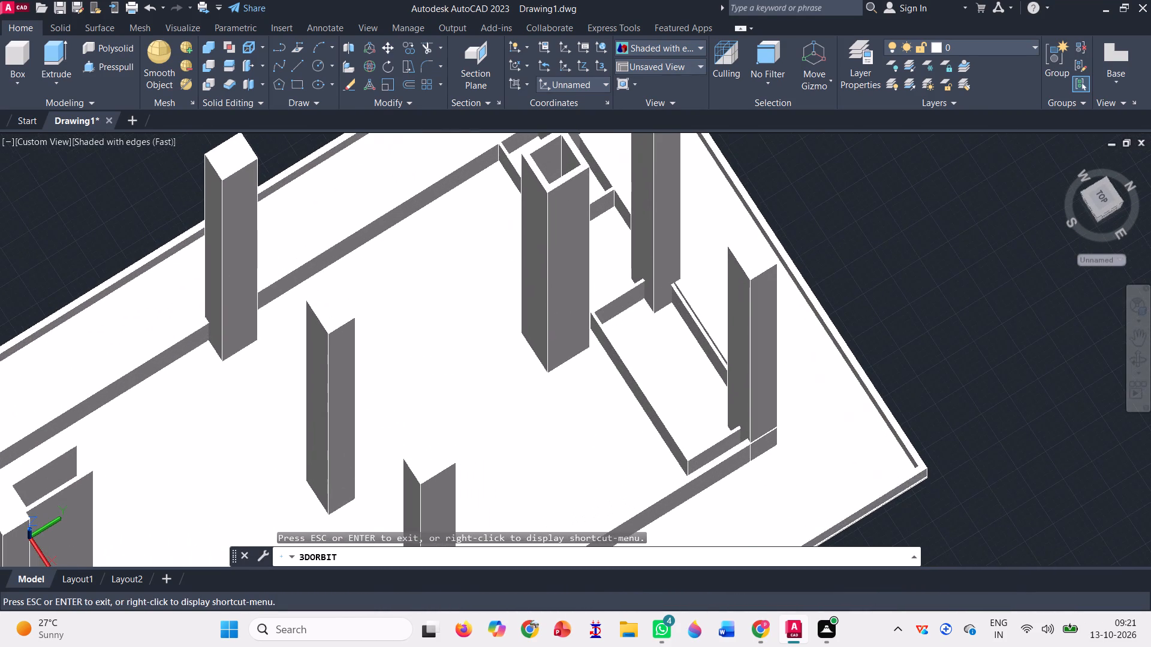
left_click_drag(583, 448, 577, 431)
key("Escape")
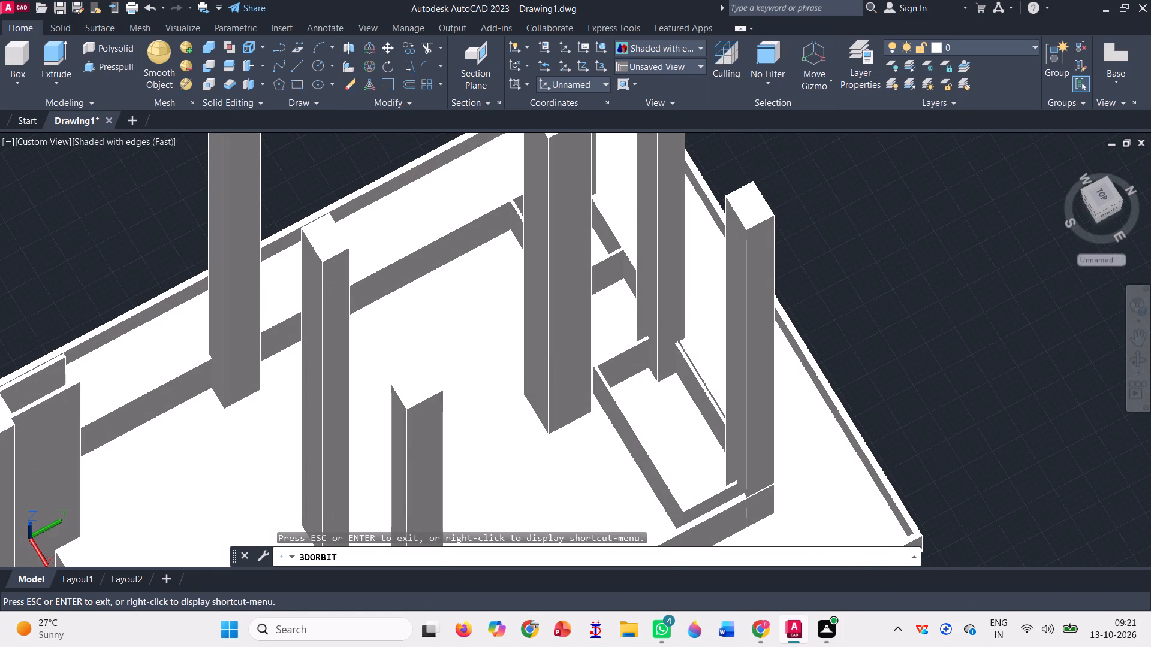
left_click(386, 45)
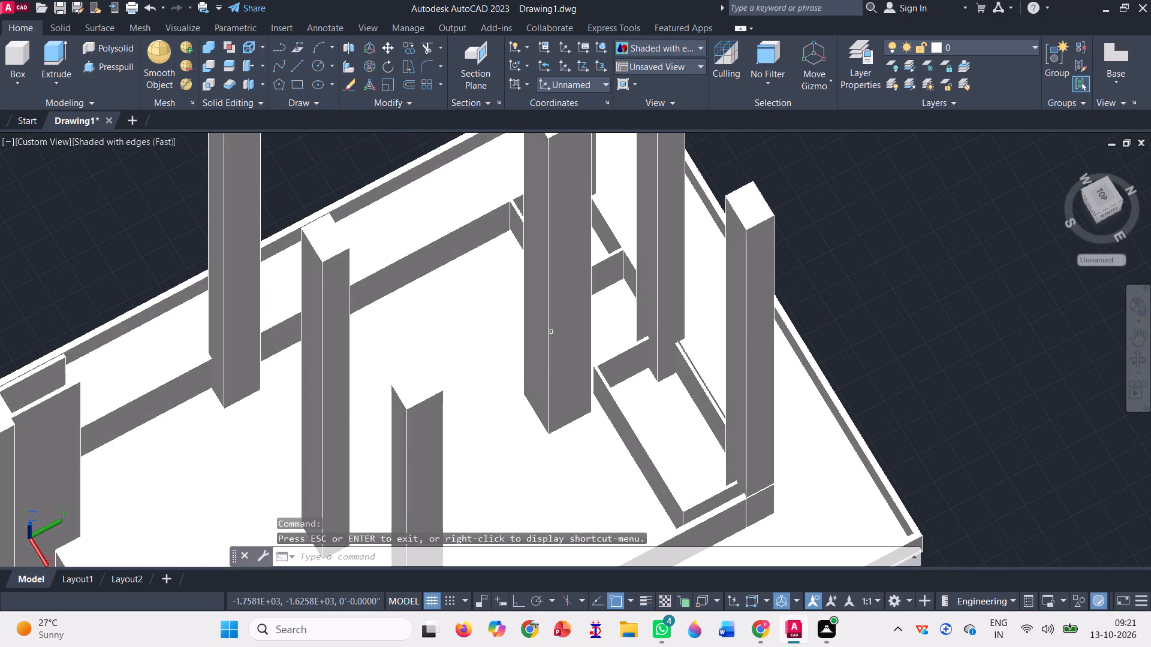
left_click(575, 391)
key("space")
scroll(585, 423, "up", 4)
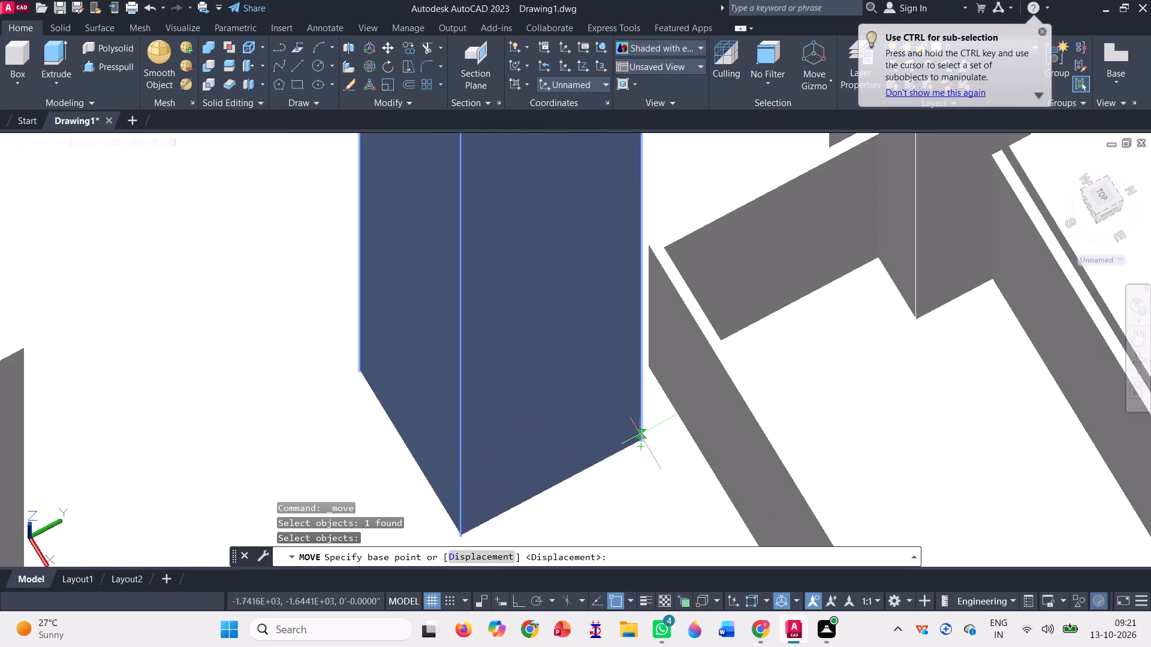
left_click(640, 436)
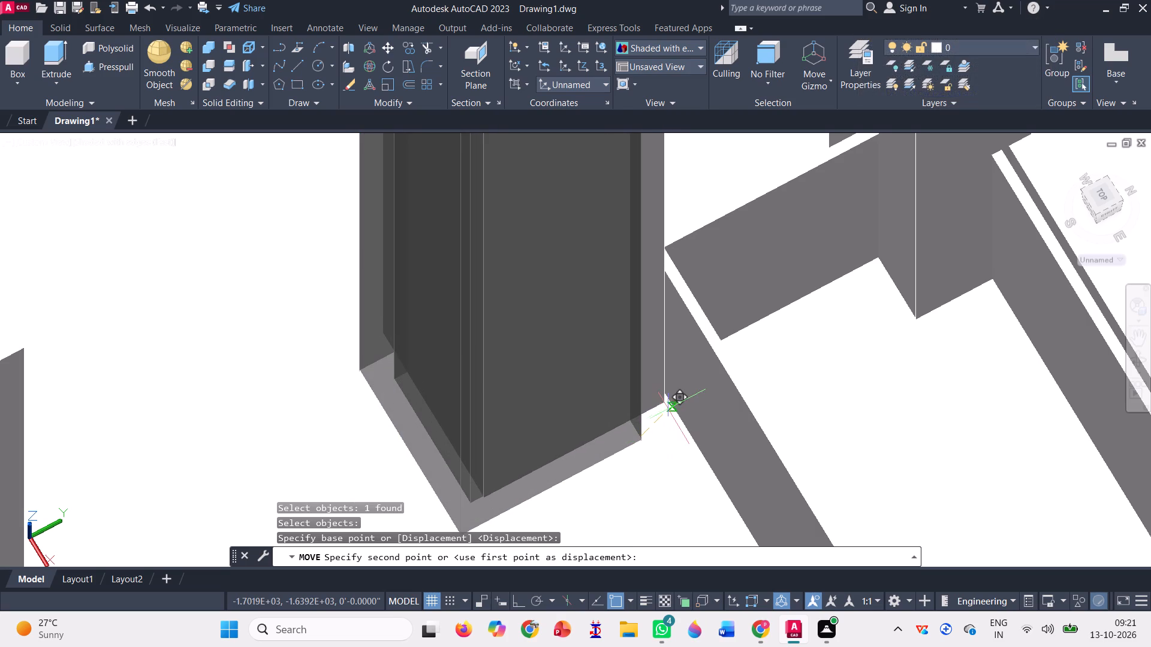
scroll(673, 405, "up", 4)
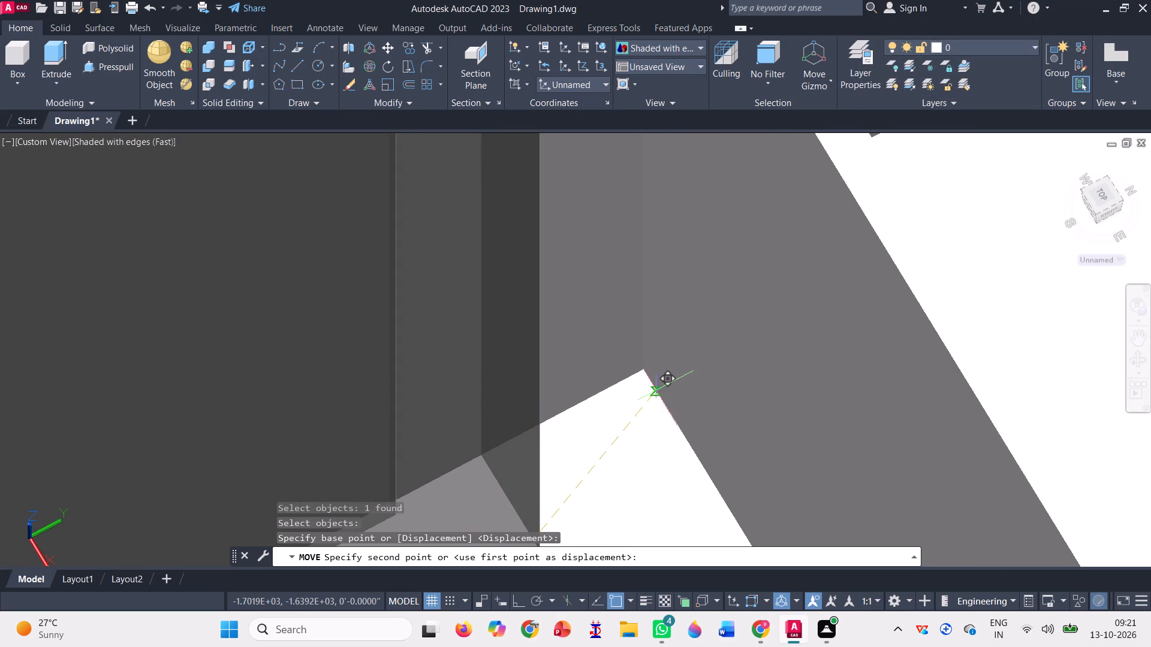
left_click(656, 388)
scroll(633, 403, "down", 6)
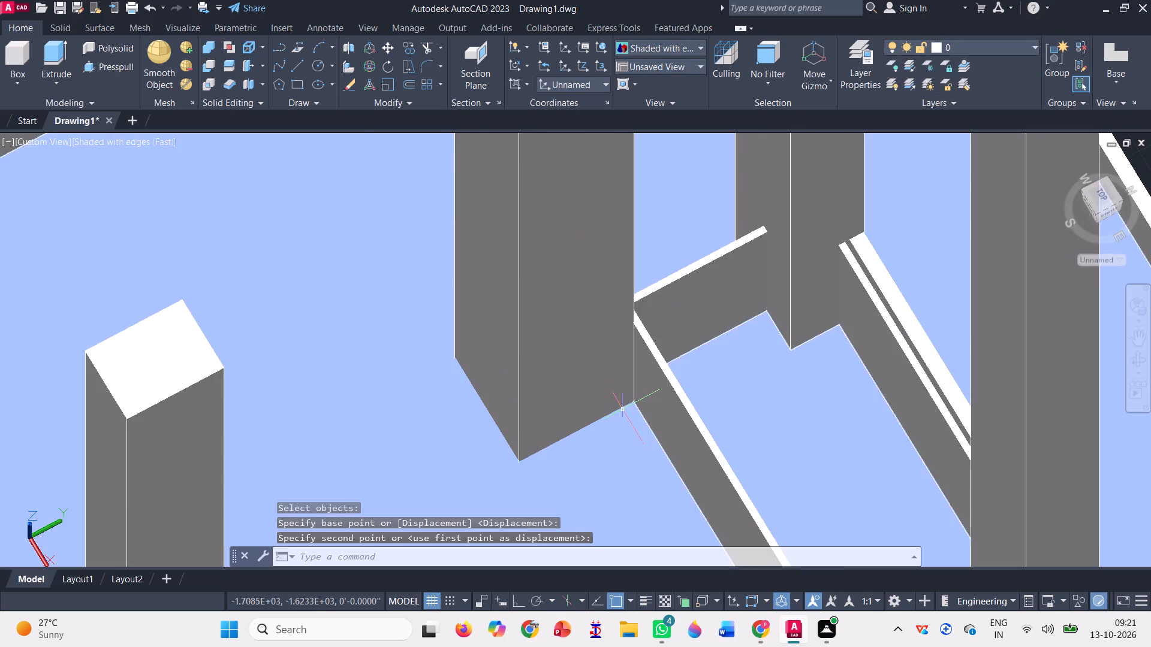
Delete the leftover single-storey floor plan outline with its room partitions lying beside the coordinate origin.
scroll(622, 409, "down", 3)
scroll(577, 358, "down", 2)
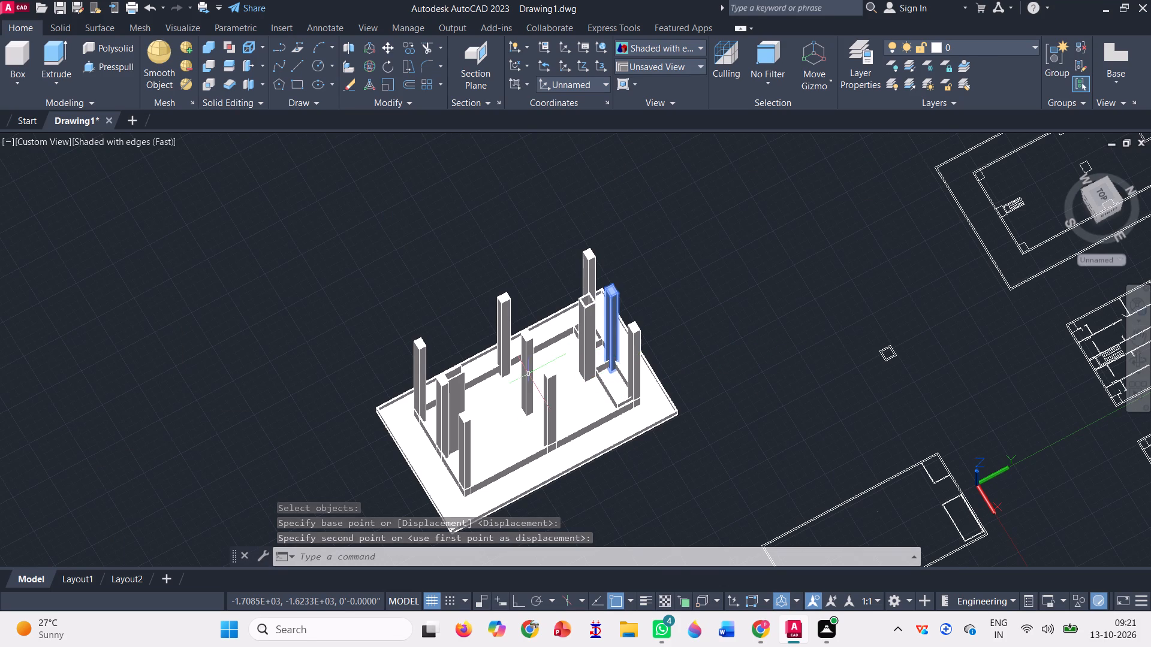
scroll(715, 289, "down", 2)
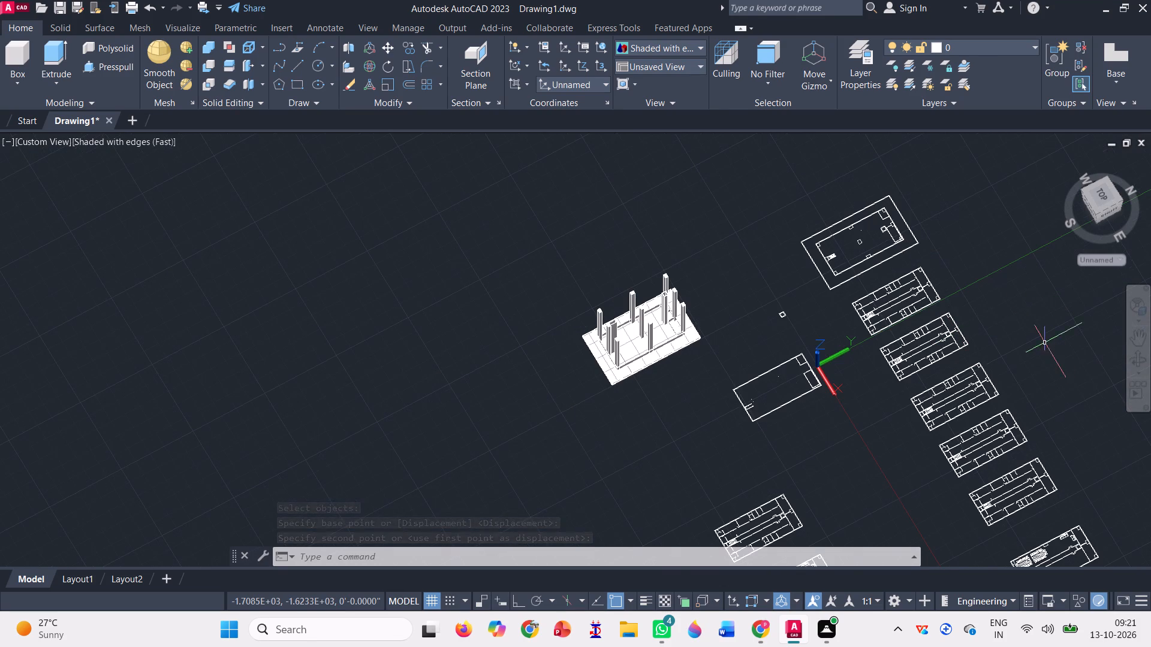
left_click(1145, 361)
left_click_drag(547, 448, 570, 471)
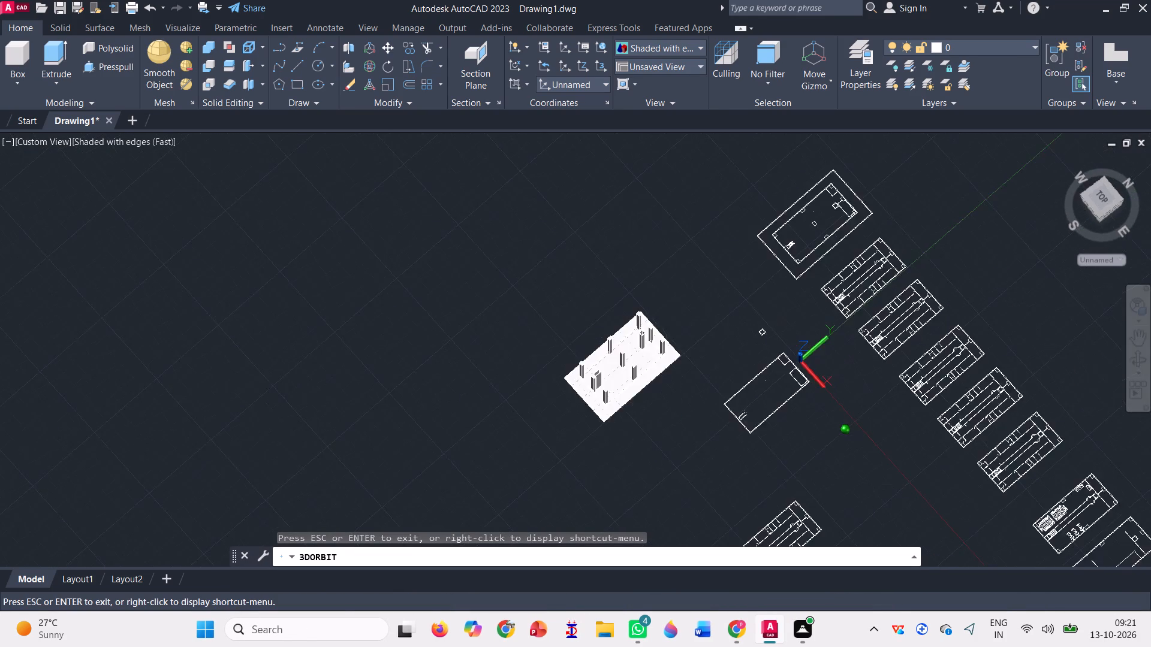
left_click_drag(570, 471, 696, 454)
scroll(698, 340, "down", 4)
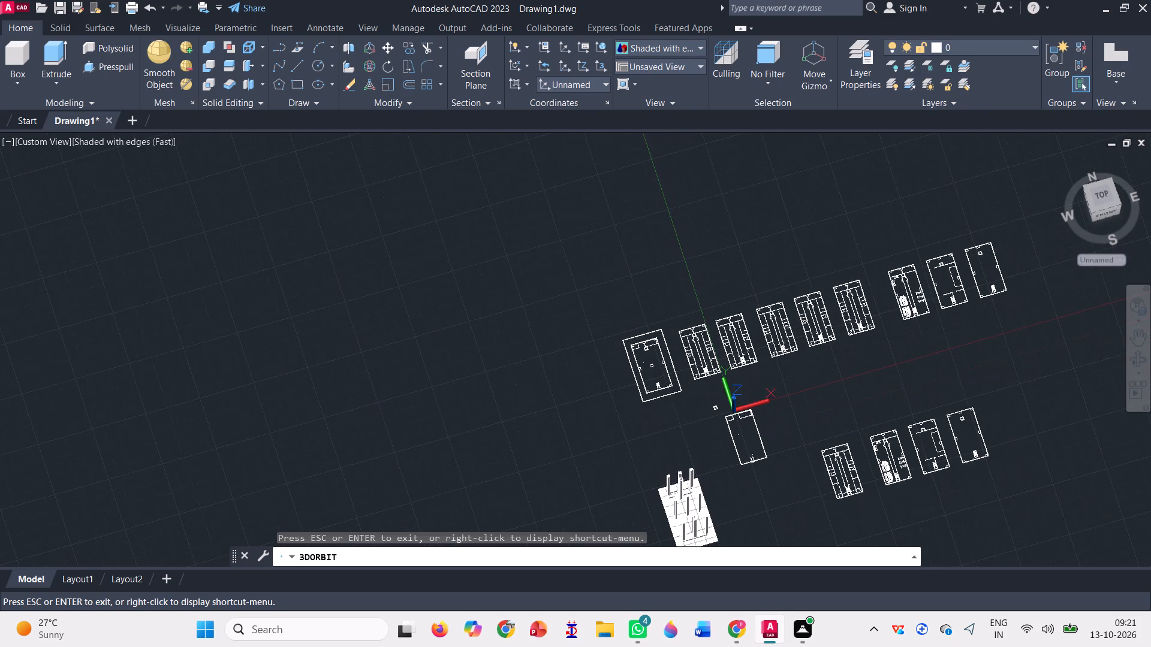
left_click_drag(755, 512, 781, 468)
scroll(763, 490, "up", 4)
scroll(791, 447, "up", 2)
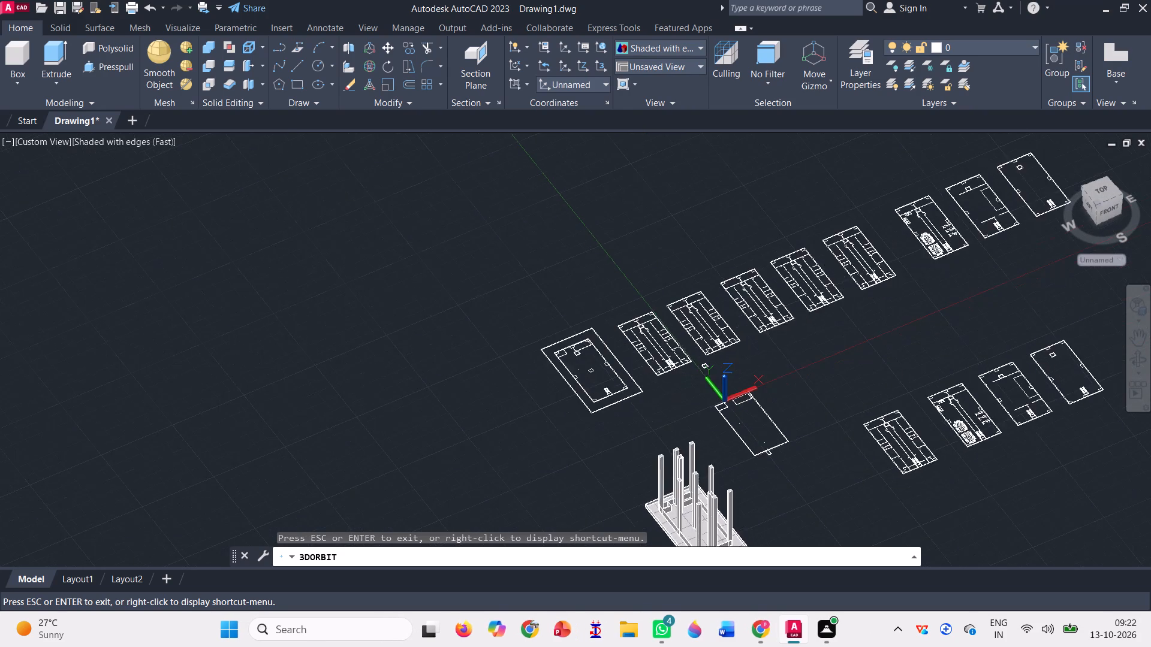
scroll(791, 447, "up", 5)
key("Escape")
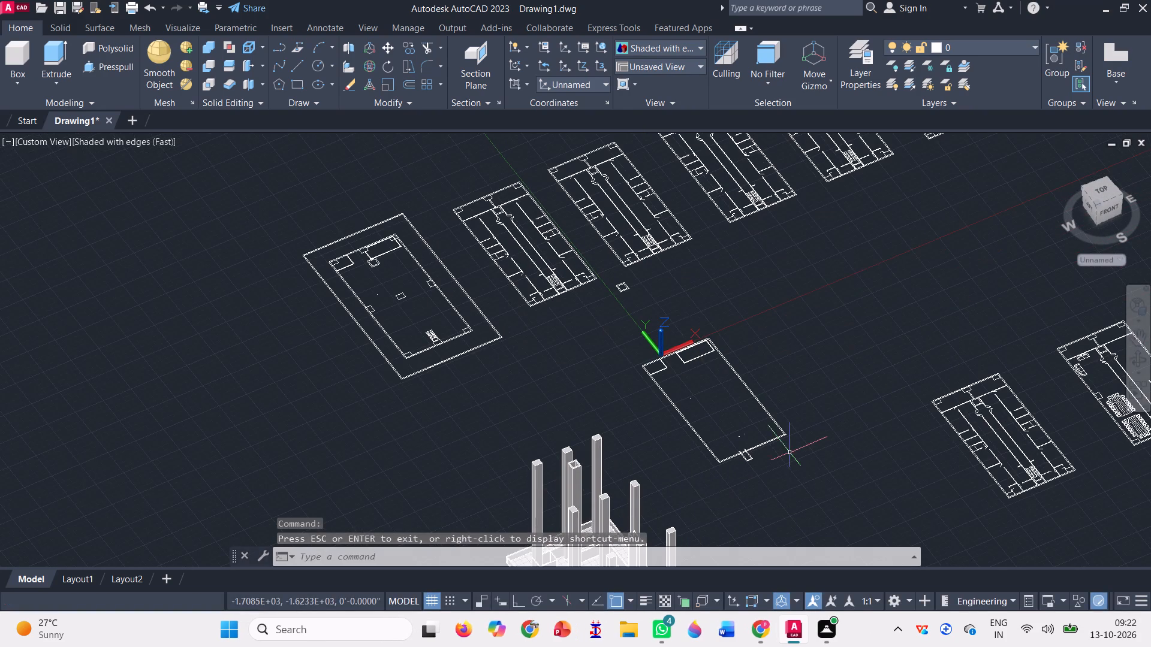
left_click(796, 504)
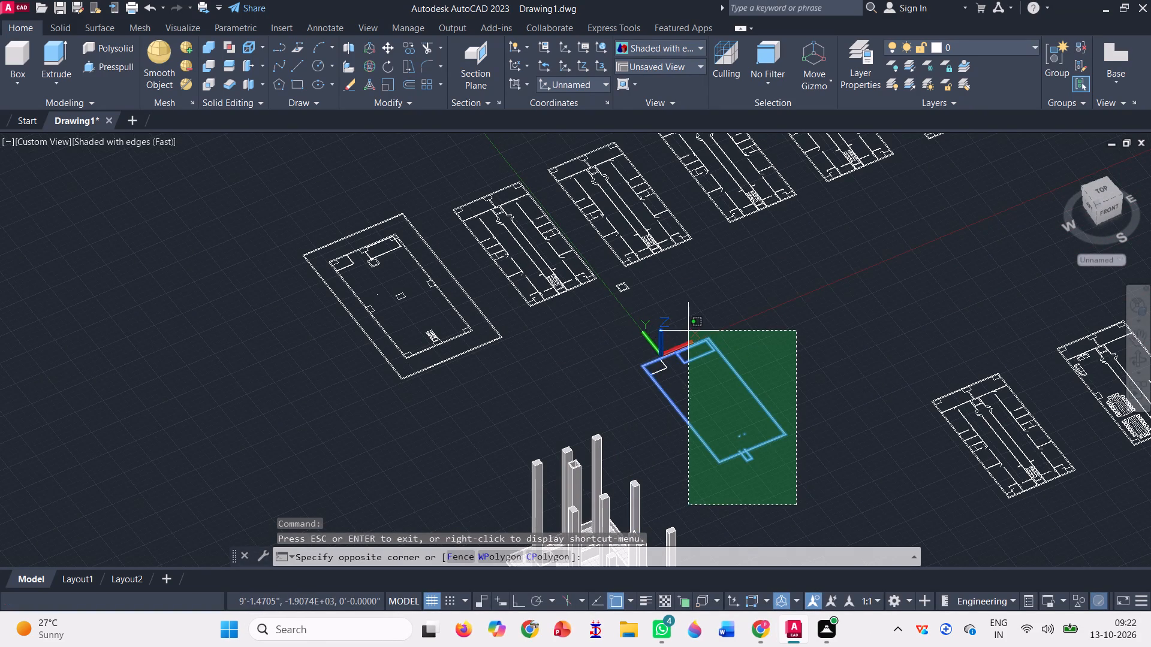
left_click(688, 330)
scroll(679, 397, "up", 3)
left_click(678, 387)
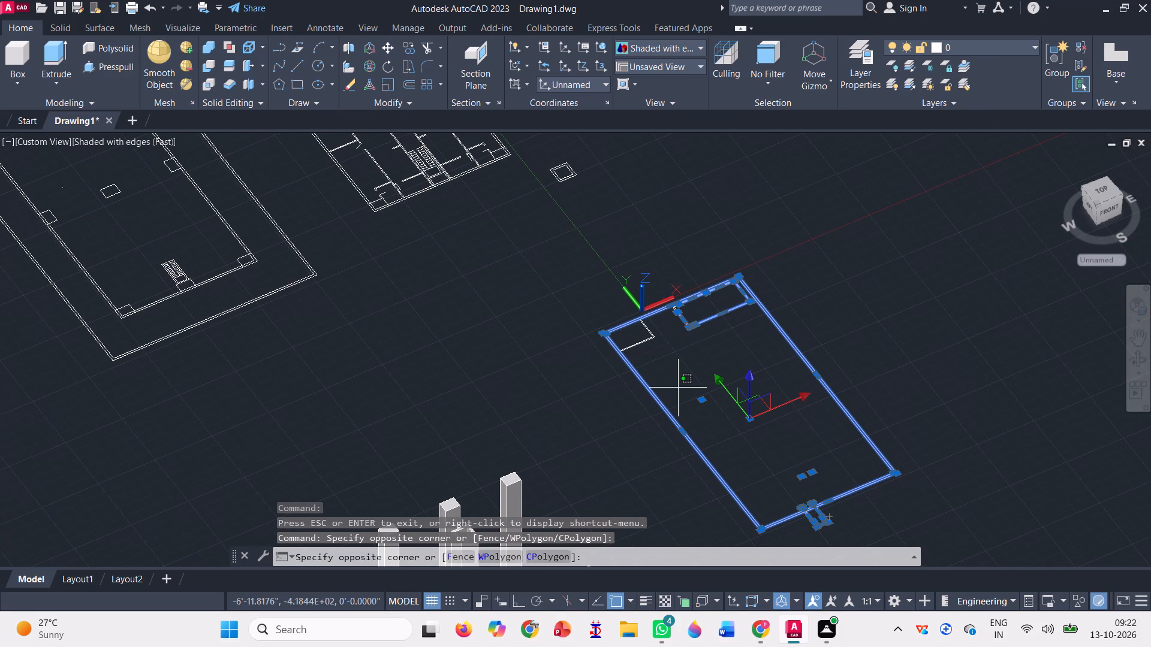
left_click(613, 295)
key("Delete")
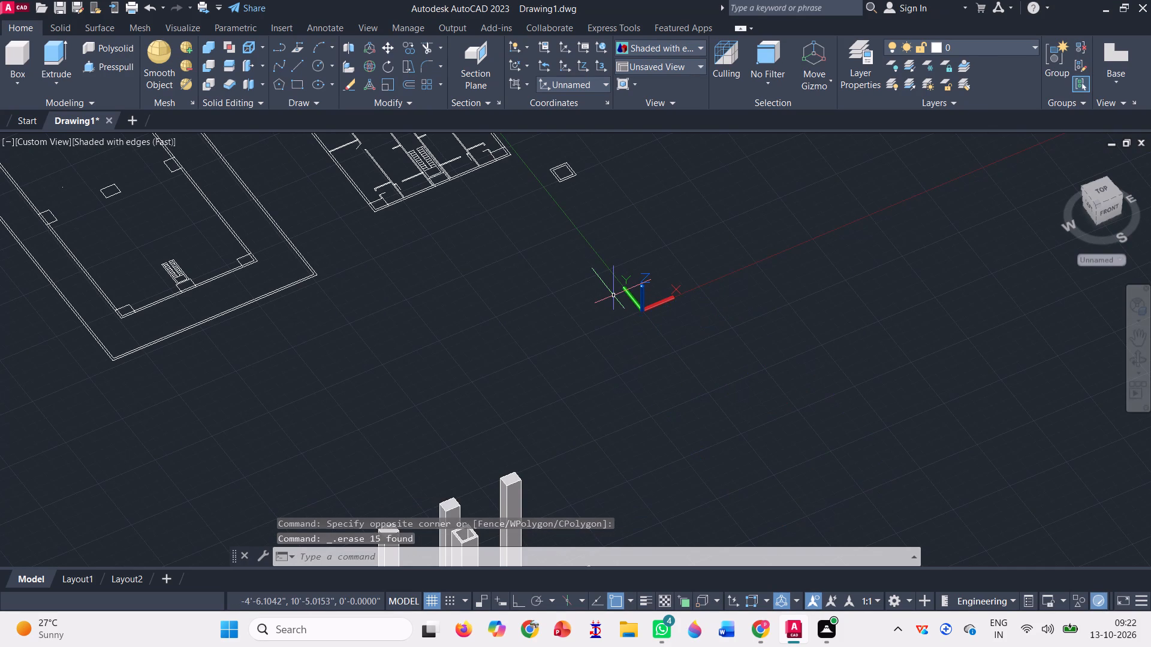
Delete the leftover small double-square shaft outline near the coordinate origin.
scroll(613, 295, "down", 4)
scroll(616, 287, "up", 3)
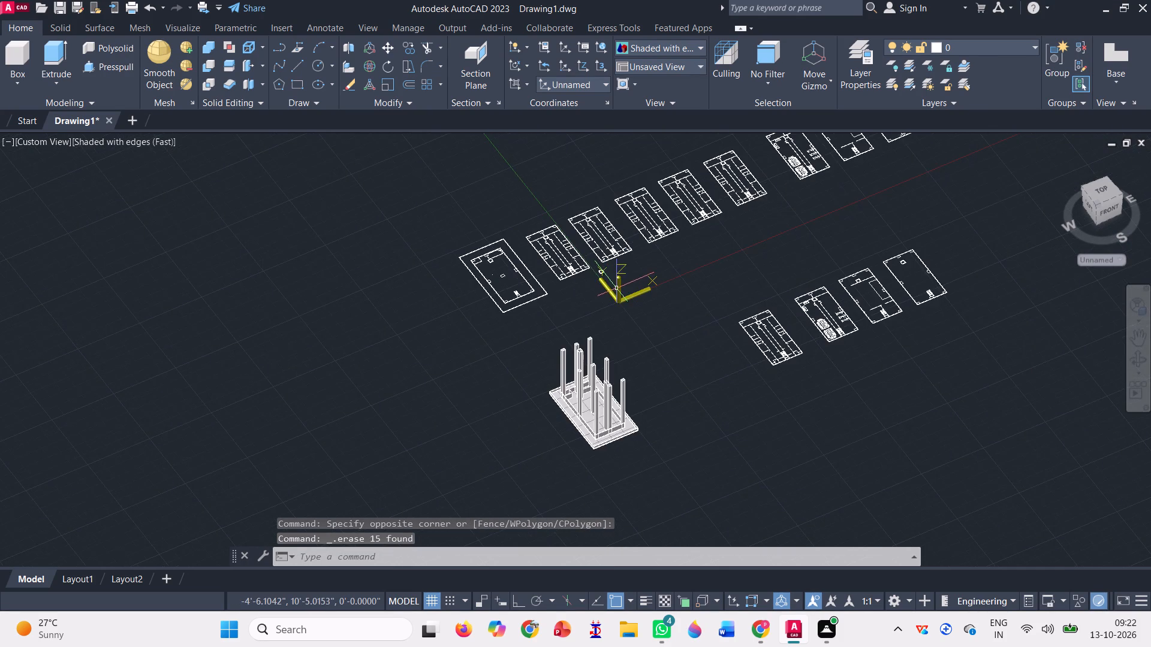
scroll(614, 274, "up", 4)
left_click(585, 236)
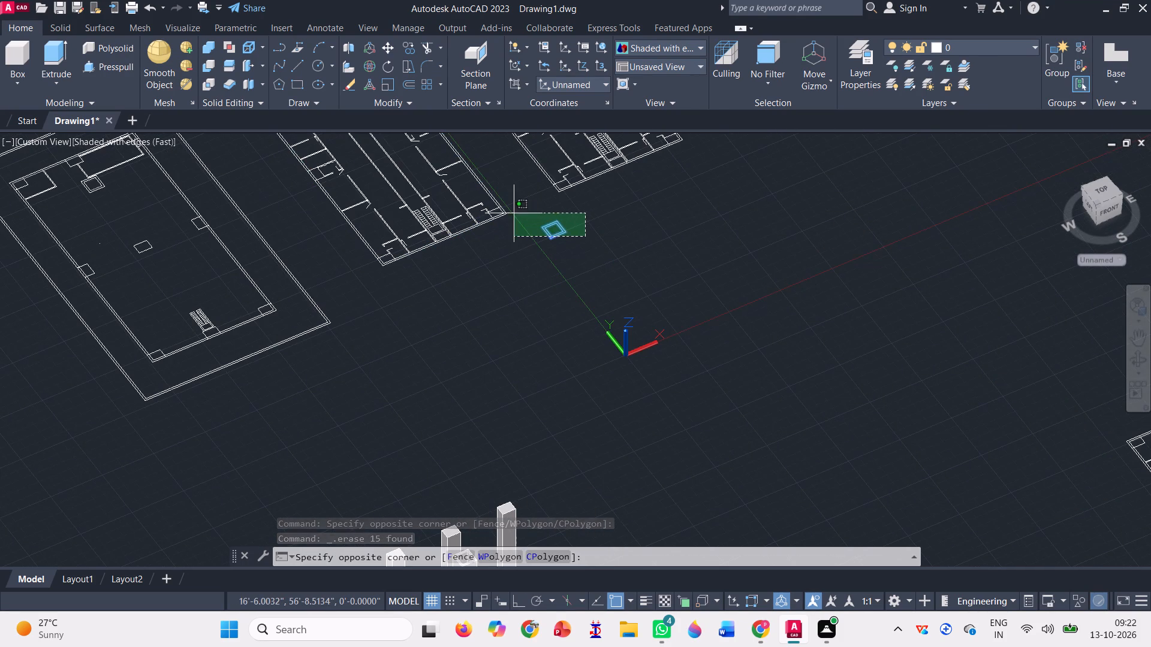
left_click(529, 220)
key("Delete")
scroll(529, 220, "down", 3)
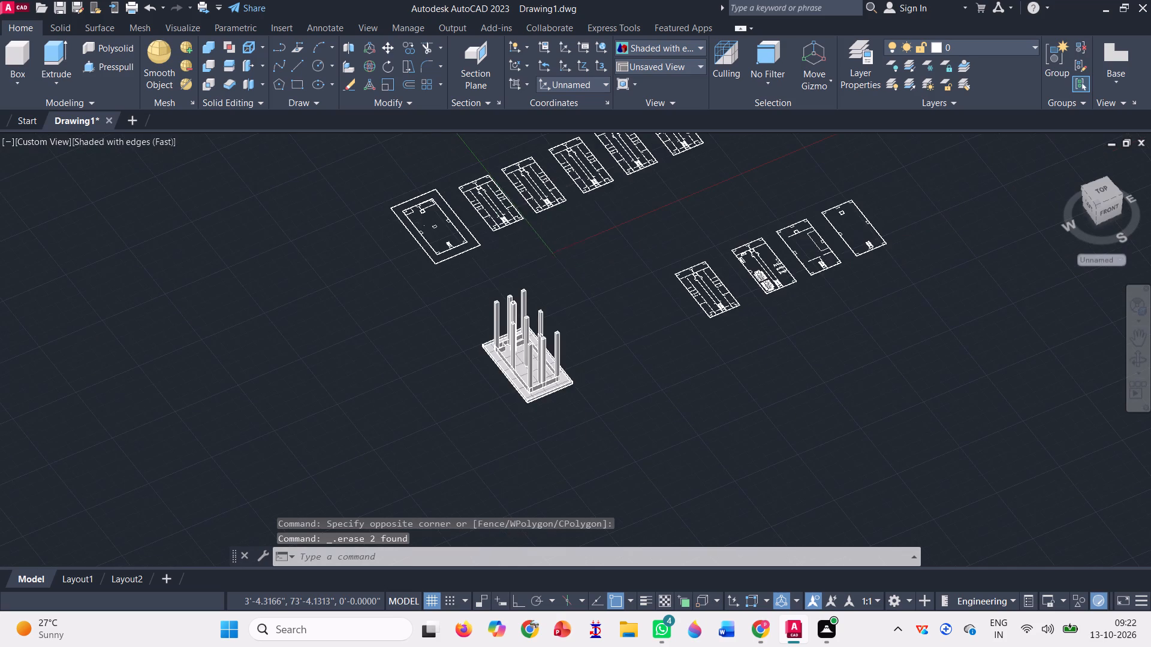
Draw a line with ortho on across the hollow shaft's top front wall, from one front inner corner to the outer edge.
scroll(521, 371, "up", 3)
scroll(514, 371, "down", 1)
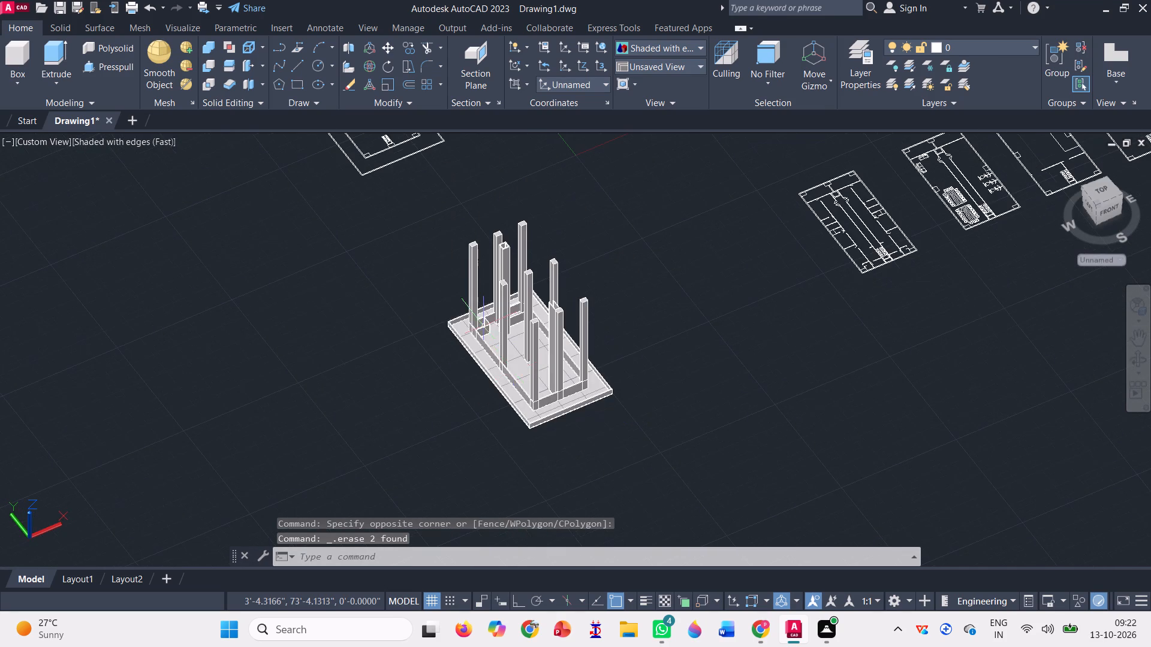
scroll(496, 268, "up", 3)
scroll(543, 195, "up", 3)
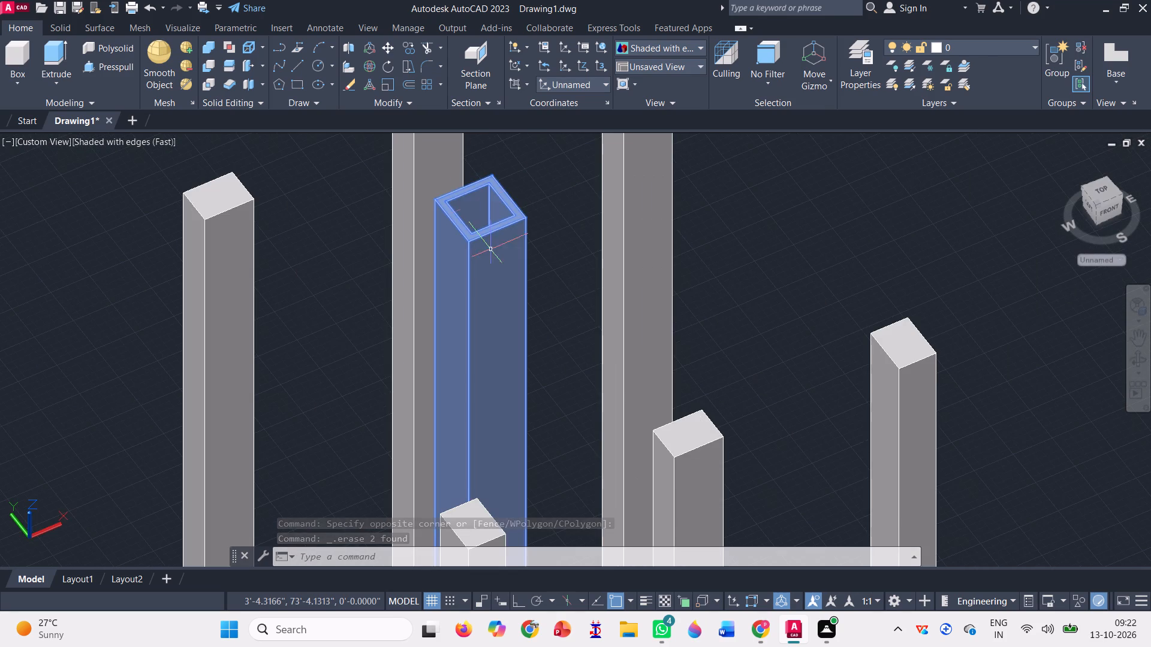
scroll(468, 192, "up", 4)
left_click(297, 62)
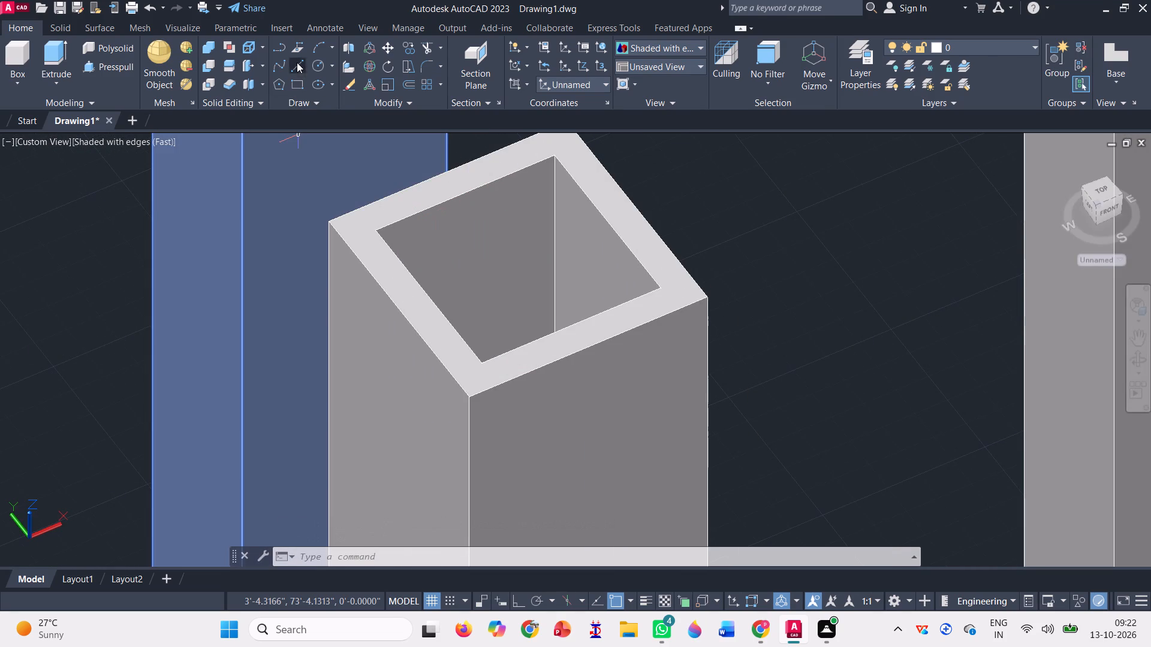
scroll(501, 320, "up", 2)
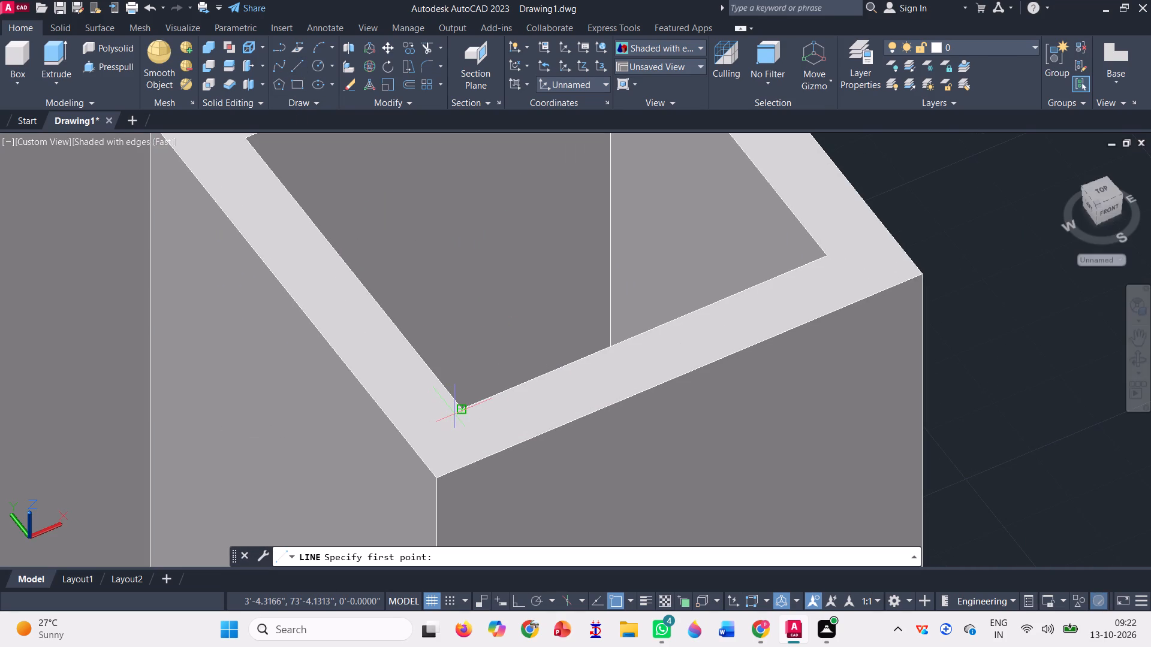
left_click(465, 409)
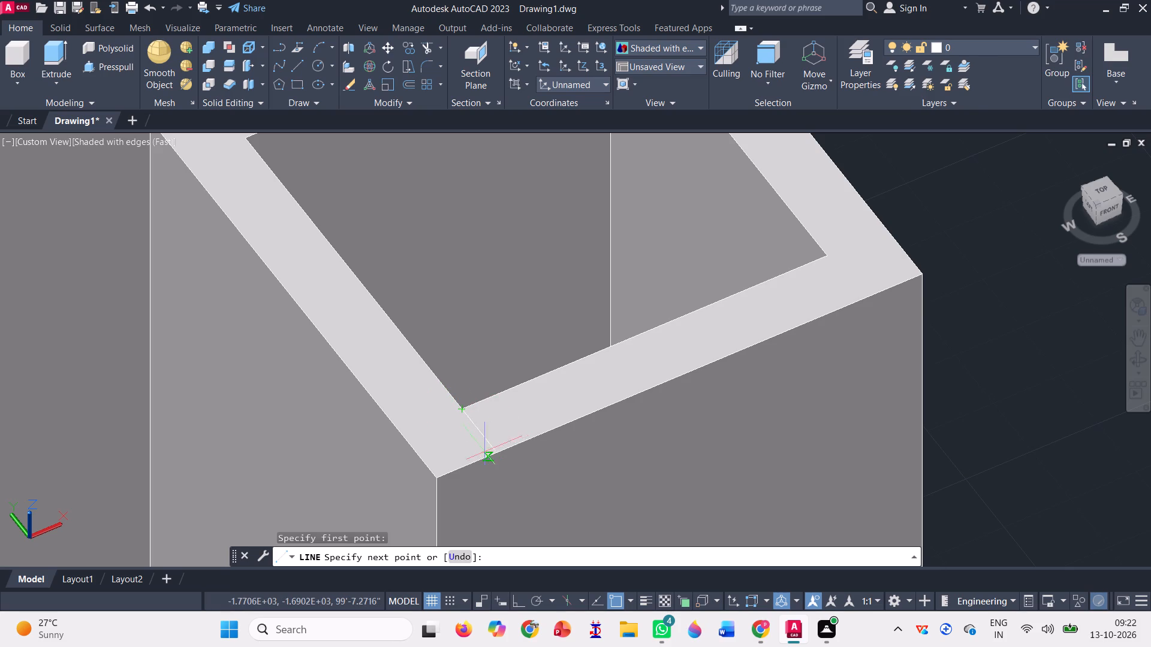
key("F8")
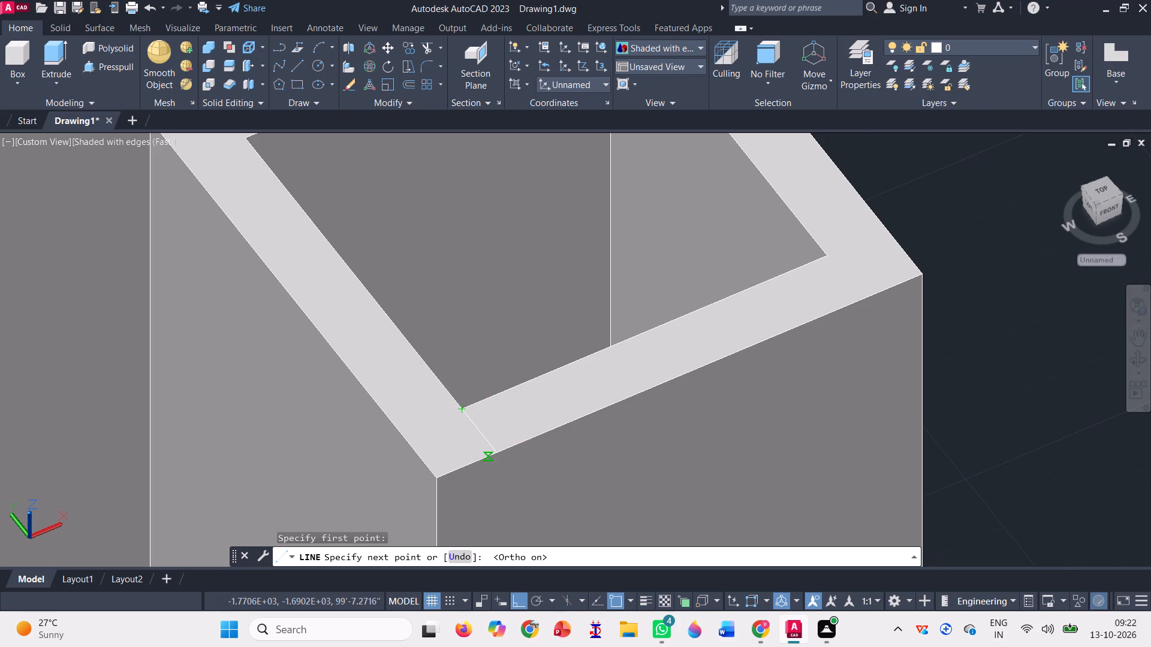
left_click(496, 450)
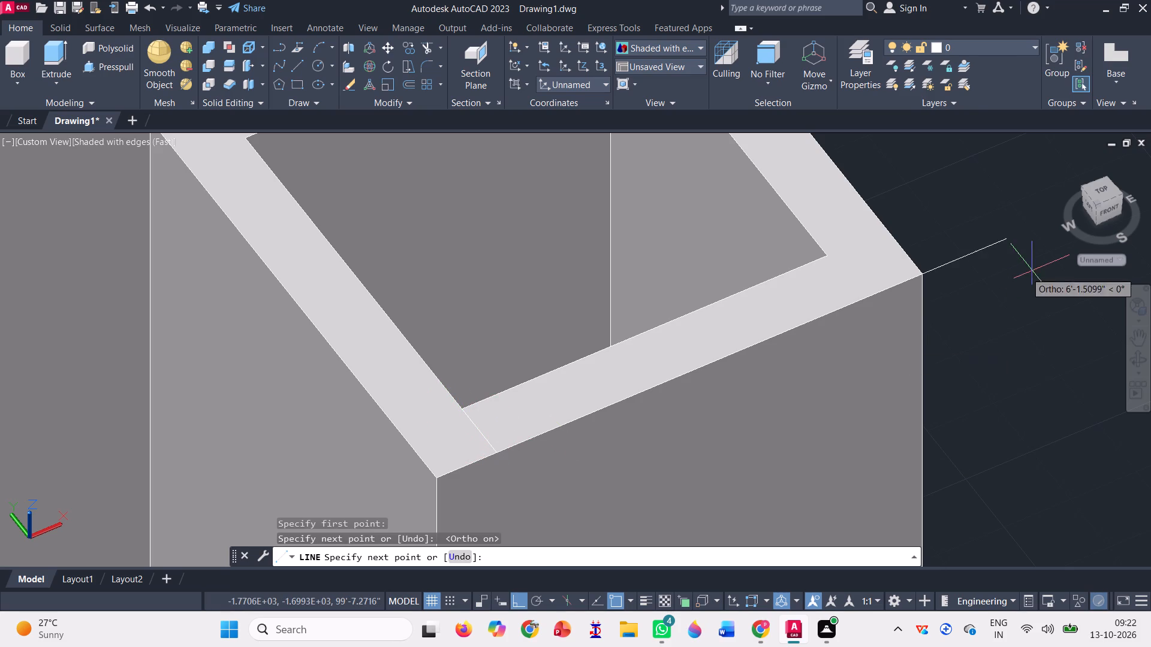
key("space")
Draw a matching line across the shaft's top front wall from the other front inner corner to the outer edge.
key("l")
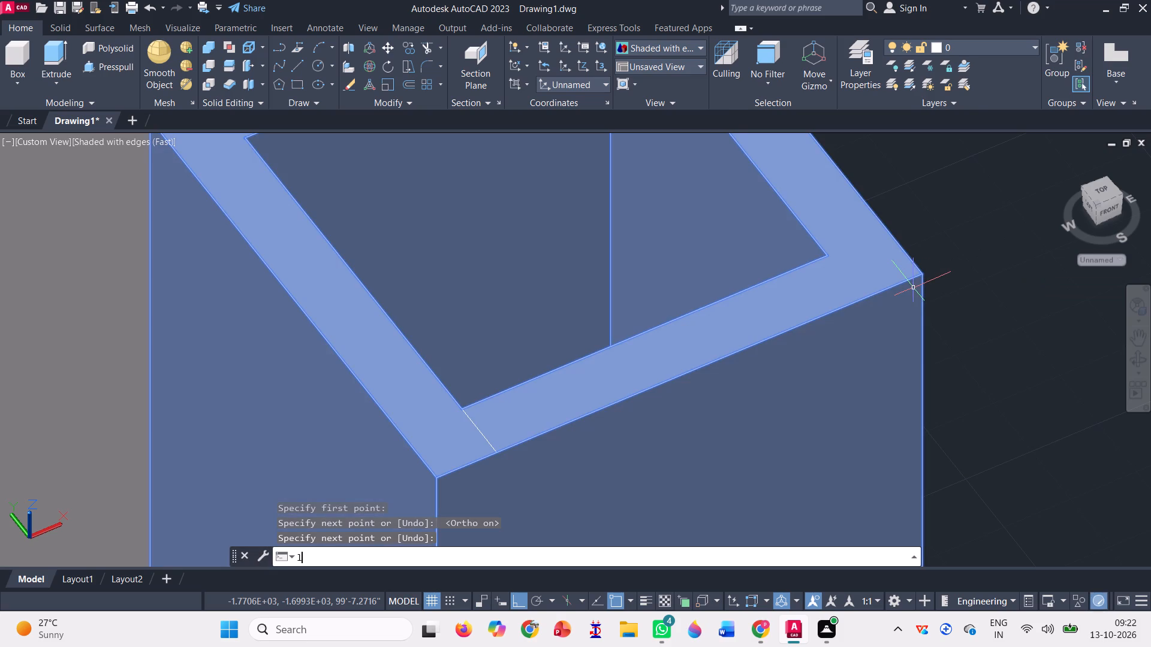
key("Return")
scroll(822, 252, "up", 3)
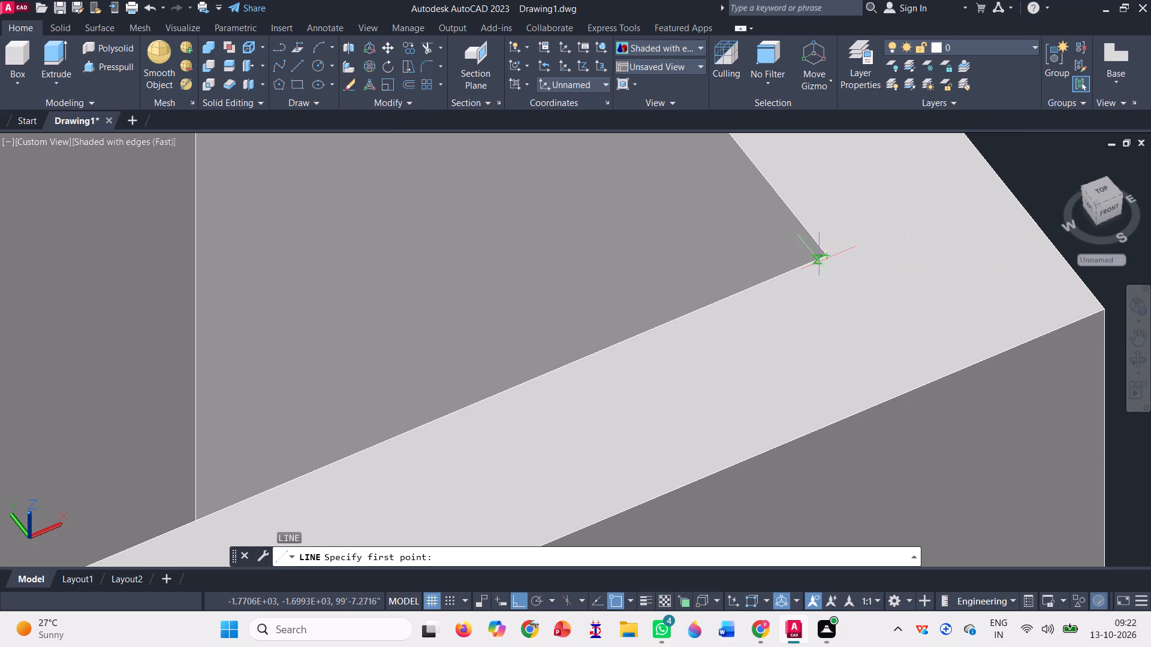
left_click(825, 256)
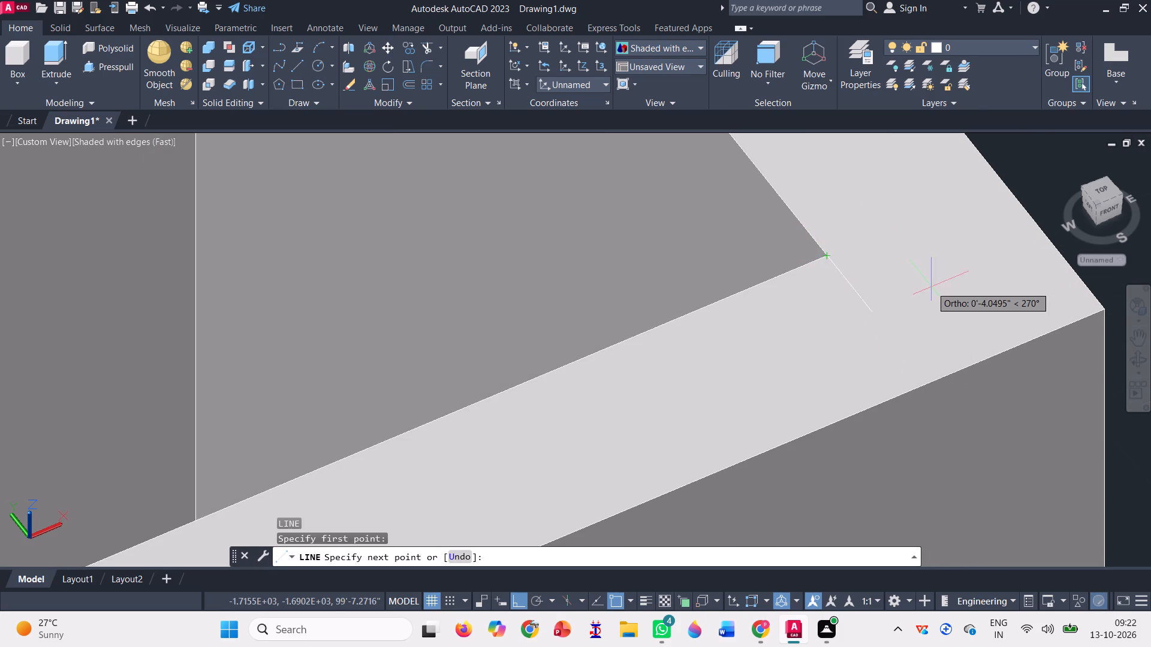
left_click(929, 383)
key("space")
scroll(700, 286, "down", 3)
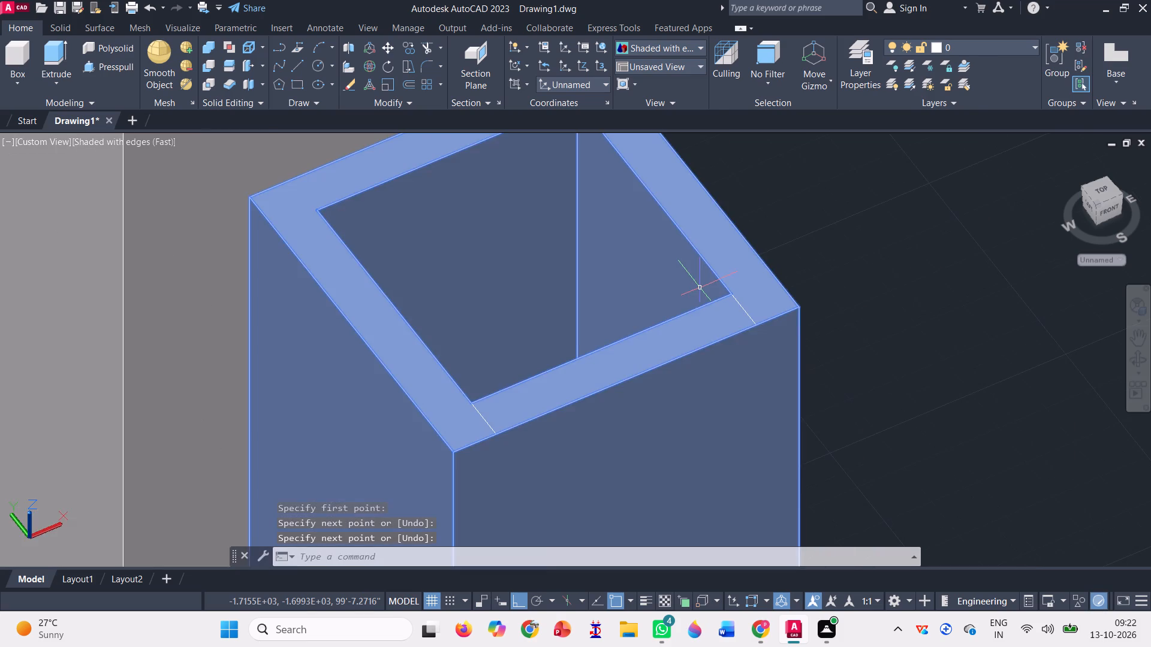
Presspull the strip between the two lines on the hollow shaft's top by -100' to open its front side.
scroll(700, 286, "down", 1)
left_click(115, 73)
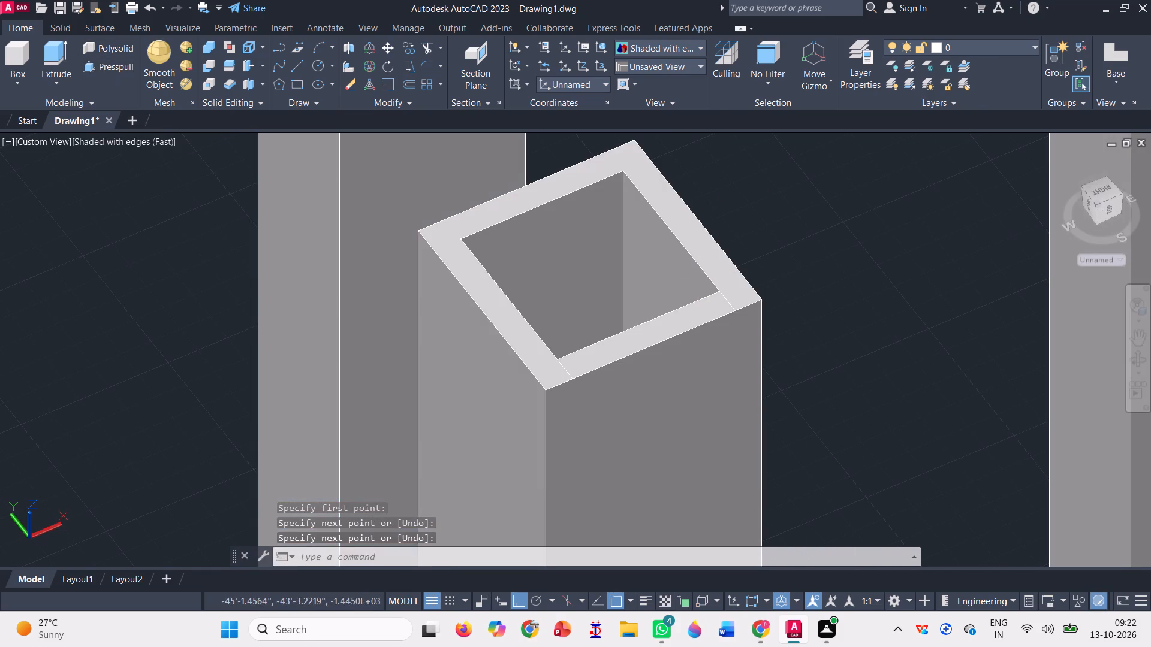
left_click(611, 349)
scroll(610, 334, "down", 3)
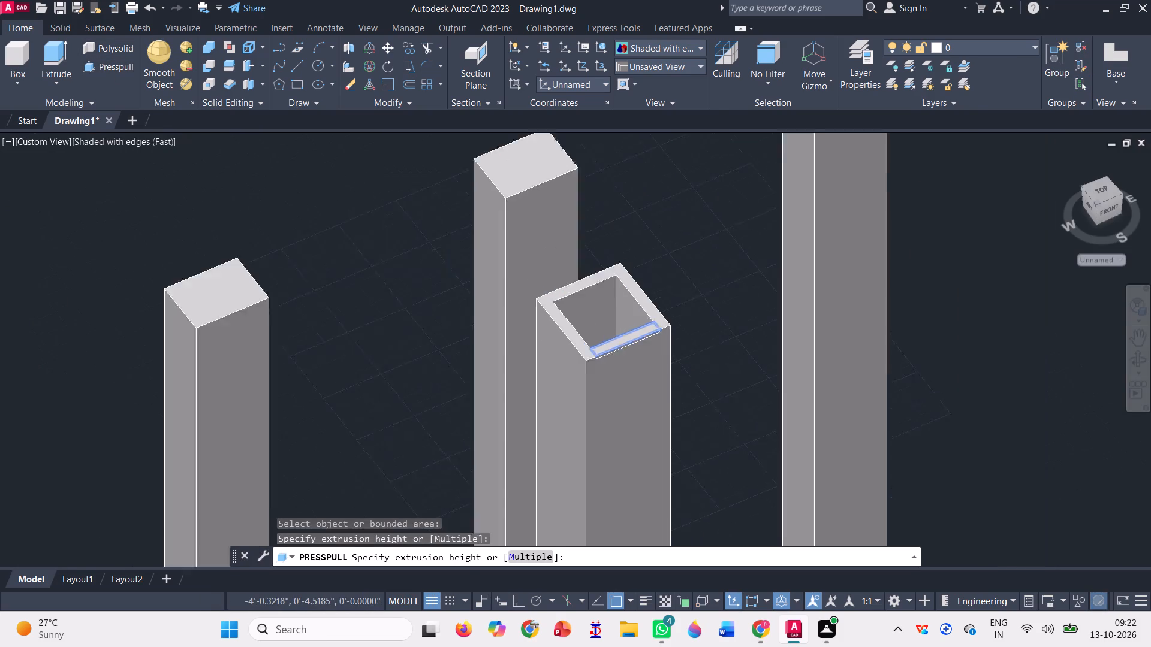
scroll(569, 162, "down", 2)
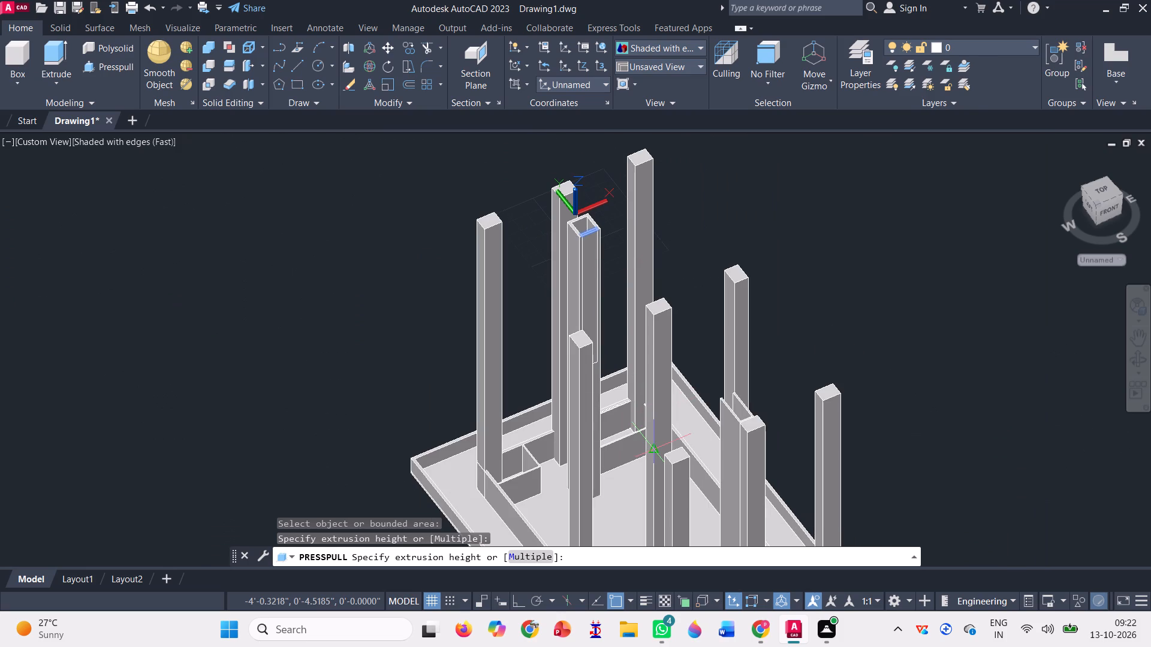
key("minus")
type("100")
key("apostrophe")
key("Return")
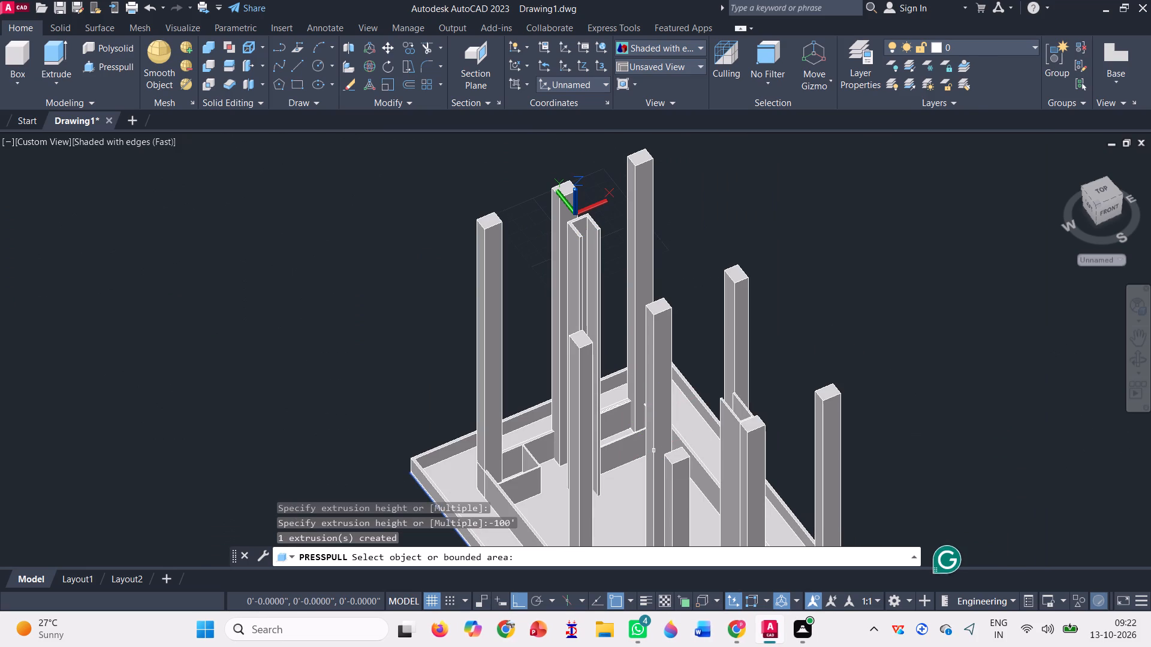
scroll(375, 431, "down", 1)
key("Escape")
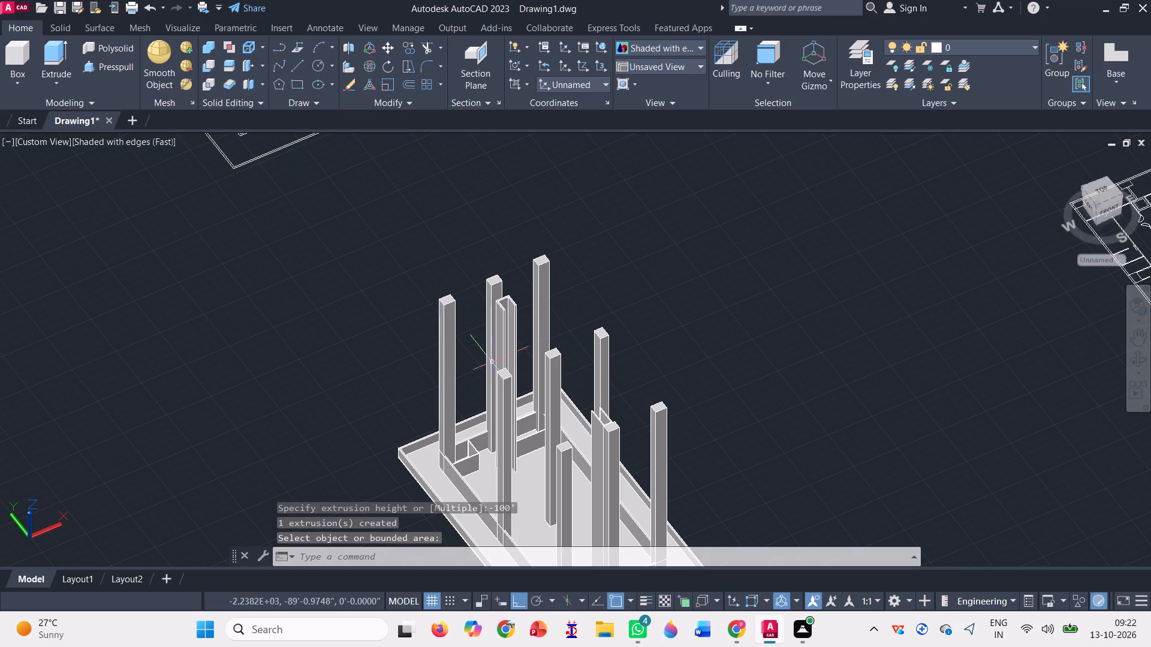
Trim the two short wall-line stubs that overshoot into the back wall's middle column on the floor plan with the outer boundary.
scroll(498, 349, "down", 1)
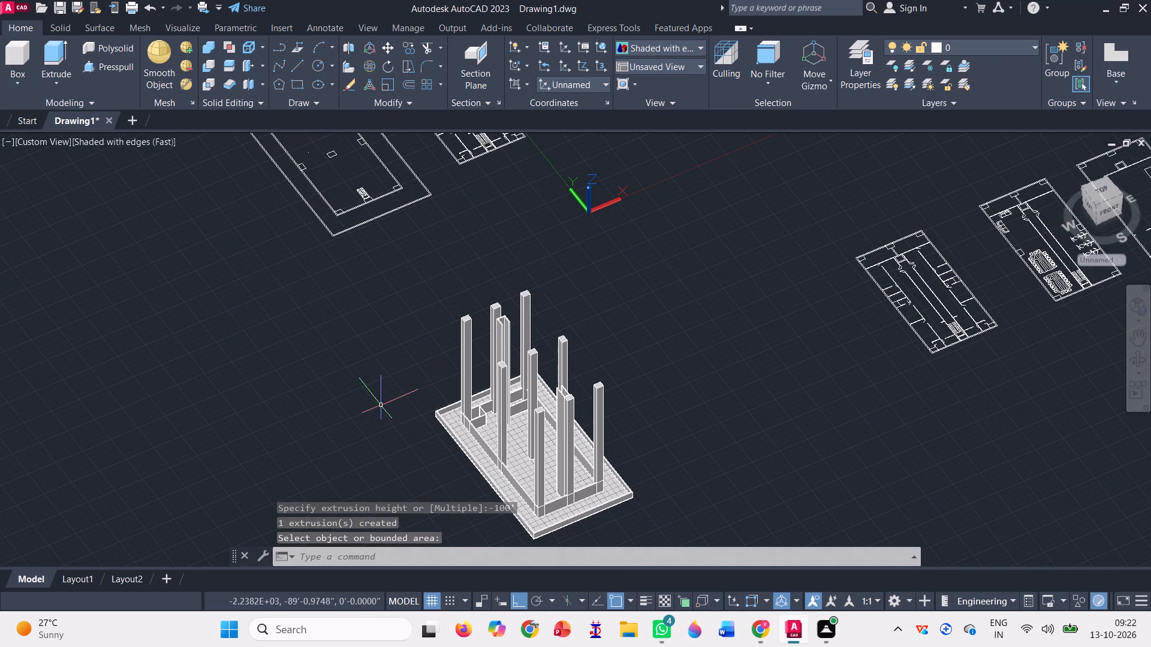
scroll(458, 393, "down", 1)
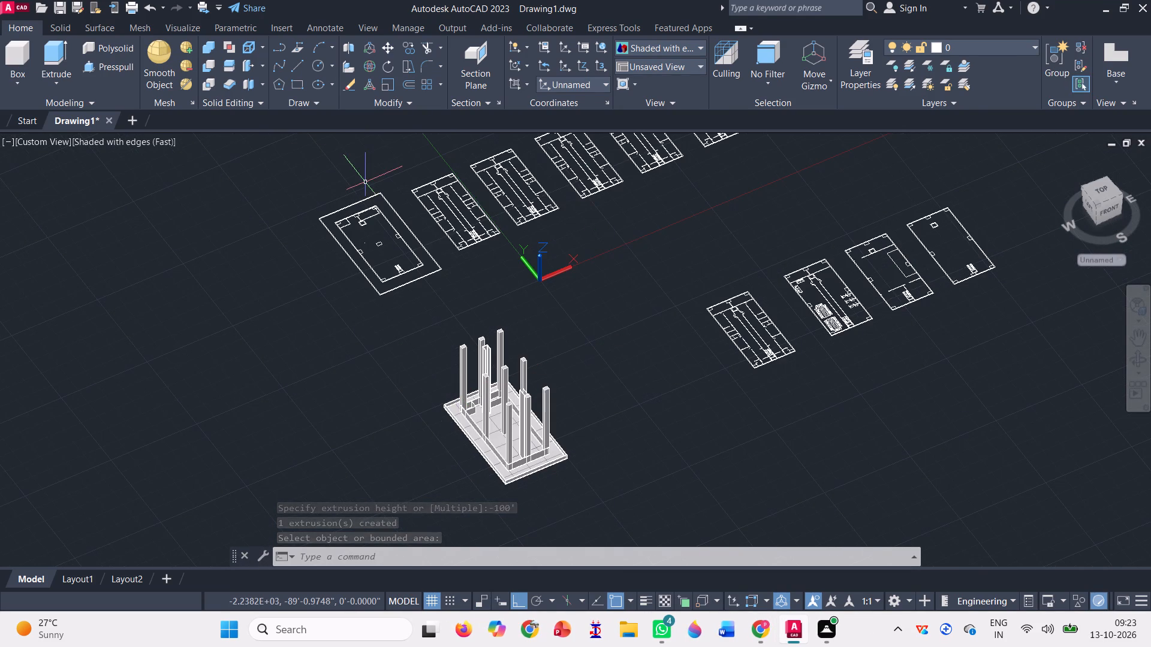
scroll(355, 204, "up", 4)
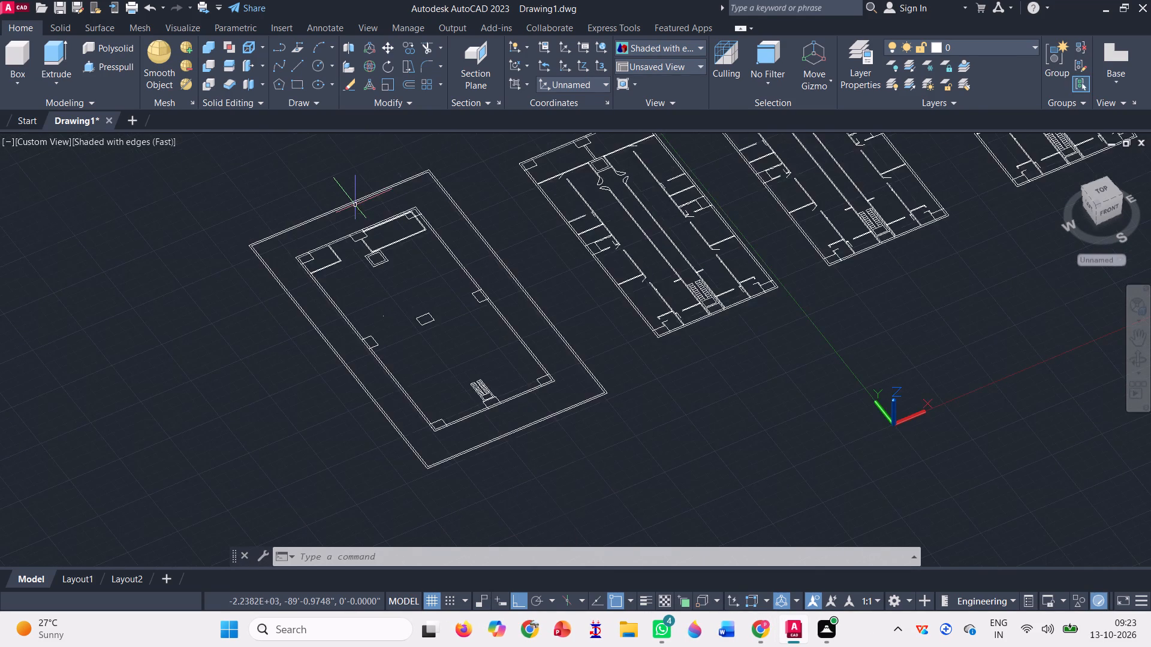
scroll(355, 204, "up", 3)
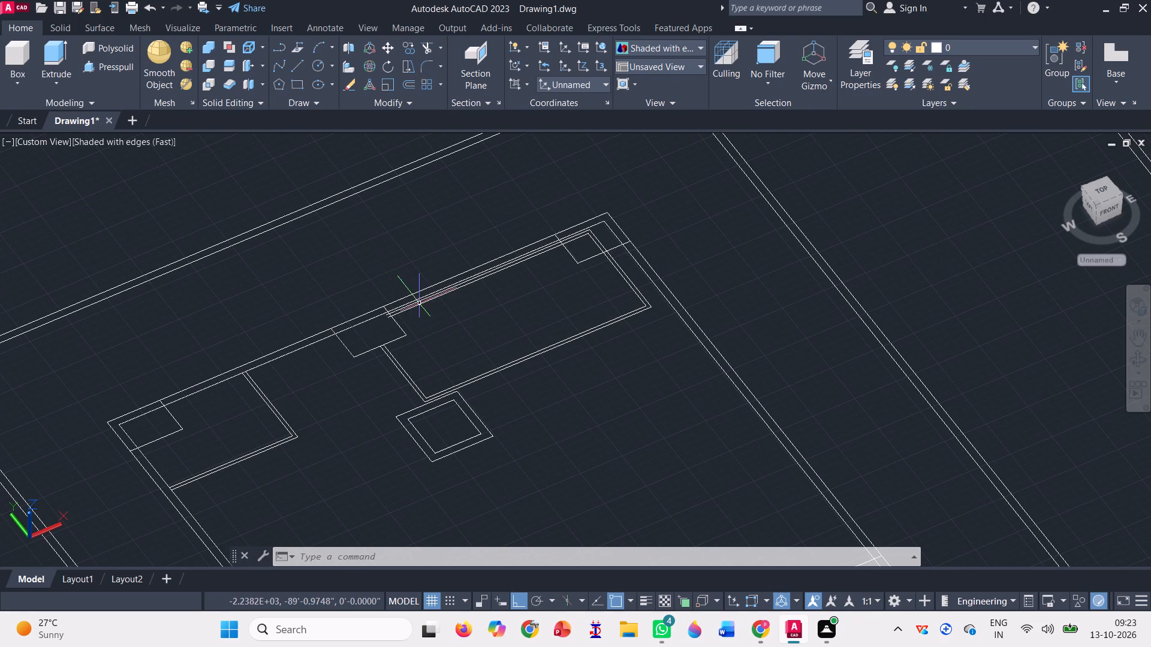
left_click(426, 44)
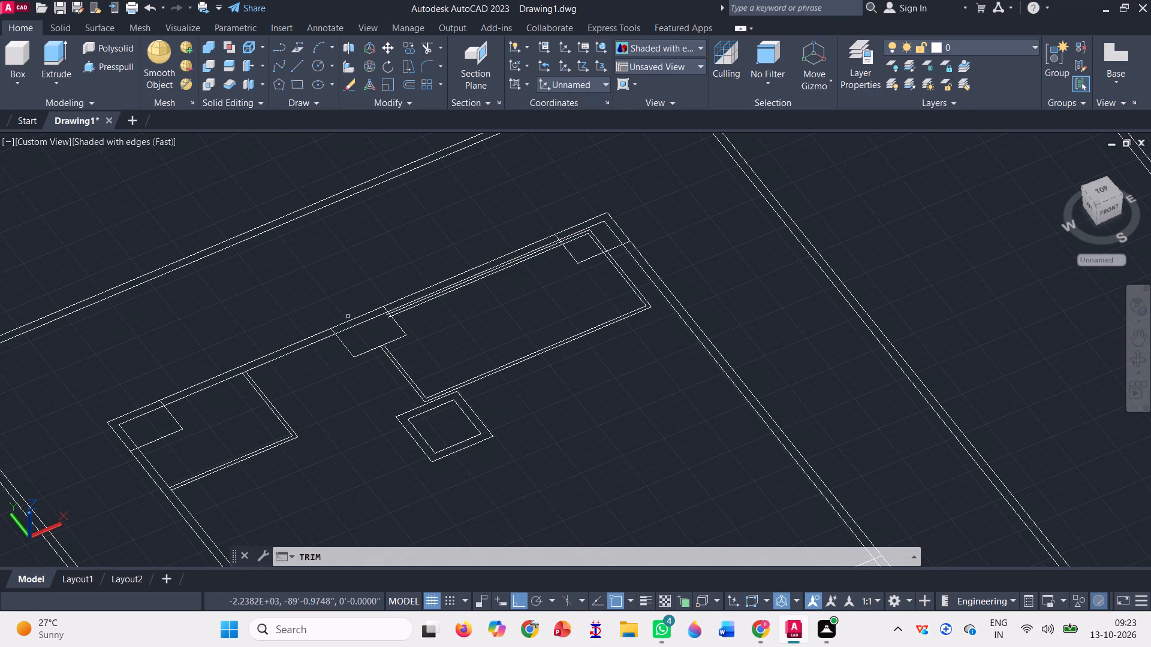
scroll(348, 316, "up", 3)
scroll(472, 321, "up", 3)
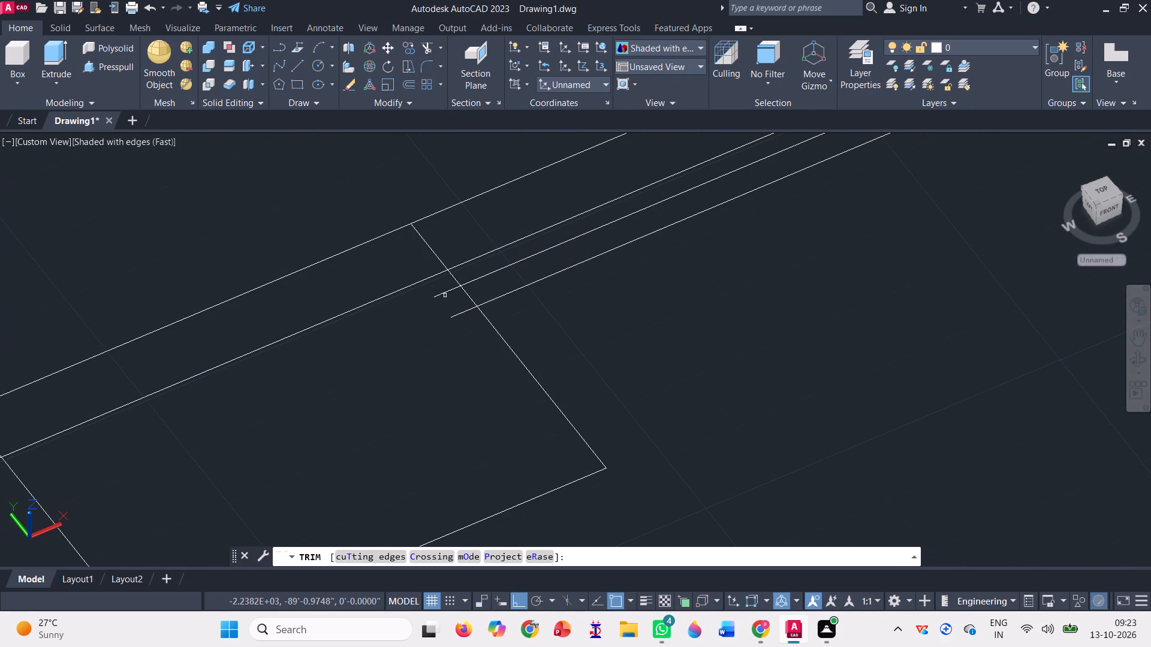
left_click(443, 294)
left_click(468, 310)
scroll(458, 311, "down", 4)
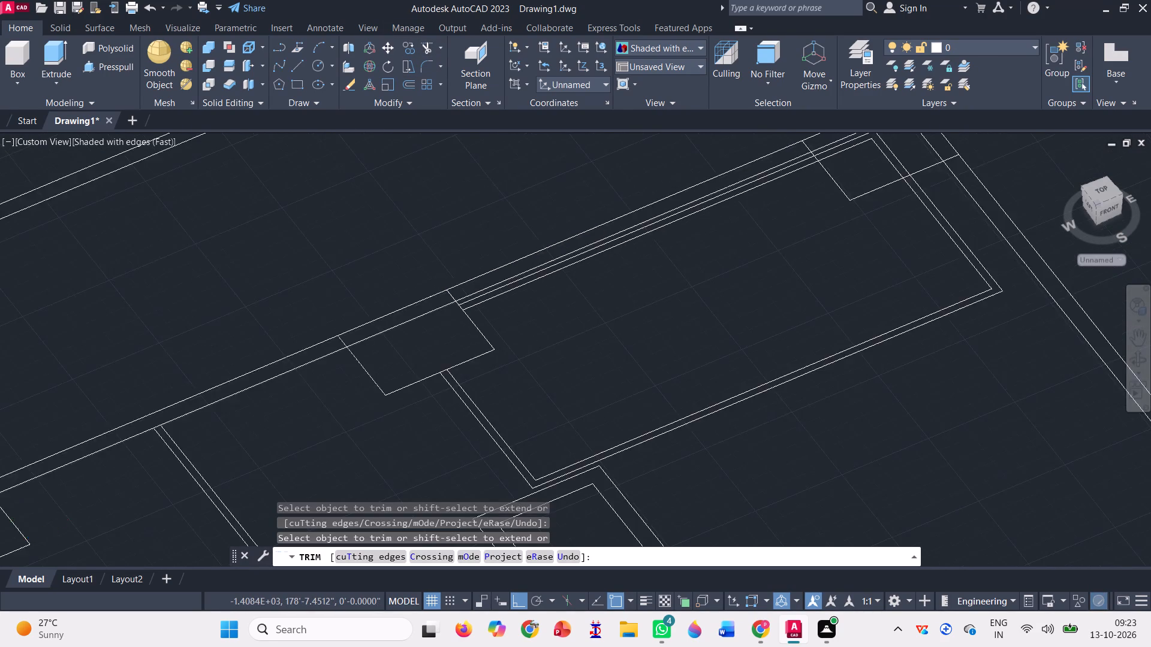
scroll(458, 311, "down", 1)
key("Escape")
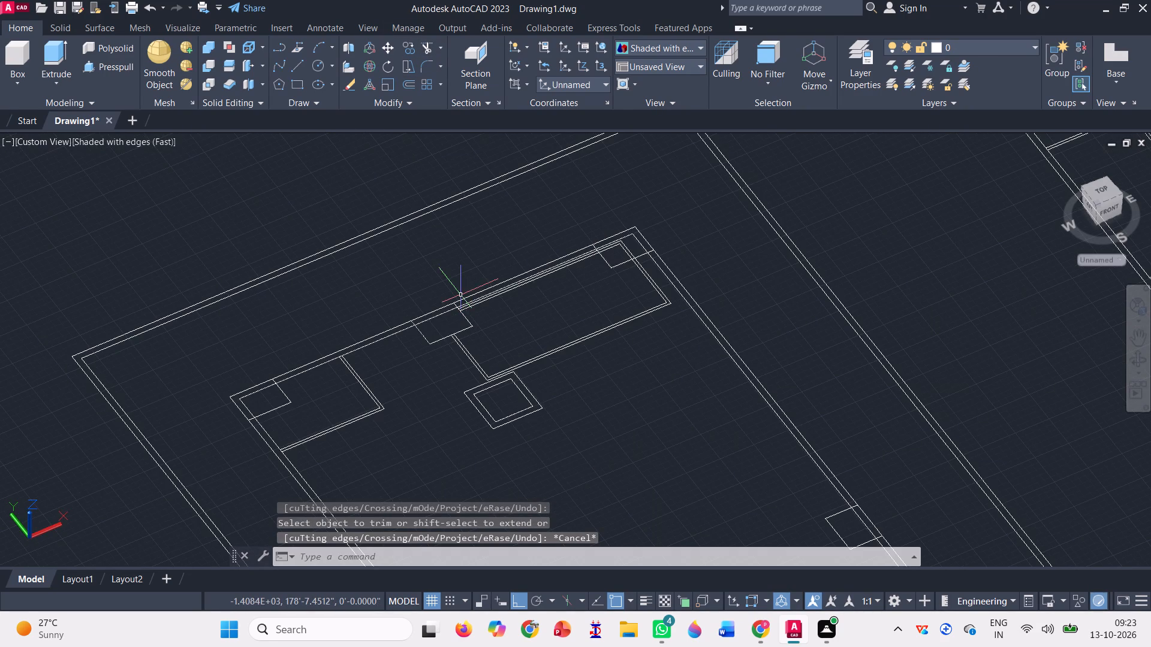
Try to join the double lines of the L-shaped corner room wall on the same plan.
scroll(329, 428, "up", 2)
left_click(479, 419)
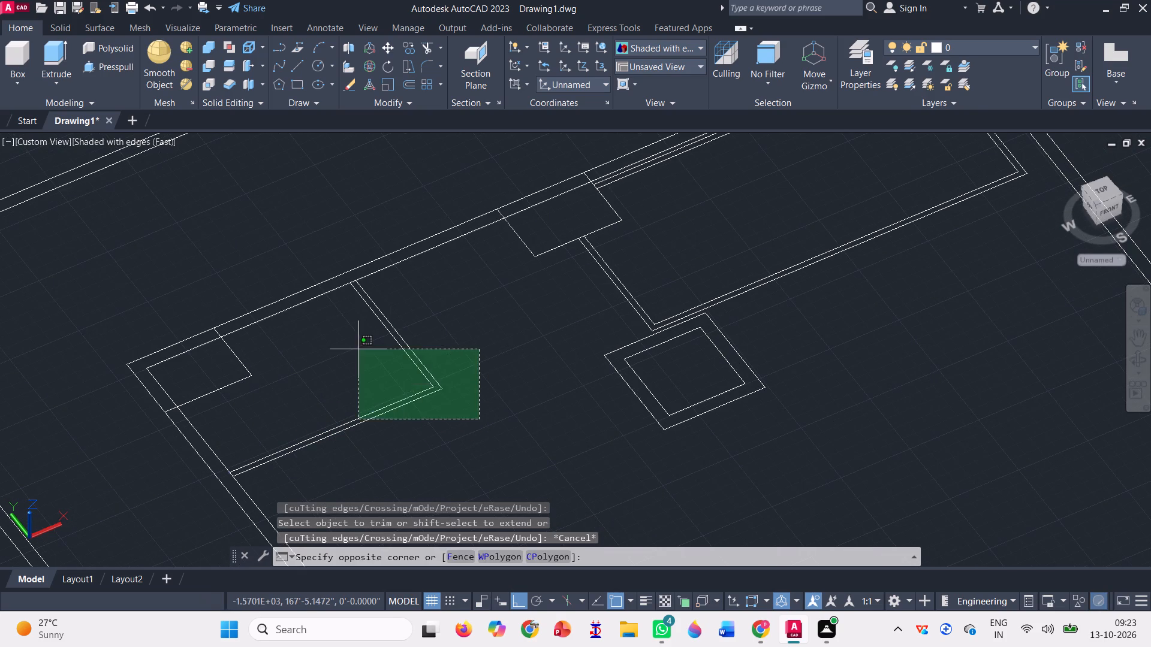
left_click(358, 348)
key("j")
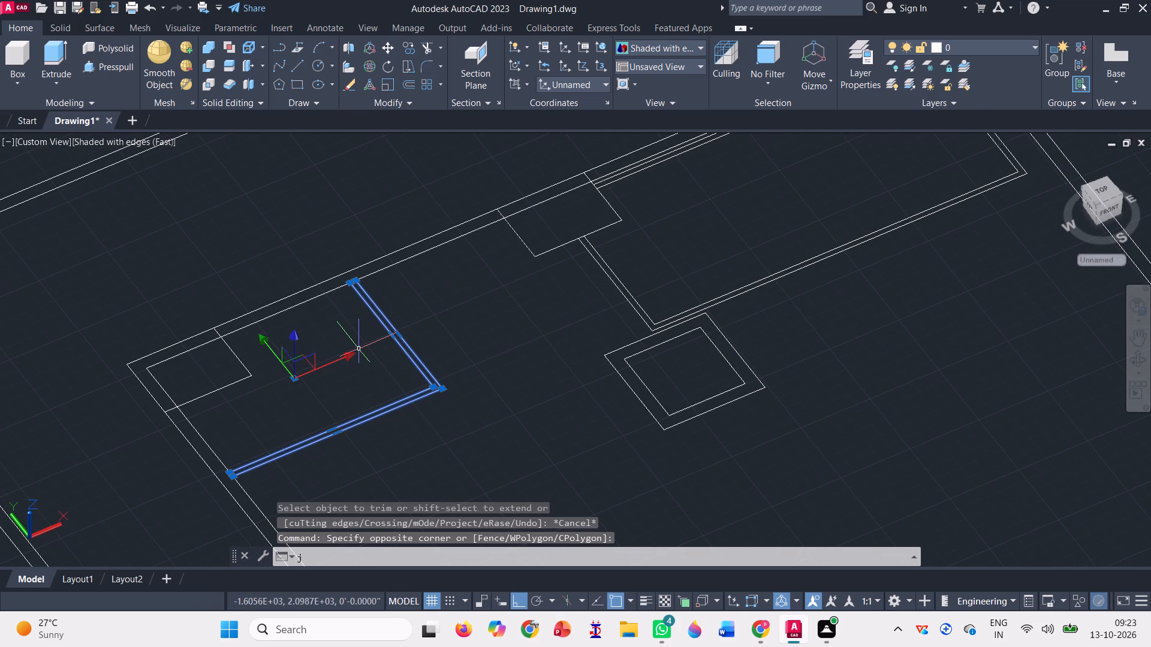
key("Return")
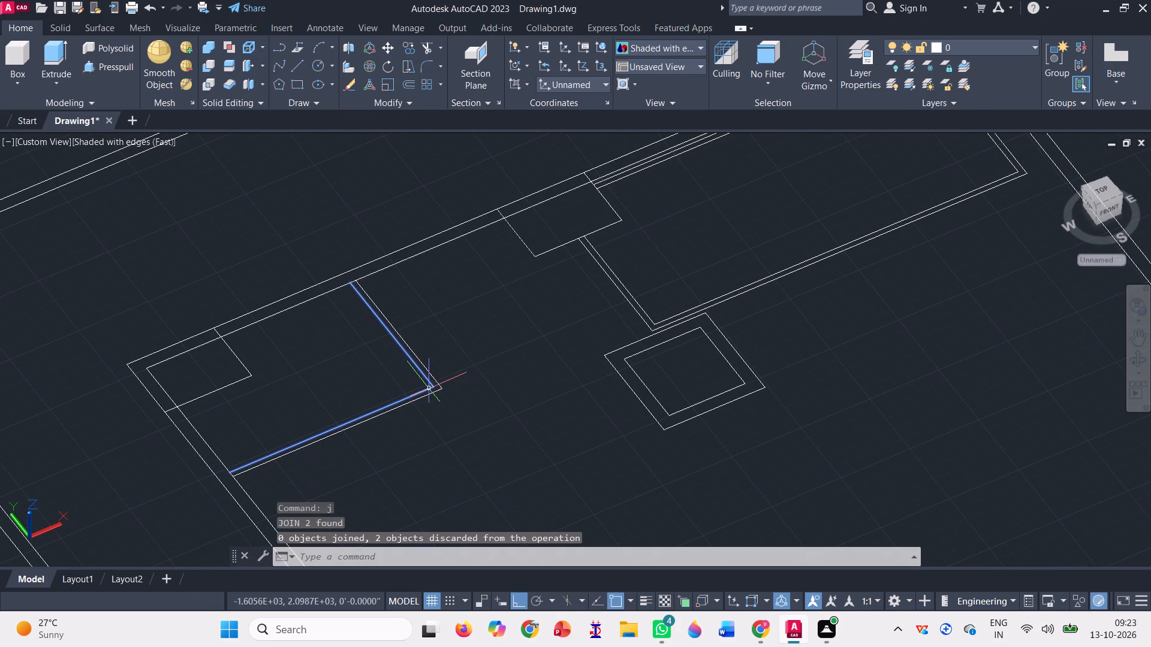
Copy the L-shaped double-line room wall about 183' straight toward the 3D model, into the empty space beyond the plan.
left_click(459, 407)
left_click(382, 361)
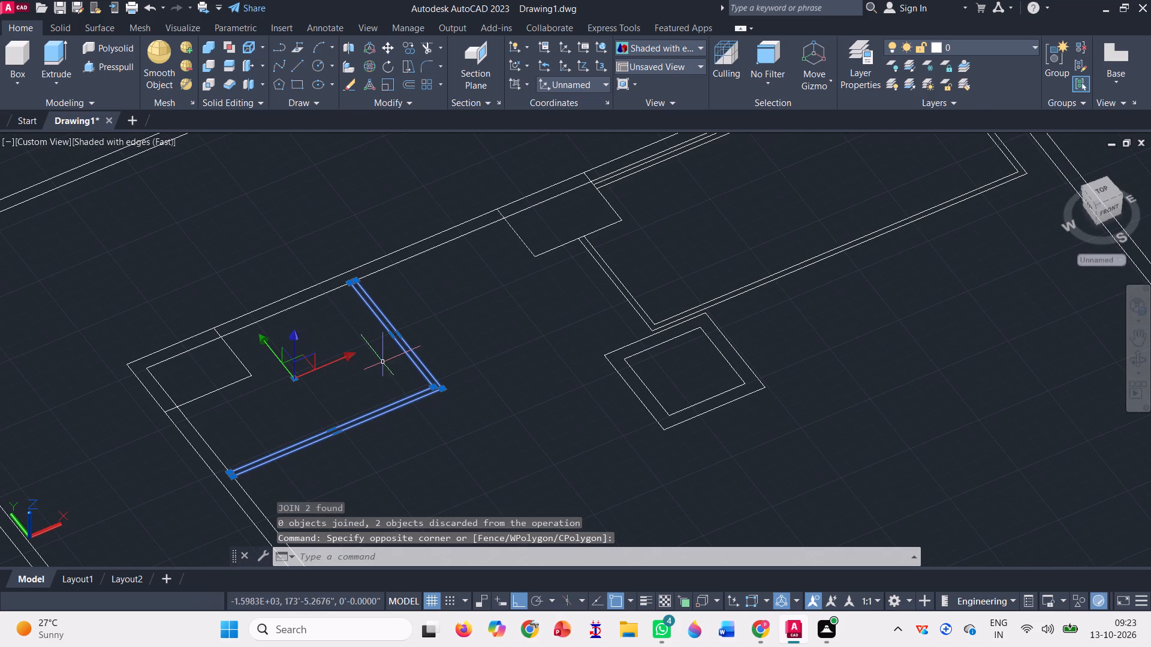
left_click(408, 44)
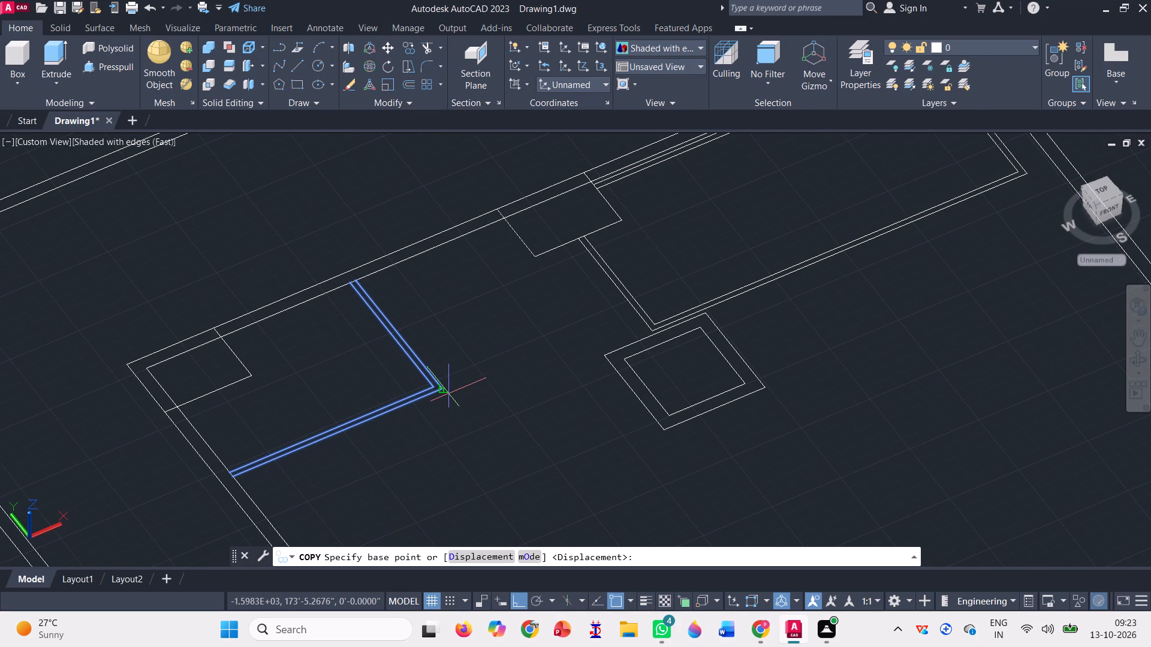
left_click(441, 386)
scroll(441, 285, "down", 4)
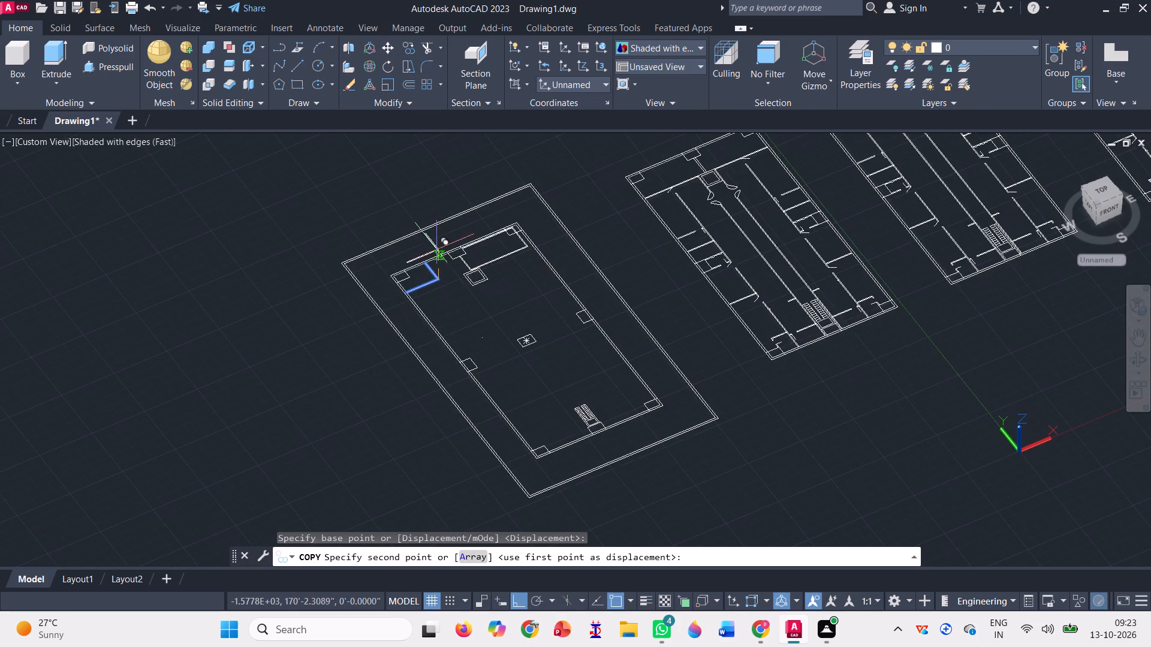
scroll(434, 247, "down", 2)
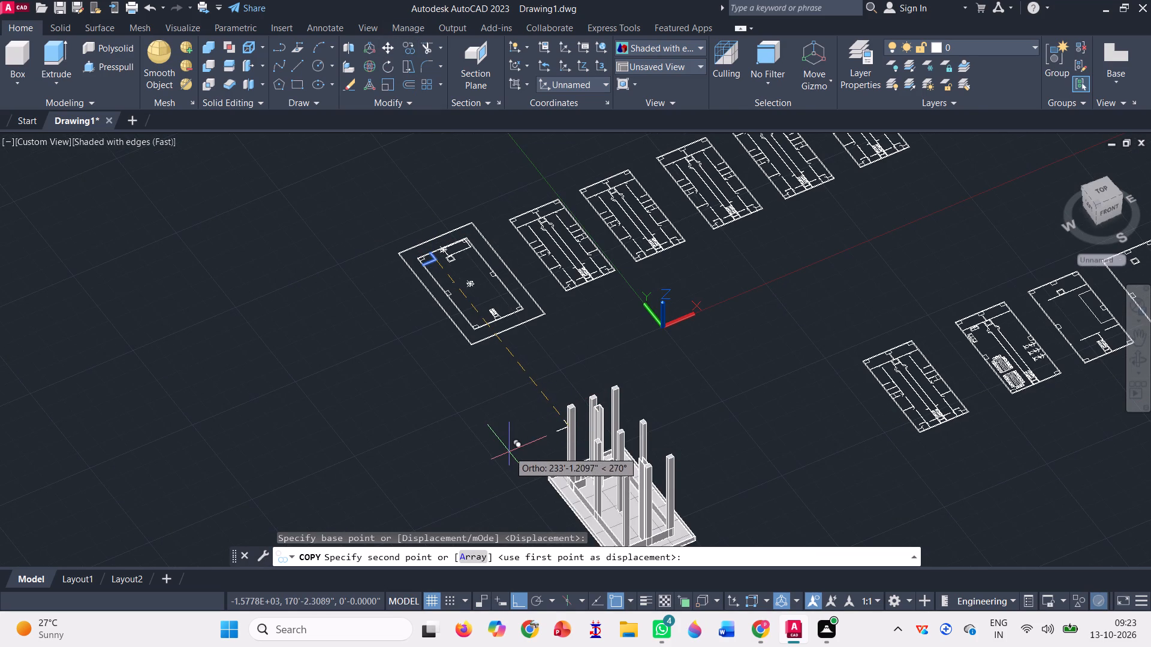
left_click(498, 408)
key("Escape")
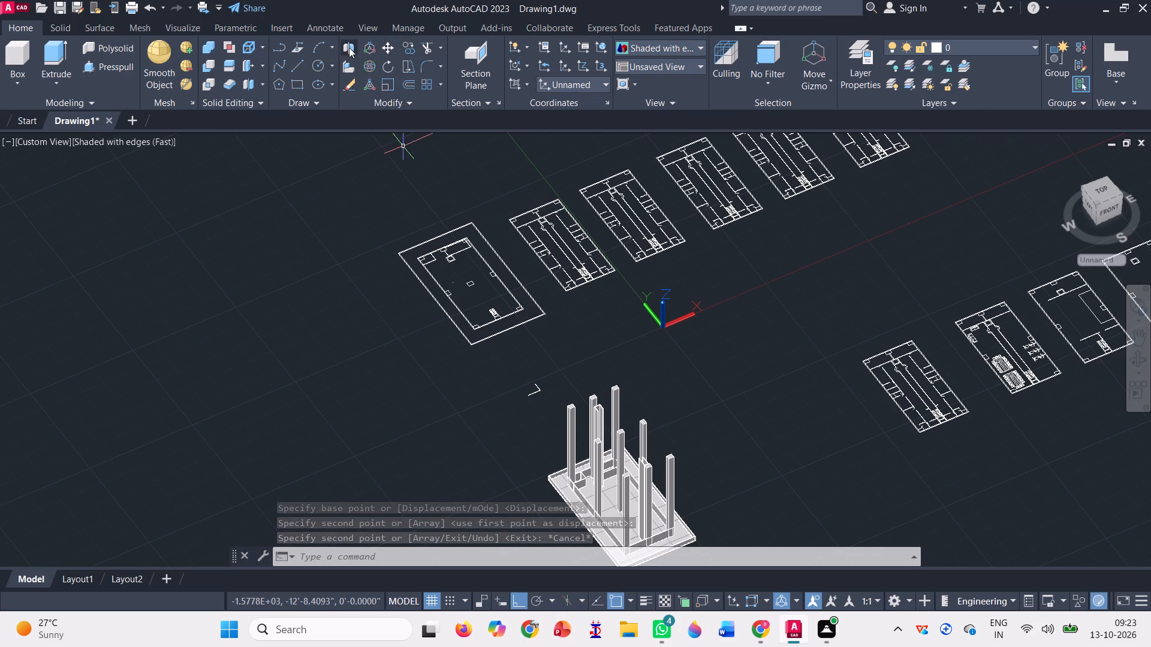
Copy the rectangular room's double-line wall outline about 155' straight toward the 3D model, into the empty space beyond the plan.
left_click(410, 46)
scroll(485, 249, "up", 3)
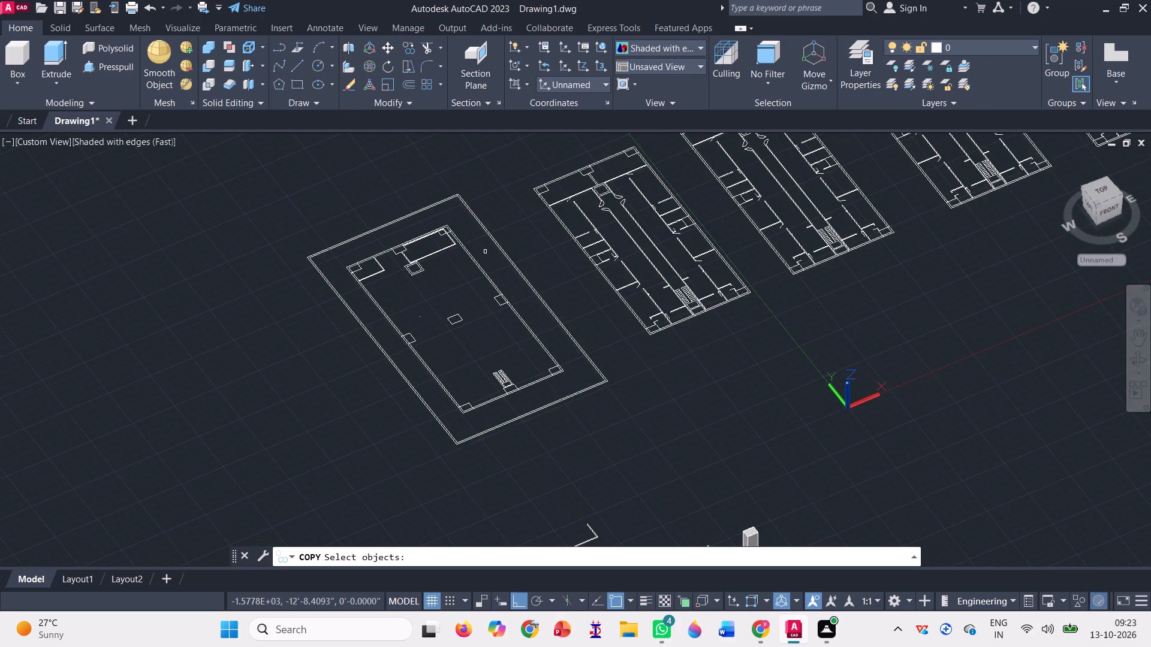
scroll(426, 247, "up", 4)
left_click(481, 292)
left_click(434, 211)
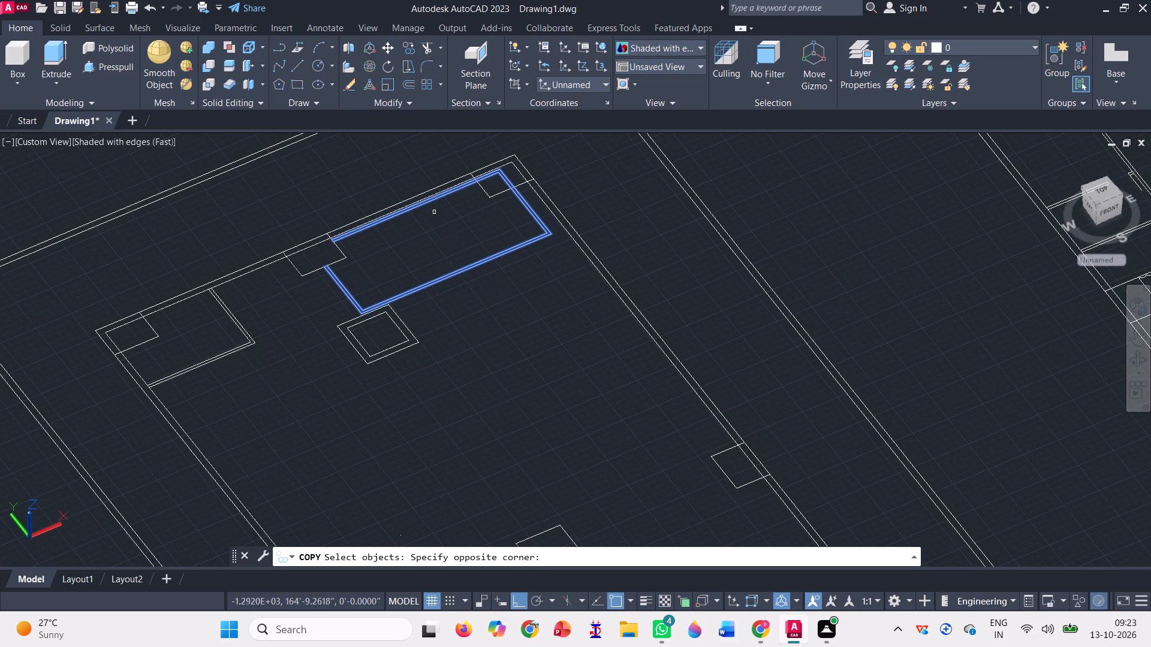
key("space")
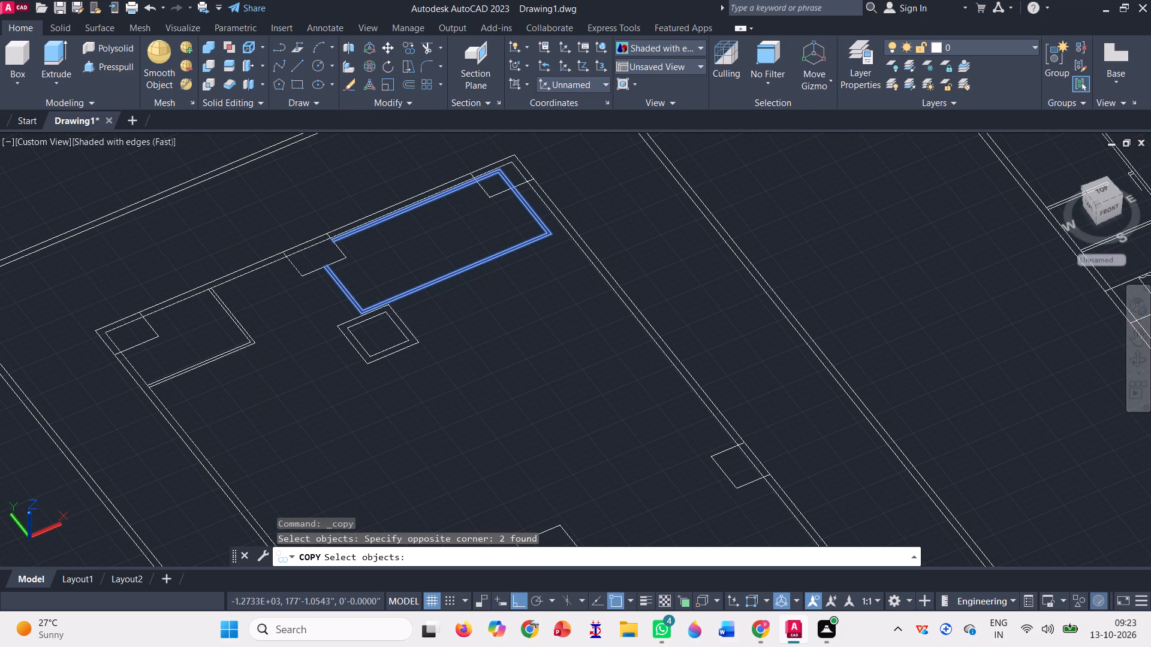
left_click(361, 315)
scroll(378, 209, "down", 2)
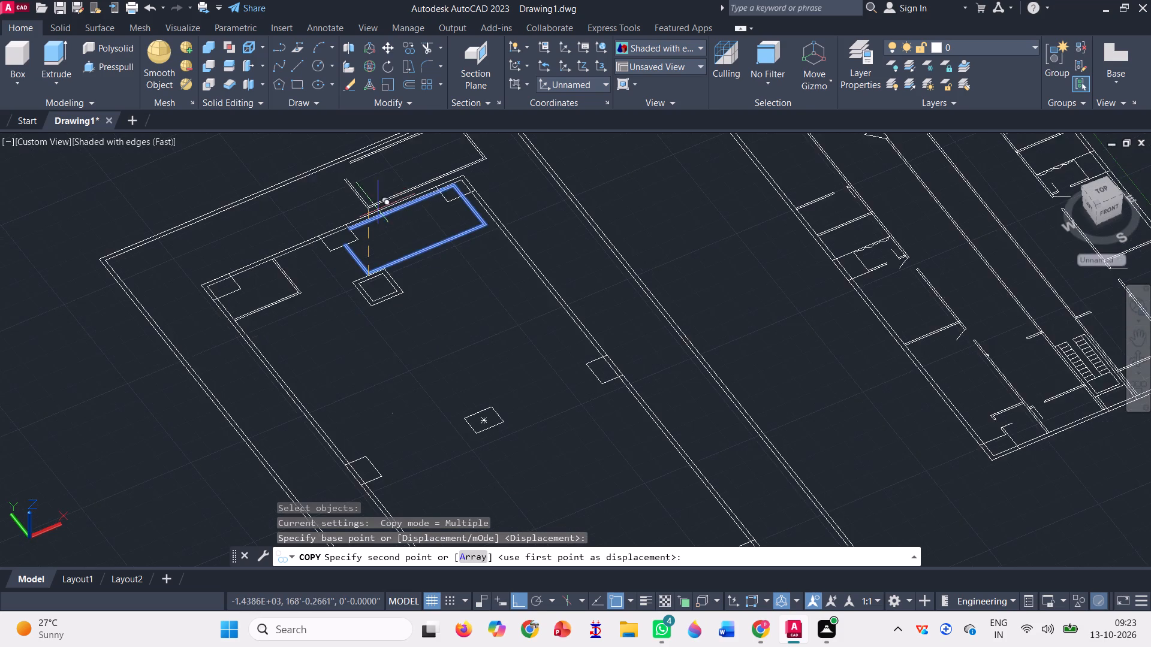
scroll(387, 194, "down", 2)
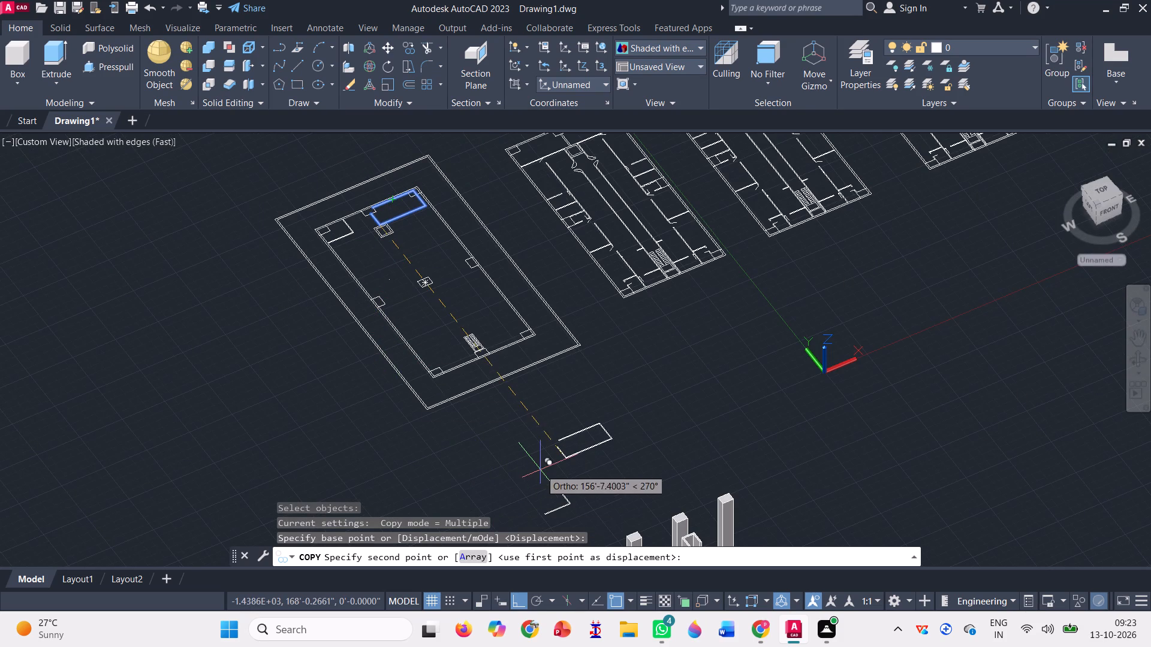
left_click(540, 466)
key("Escape")
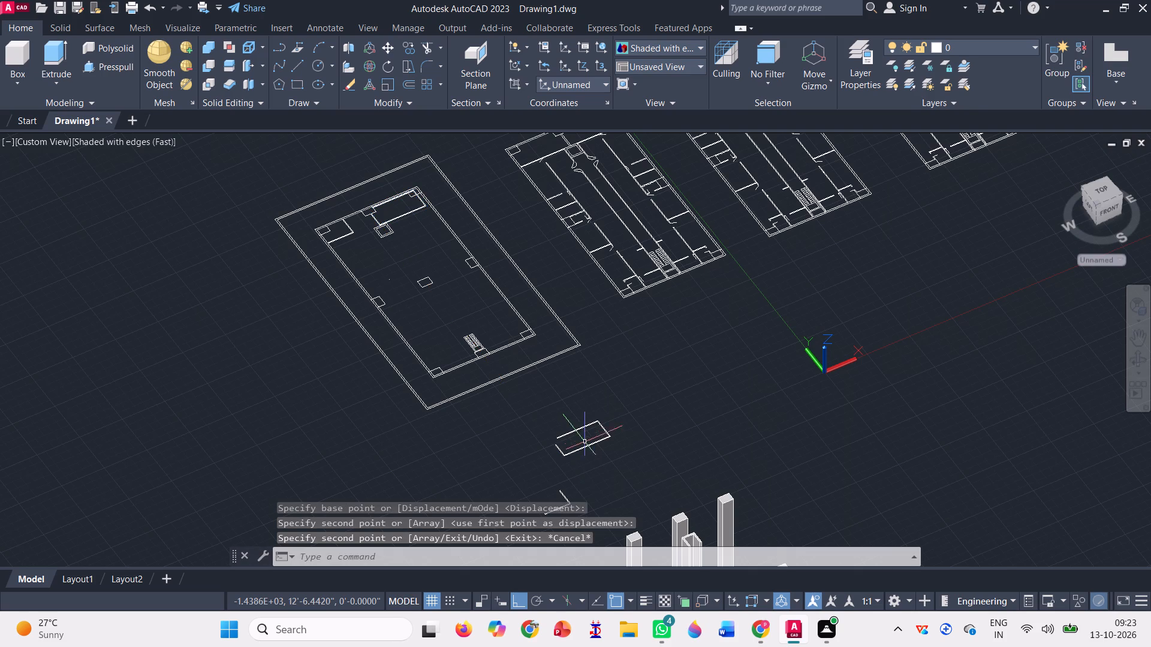
Draw a guide line about 8'-8" long from the open end of the copied rectangular outline's outer short wall, continuing its direction.
scroll(595, 526, "up", 2)
scroll(533, 347, "down", 1)
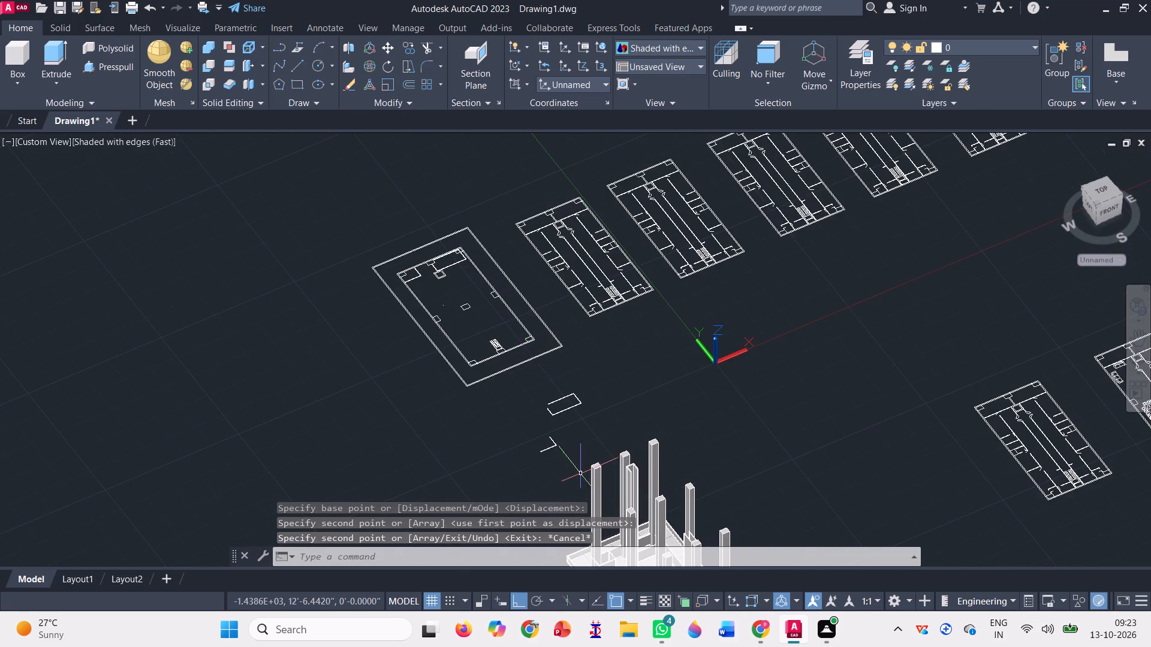
scroll(577, 476, "up", 3)
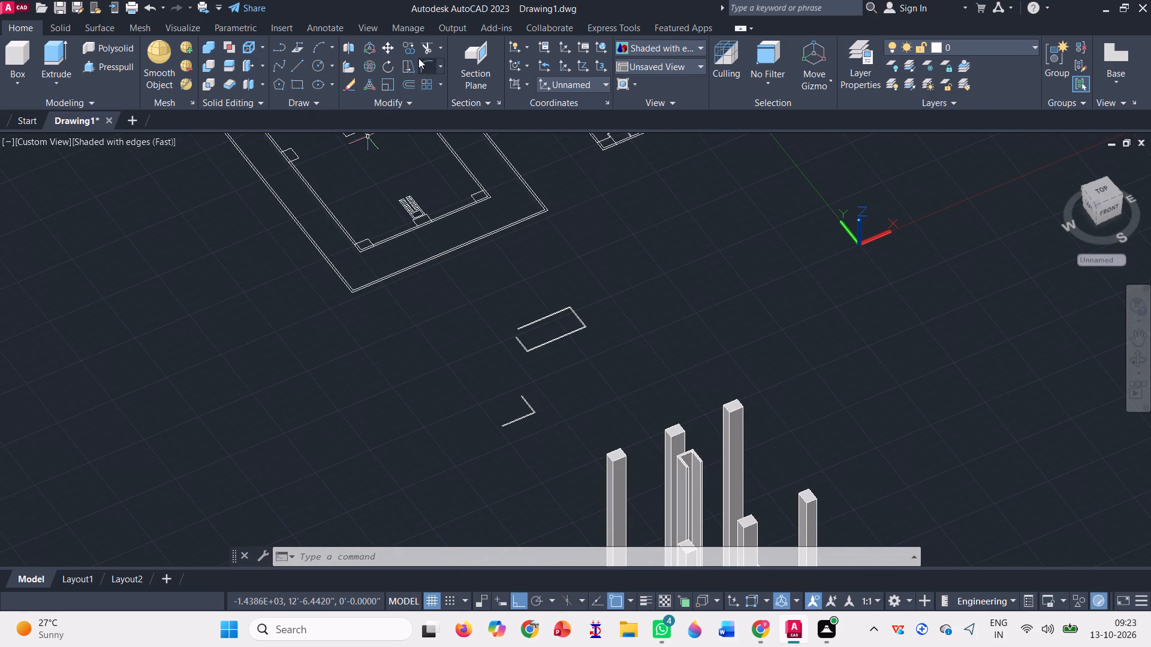
left_click(294, 66)
scroll(477, 302, "up", 4)
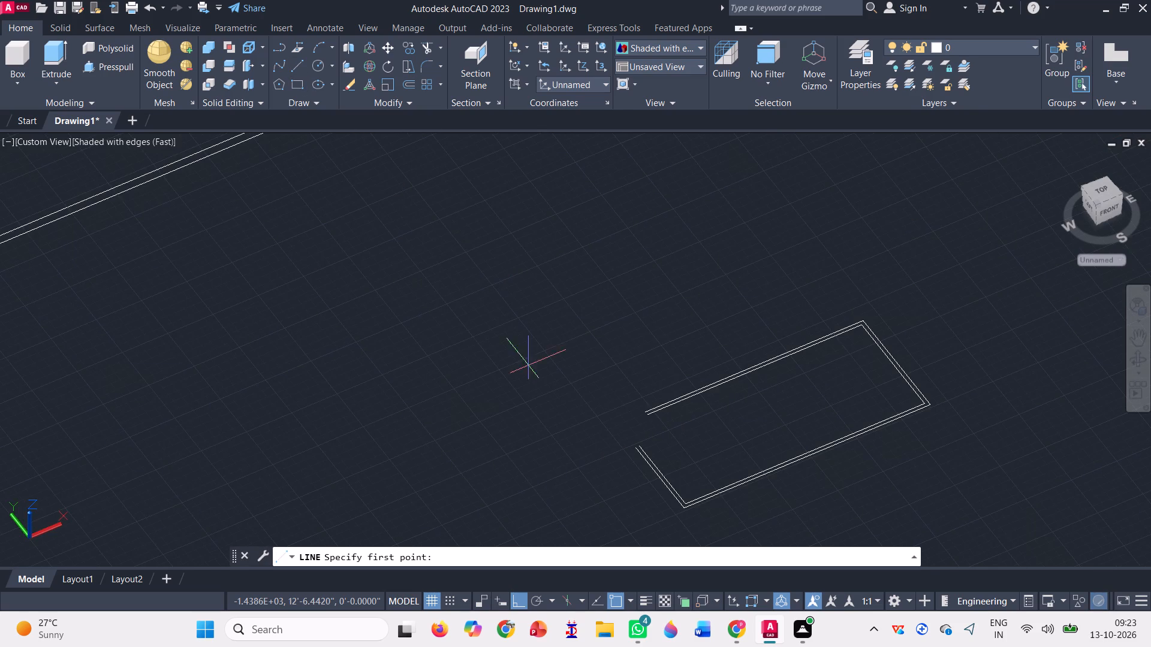
scroll(713, 494, "up", 3)
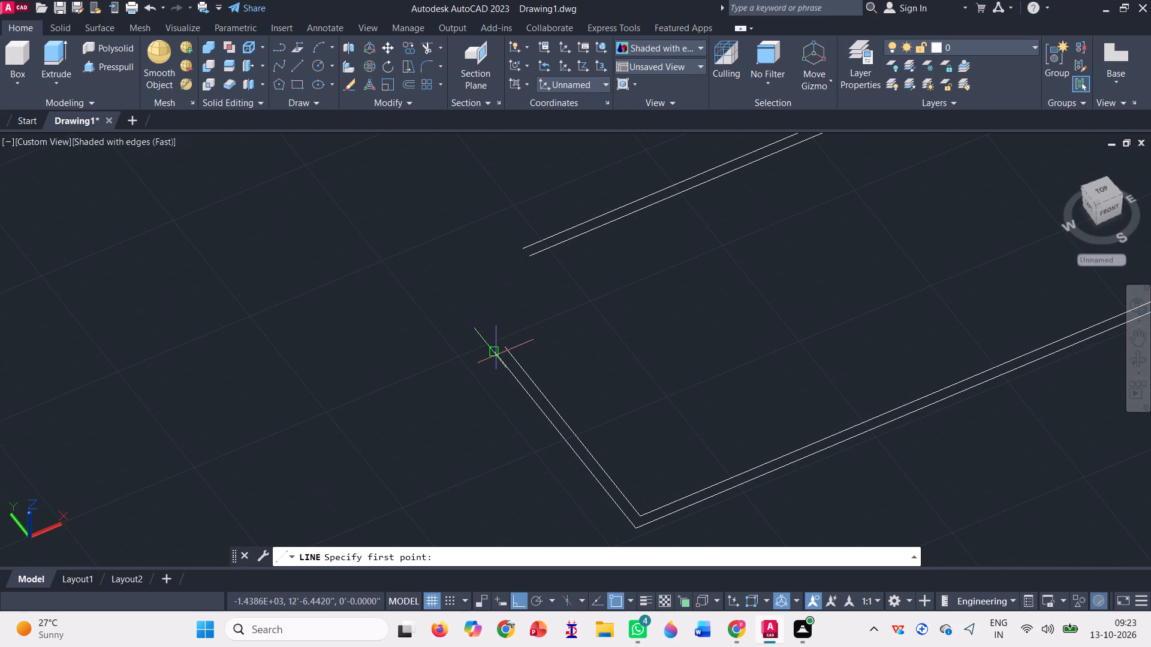
left_click(496, 352)
left_click(303, 165)
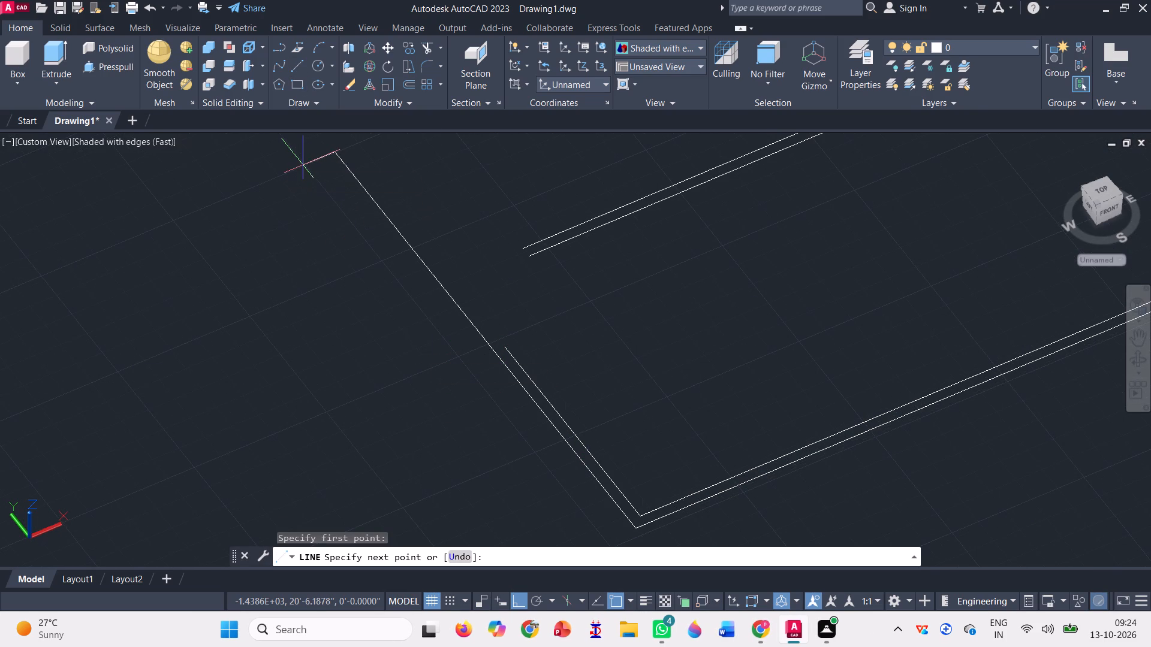
key("space")
Extend the copied outline's two open long-wall lines to the guide line and its inner and outer short-wall lines to meet them.
left_click(440, 50)
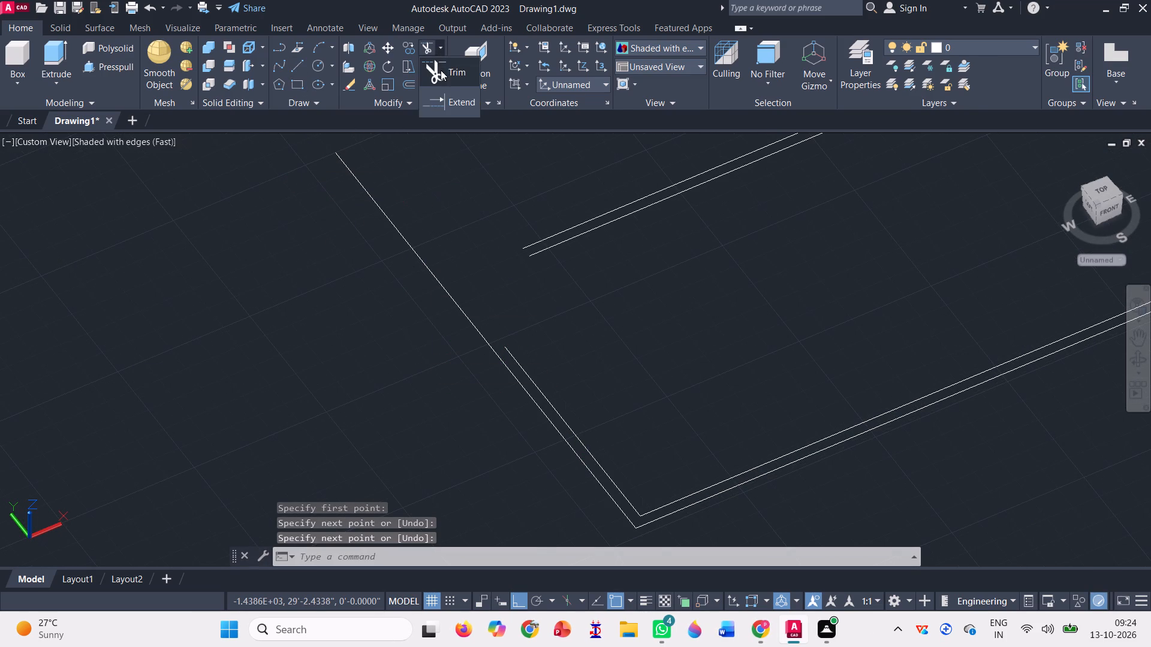
left_click(447, 102)
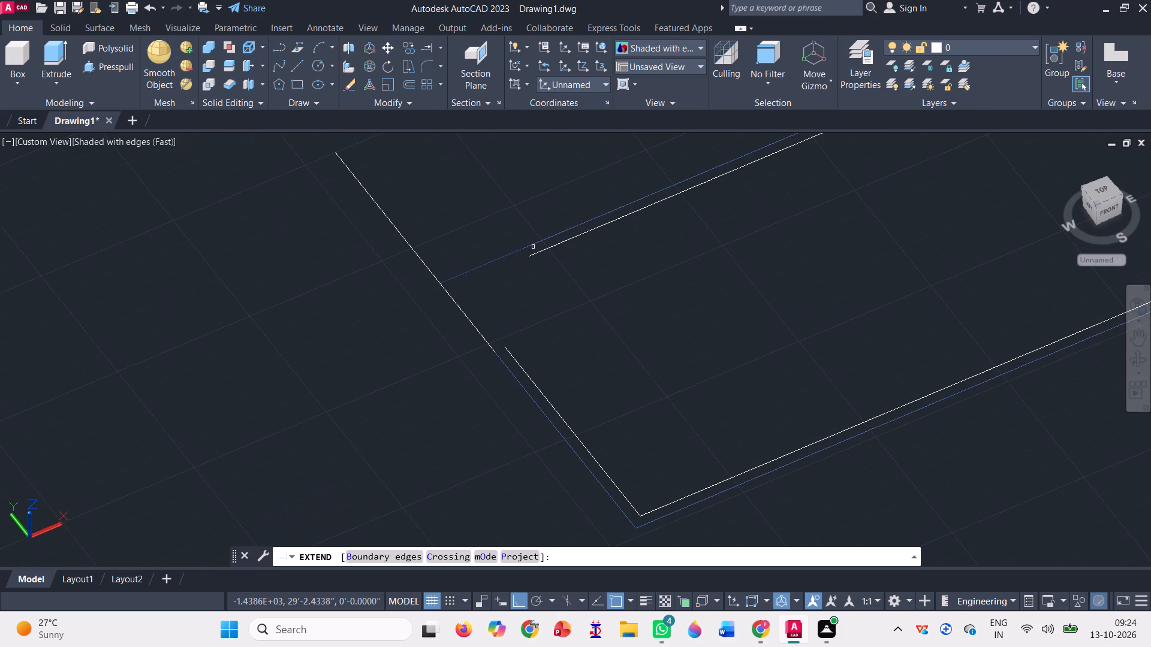
left_click(532, 245)
left_click(535, 253)
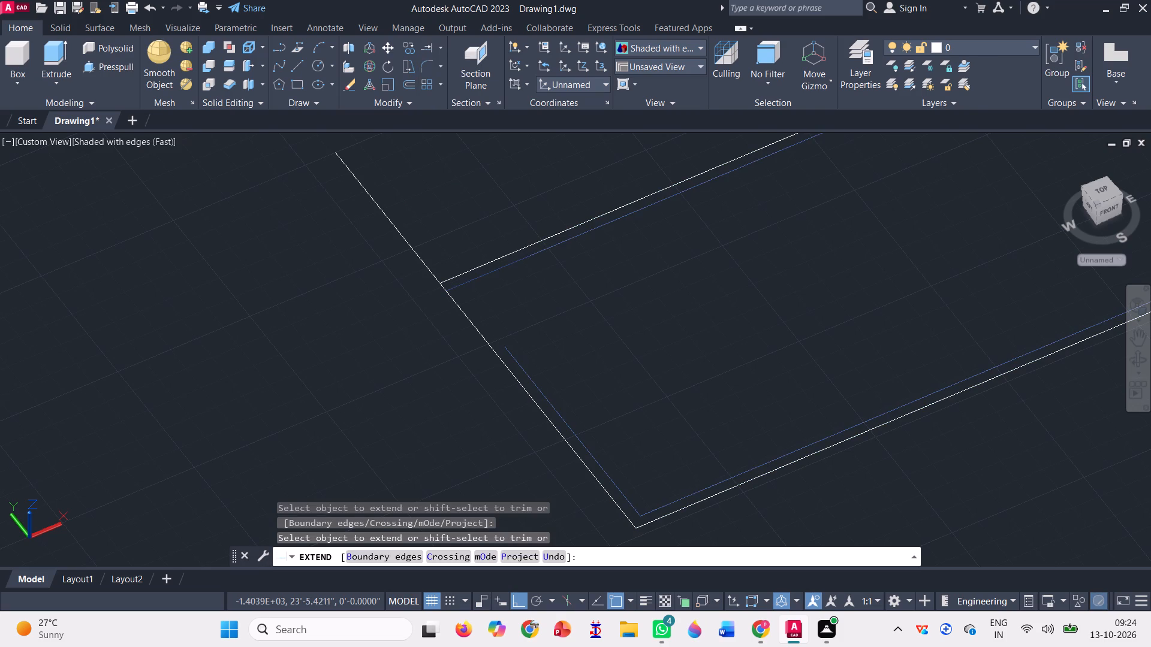
left_click(511, 355)
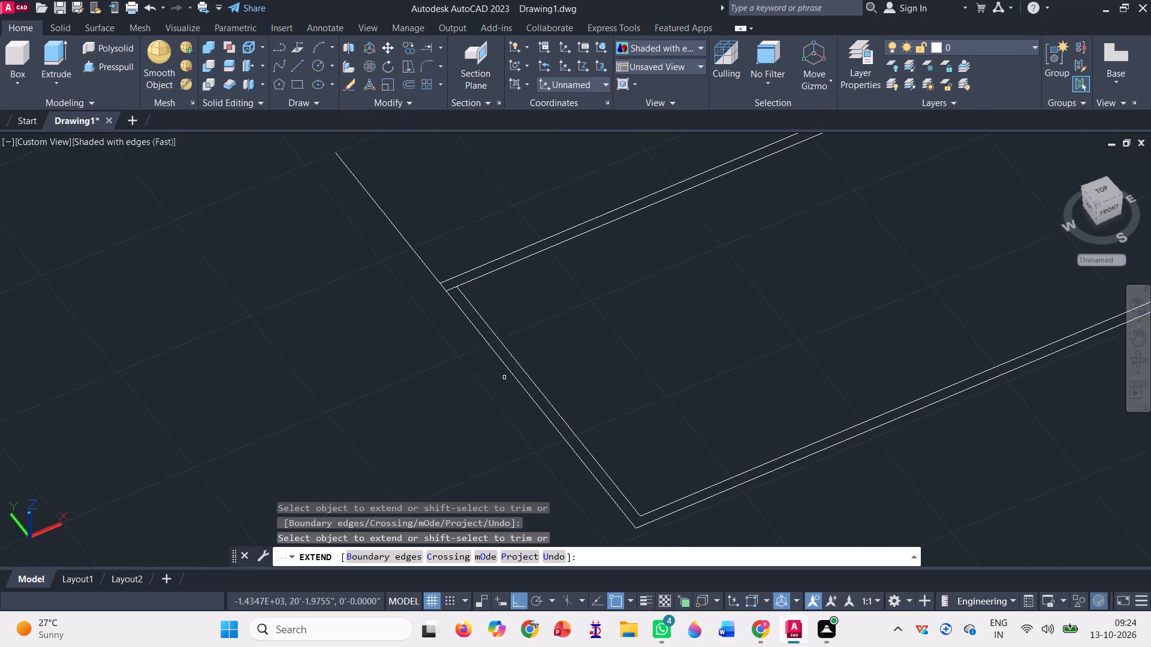
left_click(512, 377)
key("space")
Delete the guide line at the copied rectangular outline's corner.
left_click(382, 199)
left_click(340, 267)
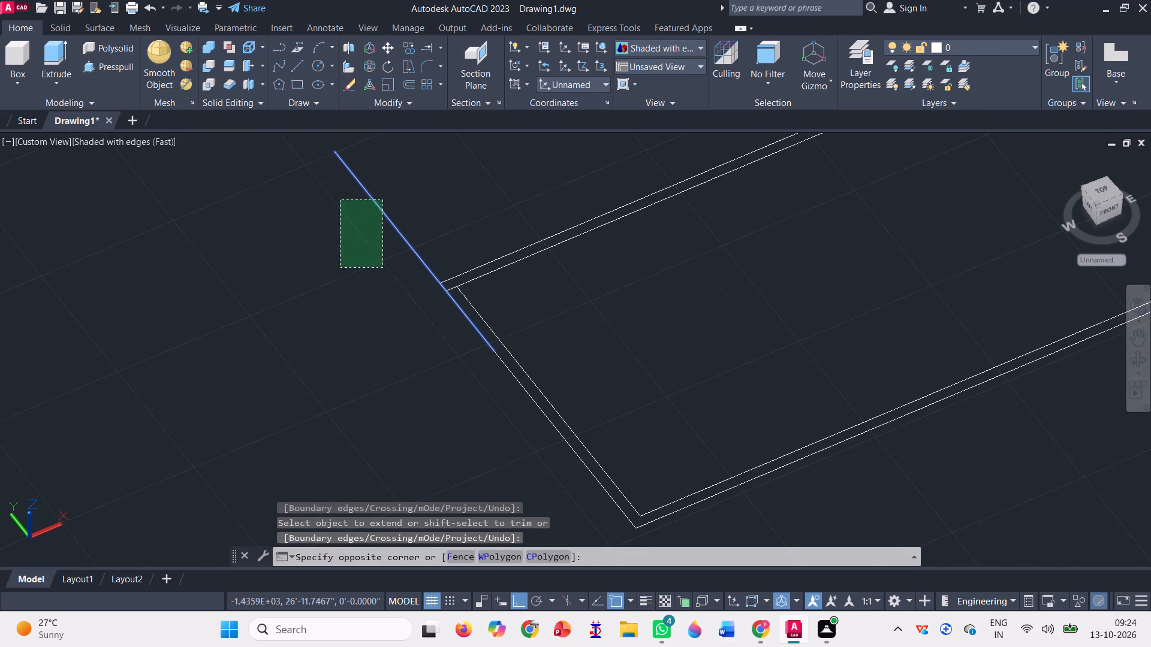
key("Delete")
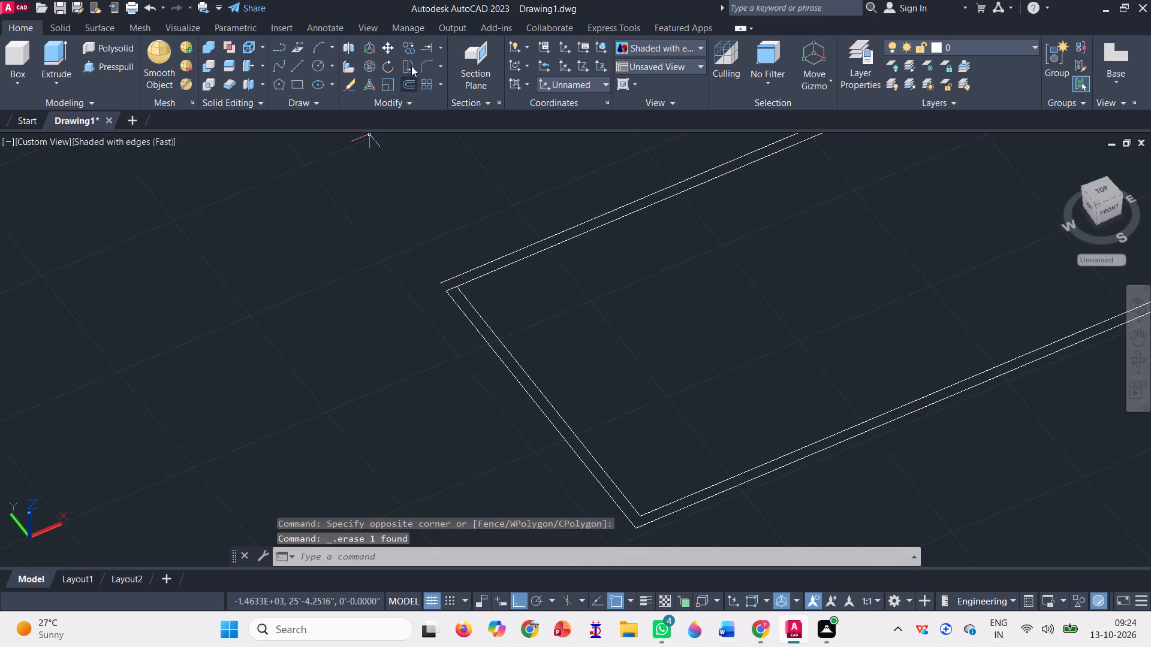
Extend the outer short-wall line of the copied rectangular outline to meet the outer long-wall line at the unclosed corner.
left_click(424, 43)
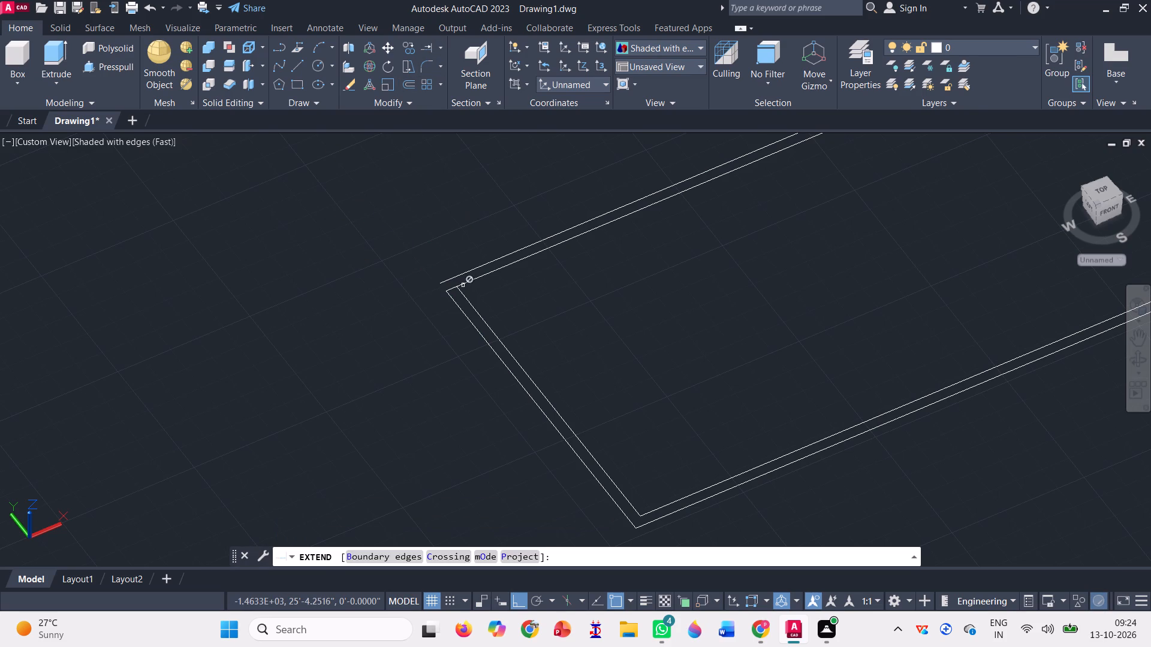
left_click(458, 305)
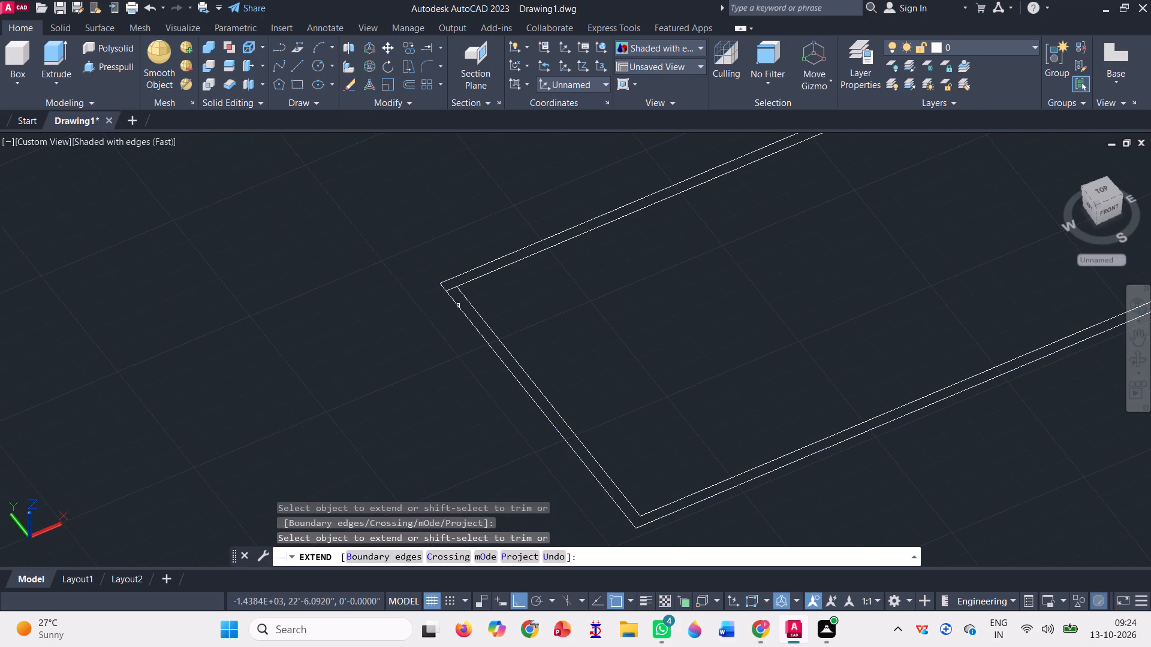
scroll(402, 326, "down", 5)
scroll(447, 286, "down", 1)
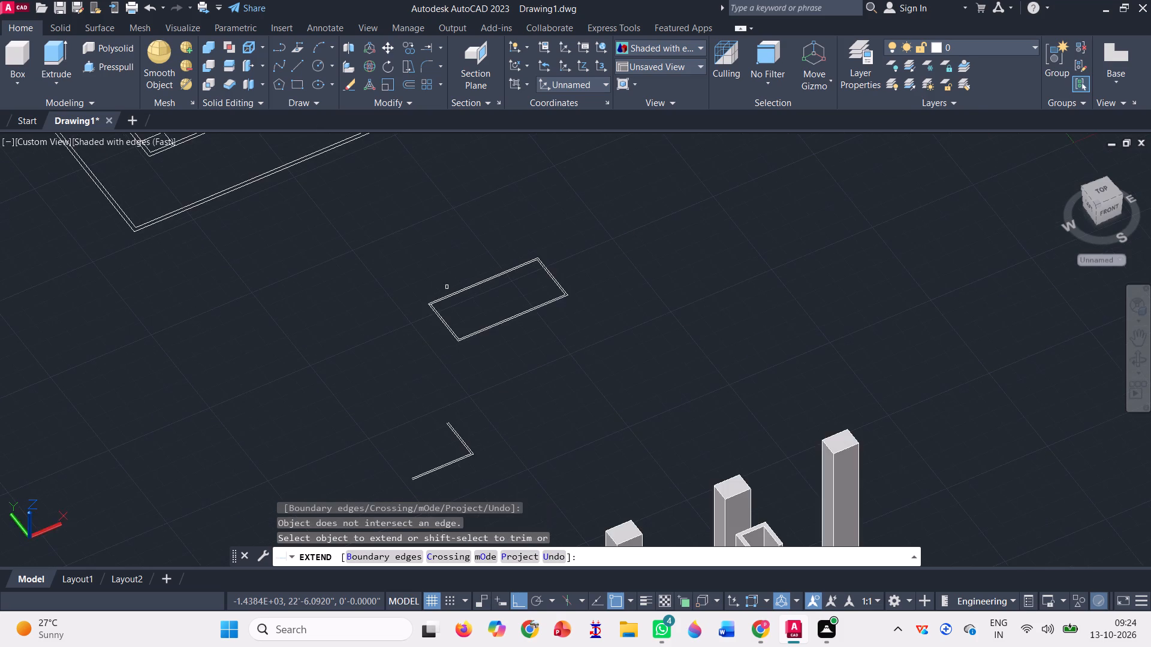
key("Escape")
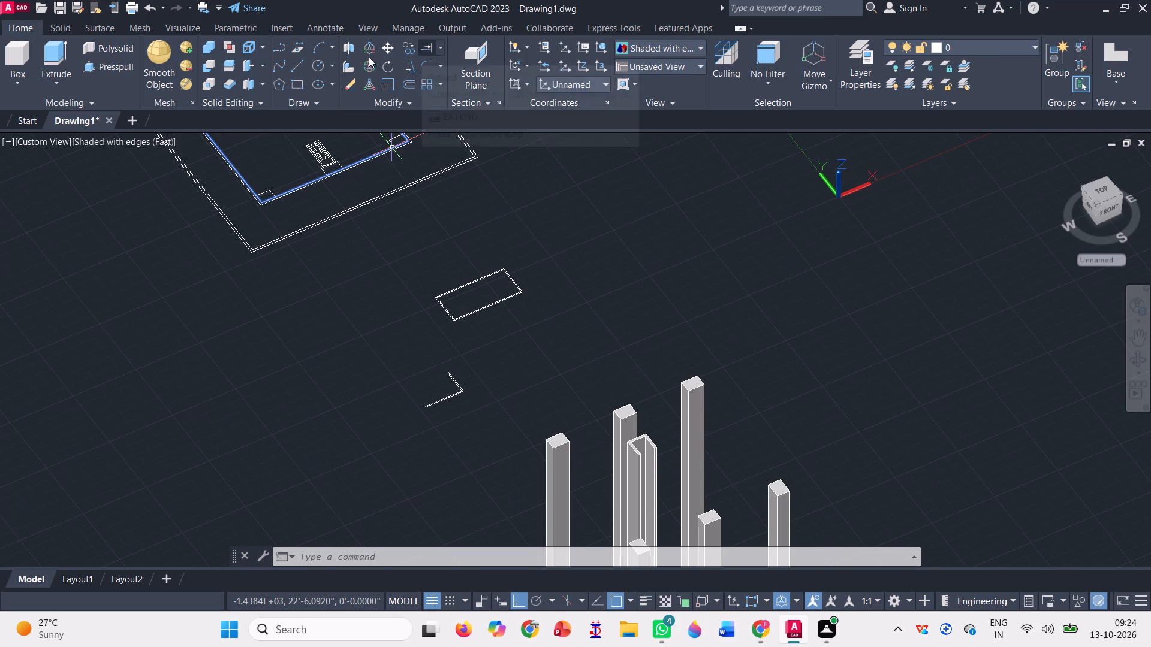
Draw a line about 13'-7" long from the L-shaped outline's open long-wall end, parallel to its short wall.
left_click(302, 62)
scroll(435, 347, "up", 3)
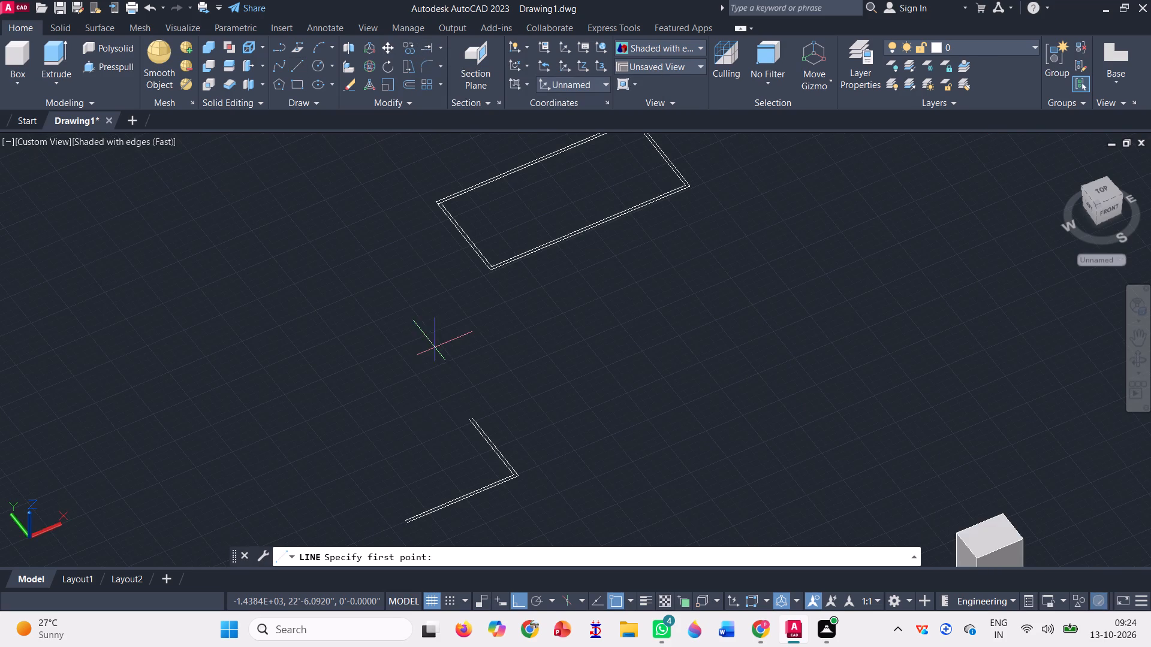
scroll(418, 392, "down", 1)
scroll(414, 467, "up", 5)
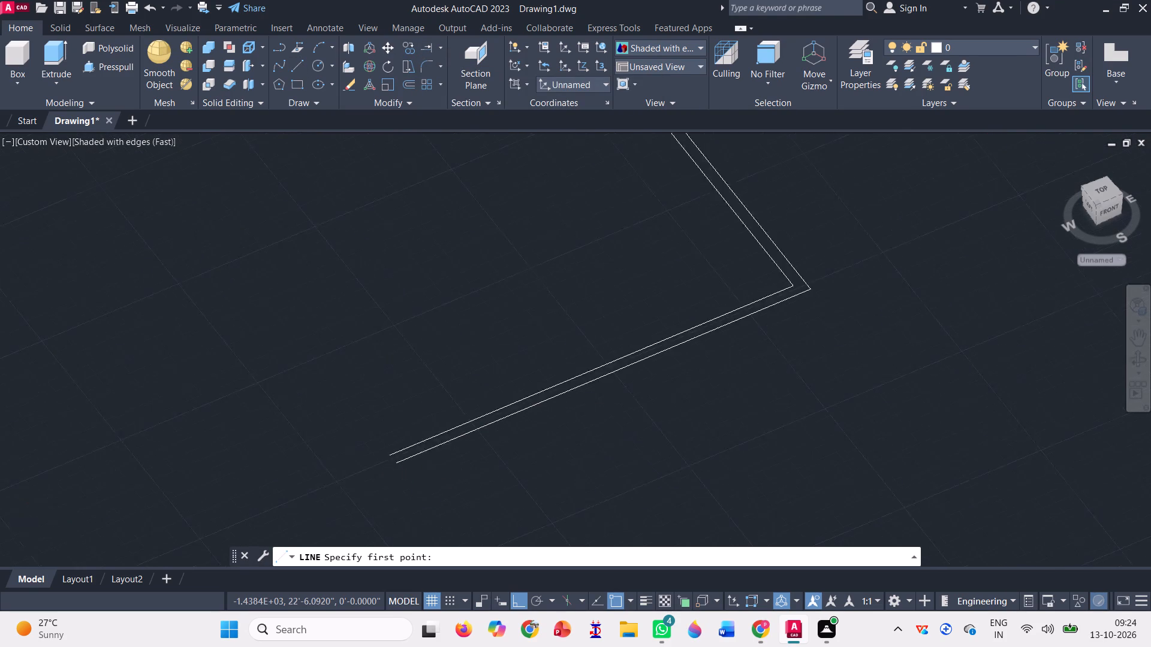
scroll(426, 492, "up", 1)
left_click(384, 453)
scroll(369, 513, "down", 2)
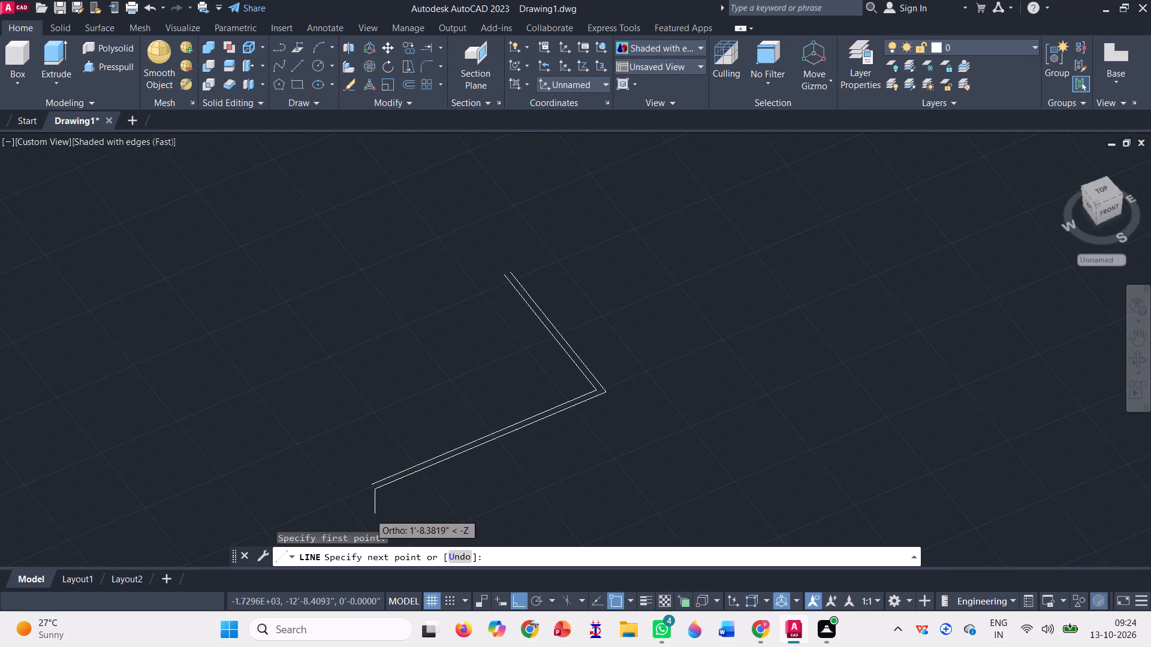
left_click(252, 300)
key("space")
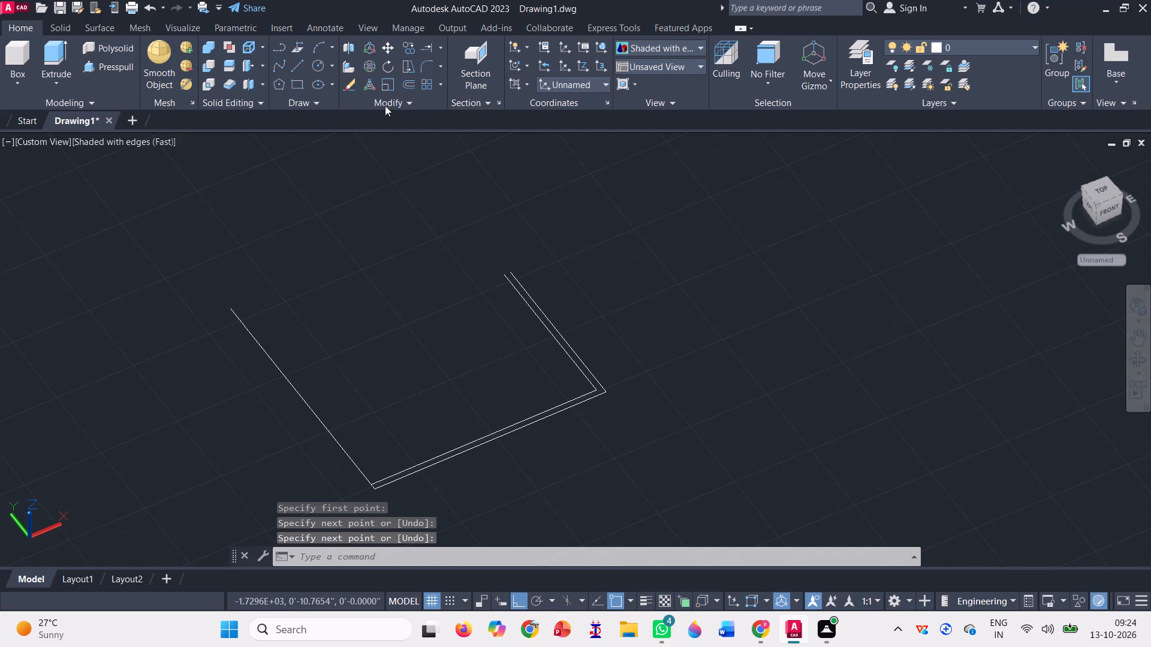
Draw a line about 12'-3" long from the outer end of the L-shaped outline's short wall toward the new parallel line.
left_click(297, 64)
scroll(502, 300, "up", 2)
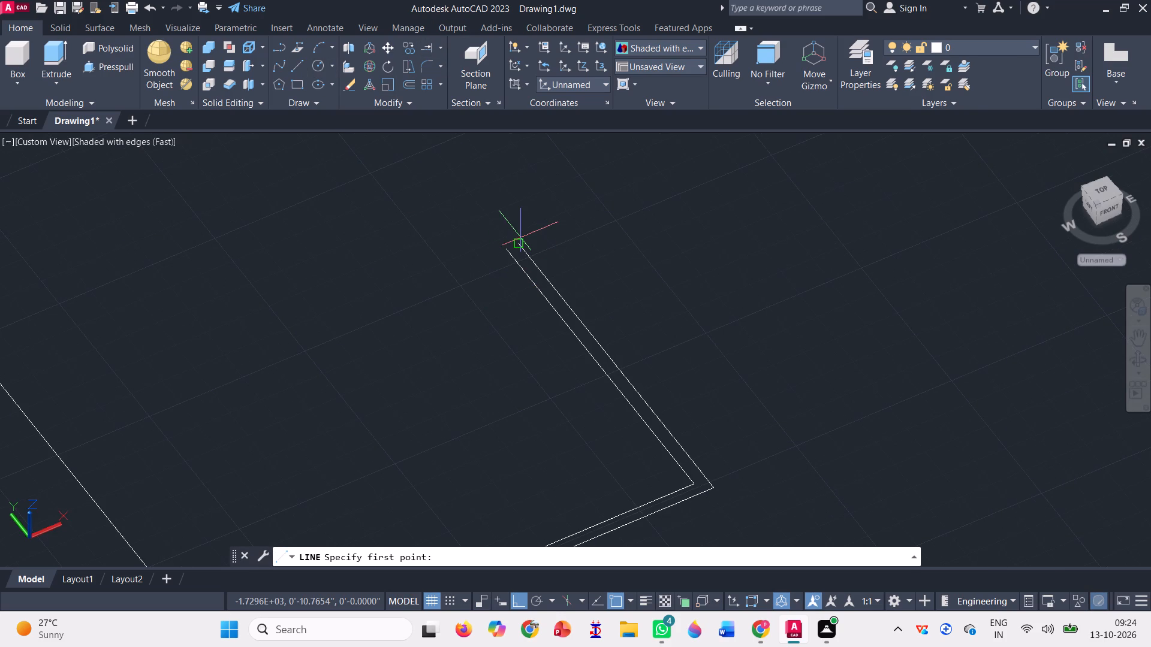
left_click(514, 243)
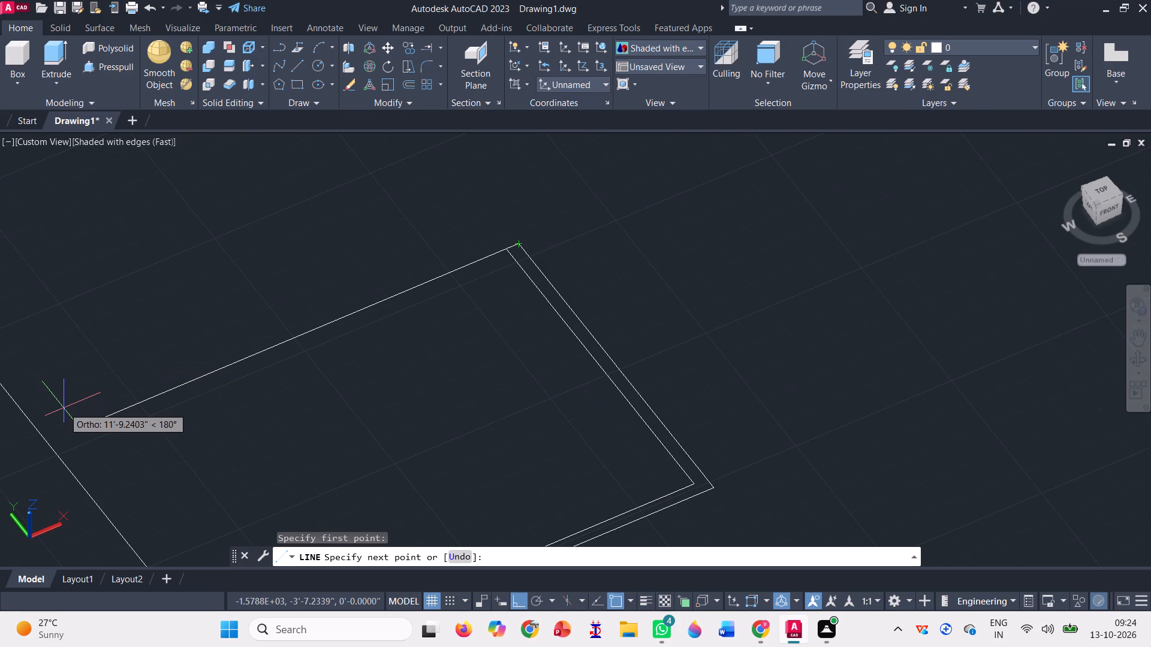
left_click(46, 421)
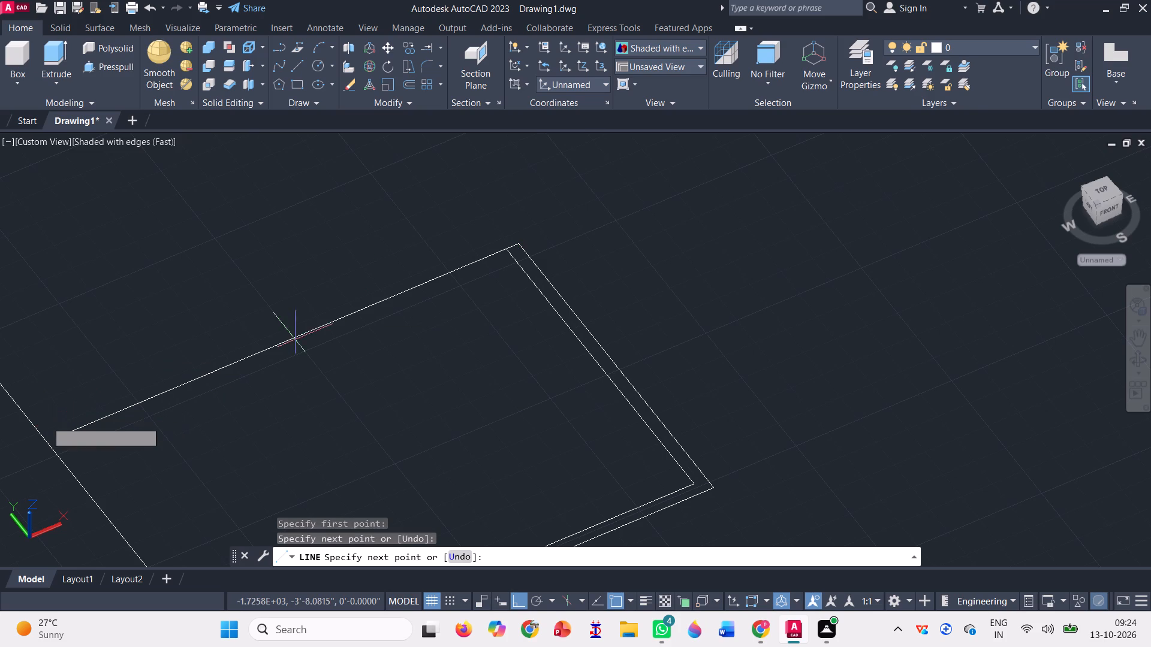
scroll(399, 277, "down", 2)
key("space")
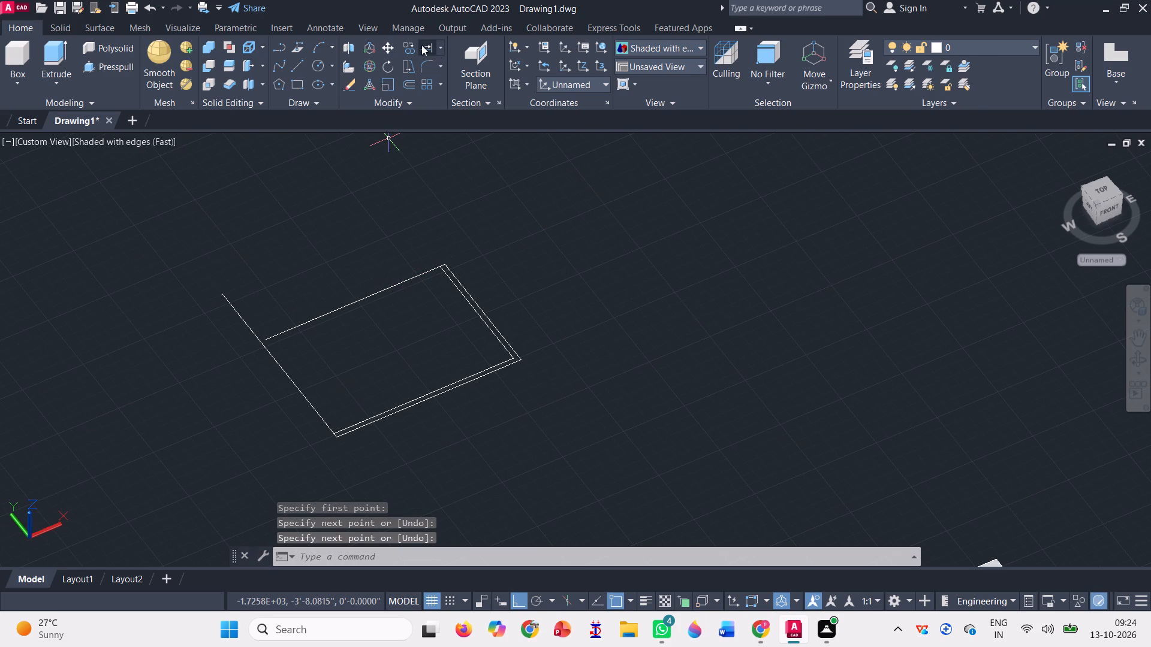
Extend the second new line to meet the first one, enclosing the room outline.
left_click(426, 44)
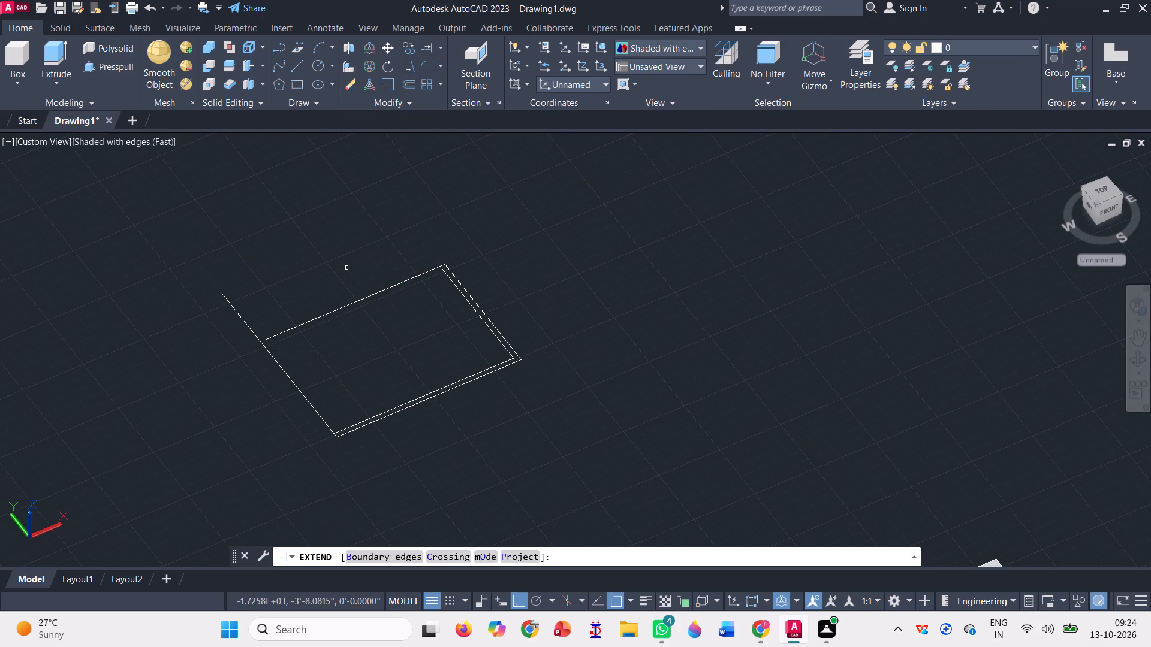
left_click(324, 313)
scroll(324, 313, "down", 2)
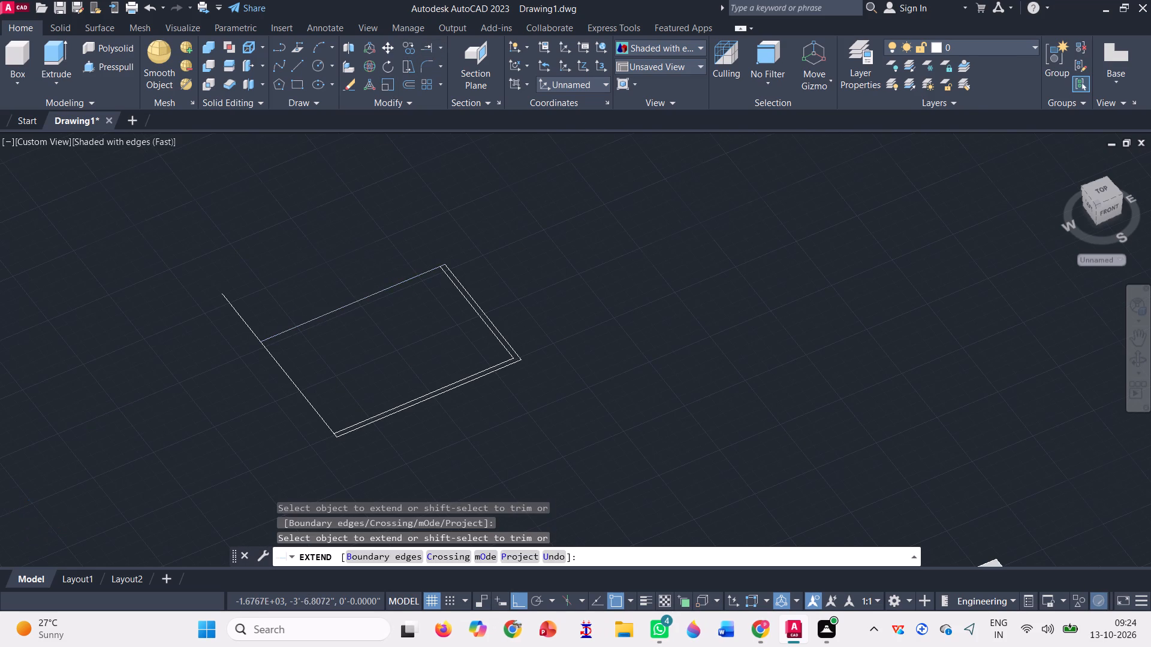
scroll(313, 363, "up", 2)
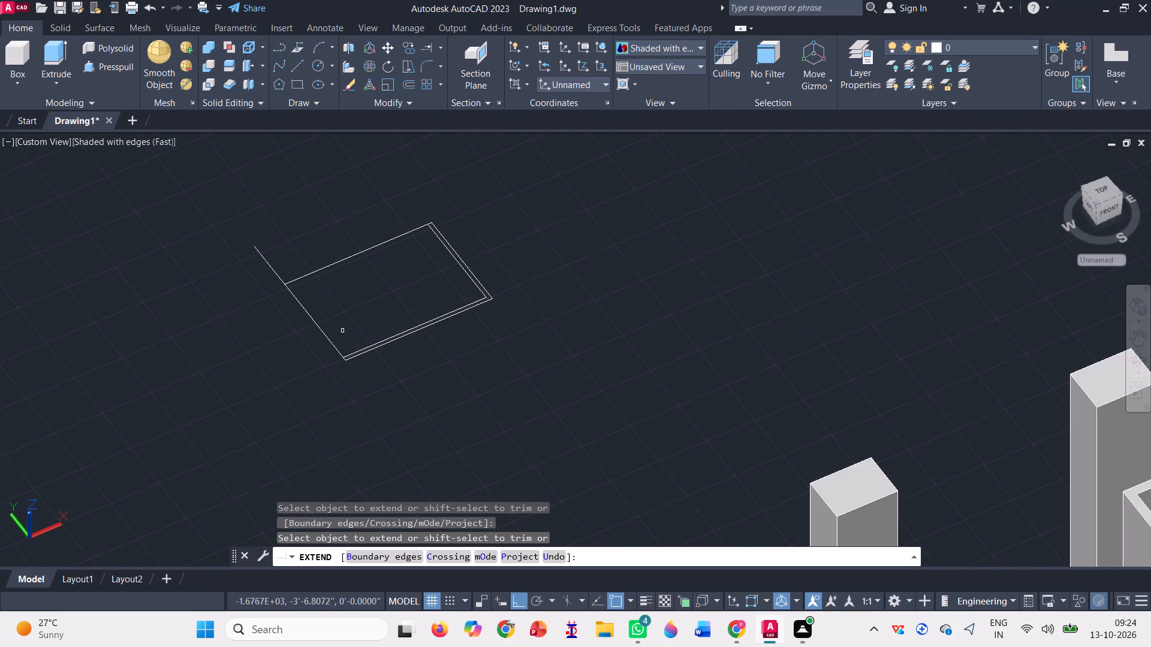
scroll(342, 330, "up", 1)
key("Escape")
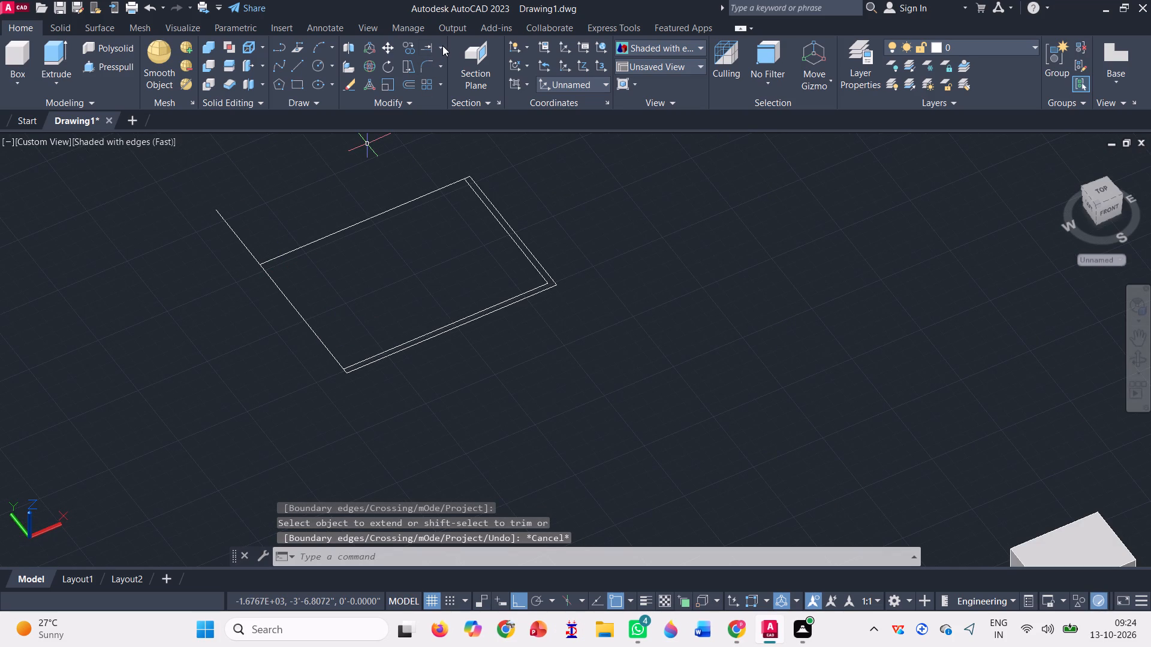
Trim the first line's overshoot and the short pieces crossing the wall thickness at the two former open ends.
left_click(442, 46)
left_click(437, 67)
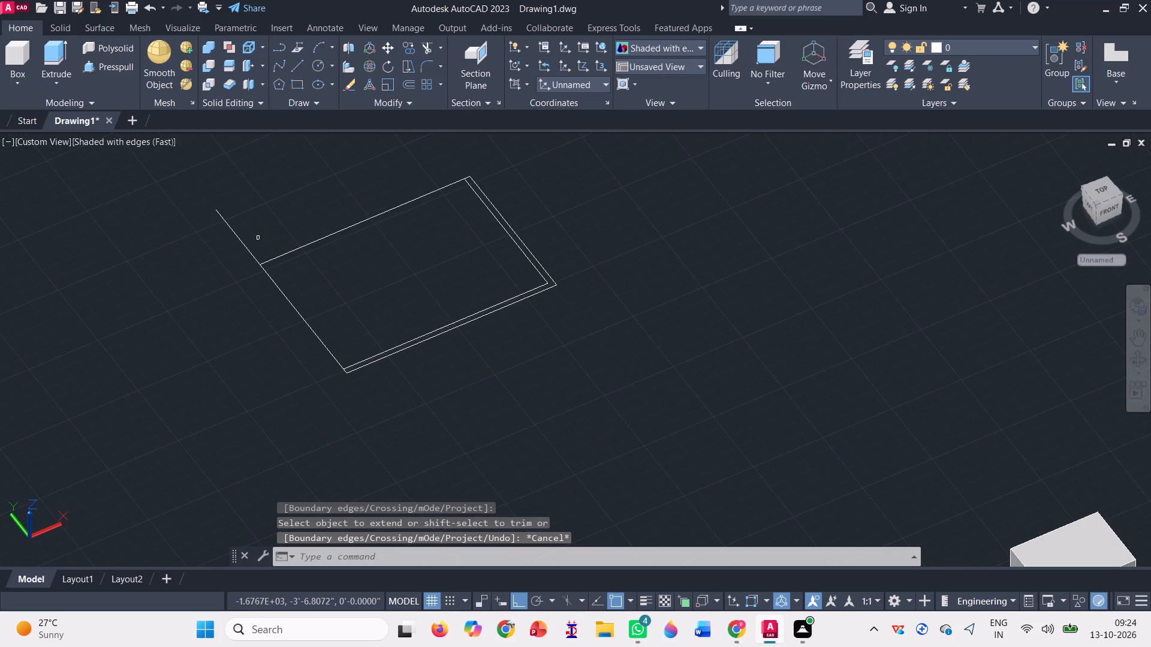
left_click(254, 235)
left_click(198, 250)
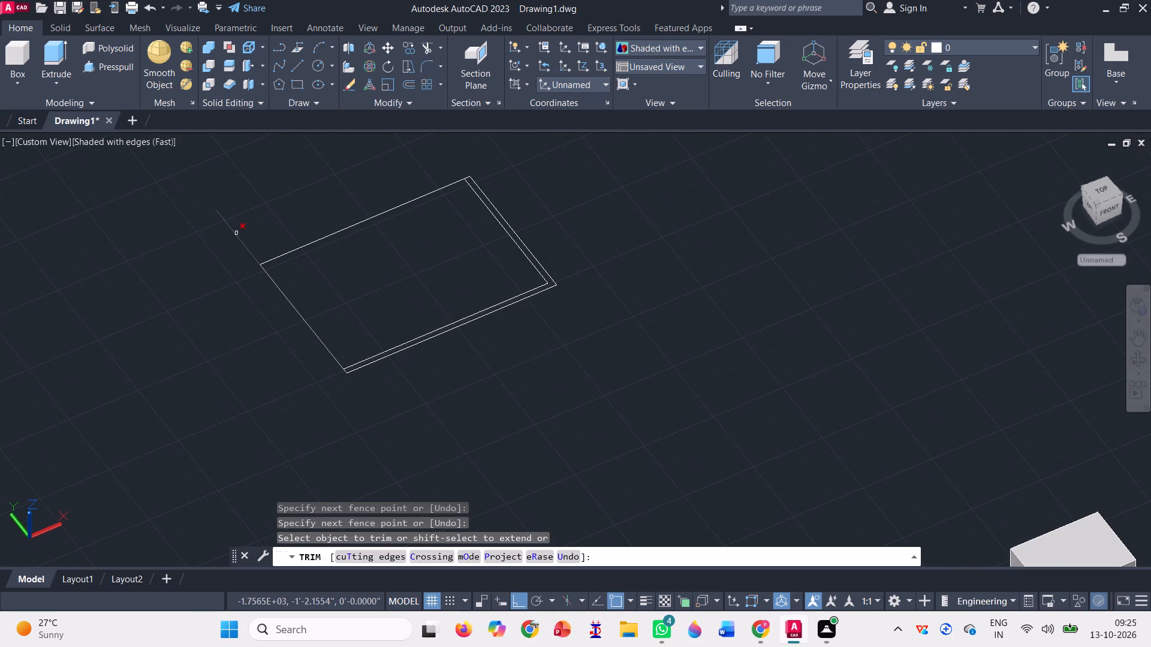
left_click(238, 232)
scroll(461, 173, "up", 6)
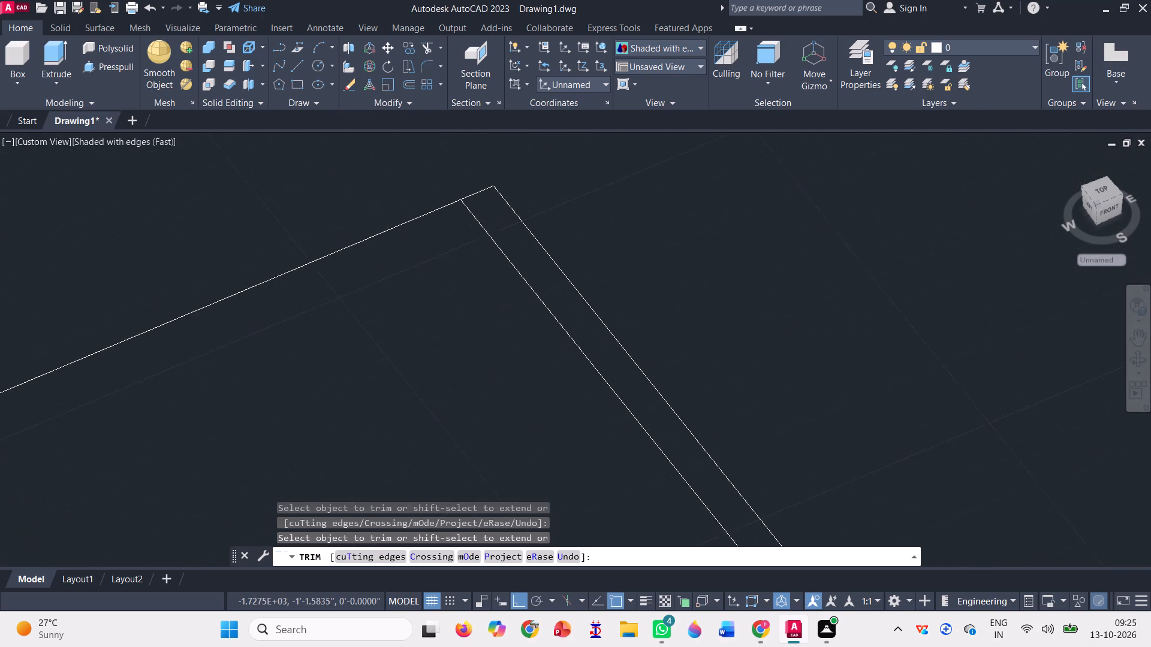
left_click(479, 198)
scroll(479, 195, "down", 5)
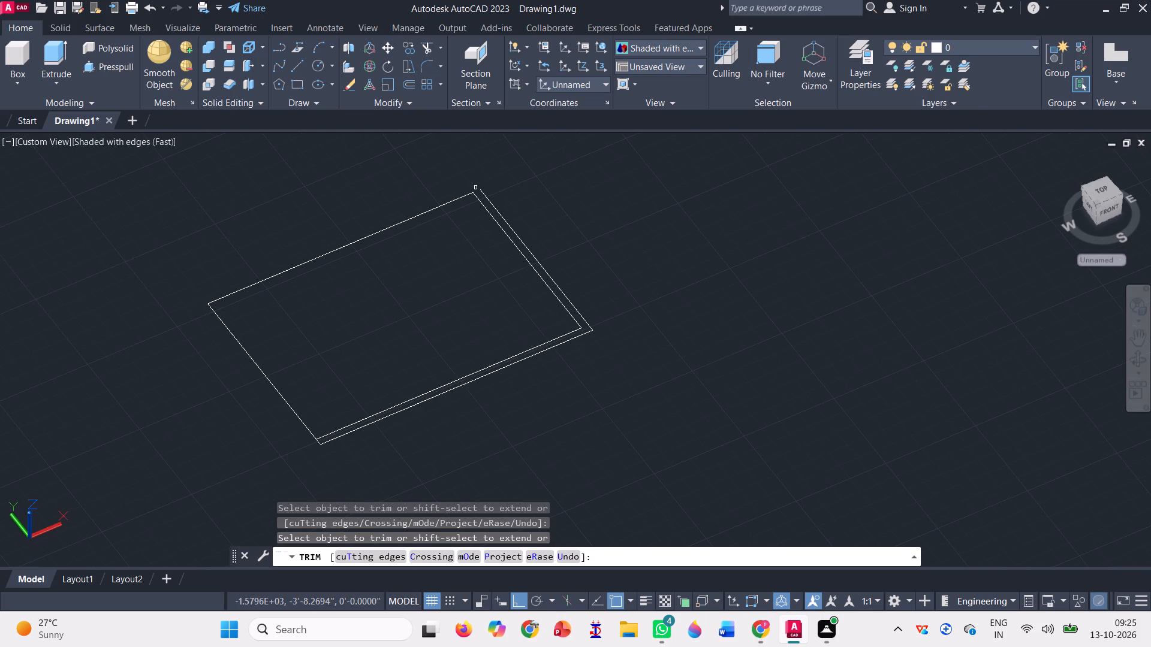
scroll(312, 448, "up", 3)
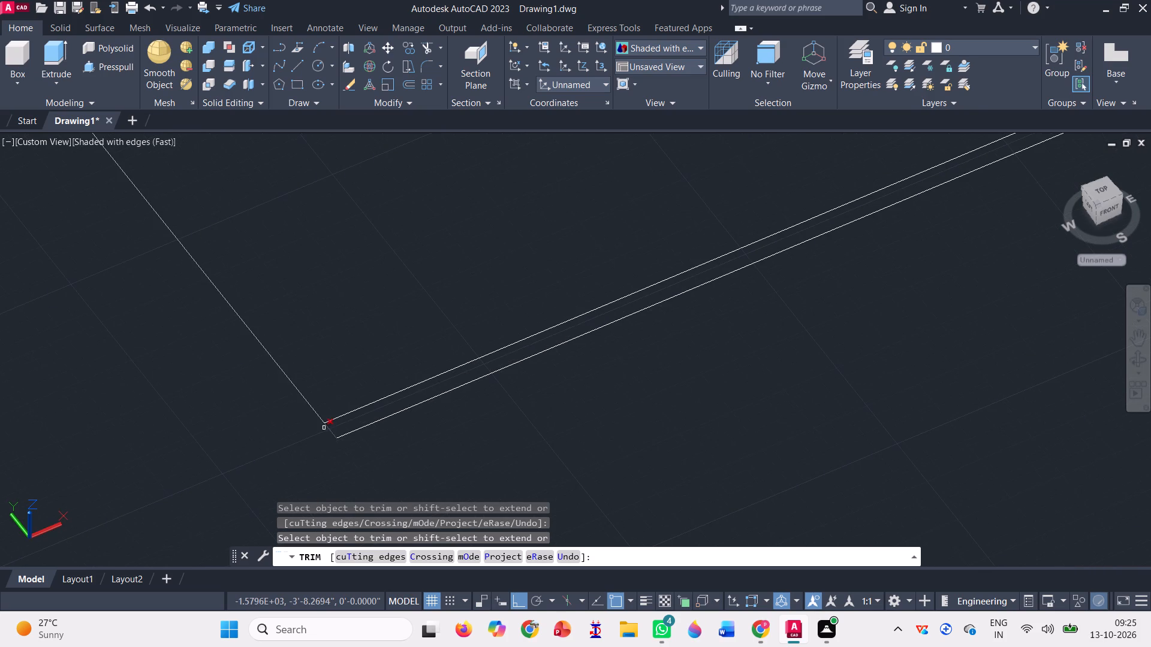
left_click(327, 431)
scroll(327, 433, "down", 5)
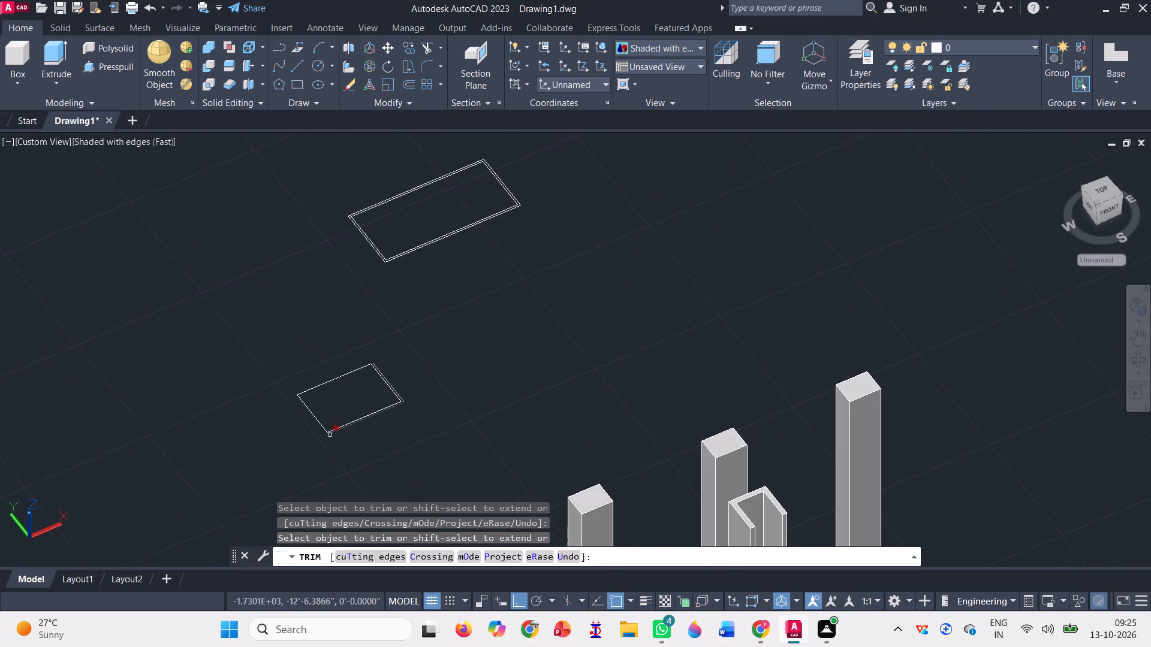
key("Escape")
Join the two new inner wall lines into one polyline.
scroll(302, 426, "up", 3)
left_click(409, 249)
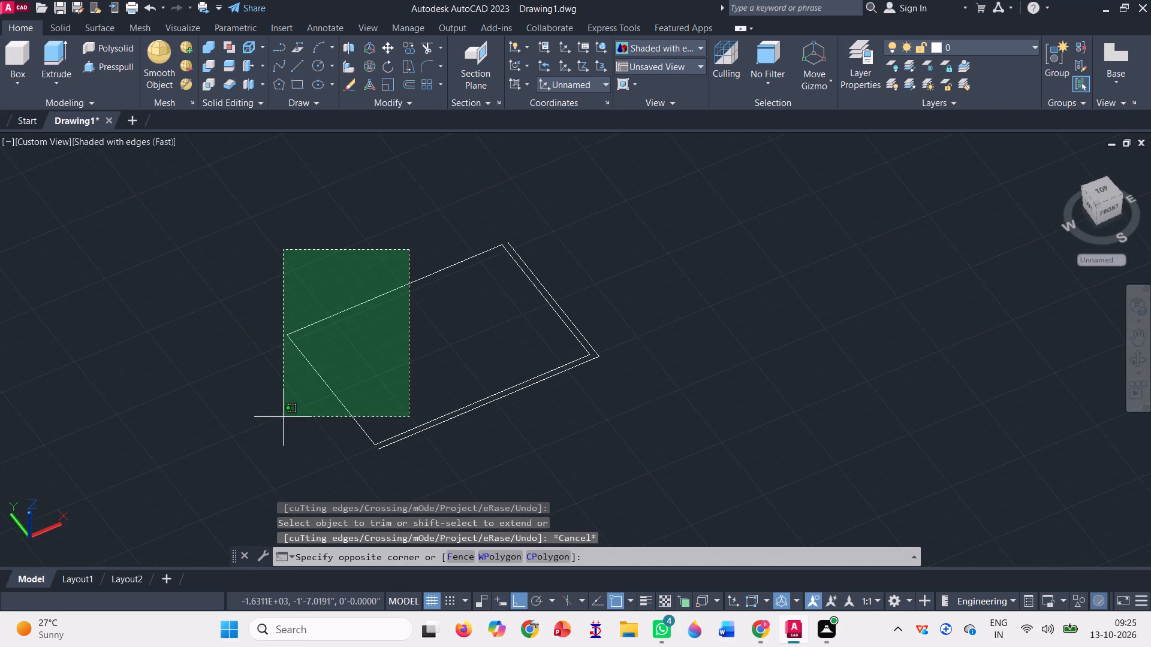
left_click(264, 352)
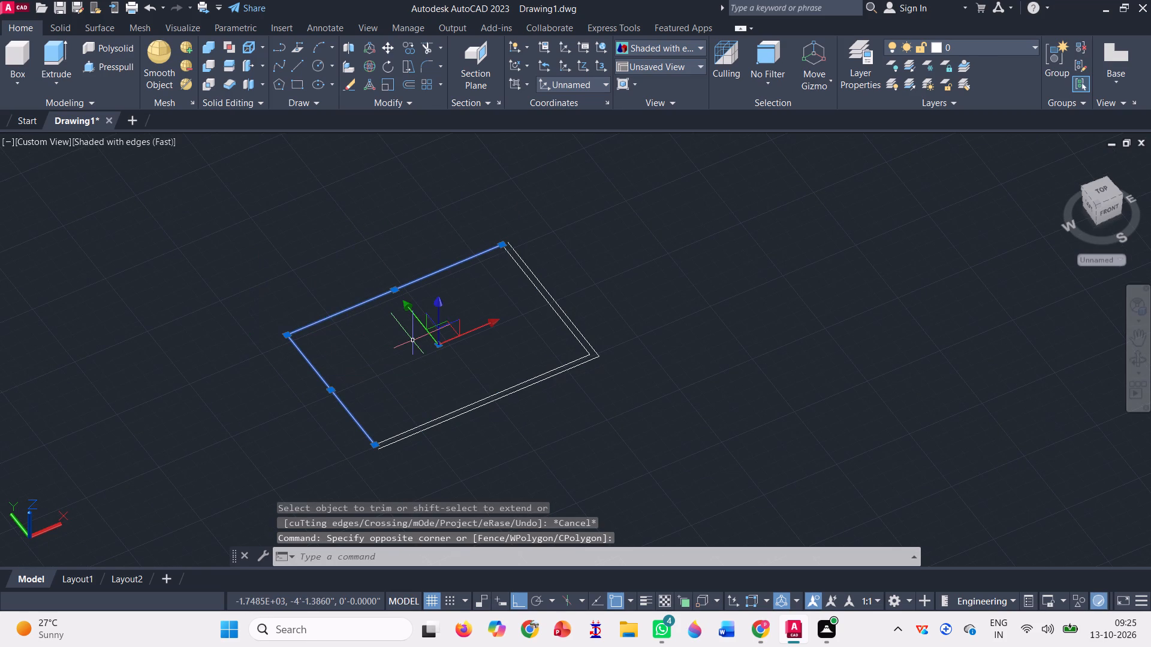
key("j")
key("Return")
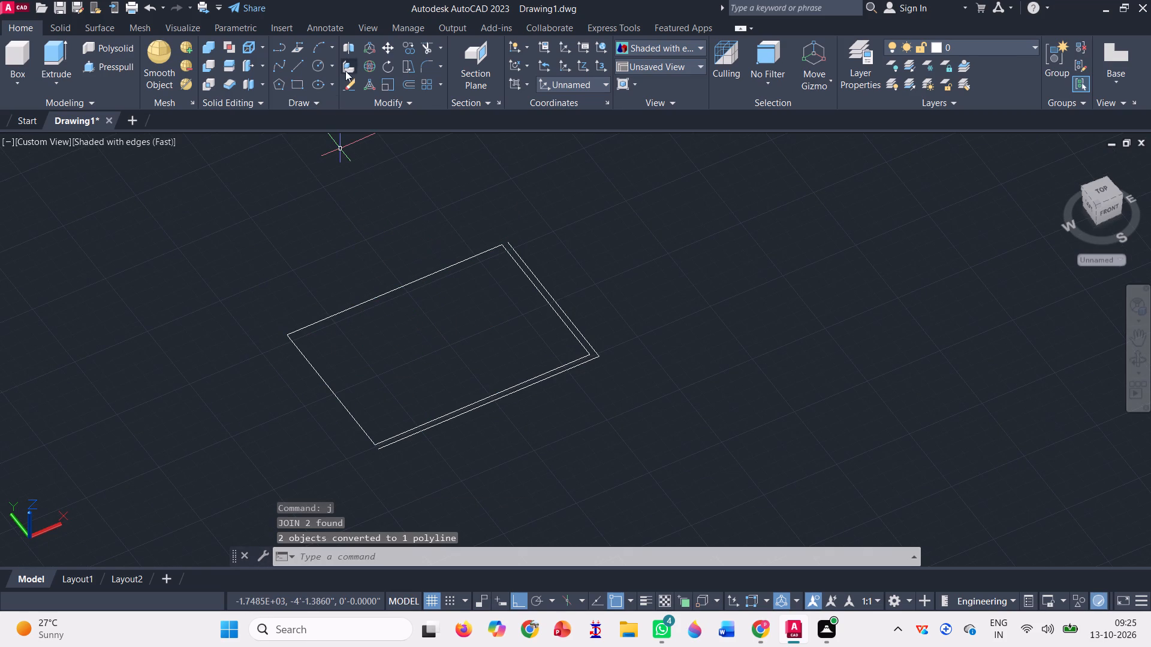
Offset the joined inner polyline 4" outward to form the second face of the two walls.
left_click(408, 80)
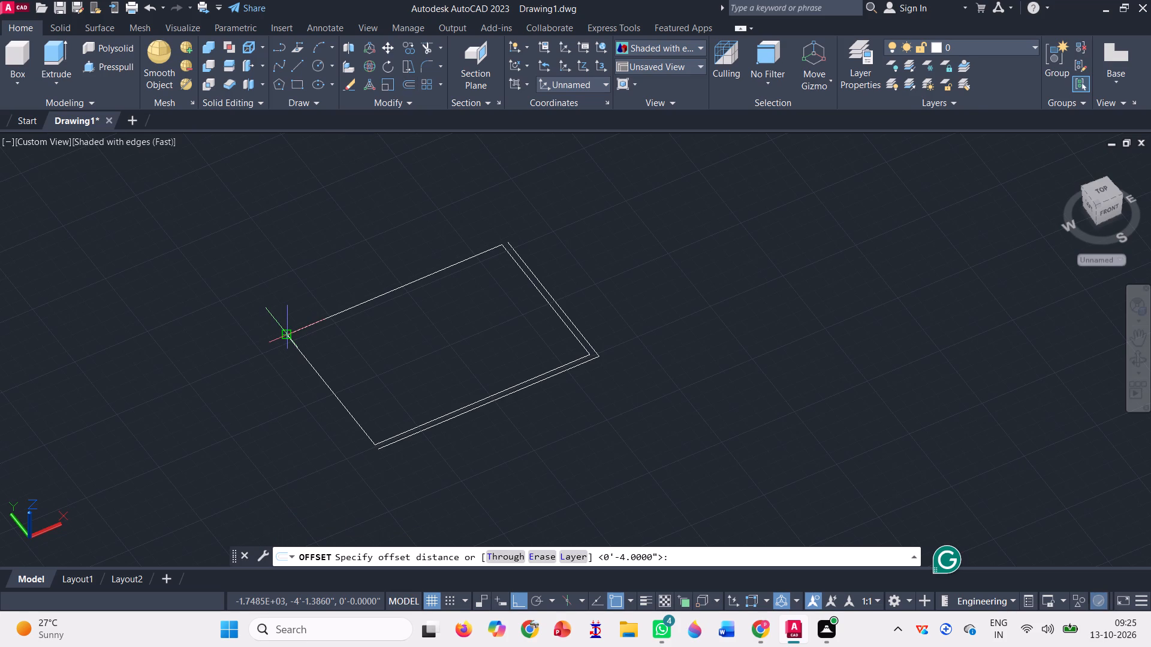
key("Return")
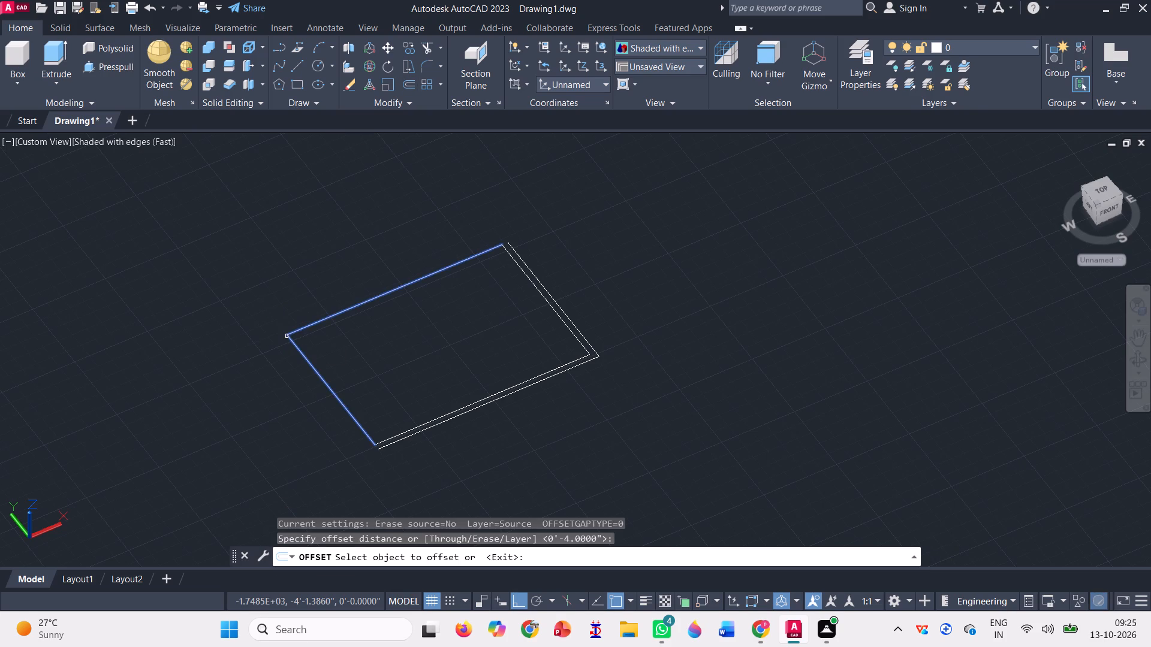
left_click(287, 335)
left_click(277, 321)
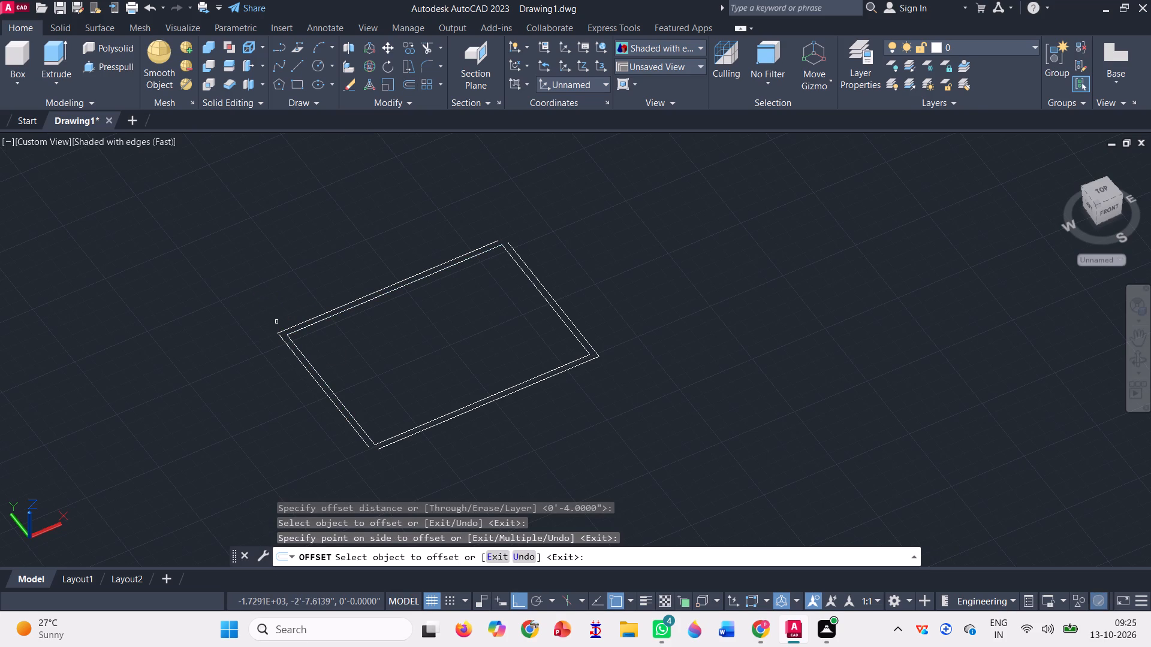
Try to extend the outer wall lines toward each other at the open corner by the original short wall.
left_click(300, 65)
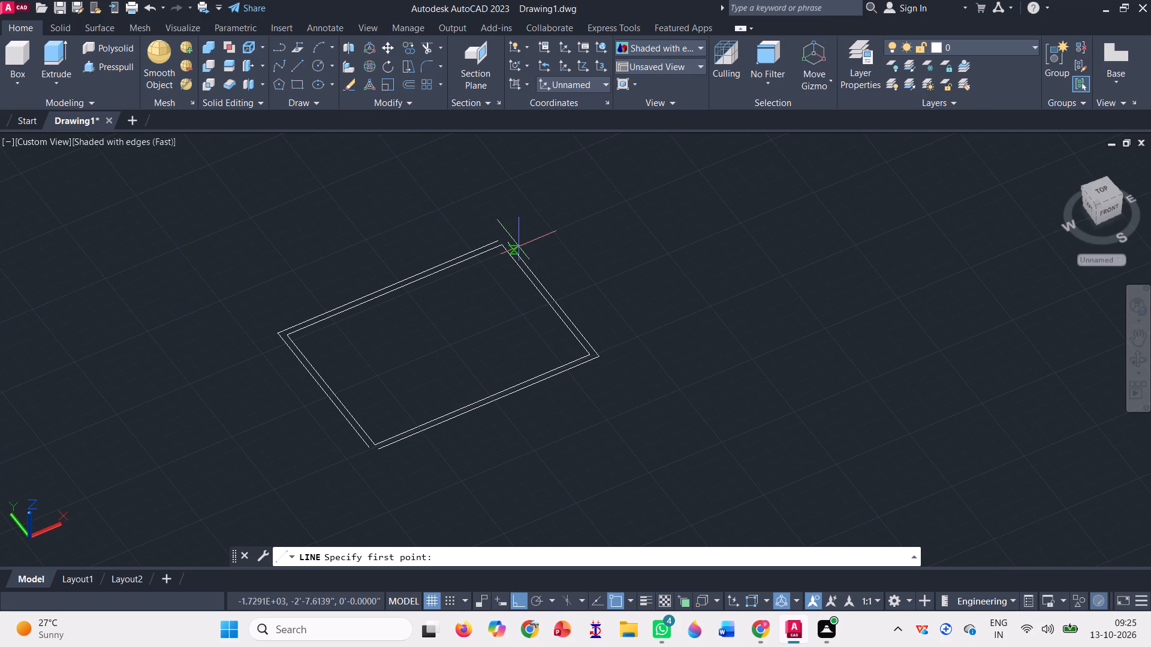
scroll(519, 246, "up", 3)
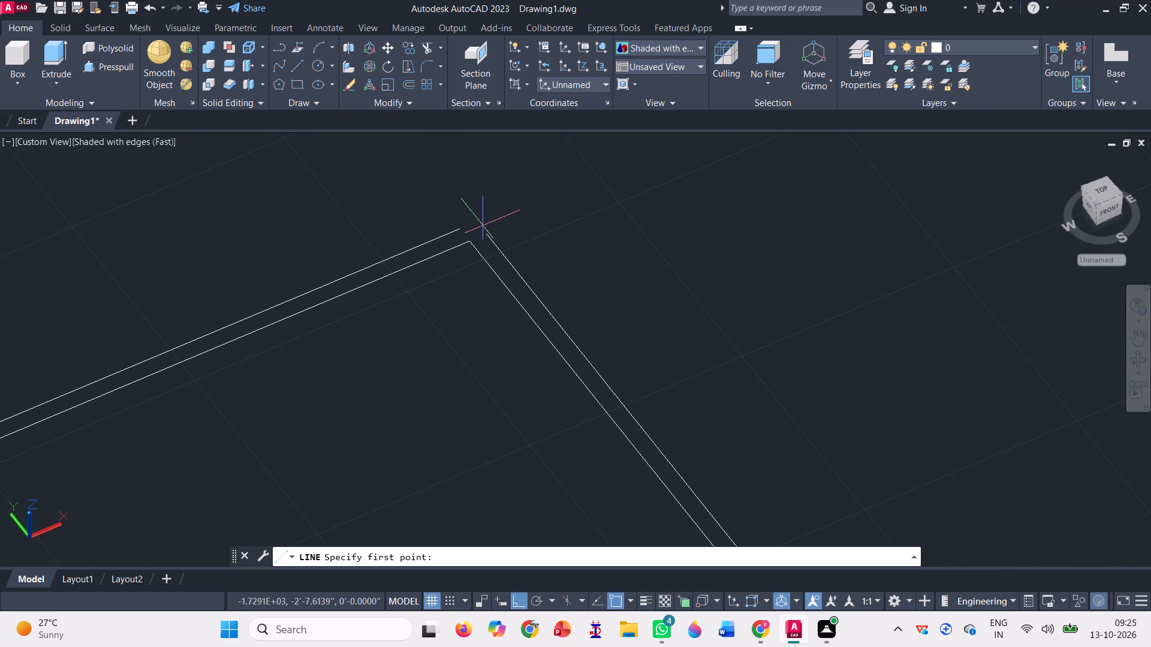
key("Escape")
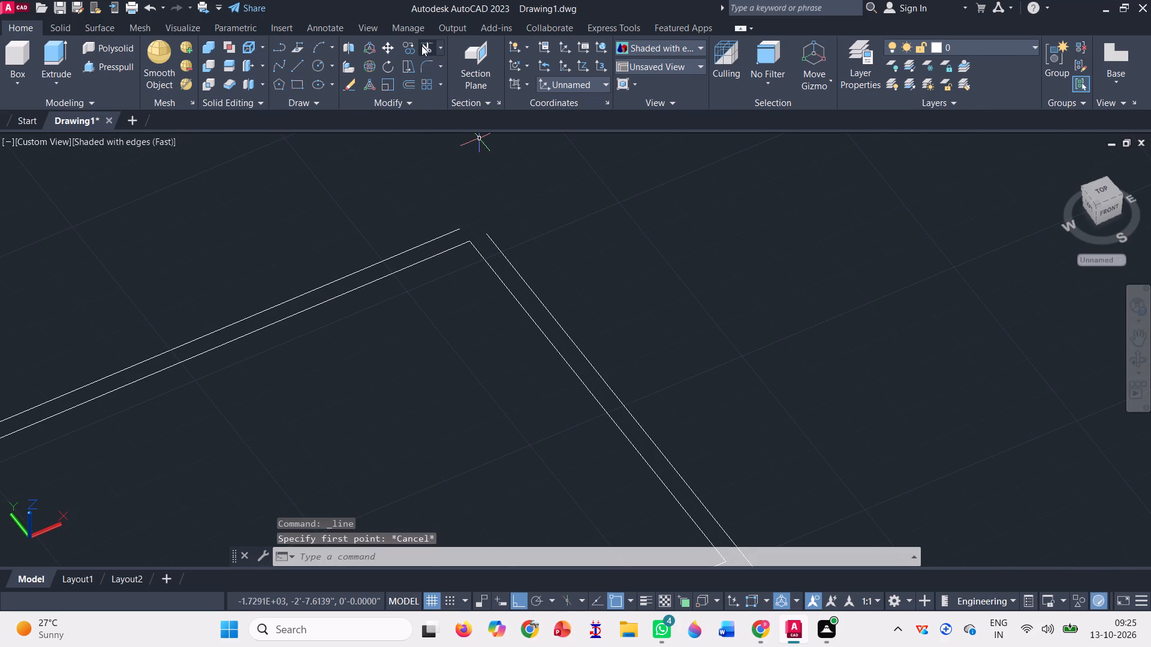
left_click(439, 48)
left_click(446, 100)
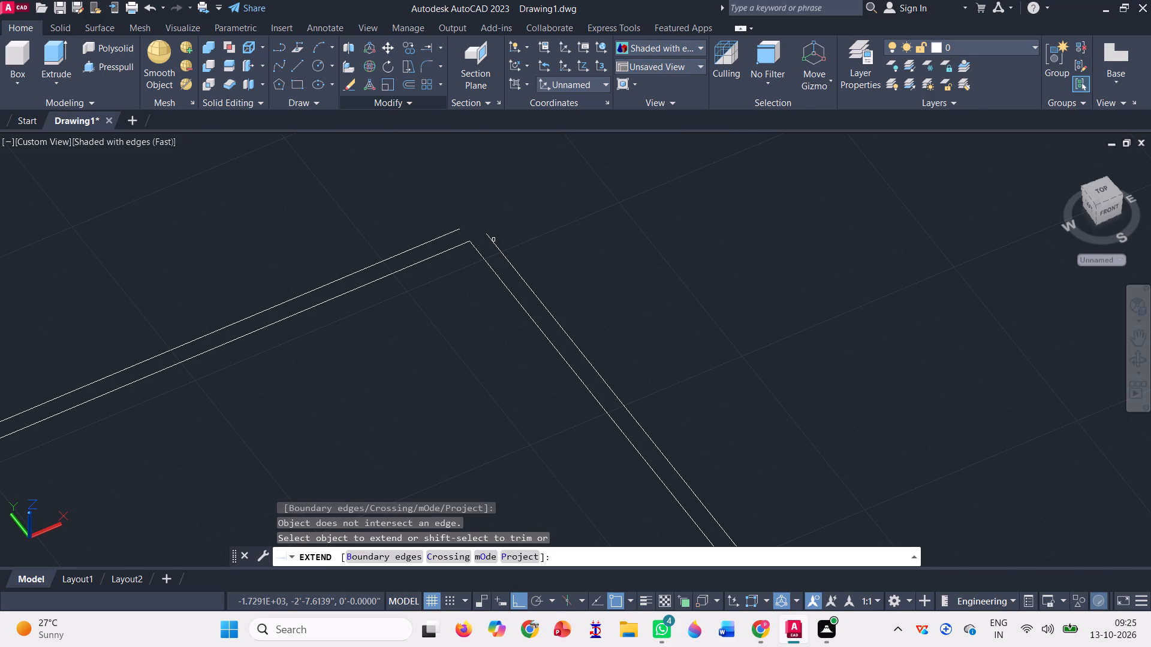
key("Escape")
Draw a short line from the outer wall line's loose end past the corner, at both open corners of the room outline.
left_click(302, 61)
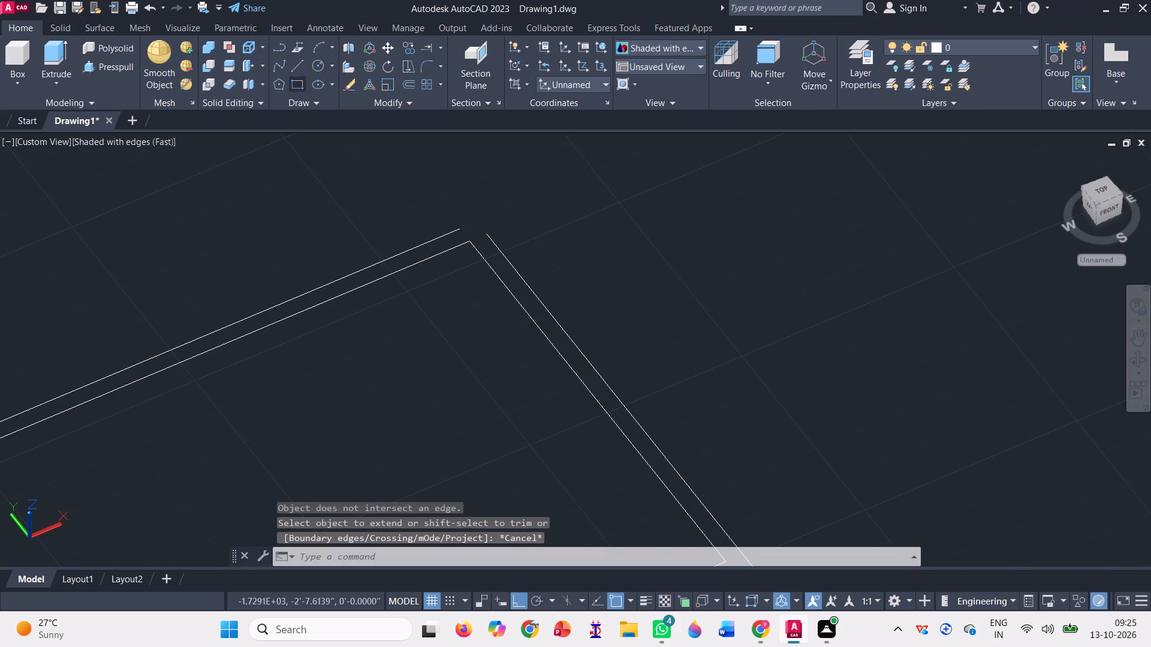
left_click(459, 229)
left_click(505, 201)
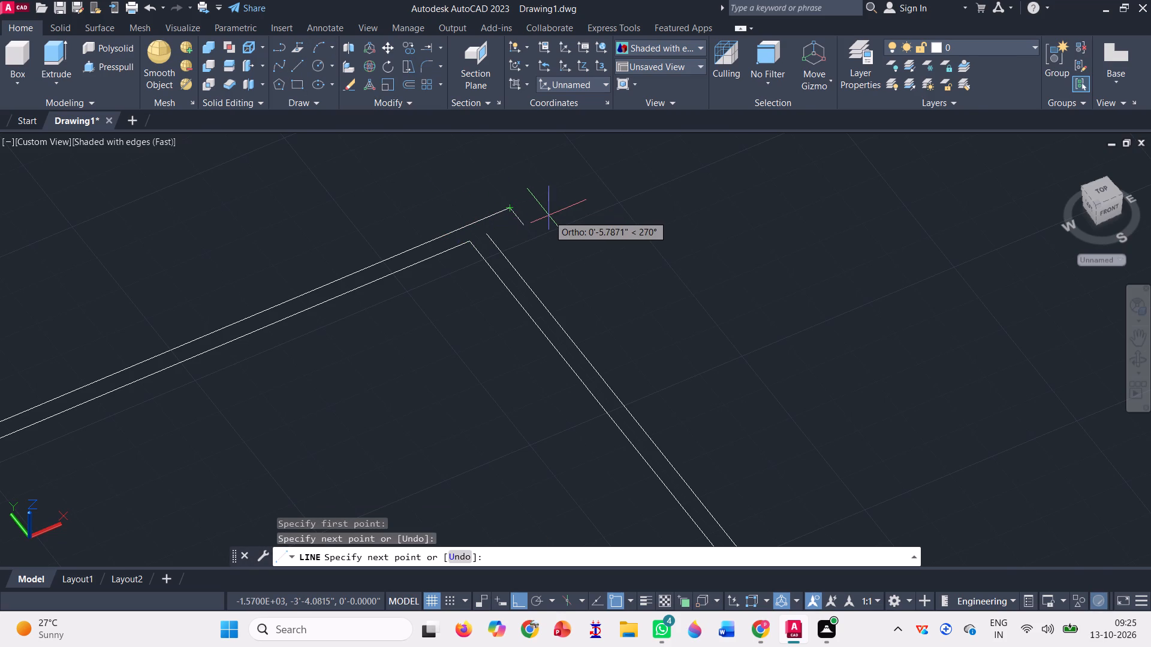
key("space")
scroll(552, 214, "down", 2)
key("l")
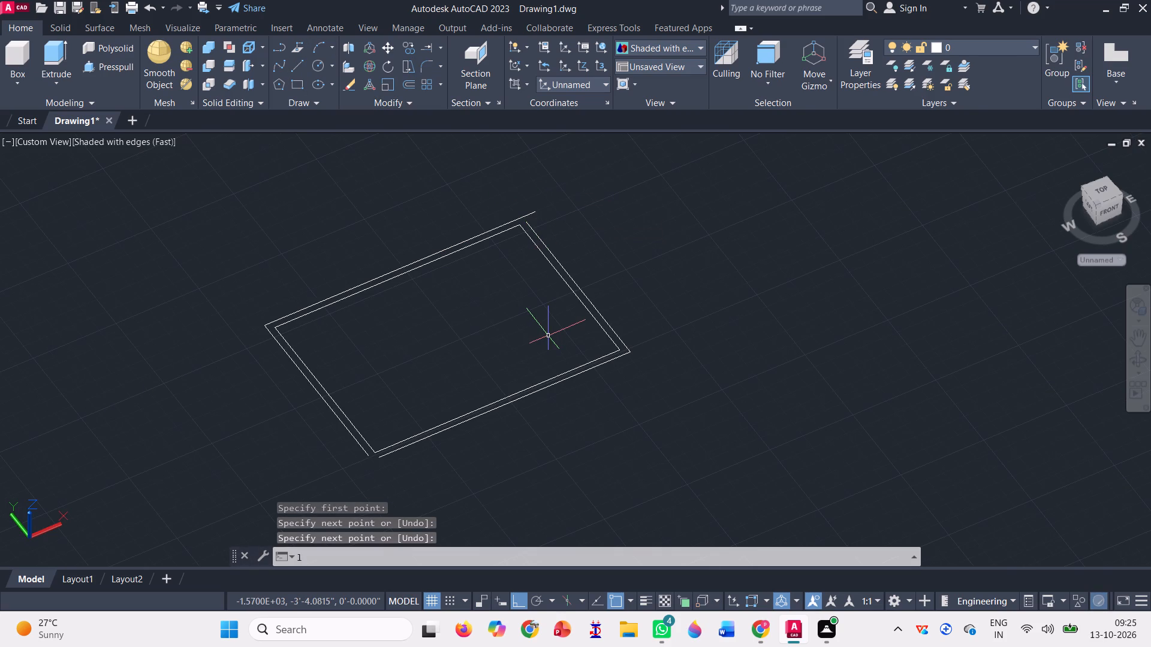
key("Return")
scroll(358, 484, "up", 3)
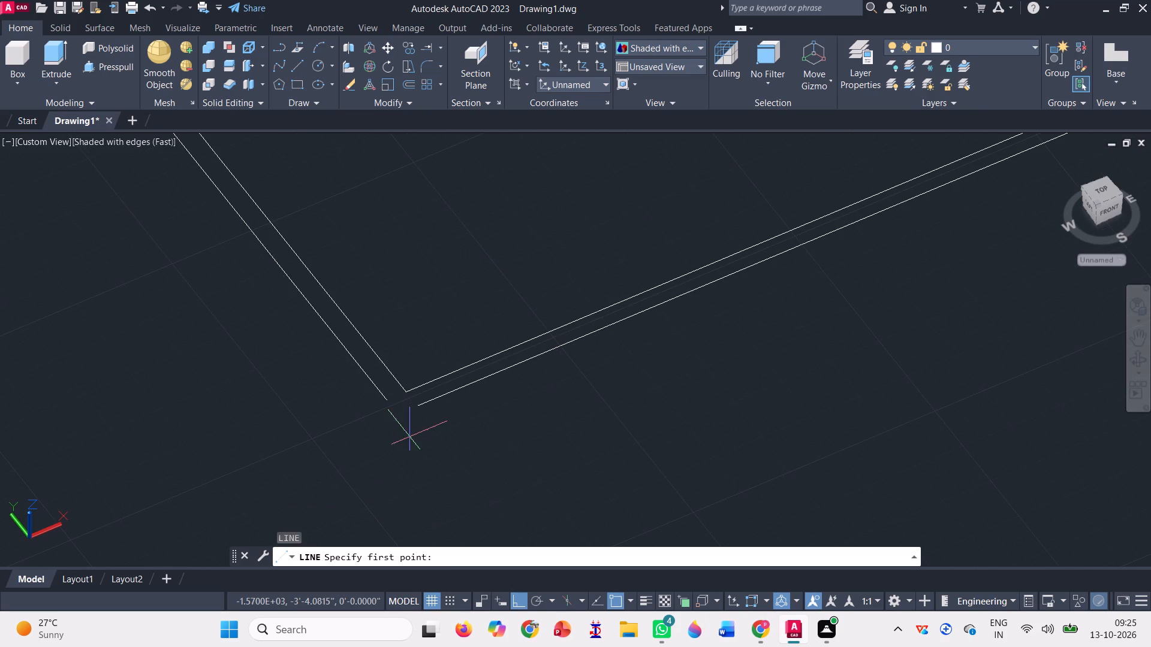
left_click(414, 404)
left_click(317, 441)
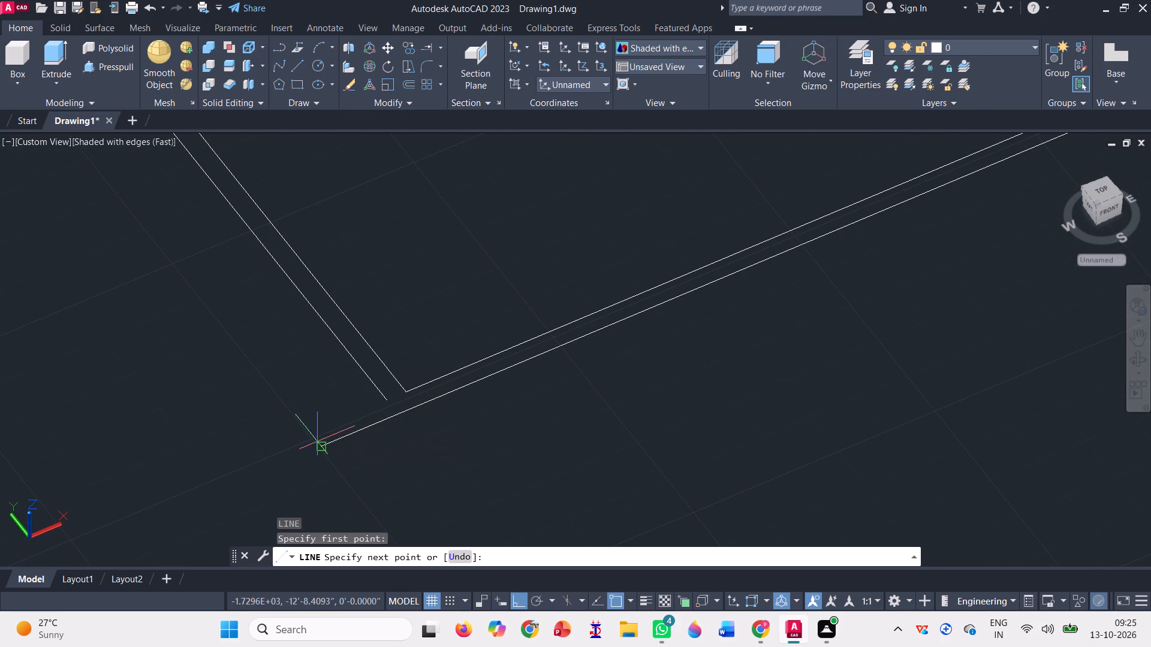
key("space")
scroll(332, 449, "down", 1)
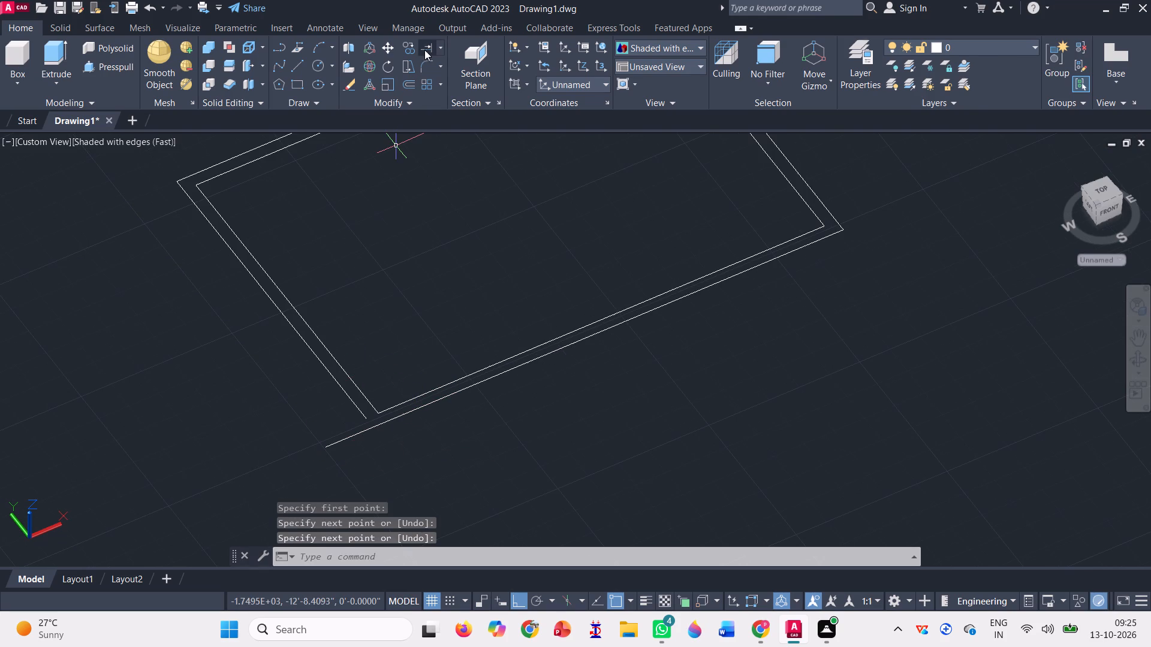
Extend the other outer wall line at each of the two open corners to meet the new short line.
left_click(430, 44)
scroll(377, 377, "up", 1)
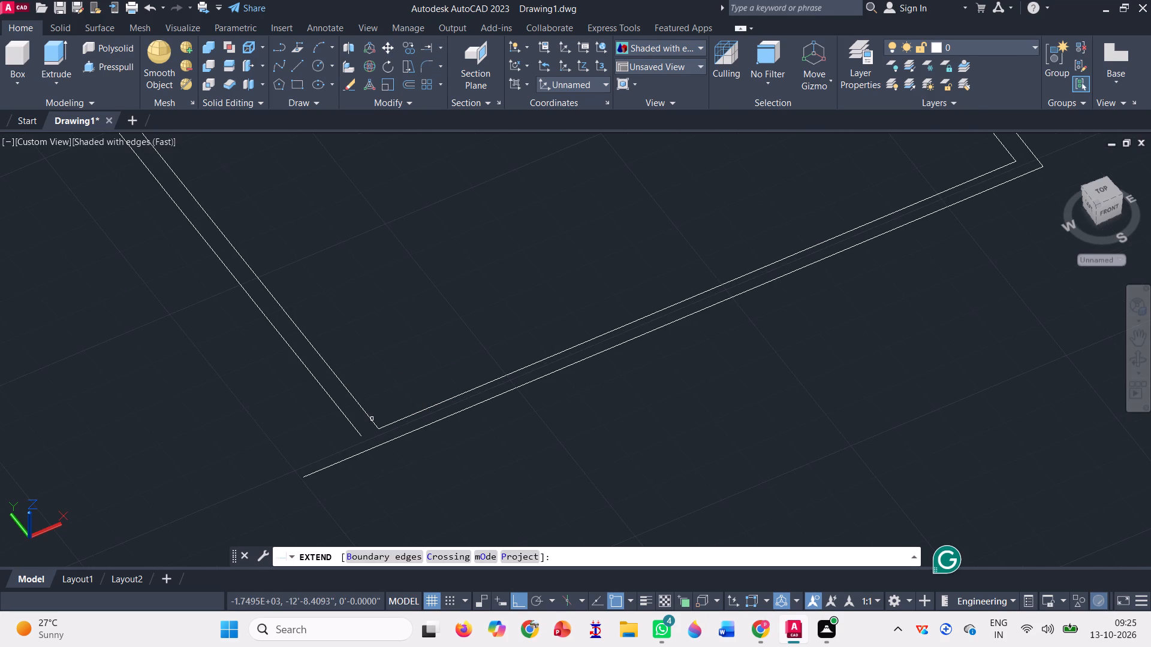
left_click(360, 433)
scroll(368, 461, "down", 1)
scroll(531, 465, "down", 1)
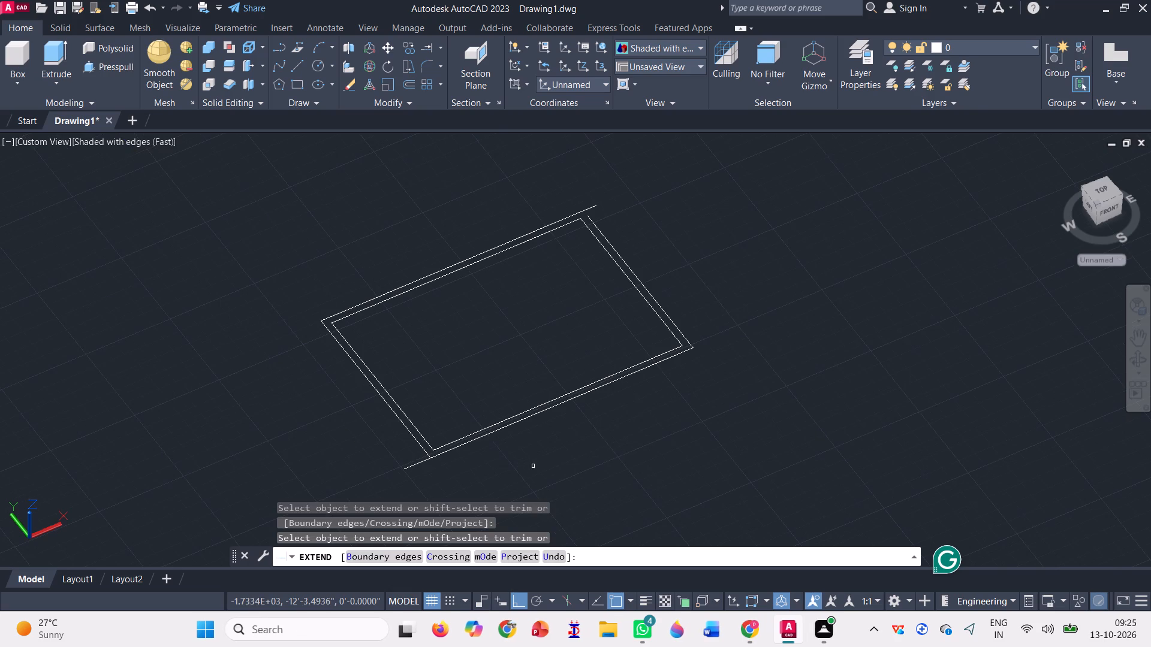
scroll(584, 270, "up", 2)
left_click(598, 168)
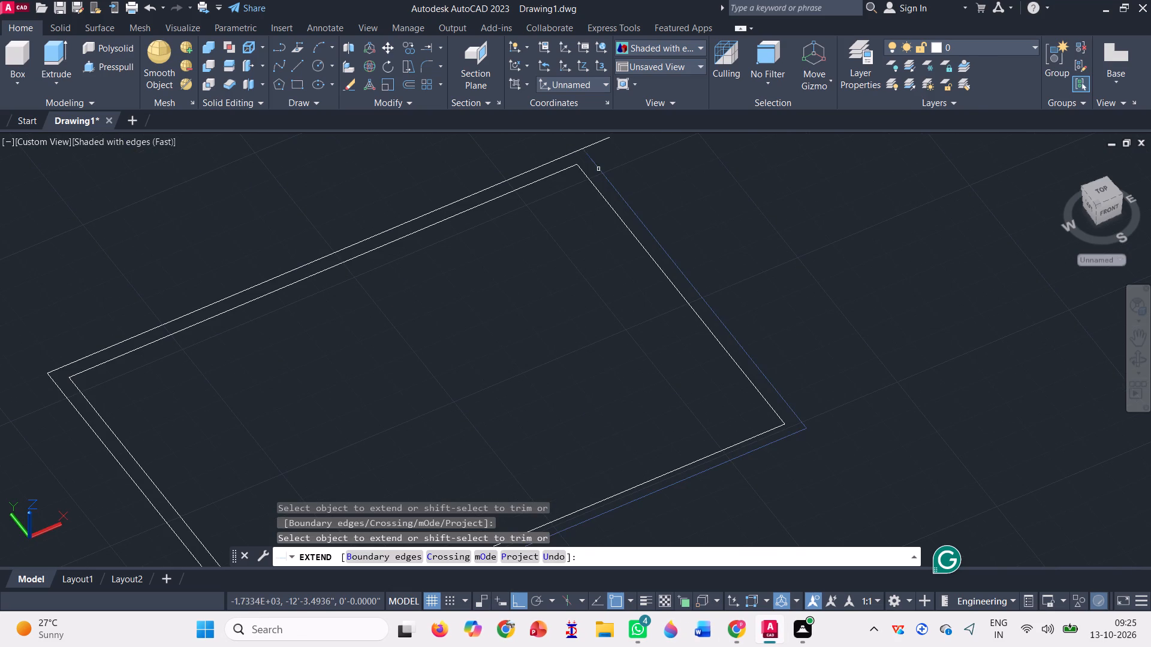
scroll(533, 259, "down", 2)
key("Escape")
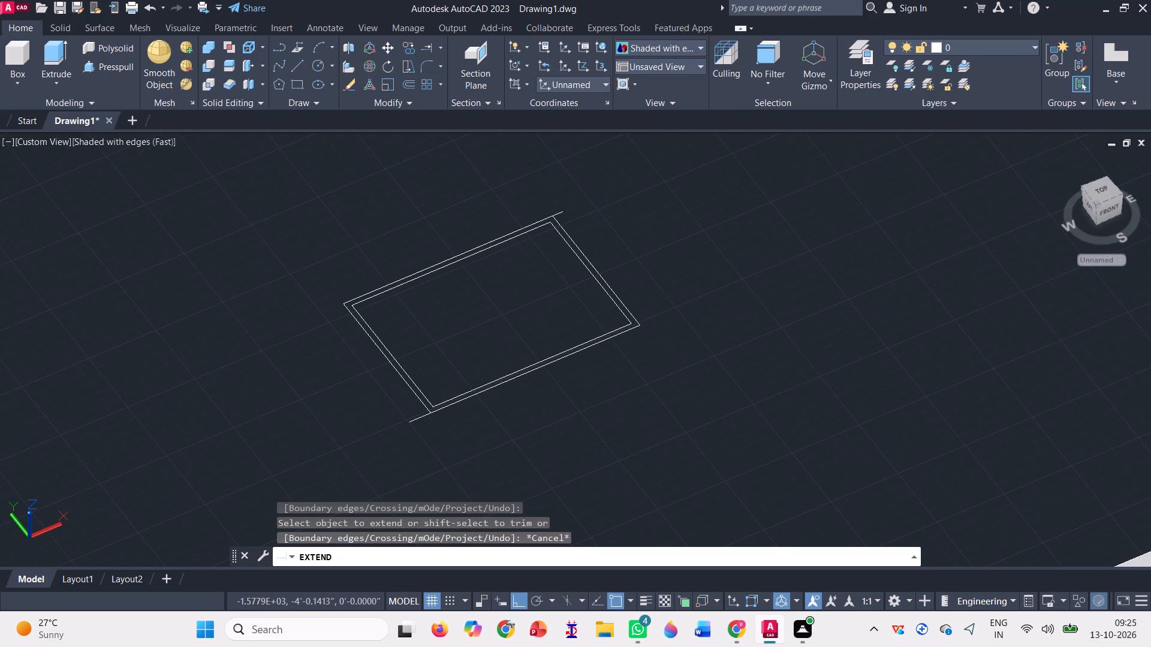
Select the short added line overshooting the outer corner at the far end of the room outline.
scroll(555, 192, "up", 3)
left_click(583, 176)
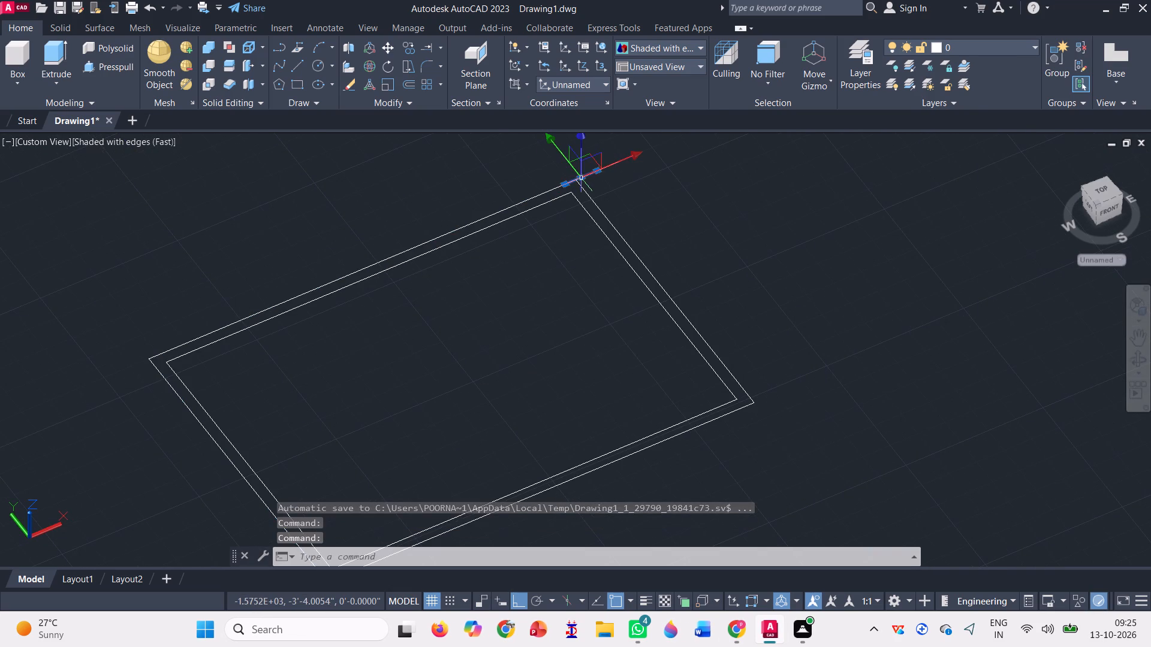
scroll(583, 178, "down", 1)
scroll(397, 448, "up", 2)
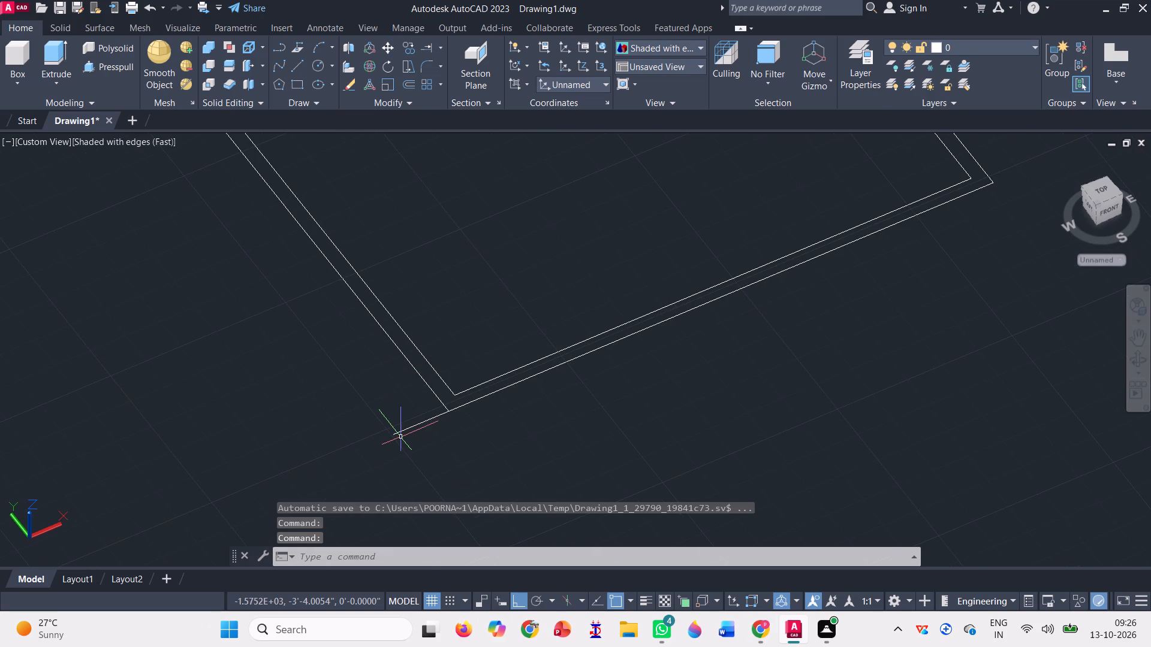
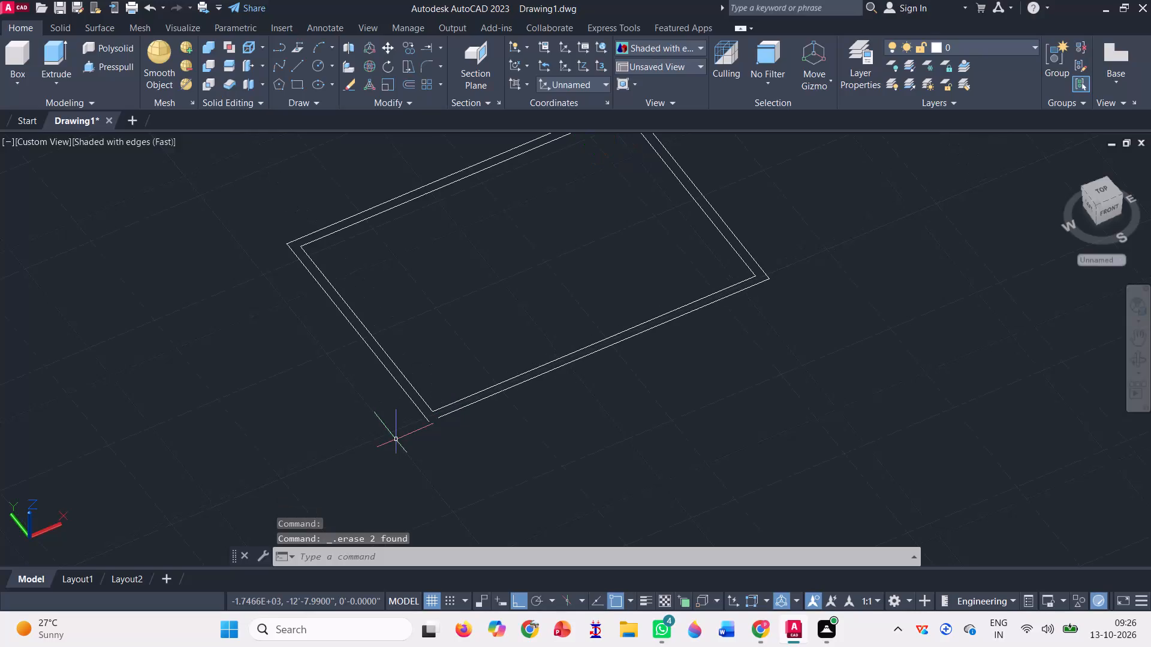
Extend the outer wall lines at both open corners of the smaller room outline so they meet.
left_click(426, 44)
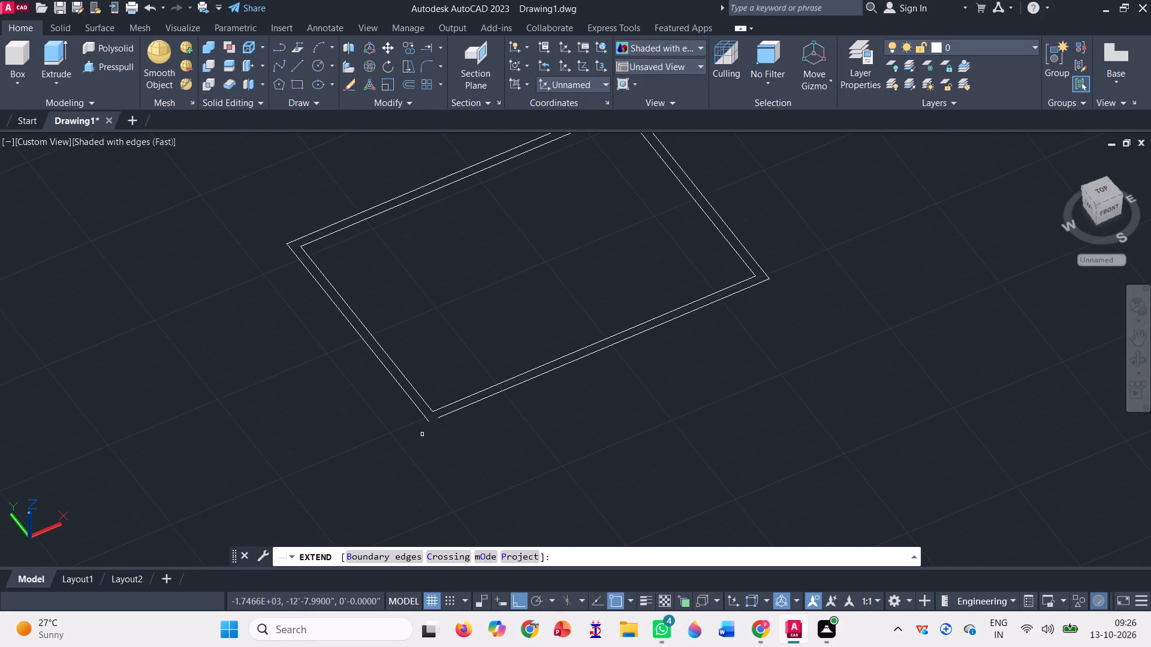
scroll(420, 437, "up", 3)
left_click(486, 376)
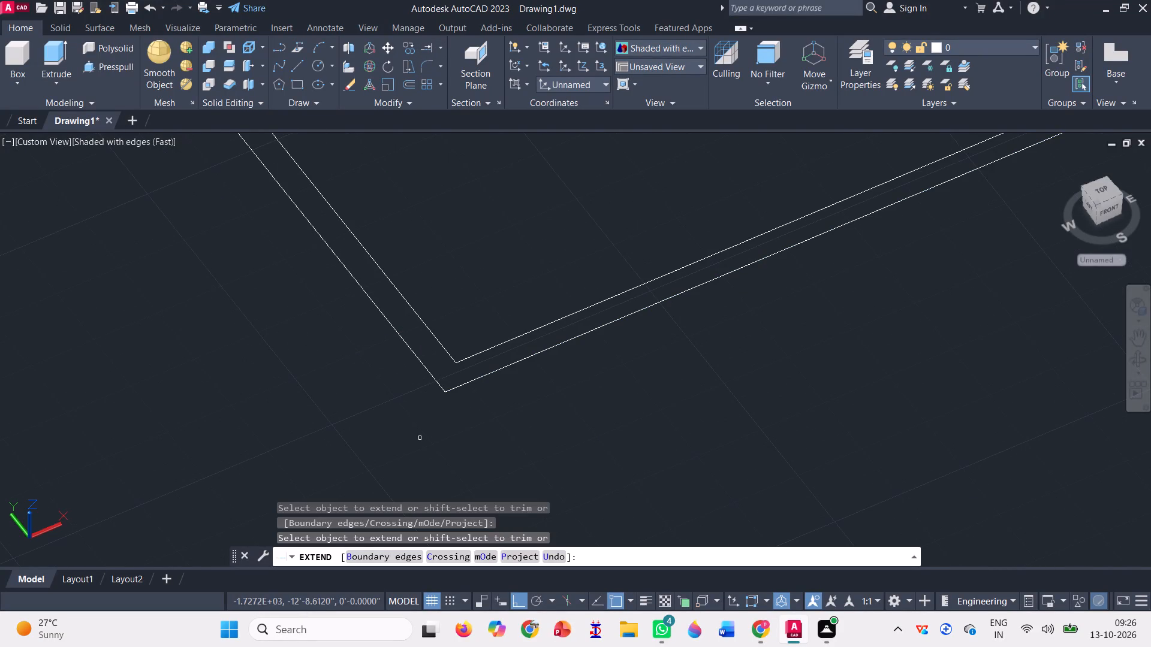
scroll(409, 482, "down", 3)
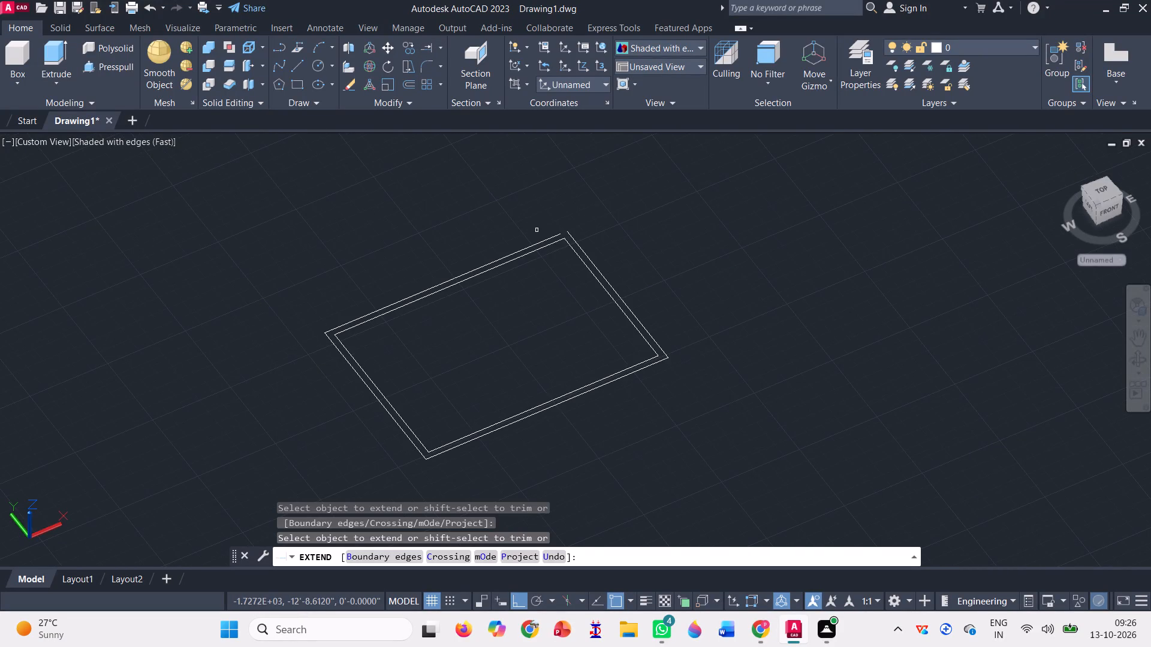
scroll(537, 229, "up", 3)
left_click(596, 246)
scroll(522, 252, "down", 2)
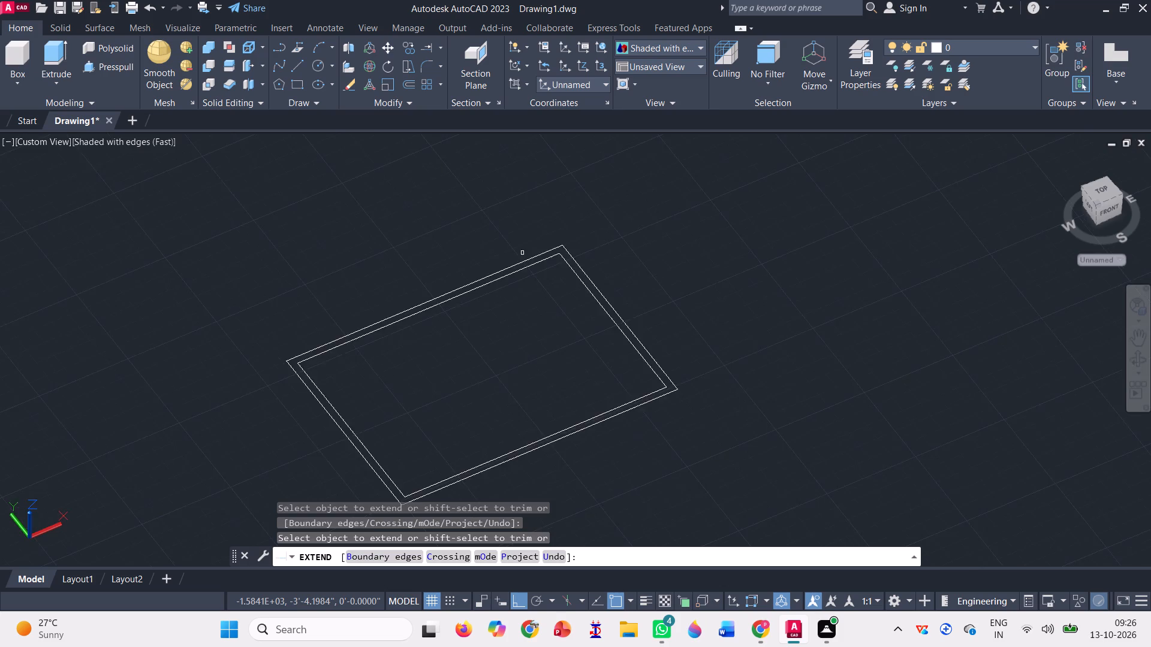
scroll(522, 252, "down", 2)
key("Escape")
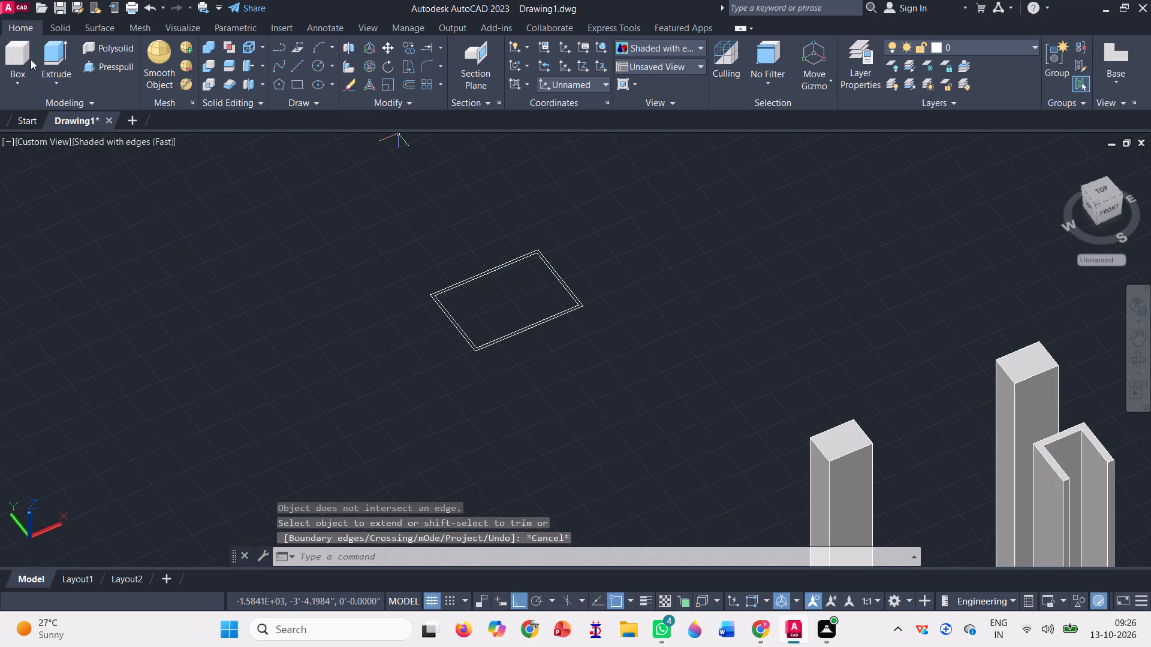
Create a 10' high box over the smaller room outline, spanning its opposite outer corners.
left_click(10, 52)
scroll(433, 331, "up", 3)
scroll(465, 390, "down", 3)
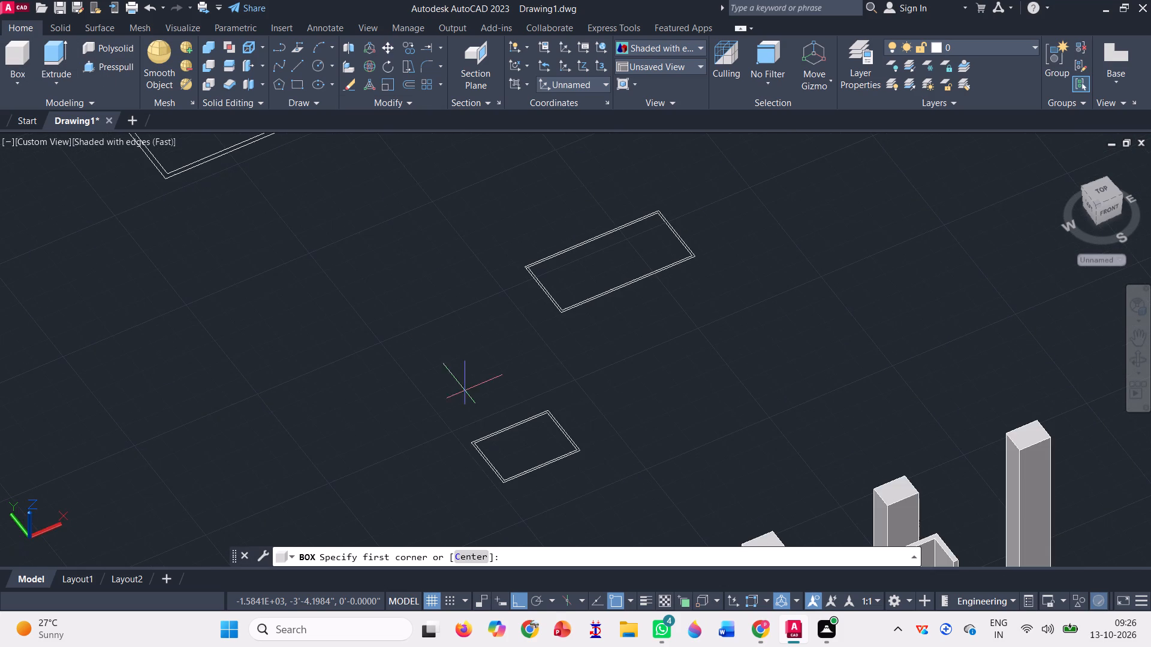
scroll(514, 528, "up", 3)
scroll(388, 286, "up", 1)
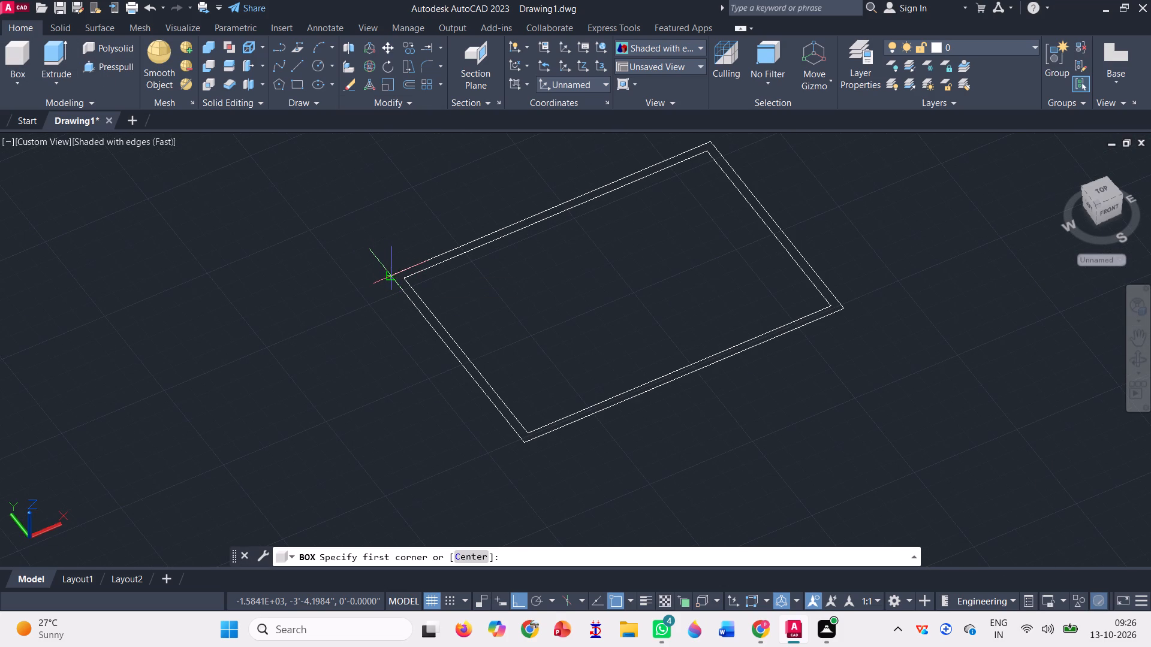
left_click(393, 277)
scroll(333, 306, "down", 1)
scroll(634, 300, "up", 3)
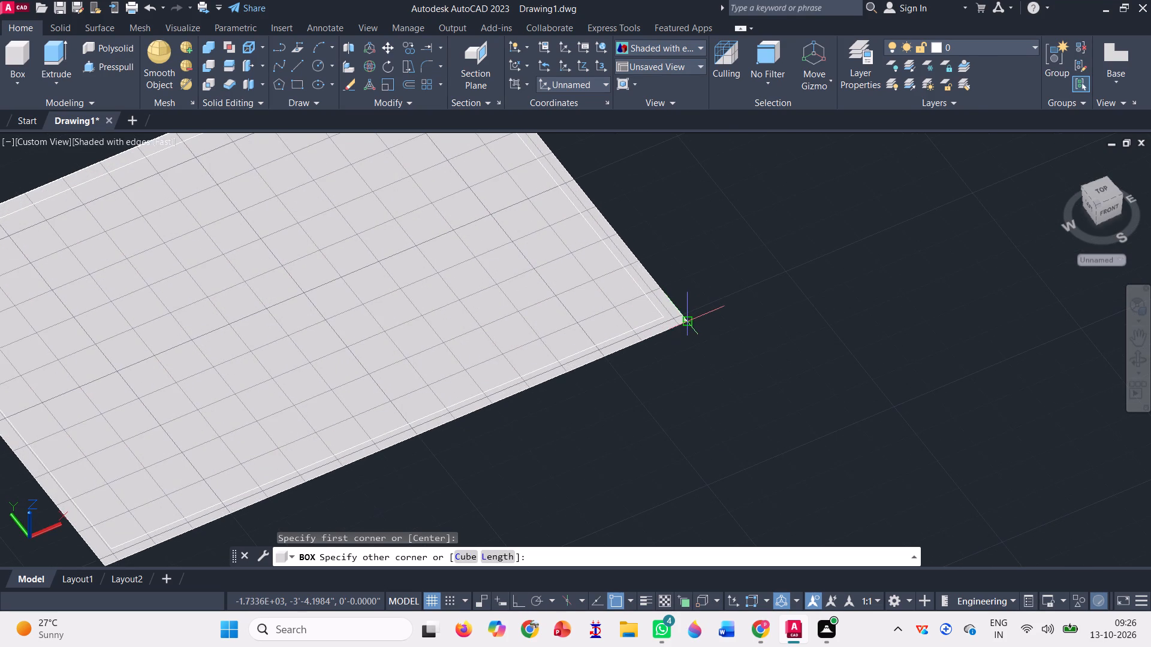
left_click(686, 323)
scroll(686, 323, "down", 3)
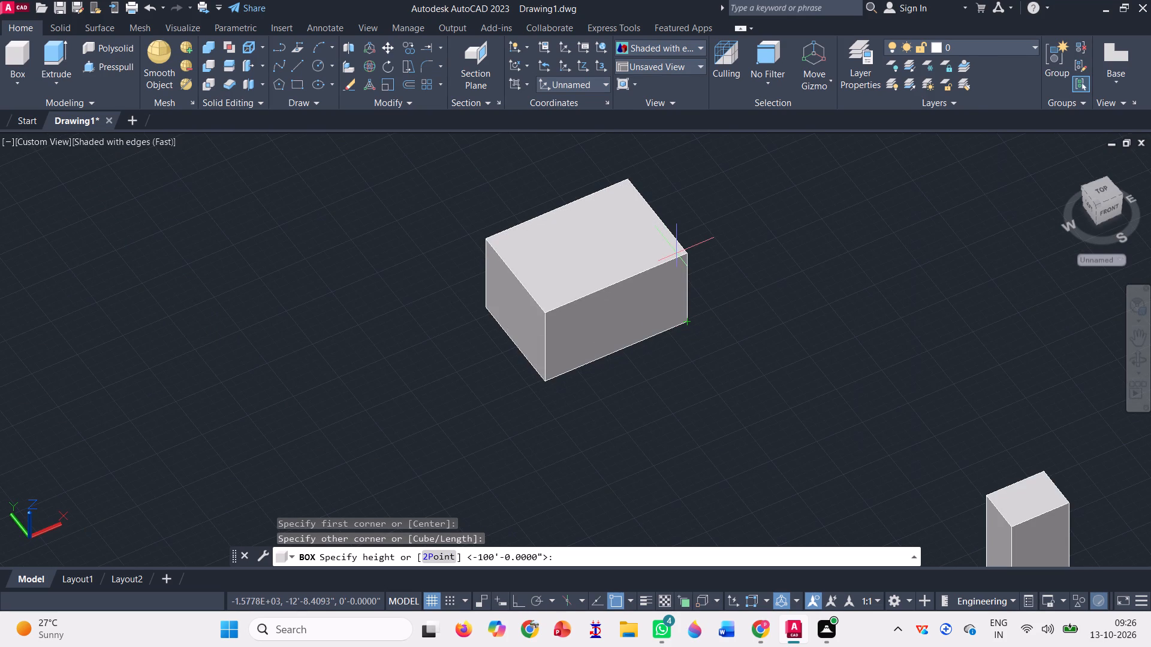
type("10'")
key("Return")
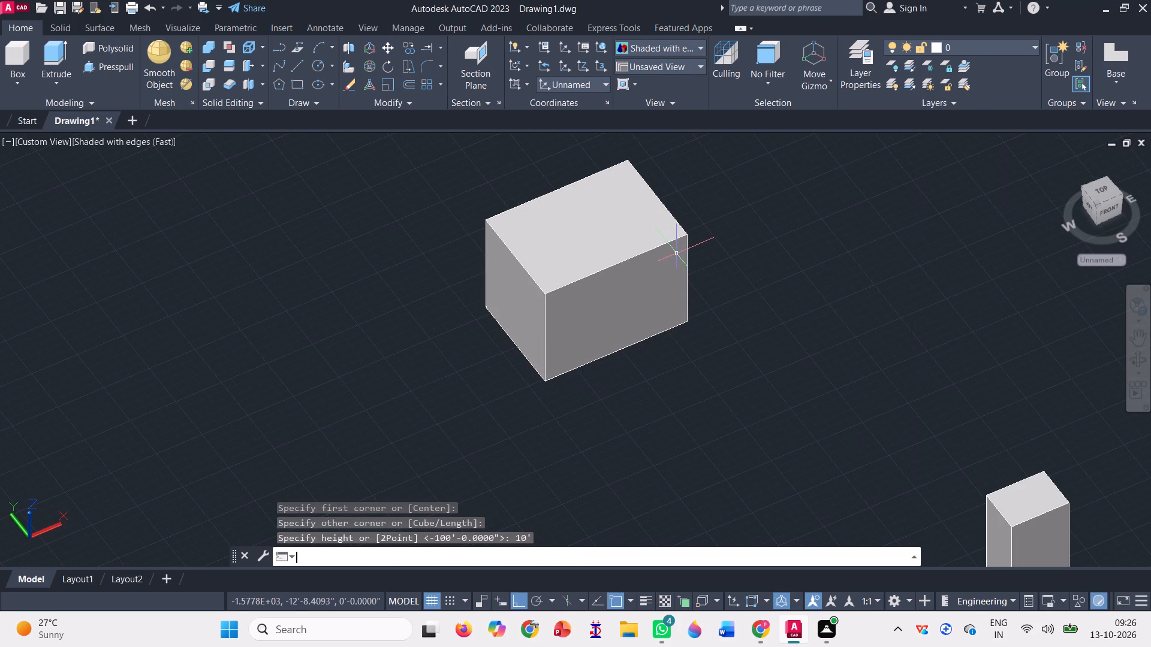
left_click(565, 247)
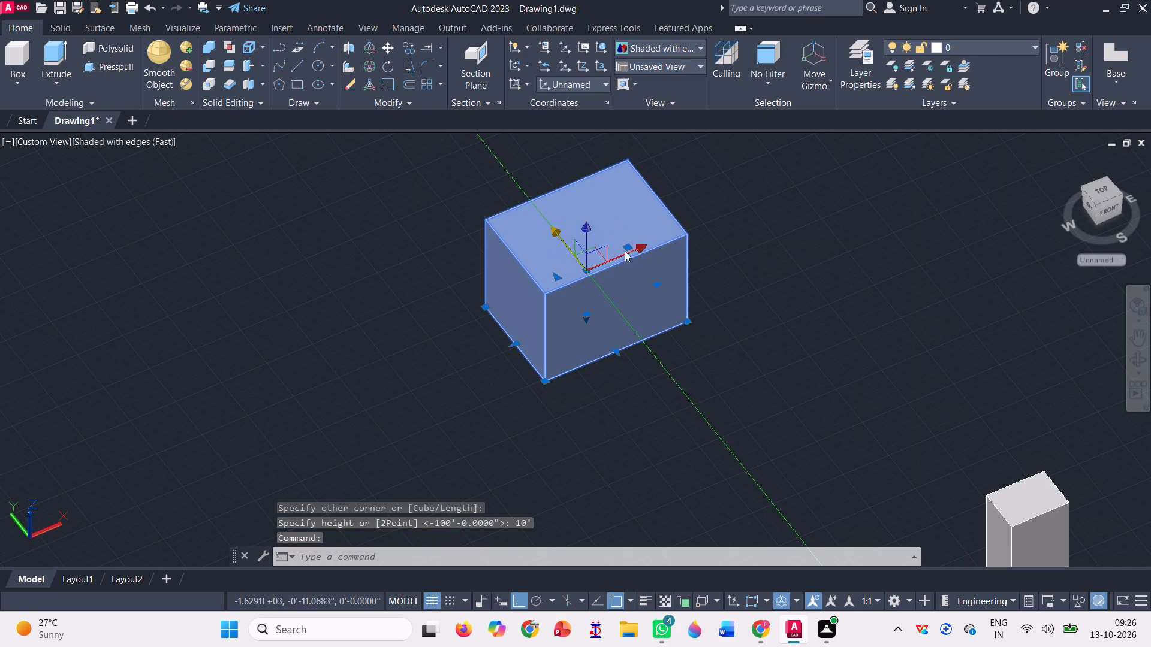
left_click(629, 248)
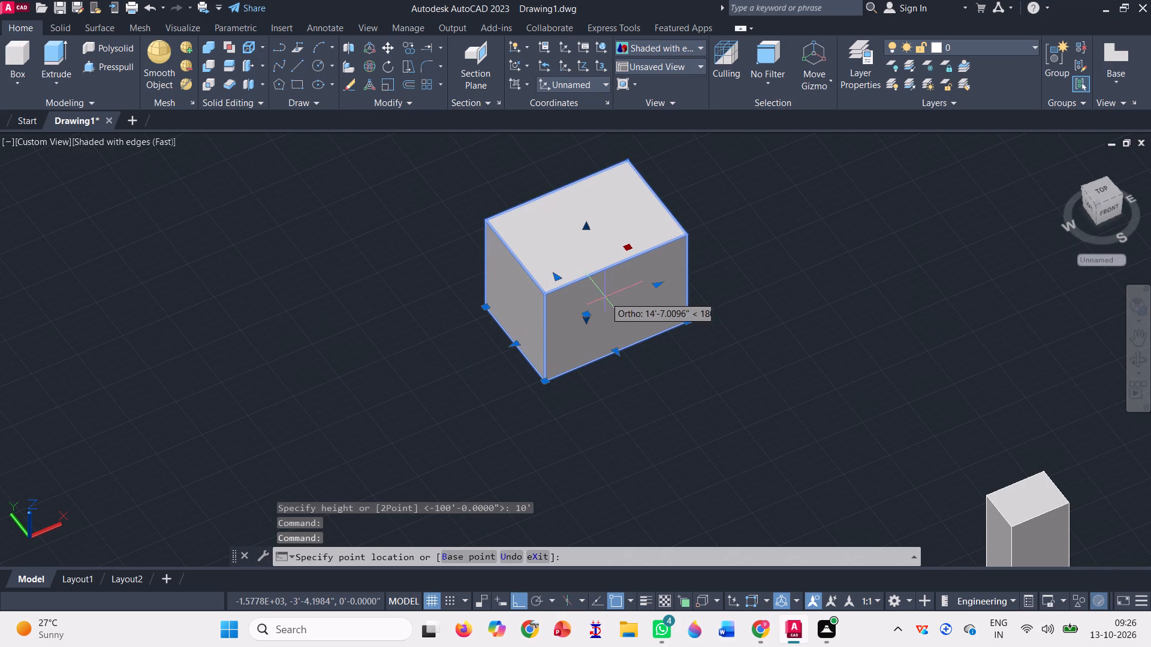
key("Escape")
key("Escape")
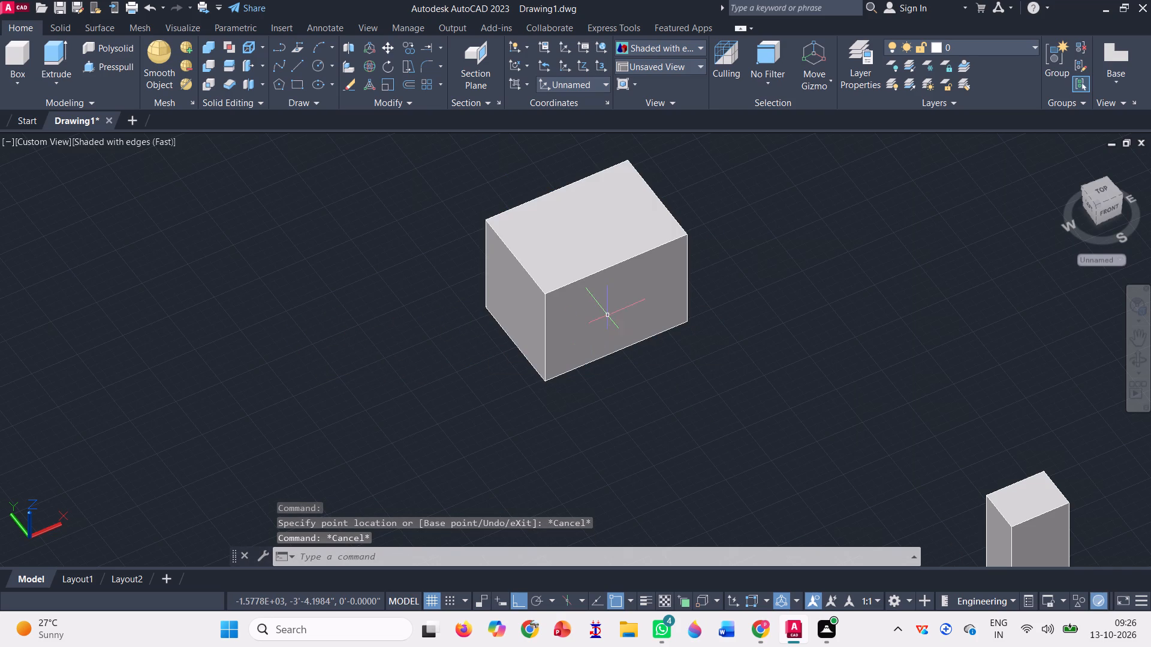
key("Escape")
Move the new box along the X axis, clear of the double-line room outline.
left_click(577, 288)
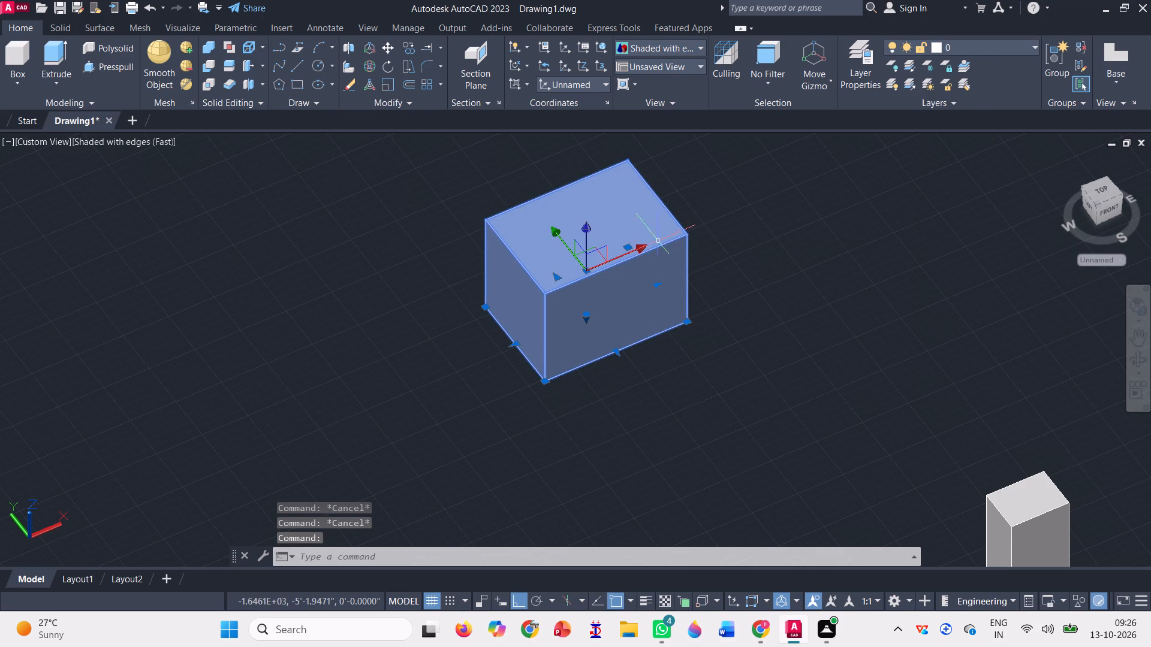
left_click_drag(644, 246, 586, 270)
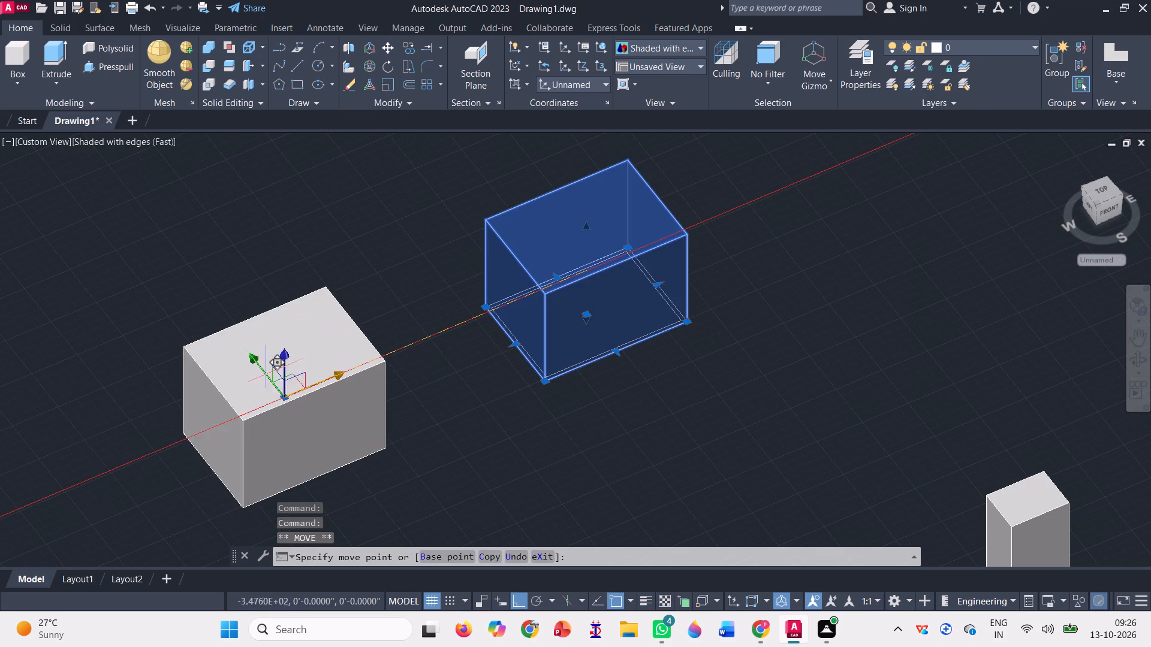
left_click(297, 365)
key("Escape")
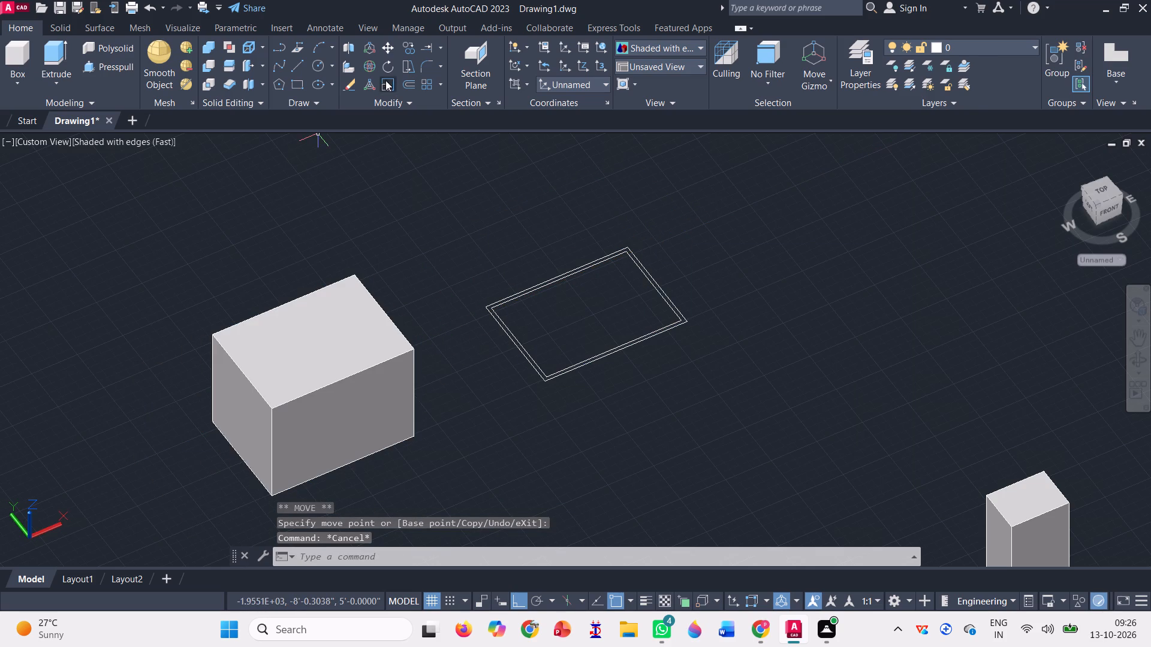
Move the double-line room outline onto the box's top face, matching its outer corner to the box's top corner.
left_click(386, 49)
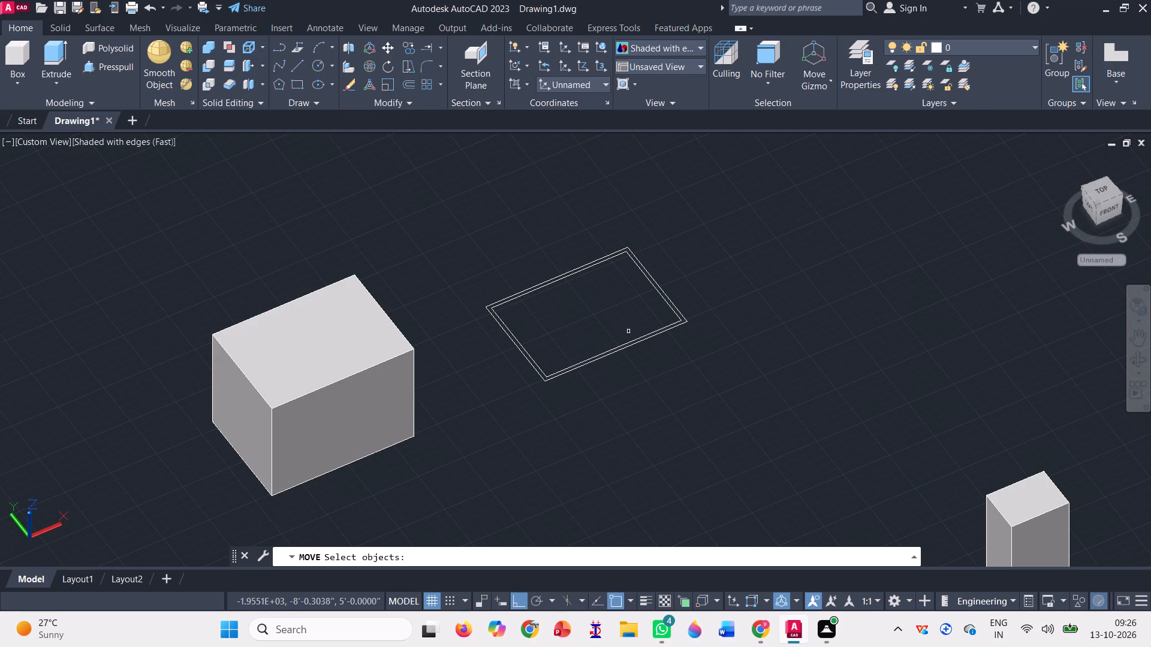
left_click(644, 364)
left_click(487, 280)
key("space")
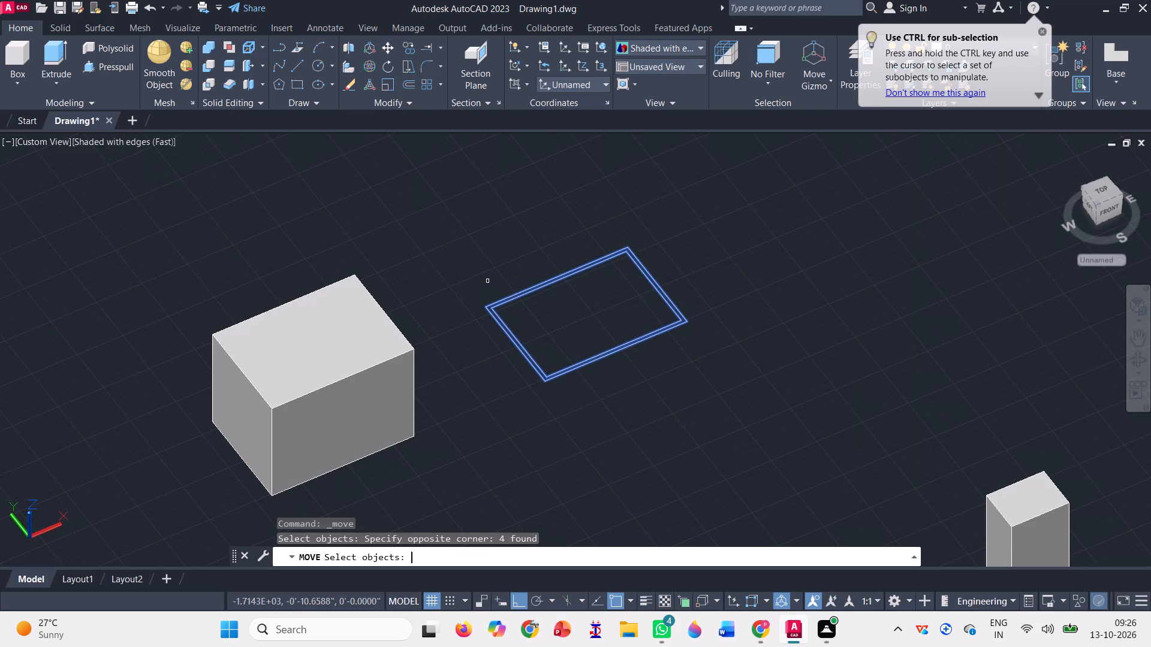
scroll(501, 303, "up", 3)
scroll(424, 328, "up", 2)
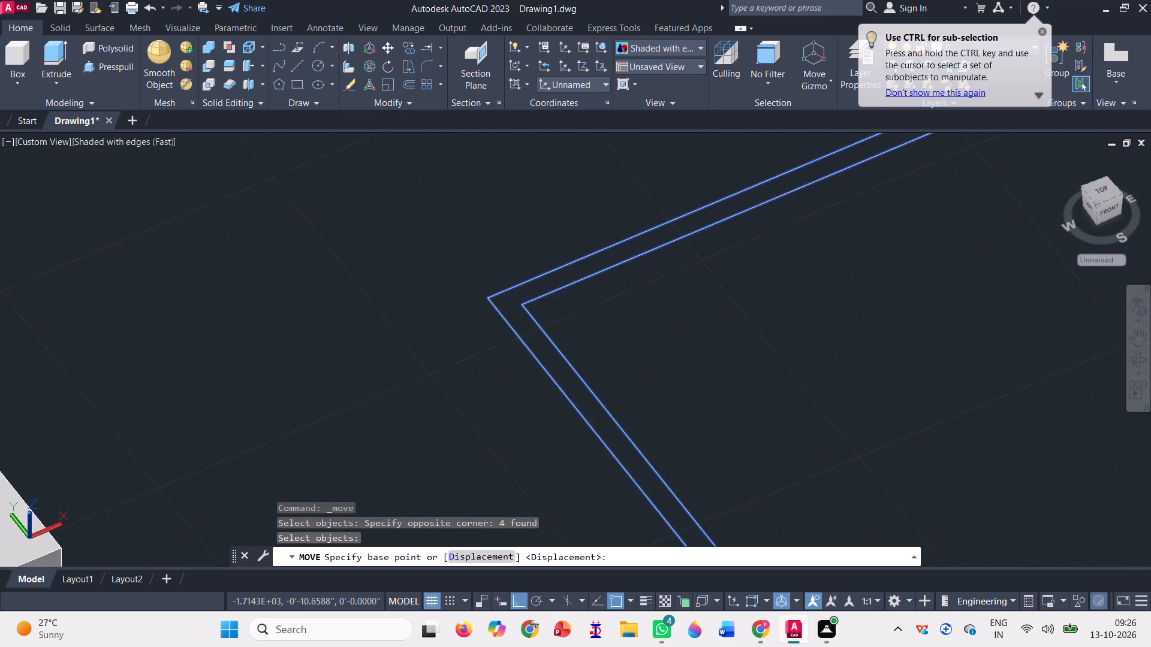
scroll(424, 328, "up", 1)
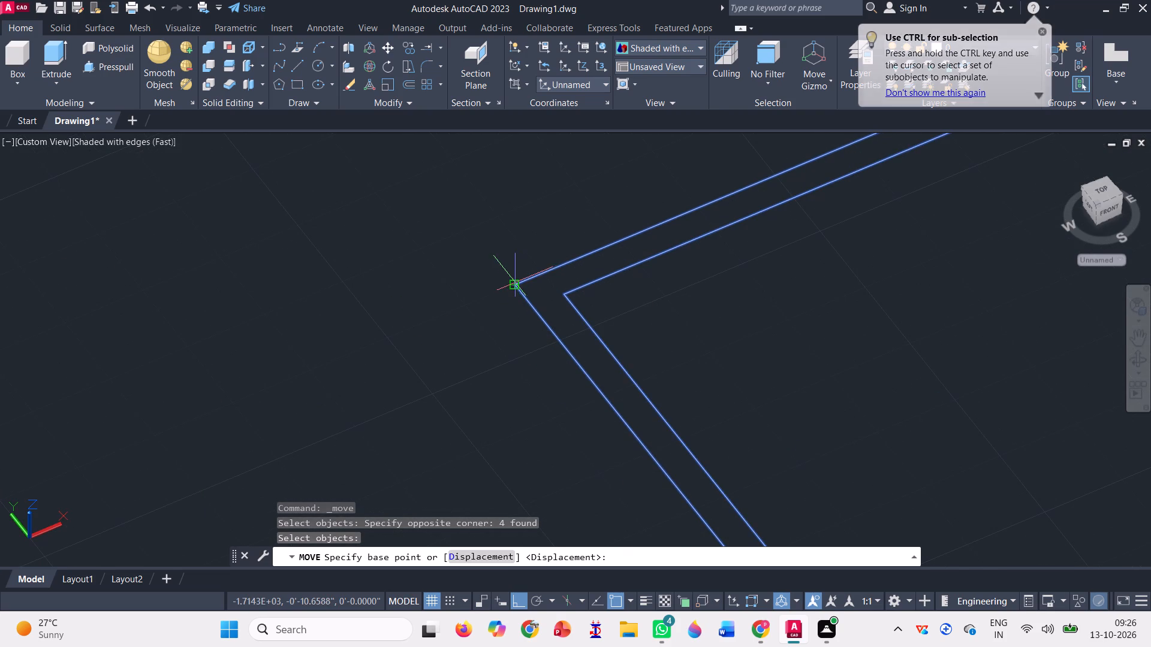
left_click(515, 282)
scroll(729, 186, "down", 5)
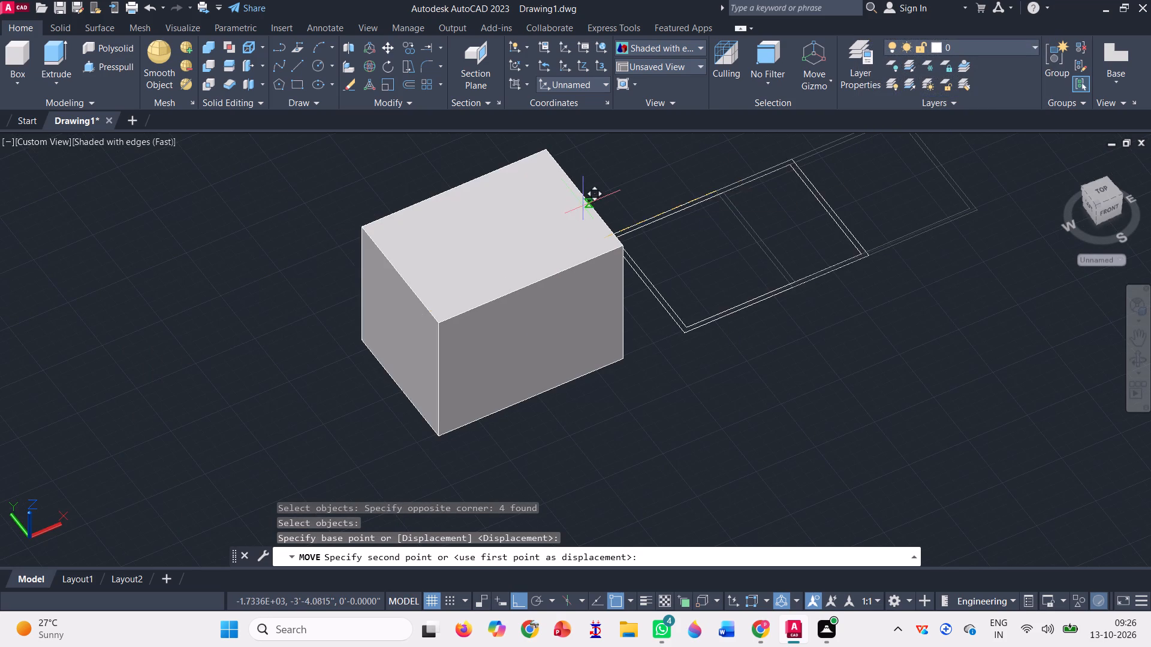
scroll(315, 246, "up", 3)
scroll(442, 187, "up", 2)
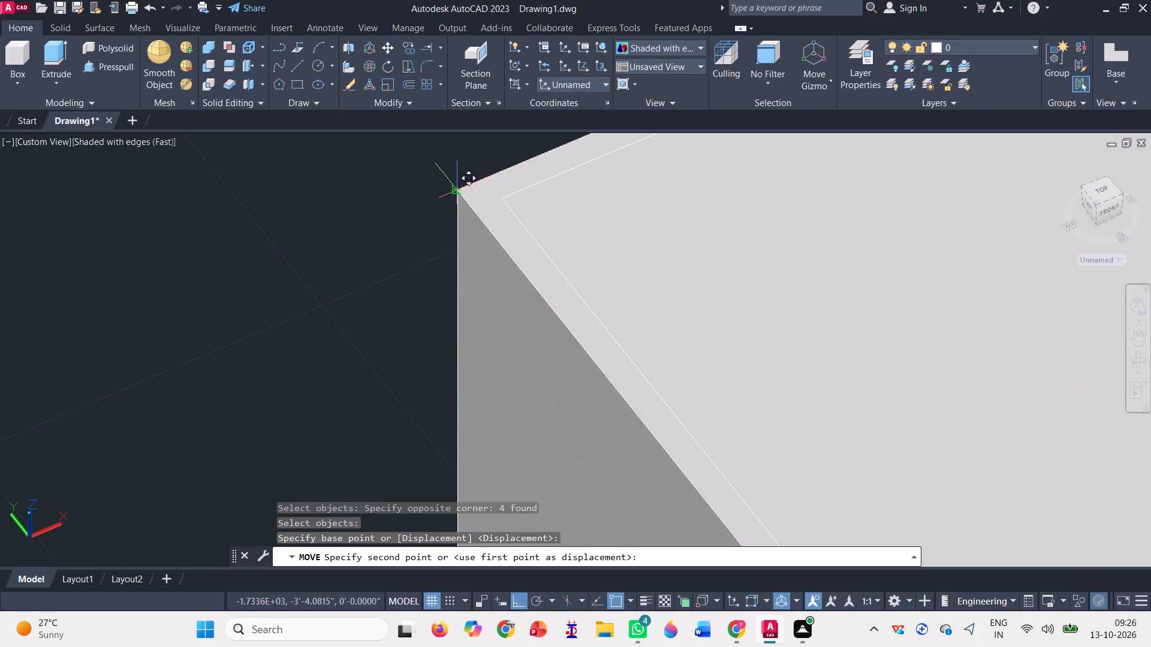
left_click(454, 187)
scroll(312, 268, "down", 2)
scroll(394, 303, "down", 2)
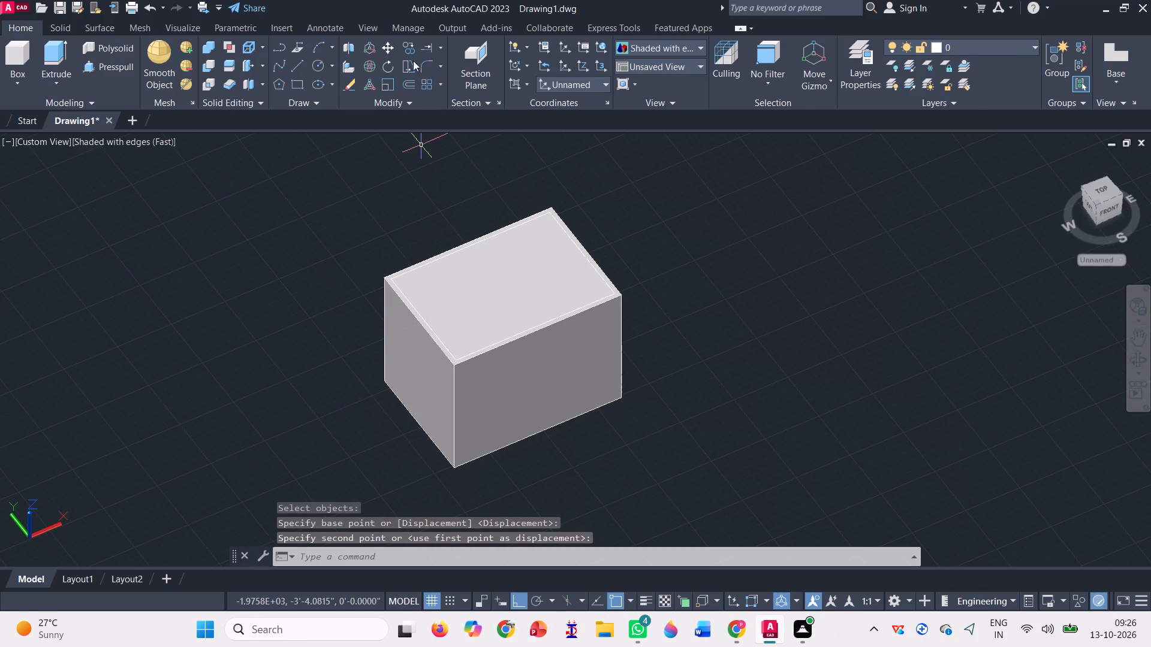
Presspull the area inside the inner outline on the box's top face by -10' to hollow out the room.
left_click(110, 61)
scroll(533, 407, "up", 1)
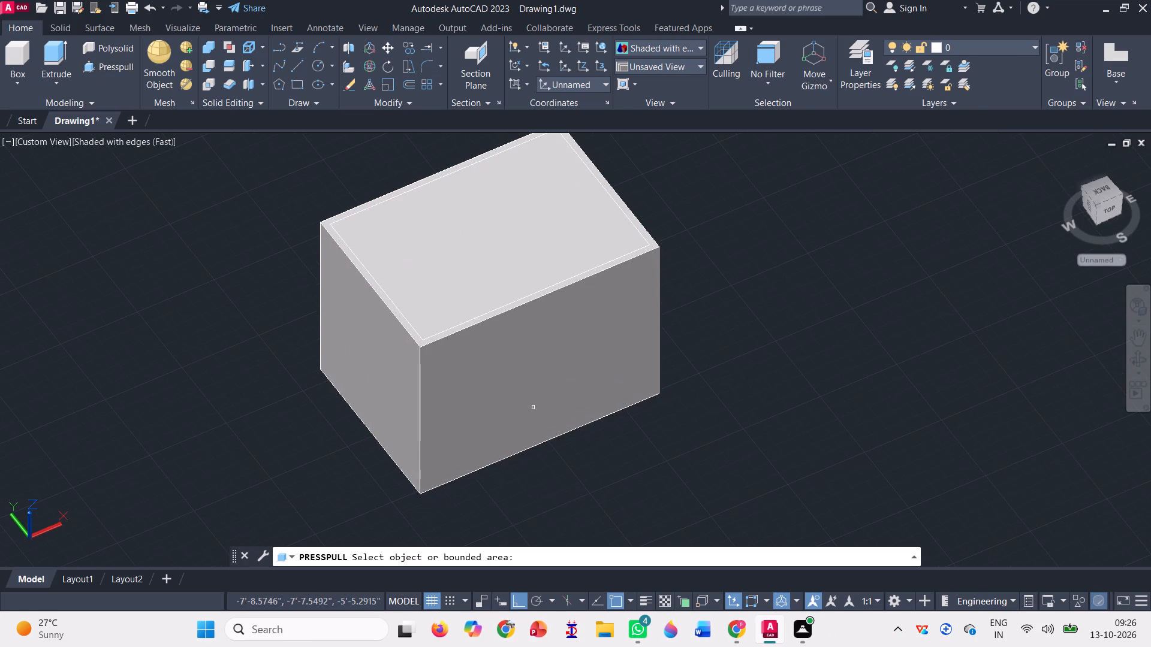
left_click(477, 194)
scroll(477, 193, "down", 3)
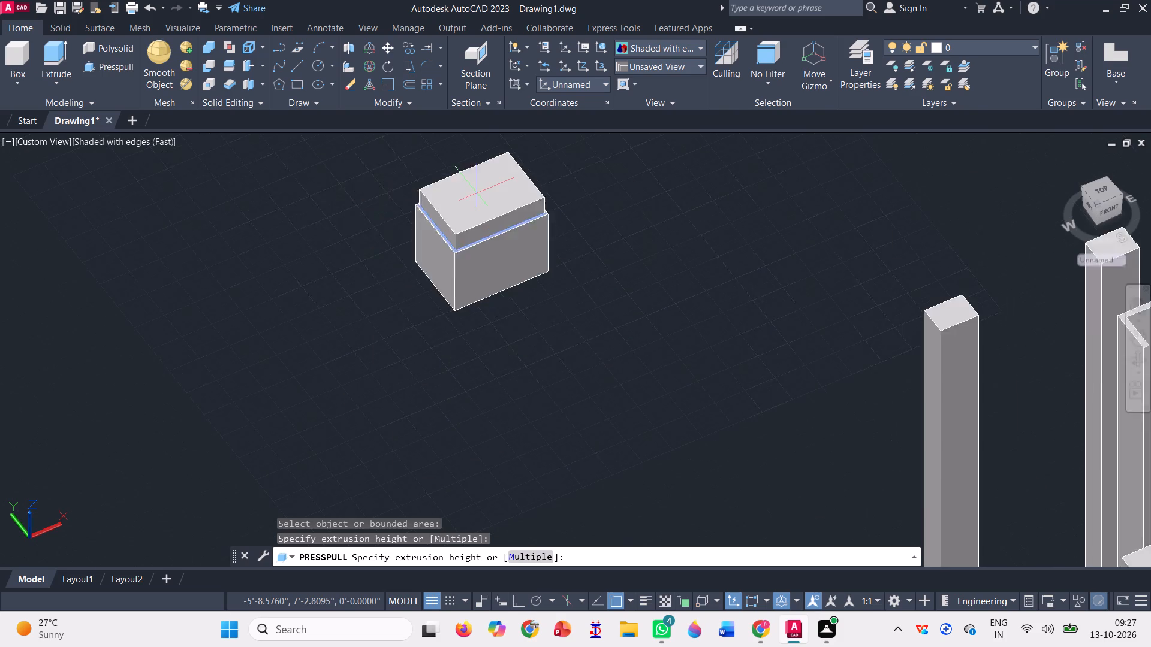
type("-10'")
key("Return")
scroll(519, 329, "down", 1)
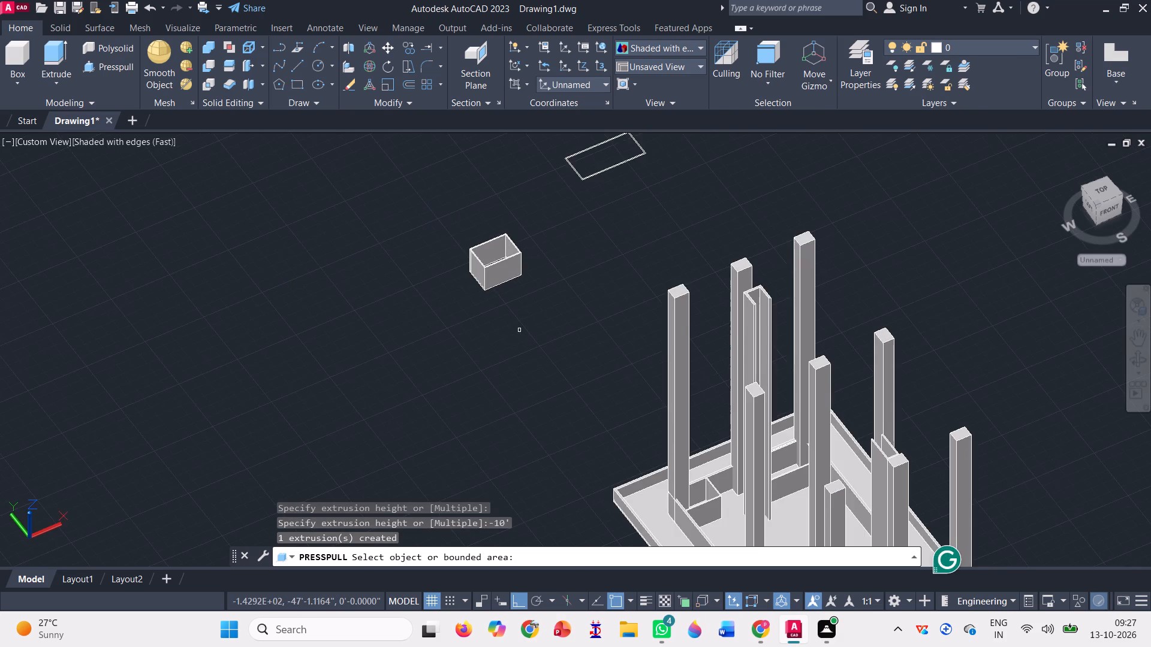
scroll(509, 332, "down", 1)
scroll(571, 162, "up", 2)
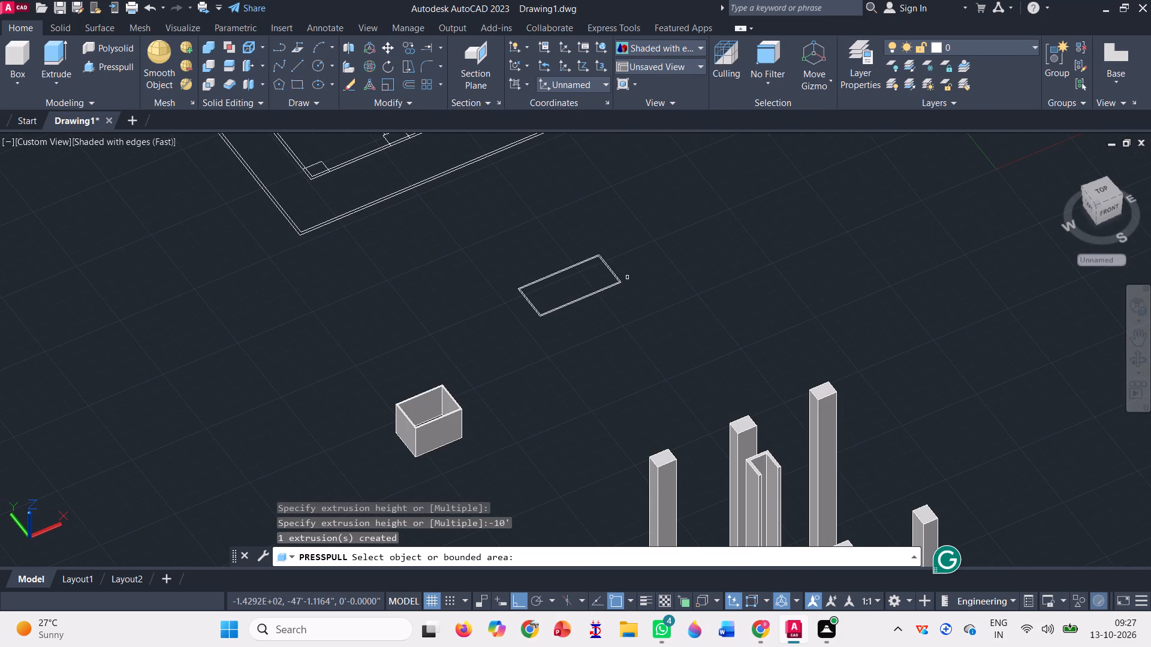
key("Escape")
Create a 10' high box over the longer double-line rectangular outline, spanning its opposite outer corners.
left_click(21, 55)
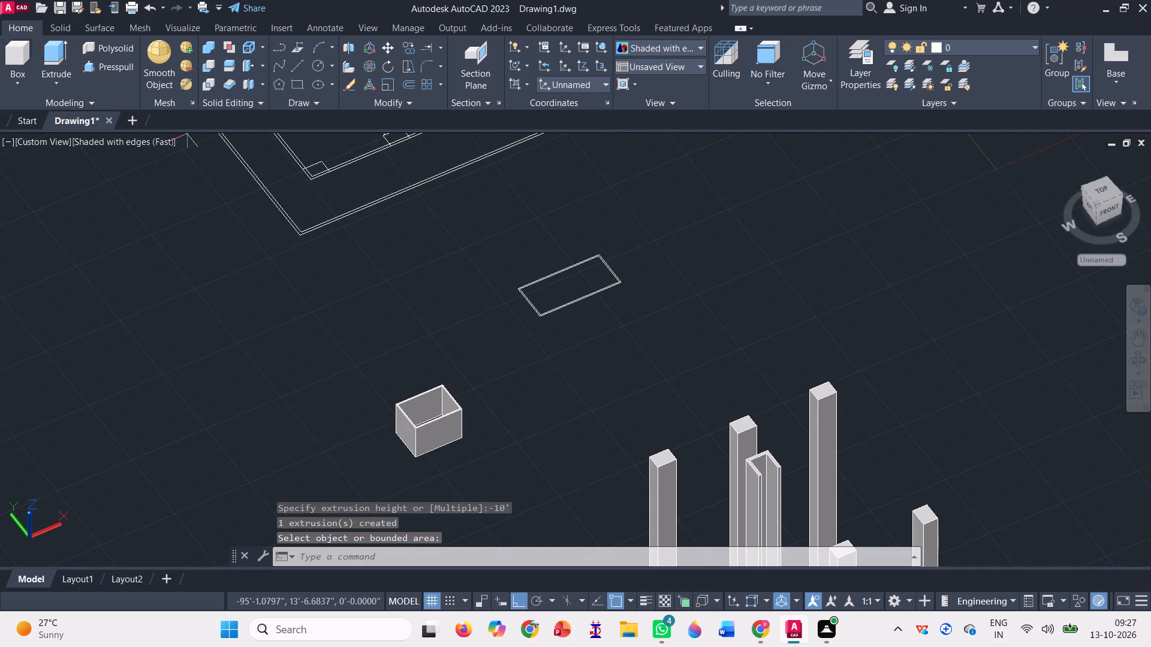
scroll(698, 237, "up", 2)
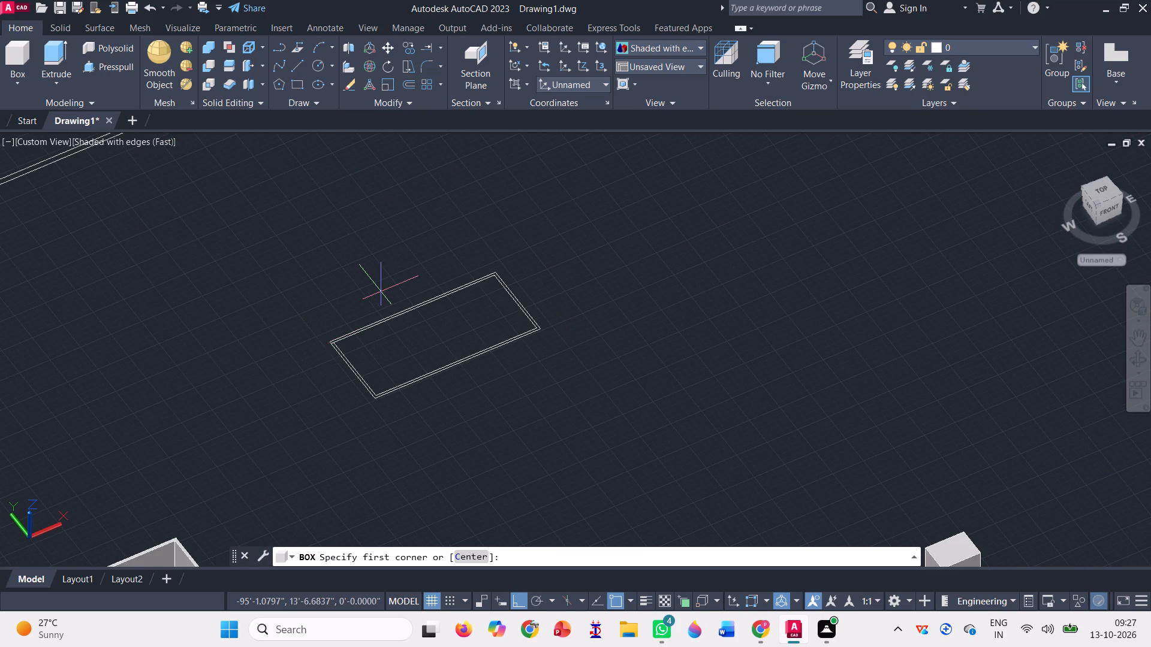
scroll(381, 291, "up", 1)
scroll(337, 353, "up", 2)
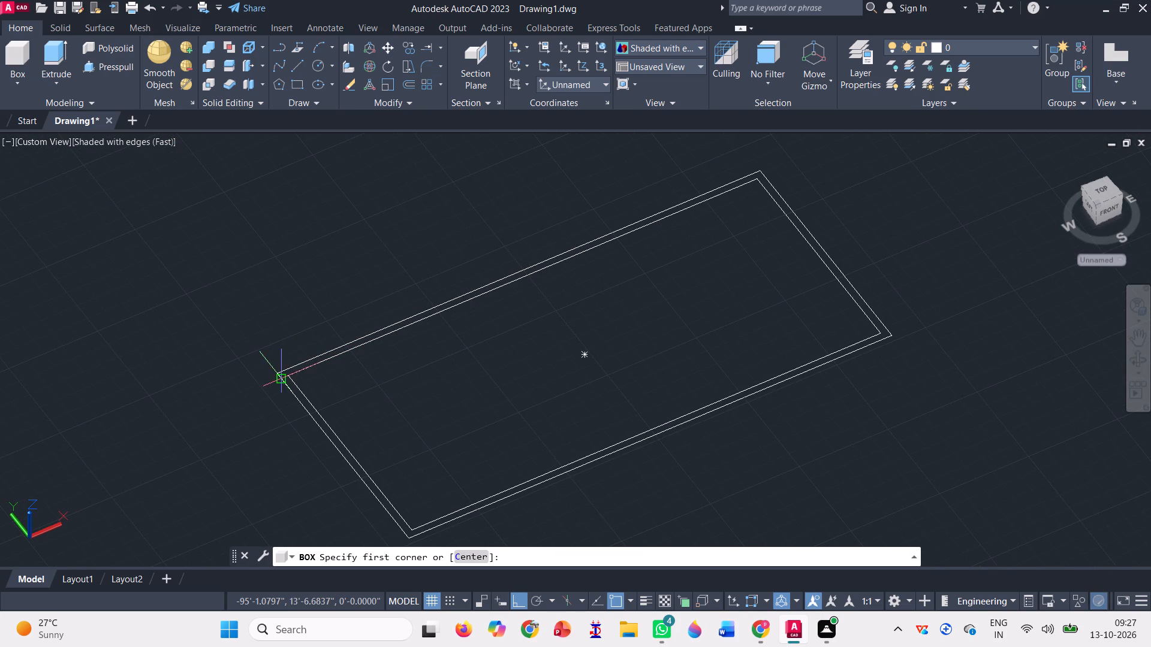
scroll(276, 371, "up", 3)
left_click(276, 371)
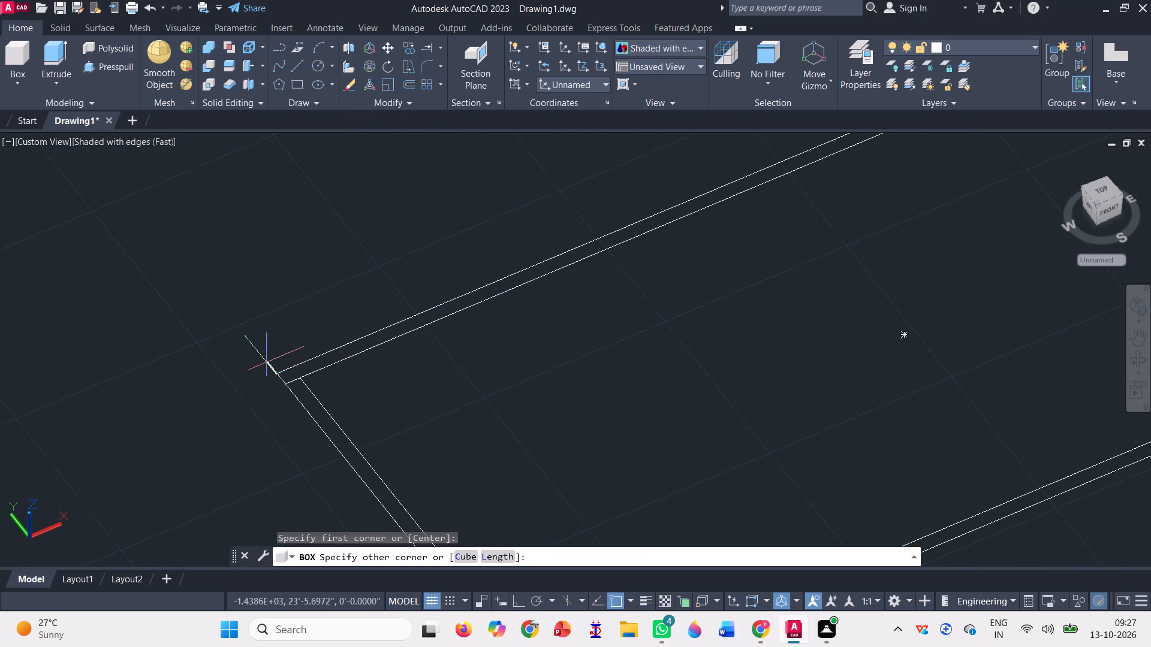
scroll(266, 362, "down", 2)
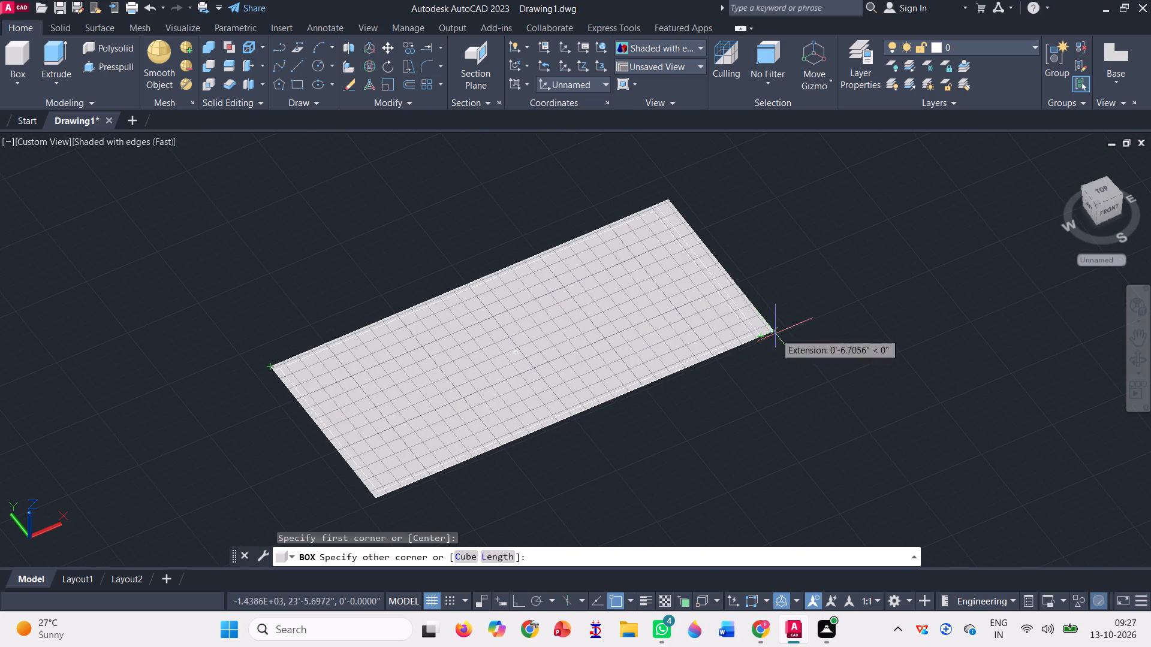
scroll(775, 333, "up", 3)
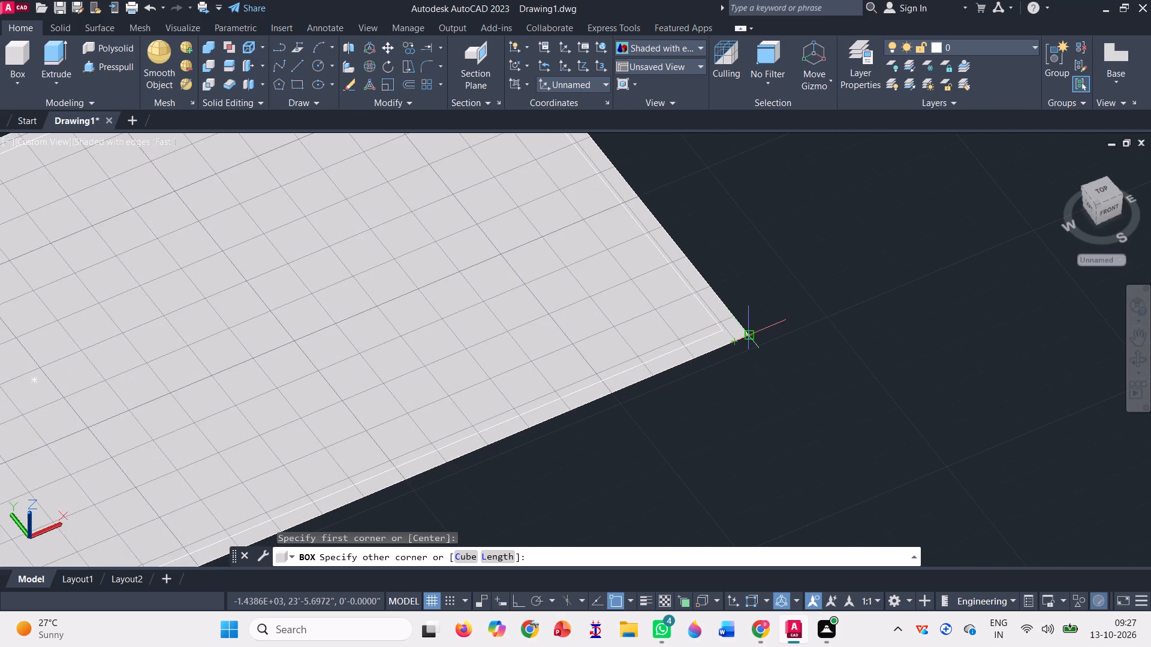
left_click(752, 332)
scroll(752, 332, "down", 5)
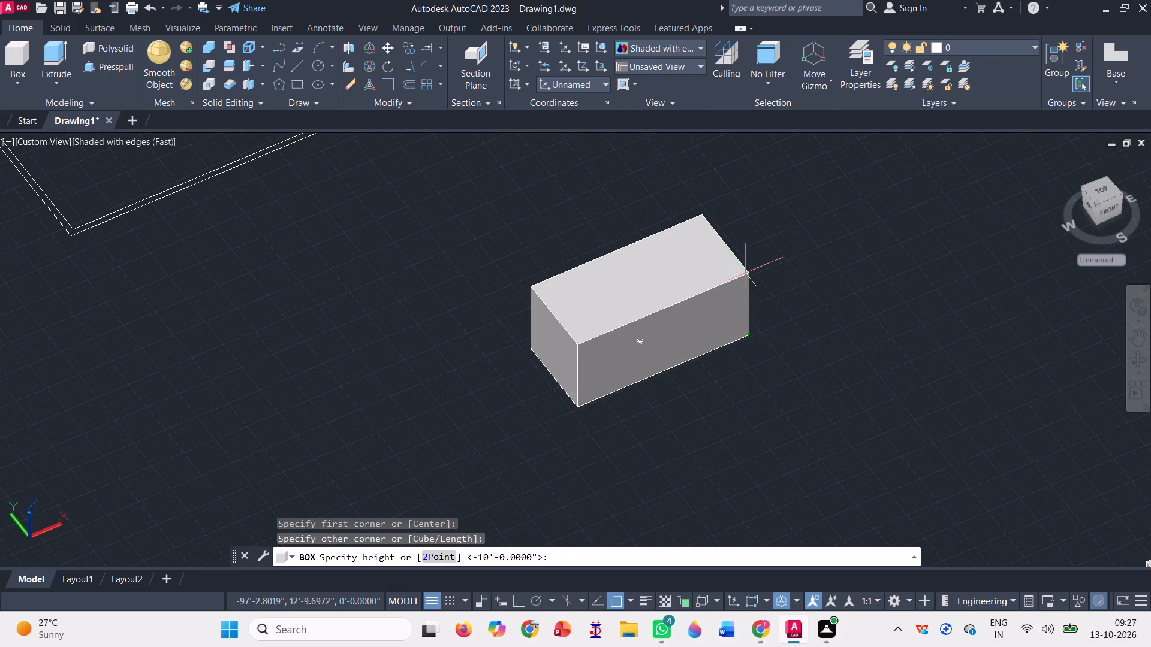
type("10'")
key("Return")
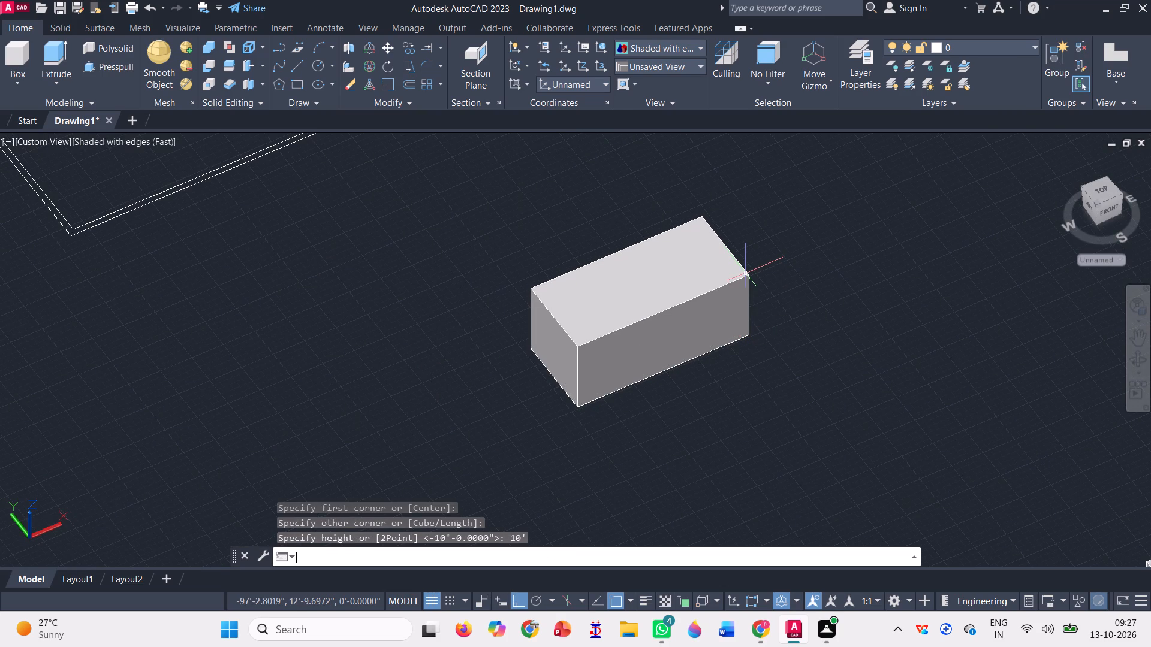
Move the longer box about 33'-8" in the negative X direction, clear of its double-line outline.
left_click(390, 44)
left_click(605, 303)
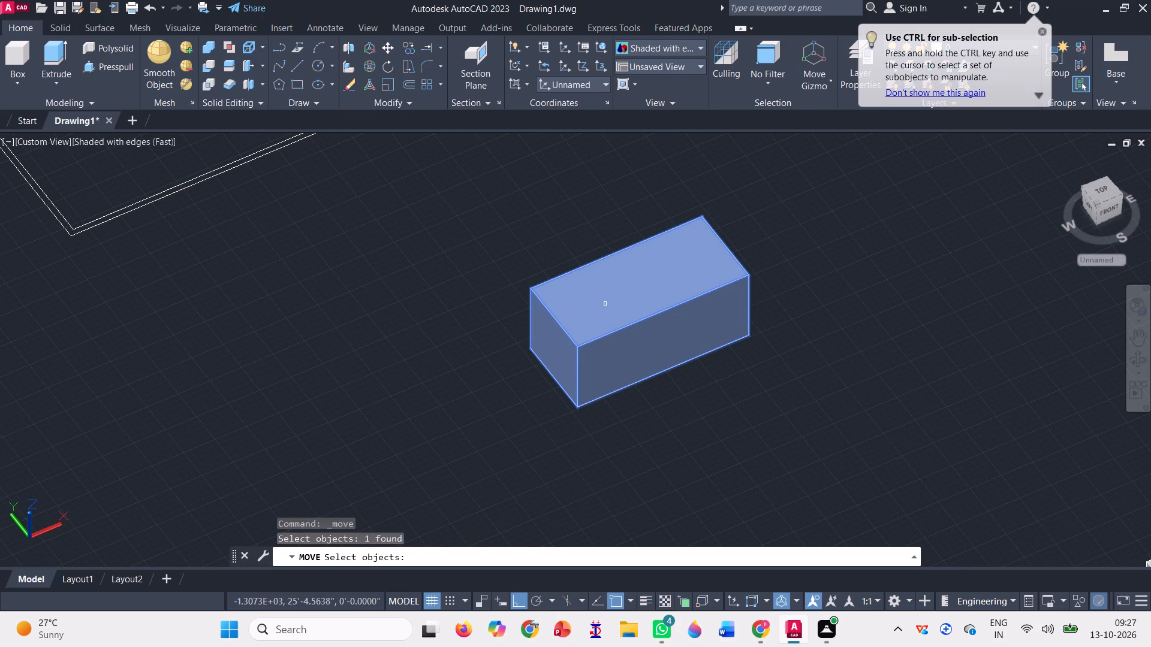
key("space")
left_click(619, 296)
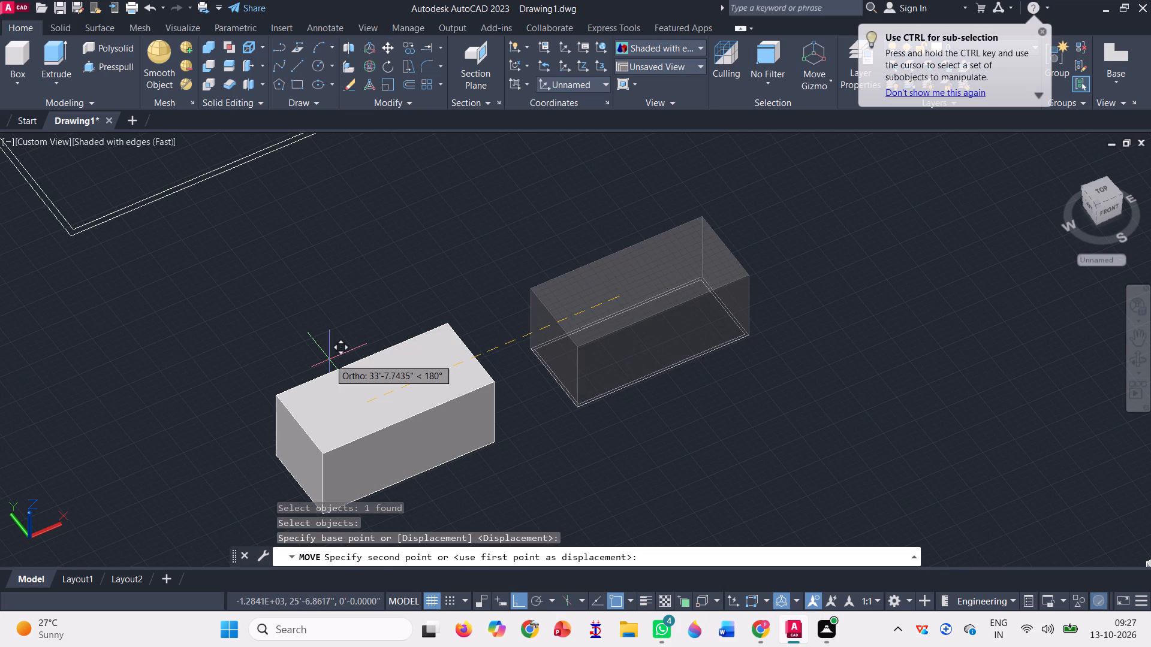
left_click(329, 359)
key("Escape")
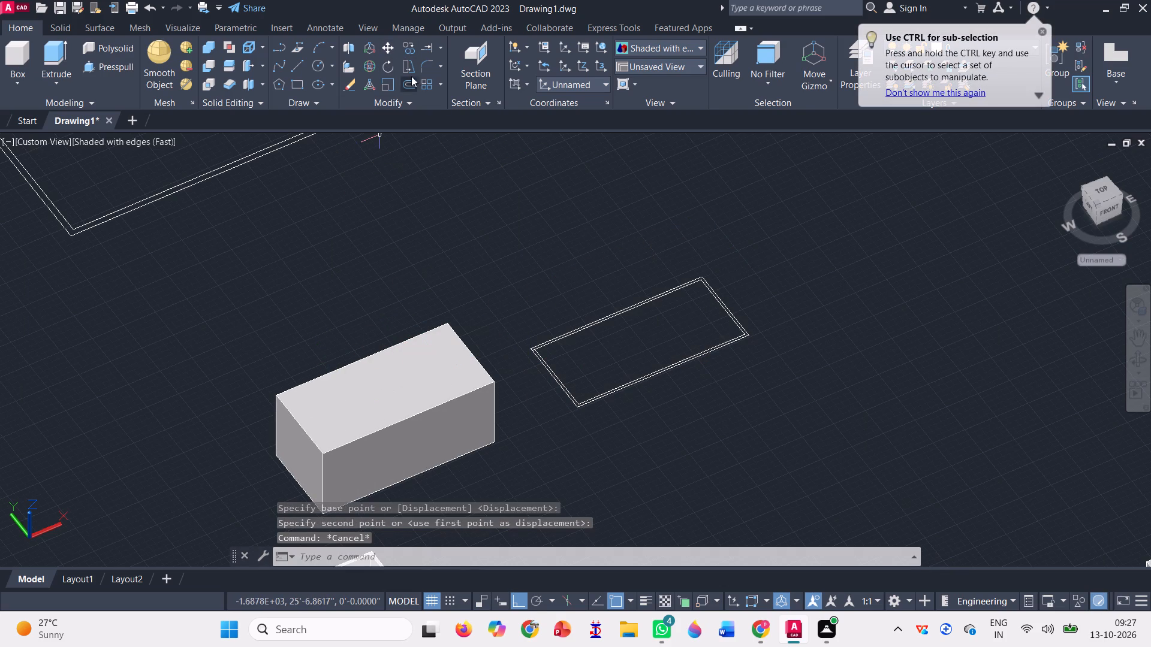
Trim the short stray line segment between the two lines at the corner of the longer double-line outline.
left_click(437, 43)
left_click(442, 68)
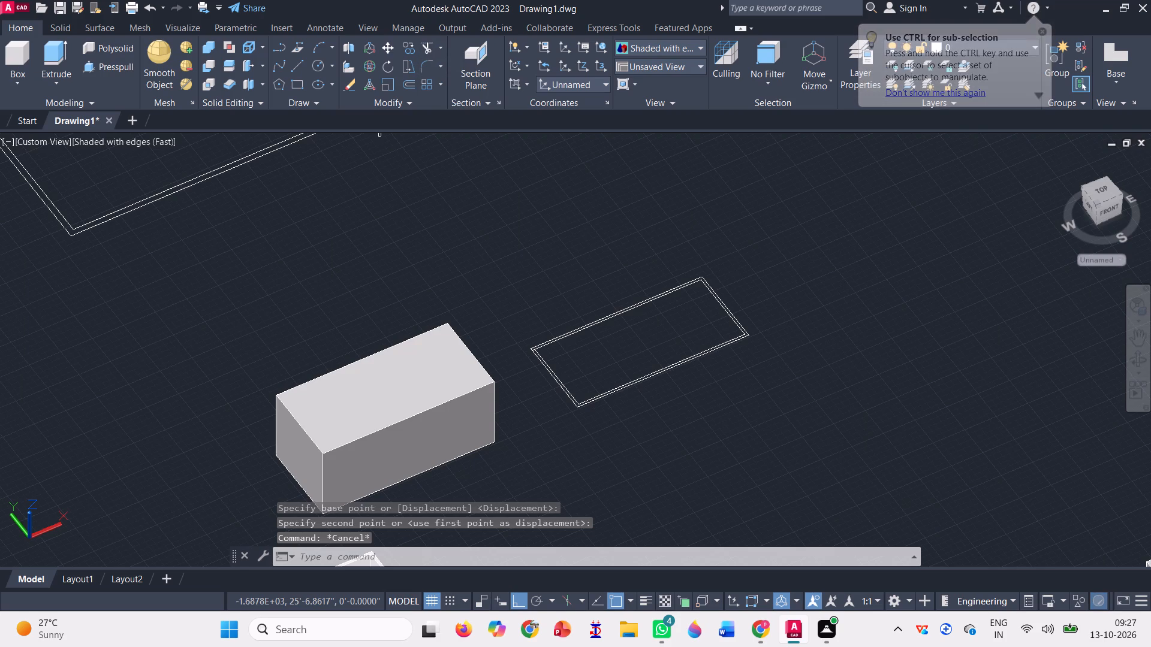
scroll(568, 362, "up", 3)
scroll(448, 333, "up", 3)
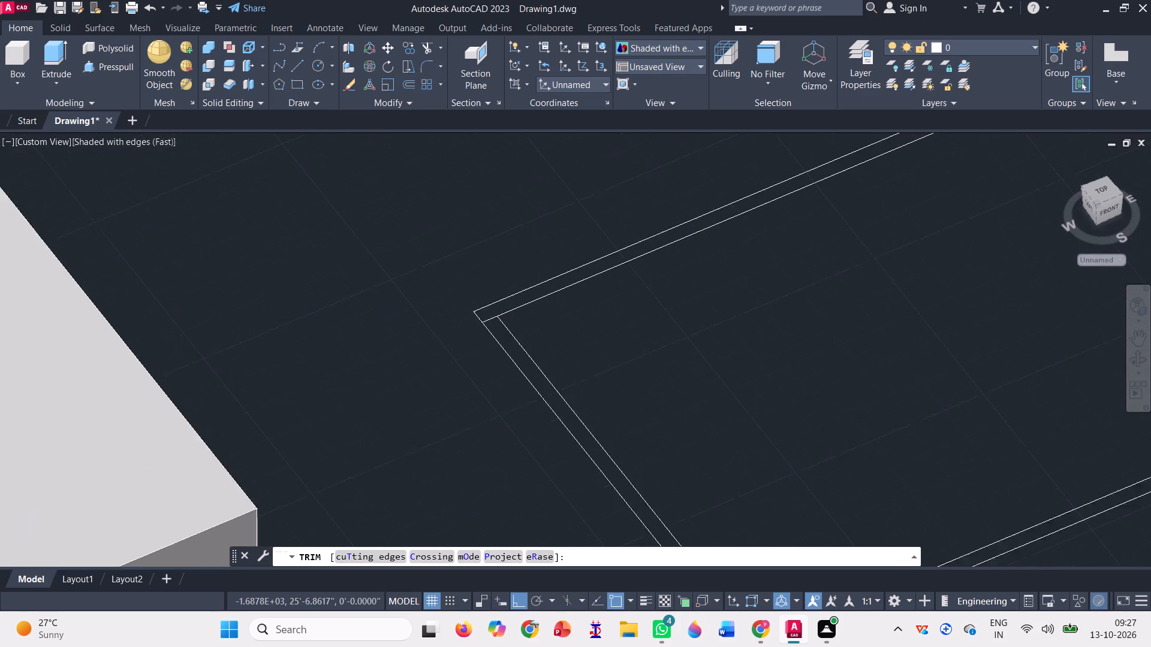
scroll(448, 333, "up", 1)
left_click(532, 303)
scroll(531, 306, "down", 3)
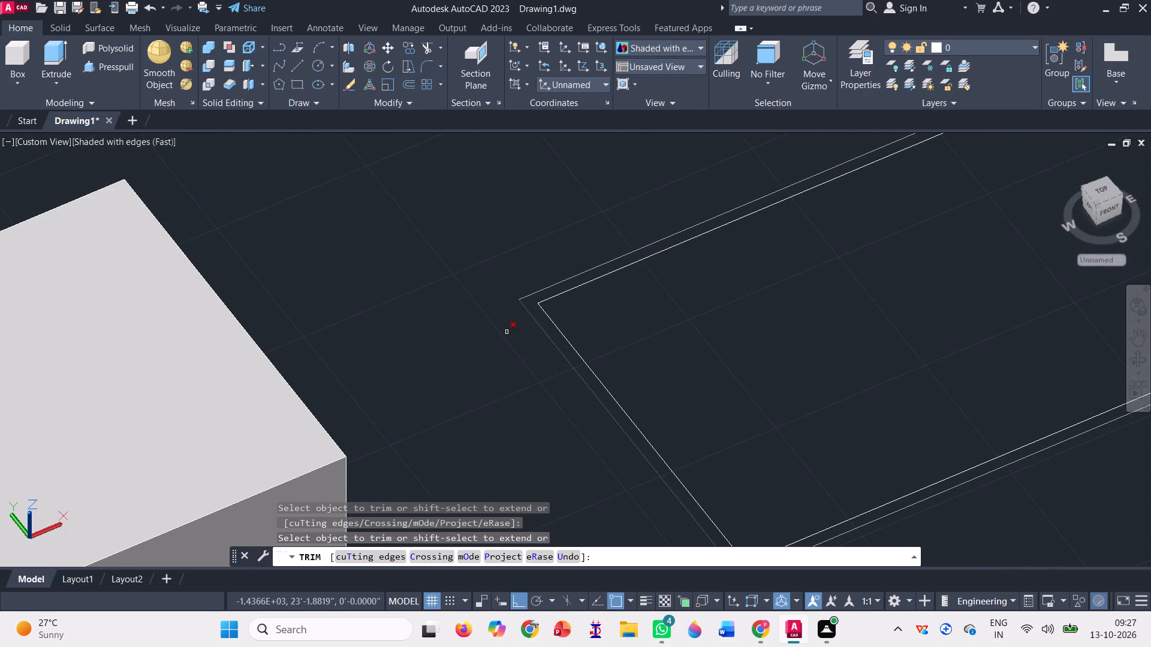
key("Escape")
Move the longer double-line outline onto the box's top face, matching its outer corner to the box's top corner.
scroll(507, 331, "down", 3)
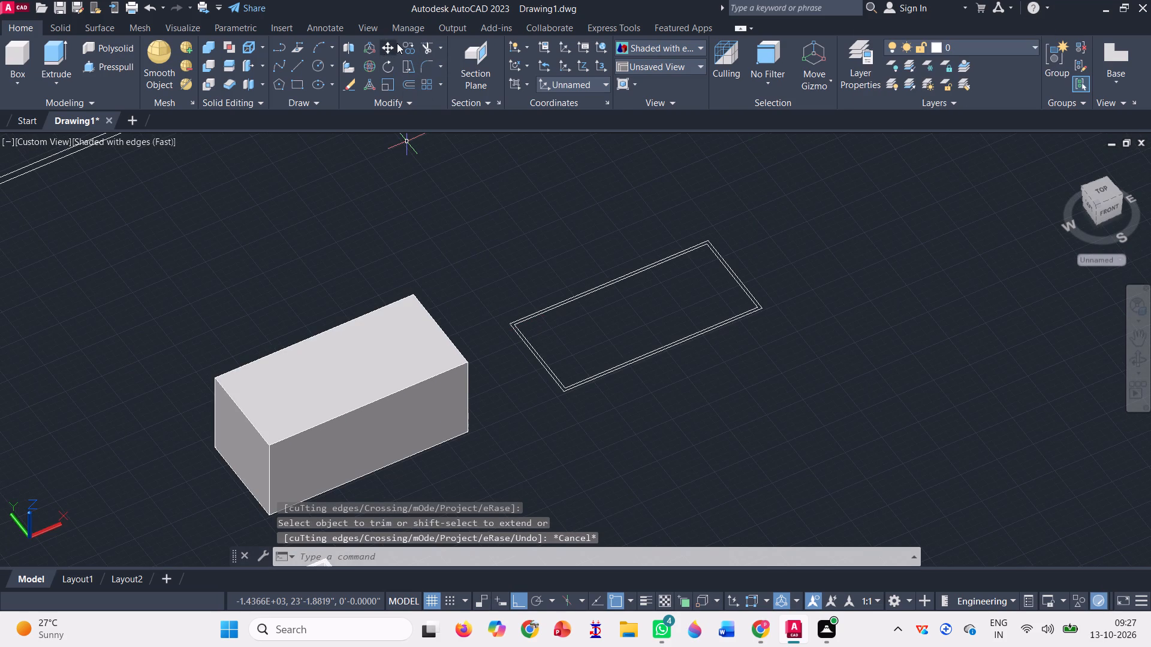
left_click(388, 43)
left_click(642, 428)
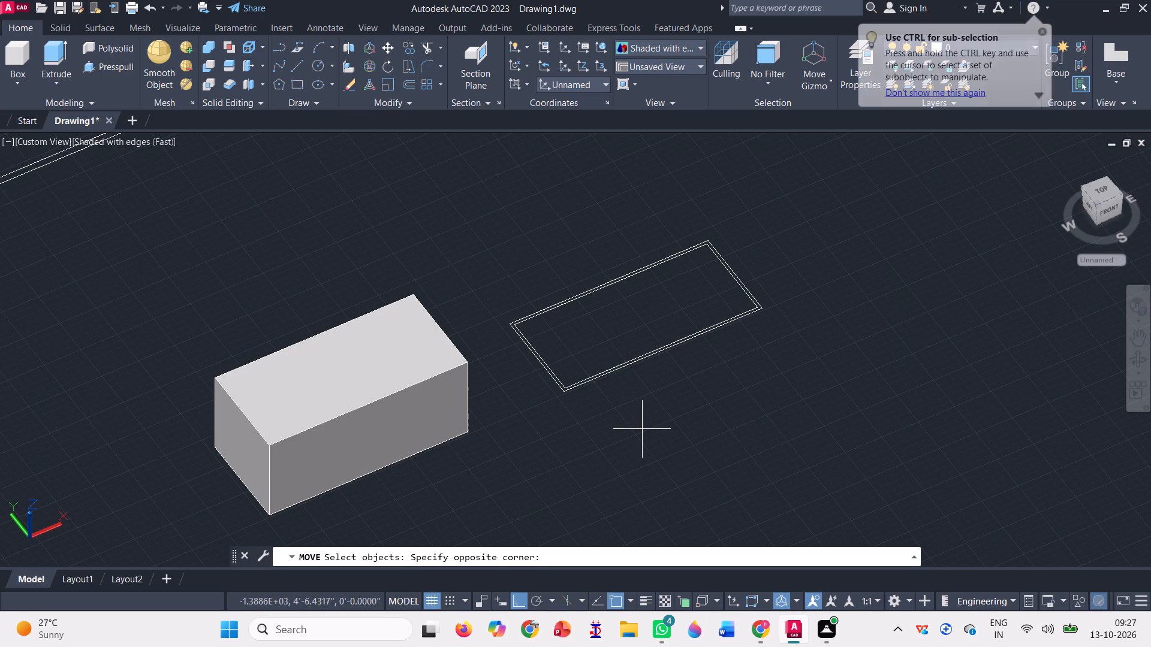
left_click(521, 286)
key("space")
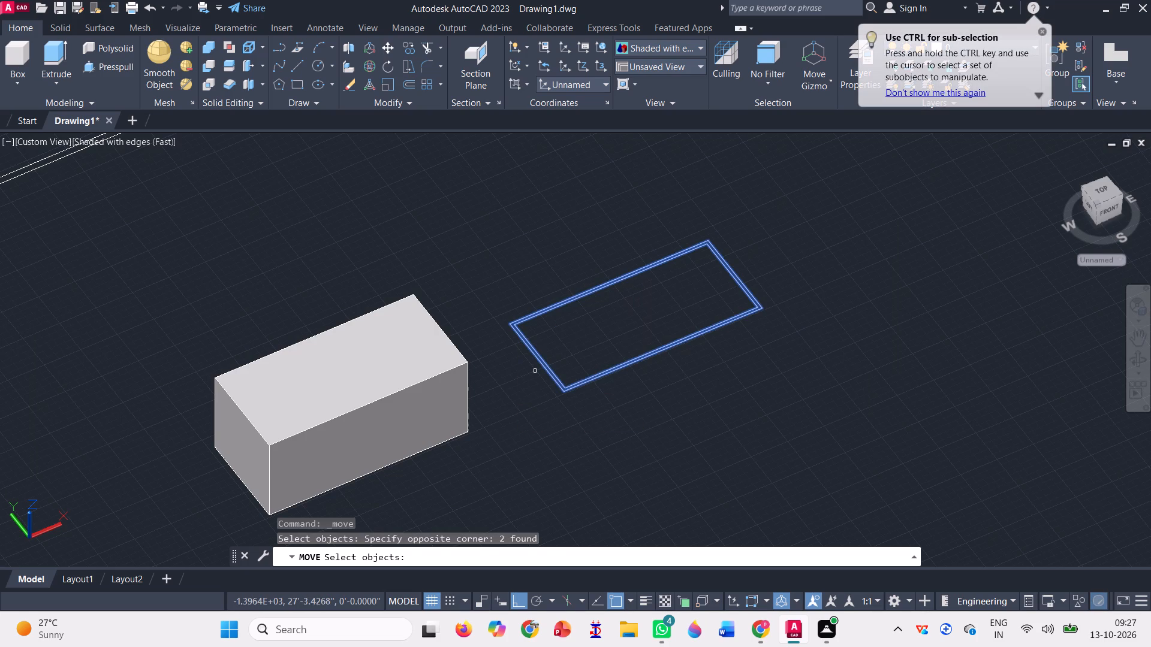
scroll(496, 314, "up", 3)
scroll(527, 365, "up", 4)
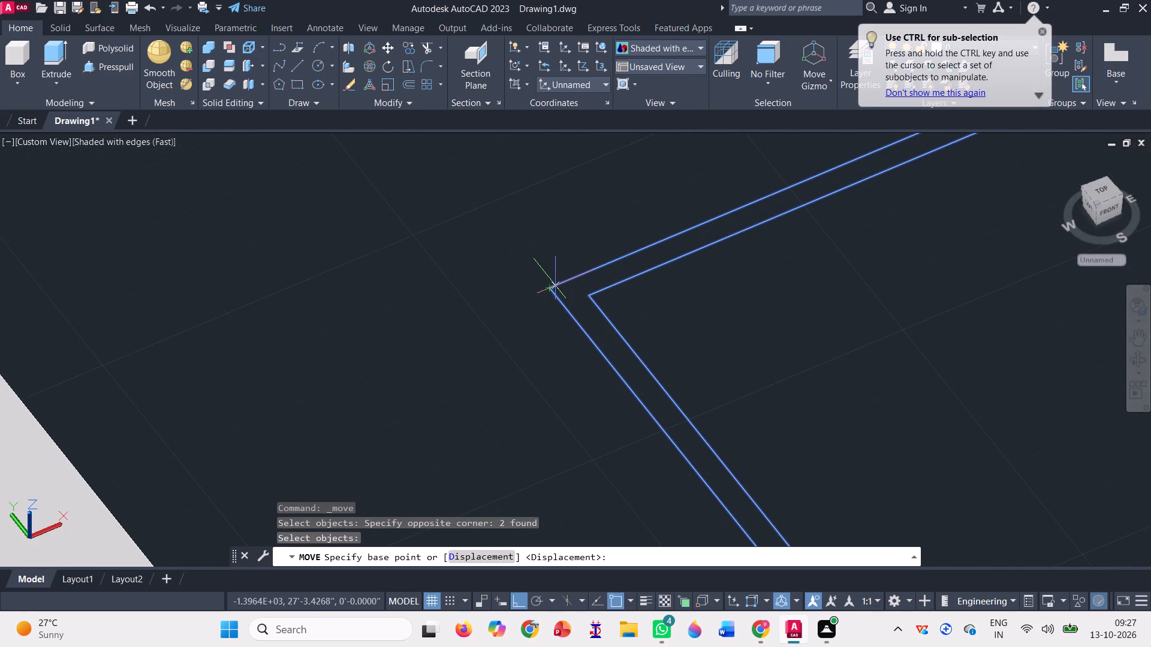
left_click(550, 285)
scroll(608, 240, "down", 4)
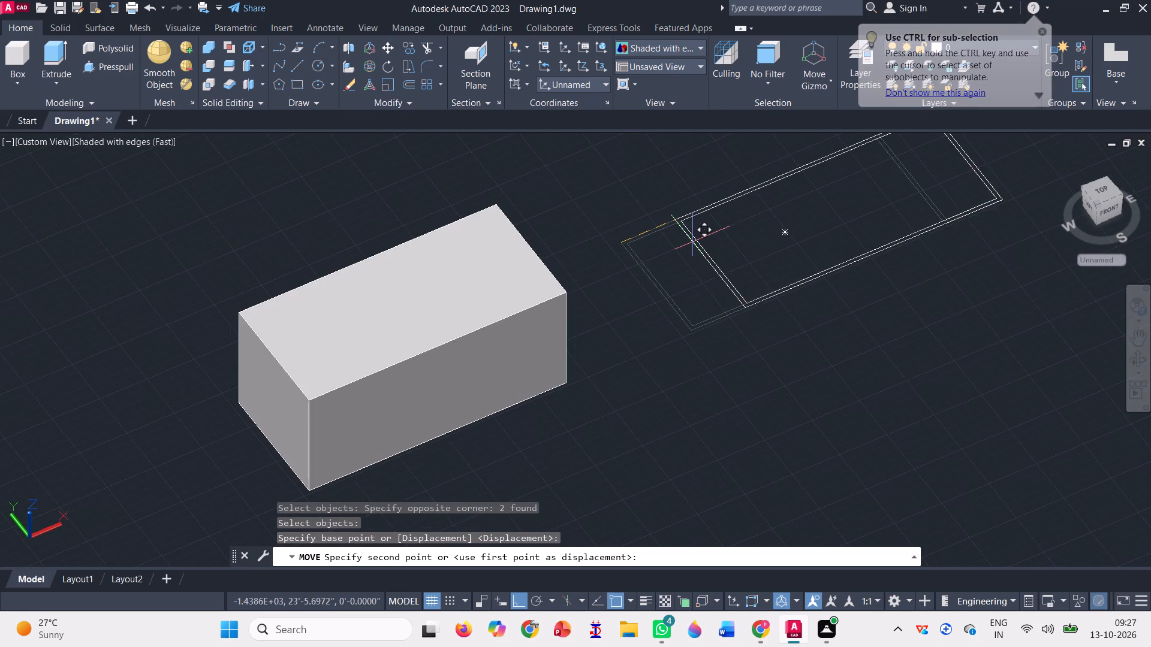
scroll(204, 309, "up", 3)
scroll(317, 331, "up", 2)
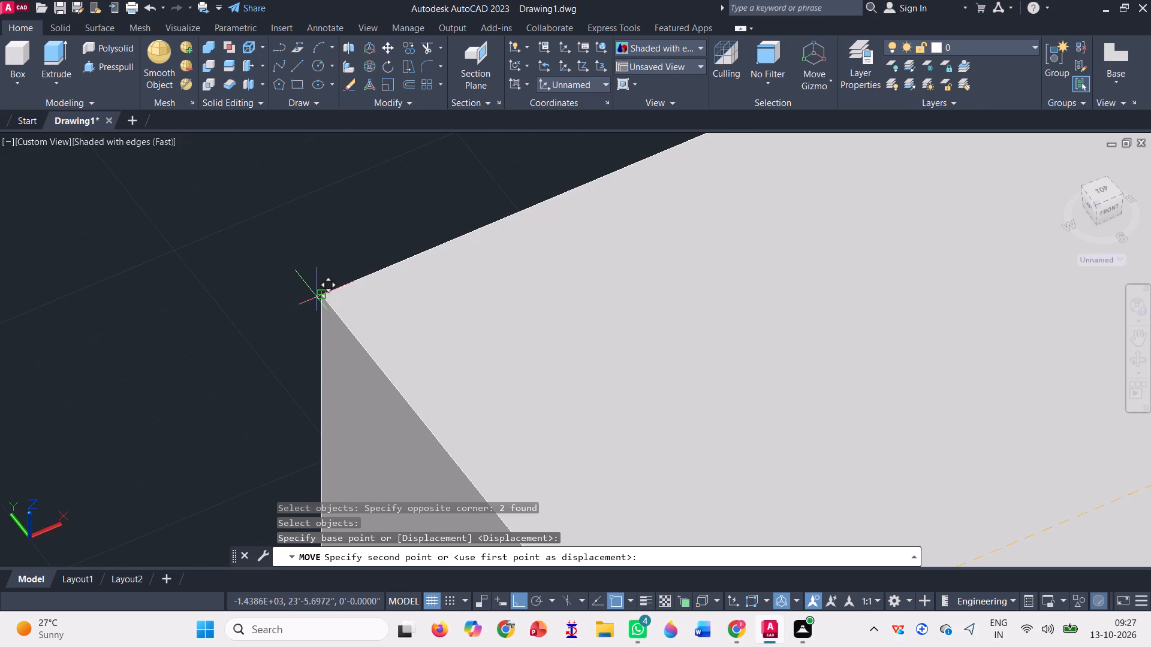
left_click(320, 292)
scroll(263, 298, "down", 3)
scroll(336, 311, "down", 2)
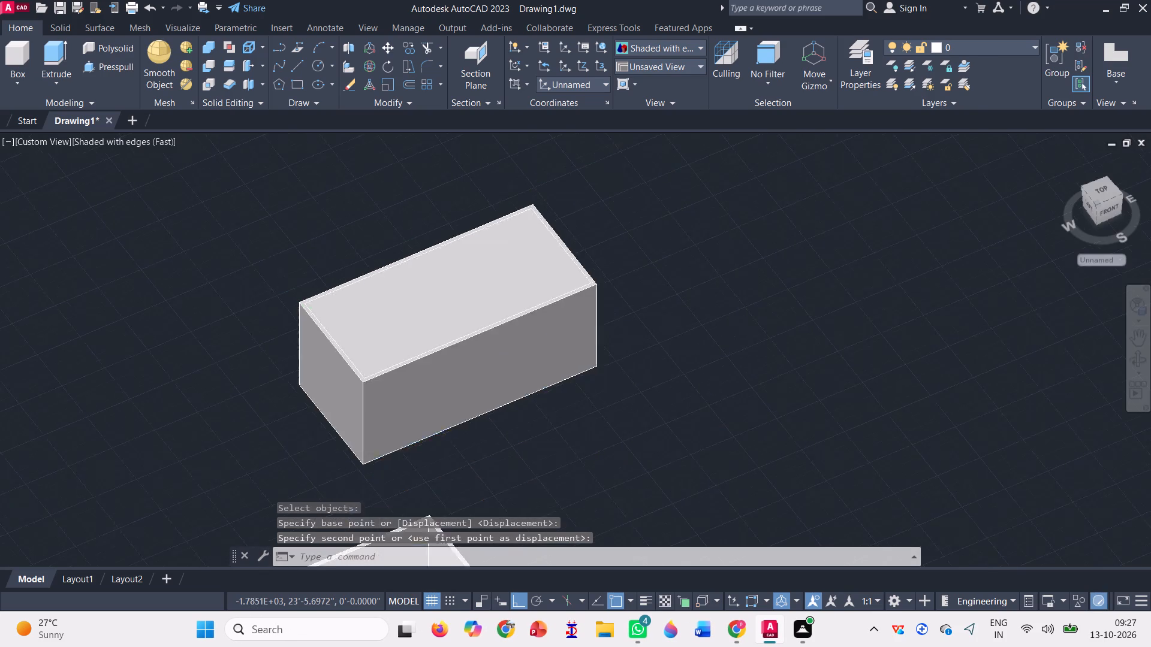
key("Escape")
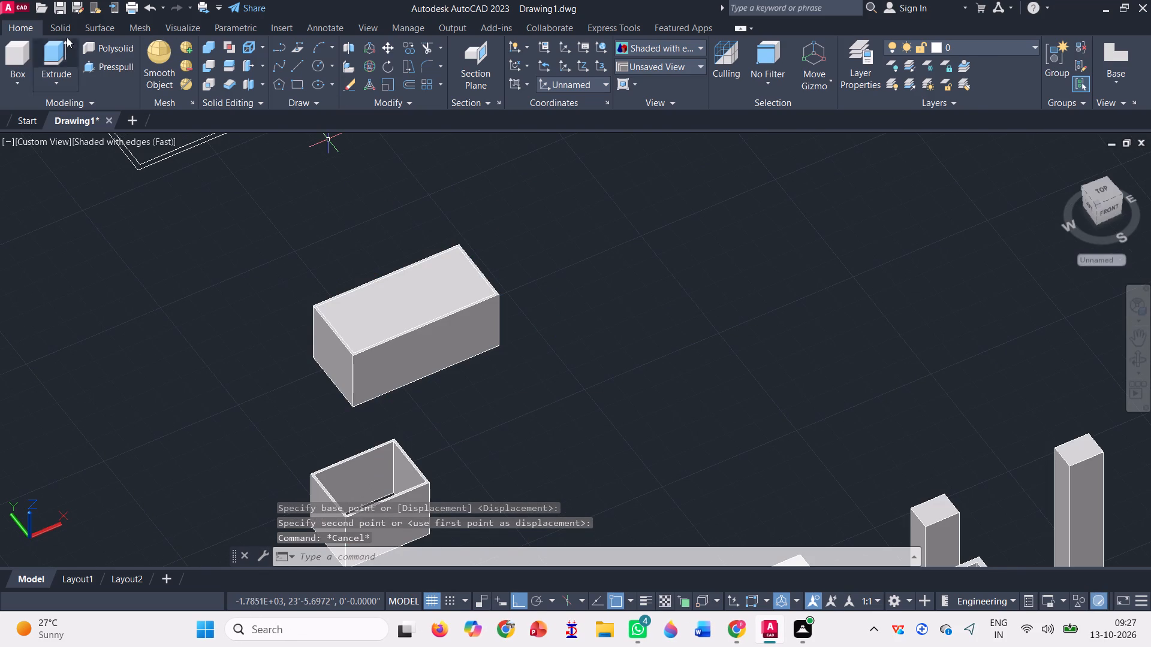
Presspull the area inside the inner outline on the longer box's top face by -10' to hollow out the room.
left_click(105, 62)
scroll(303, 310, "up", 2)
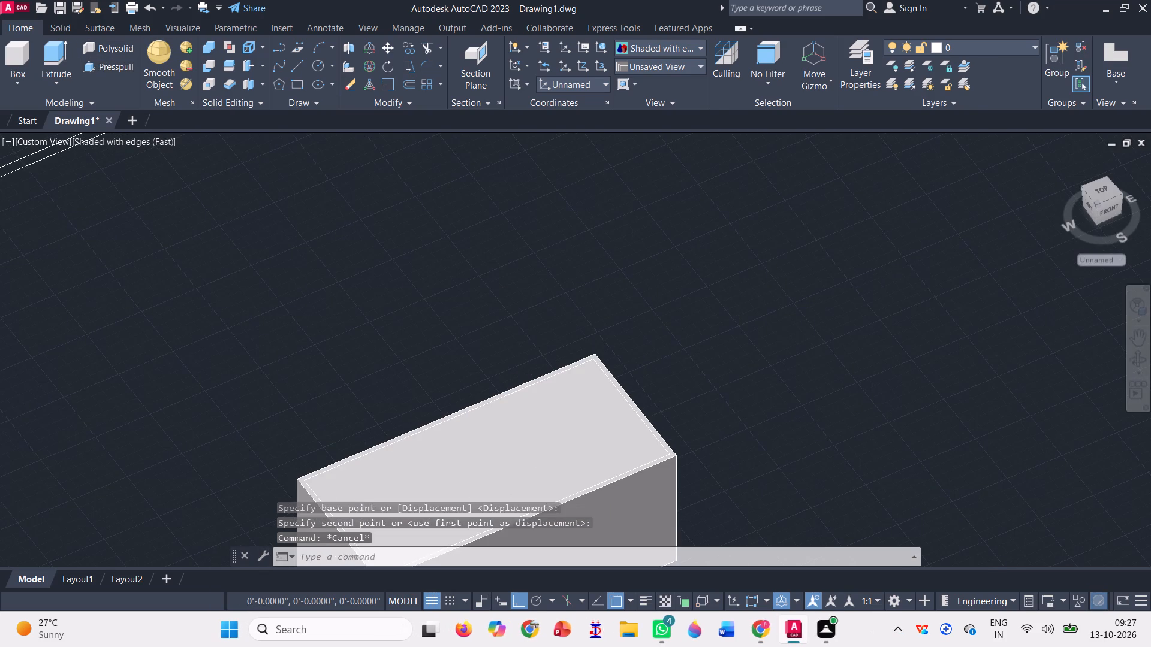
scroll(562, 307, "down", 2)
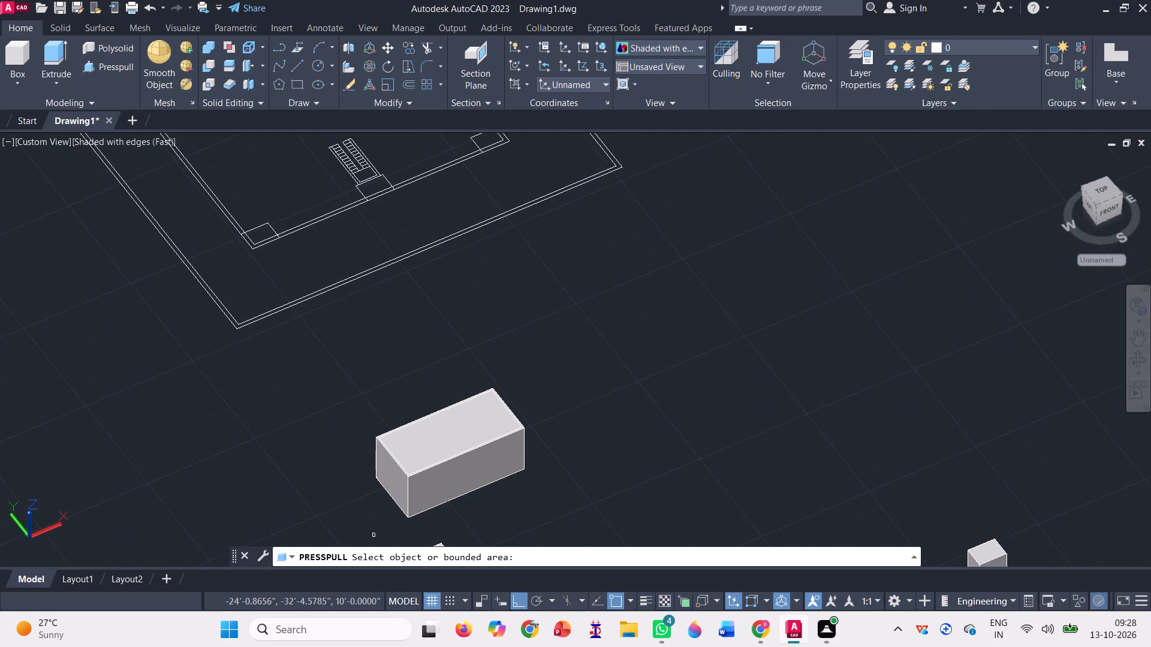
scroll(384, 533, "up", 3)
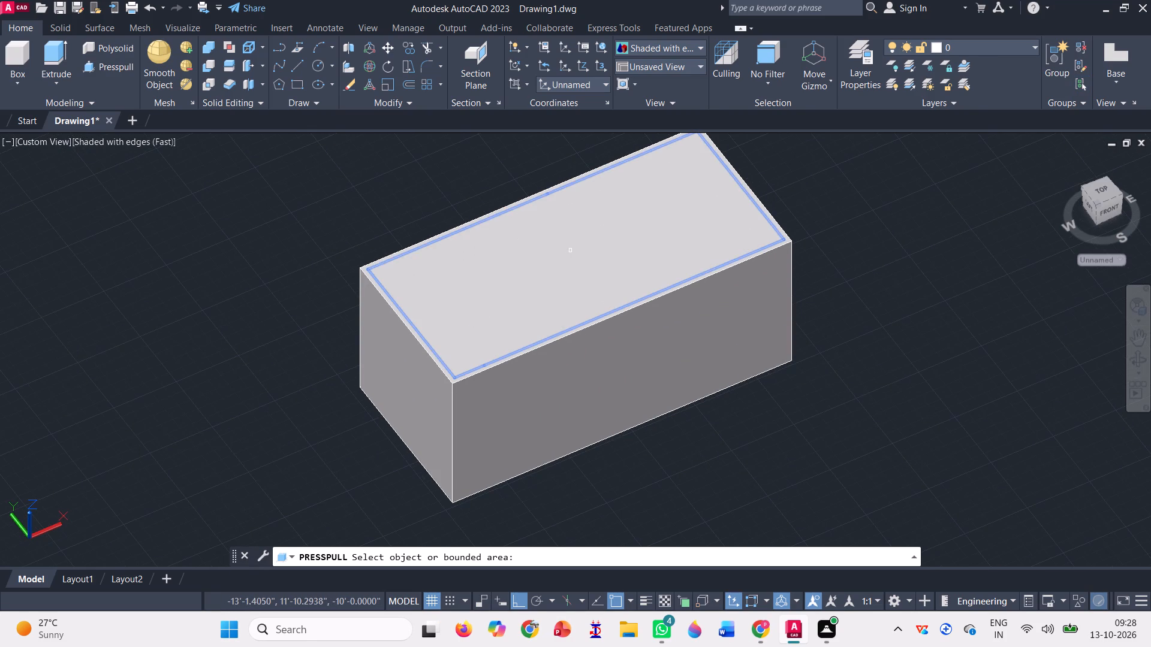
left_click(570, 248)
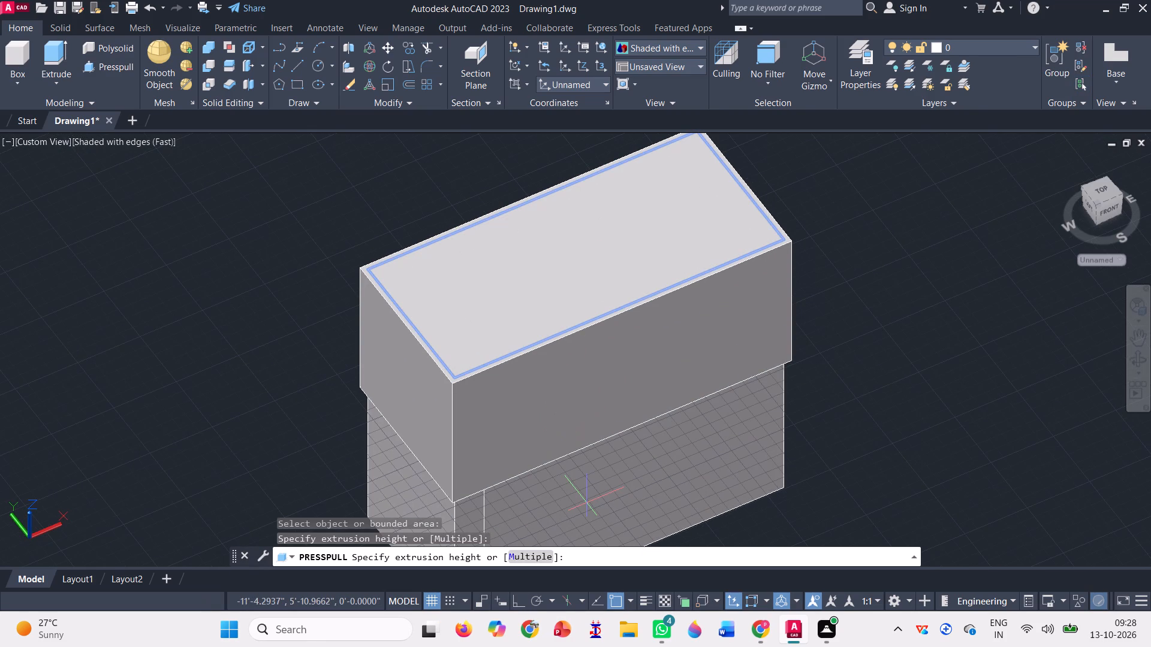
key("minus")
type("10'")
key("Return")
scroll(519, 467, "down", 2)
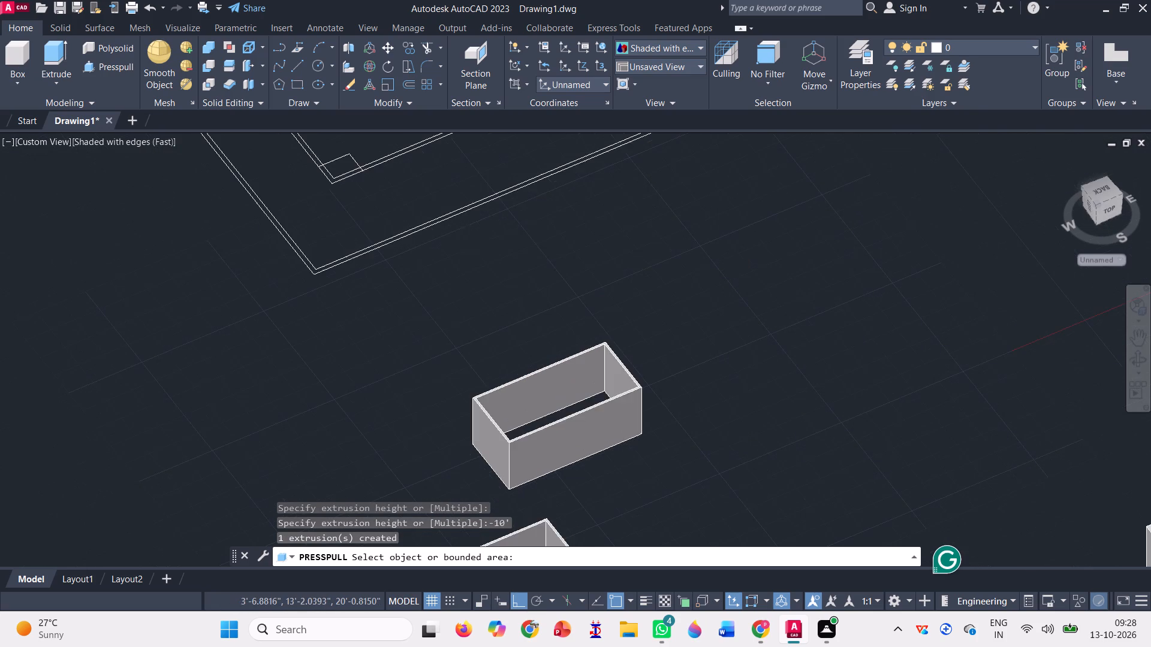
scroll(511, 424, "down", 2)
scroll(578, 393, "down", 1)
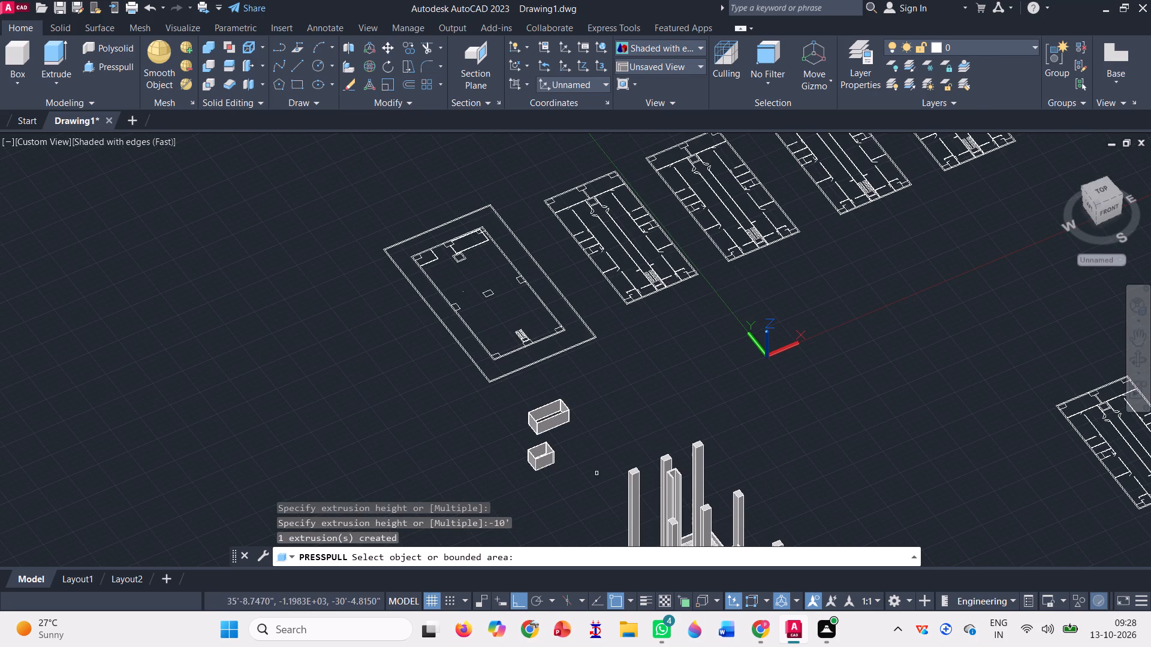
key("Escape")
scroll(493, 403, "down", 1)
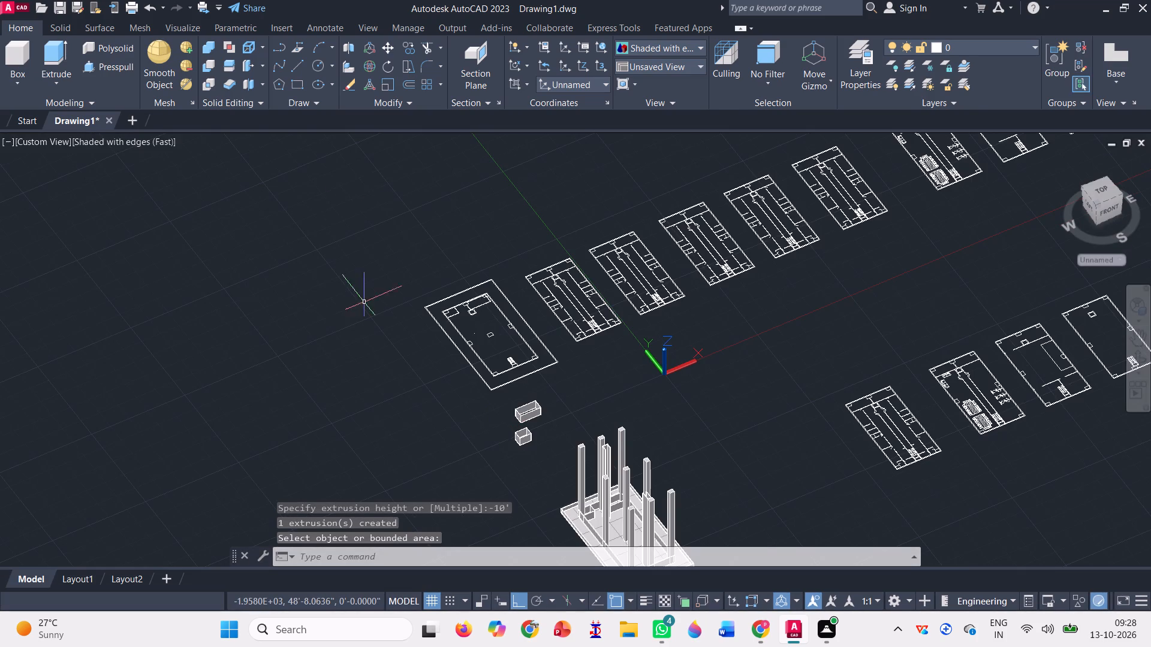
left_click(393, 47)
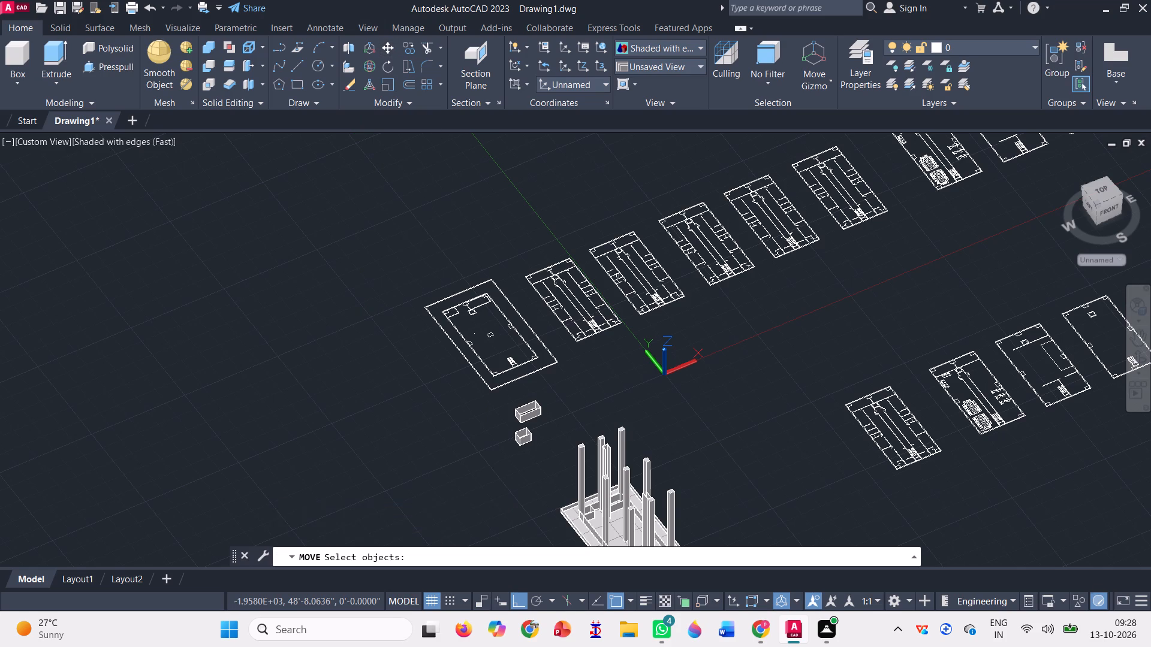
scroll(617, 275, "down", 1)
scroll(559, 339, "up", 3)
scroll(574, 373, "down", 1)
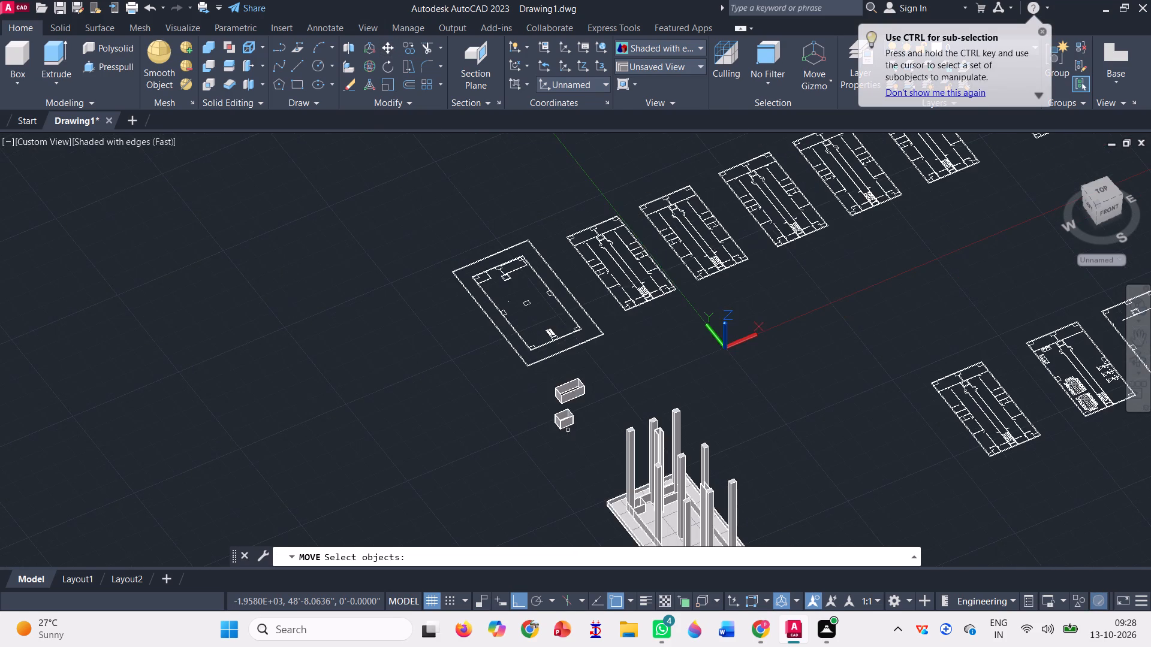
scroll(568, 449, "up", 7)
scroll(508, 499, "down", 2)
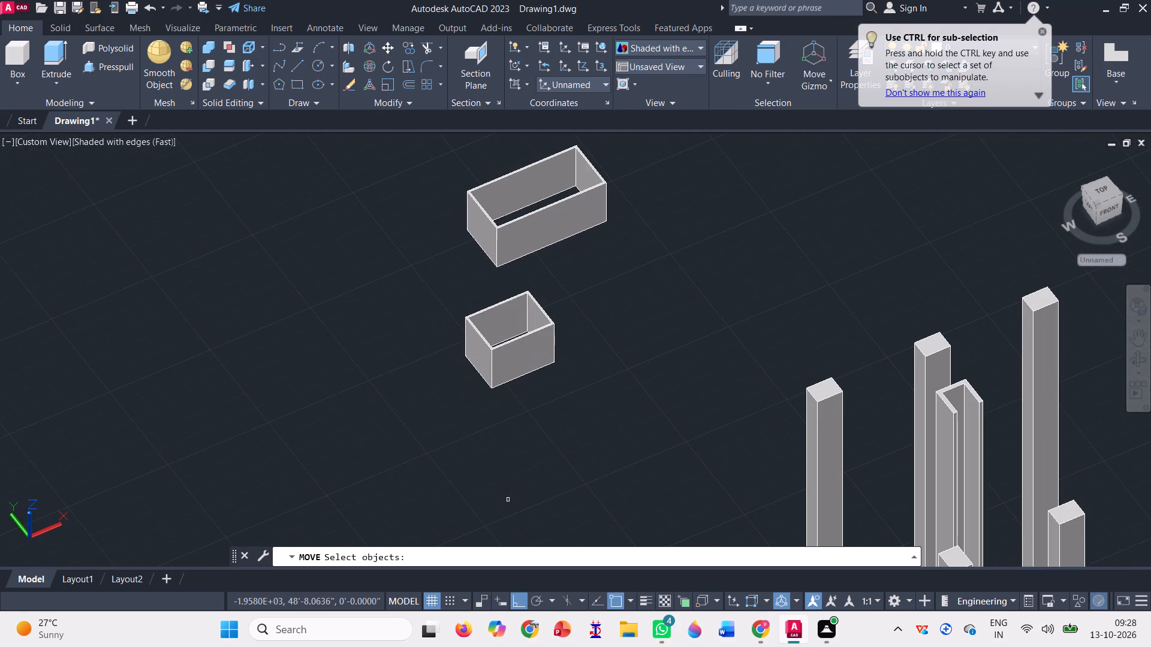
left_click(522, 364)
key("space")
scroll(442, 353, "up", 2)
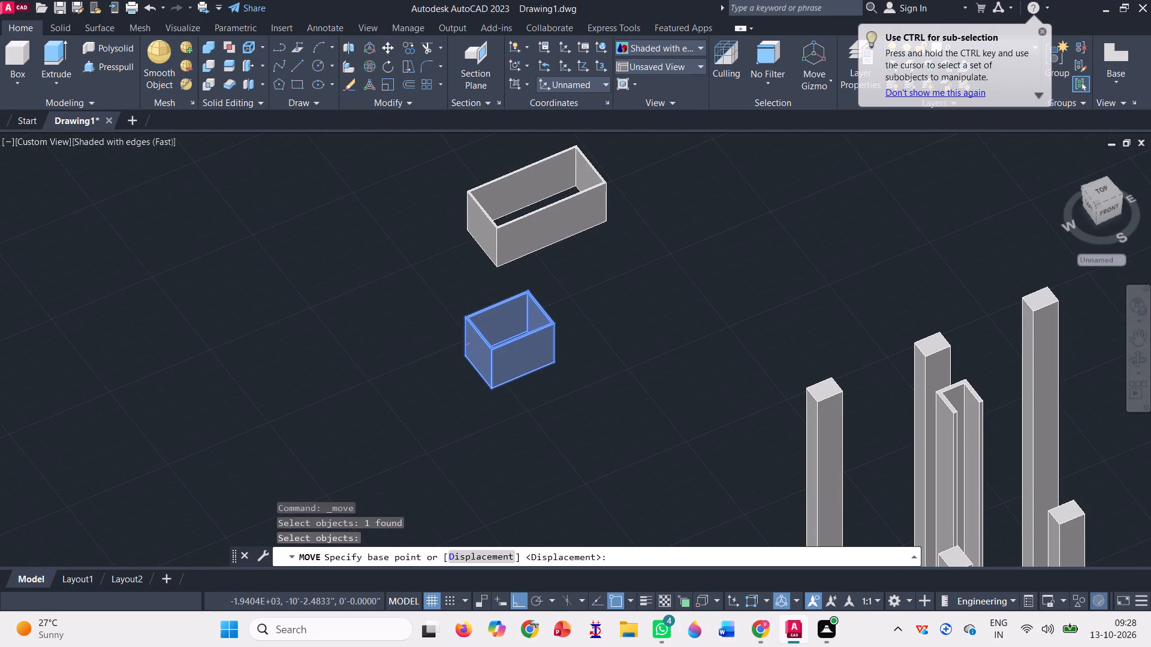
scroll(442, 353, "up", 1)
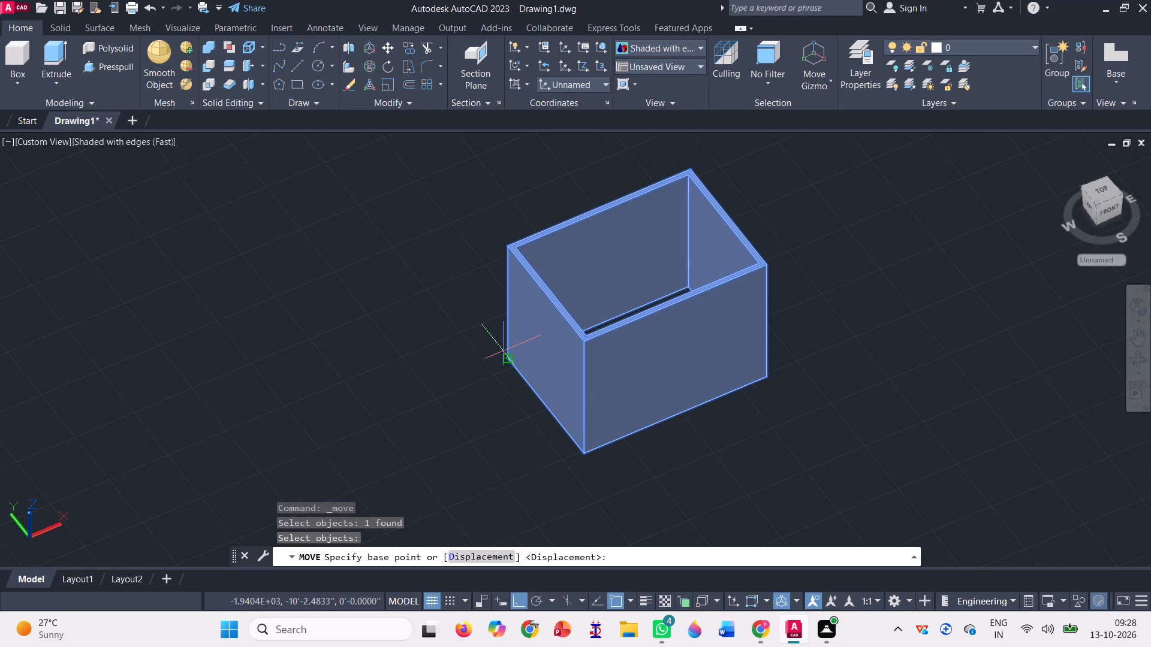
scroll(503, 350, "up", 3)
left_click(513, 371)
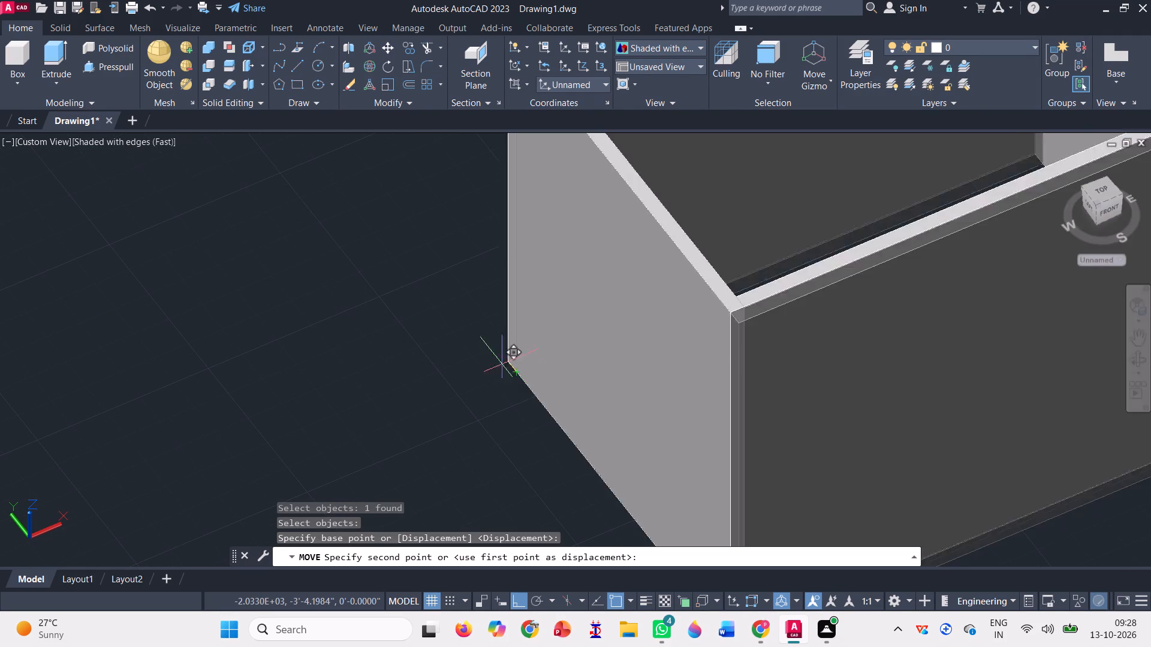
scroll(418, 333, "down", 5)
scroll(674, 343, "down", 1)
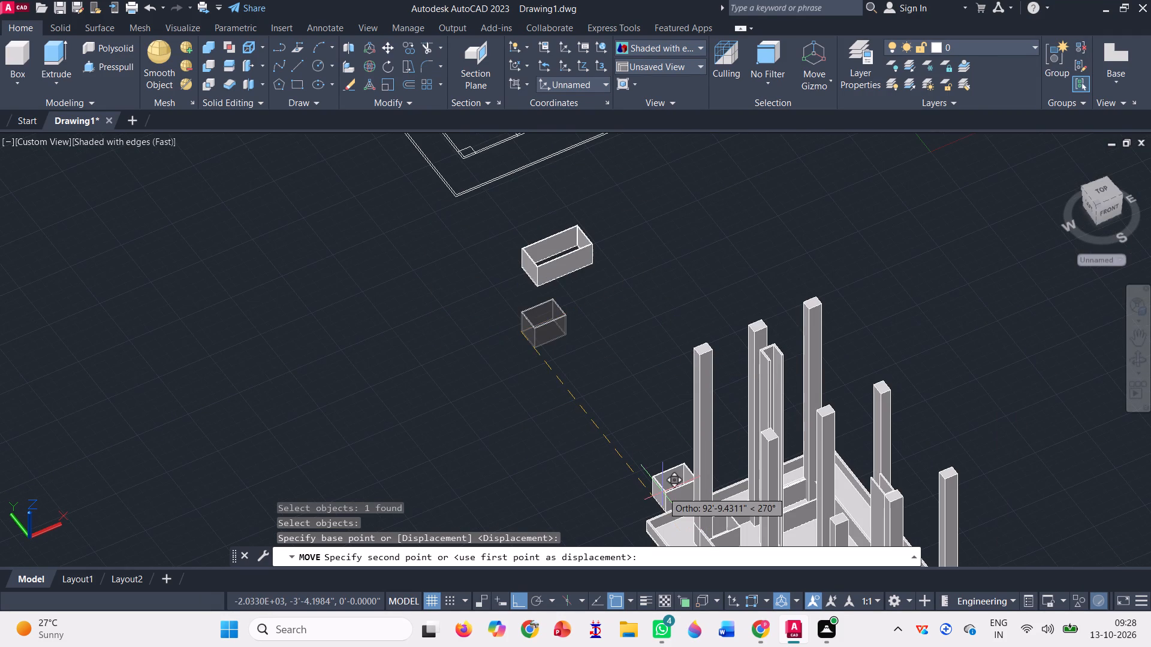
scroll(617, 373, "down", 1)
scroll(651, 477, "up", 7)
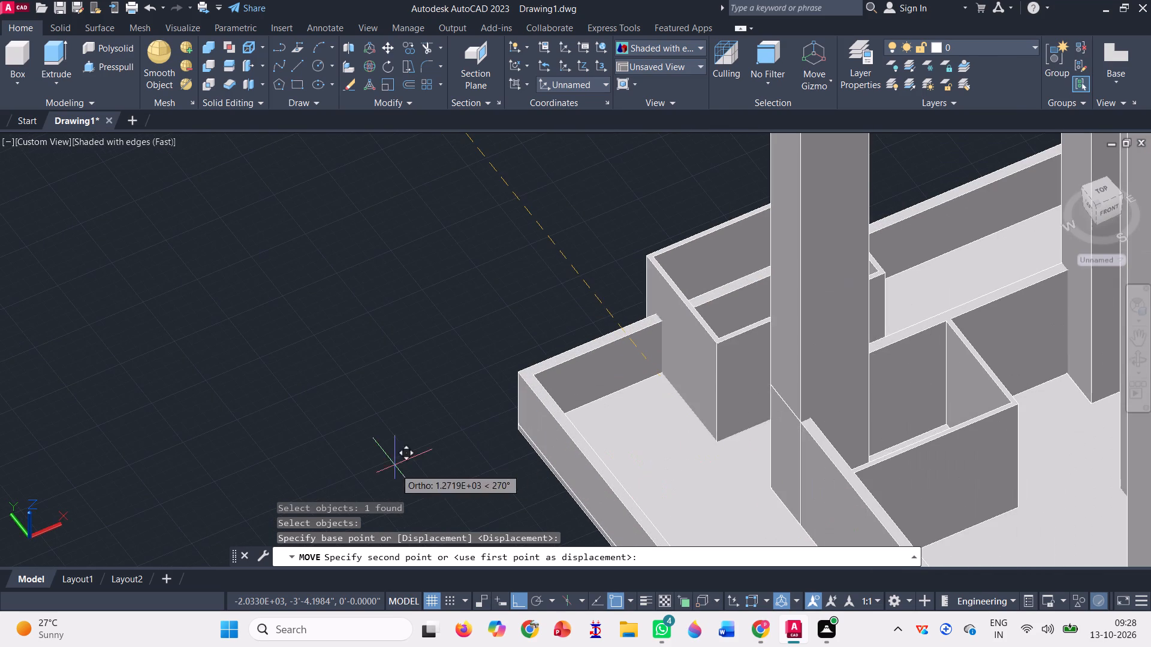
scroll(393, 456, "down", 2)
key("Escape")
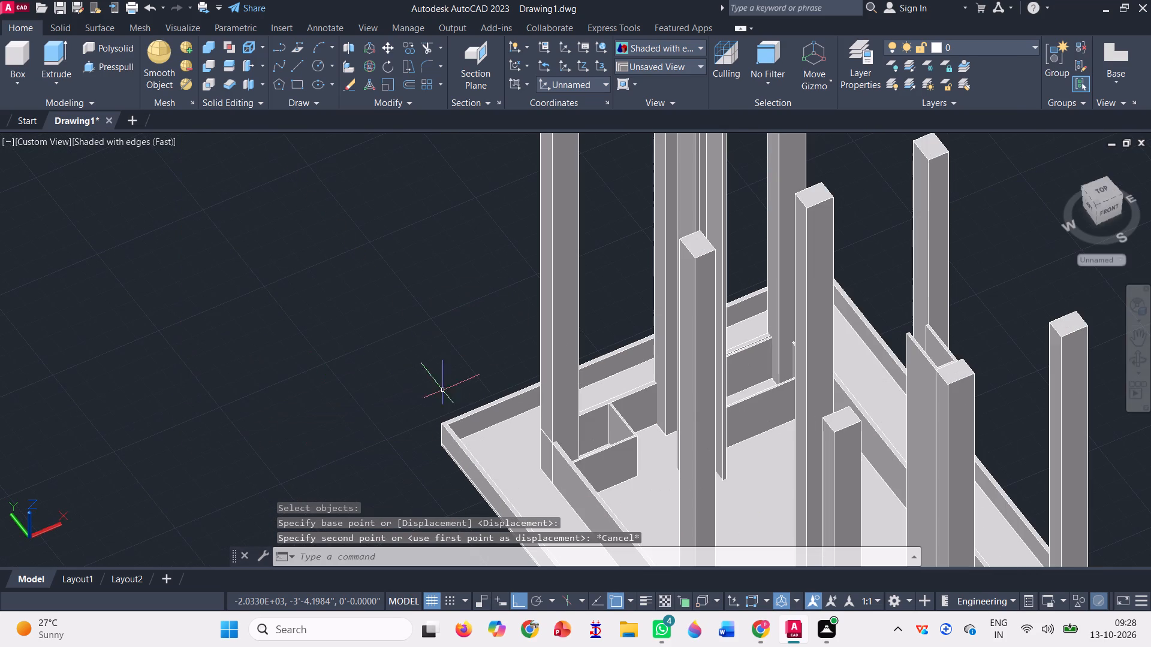
Erase both hollow rooms standing between the first floor plan and the 3D building model.
scroll(511, 322, "down", 2)
scroll(385, 249, "down", 1)
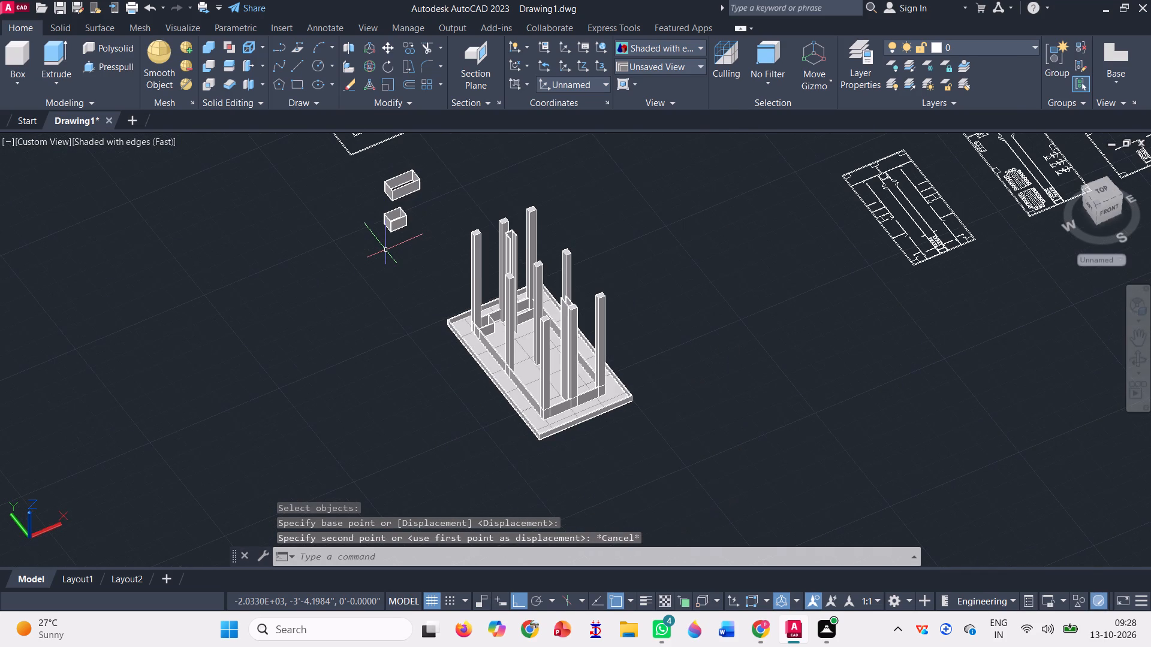
left_click(420, 235)
left_click(361, 182)
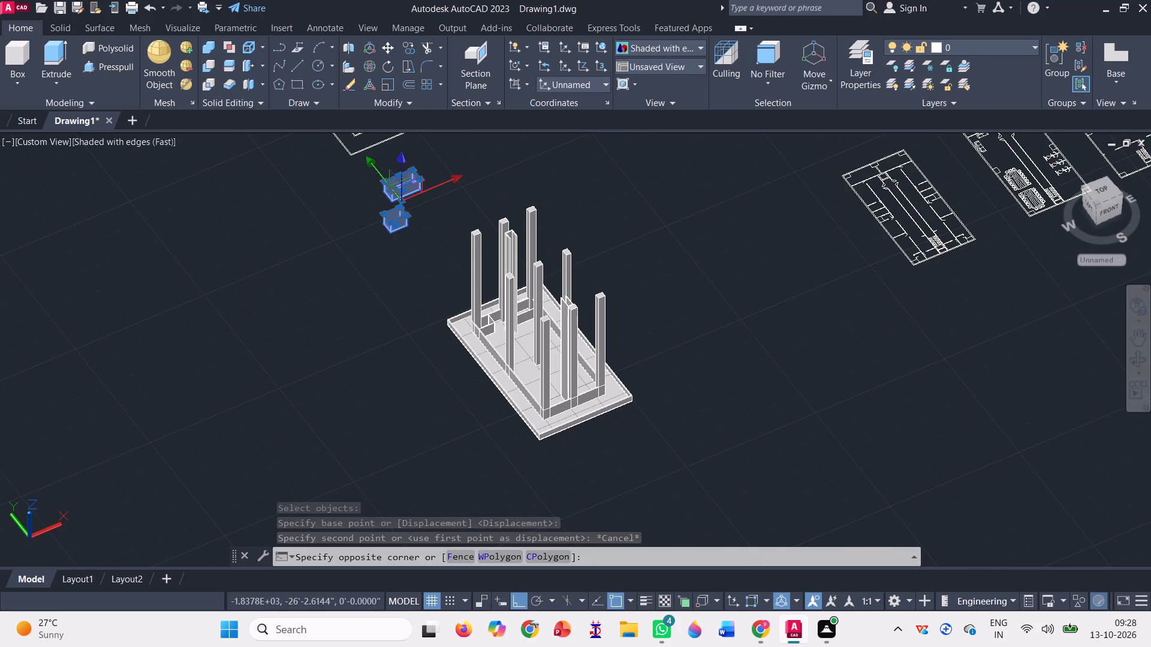
key("Delete")
scroll(369, 255, "down", 1)
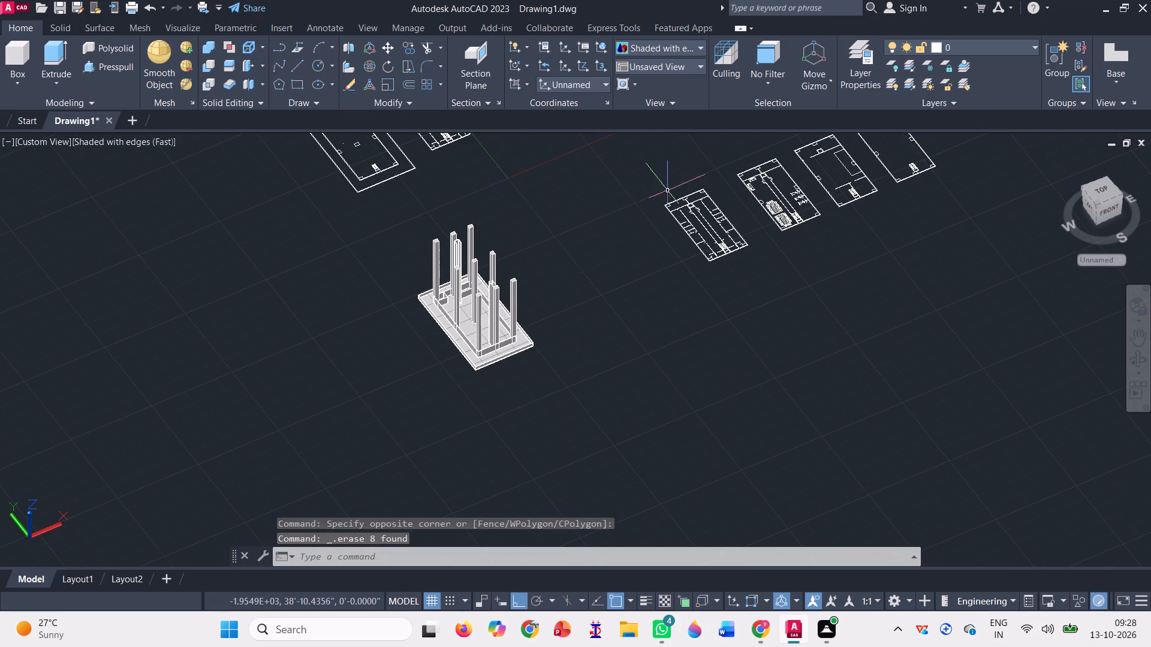
Trim the middle column's lines crossing the outer wall and its edge between the two partition lines in the floor plan.
scroll(713, 177, "up", 2)
left_click(427, 54)
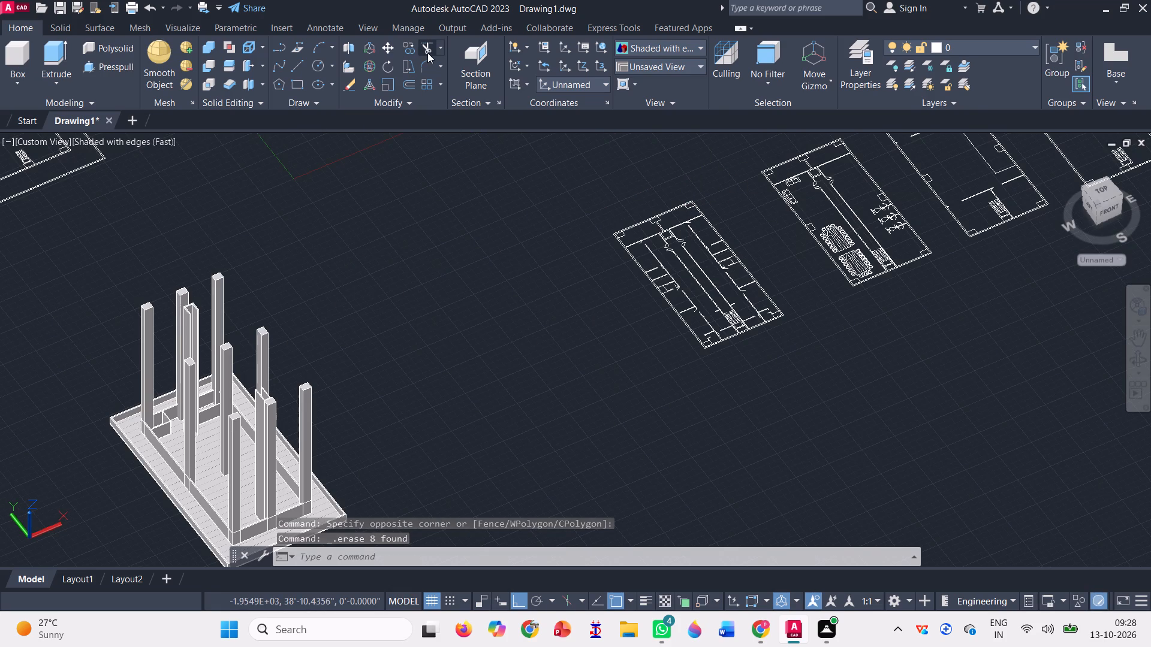
scroll(671, 210, "up", 3)
scroll(686, 322, "up", 1)
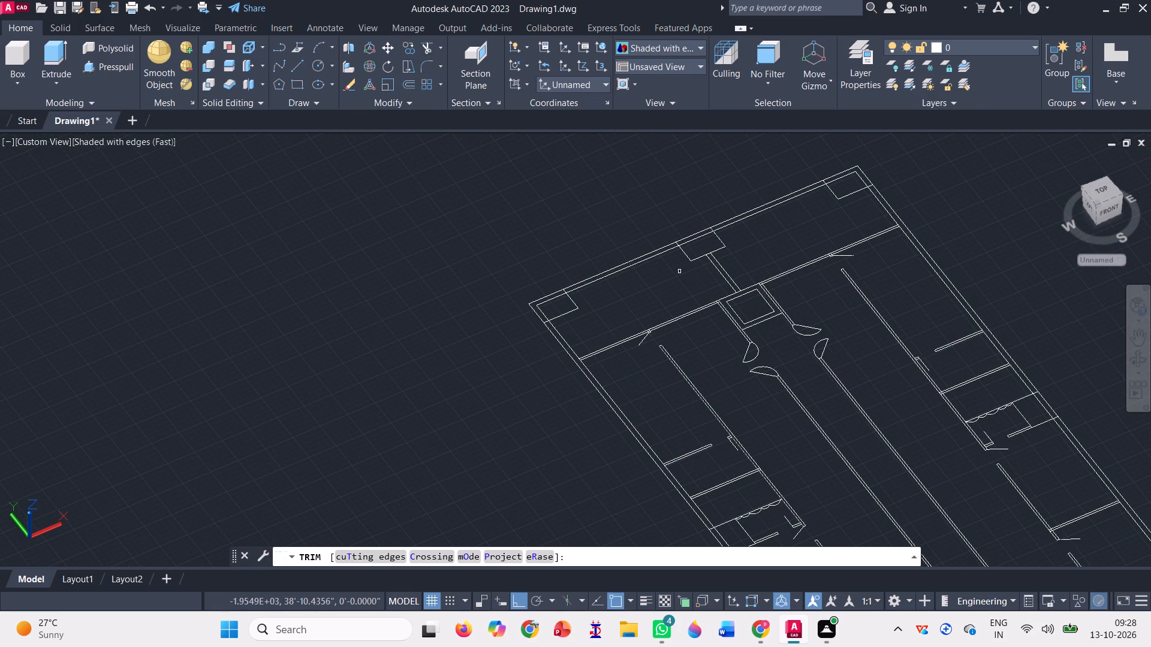
scroll(674, 242, "up", 4)
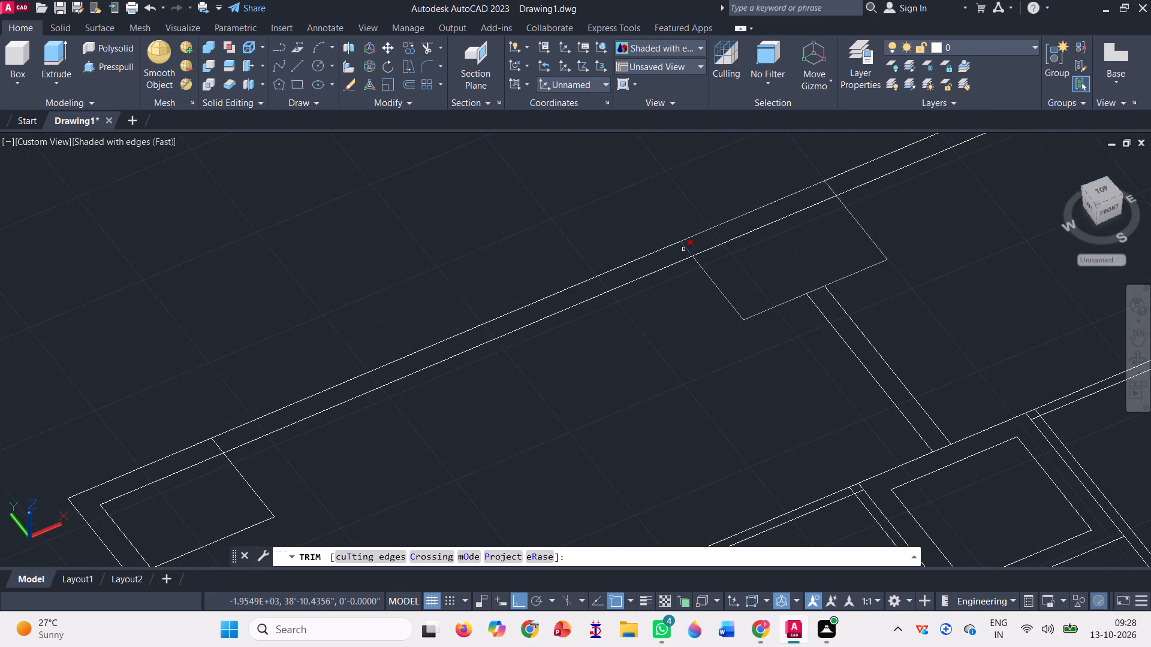
left_click(686, 245)
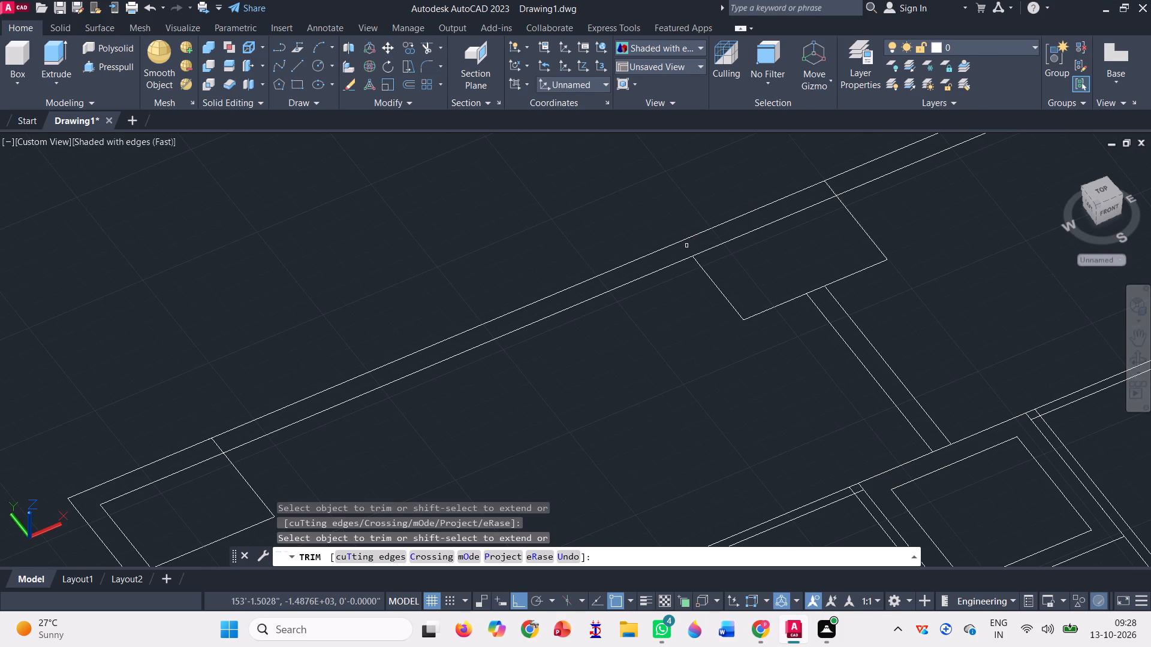
left_click(828, 185)
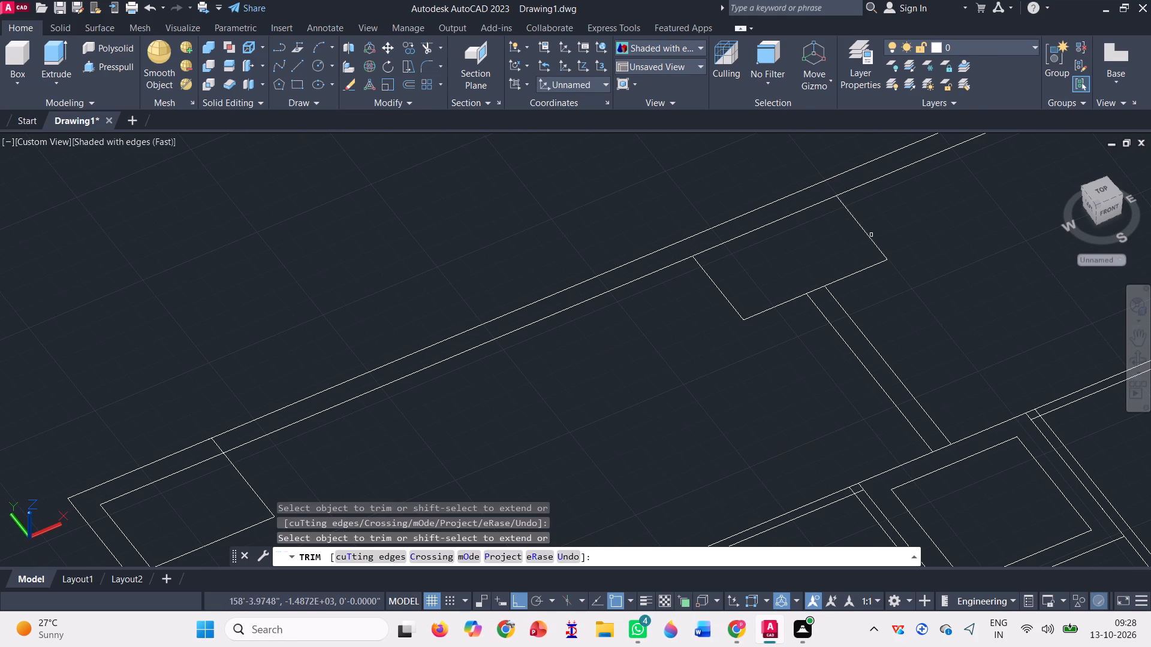
scroll(828, 247, "down", 2)
scroll(826, 265, "up", 3)
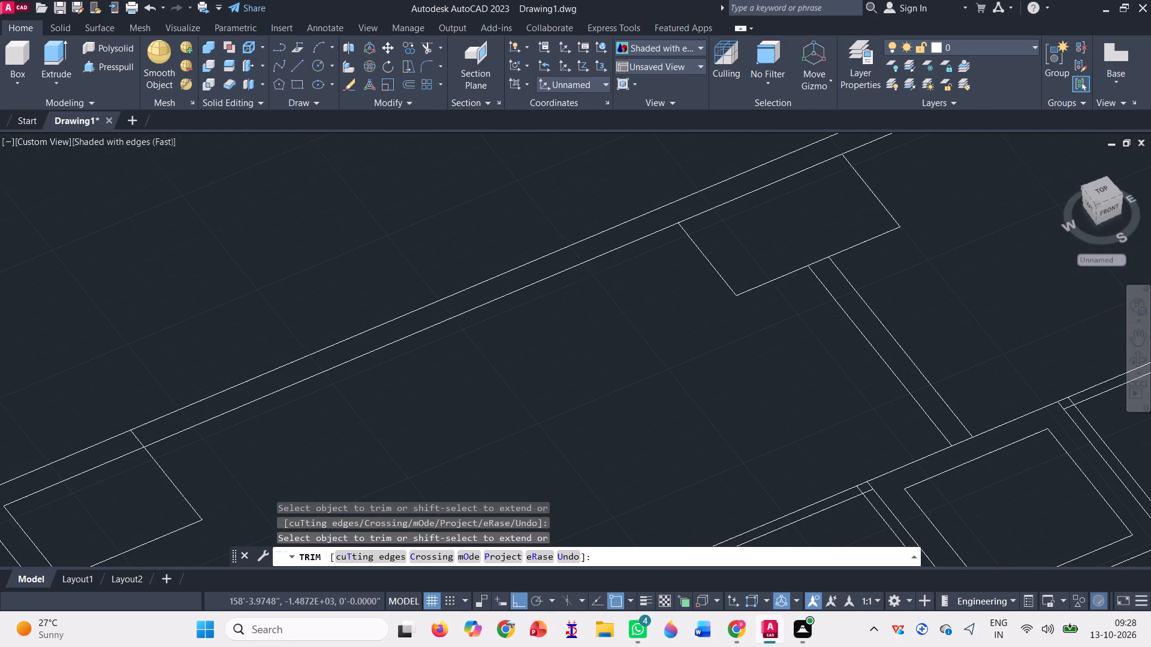
left_click(824, 263)
left_click(813, 249)
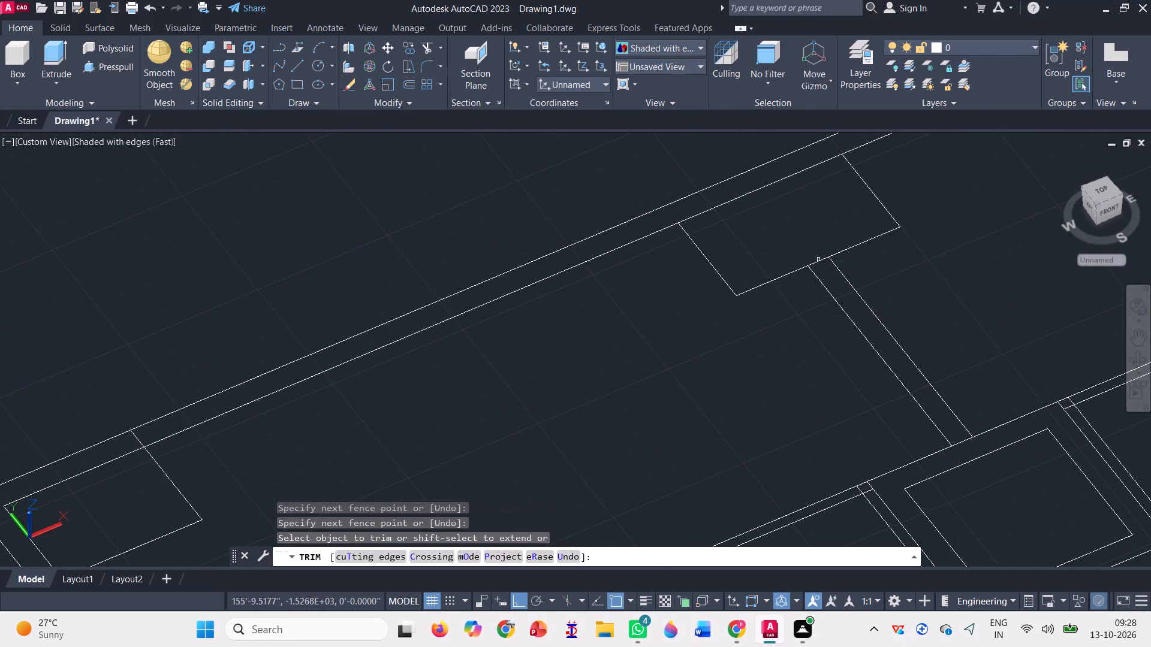
left_click(818, 259)
Trim the overlapping column and inner wall lines at the plan's west corner so the column merges with the outer wall.
scroll(811, 243, "down", 1)
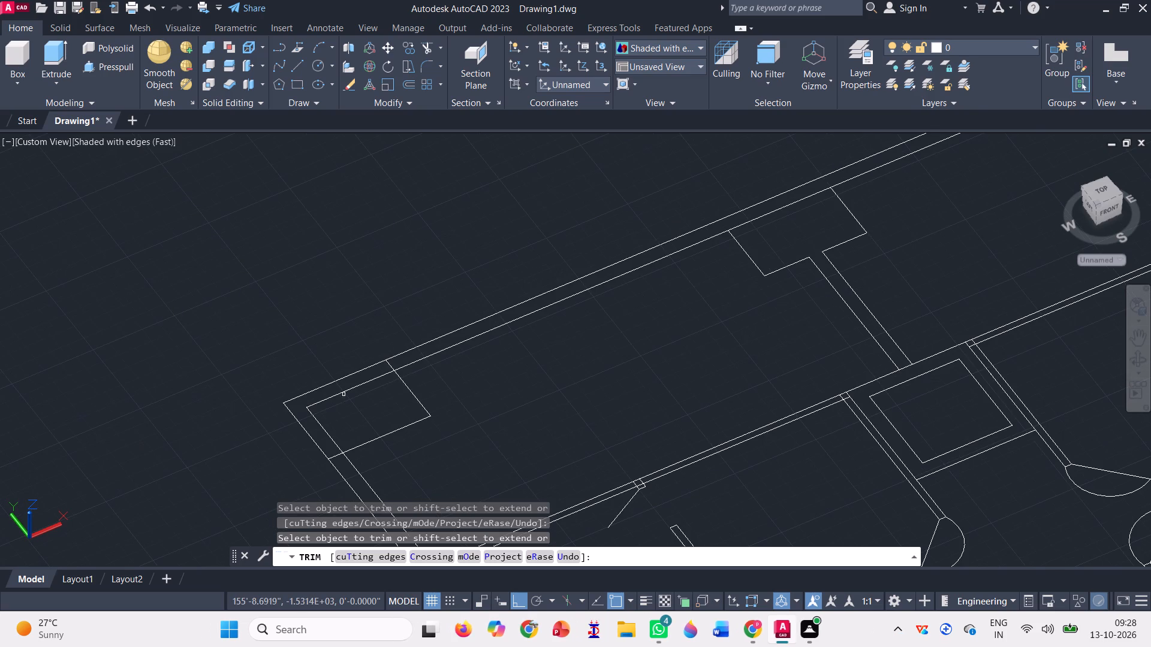
scroll(346, 389, "up", 2)
left_click(435, 339)
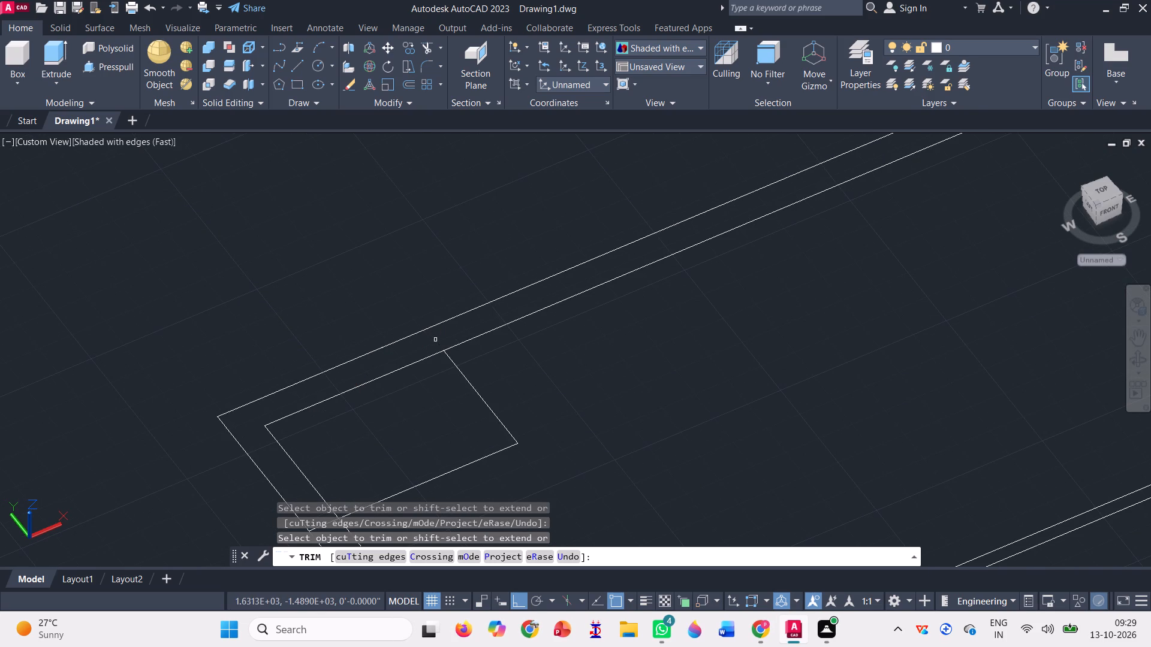
scroll(457, 285, "down", 1)
scroll(368, 440, "up", 3)
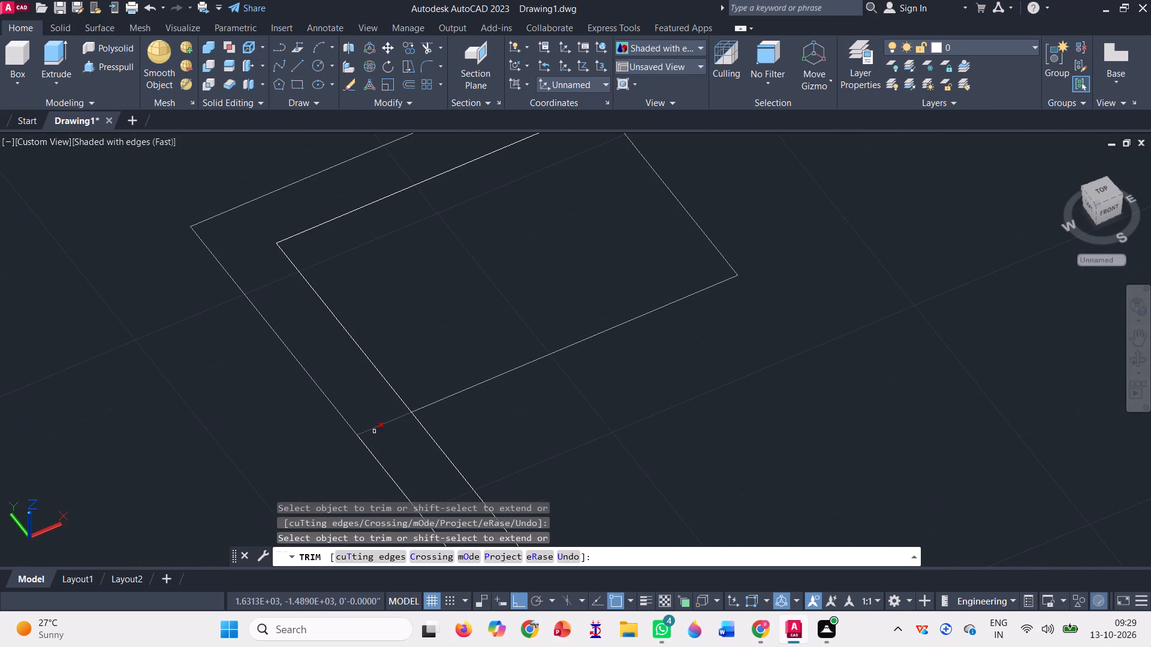
left_click(382, 421)
scroll(337, 314, "down", 4)
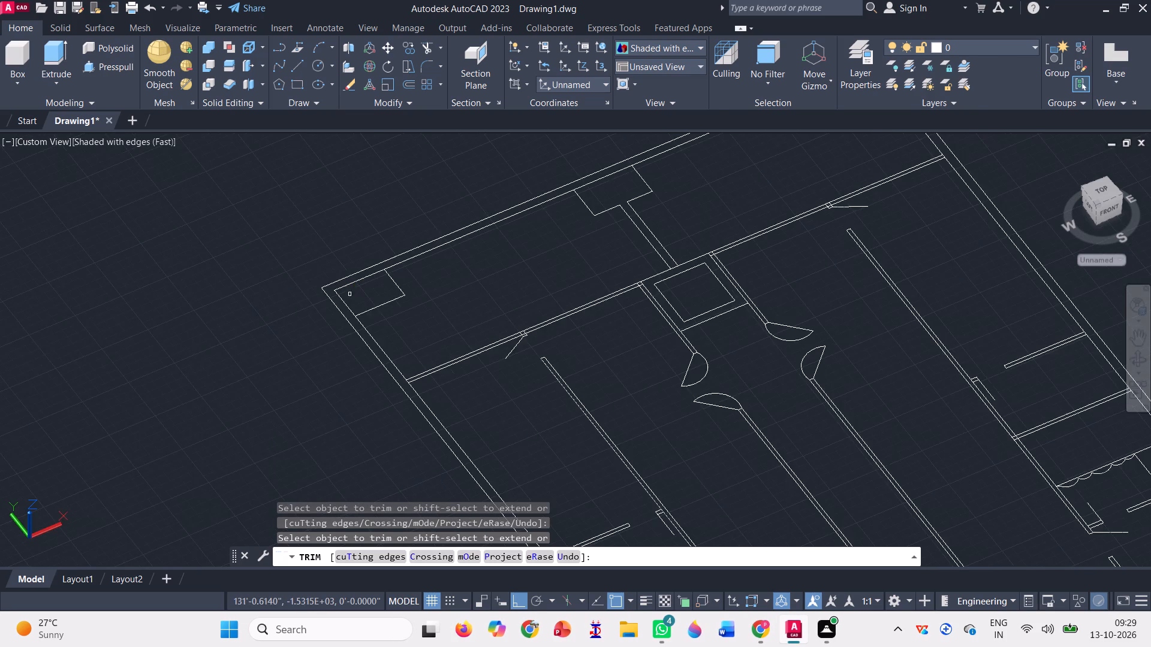
scroll(363, 312, "up", 3)
left_click(345, 222)
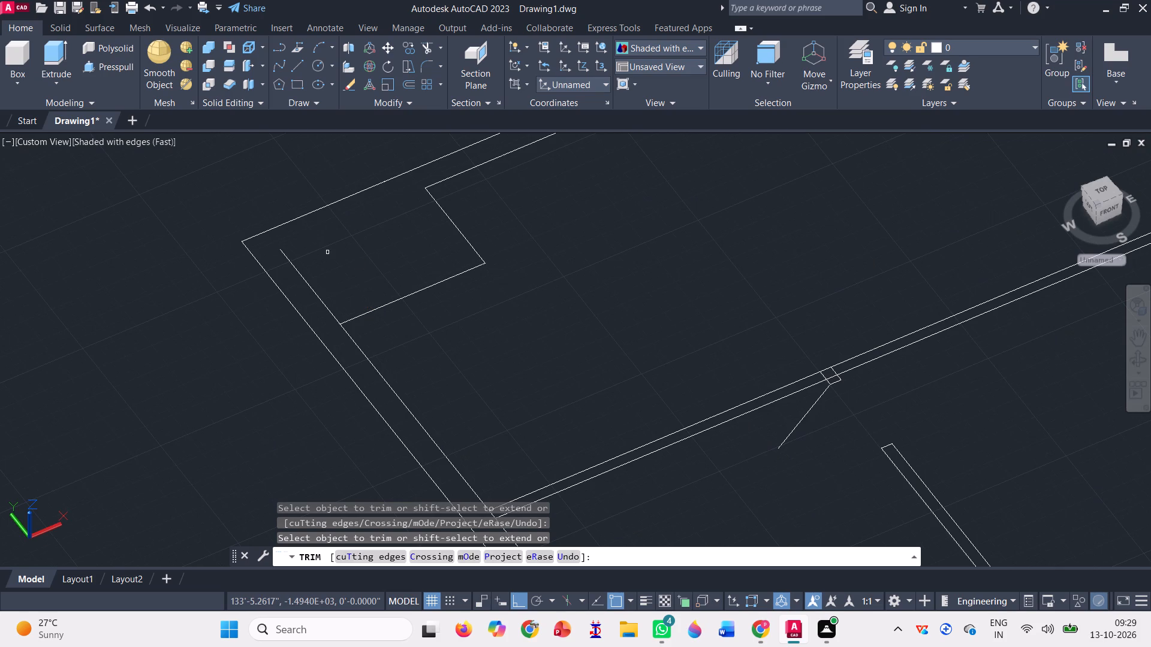
left_click(309, 289)
Trim the outer wall's inner line between the two cross-partition lines near the trimmed corner column.
scroll(309, 273, "down", 2)
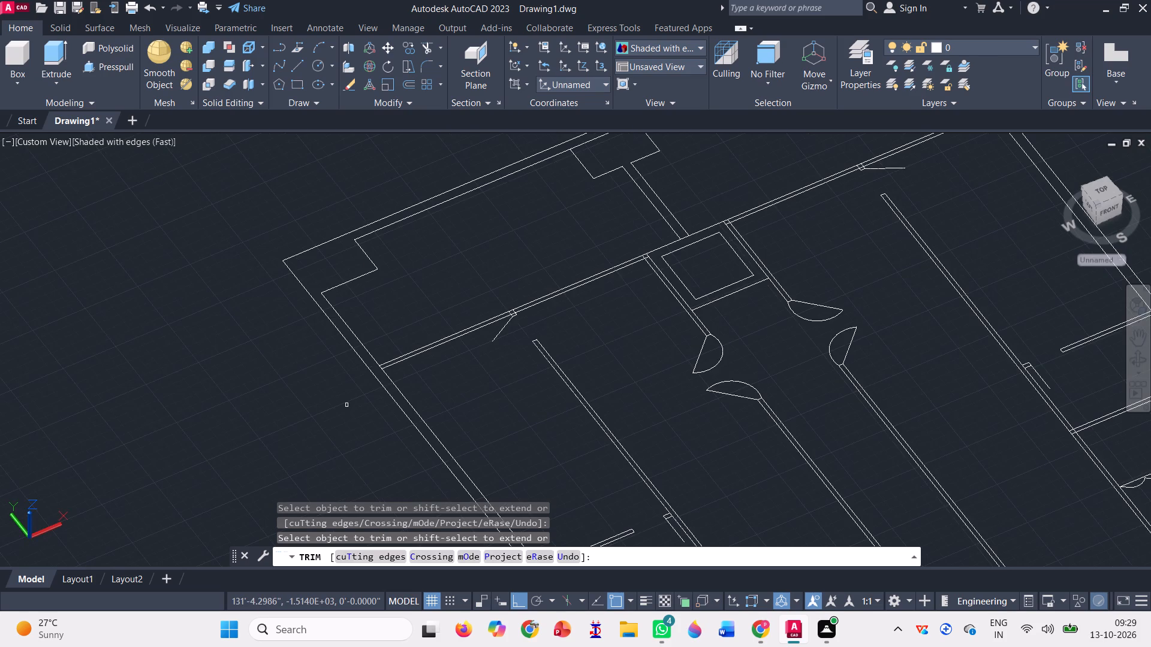
scroll(351, 404, "up", 3)
scroll(439, 292, "up", 1)
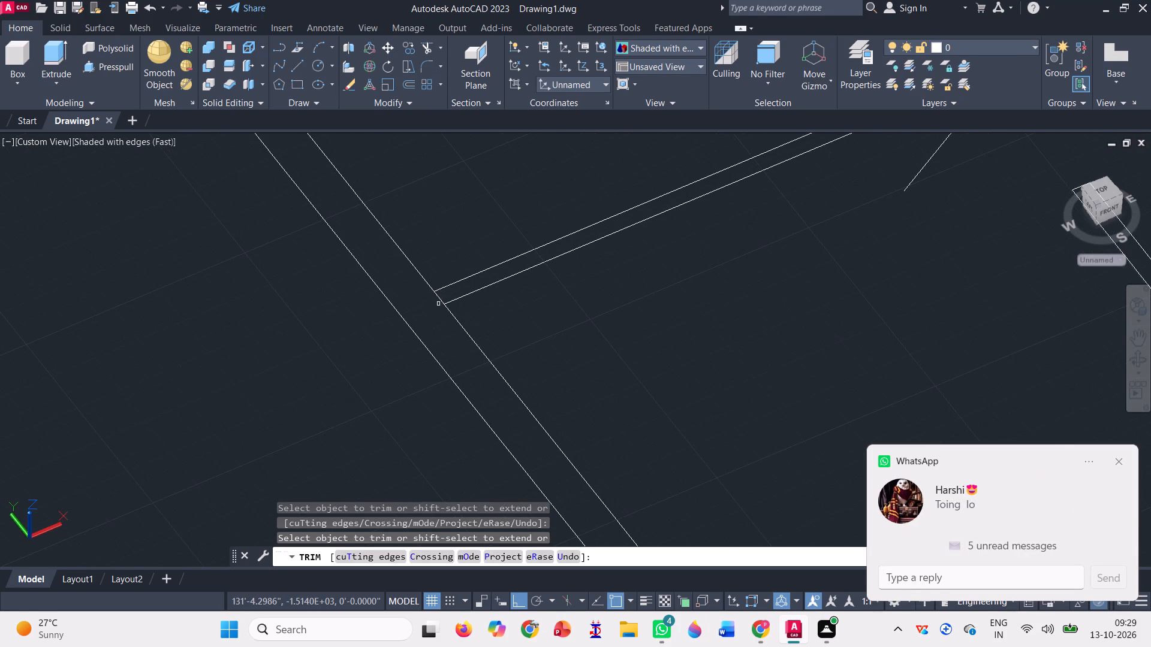
left_click(441, 300)
Trim the door jamb's side lines and the wall line crossing it at the cross-partition's first door.
scroll(419, 319, "down", 2)
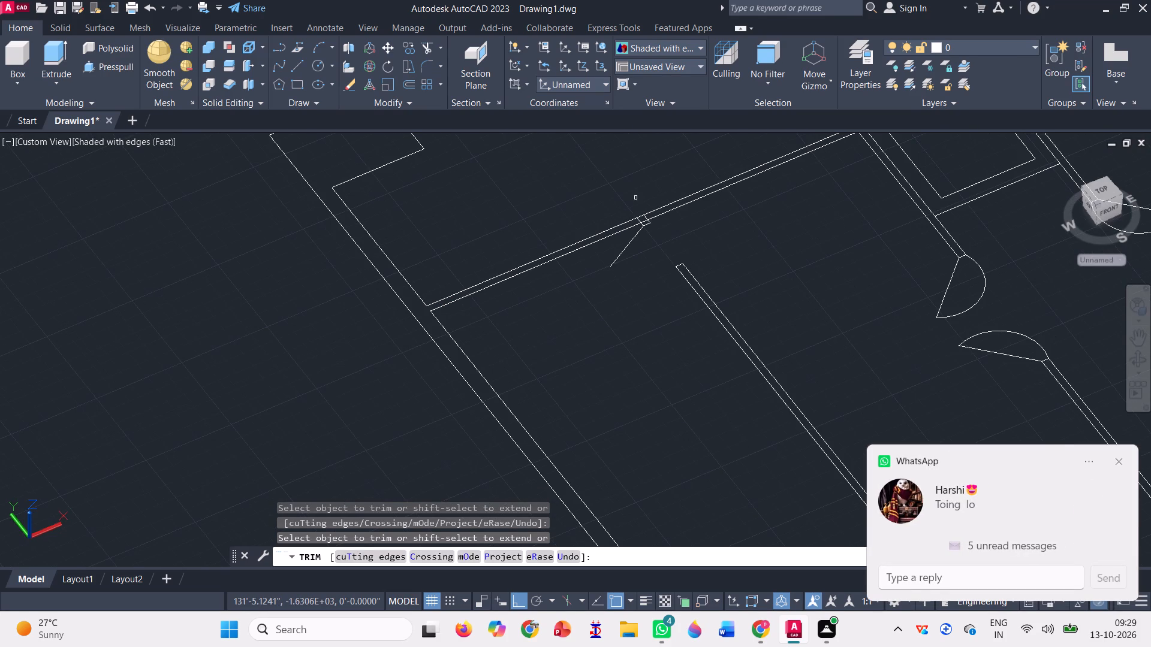
scroll(660, 211, "up", 5)
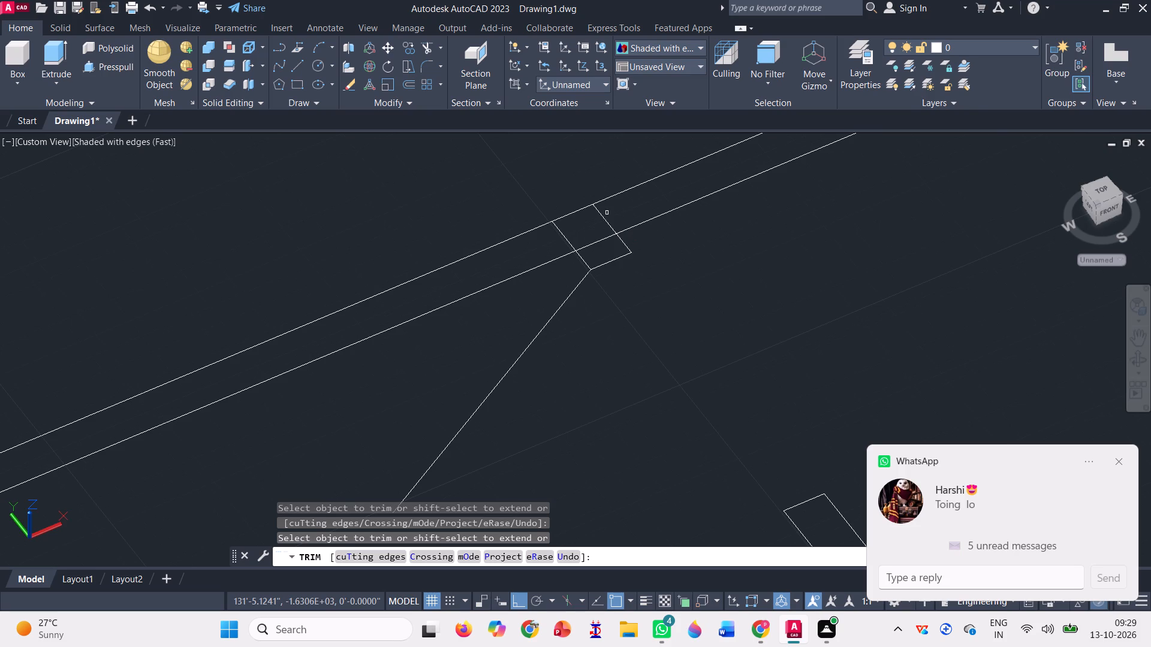
left_click(599, 225)
left_click(615, 206)
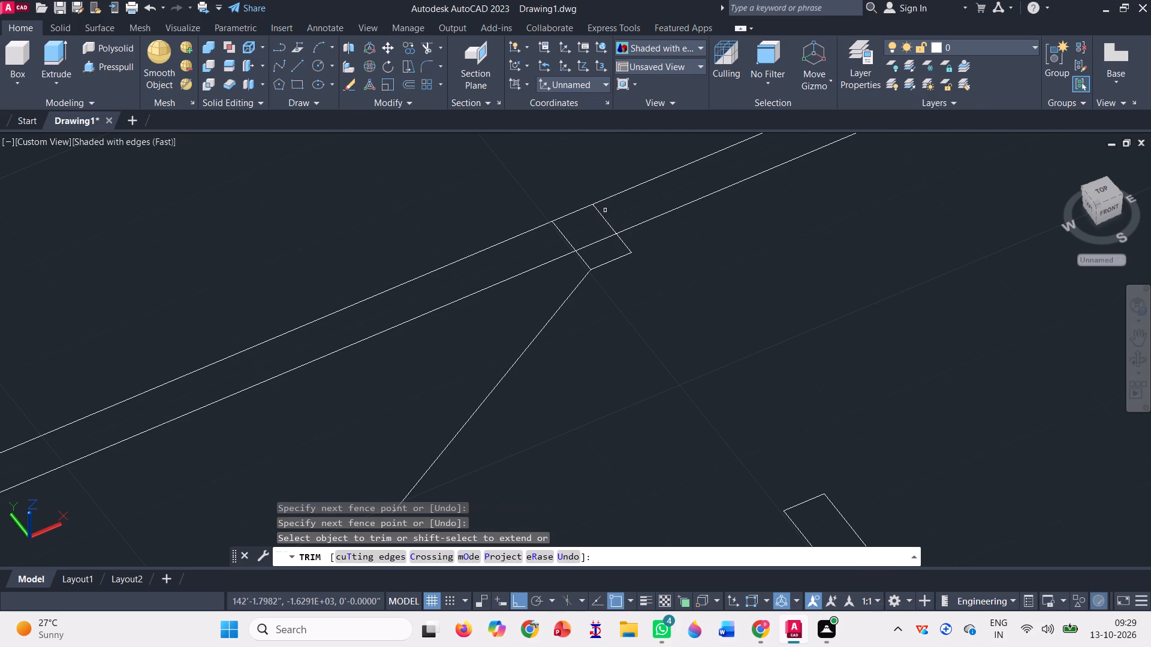
left_click(601, 211)
left_click(558, 232)
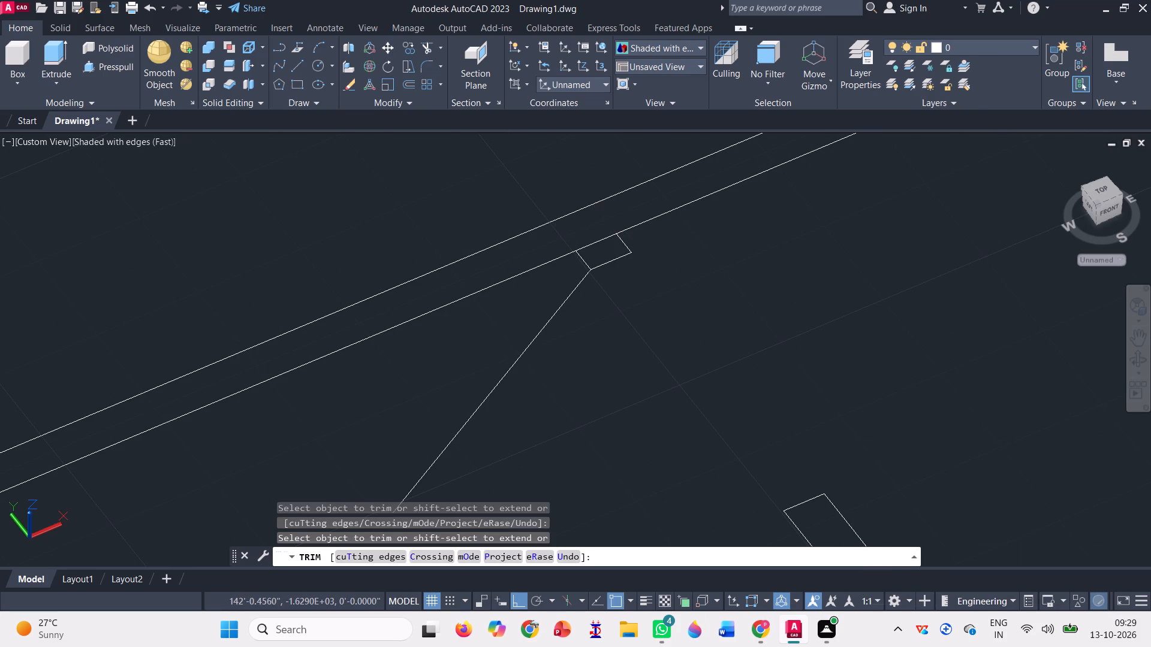
left_click(595, 243)
Trim the overlapping lines where the cross-partition meets the square shaft's wall on the first door's side.
scroll(595, 243, "down", 1)
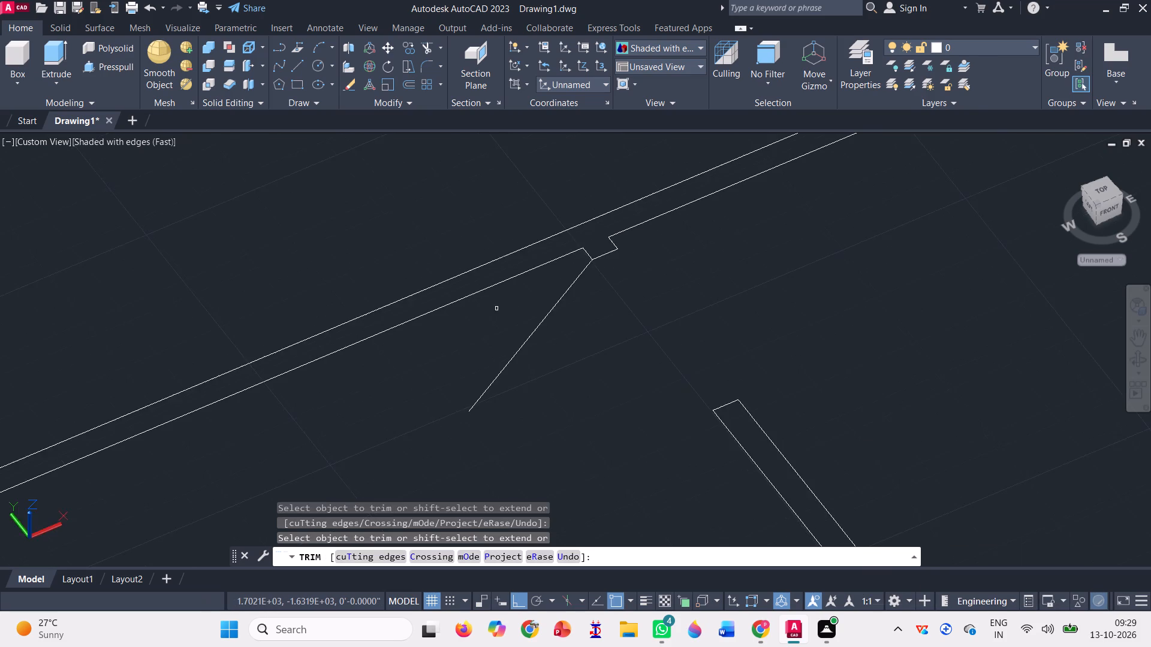
scroll(489, 314, "down", 3)
scroll(580, 276, "down", 1)
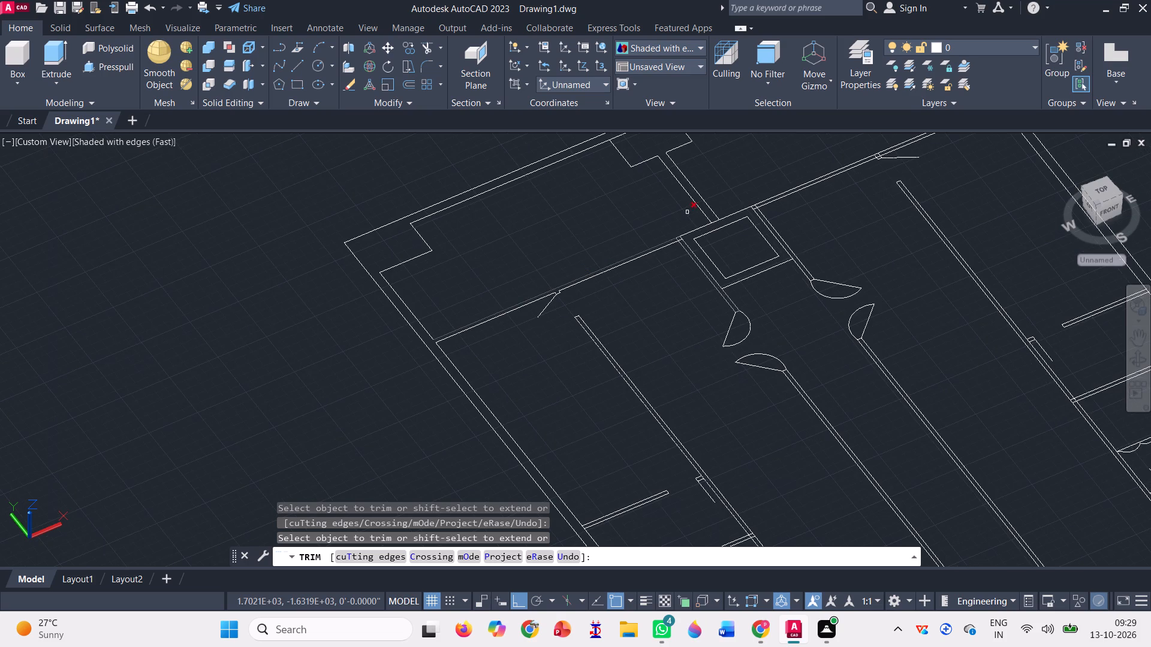
scroll(715, 231, "up", 3)
scroll(595, 237, "up", 4)
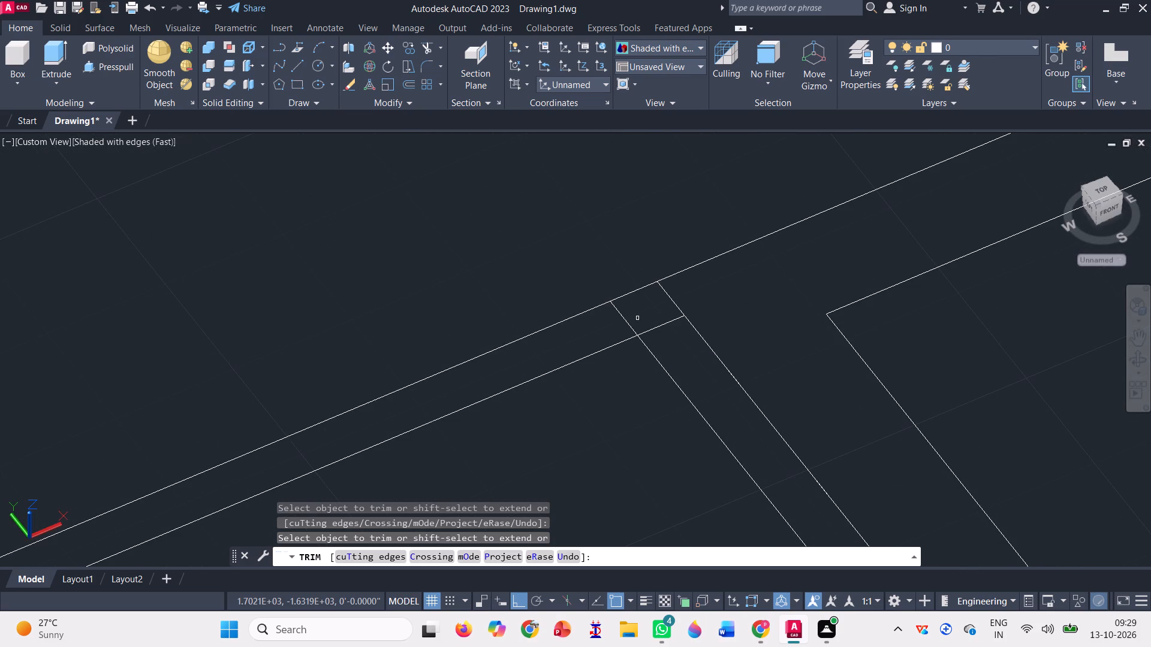
left_click(624, 317)
left_click(665, 331)
left_click(650, 319)
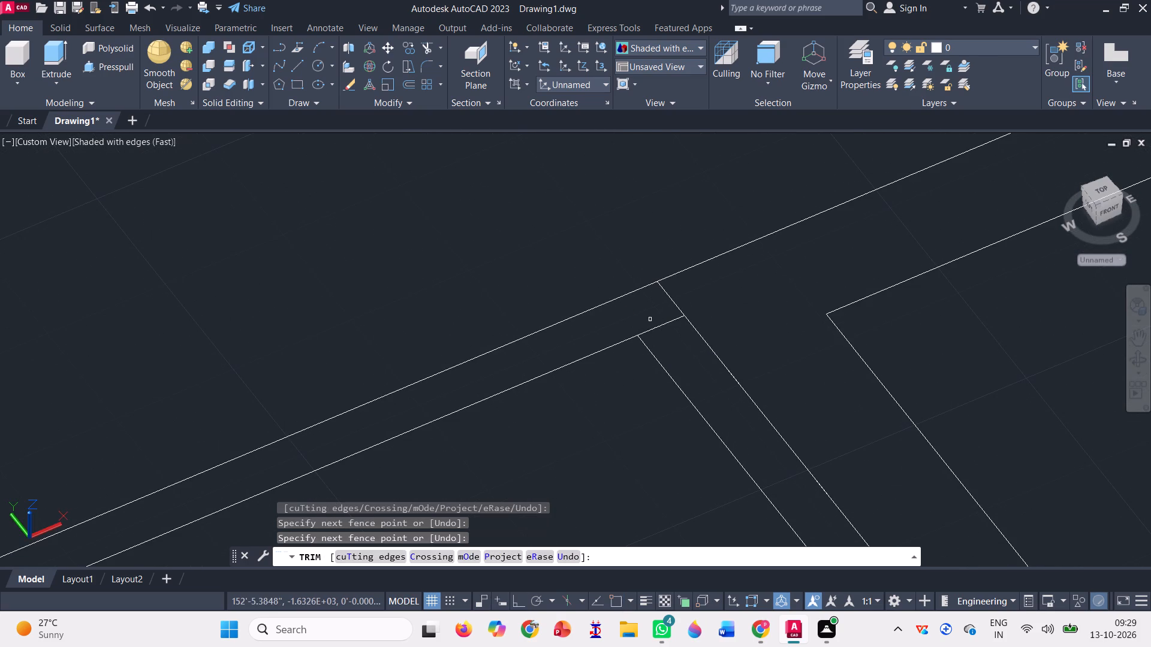
left_click(654, 330)
Trim the overlapping lines where the cross-partition meets the square shaft's opposite wall.
scroll(607, 309, "down", 6)
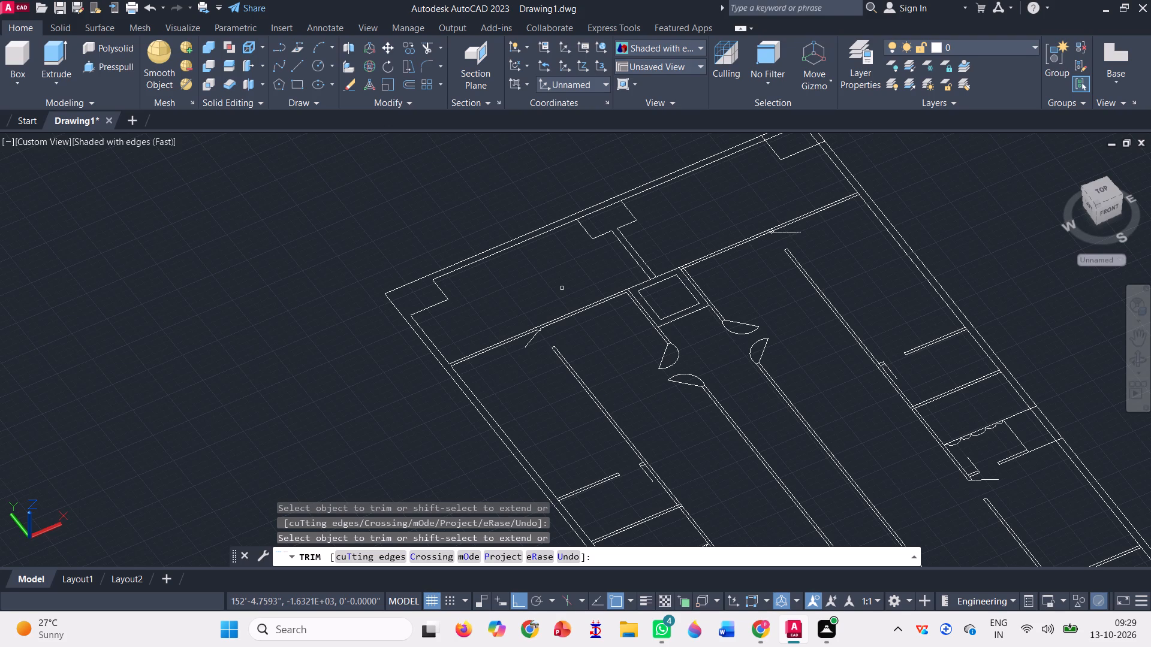
scroll(778, 243, "up", 3)
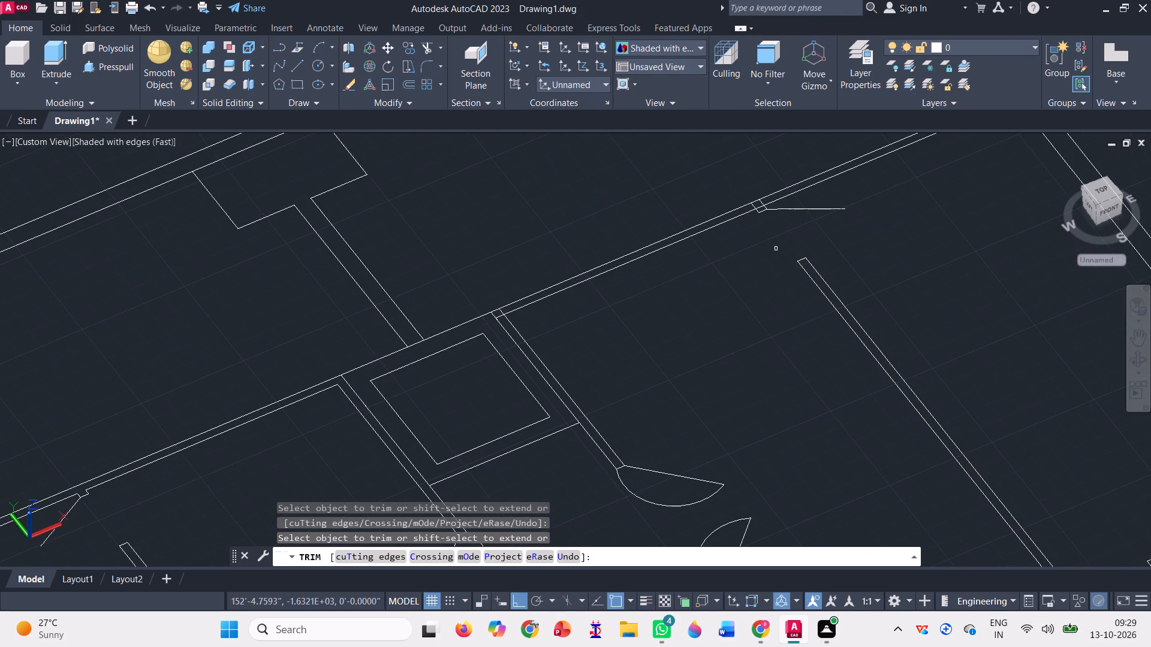
scroll(464, 300, "up", 3)
scroll(577, 332, "up", 3)
left_click(559, 325)
left_click(558, 346)
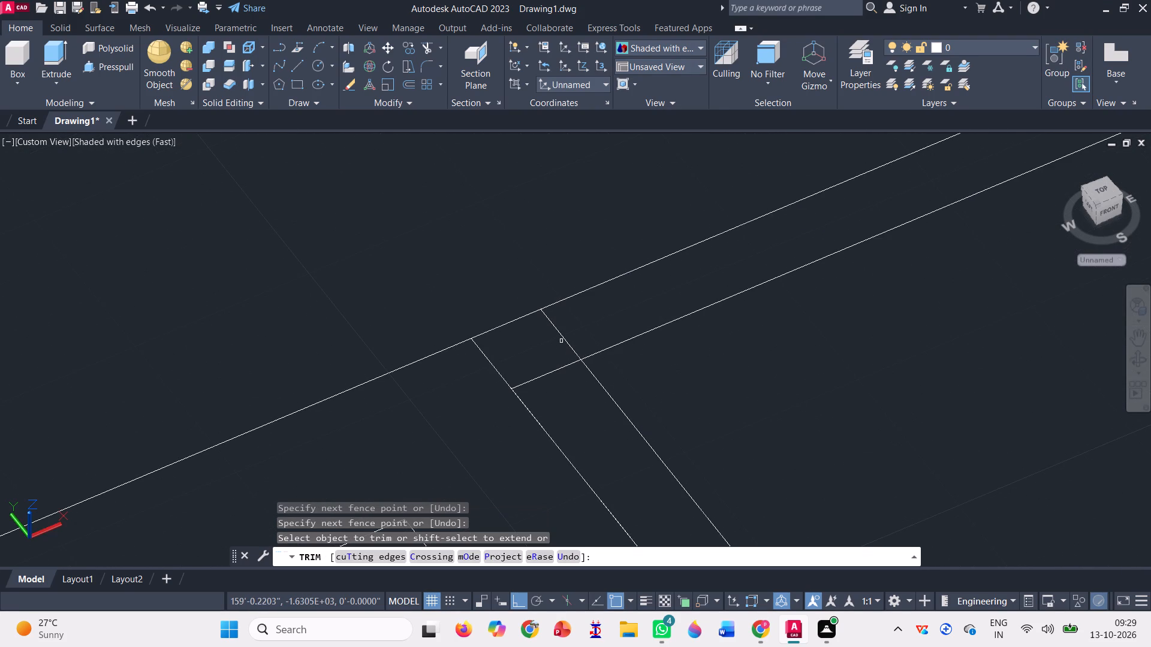
left_click(562, 337)
left_click(555, 368)
Trim the door jamb's side lines and the wall line crossing it at the cross-partition's second door.
scroll(499, 291, "down", 1)
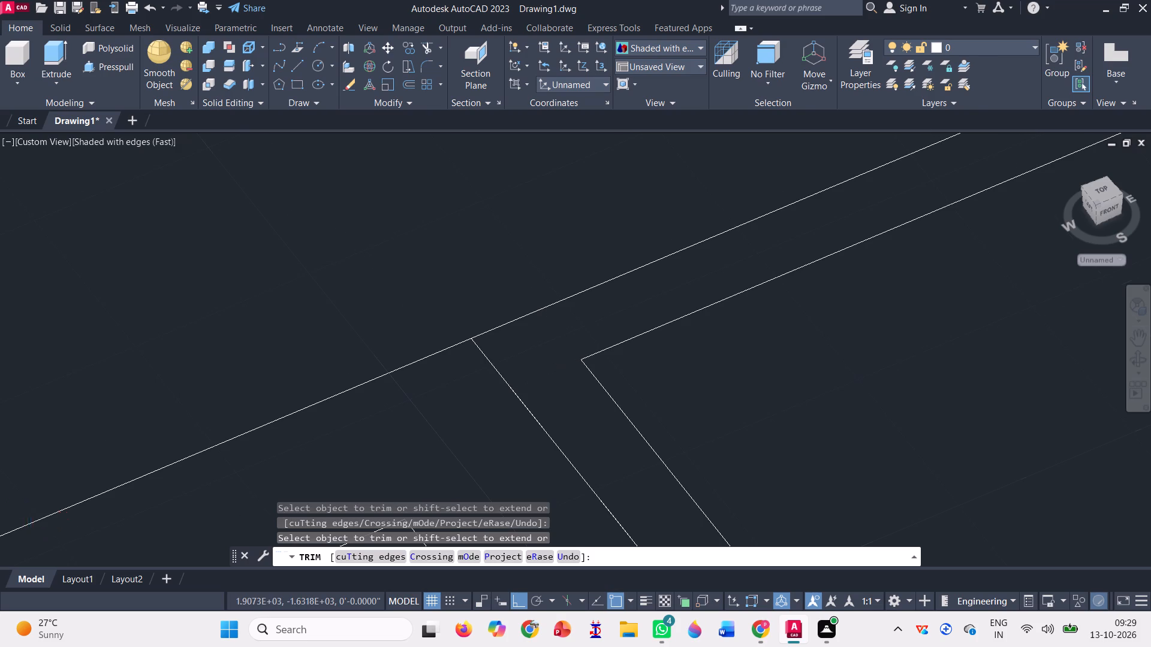
scroll(499, 291, "down", 1)
scroll(514, 350, "down", 3)
scroll(766, 235, "up", 4)
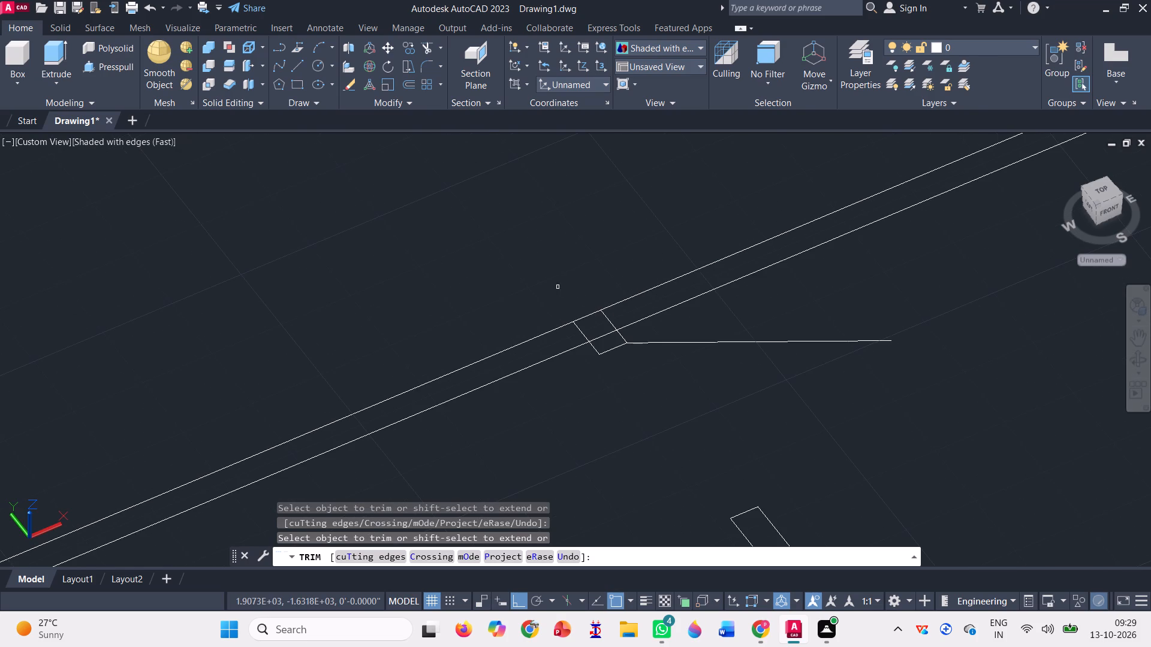
scroll(592, 359, "up", 3)
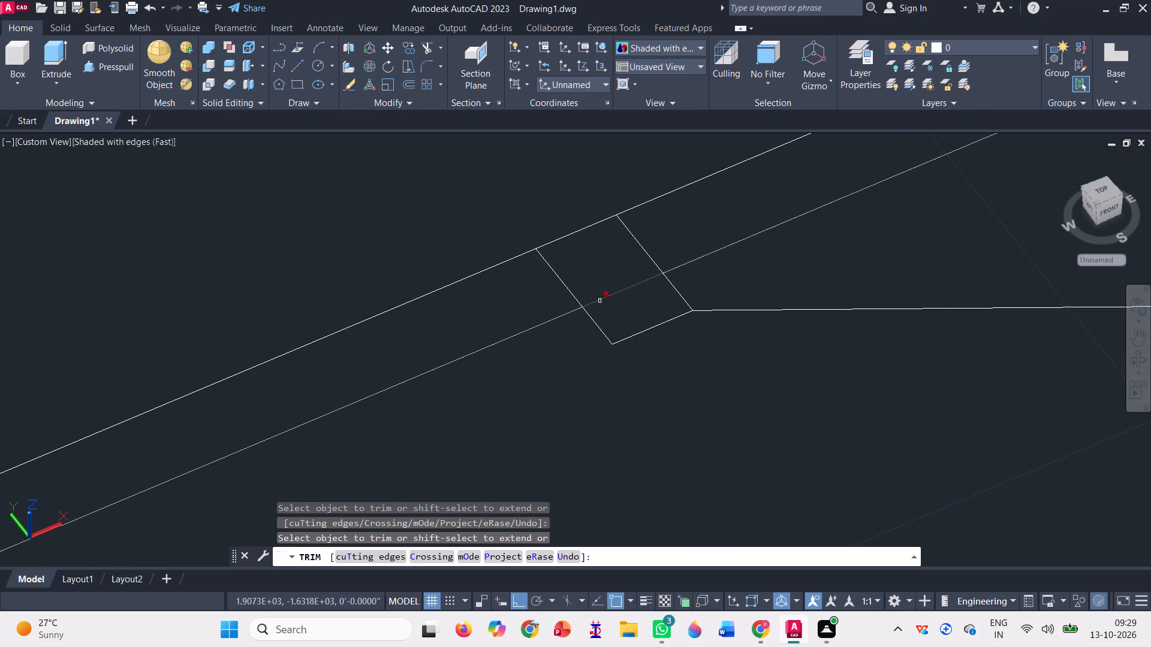
left_click(599, 299)
left_click(635, 244)
left_click(554, 276)
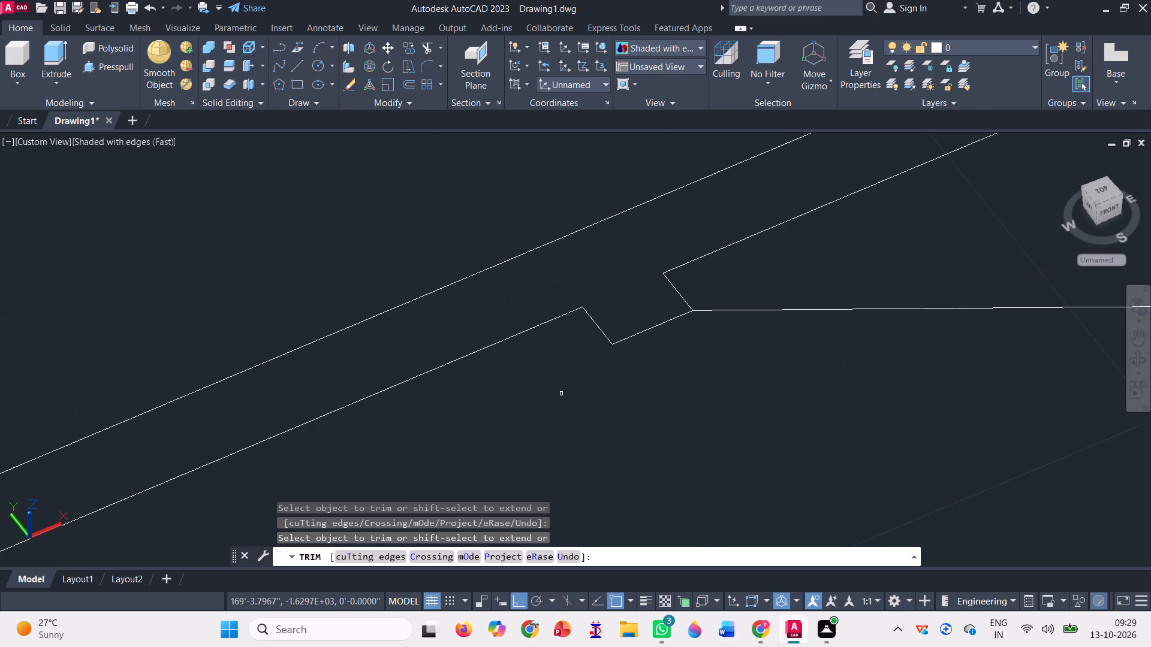
Trim the overlapping wall and column lines at the outer corner column beyond the cross-partition's second door.
scroll(529, 403, "down", 2)
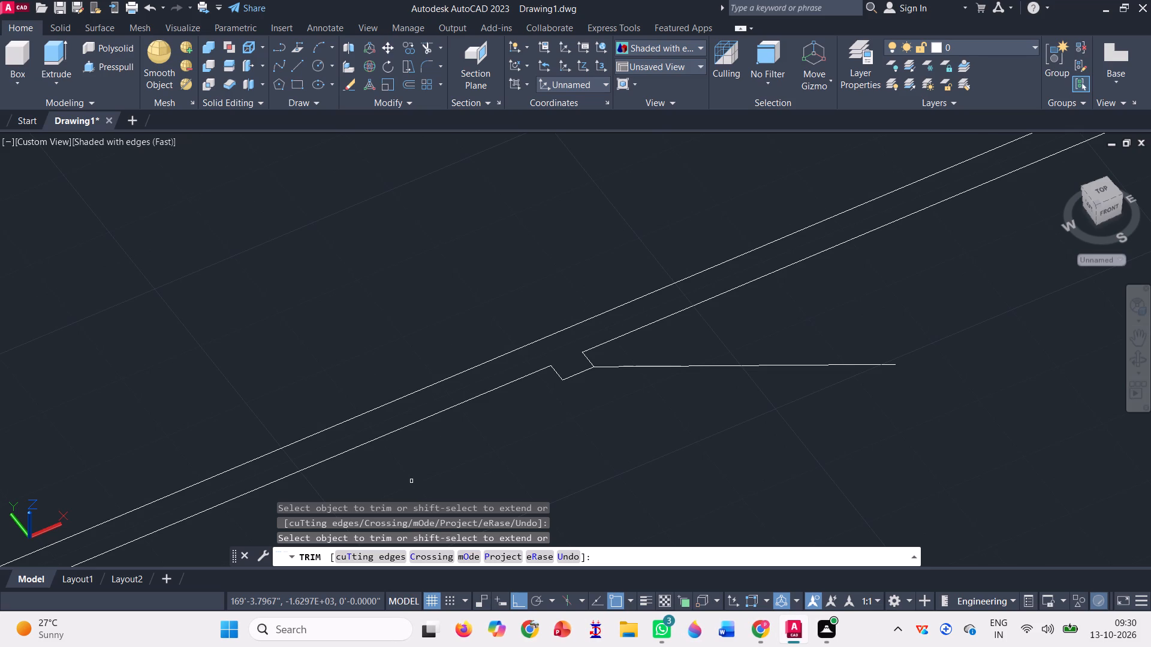
scroll(398, 508, "down", 2)
scroll(400, 377, "down", 1)
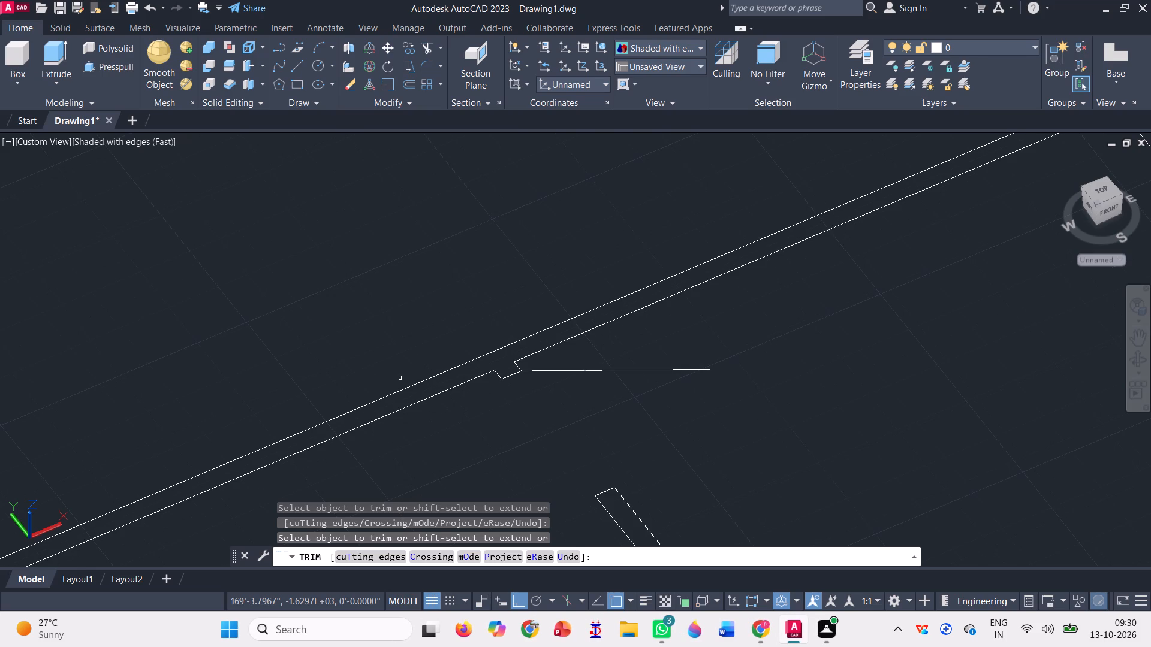
scroll(379, 421, "down", 2)
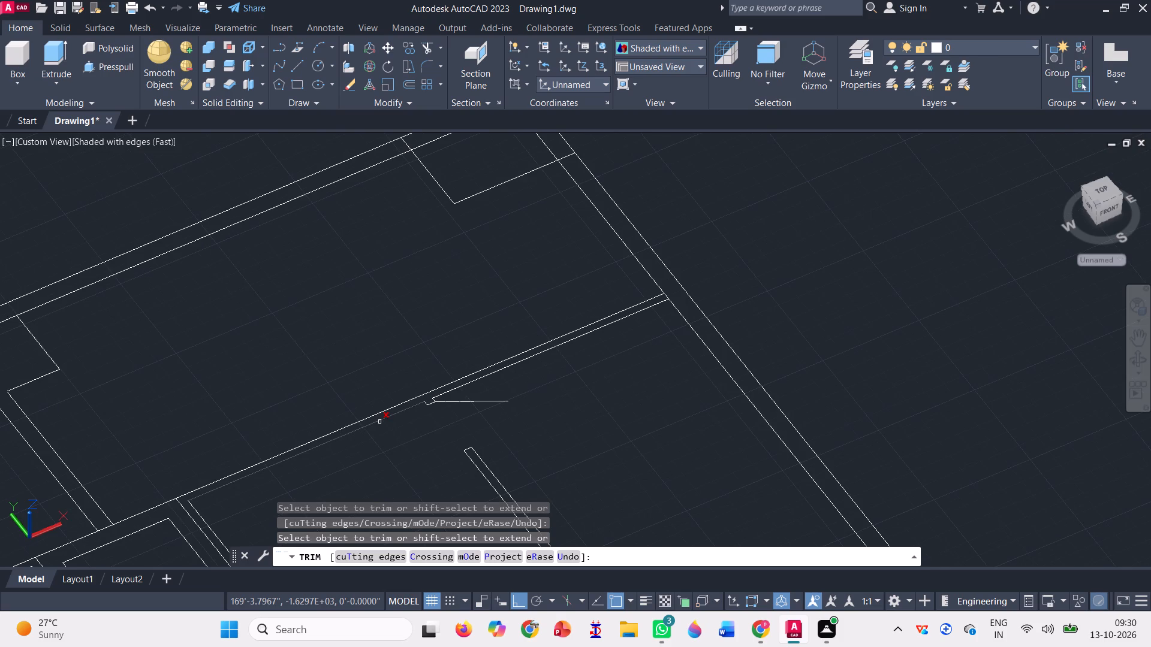
scroll(379, 421, "down", 1)
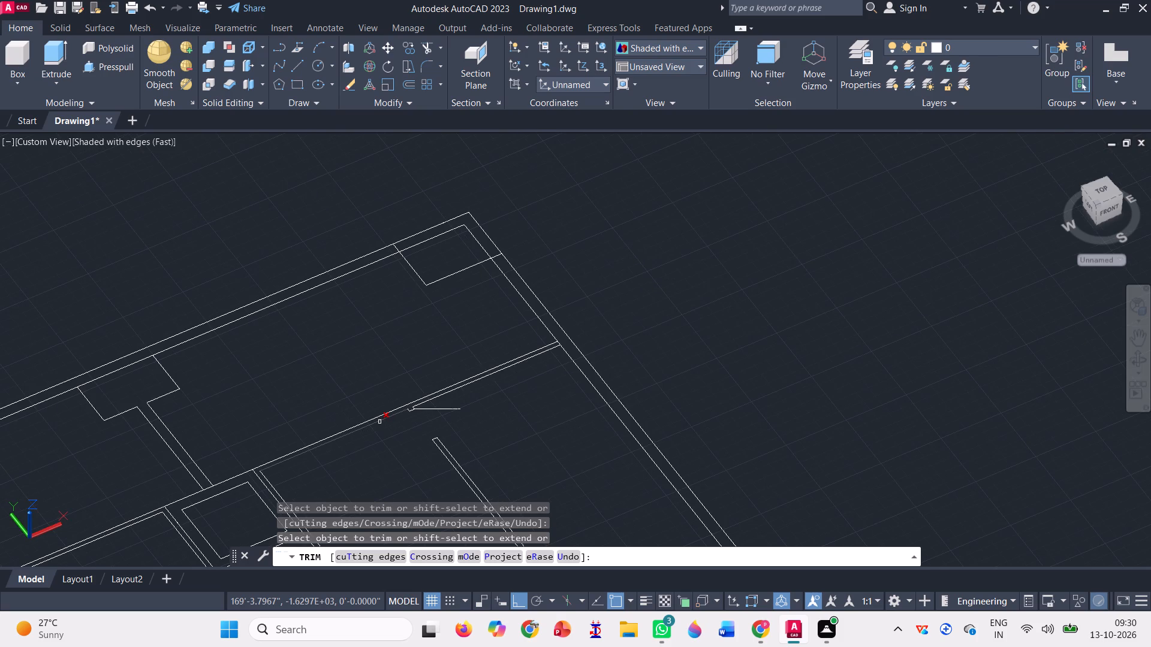
scroll(395, 240, "up", 3)
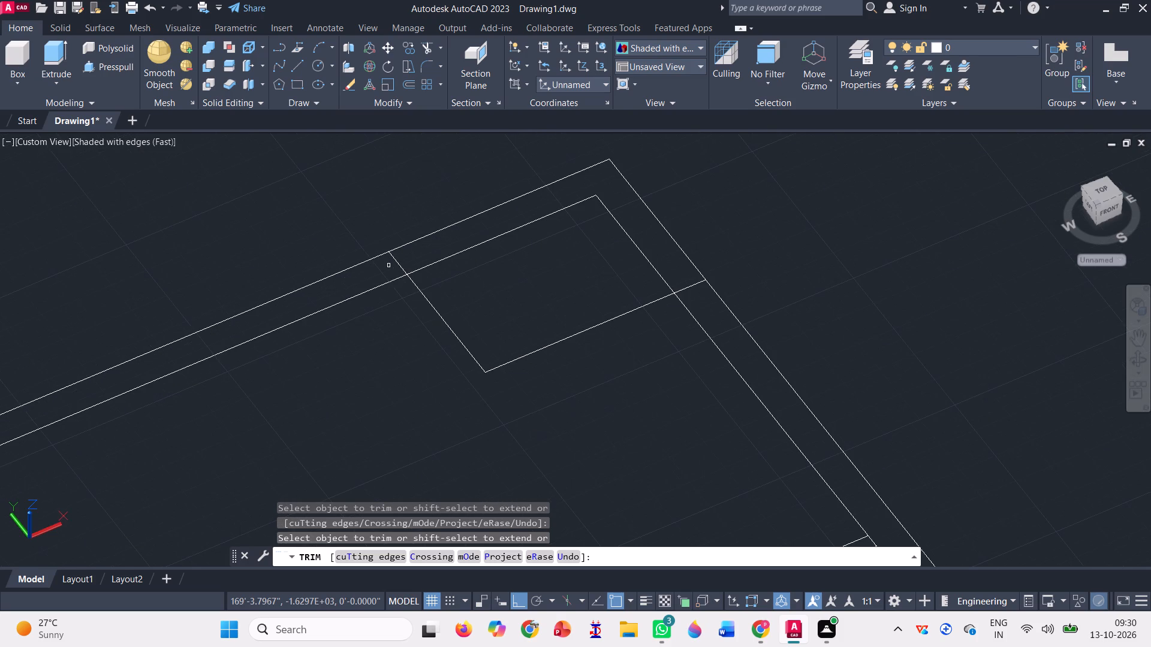
left_click(398, 258)
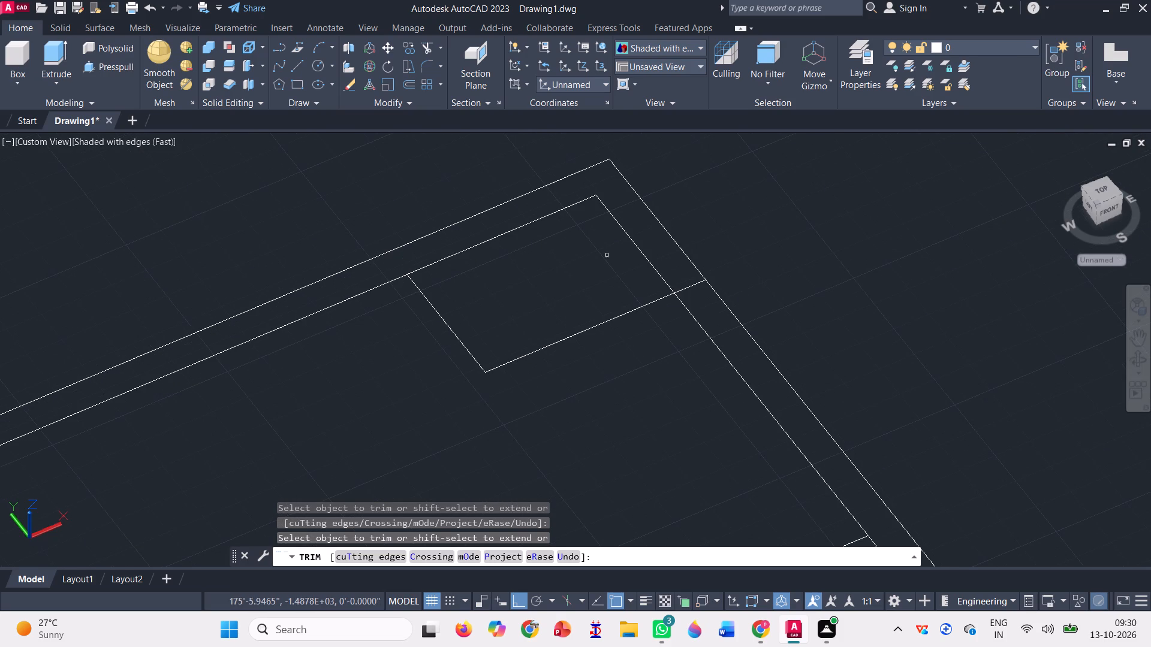
left_click(683, 286)
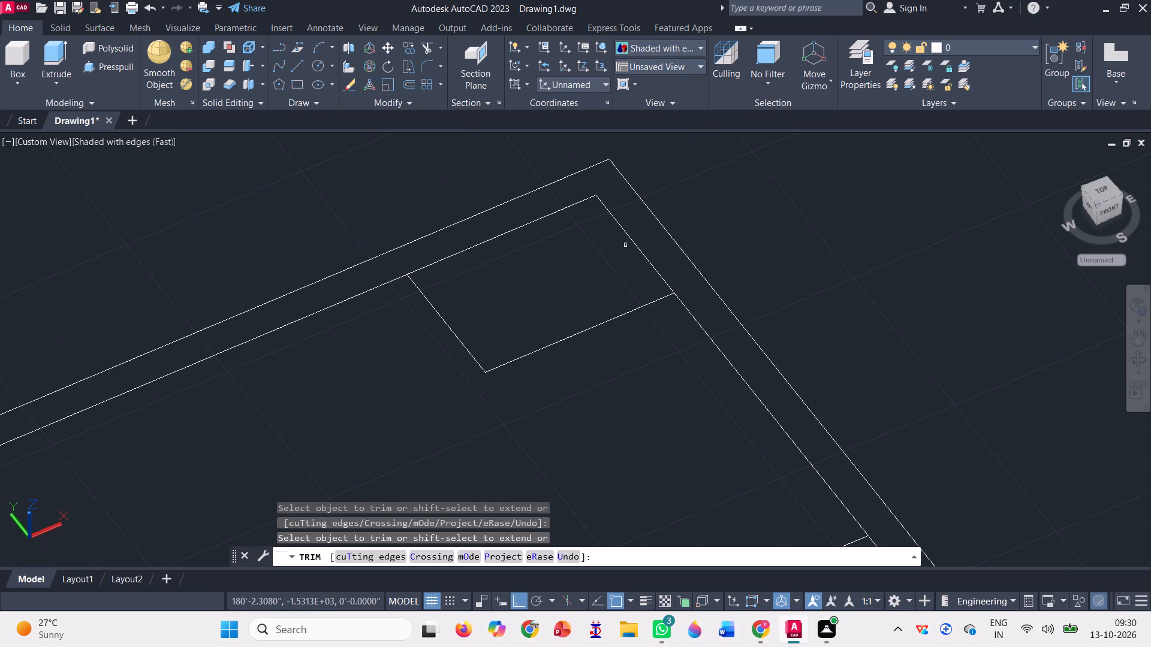
left_click(627, 235)
left_click(537, 222)
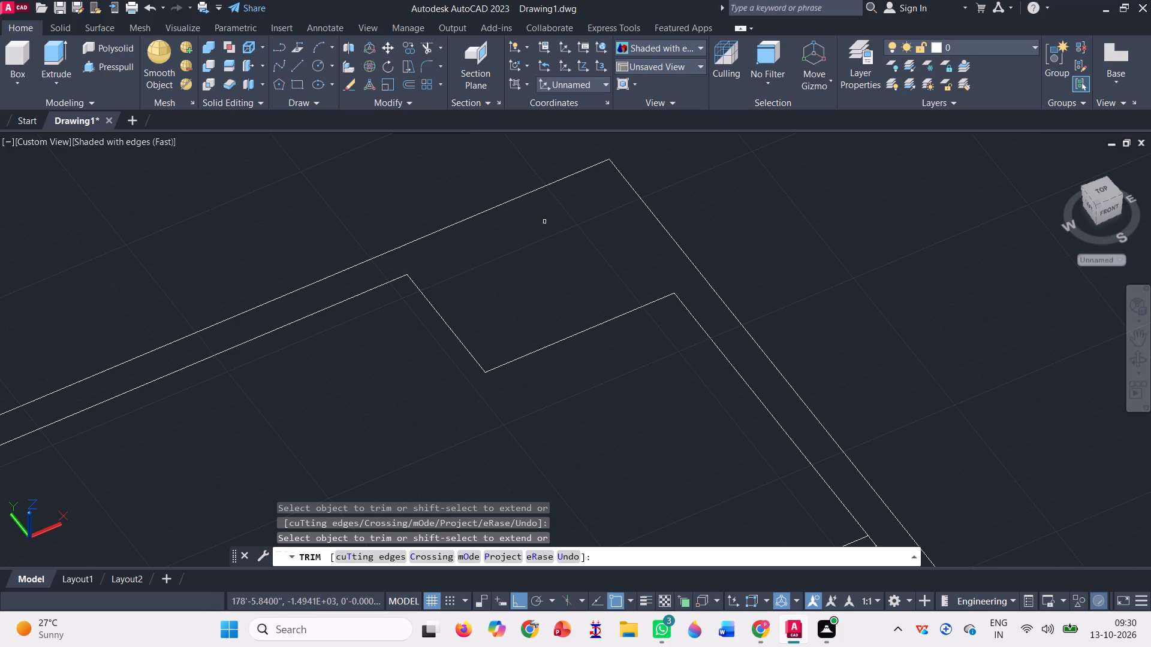
Trim the inner wall line crossing the column midway along the short outer wall.
scroll(715, 227, "down", 2)
scroll(269, 376, "up", 2)
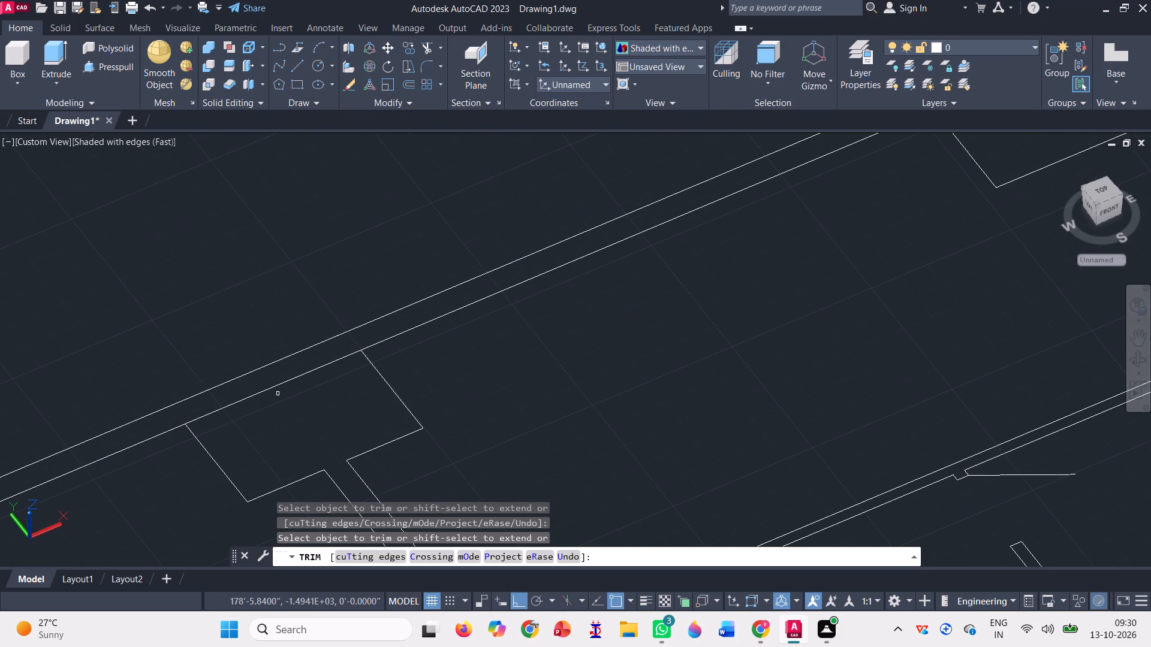
left_click(273, 389)
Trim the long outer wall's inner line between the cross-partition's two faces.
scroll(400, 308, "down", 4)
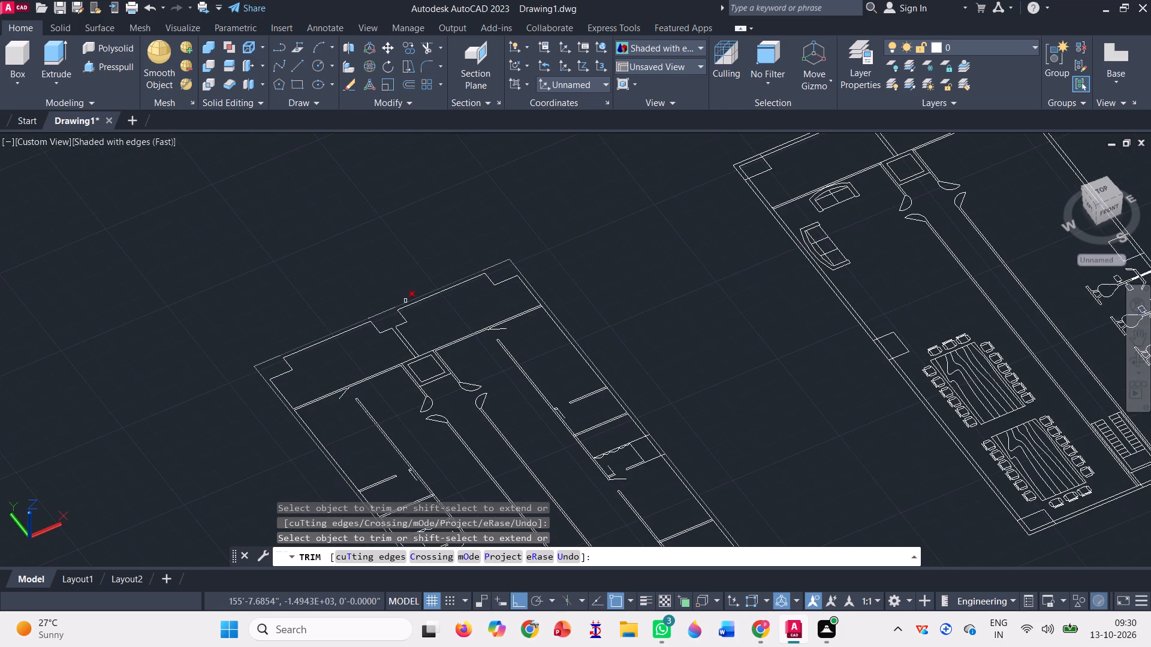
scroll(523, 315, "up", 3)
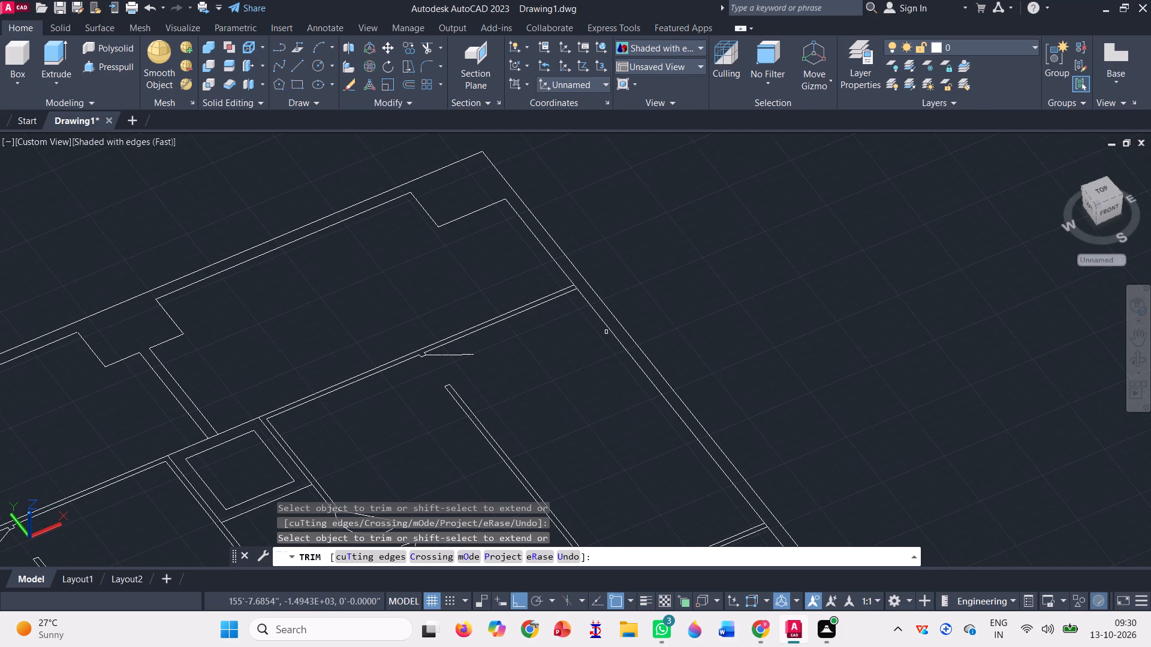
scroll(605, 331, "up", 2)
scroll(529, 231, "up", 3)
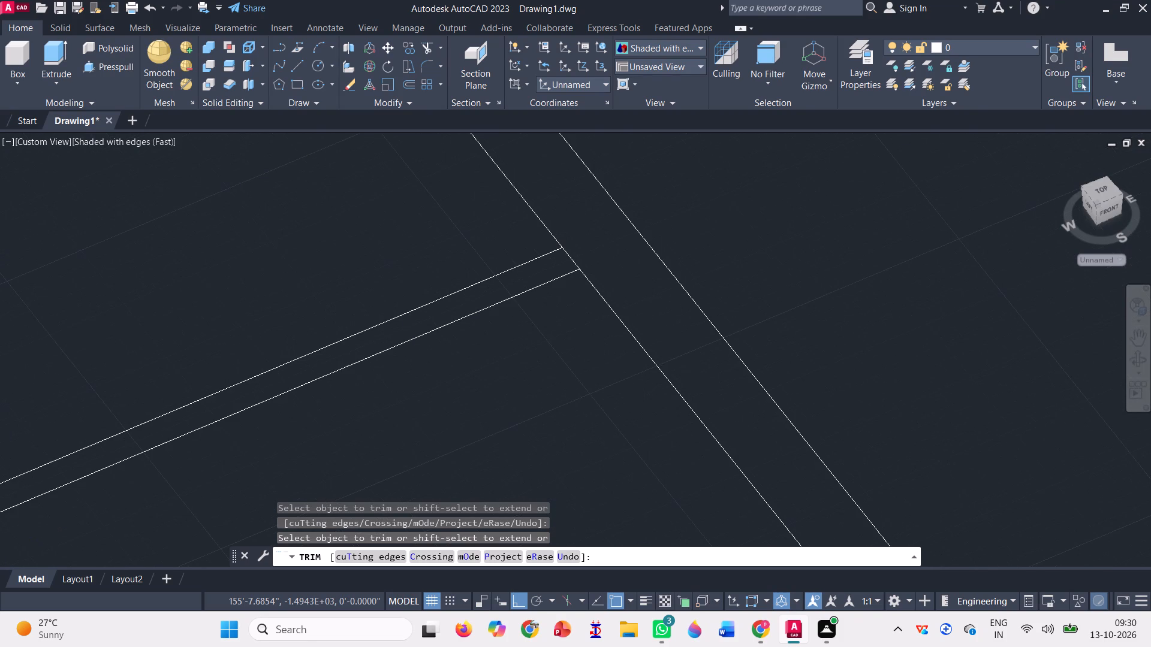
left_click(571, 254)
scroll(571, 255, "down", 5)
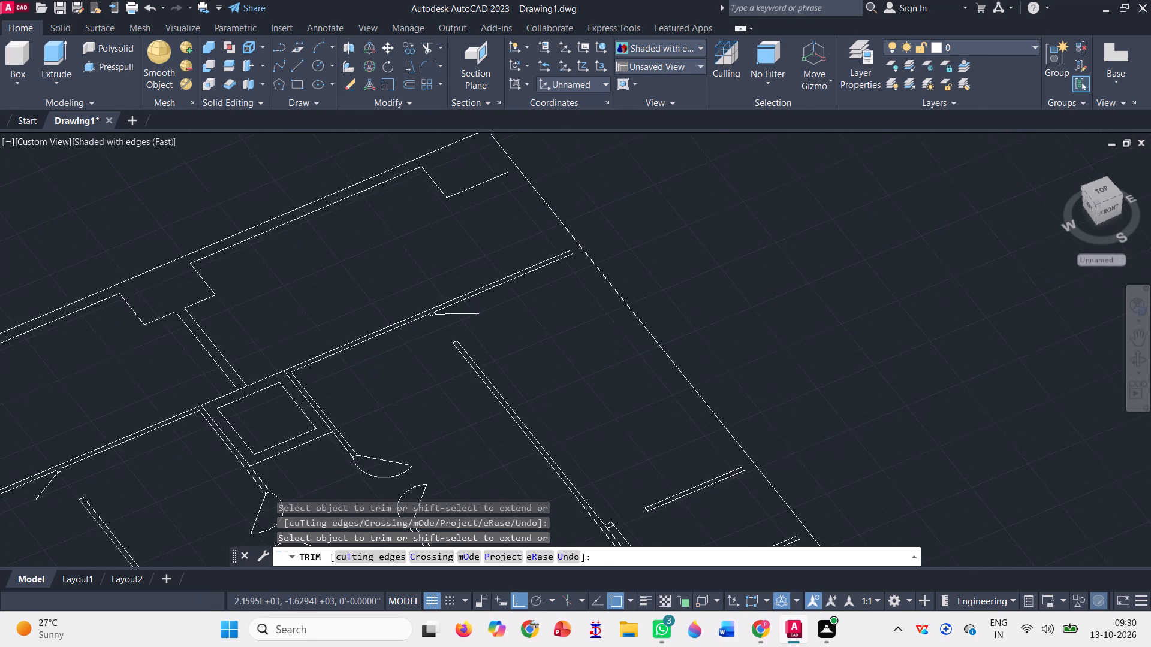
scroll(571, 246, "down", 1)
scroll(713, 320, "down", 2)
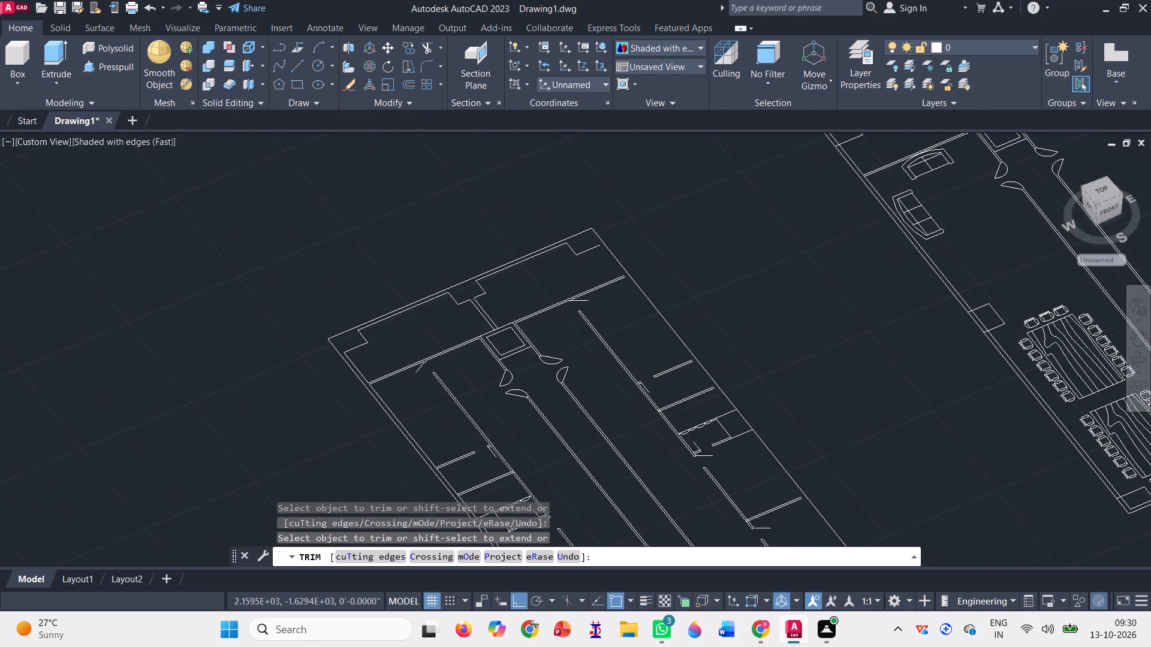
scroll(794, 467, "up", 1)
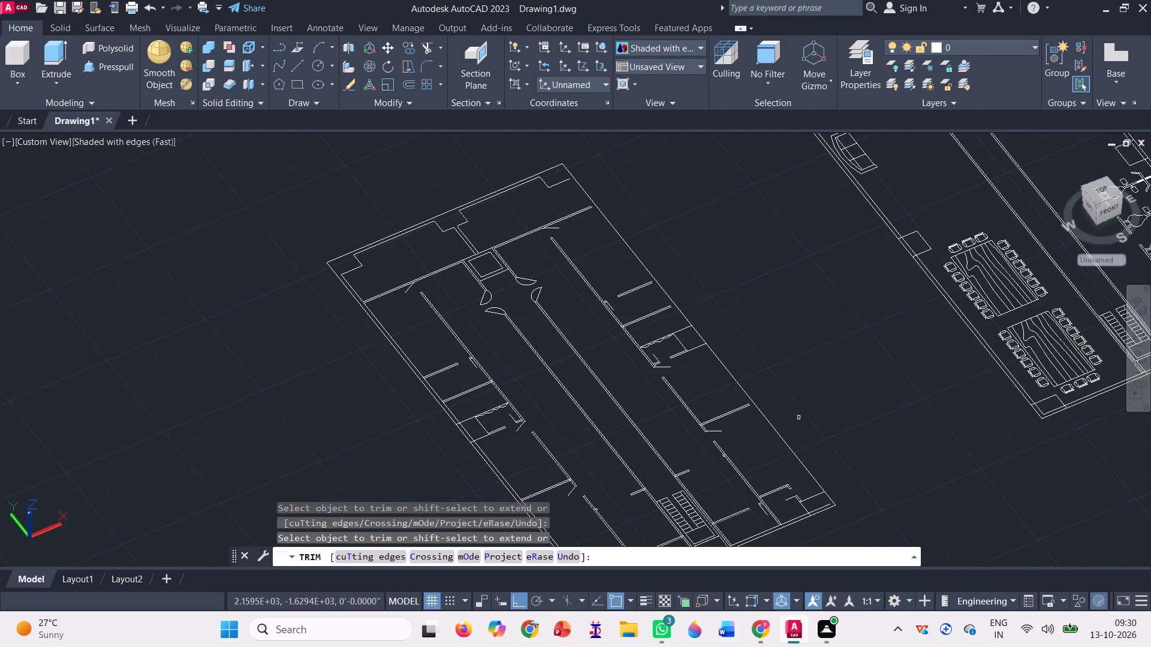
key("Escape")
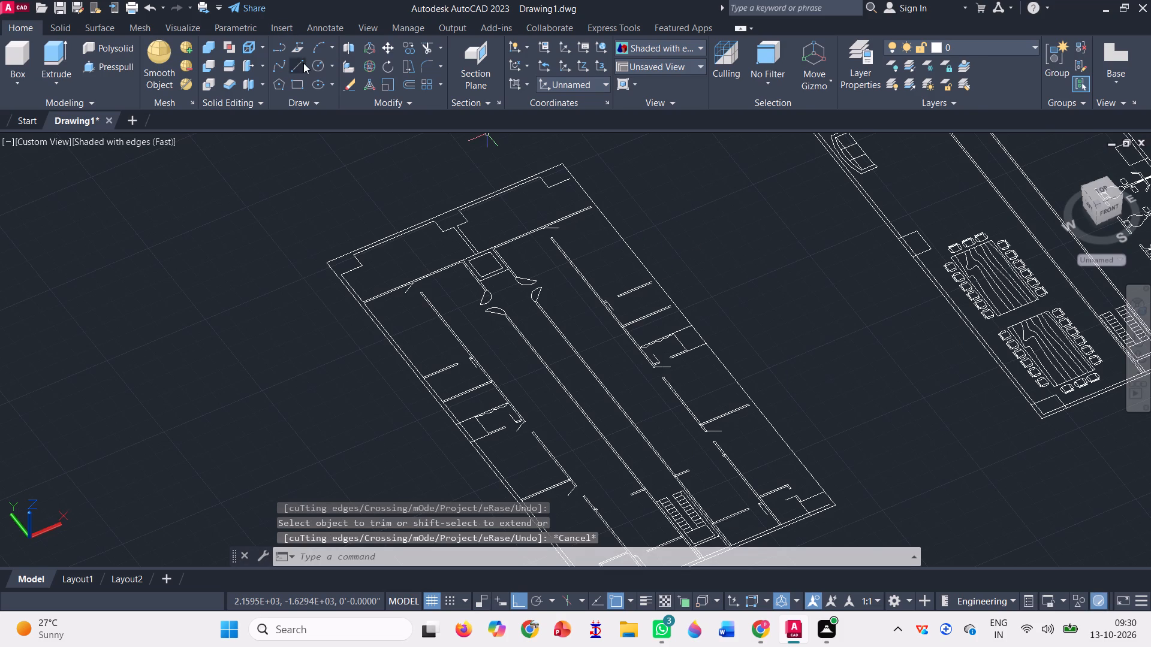
Draw a line from the trimmed corner column's open end to the cross-partition's near face, along the long wall's inner side.
left_click(302, 63)
scroll(577, 171, "up", 2)
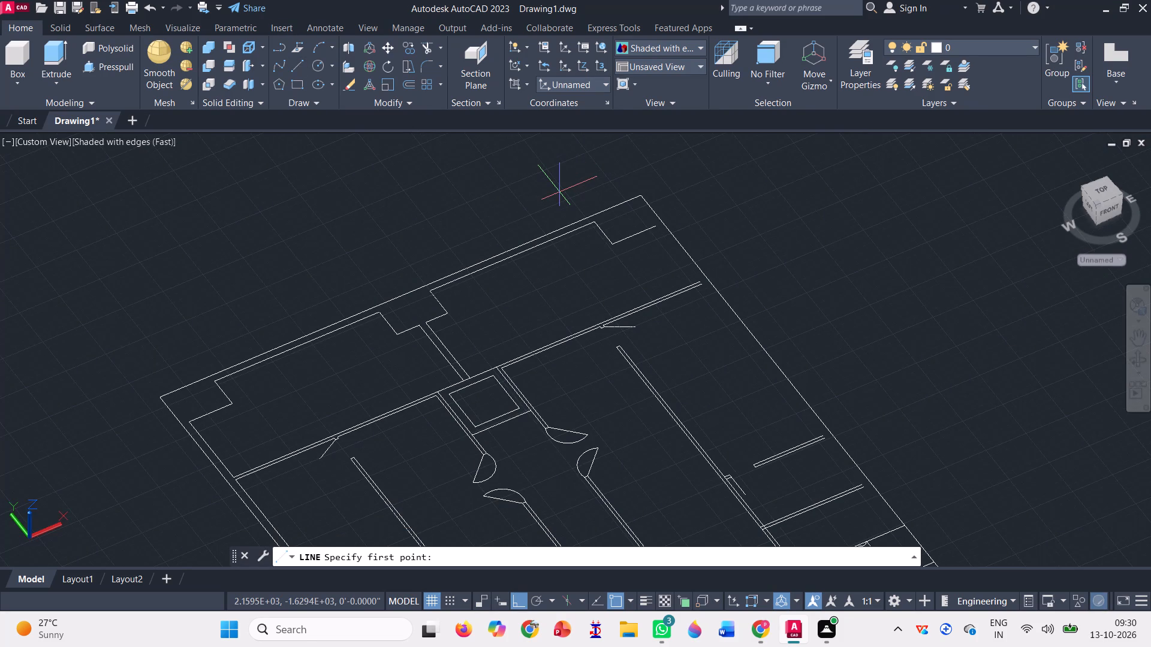
scroll(634, 224, "up", 3)
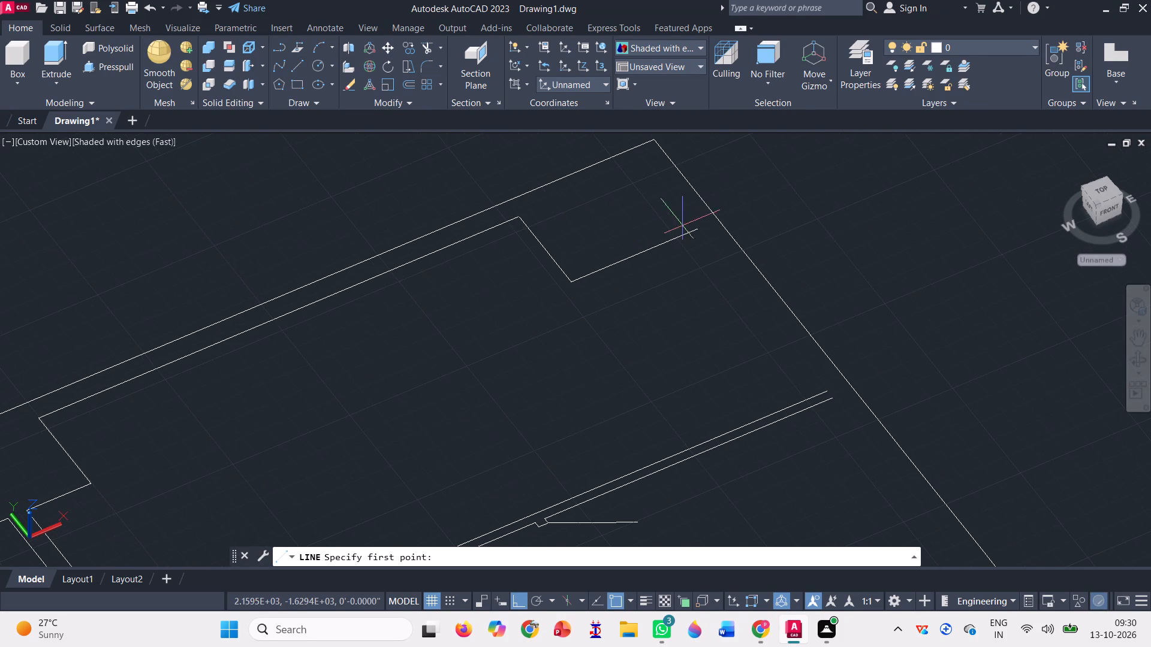
left_click(694, 223)
scroll(538, 174, "down", 1)
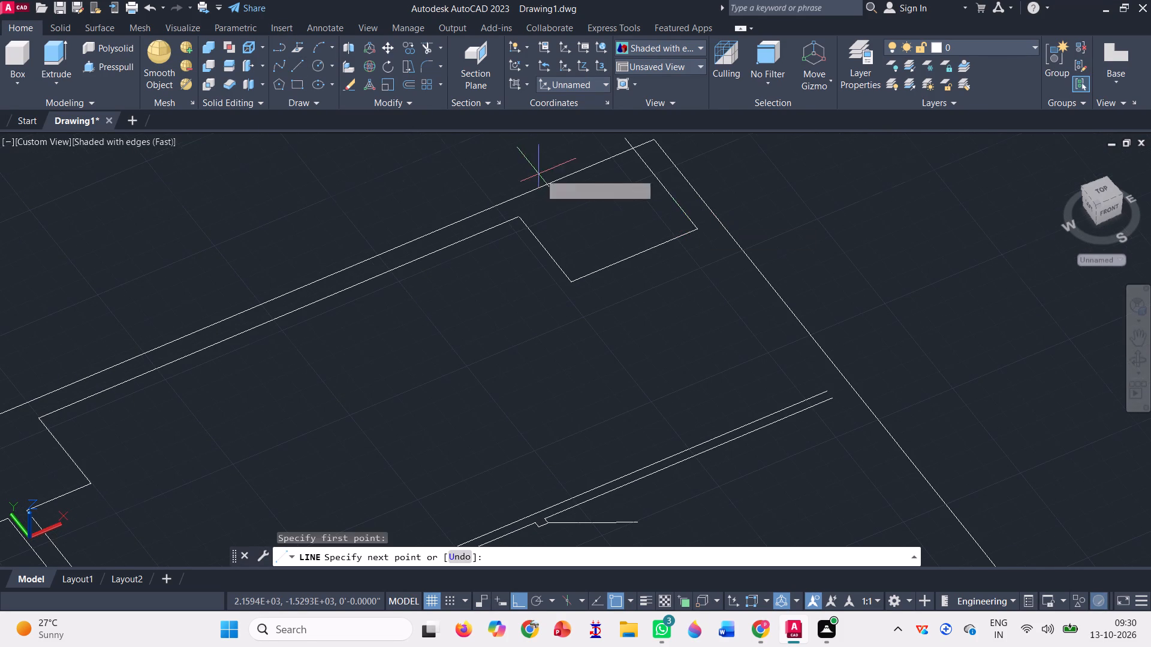
scroll(538, 174, "down", 1)
scroll(658, 261, "up", 4)
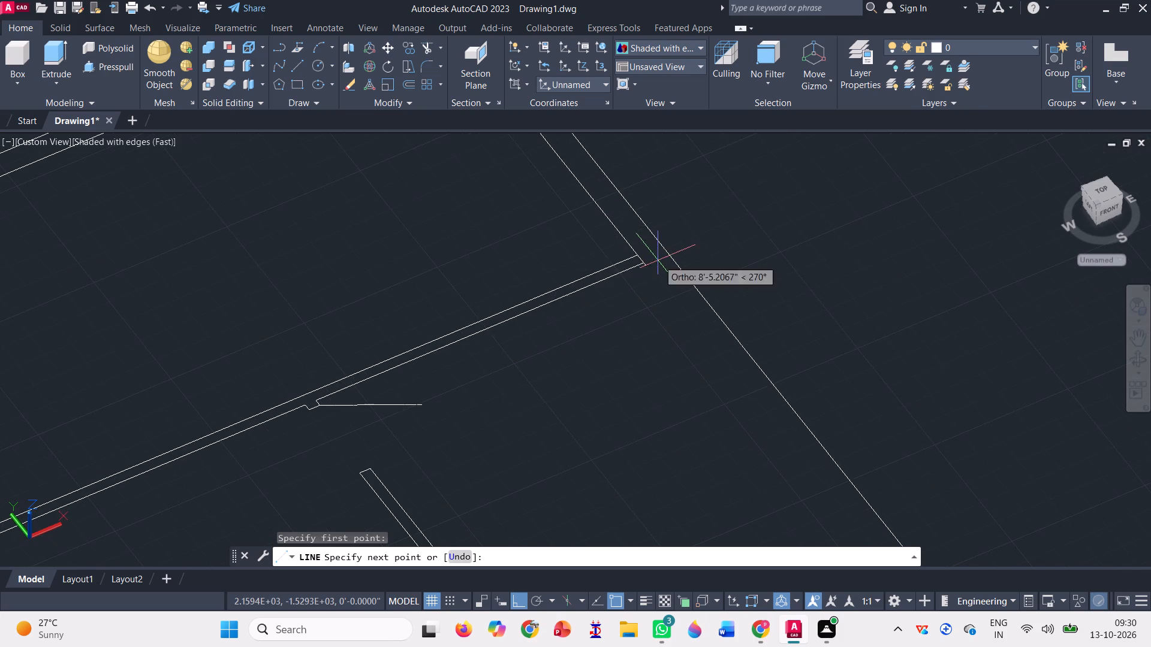
scroll(622, 251, "up", 3)
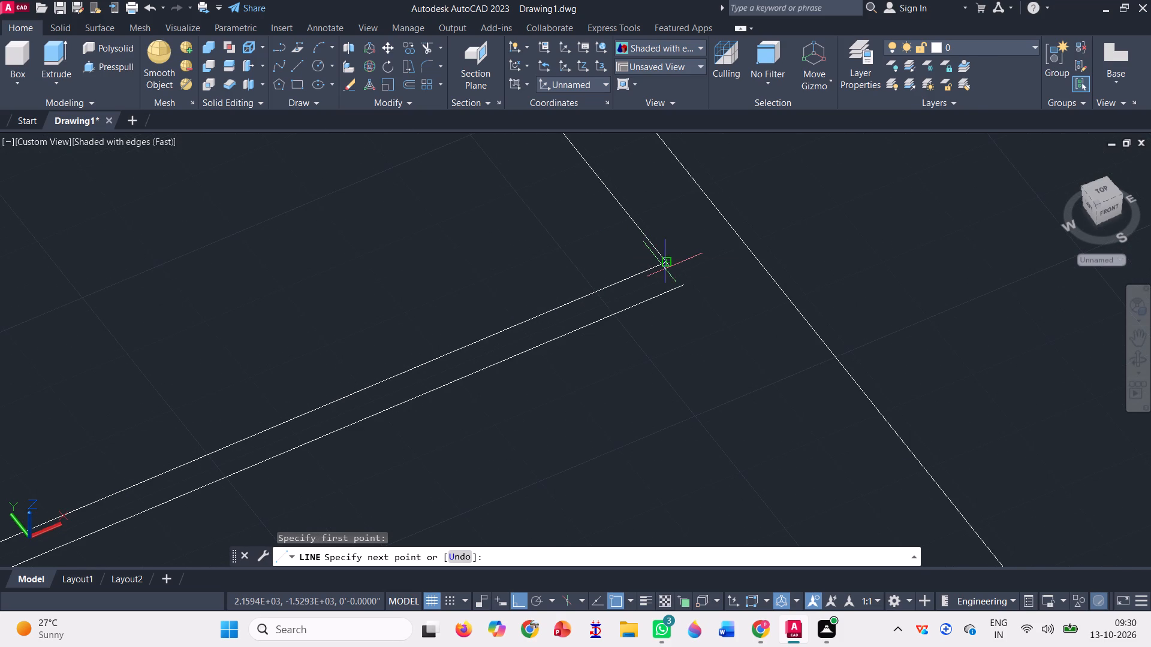
left_click(661, 261)
key("space")
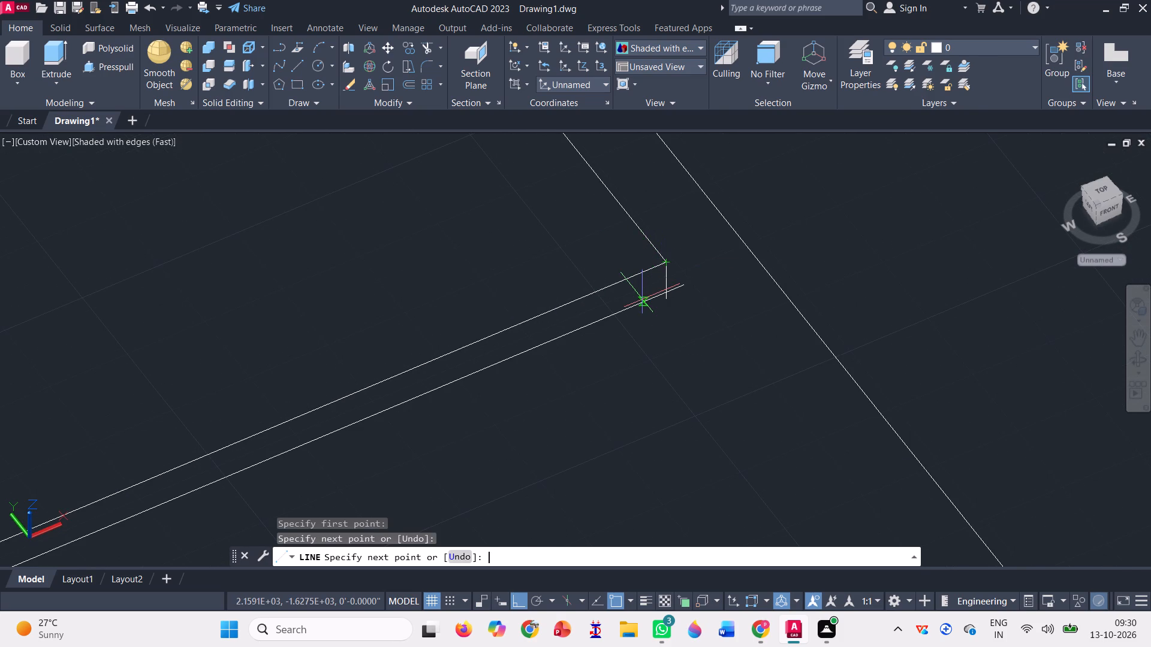
Extend the new inner wall line past the cross-partition to the corner column at the long wall's far end.
scroll(642, 299, "down", 3)
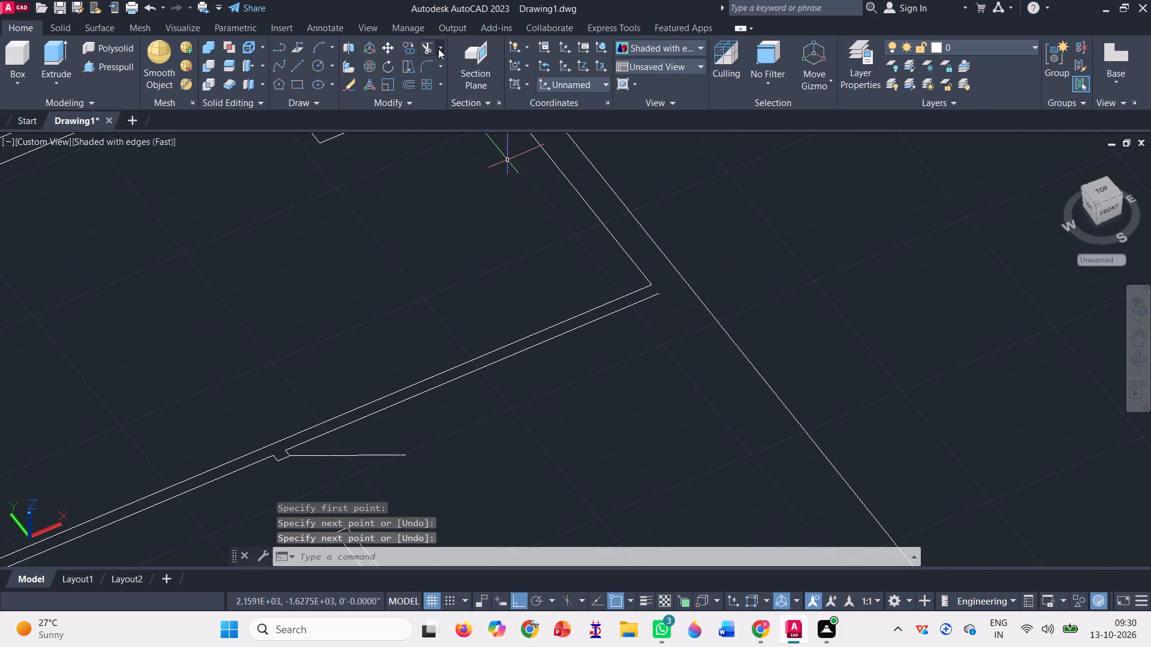
left_click(436, 47)
left_click(439, 44)
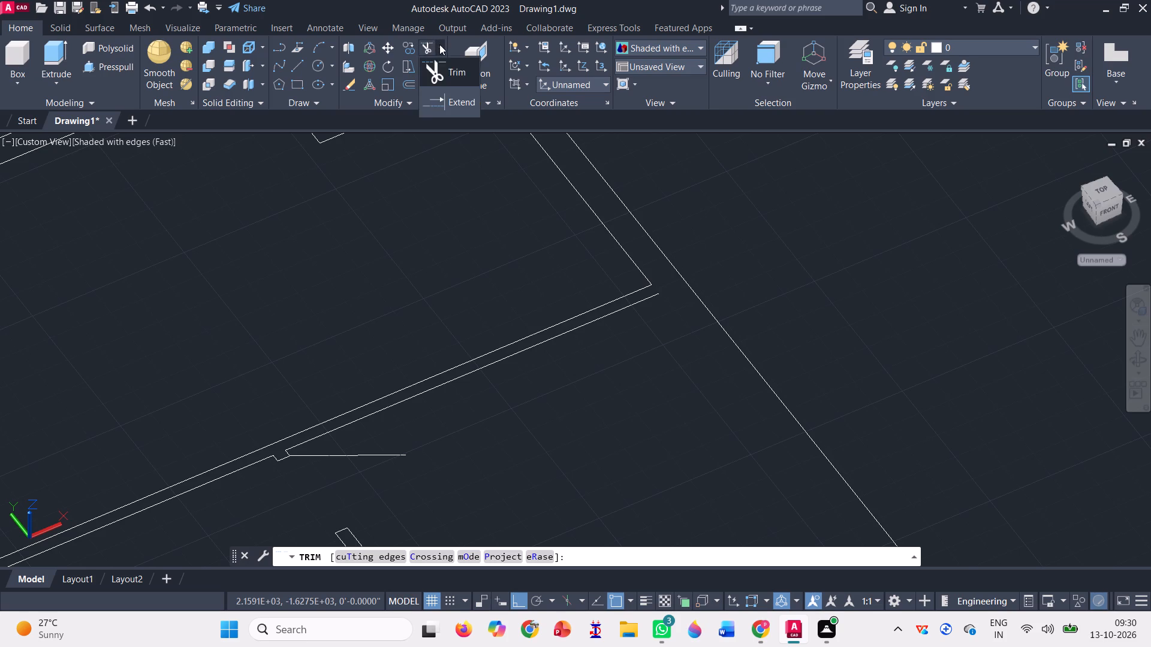
left_click(447, 94)
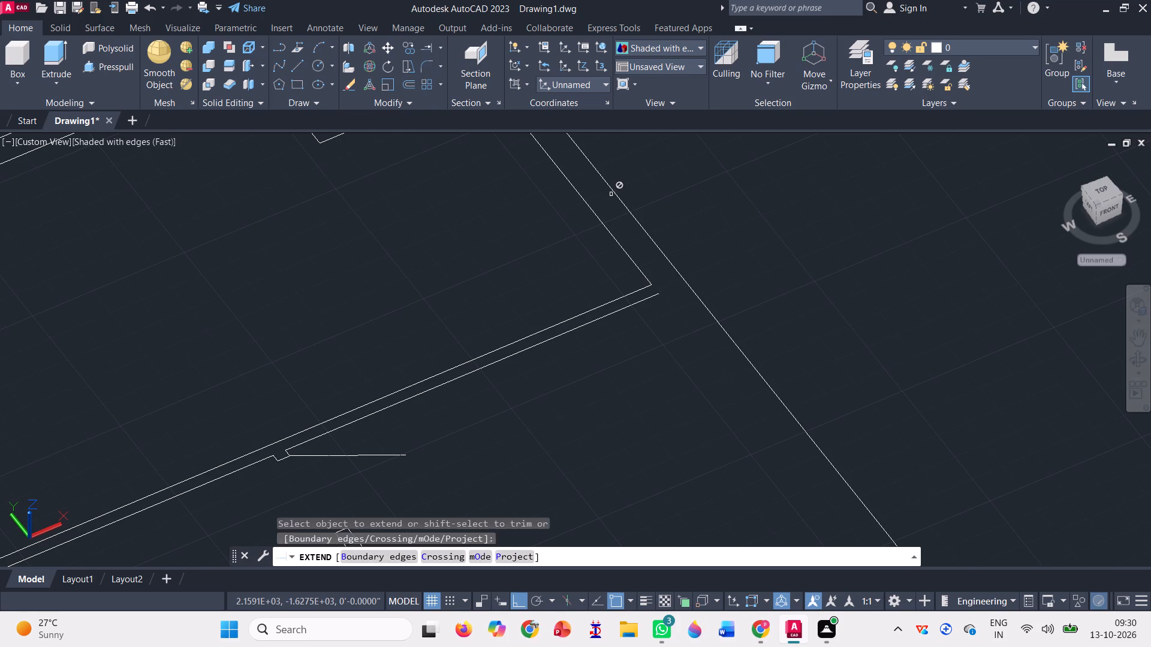
left_click(585, 204)
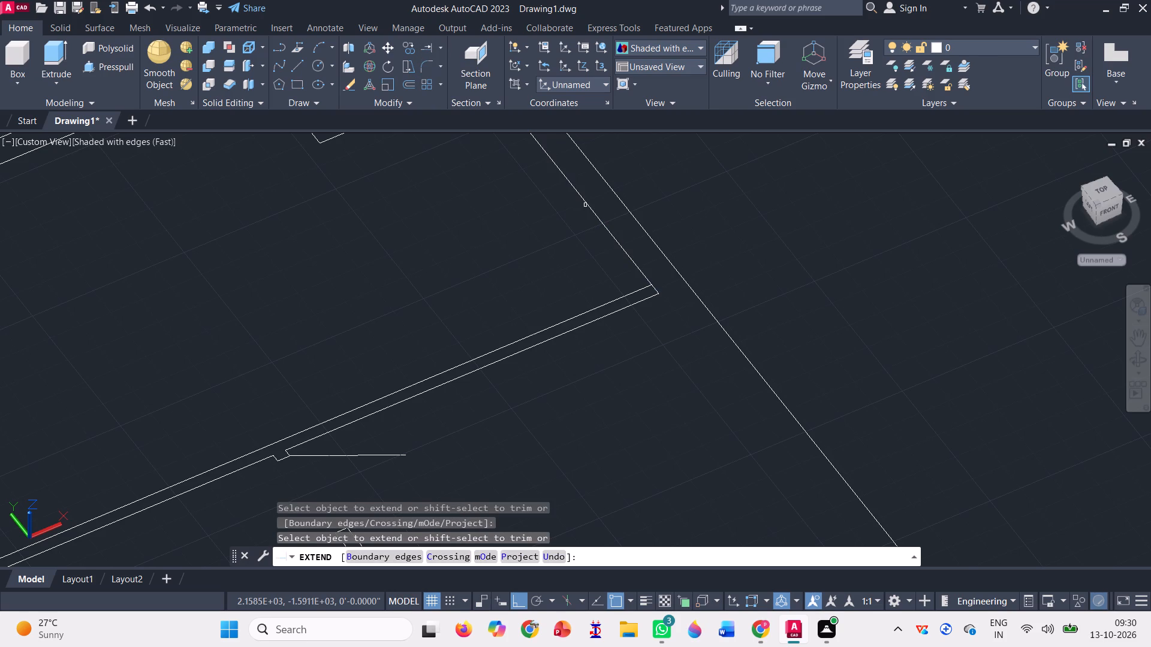
left_click(585, 204)
left_click(585, 204)
scroll(585, 204, "down", 4)
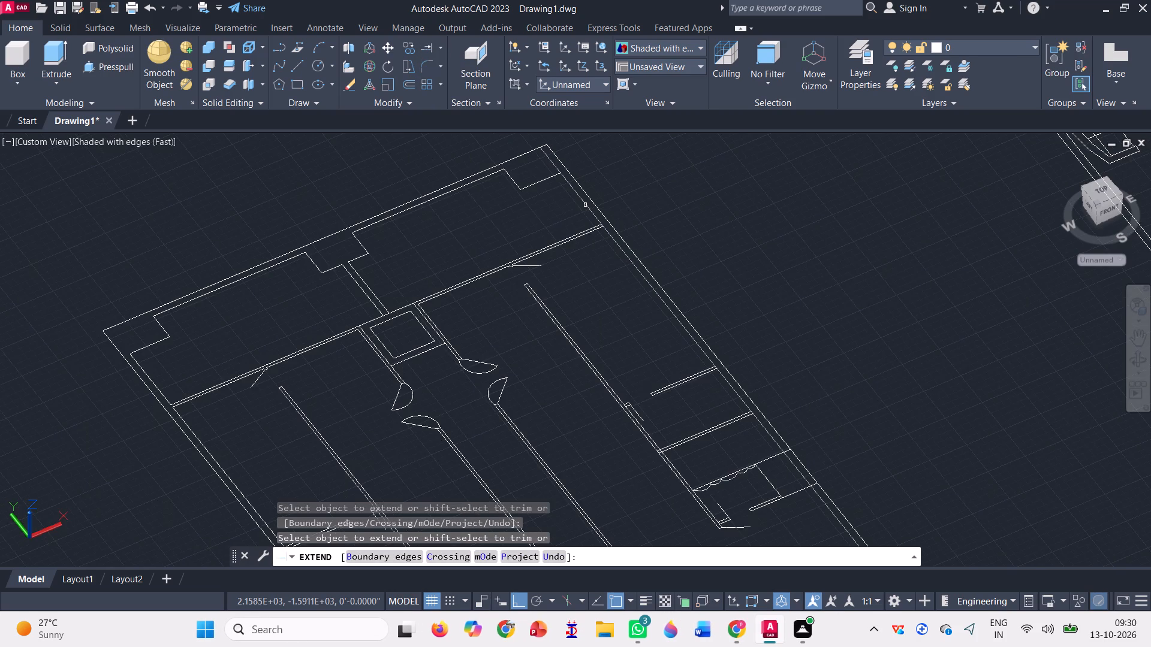
scroll(585, 204, "down", 2)
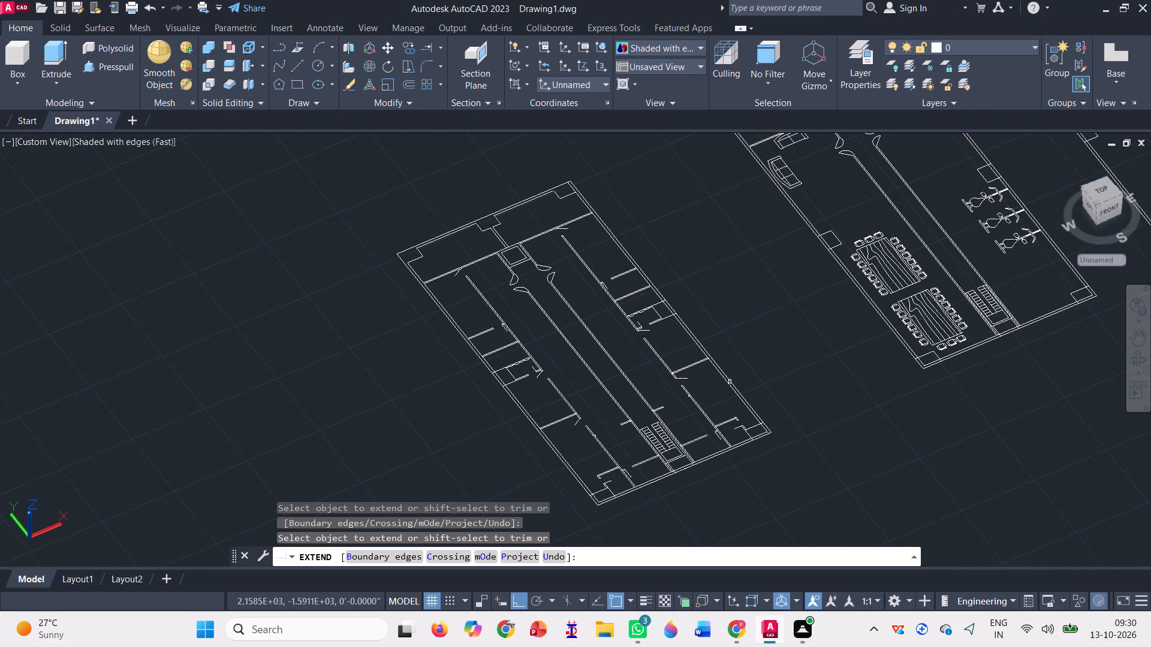
scroll(747, 404, "up", 3)
key("Escape")
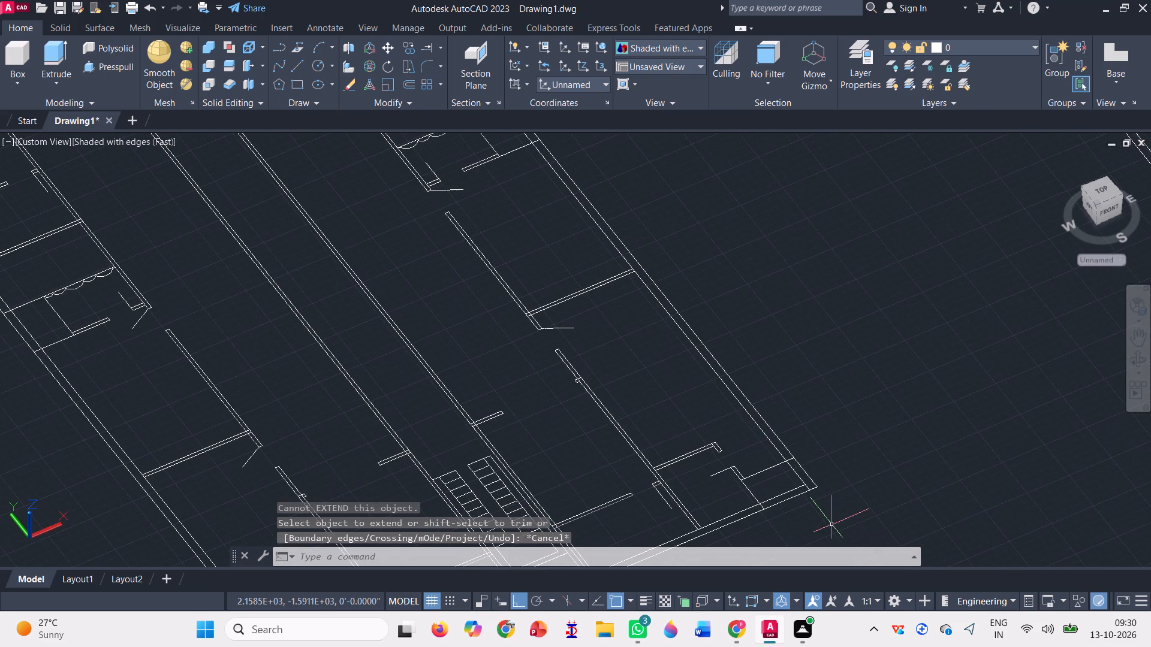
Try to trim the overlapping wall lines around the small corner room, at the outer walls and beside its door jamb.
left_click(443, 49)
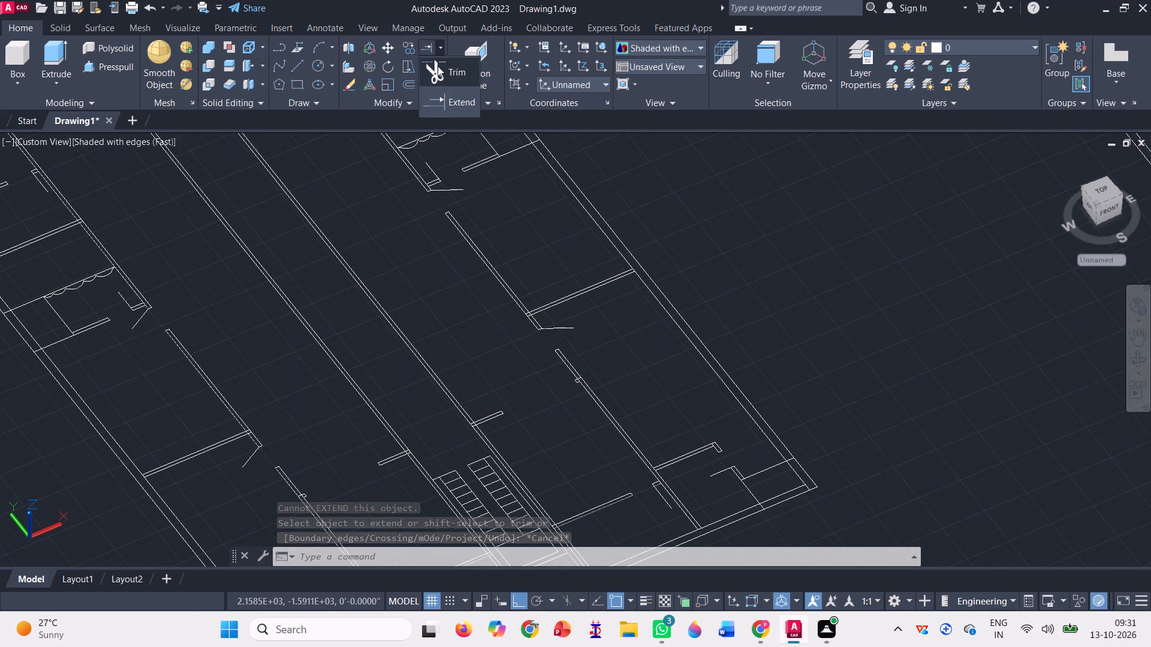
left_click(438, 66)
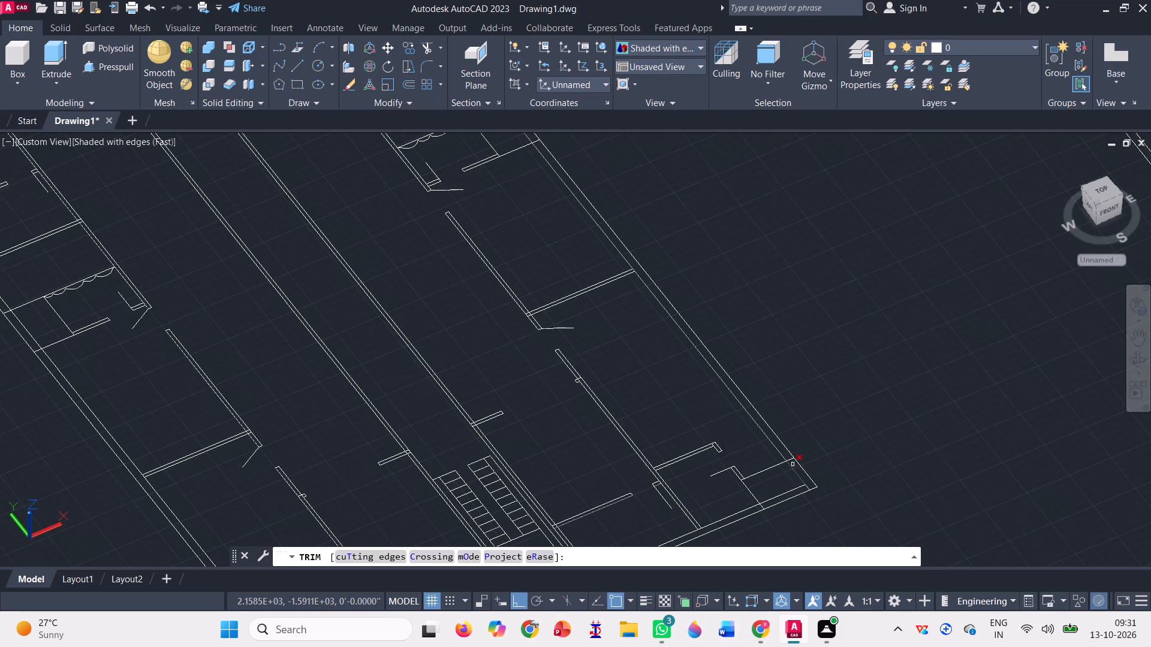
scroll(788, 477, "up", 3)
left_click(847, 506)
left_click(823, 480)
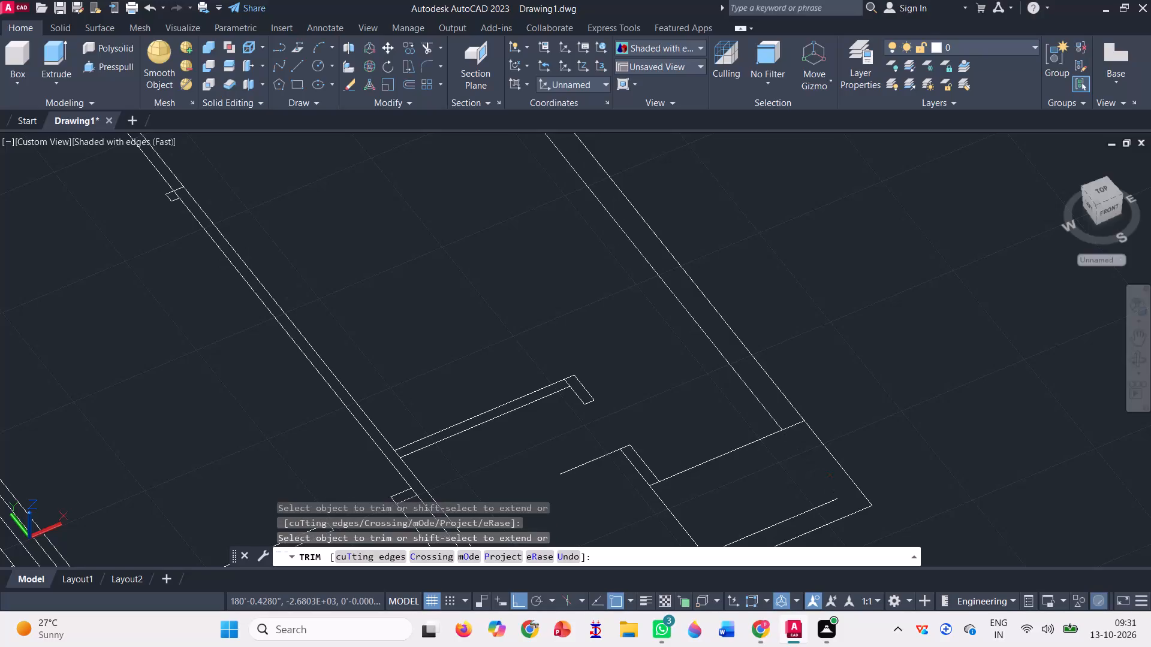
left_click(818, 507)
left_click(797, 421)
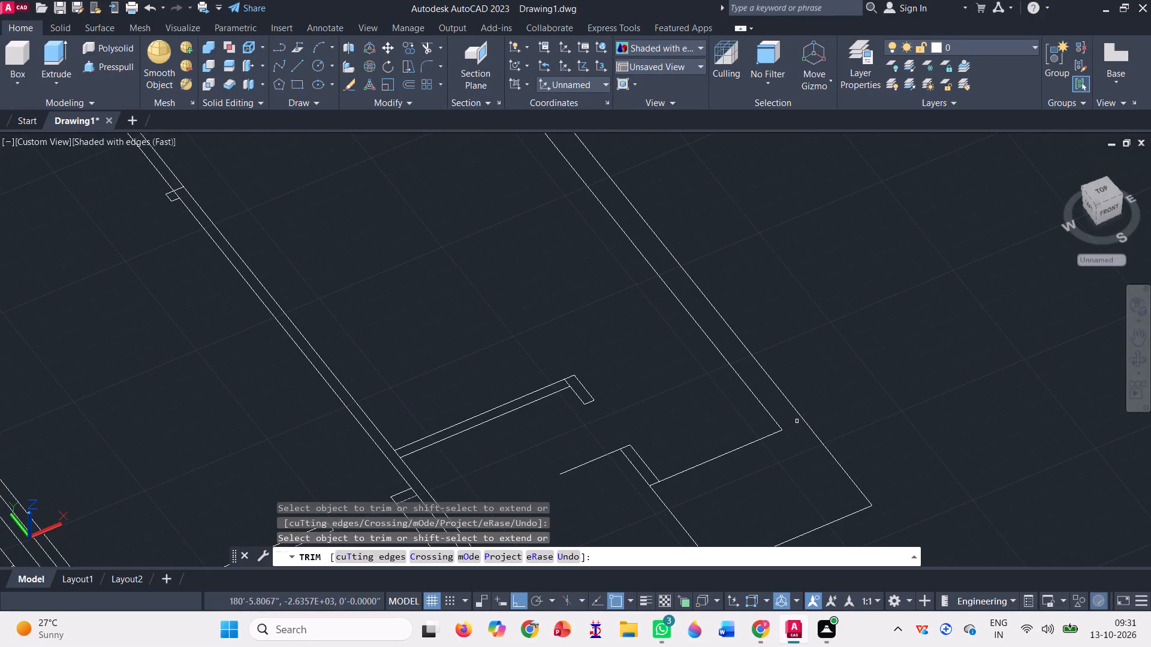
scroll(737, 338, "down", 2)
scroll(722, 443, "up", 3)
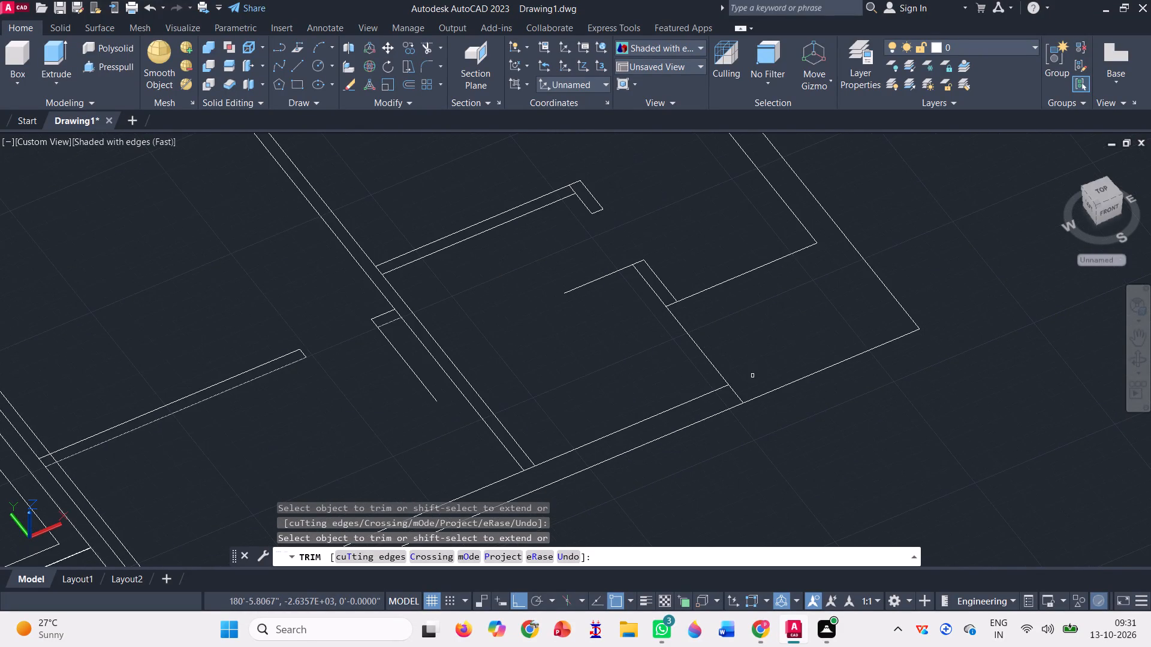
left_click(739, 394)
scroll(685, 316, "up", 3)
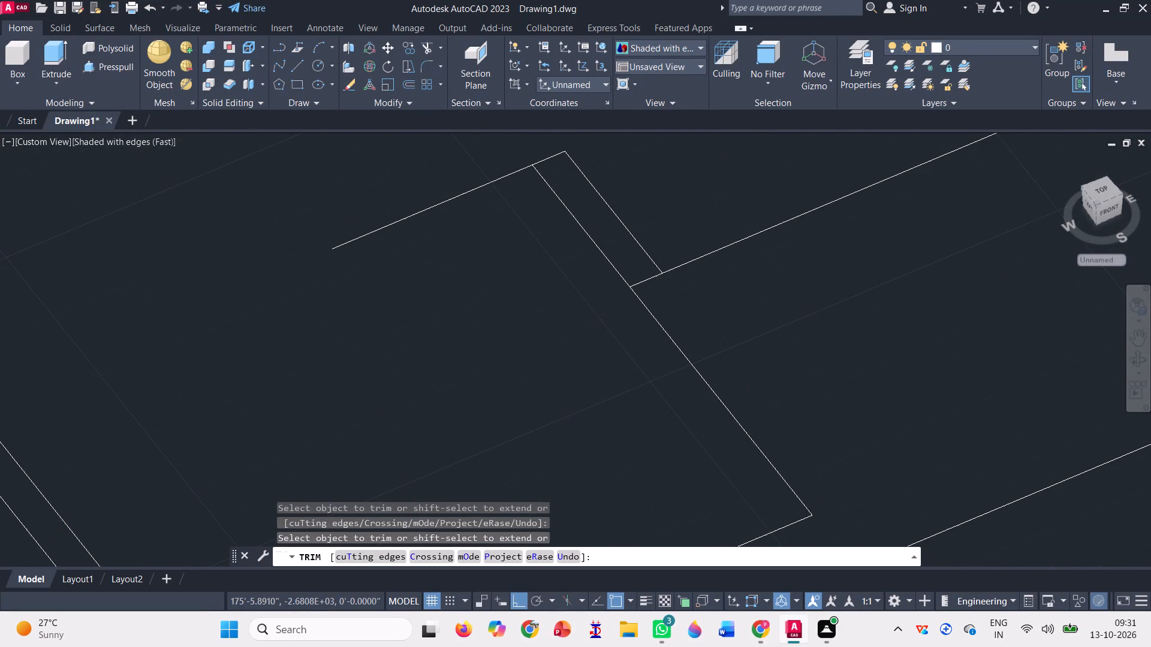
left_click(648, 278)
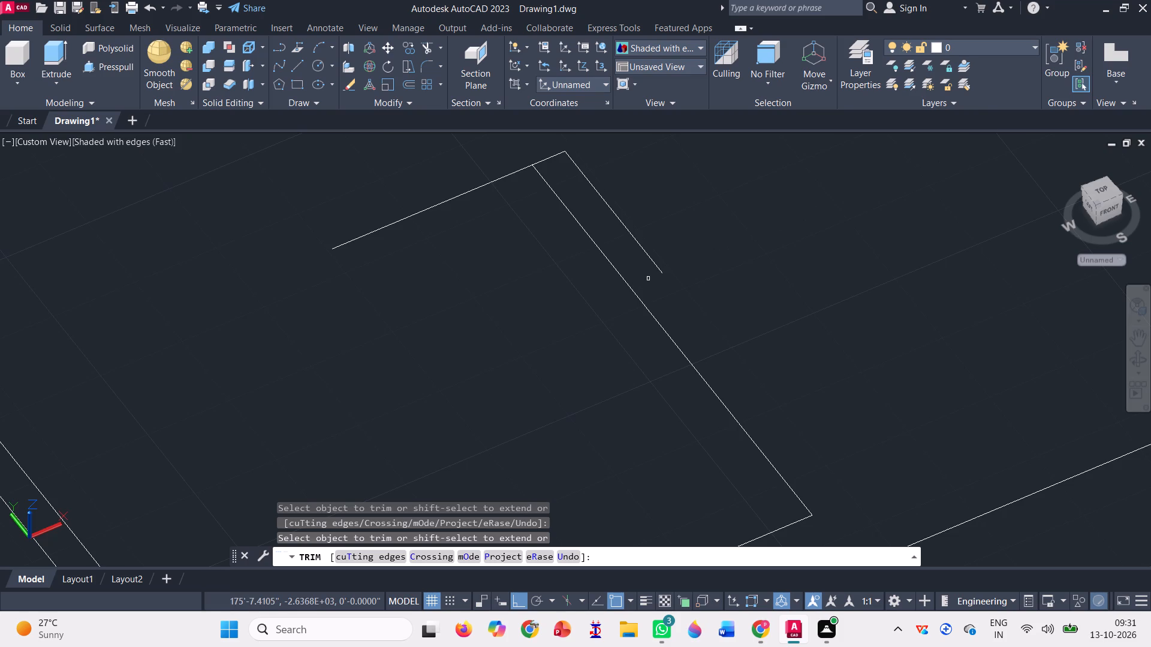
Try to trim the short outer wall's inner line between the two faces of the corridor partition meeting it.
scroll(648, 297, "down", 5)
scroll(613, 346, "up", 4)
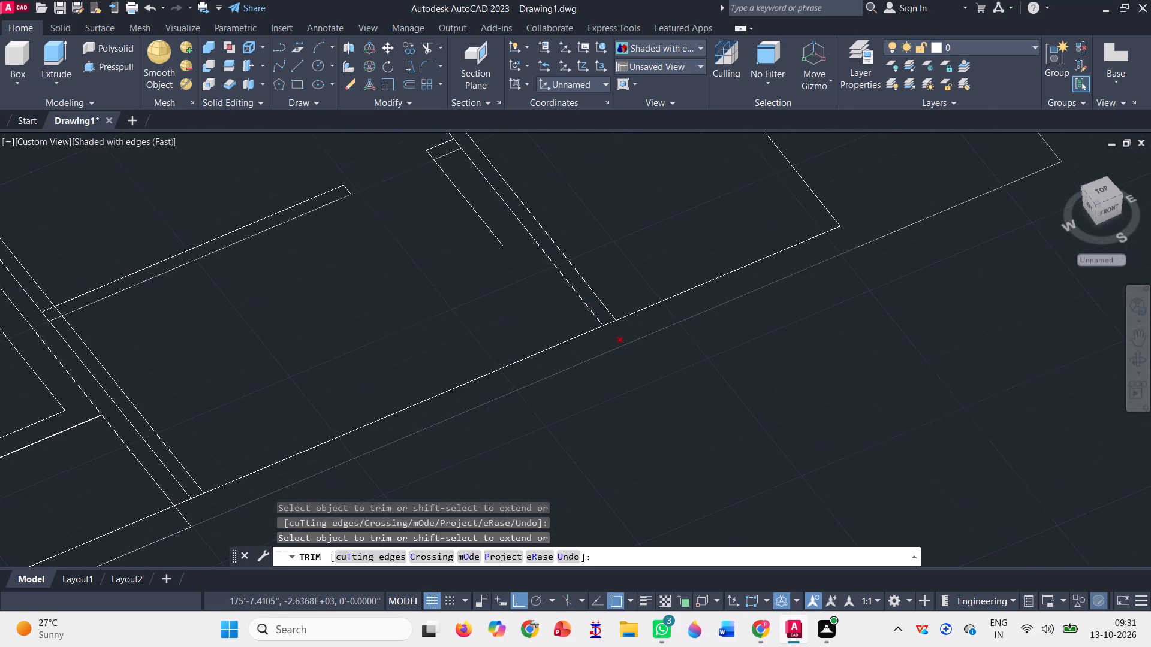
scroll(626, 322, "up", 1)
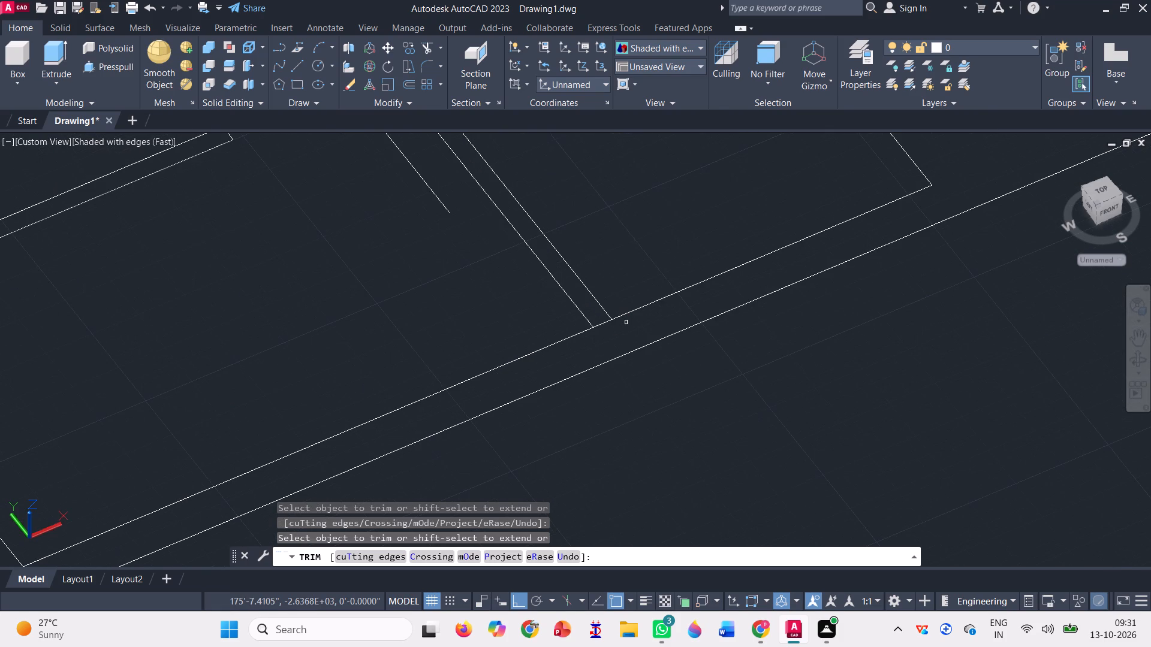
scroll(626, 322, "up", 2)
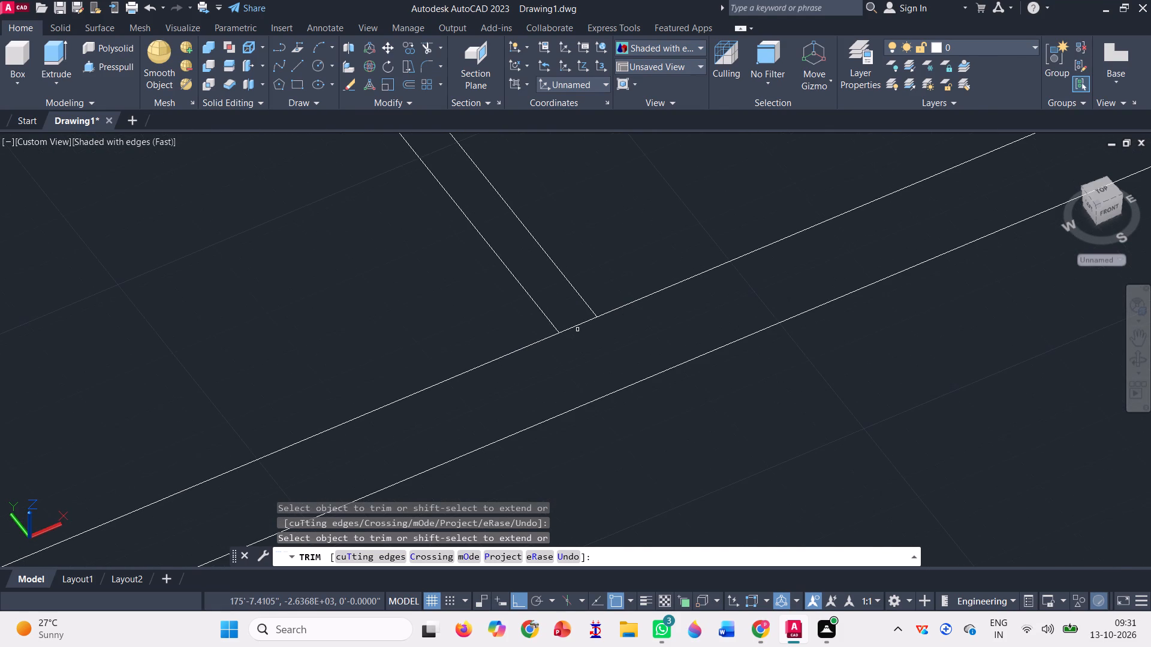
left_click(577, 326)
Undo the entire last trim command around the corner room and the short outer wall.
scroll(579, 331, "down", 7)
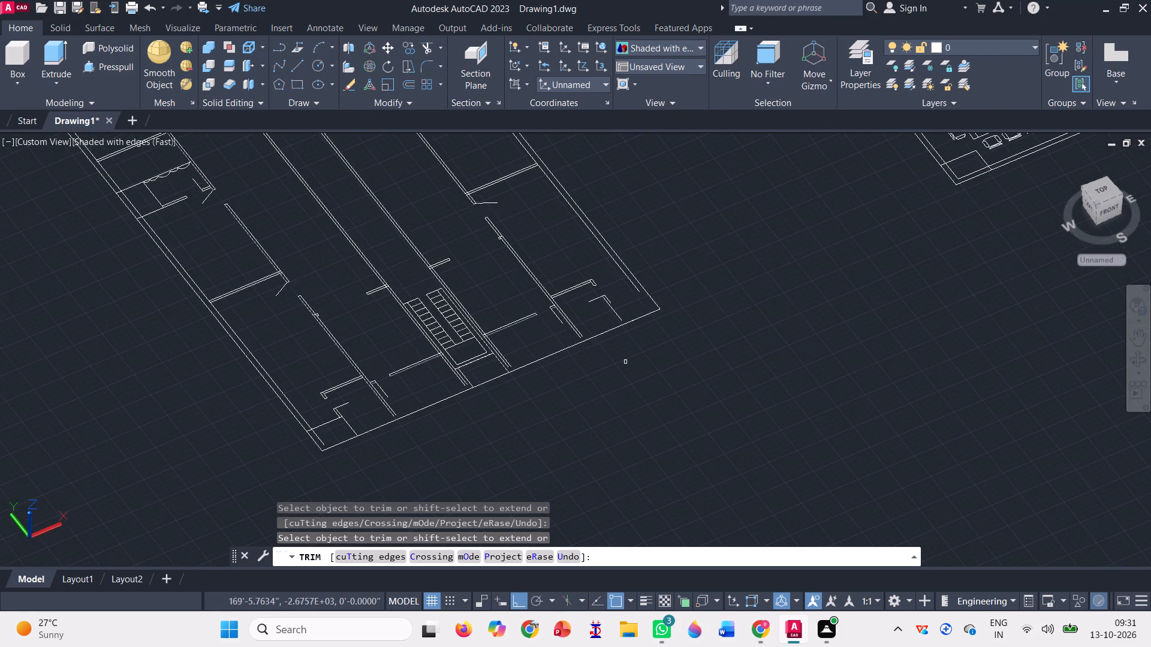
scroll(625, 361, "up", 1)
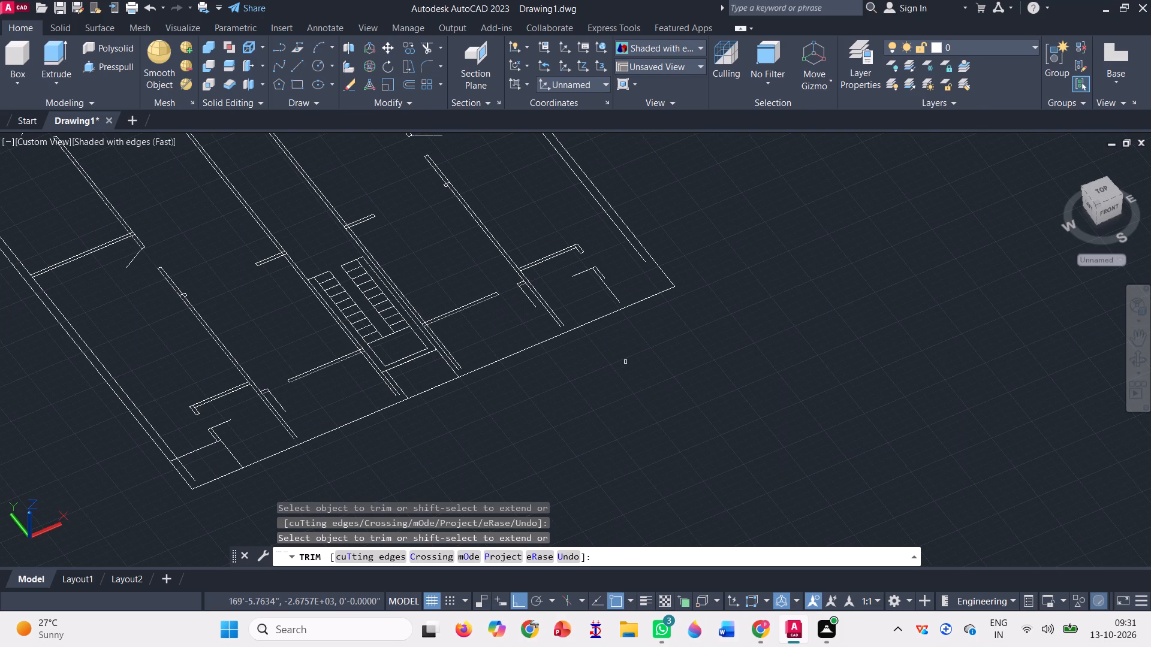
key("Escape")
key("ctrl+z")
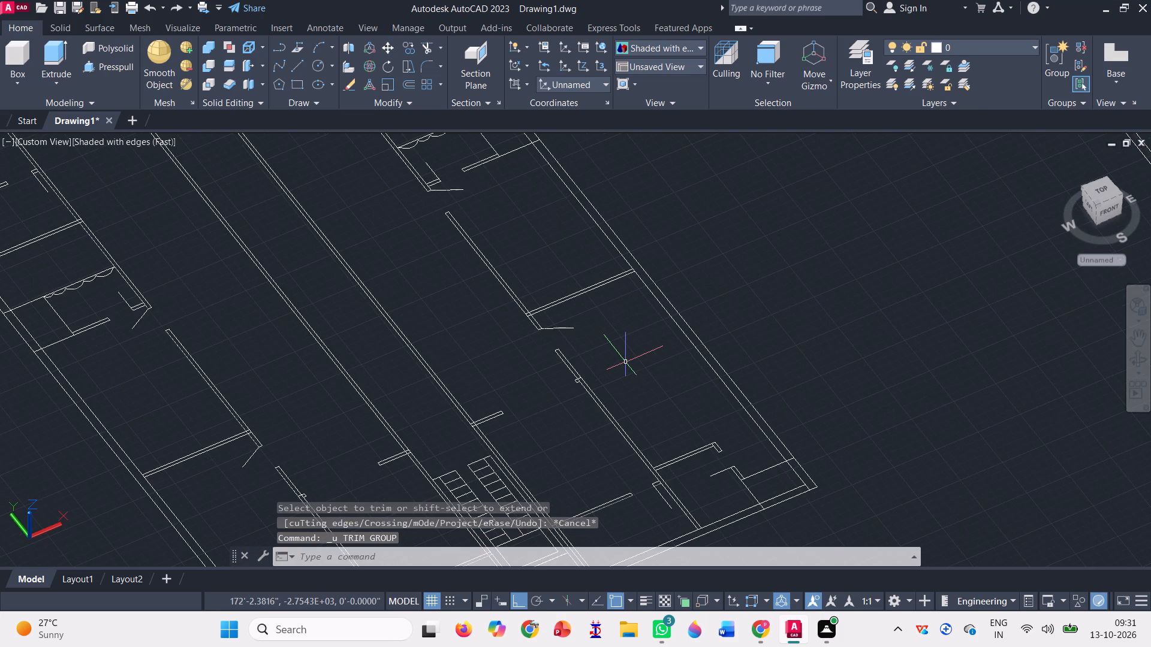
Trim the long outer wall's inner line between the two faces of the cross-partition.
scroll(625, 360, "down", 3)
scroll(562, 269, "up", 3)
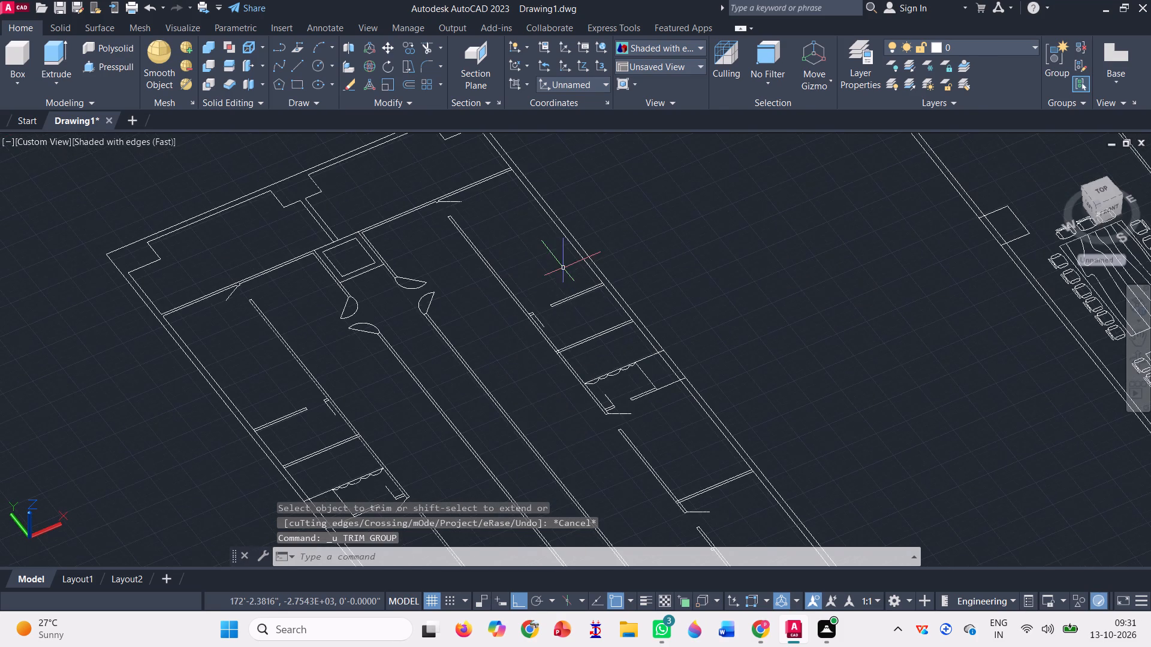
scroll(525, 138, "up", 3)
scroll(452, 225, "up", 3)
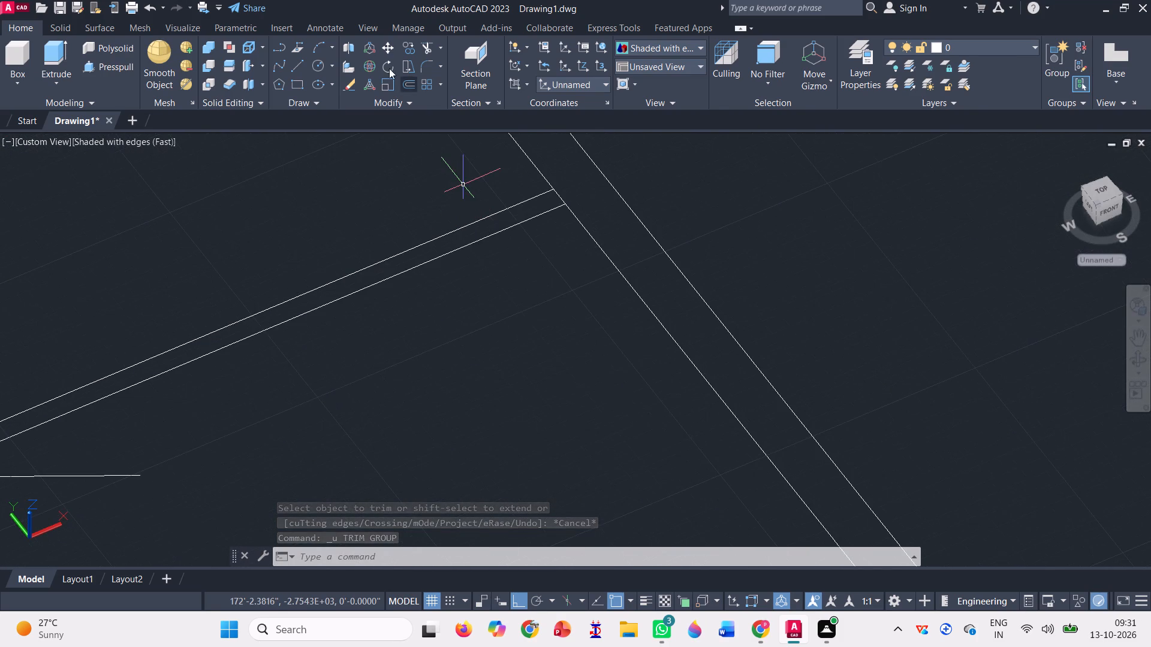
left_click(421, 44)
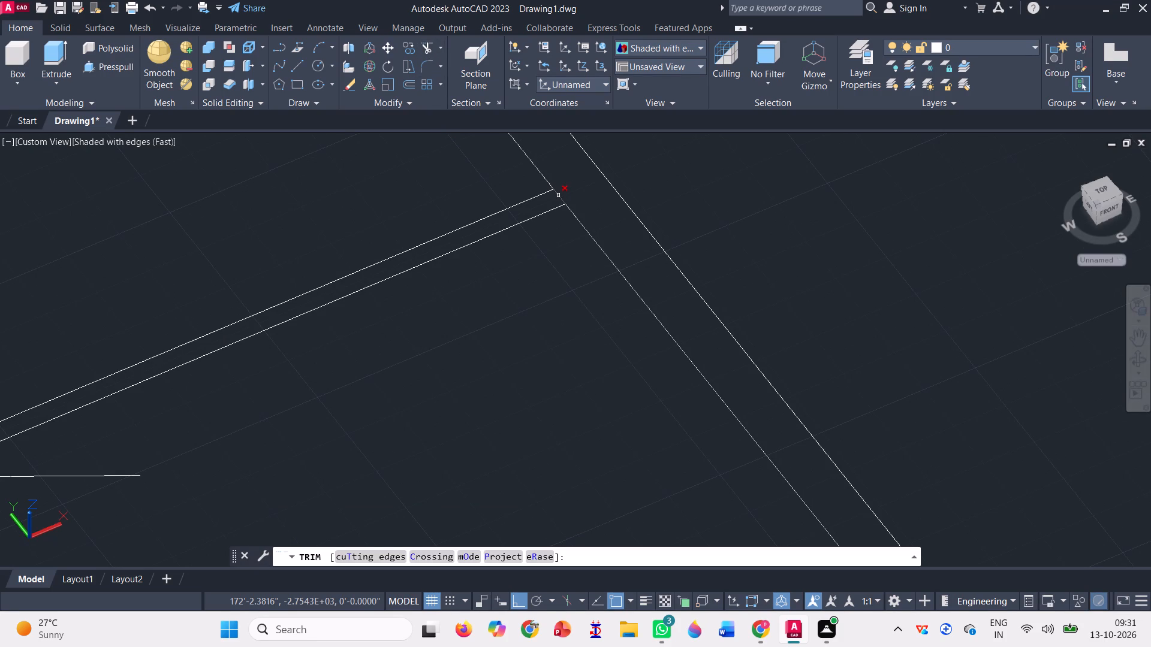
left_click(558, 195)
Trim the corridor wall's room-side line between the two lines of the small door jamb beyond the cross-partition.
scroll(558, 195, "down", 5)
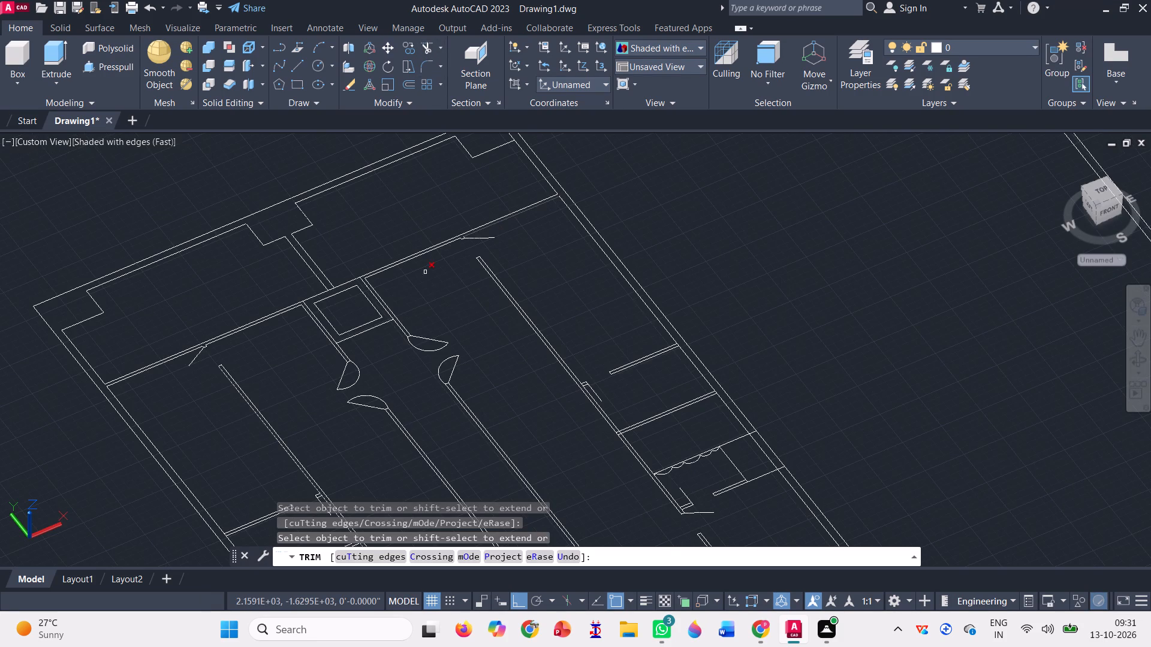
scroll(432, 251, "up", 1)
scroll(437, 228, "down", 1)
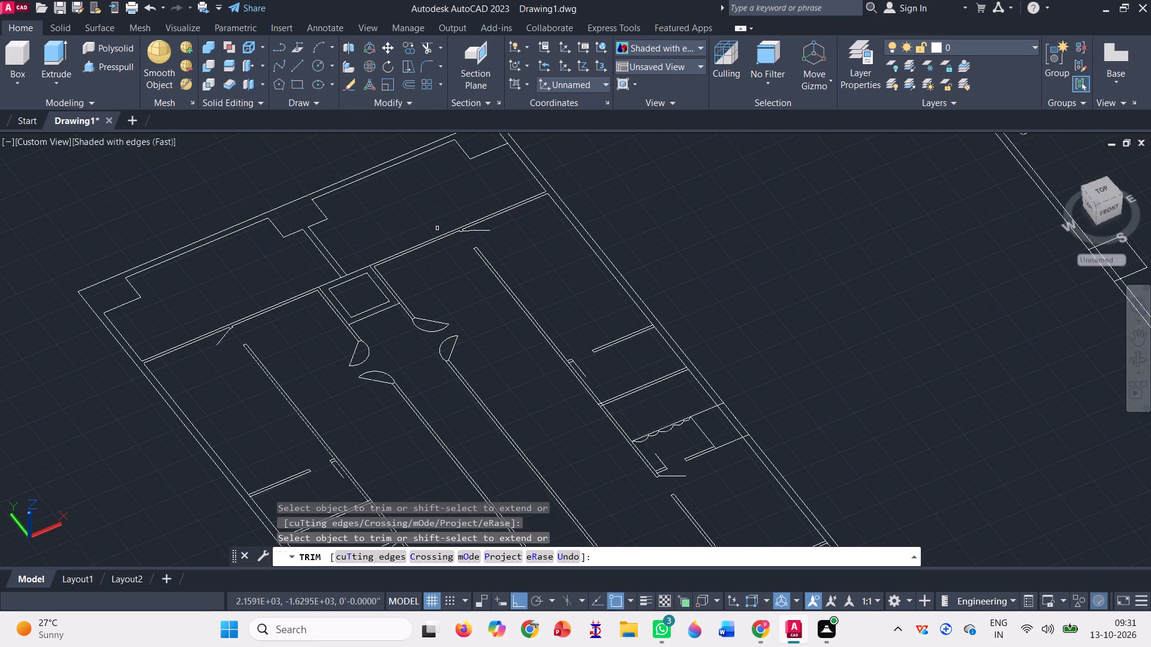
scroll(574, 368, "up", 6)
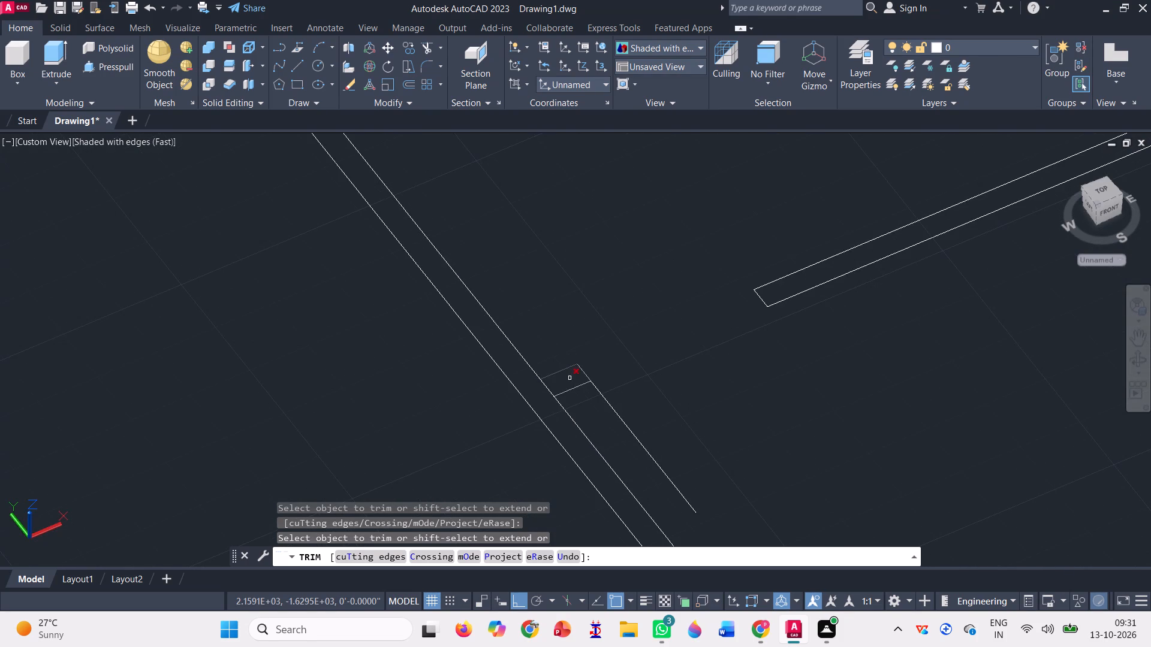
left_click(549, 388)
Trim the long outer wall's inner line between the faces of the short stub partition and of the adjacent full partition.
scroll(367, 428, "down", 1)
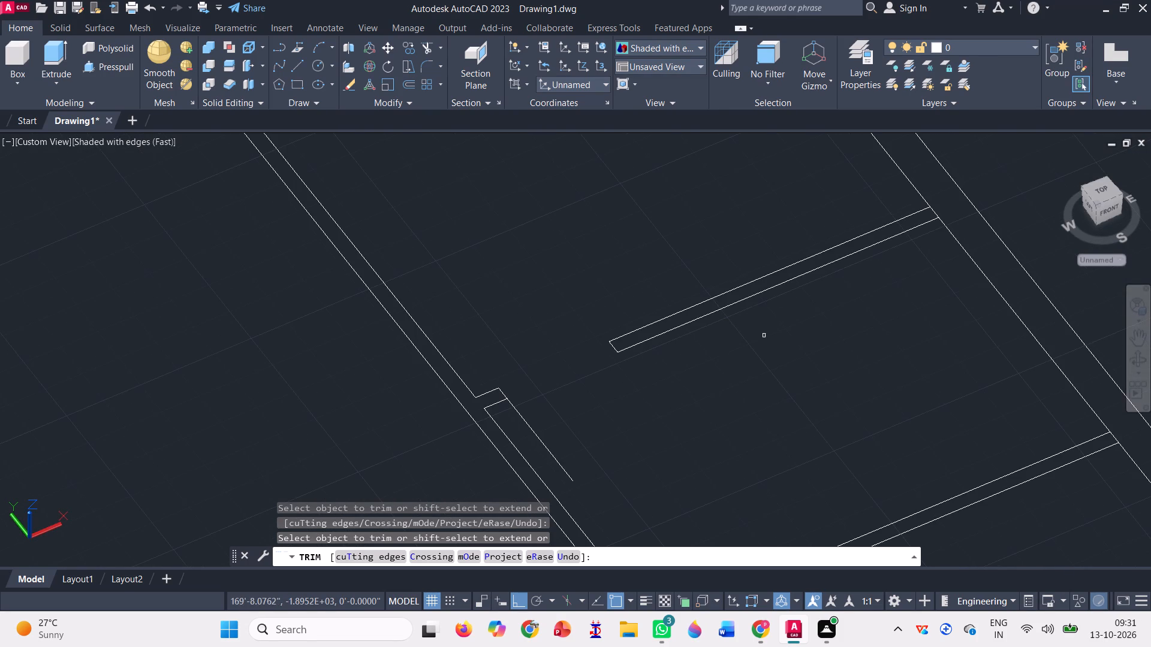
scroll(840, 251, "up", 2)
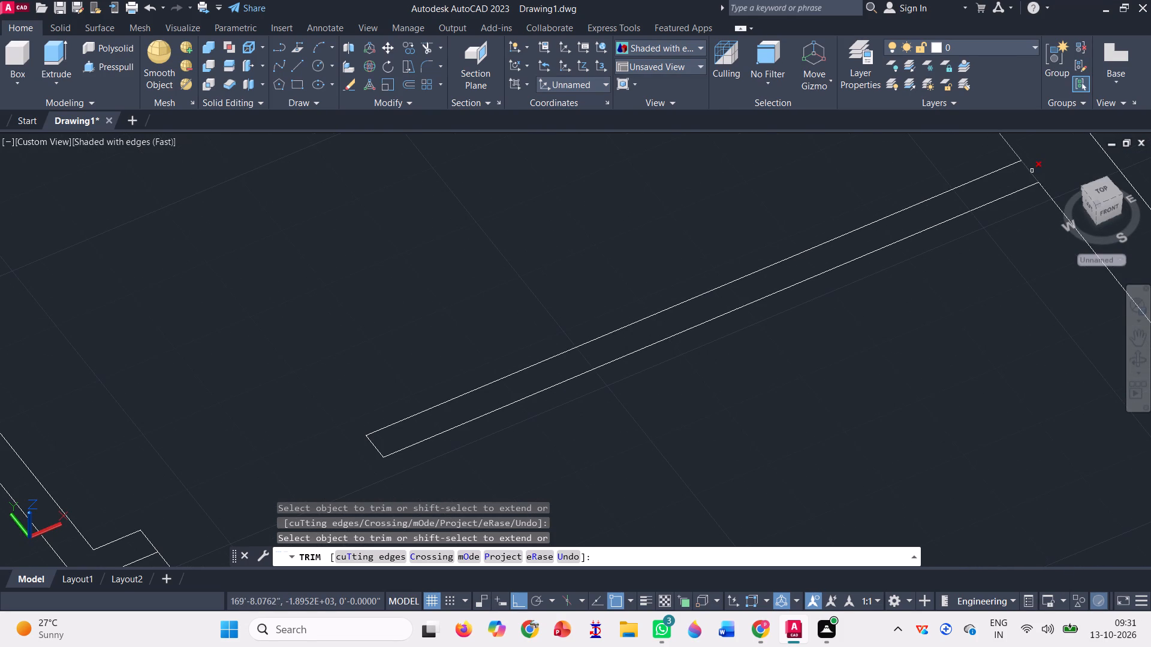
left_click(1032, 170)
scroll(620, 255, "down", 2)
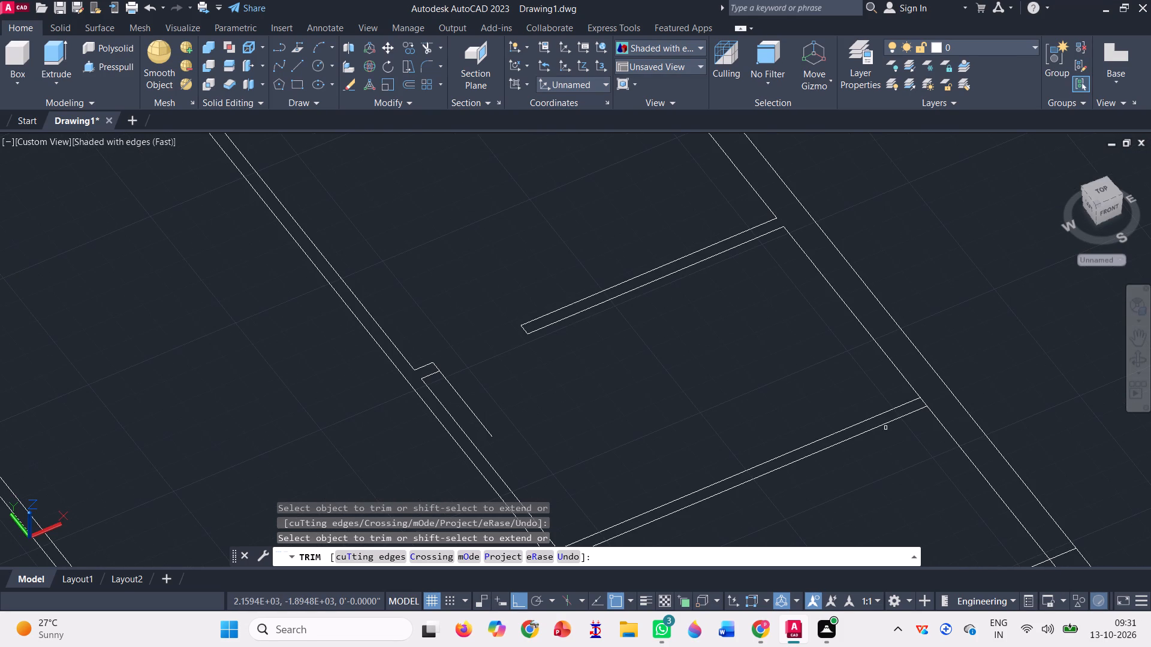
scroll(885, 427, "up", 2)
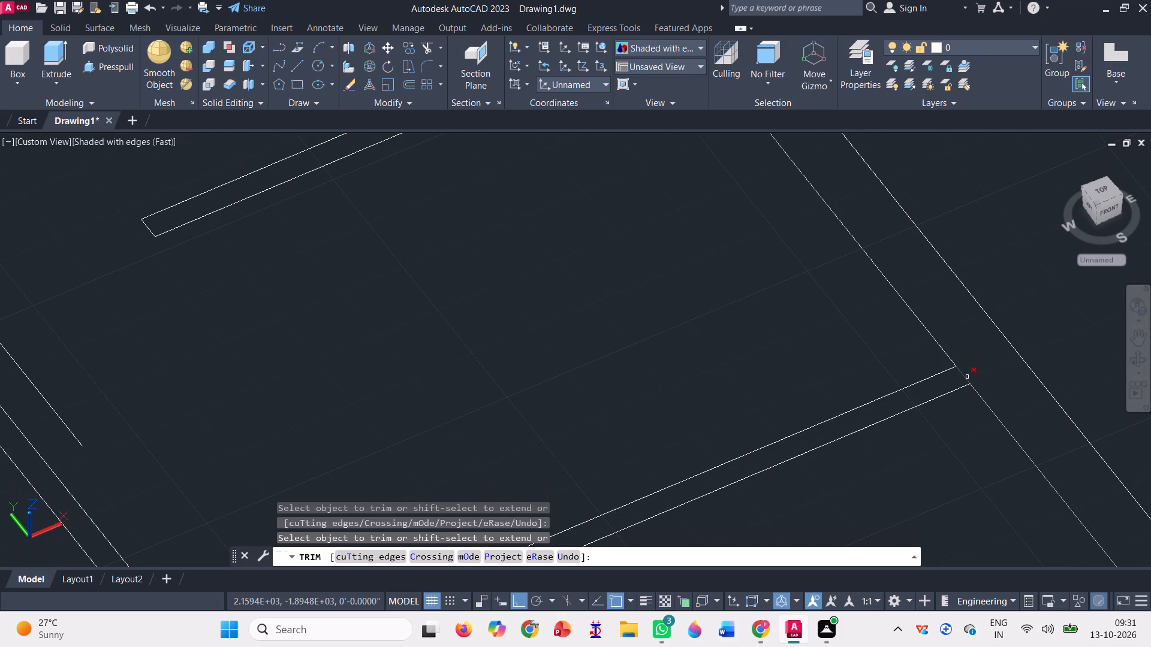
left_click(967, 376)
Trim the full partition's line ends crossing the corridor wall, and the corridor wall's room-side line between the partition's faces.
scroll(894, 319, "down", 2)
scroll(625, 496, "up", 3)
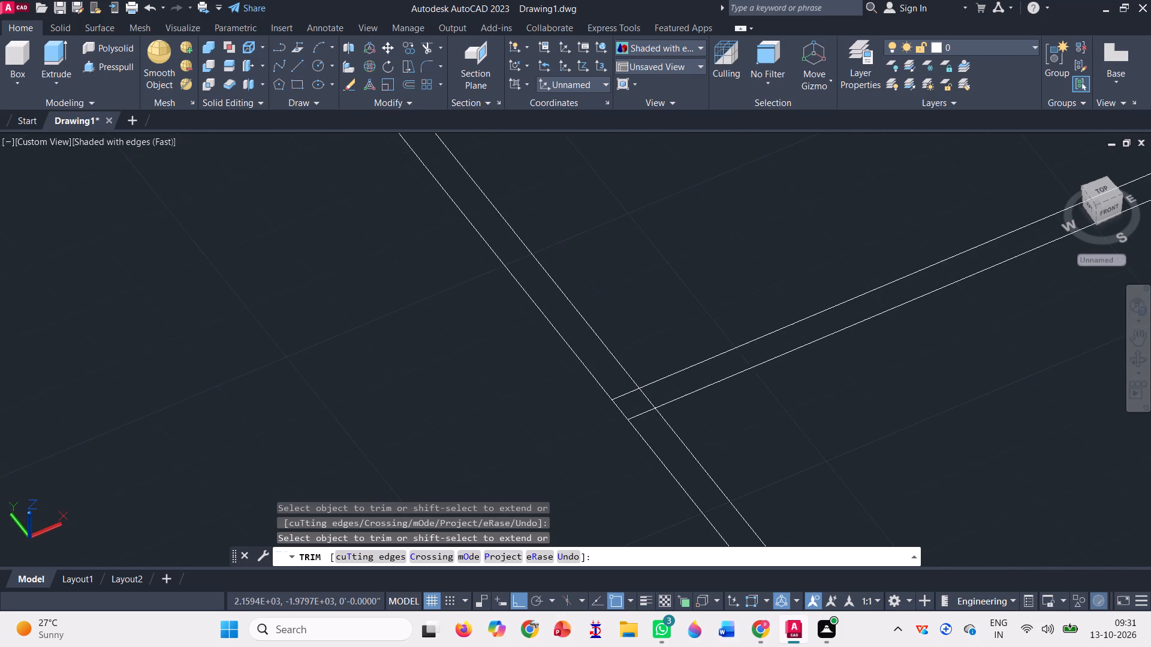
scroll(667, 391, "up", 3)
left_click(529, 402)
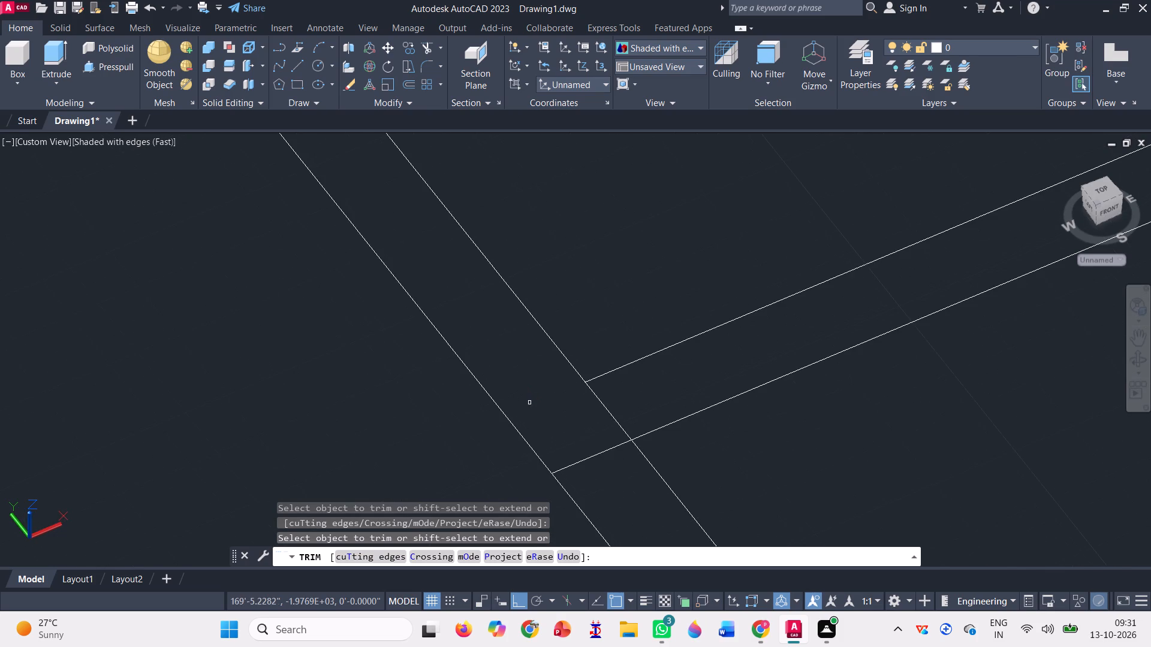
left_click(580, 463)
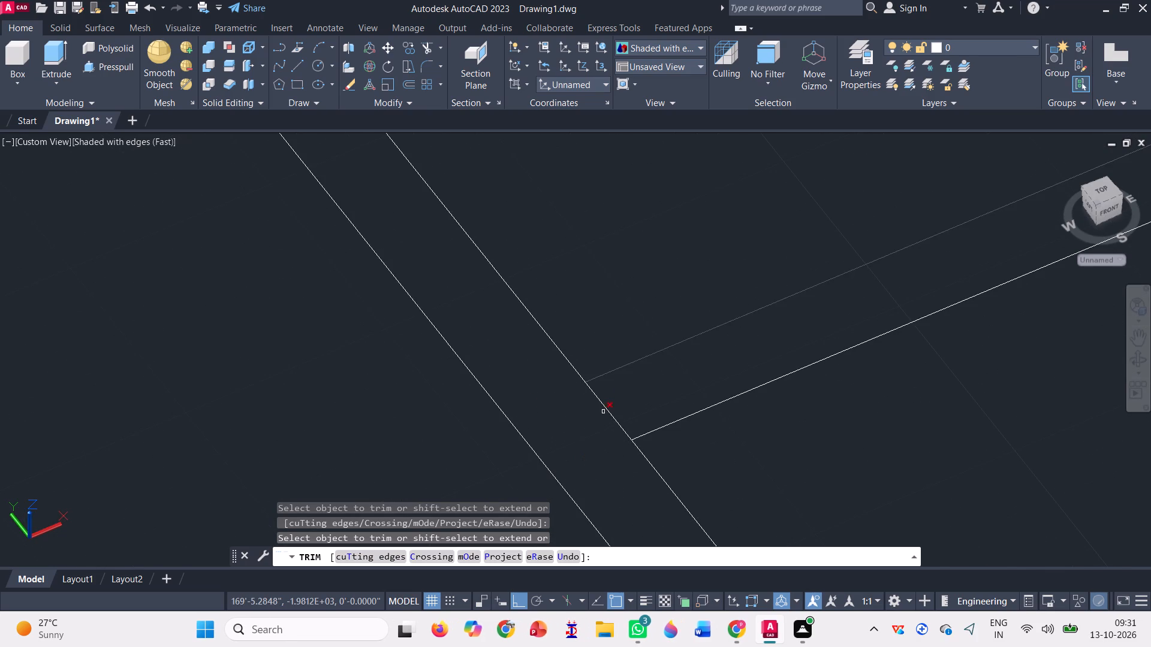
left_click(613, 415)
Trim the long outer wall's inner line along the duct beside the scalloped line, plus the two duct line ends crossing the wall.
scroll(531, 404, "down", 3)
scroll(456, 371, "down", 2)
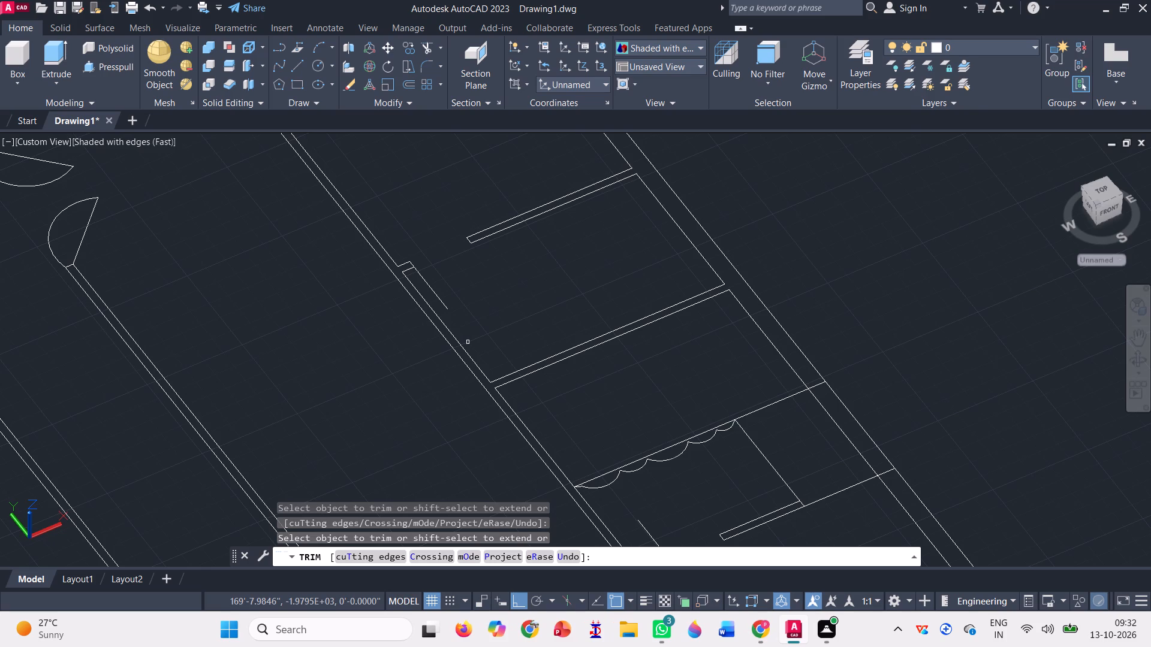
scroll(535, 322, "down", 1)
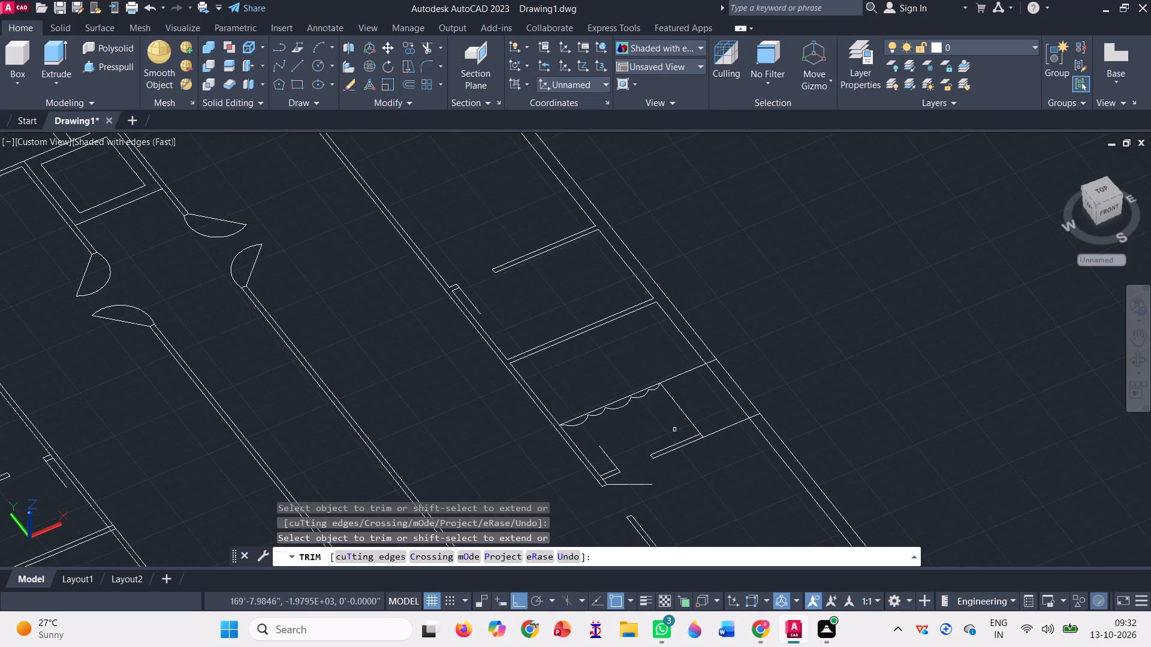
scroll(718, 399, "up", 2)
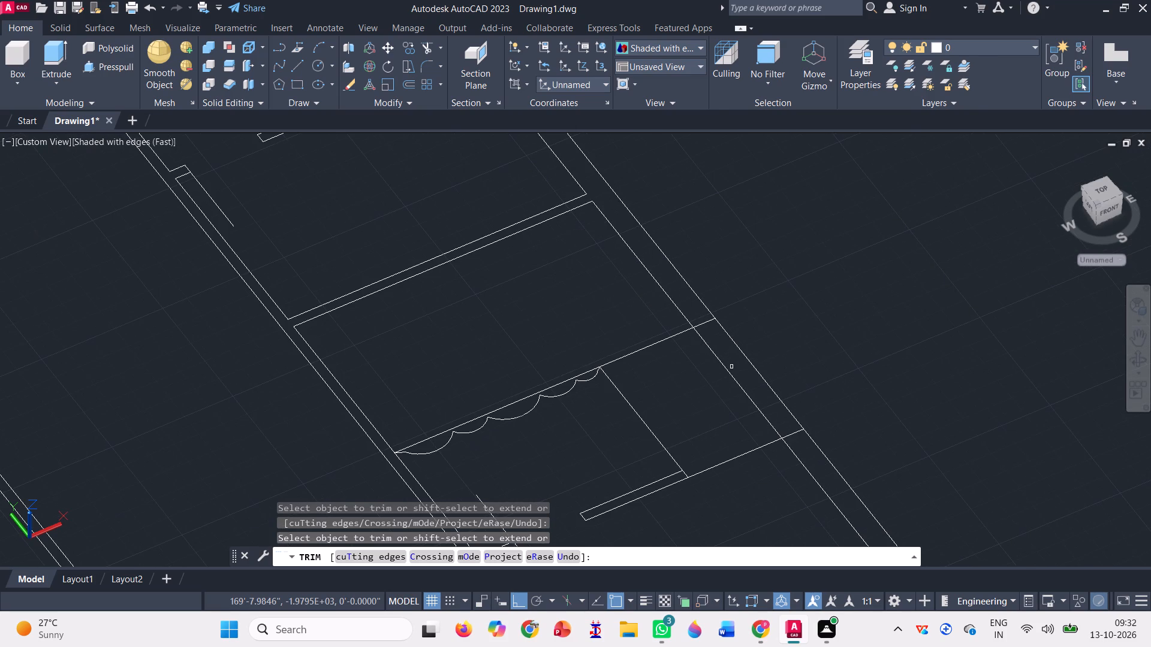
left_click(726, 367)
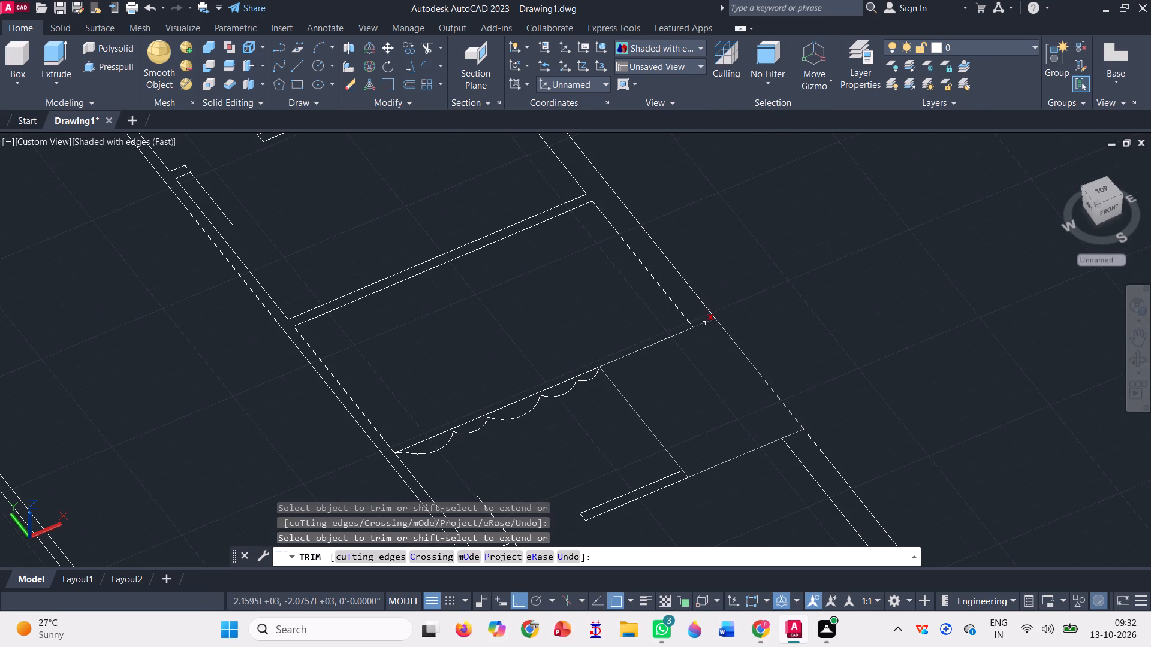
left_click(704, 323)
left_click(791, 434)
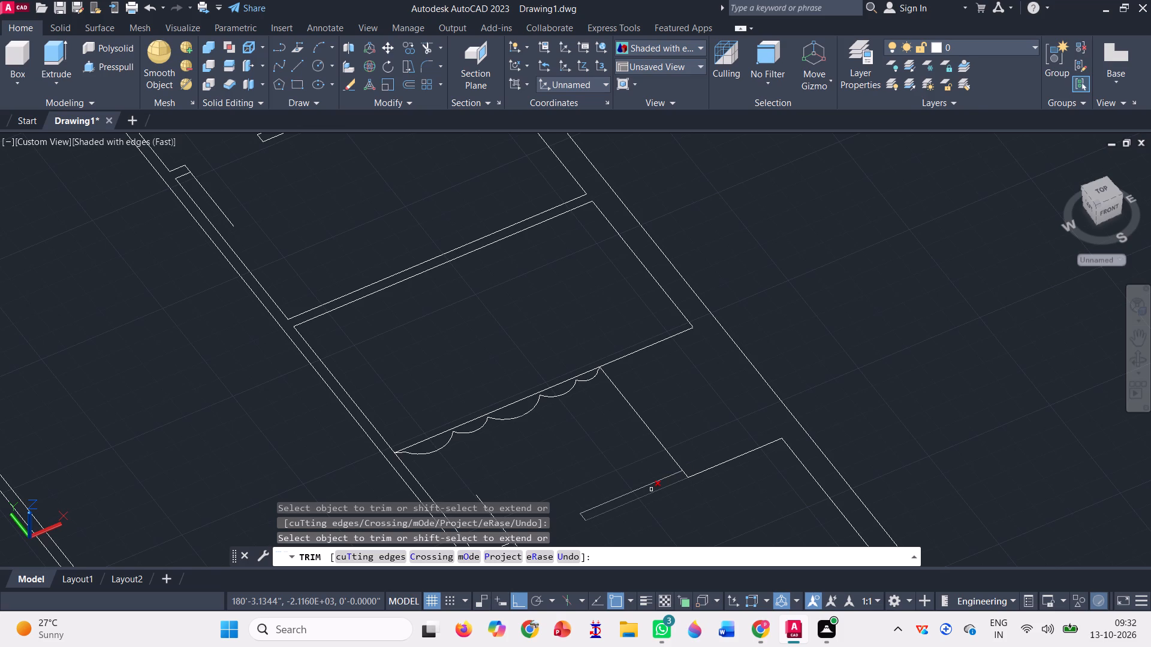
Trim the corridor wall's room-side line between the two jamb lines near the door below the scalloped line.
scroll(651, 489, "down", 1)
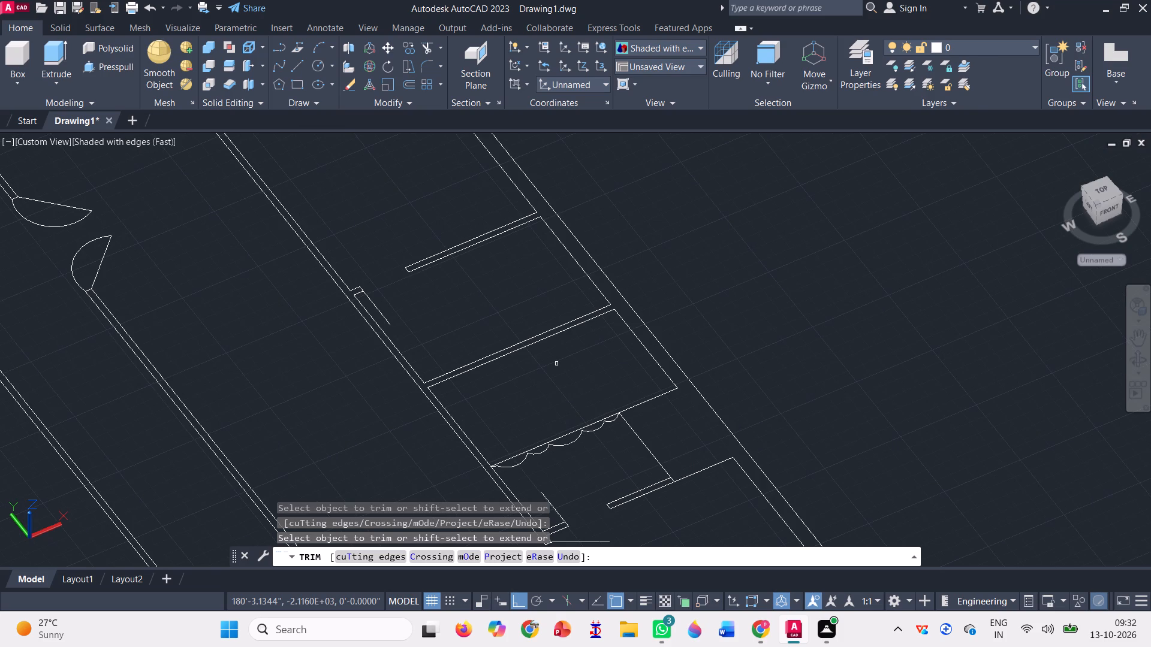
scroll(487, 376, "down", 1)
scroll(521, 482, "up", 6)
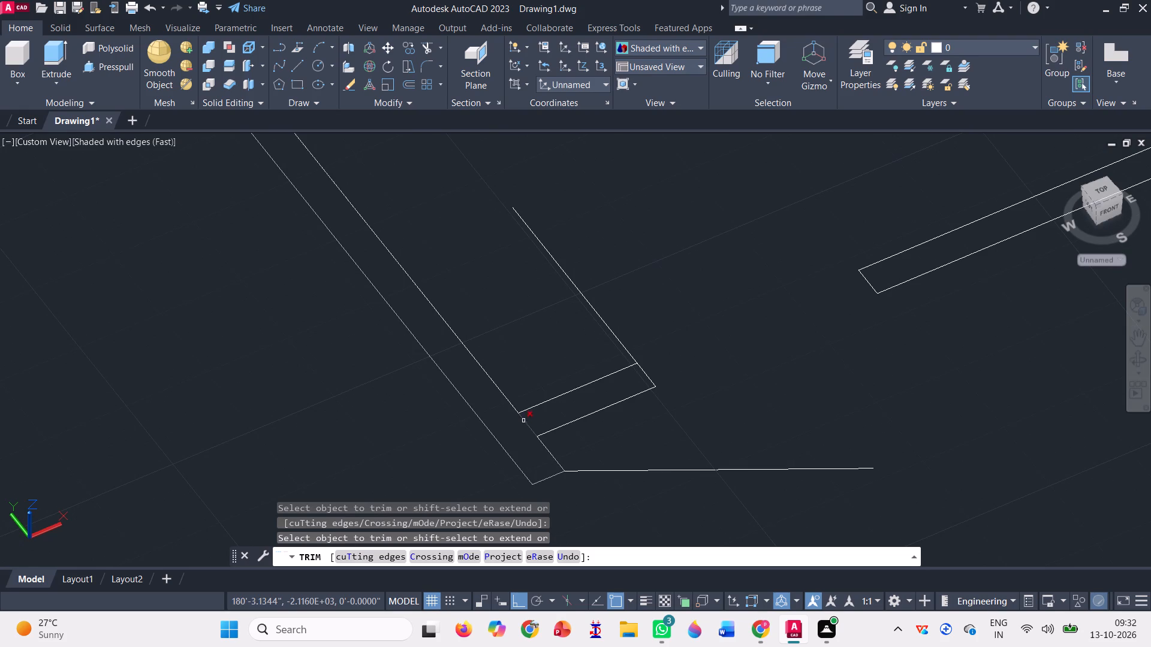
left_click(523, 419)
Trim the duct's side line where it crosses the thickness of the short partition opposite the door jamb.
scroll(427, 441, "down", 2)
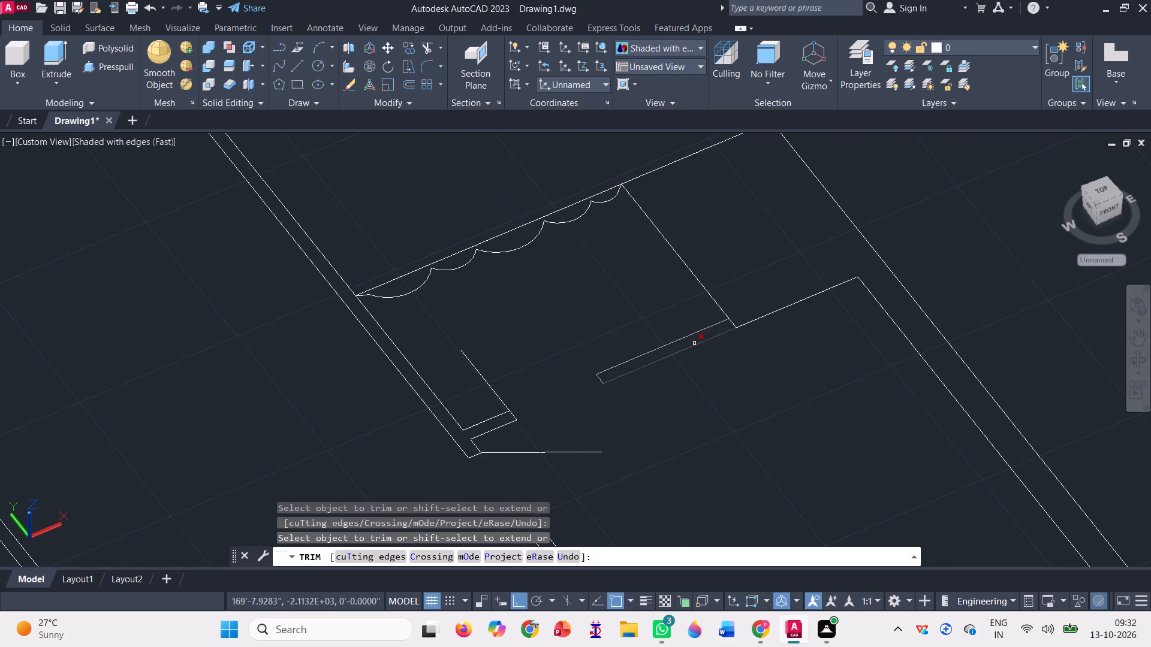
scroll(727, 321, "up", 3)
left_click(737, 321)
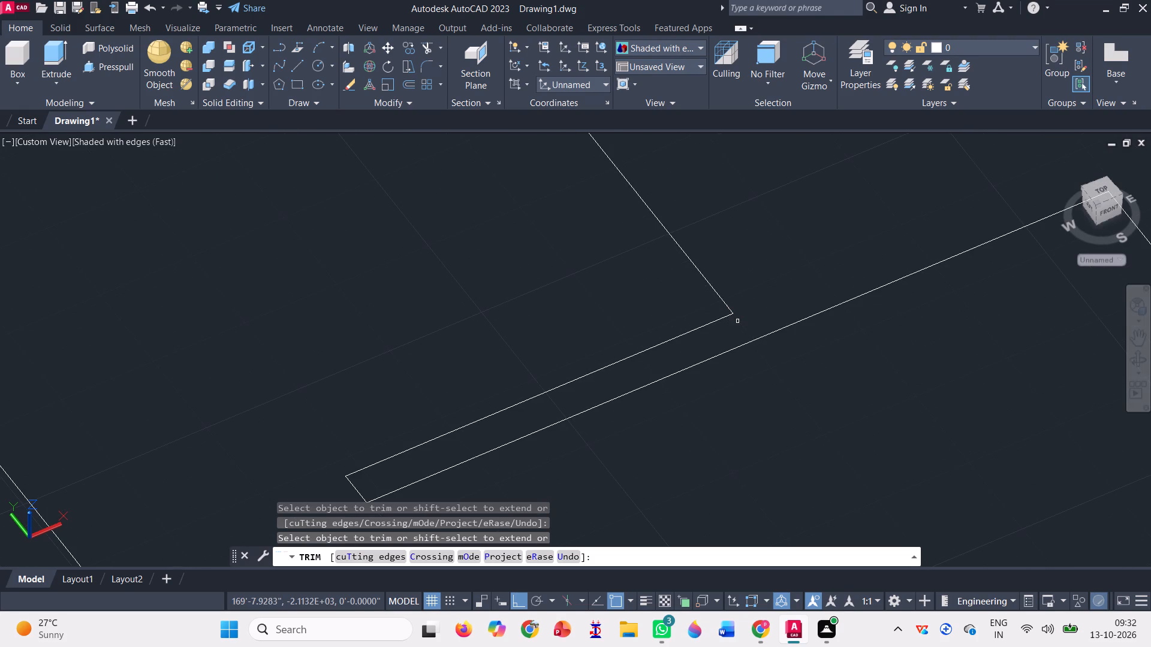
Trim the cross partition's two line ends crossing the corridor wall, and the wall's room-side line between the partition's faces.
scroll(610, 277, "down", 2)
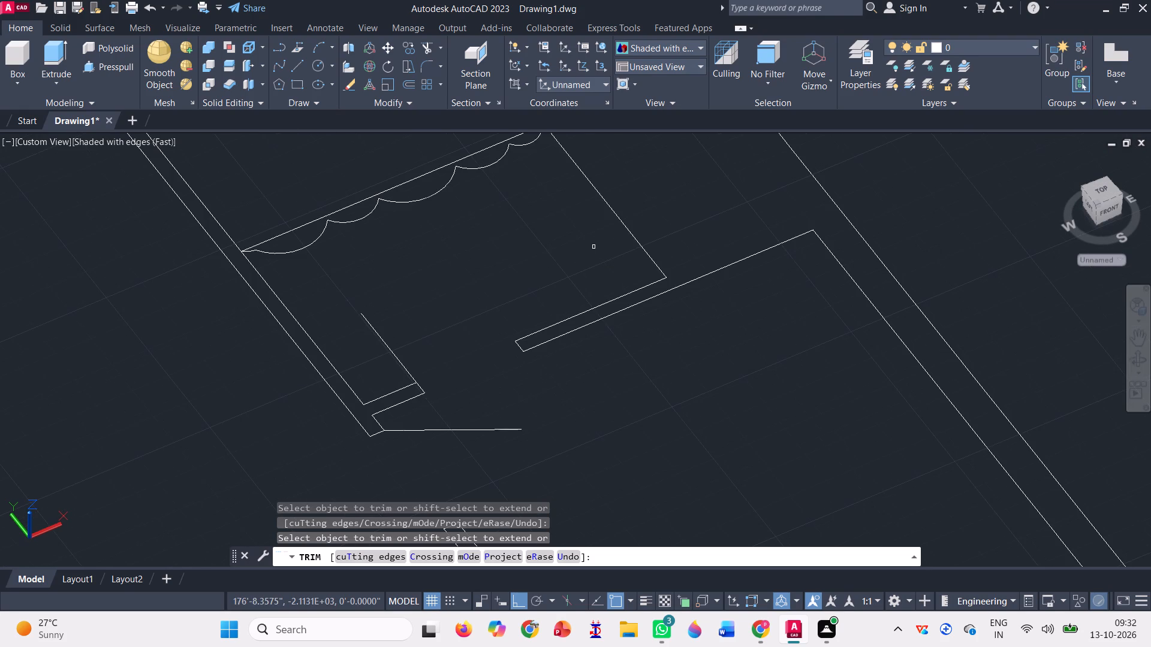
scroll(595, 237, "down", 1)
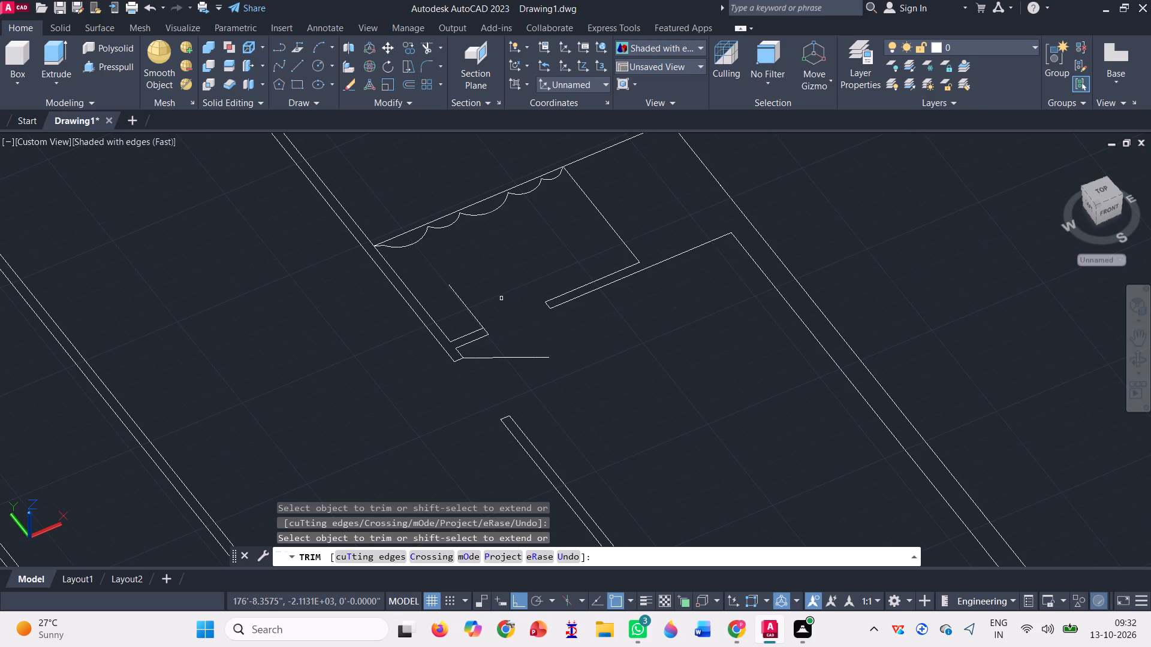
scroll(456, 237, "down", 1)
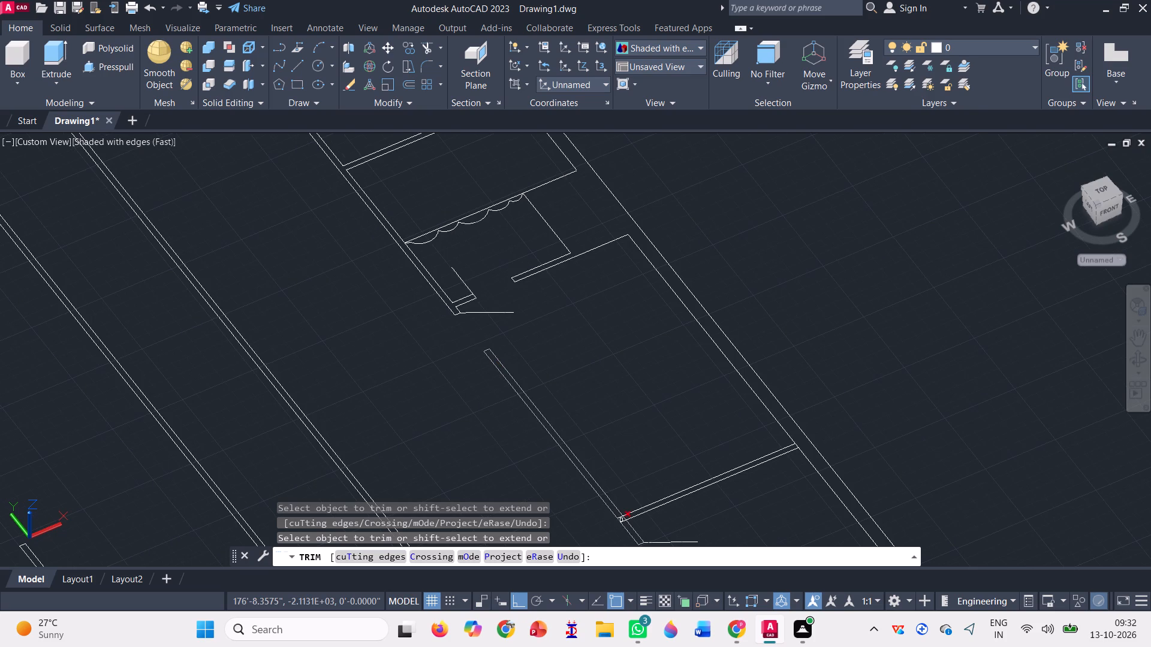
scroll(623, 524, "up", 7)
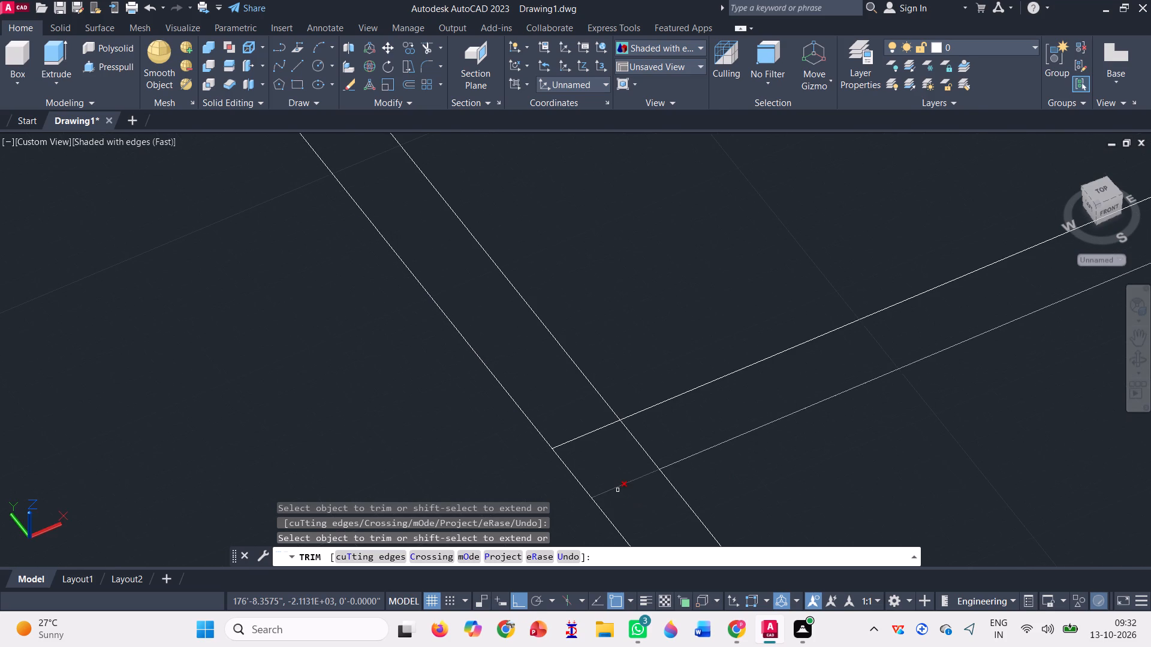
left_click(617, 488)
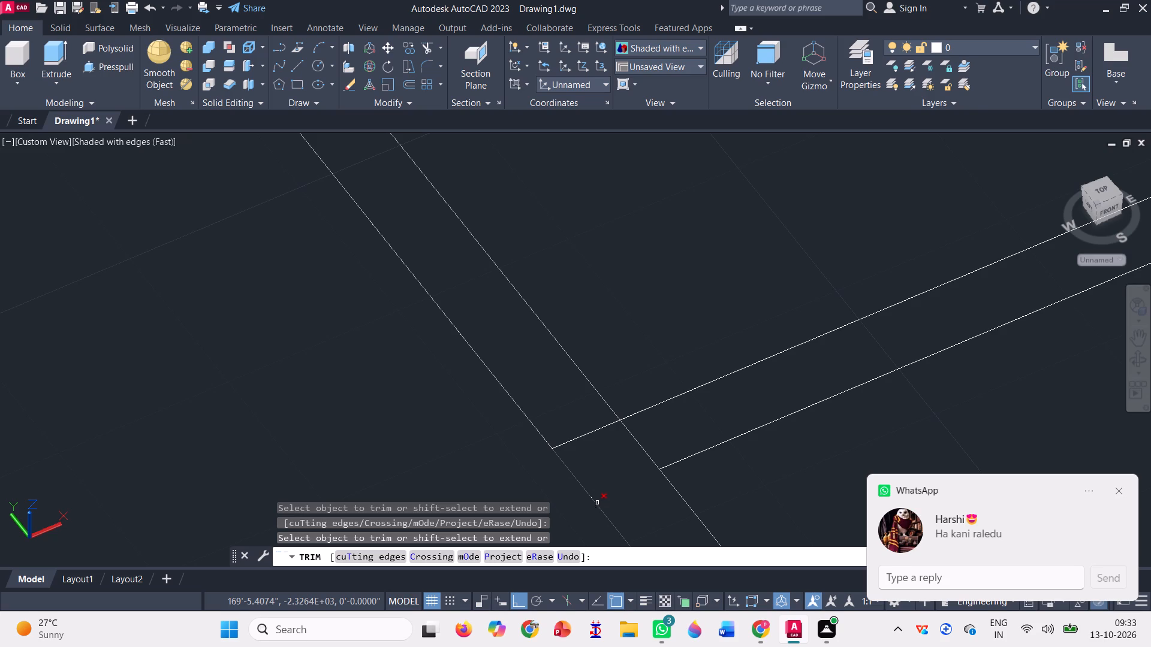
left_click(581, 434)
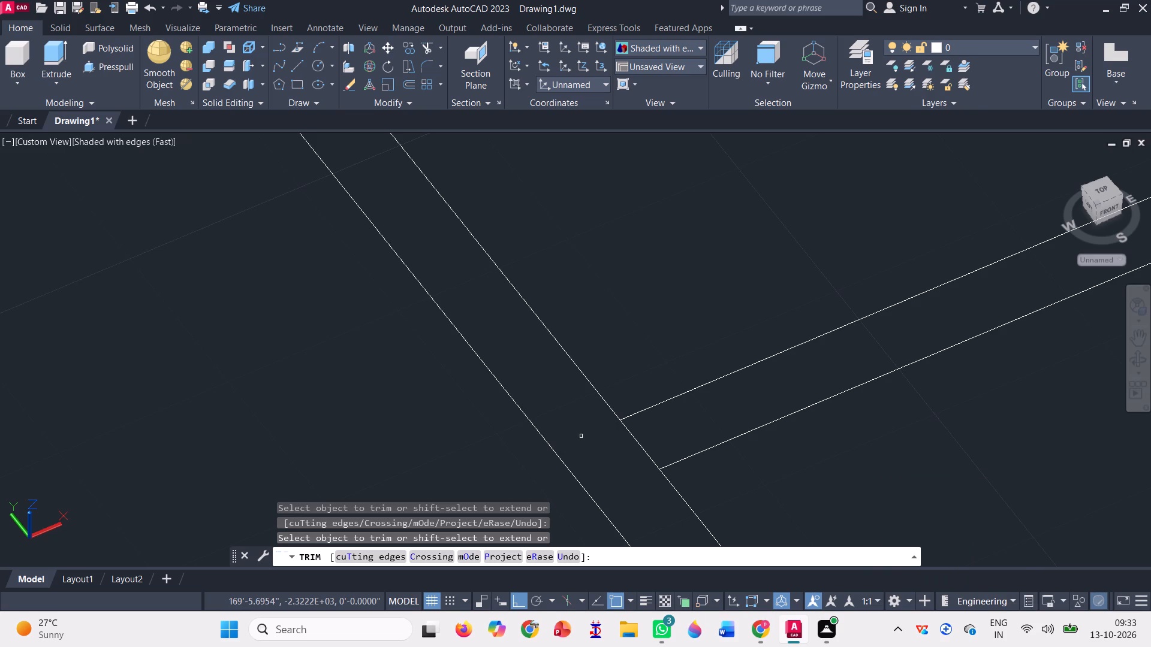
left_click(639, 444)
Trim the small projection's line crossing the corridor wall's thickness, and the wall's face line across the projection's base.
scroll(452, 311, "down", 2)
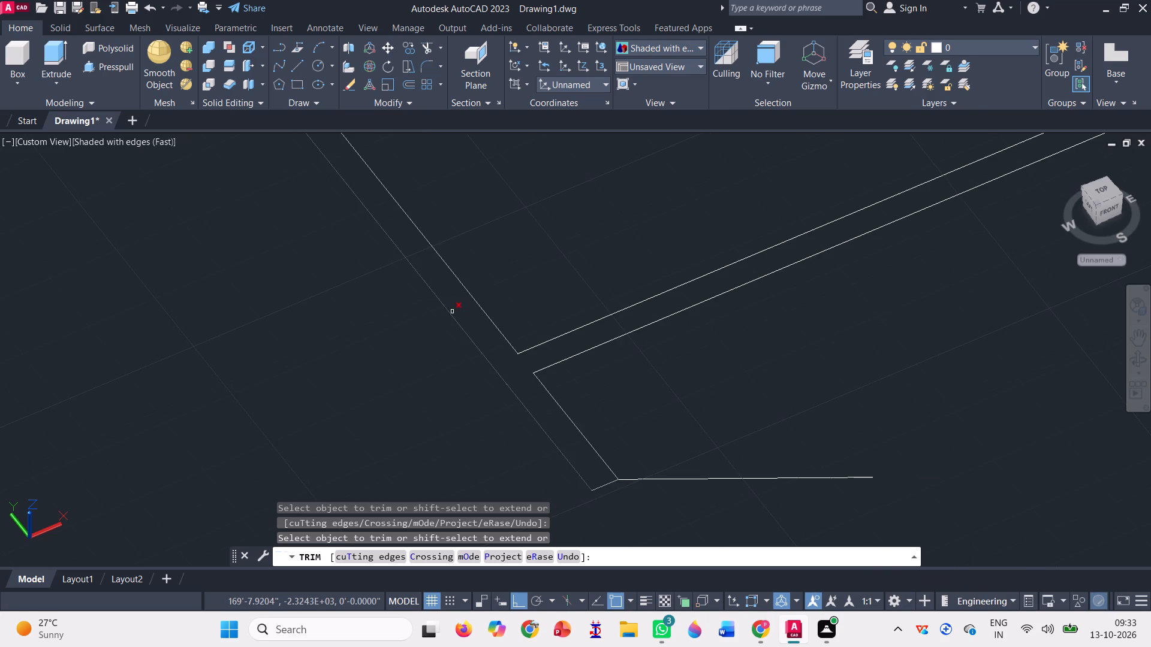
scroll(455, 301, "down", 2)
scroll(525, 335, "down", 1)
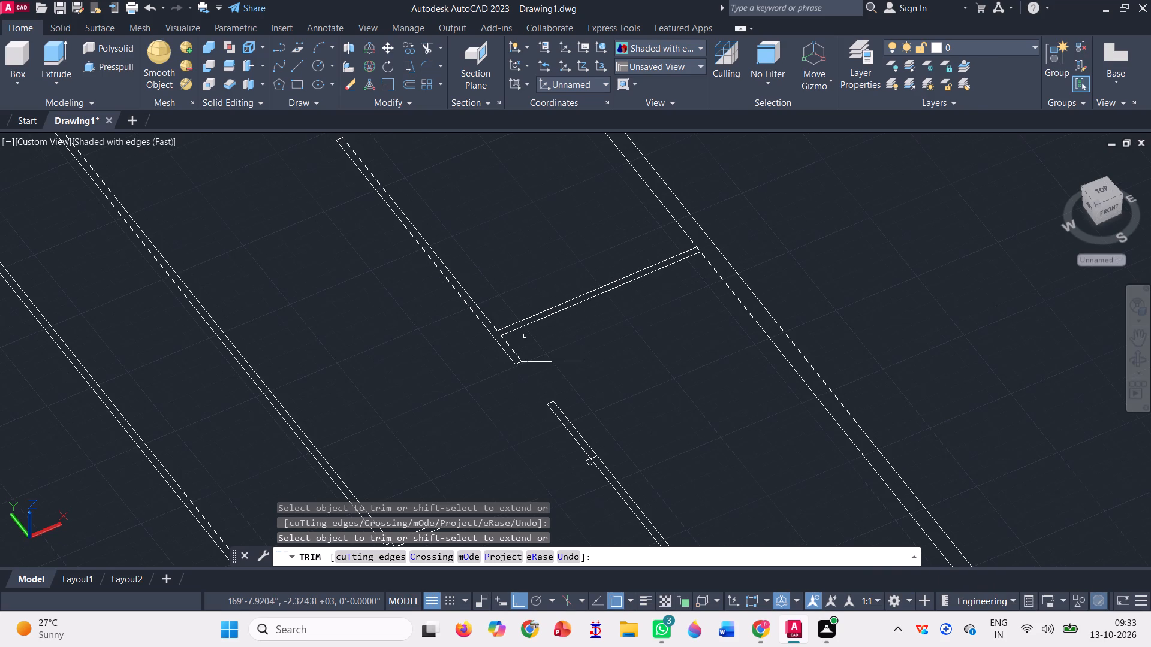
scroll(588, 458, "up", 6)
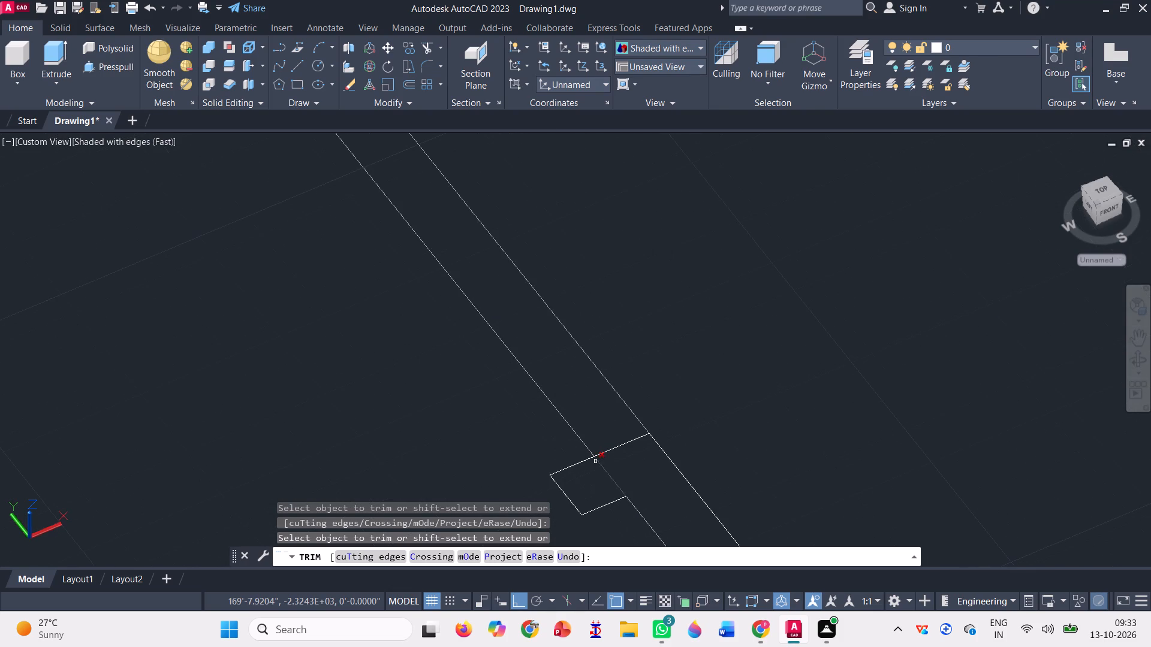
left_click(608, 449)
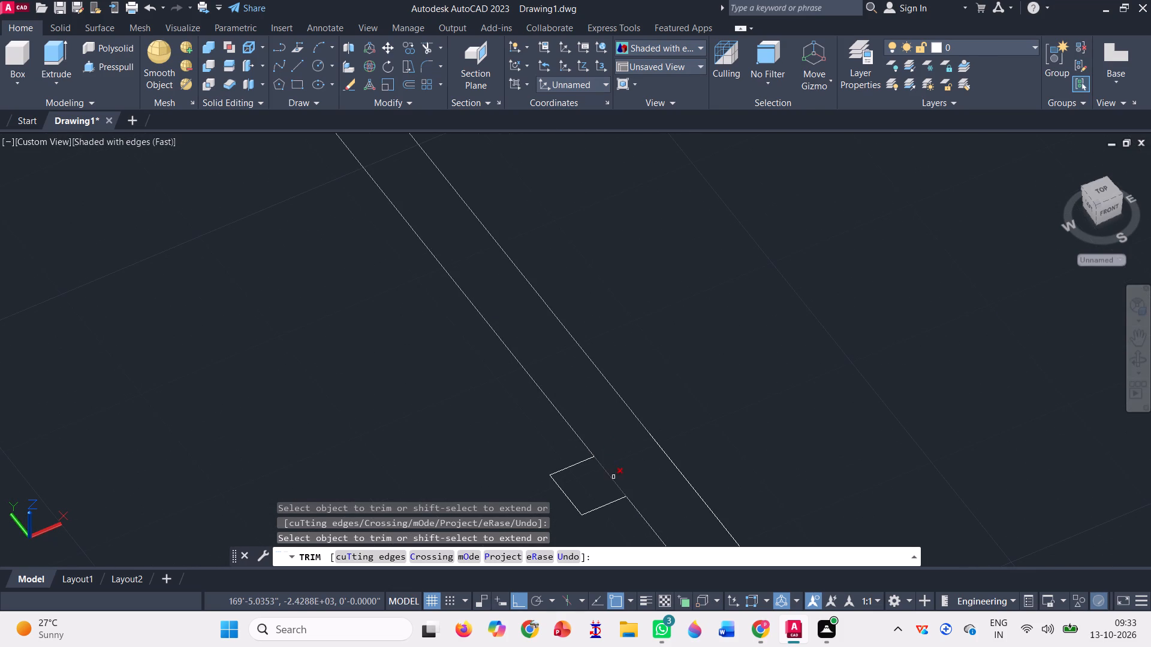
left_click(613, 476)
Trim the corridor wall's room-side line between the two faces of the partition with the short return near the corner room.
scroll(453, 272, "down", 4)
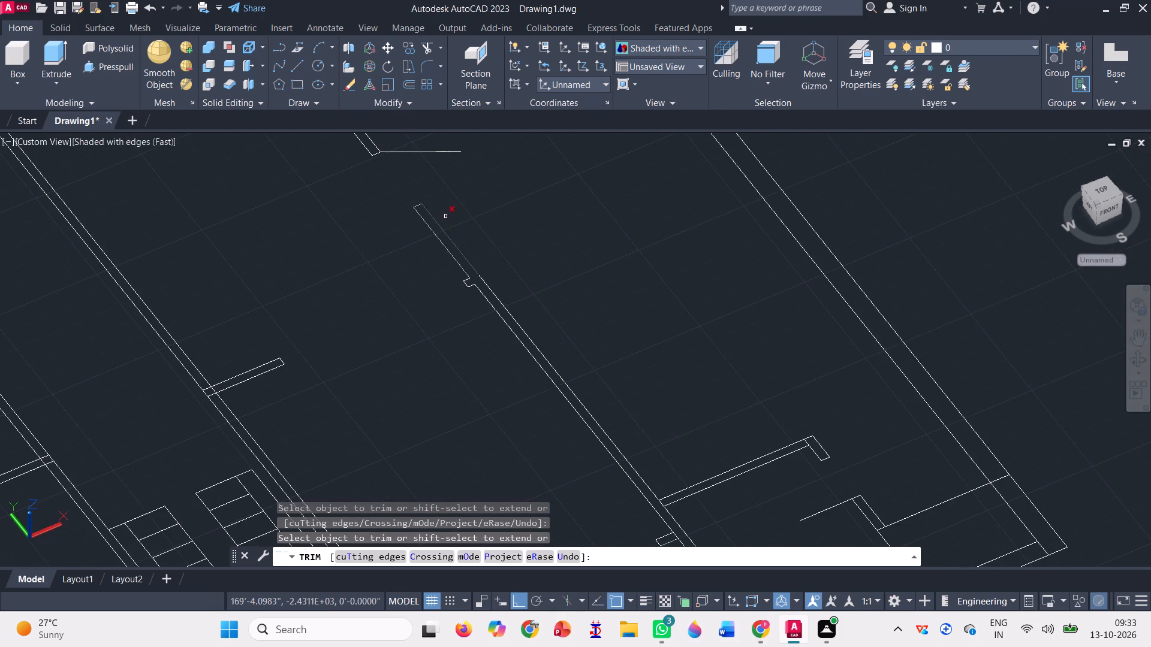
scroll(445, 213, "down", 1)
scroll(525, 365, "up", 6)
scroll(577, 359, "down", 4)
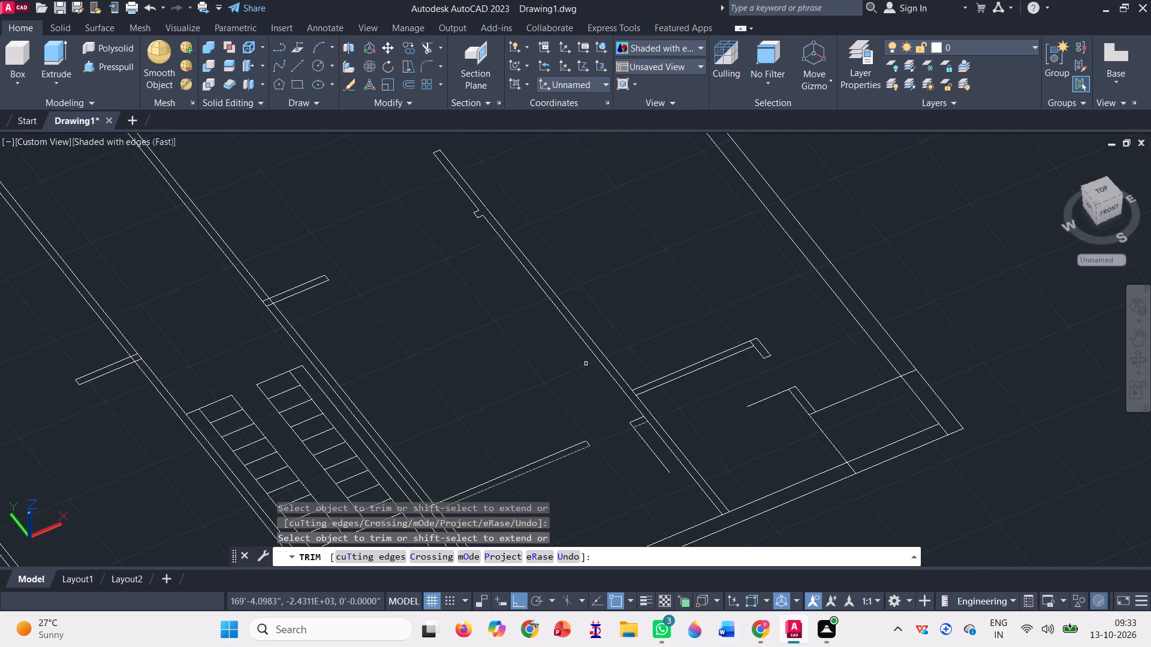
scroll(632, 392, "up", 3)
left_click(638, 398)
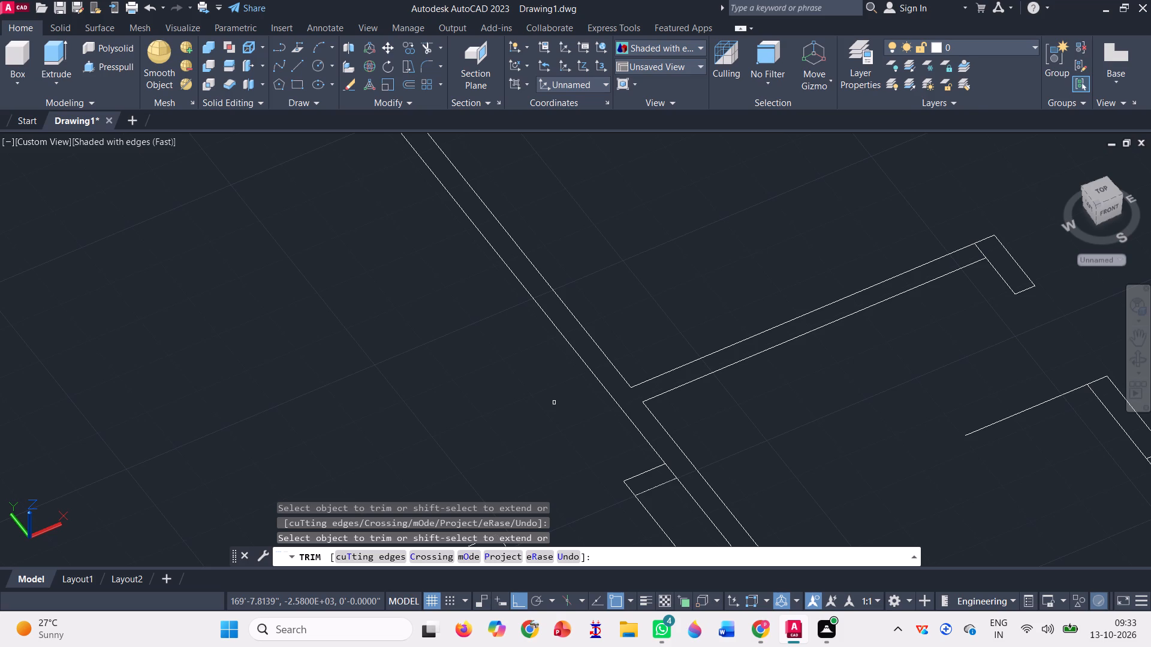
Trim the line crossing the partition's thickness where it turns into its short return.
scroll(521, 404, "down", 1)
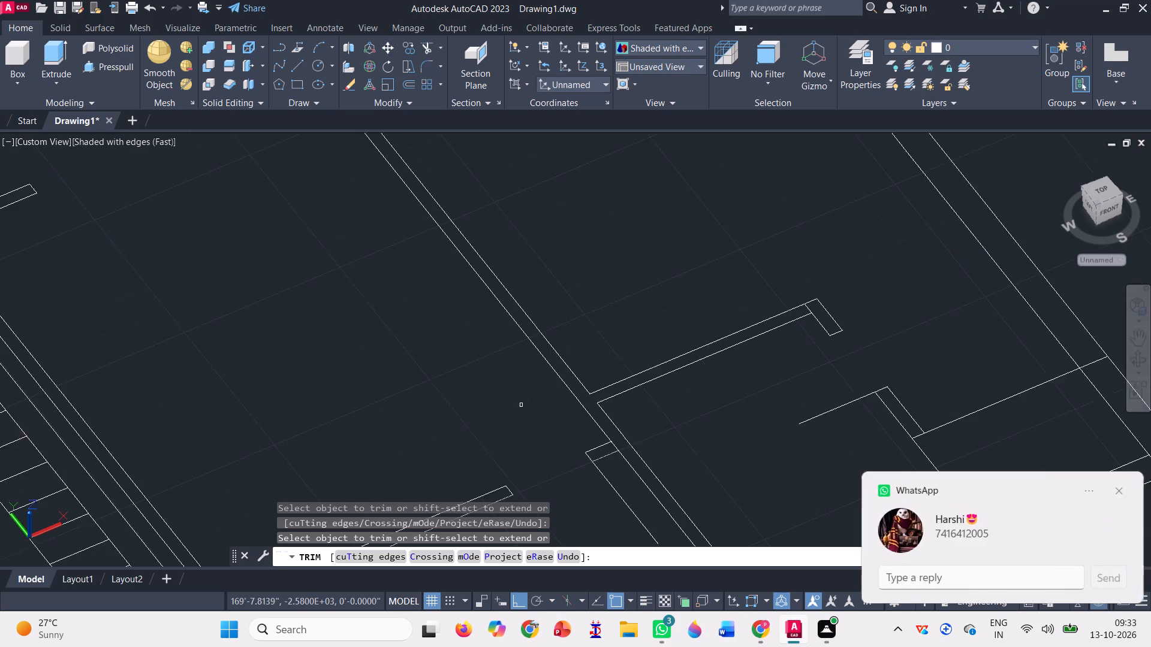
scroll(521, 404, "down", 1)
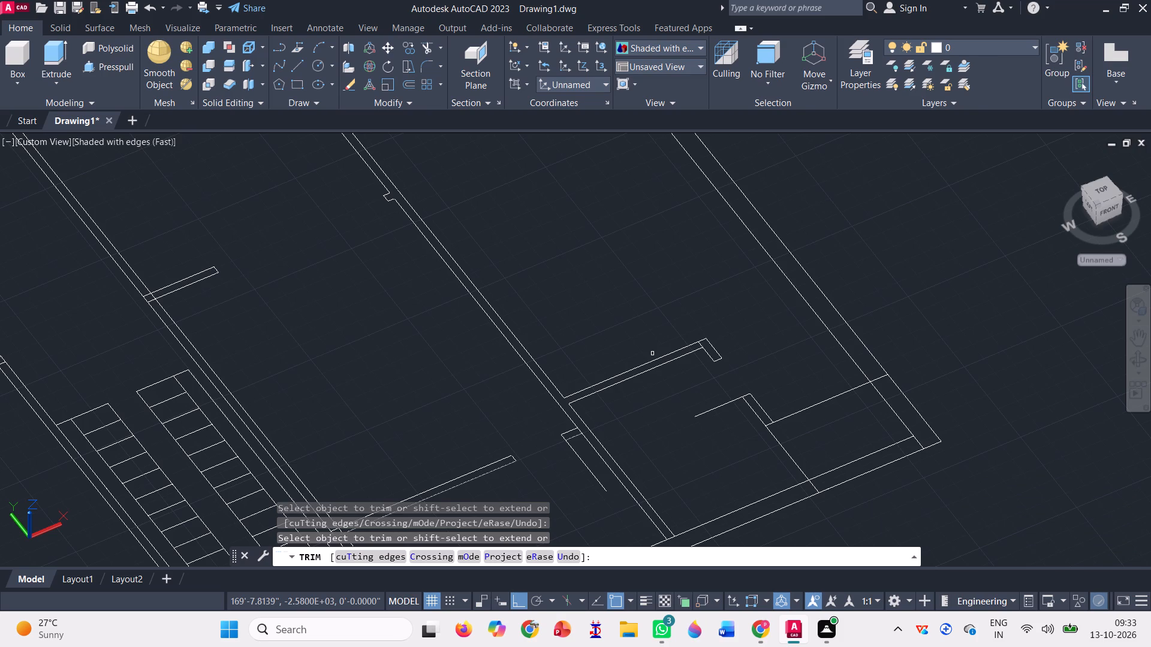
scroll(710, 344, "up", 1)
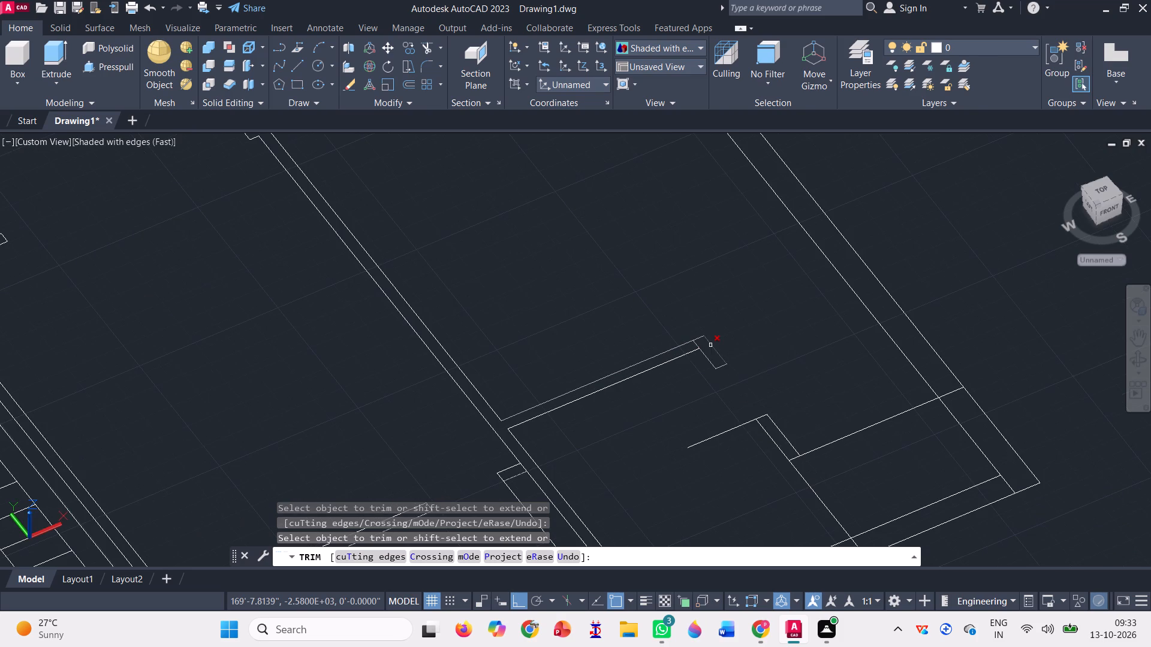
scroll(710, 343, "up", 2)
left_click(677, 346)
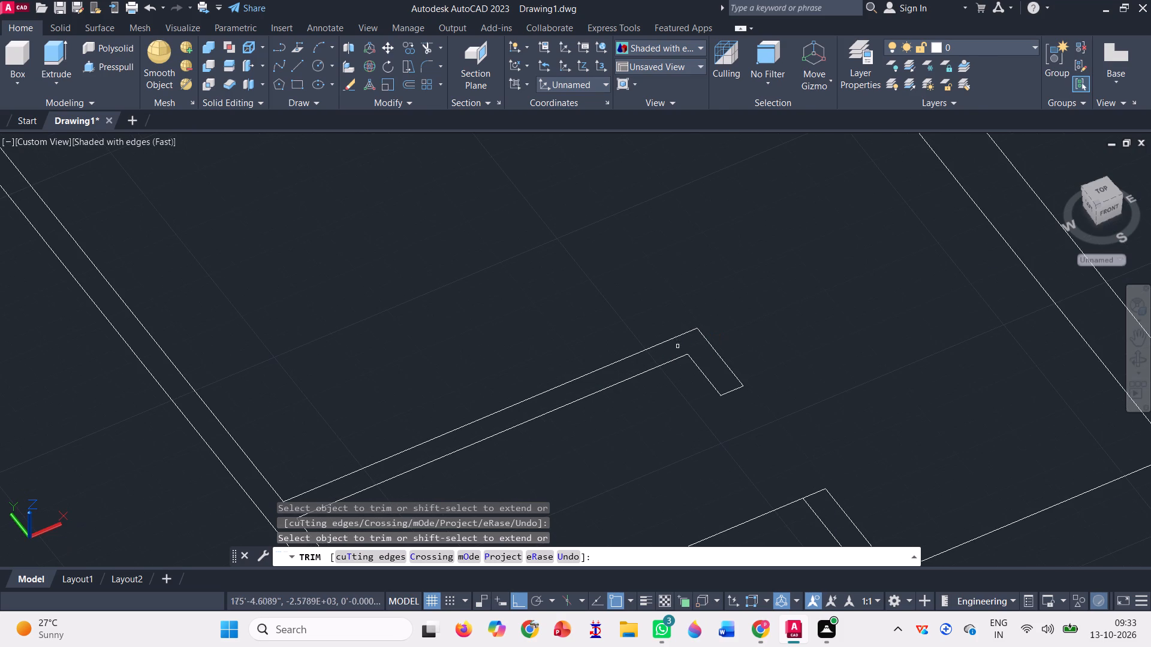
Trim the long line running from the corner room's stepped partition to the outer wall's inner line.
scroll(594, 288, "down", 2)
scroll(674, 372, "up", 3)
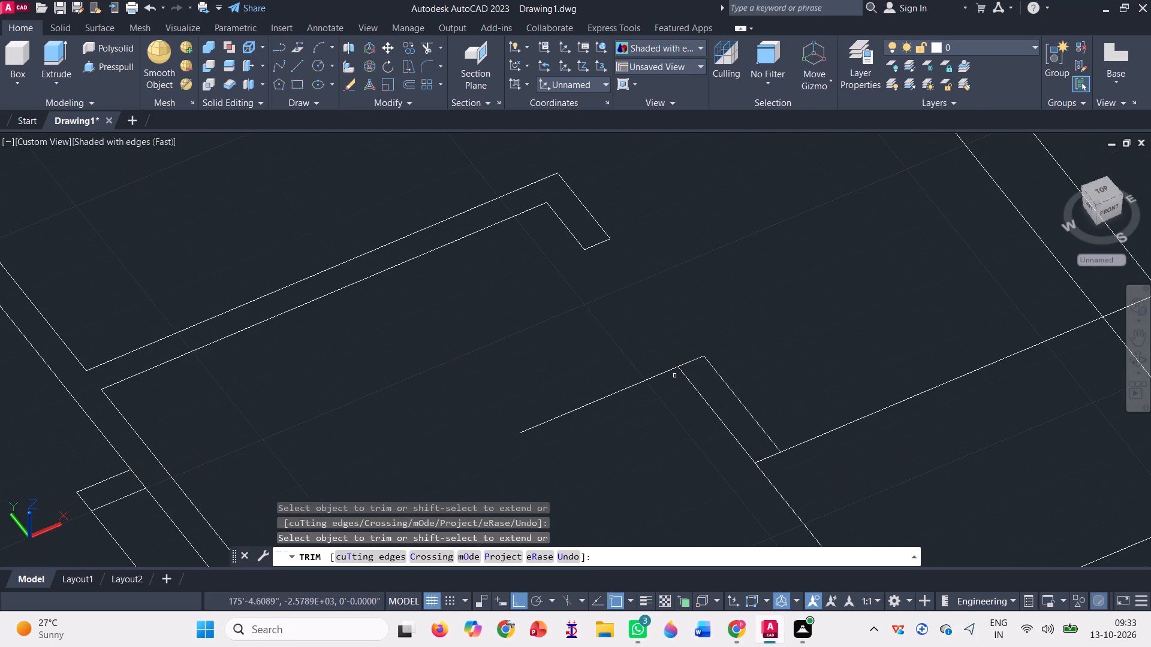
left_click(768, 453)
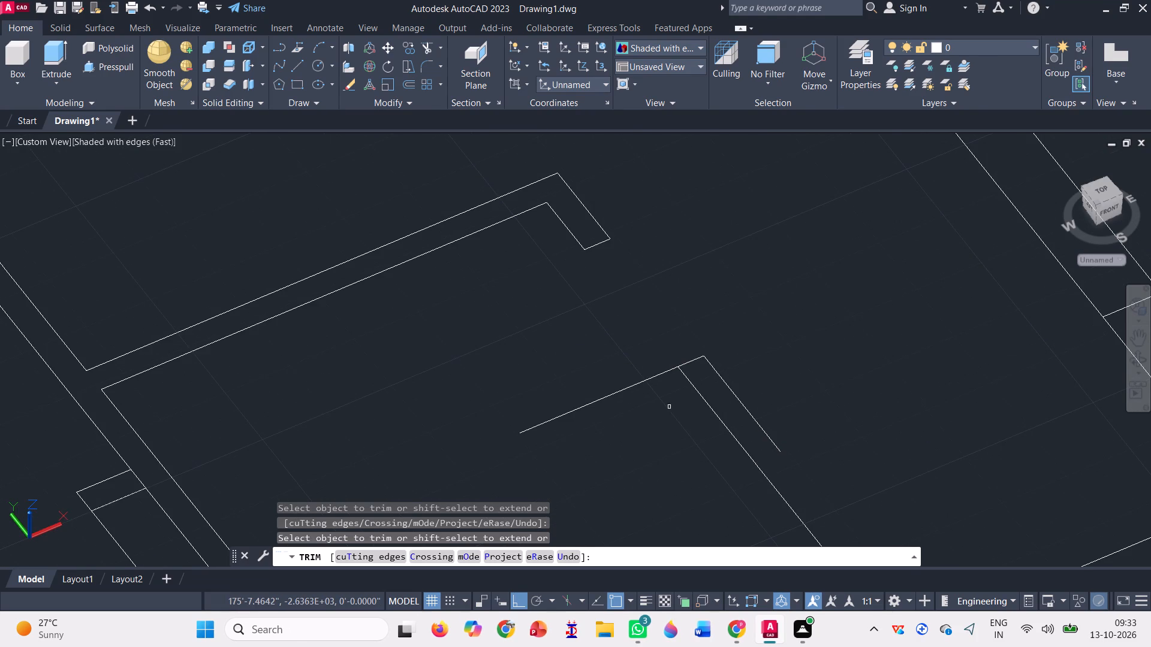
scroll(665, 401, "down", 2)
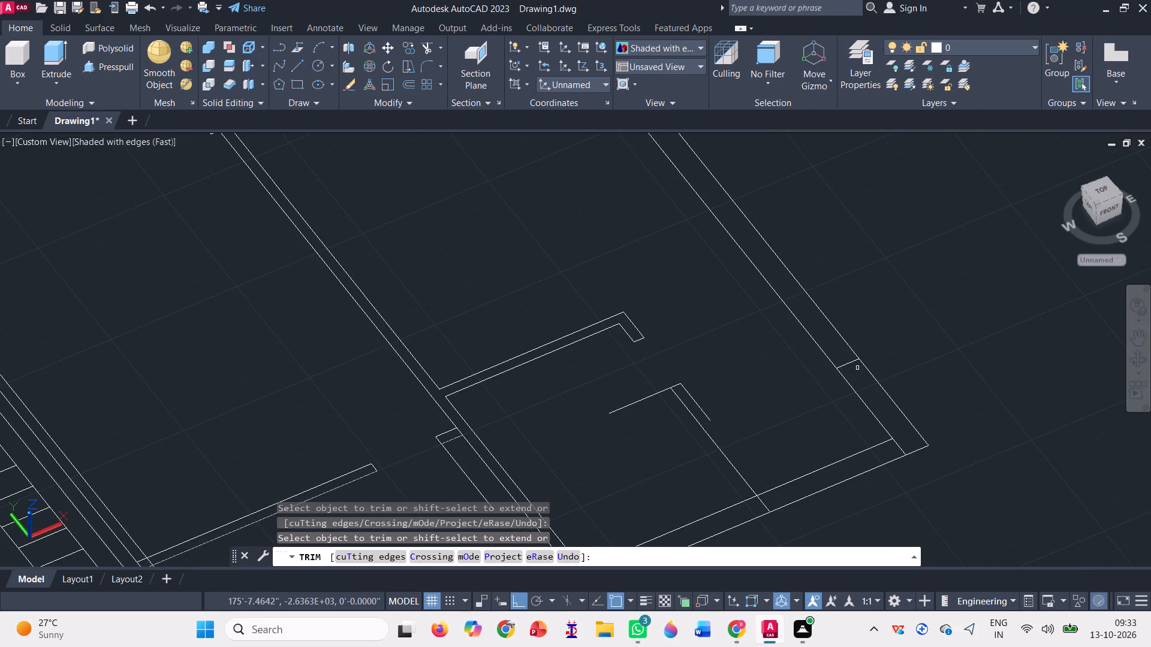
scroll(806, 361, "down", 1)
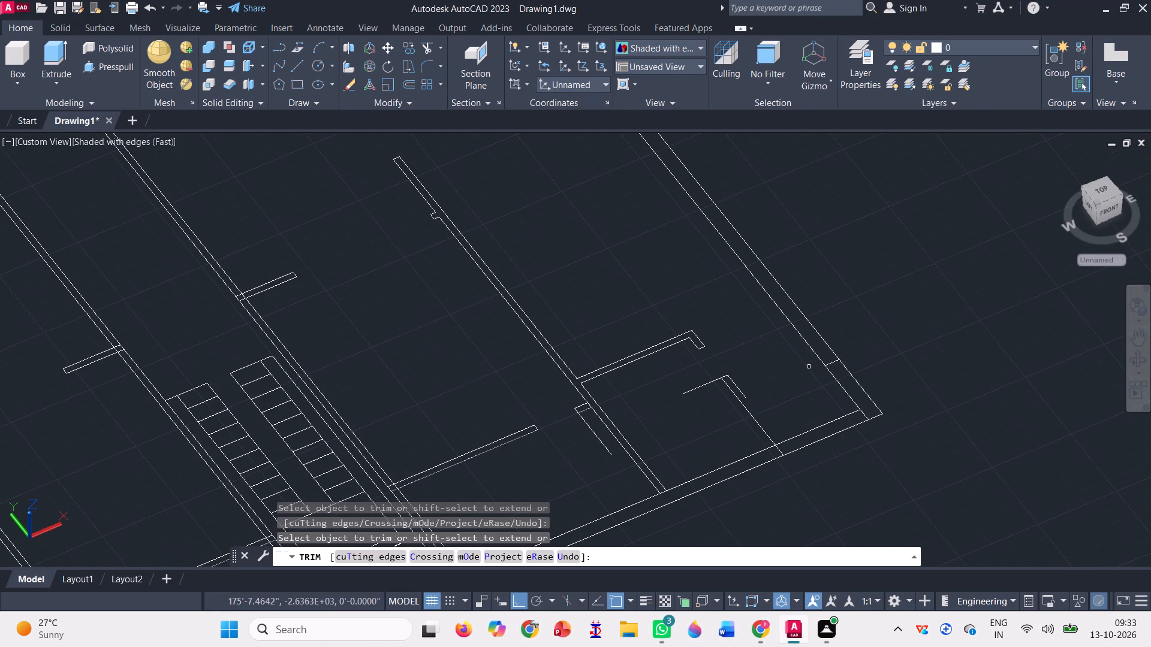
key("Escape")
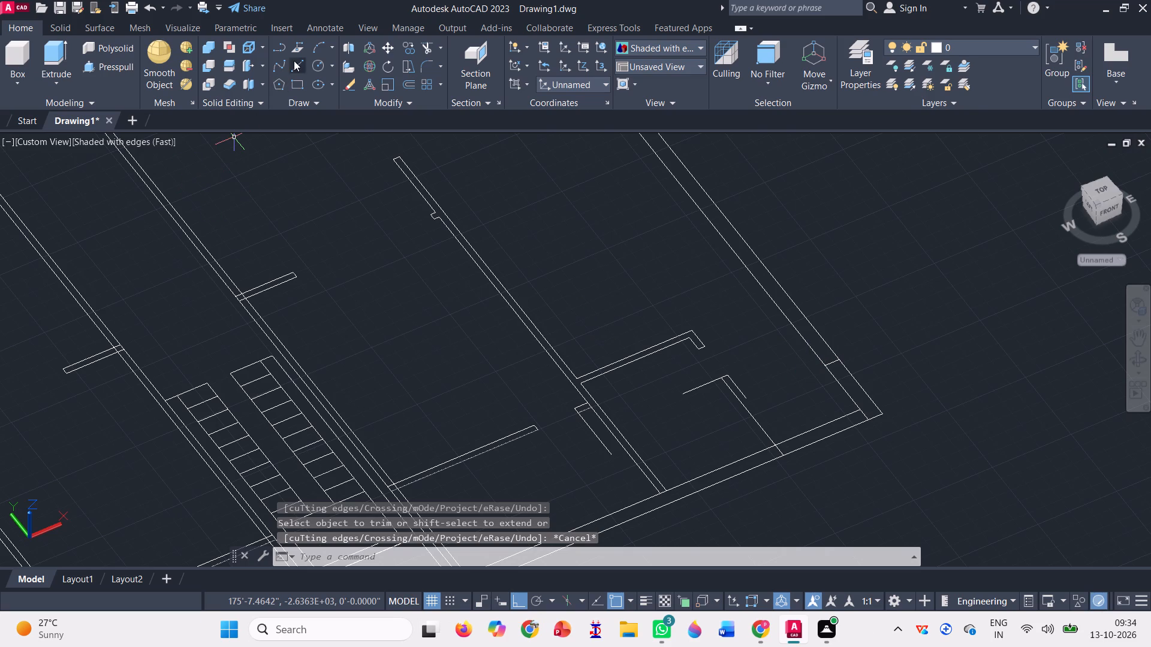
Draw a line from the free end of the stepped partition's short face to the outer wall's inner line.
left_click(299, 68)
scroll(769, 403, "up", 2)
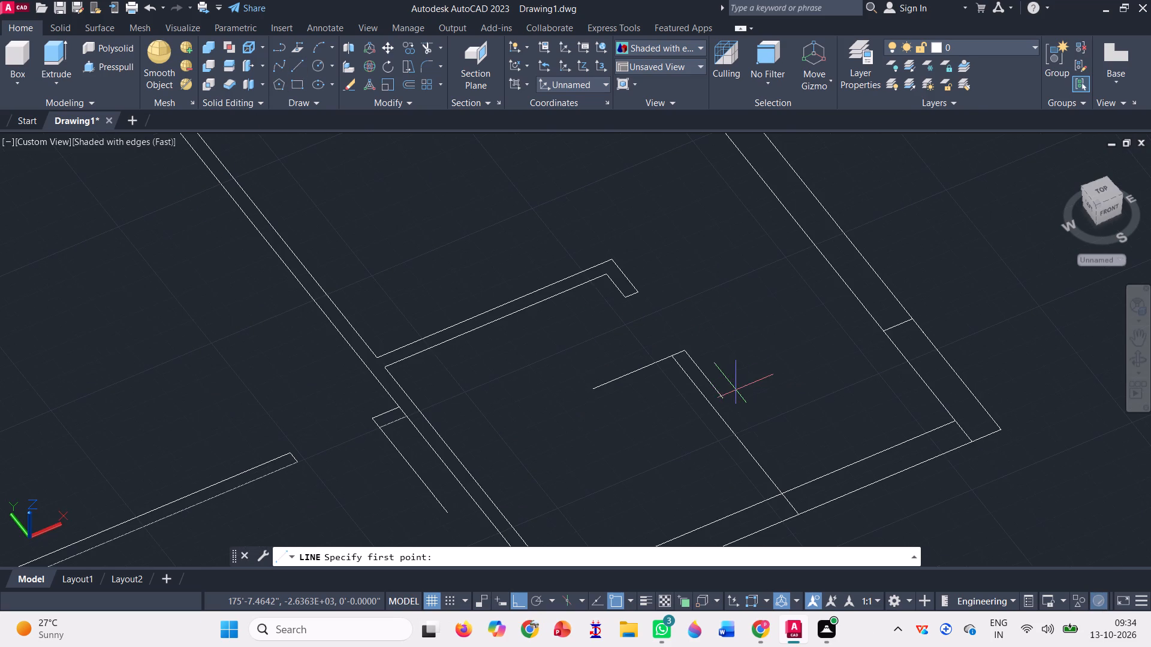
left_click(721, 397)
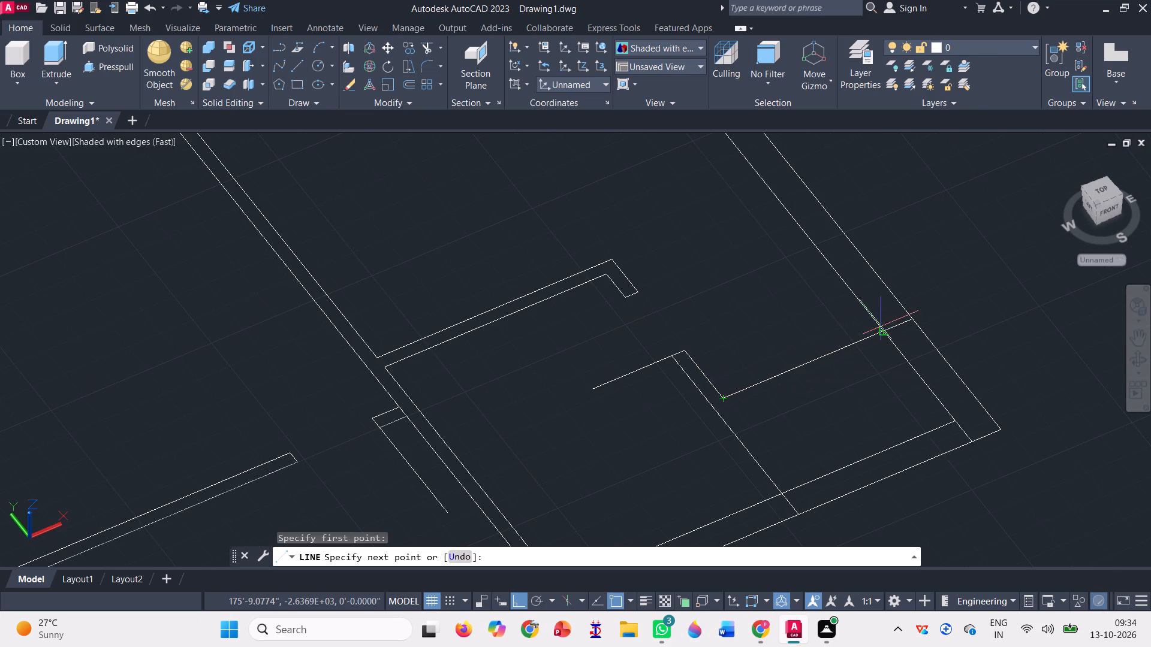
left_click(885, 327)
key("space")
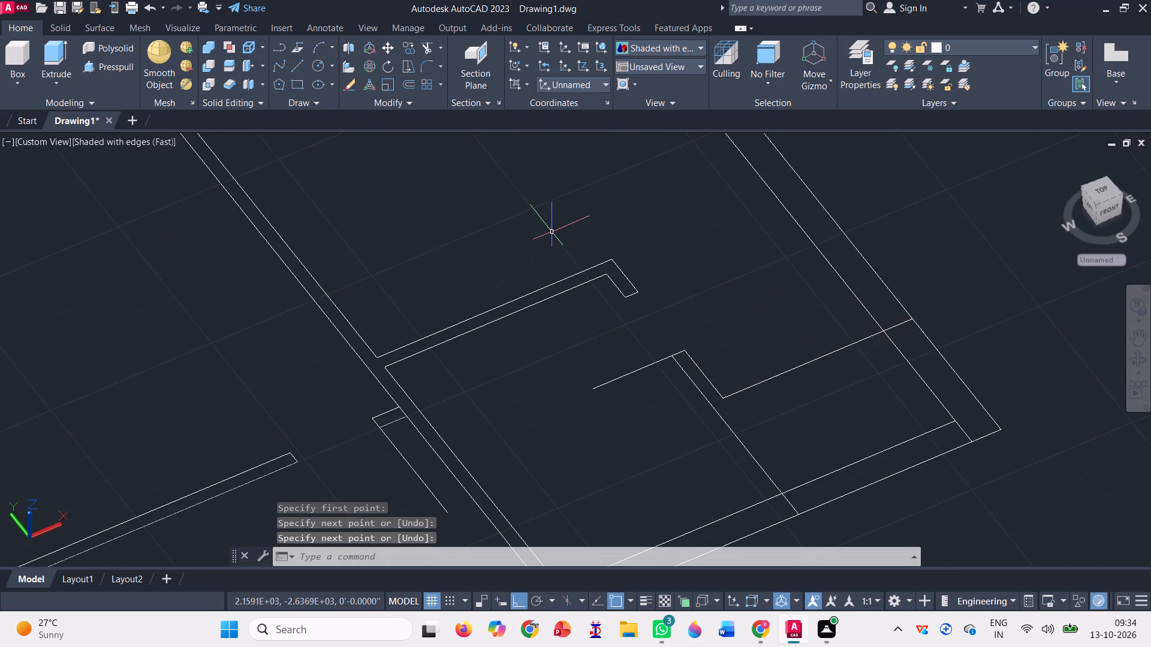
Trim the leftover line crossing the outer wall's thickness beyond the newly drawn line.
left_click(426, 46)
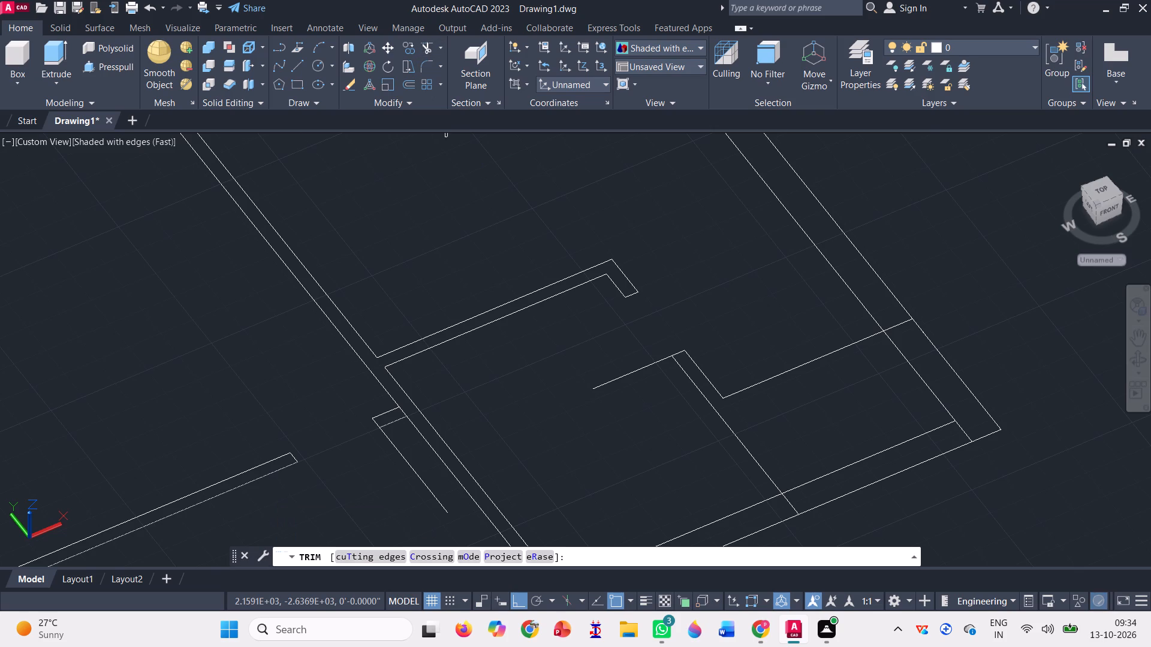
scroll(908, 388, "up", 3)
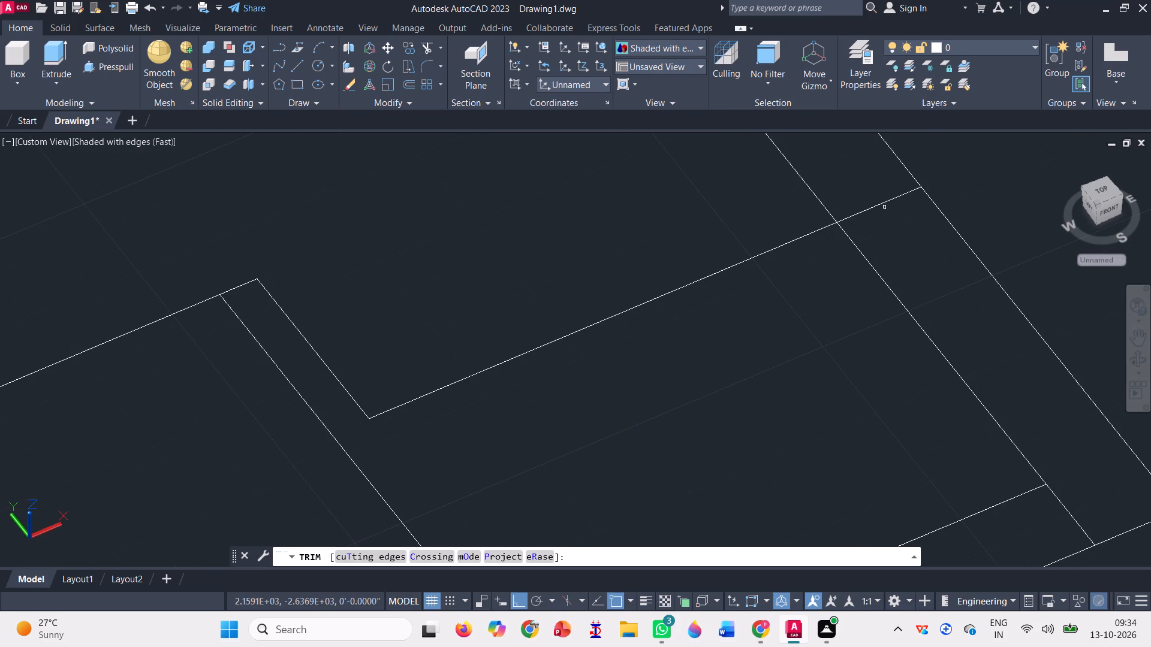
left_click(877, 201)
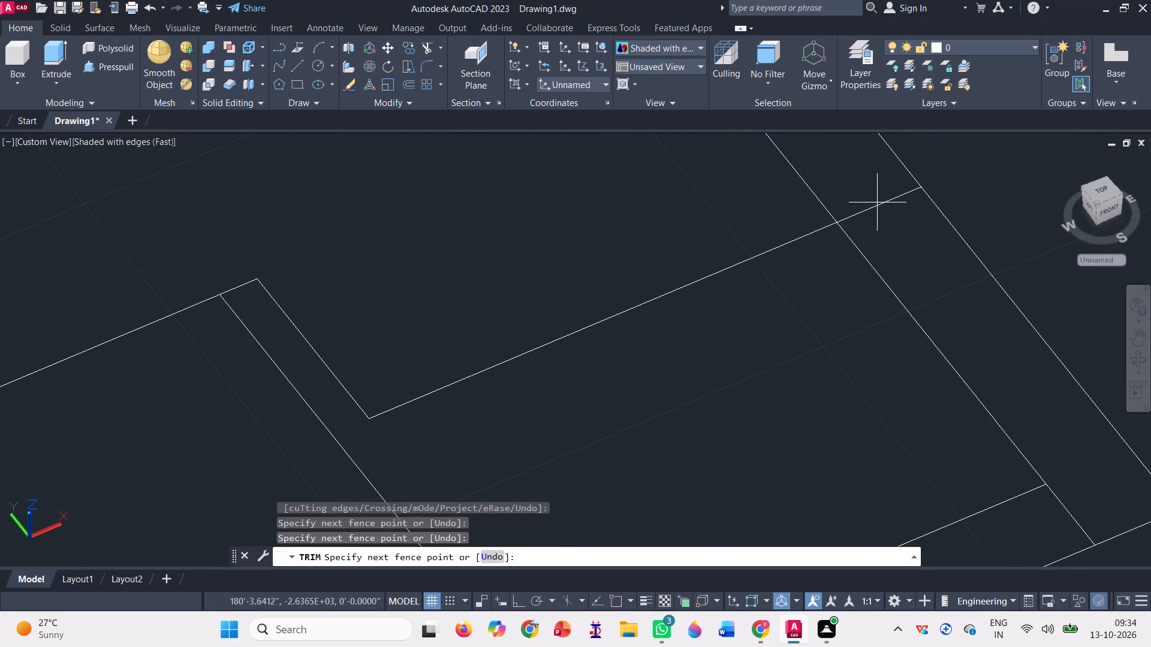
left_click(884, 234)
left_click(873, 209)
scroll(858, 195, "down", 2)
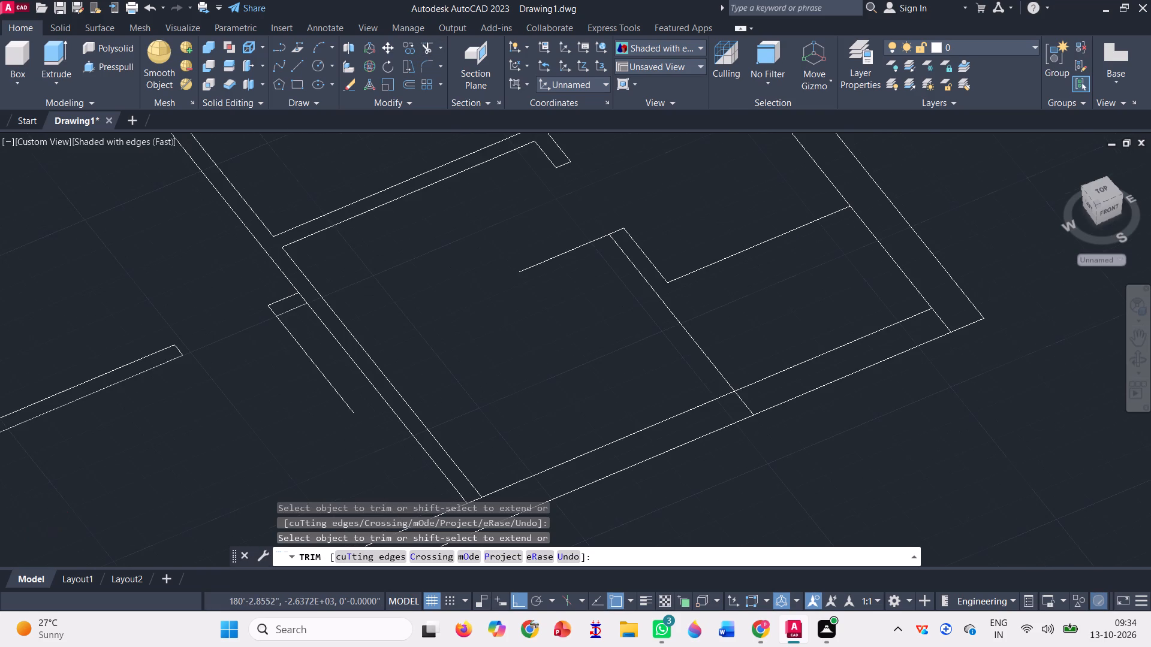
Trim the outer wall's inner lines around the building corner up to the stepped partition, plus the two stubs crossing the wall's thickness.
scroll(927, 306, "up", 2)
left_click(949, 323)
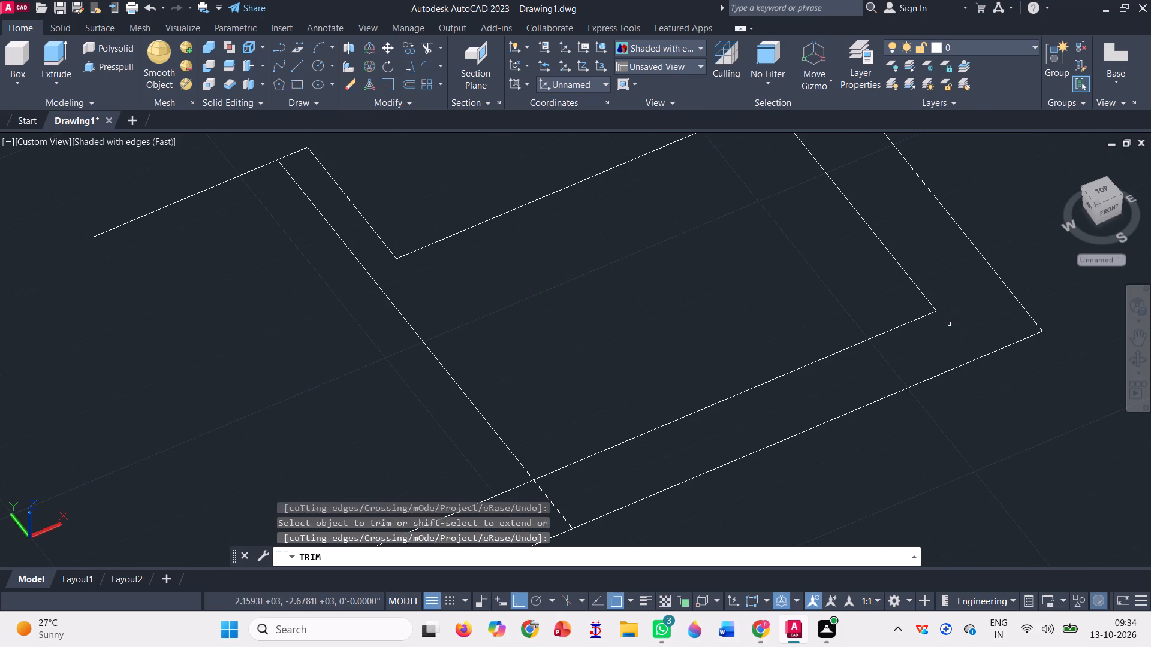
left_click(935, 307)
left_click(926, 317)
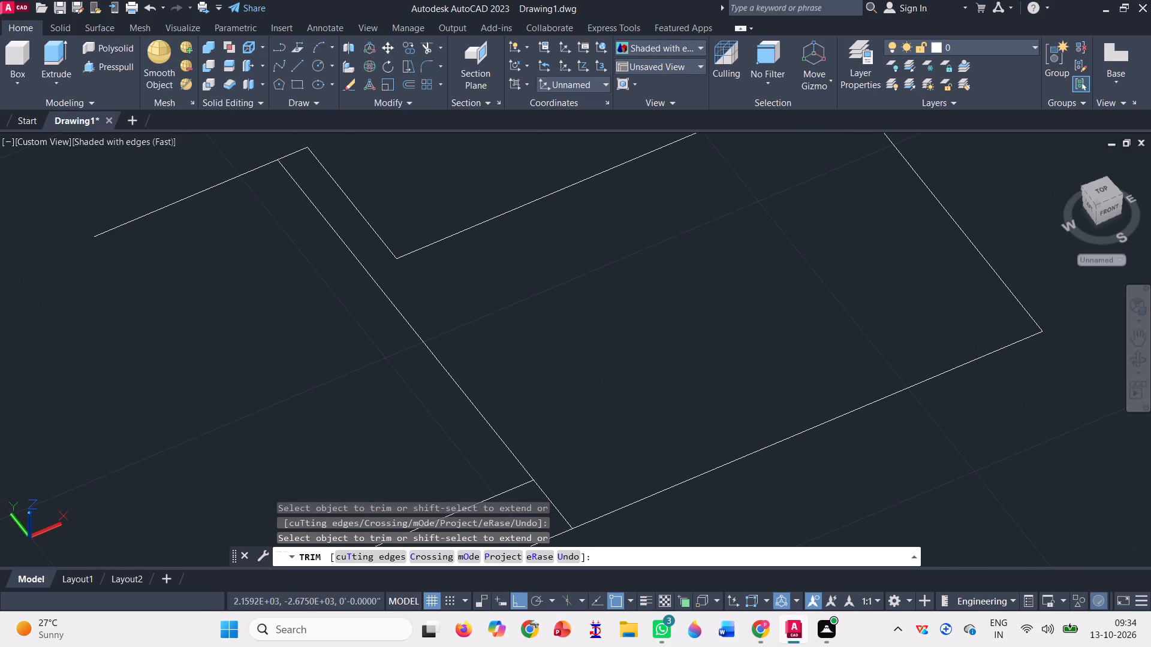
scroll(926, 316, "down", 2)
scroll(781, 392, "up", 2)
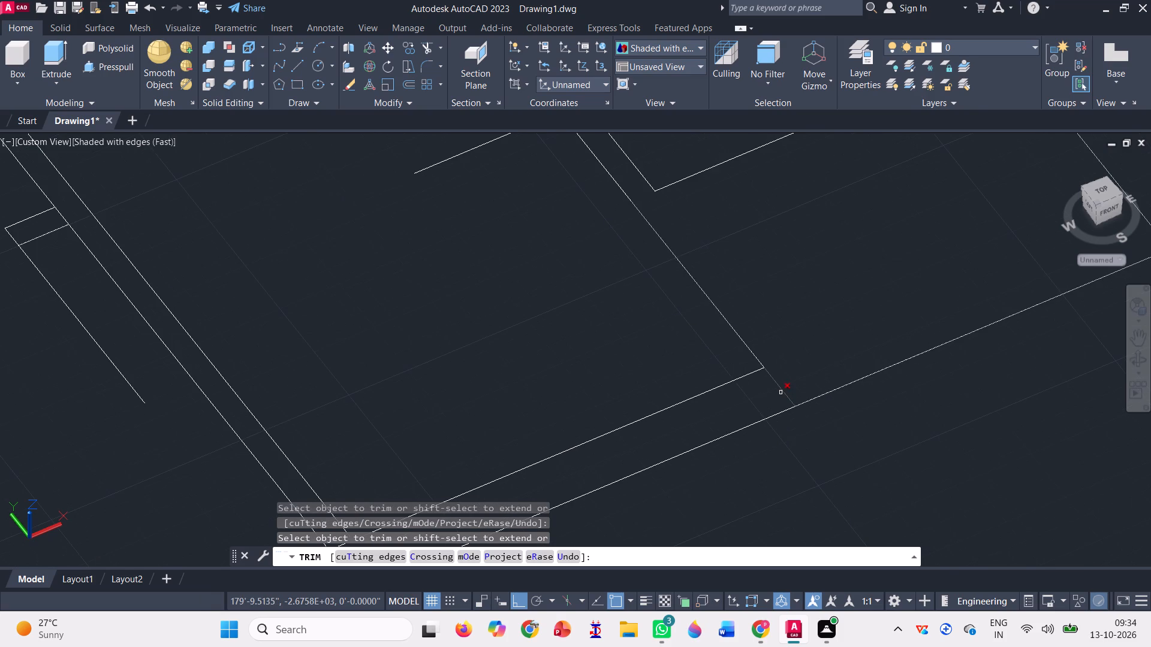
left_click(782, 389)
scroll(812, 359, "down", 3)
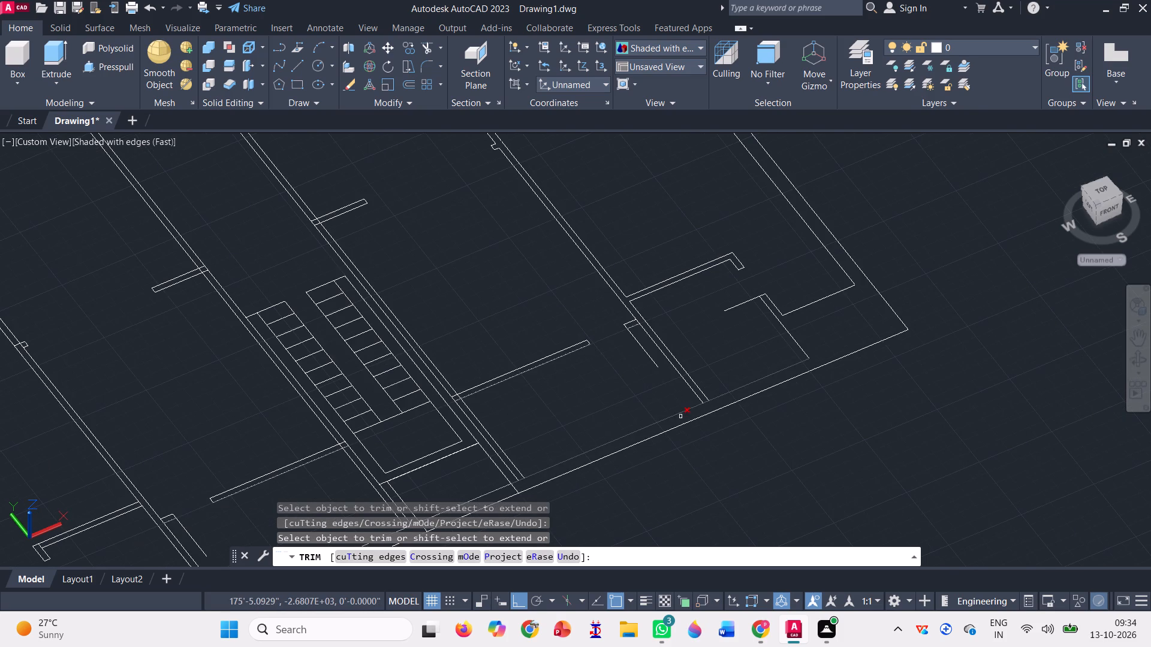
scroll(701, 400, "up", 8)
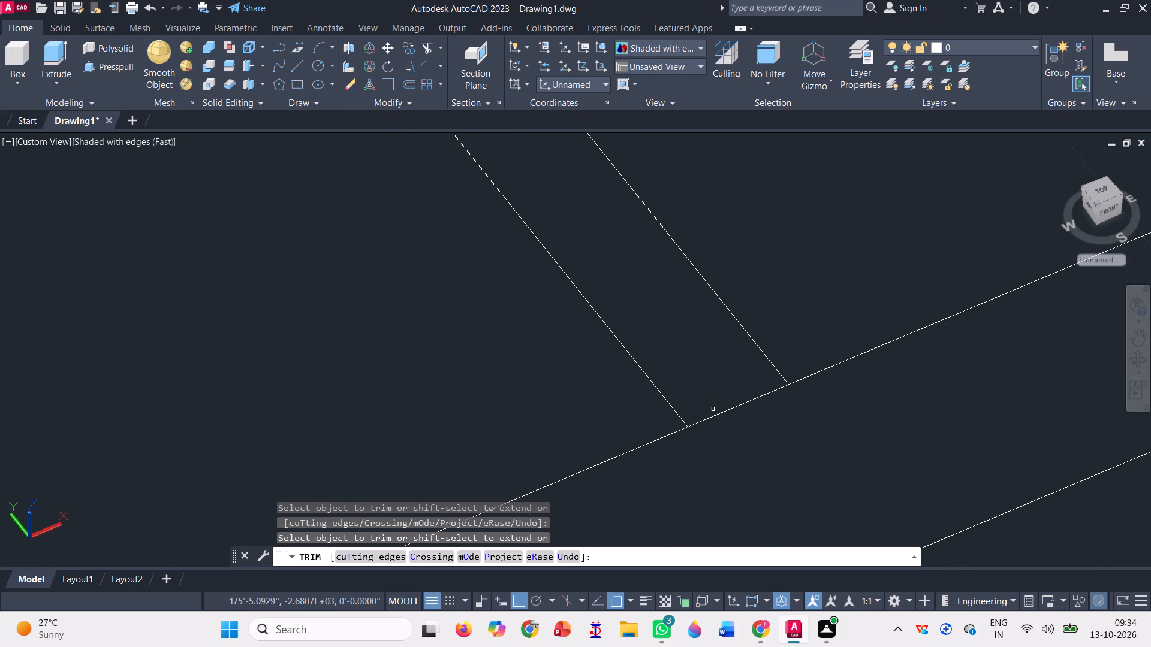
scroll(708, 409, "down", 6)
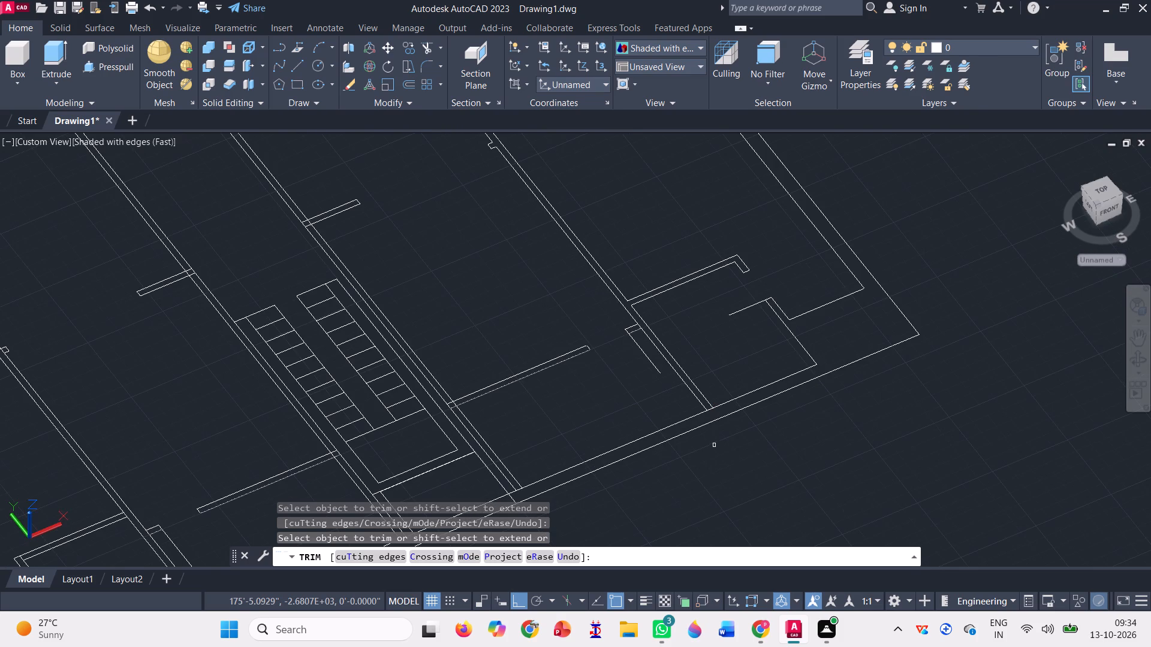
Trim the corner-room partition's face line between the two lines of the door-jamb stub.
scroll(645, 330, "up", 6)
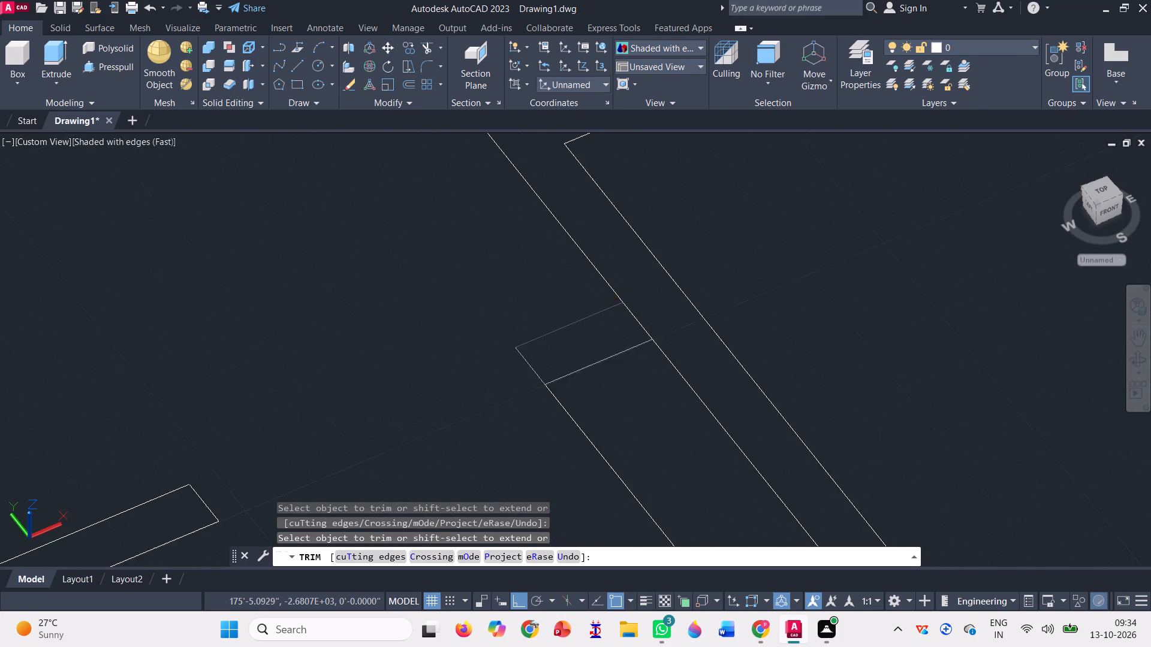
scroll(605, 304, "up", 1)
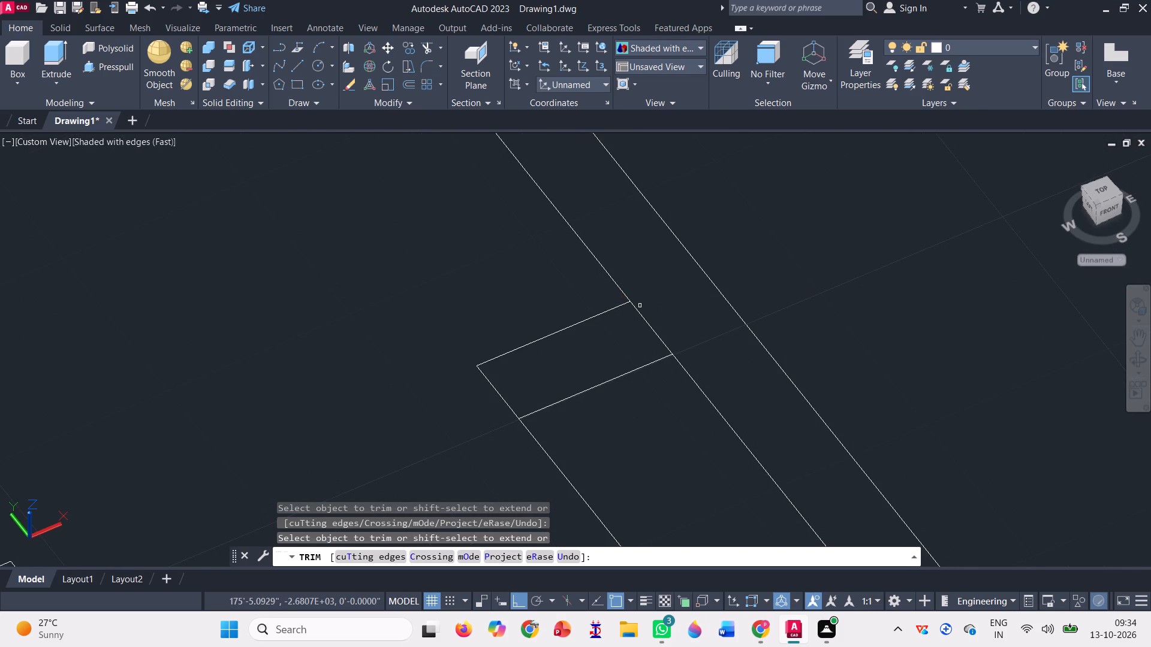
scroll(640, 303, "up", 3)
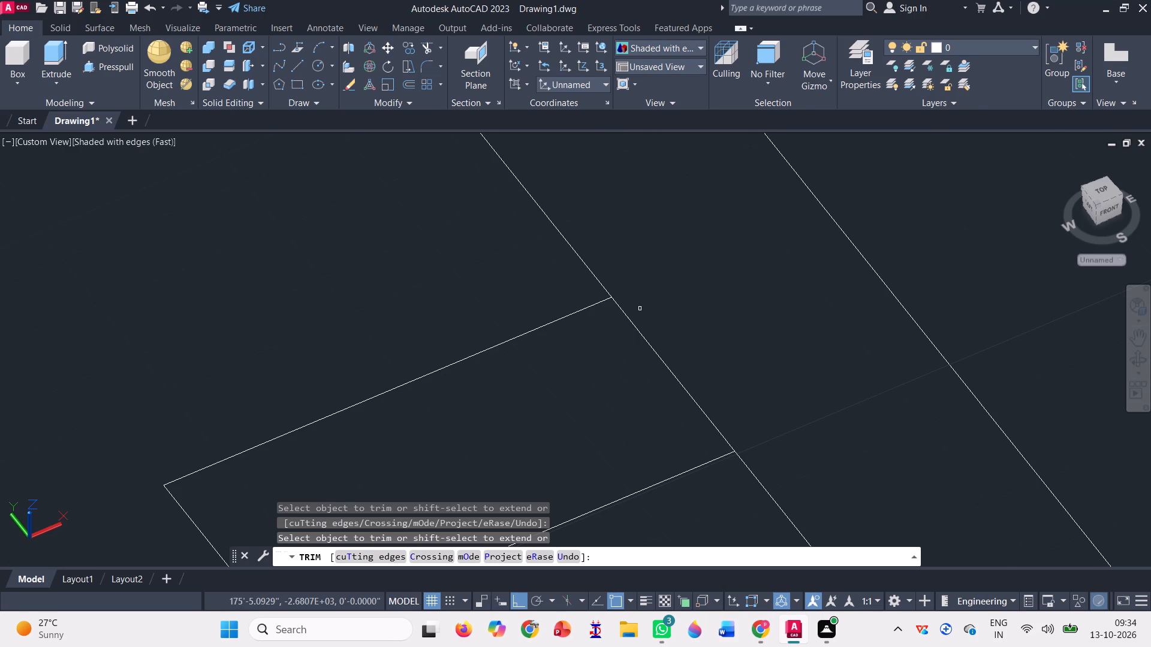
left_click(637, 328)
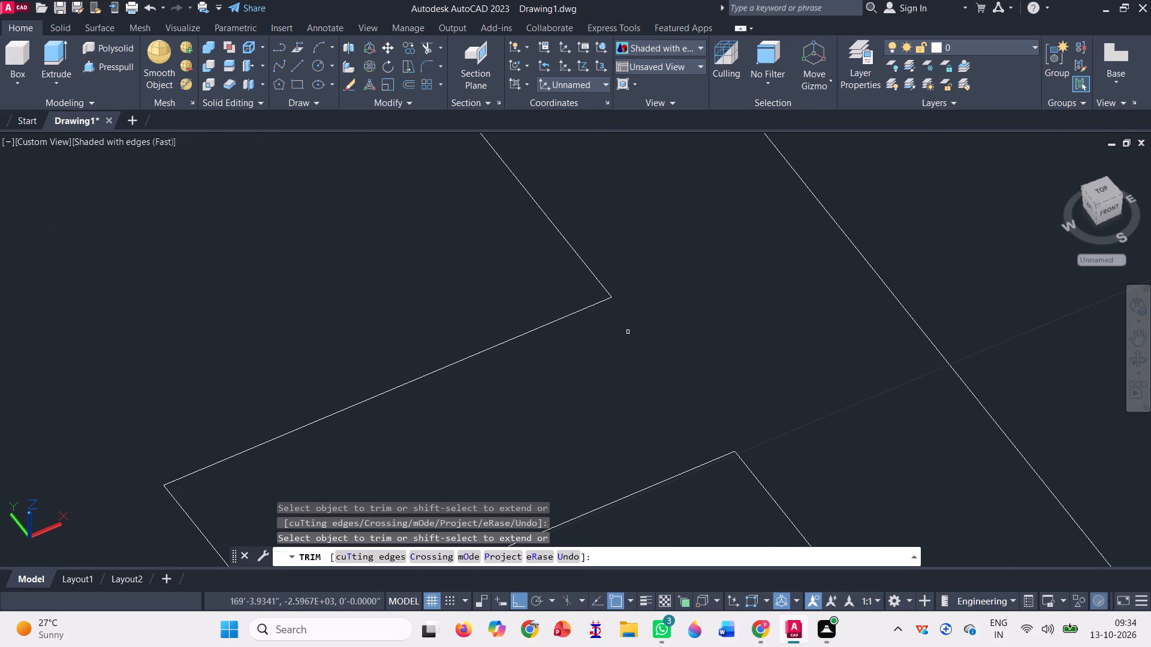
Trim the overlapping wall and partition lines where the long partition meets the stair wall on the corner-room side.
scroll(628, 331, "down", 7)
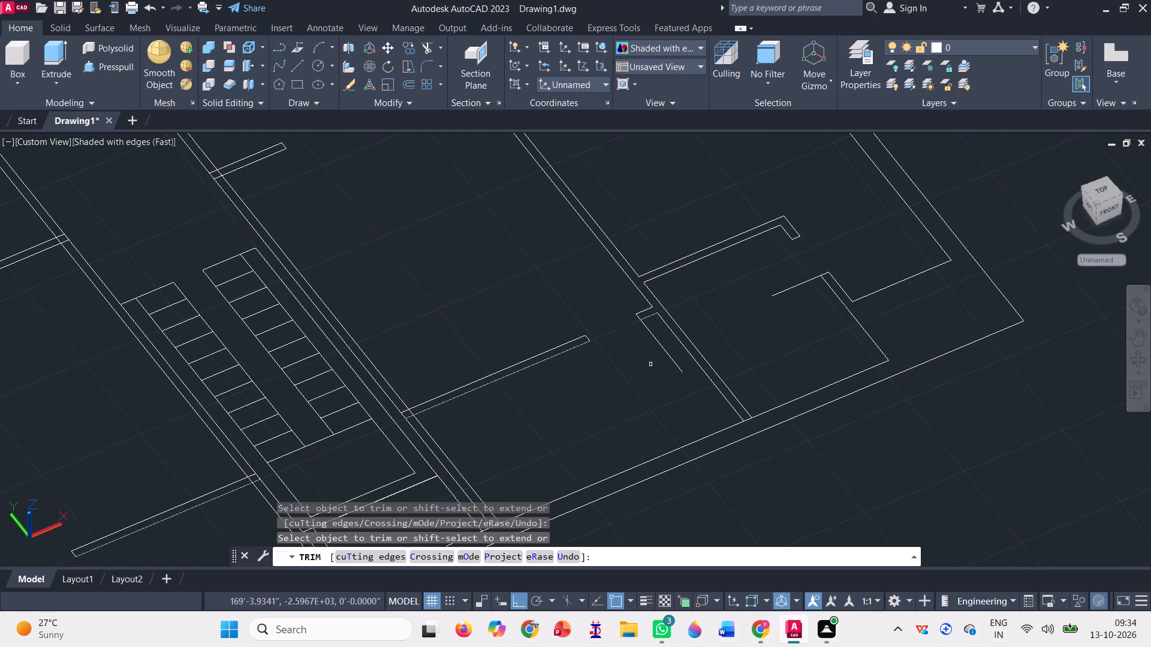
scroll(403, 410, "up", 5)
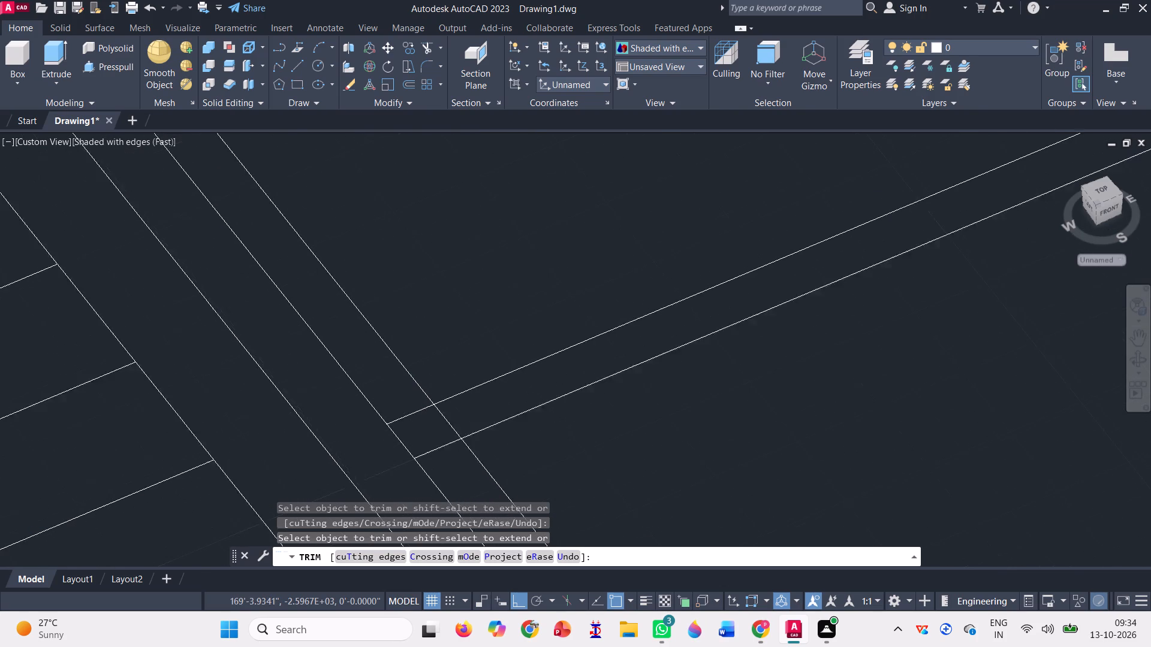
scroll(403, 409, "up", 1)
left_click(413, 416)
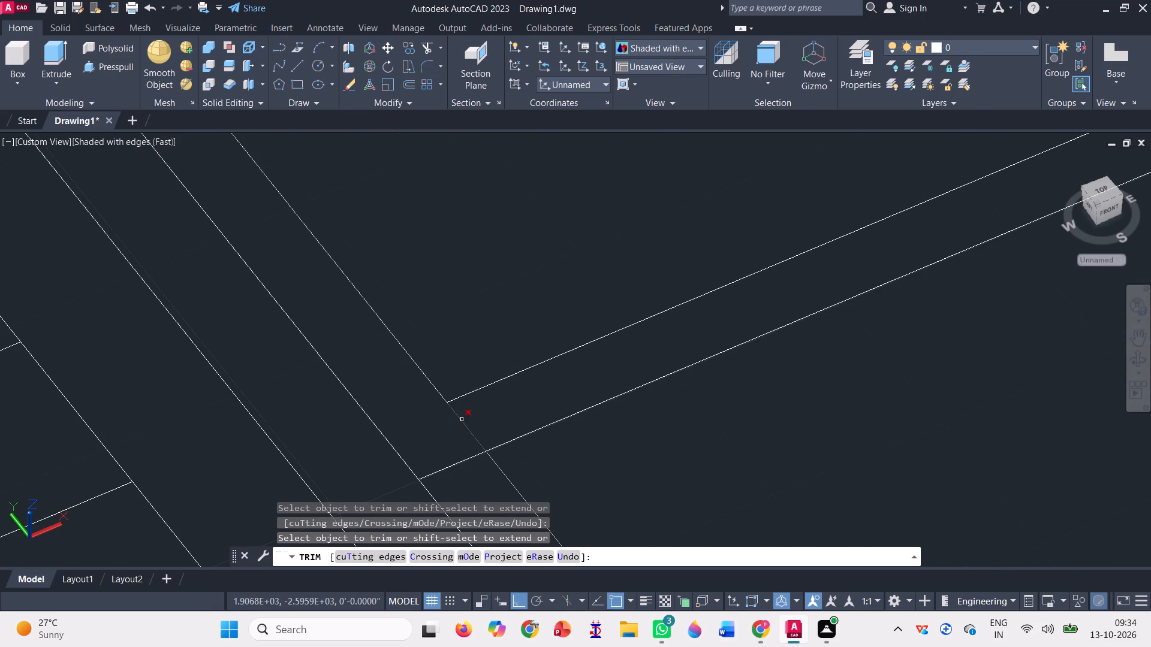
left_click(462, 419)
left_click(443, 467)
Trim the outer wall's inner line at the end of the stair wall on the corner-room side.
scroll(467, 304, "down", 2)
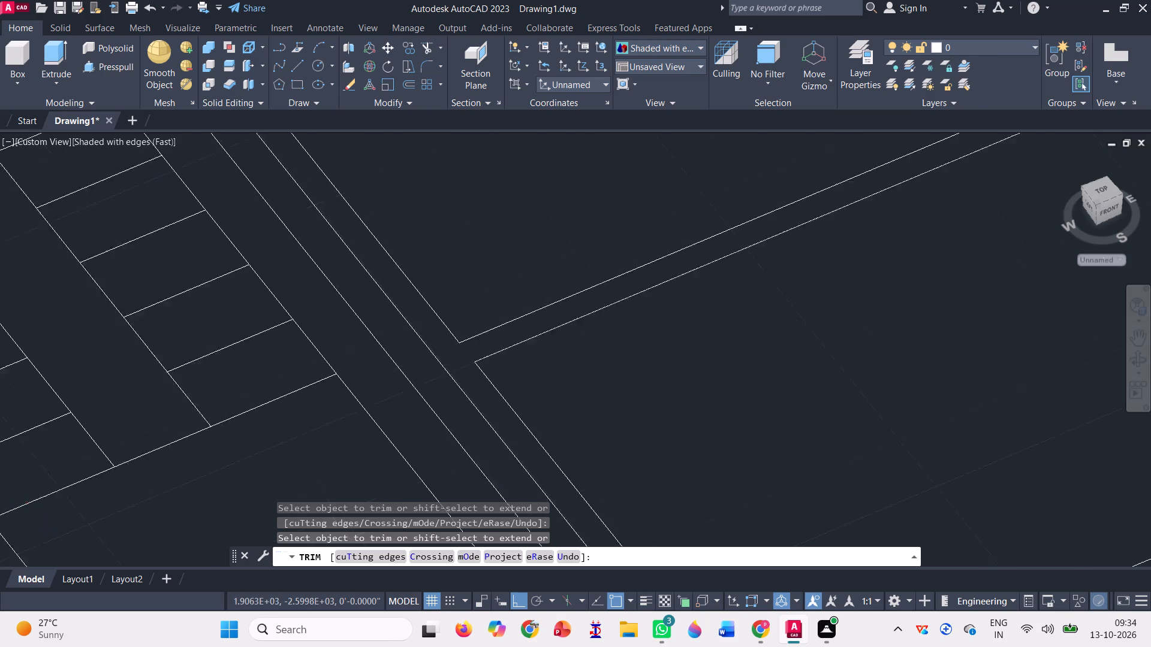
scroll(467, 304, "down", 3)
scroll(541, 423, "up", 3)
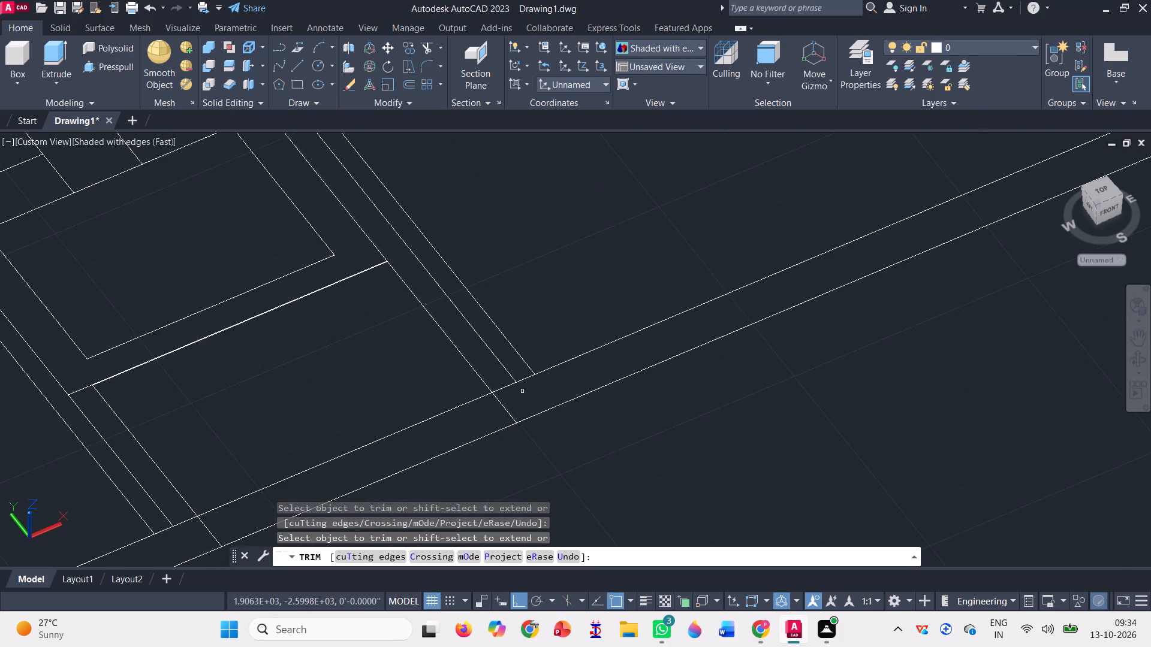
scroll(516, 381, "up", 3)
left_click(551, 370)
scroll(544, 377, "down", 2)
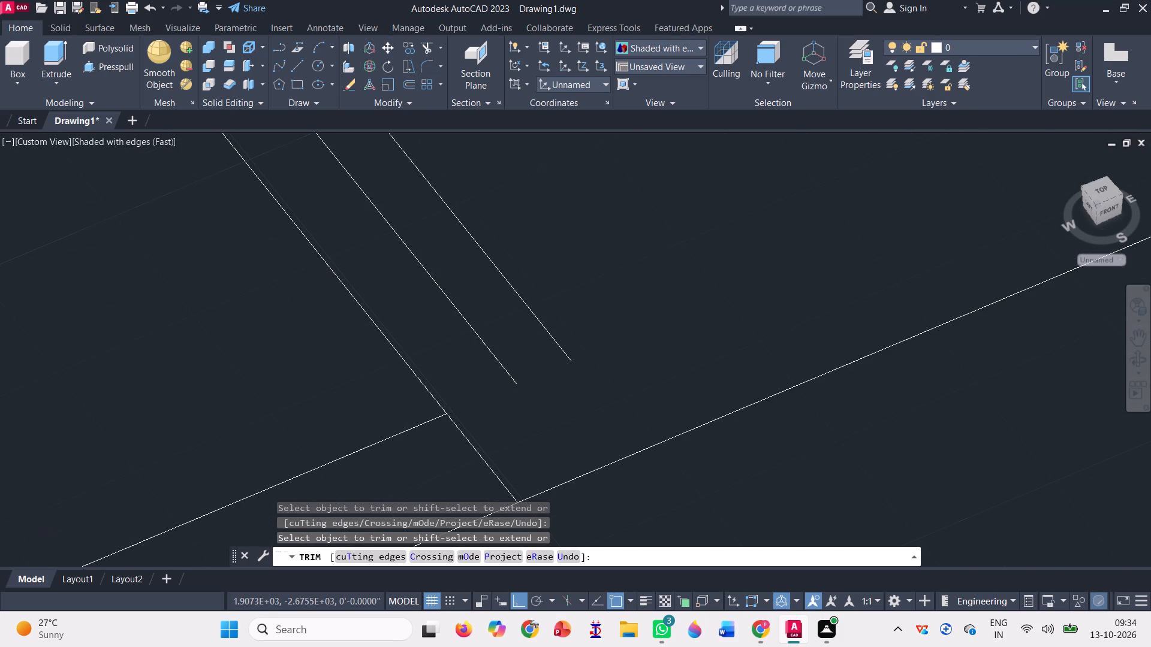
scroll(544, 377, "down", 4)
key("Escape")
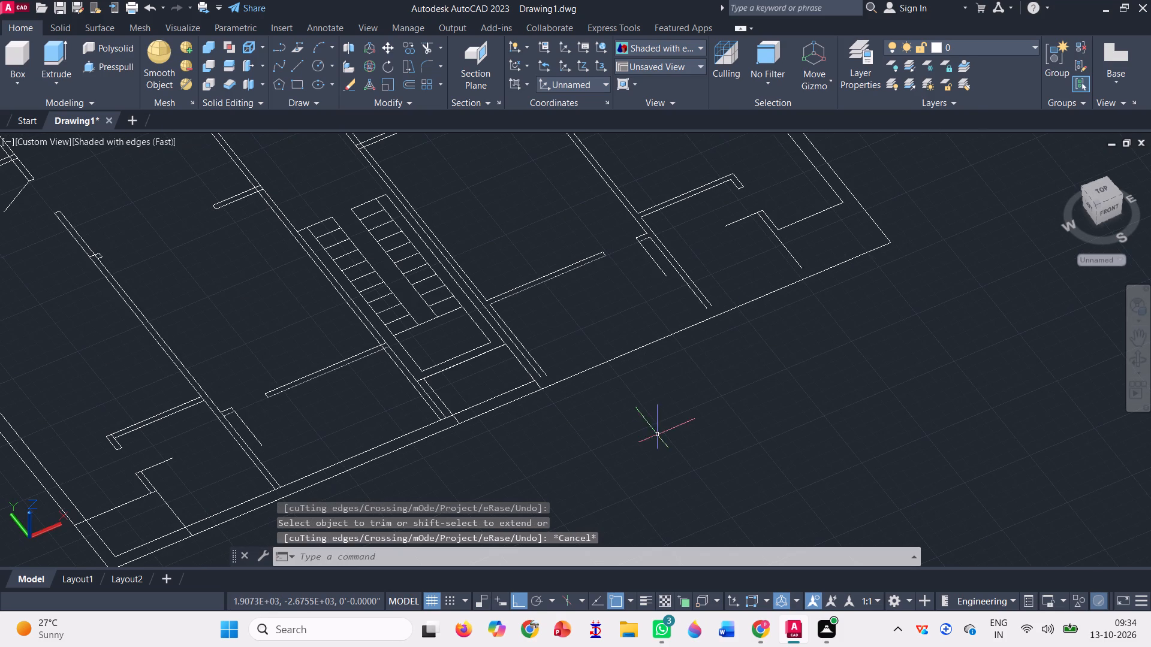
Redraw the outer wall's inner line from the stair wall's end to the end of the corner room's partition line.
left_click(301, 61)
scroll(548, 335, "up", 3)
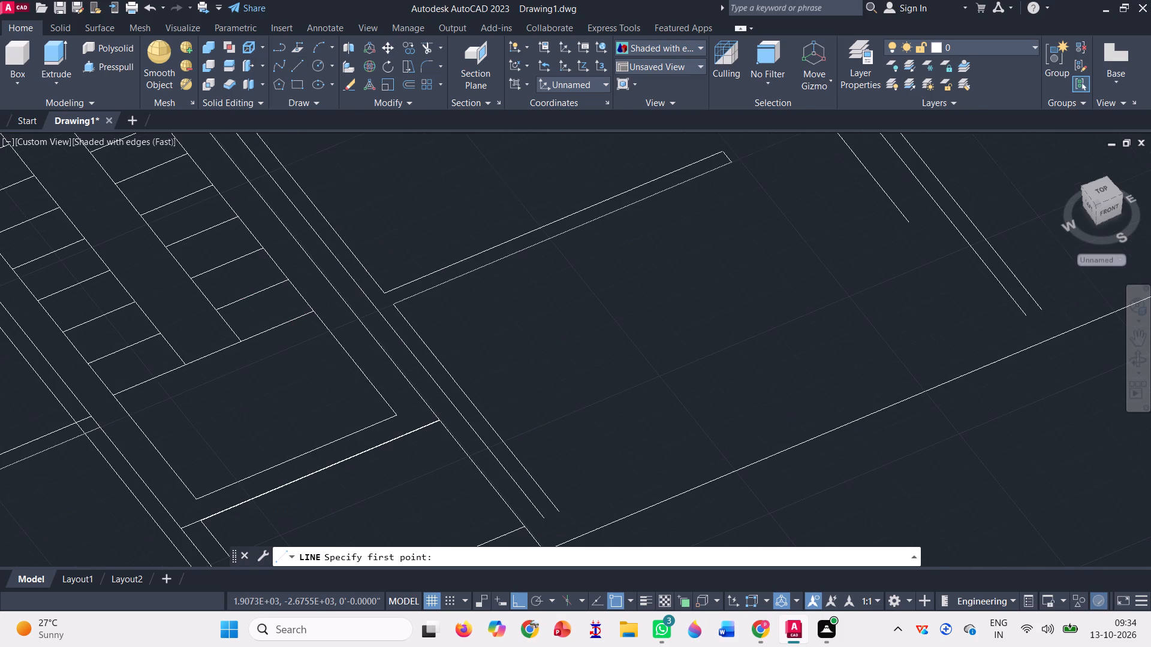
left_click(558, 510)
scroll(402, 492, "down", 2)
scroll(800, 335, "up", 1)
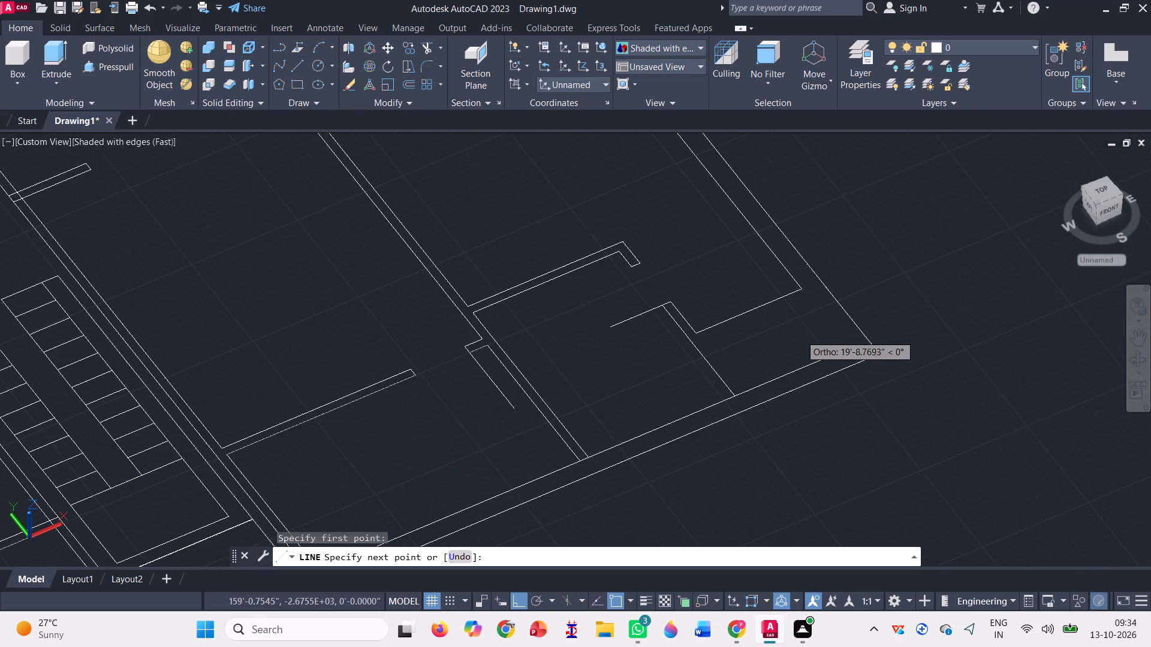
left_click(736, 397)
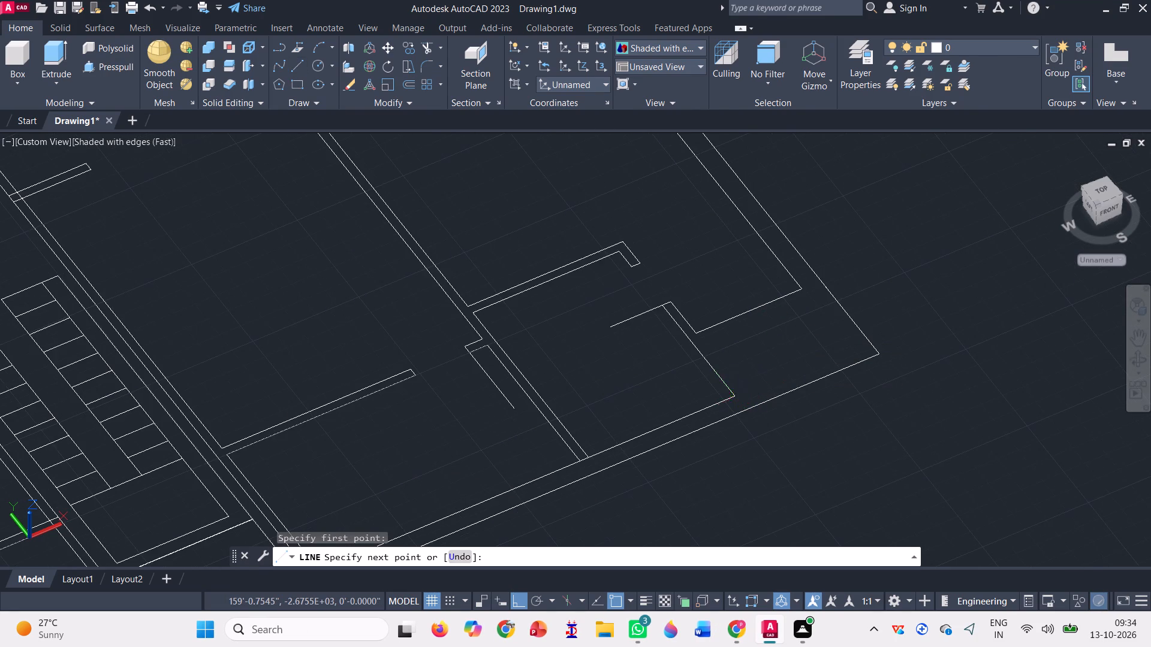
key("space")
Trim the overlapping lines where the short stub wall joins the corridor wall just before the staircase.
scroll(612, 364, "down", 3)
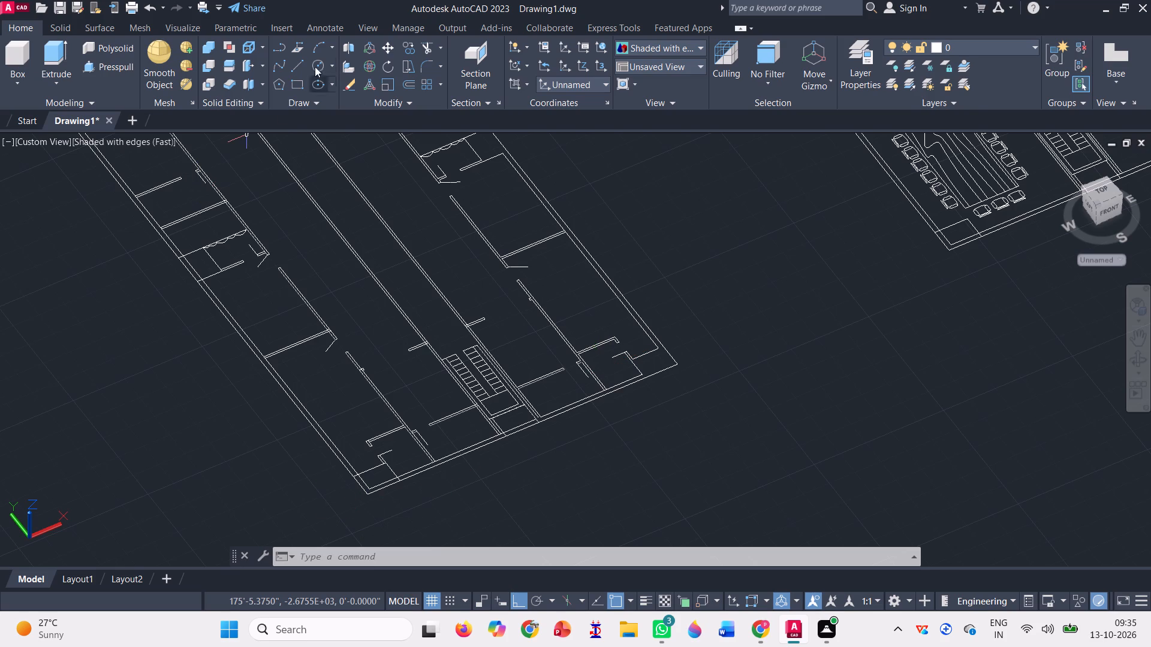
left_click(431, 42)
scroll(160, 223, "up", 1)
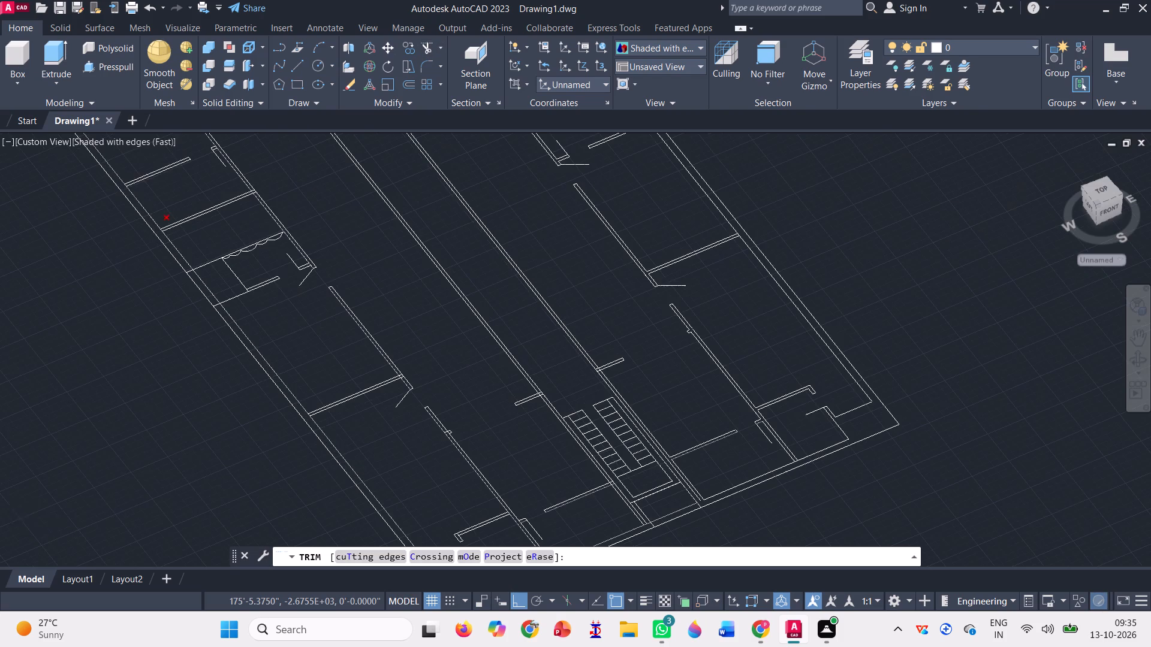
scroll(535, 379, "up", 3)
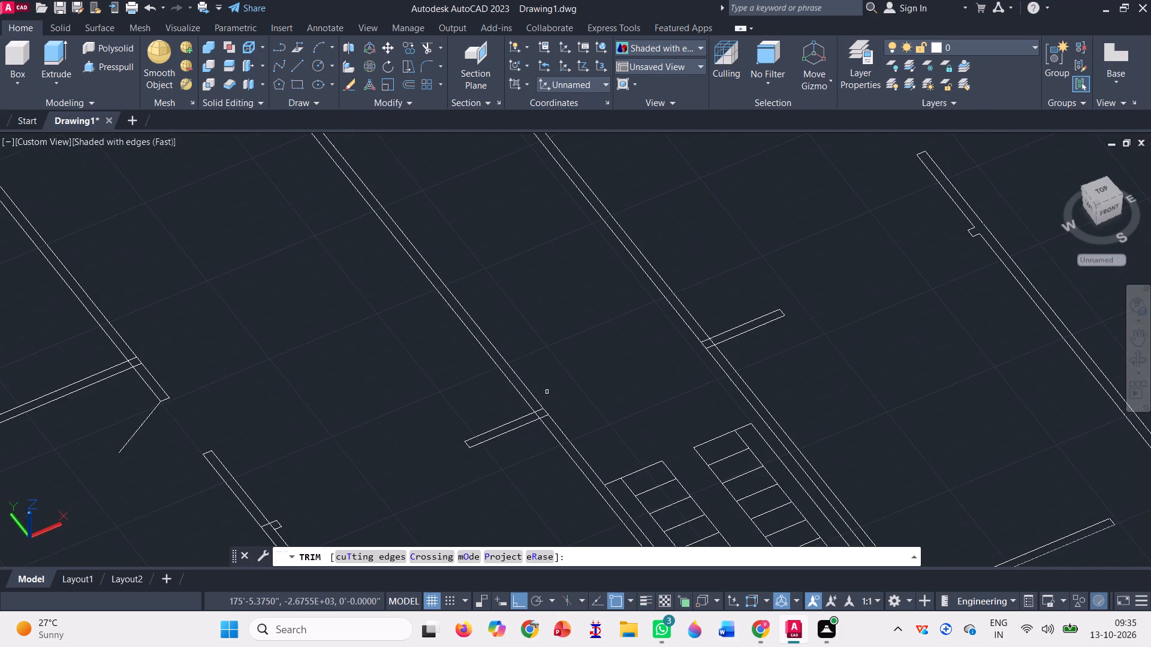
scroll(540, 425, "up", 4)
left_click(543, 361)
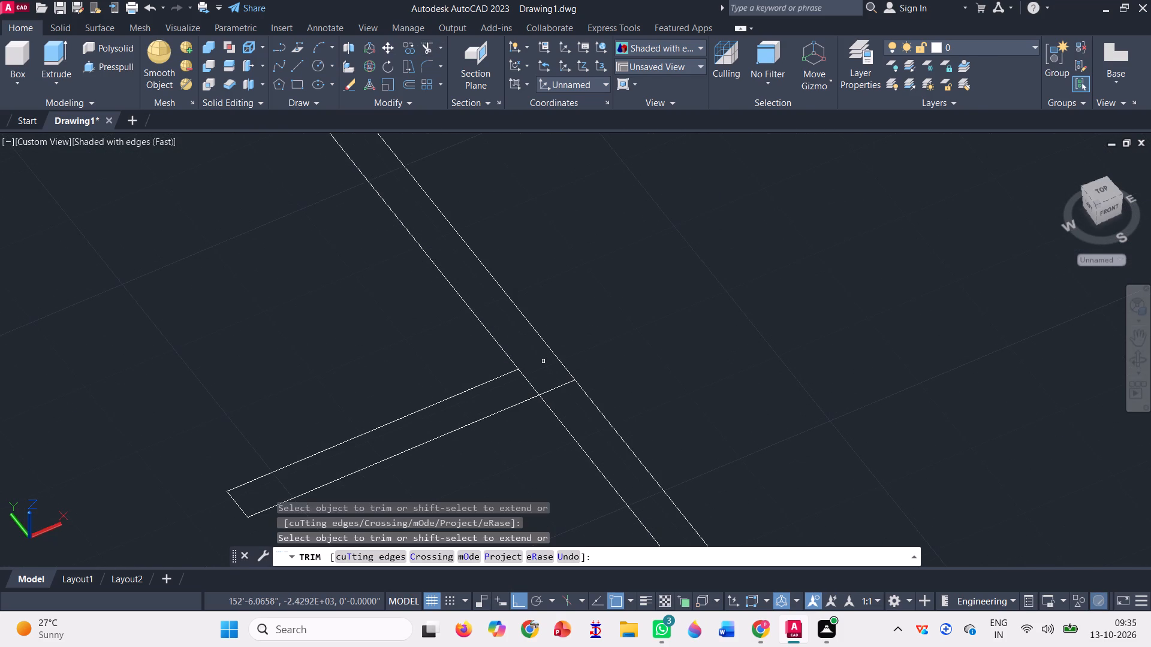
left_click(559, 385)
left_click(529, 381)
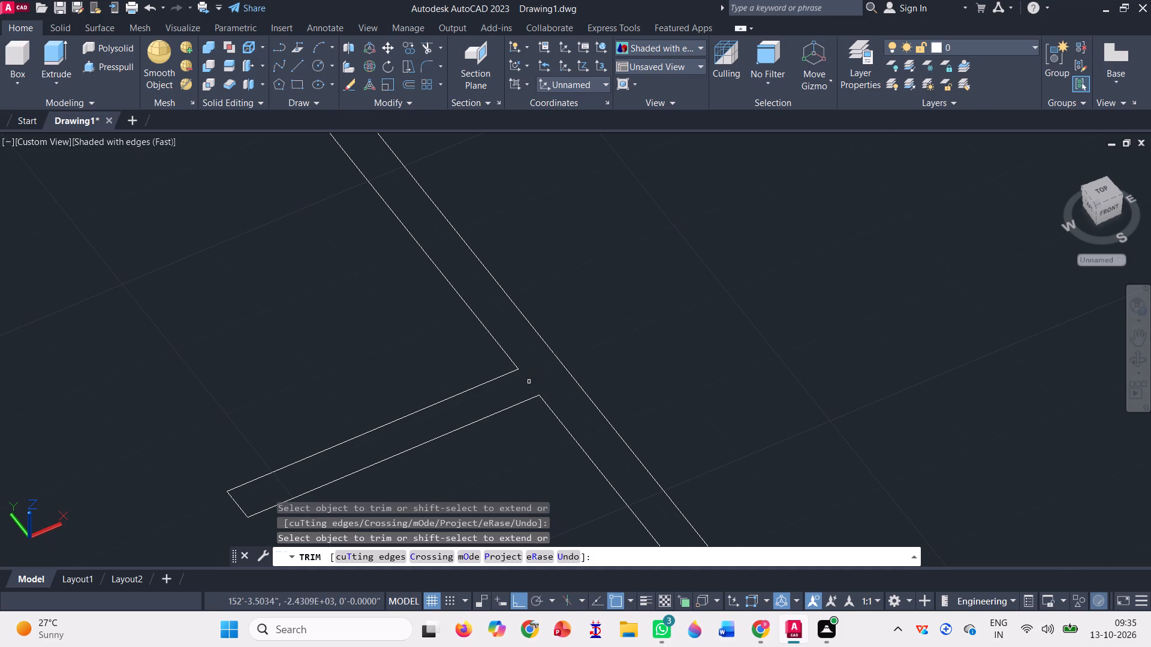
Trim the overlapping lines where the long partition on the stair's opposite side meets the stair wall.
scroll(536, 310, "down", 2)
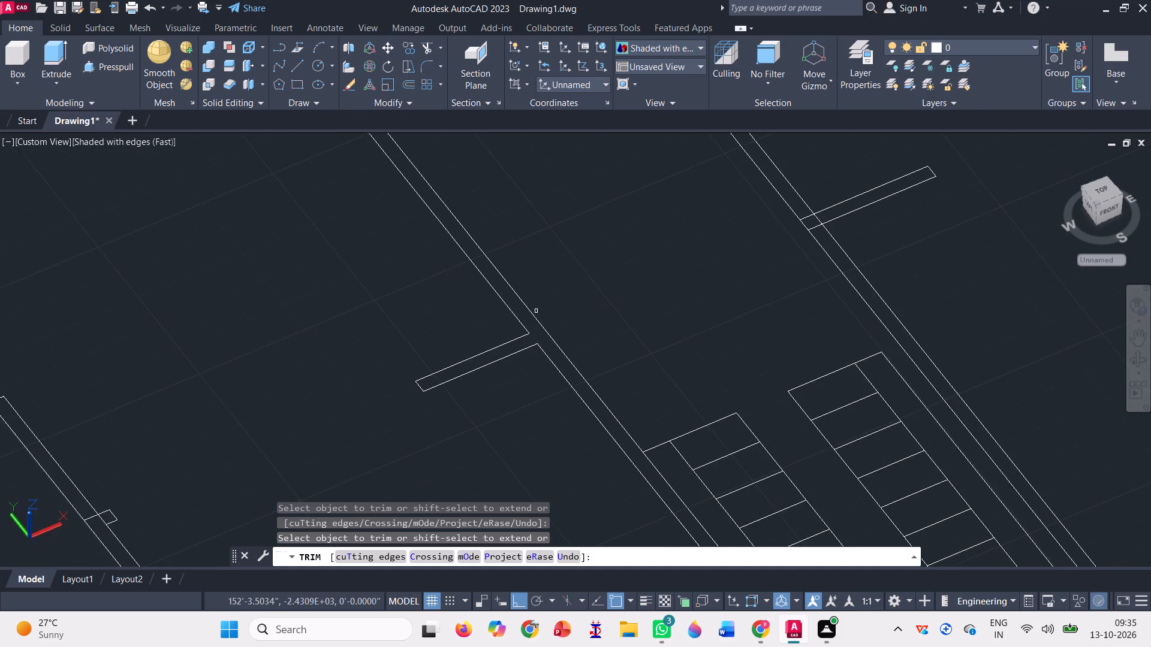
scroll(532, 318, "down", 3)
scroll(628, 461, "up", 2)
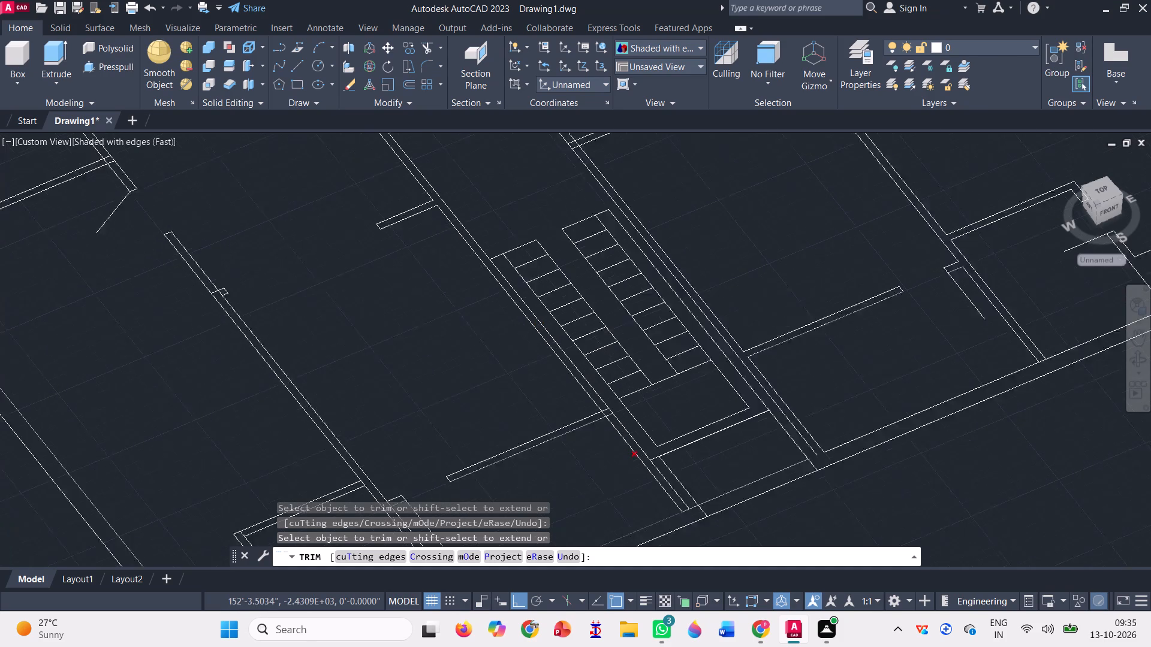
scroll(628, 459, "up", 2)
scroll(582, 349, "up", 3)
left_click(580, 368)
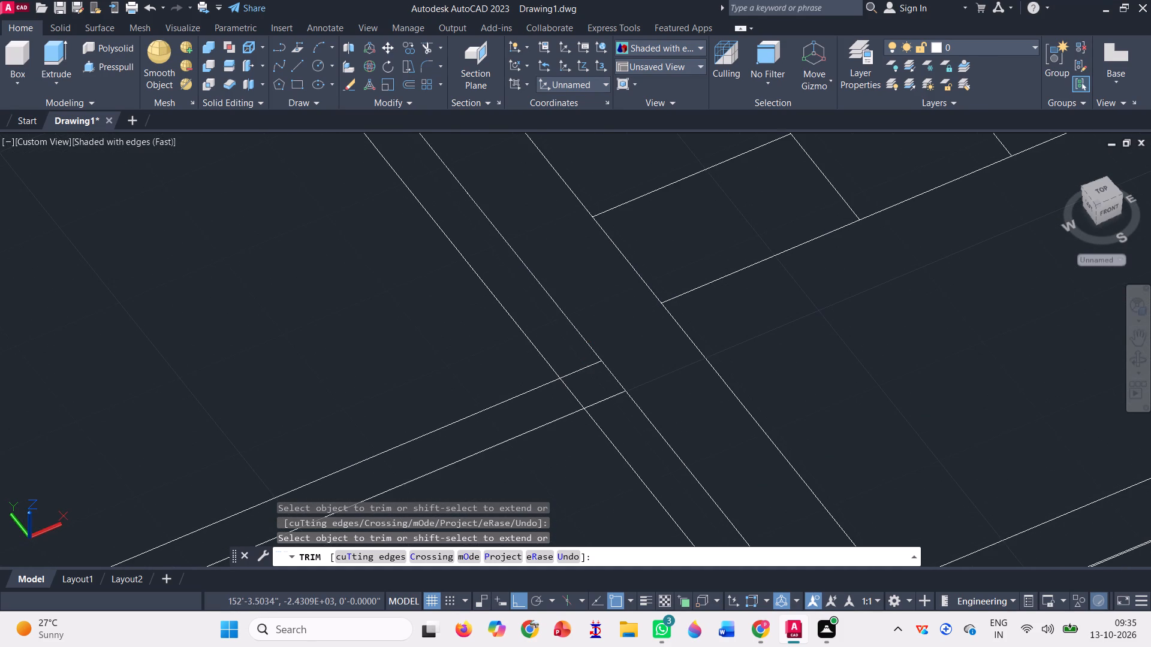
left_click(574, 392)
left_click(598, 405)
Trim the outer wall's inner line between the two faces of the stair wall on that same side.
scroll(599, 391, "down", 5)
scroll(638, 456, "up", 3)
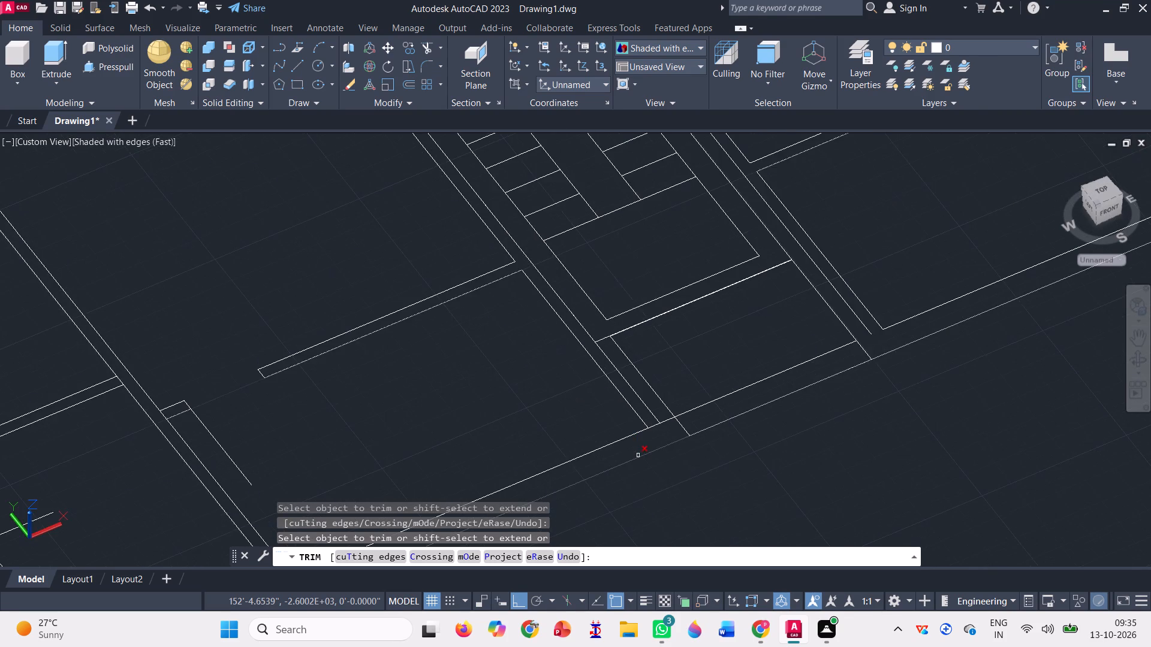
scroll(642, 431, "up", 3)
left_click(676, 414)
Trim the outer wall's inner line between the two faces of the opposite corner room's partition.
scroll(676, 414, "down", 3)
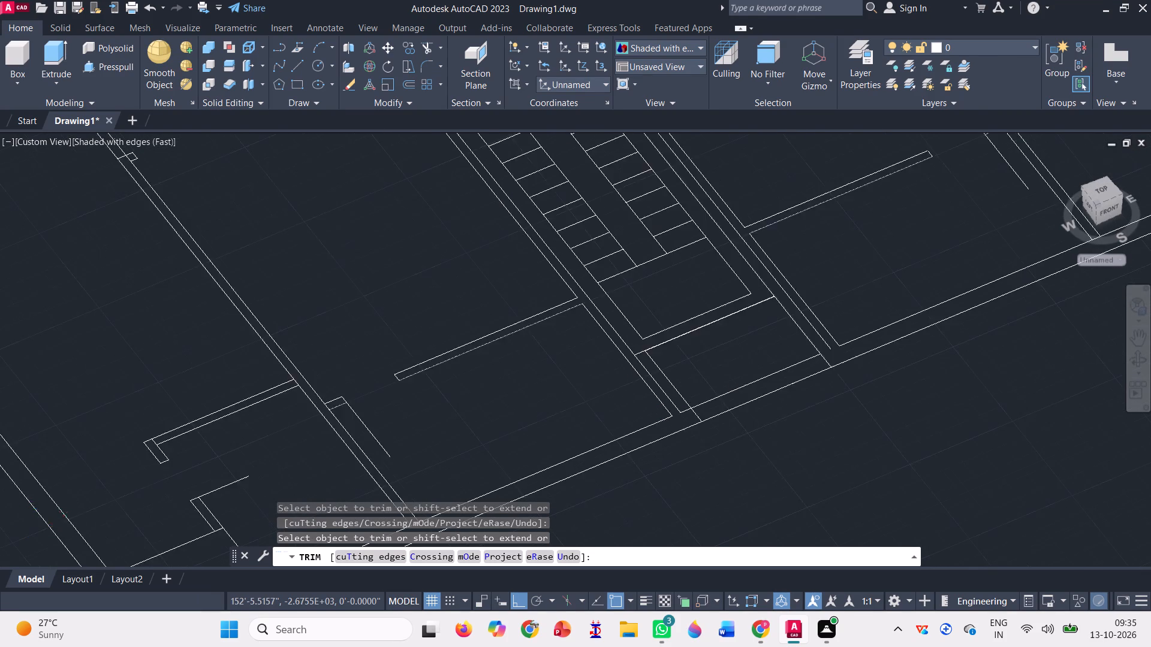
scroll(676, 414, "down", 2)
scroll(554, 465, "up", 3)
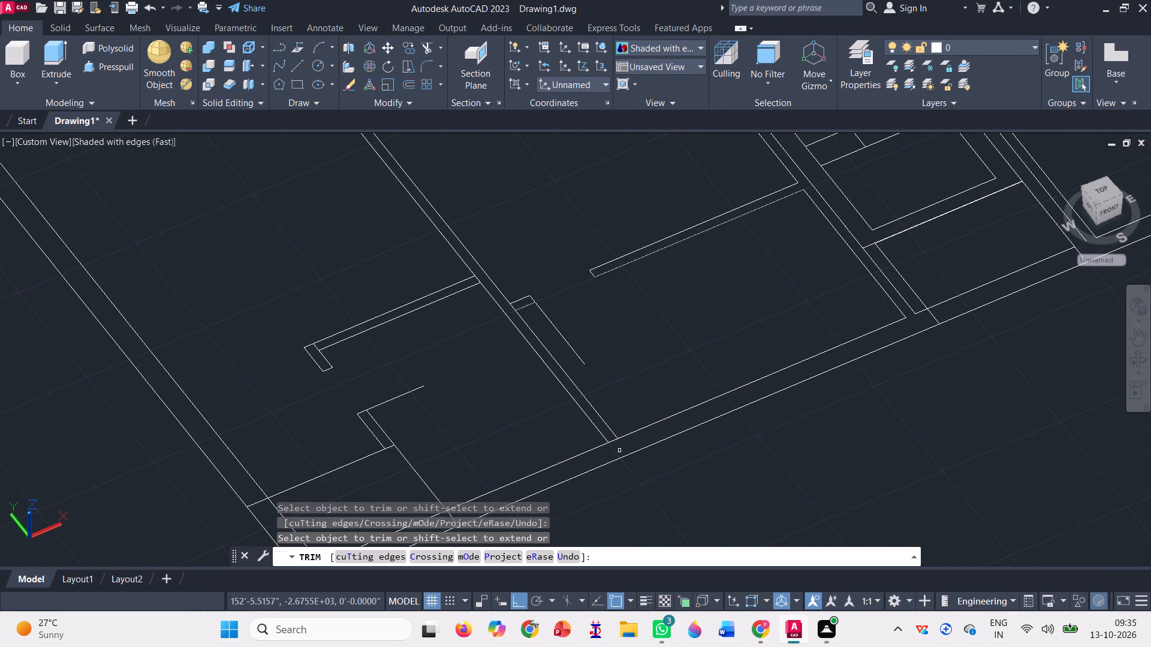
scroll(617, 444, "up", 1)
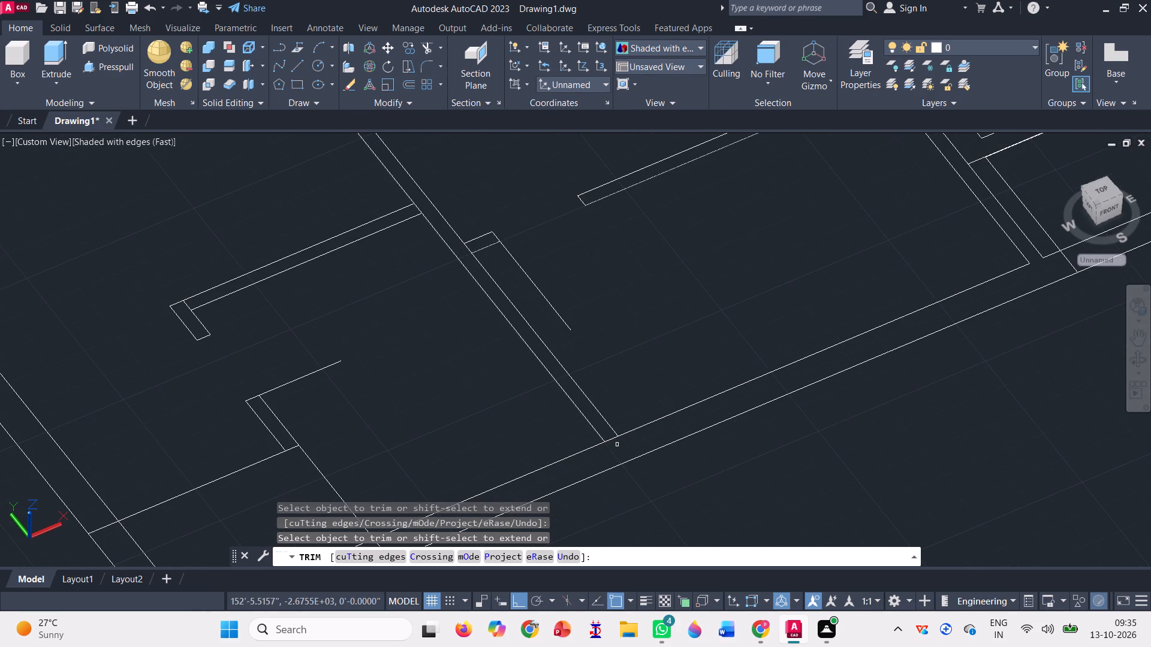
left_click(611, 439)
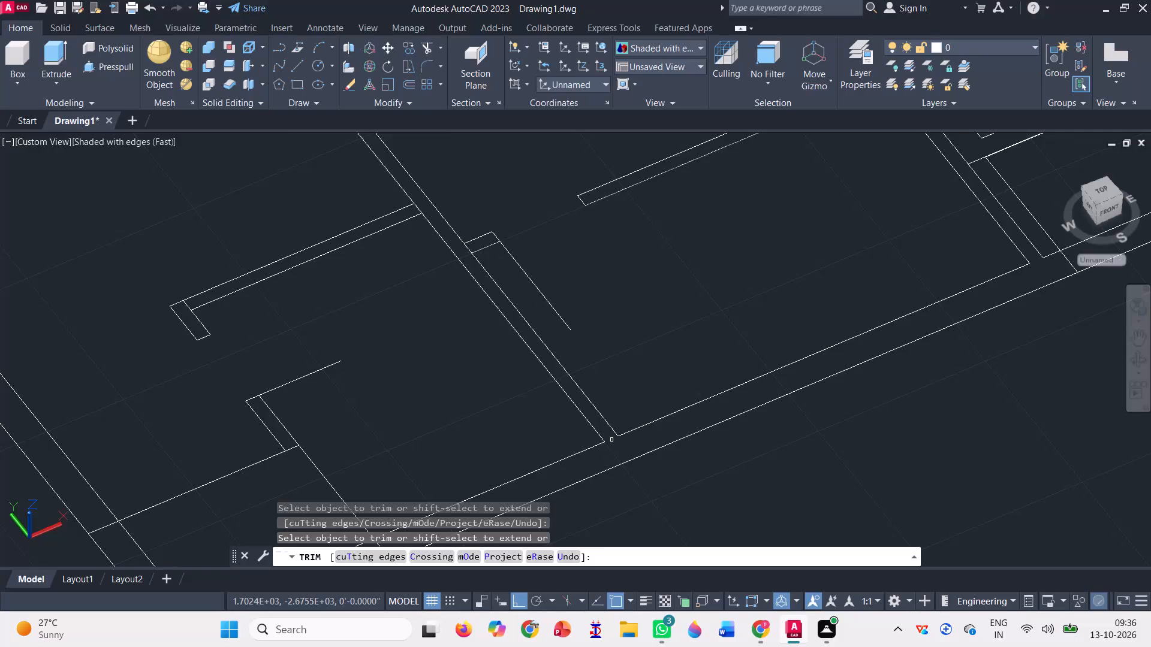
Trim that partition's face line between the two lines of its door-jamb stub.
scroll(564, 270, "up", 3)
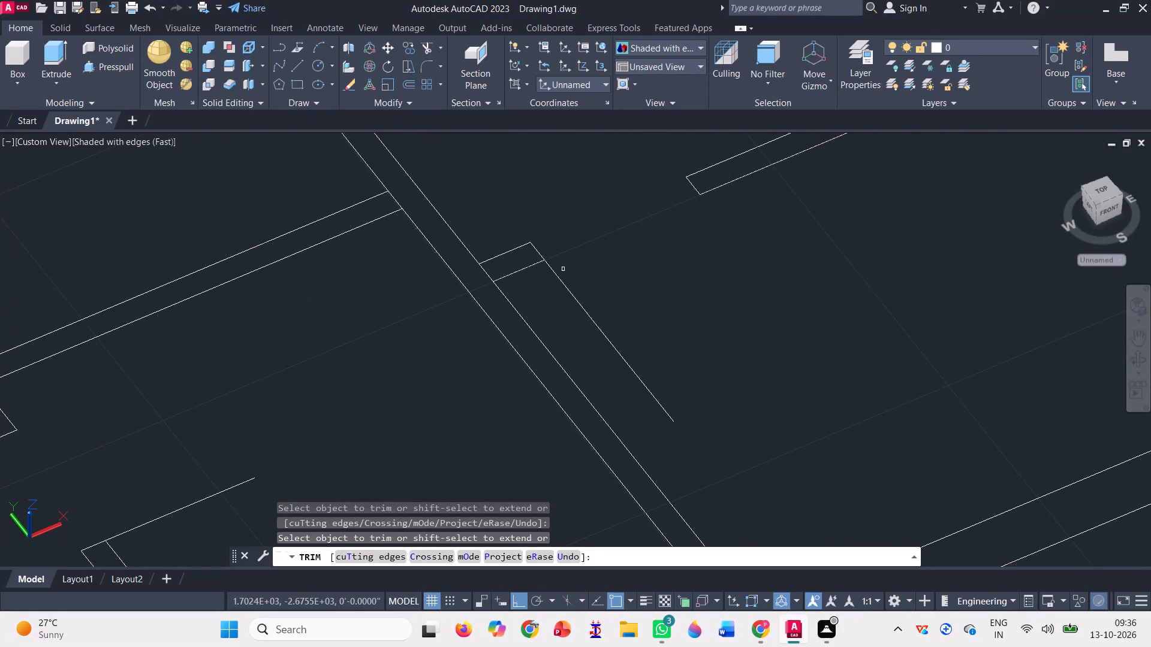
scroll(474, 271, "up", 2)
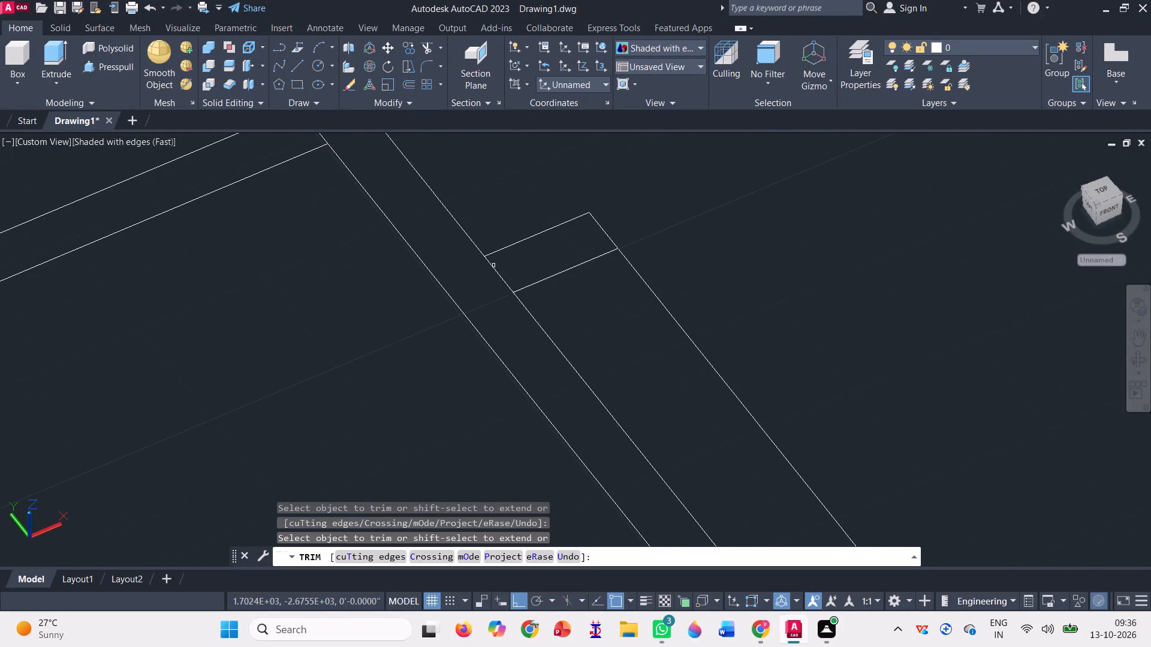
left_click(491, 265)
Trim the partition's other face line between the two lines of the adjoining L-shaped partition.
scroll(550, 211, "down", 6)
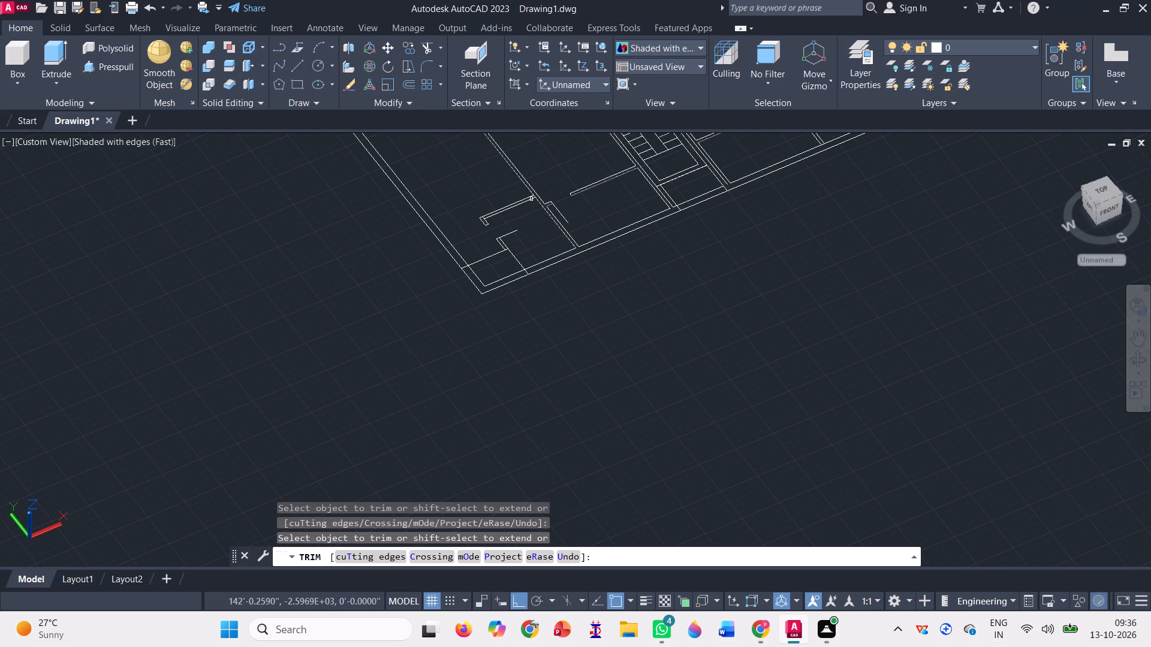
scroll(533, 198, "up", 6)
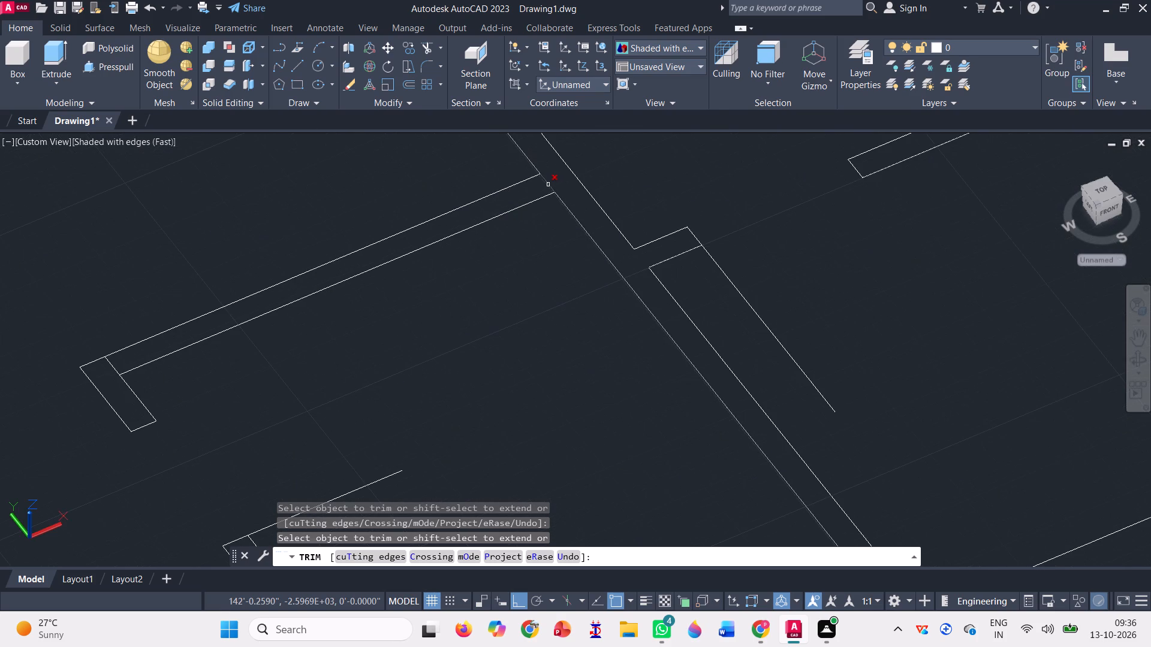
left_click(548, 184)
Trim the short crossing line inside the corner of the L-shaped partition.
scroll(519, 188, "down", 3)
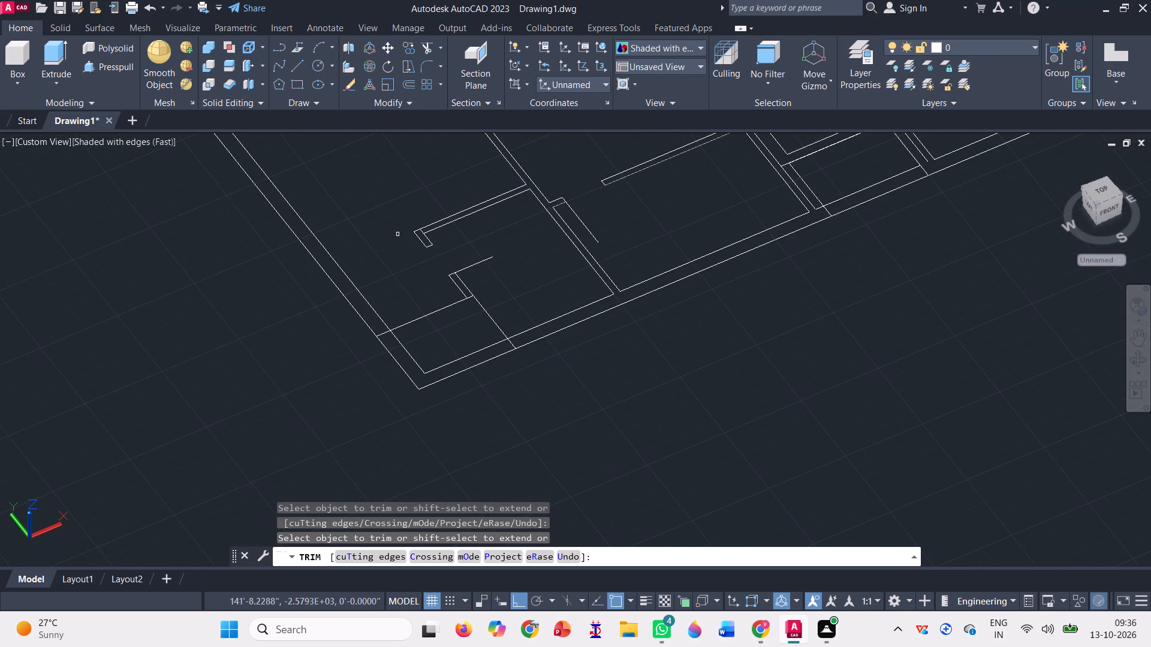
scroll(420, 223, "up", 6)
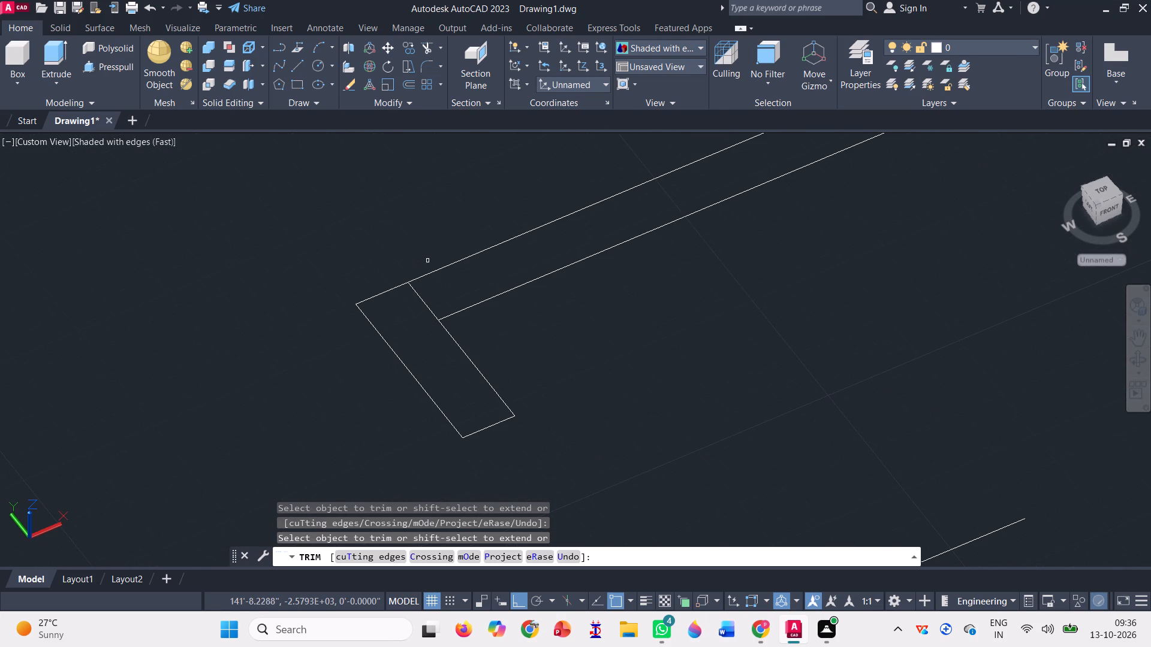
left_click(418, 300)
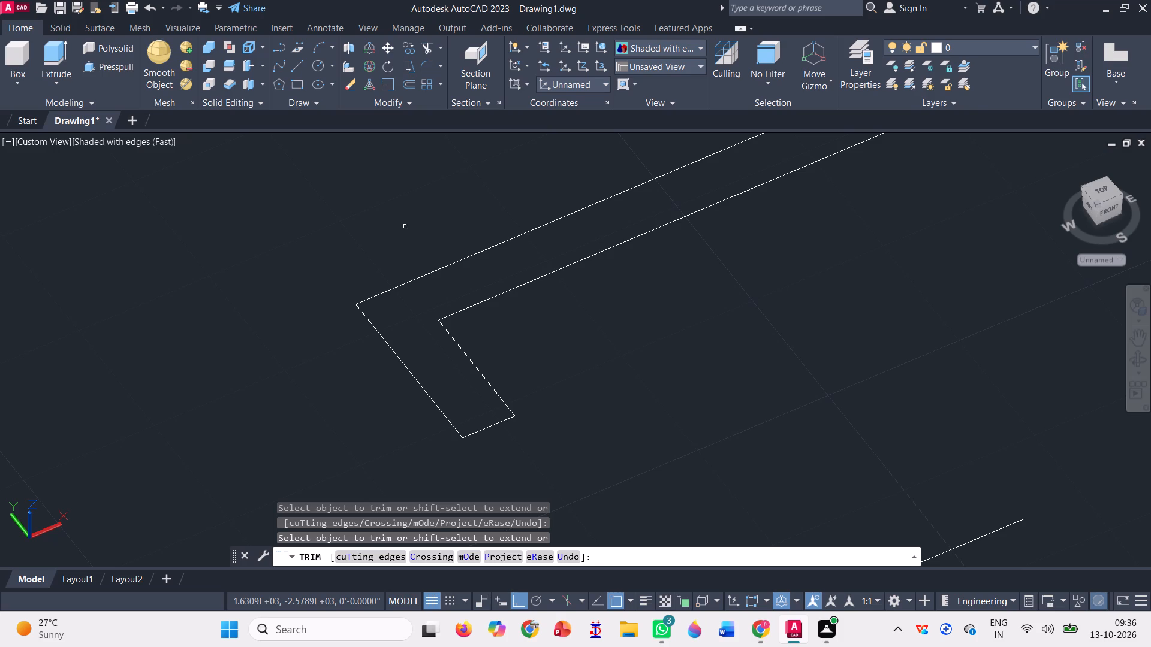
Trim the outer wall's inner lines around the building corner block and the block's two face-line ends within the wall thickness.
scroll(405, 226, "down", 4)
scroll(440, 405, "up", 2)
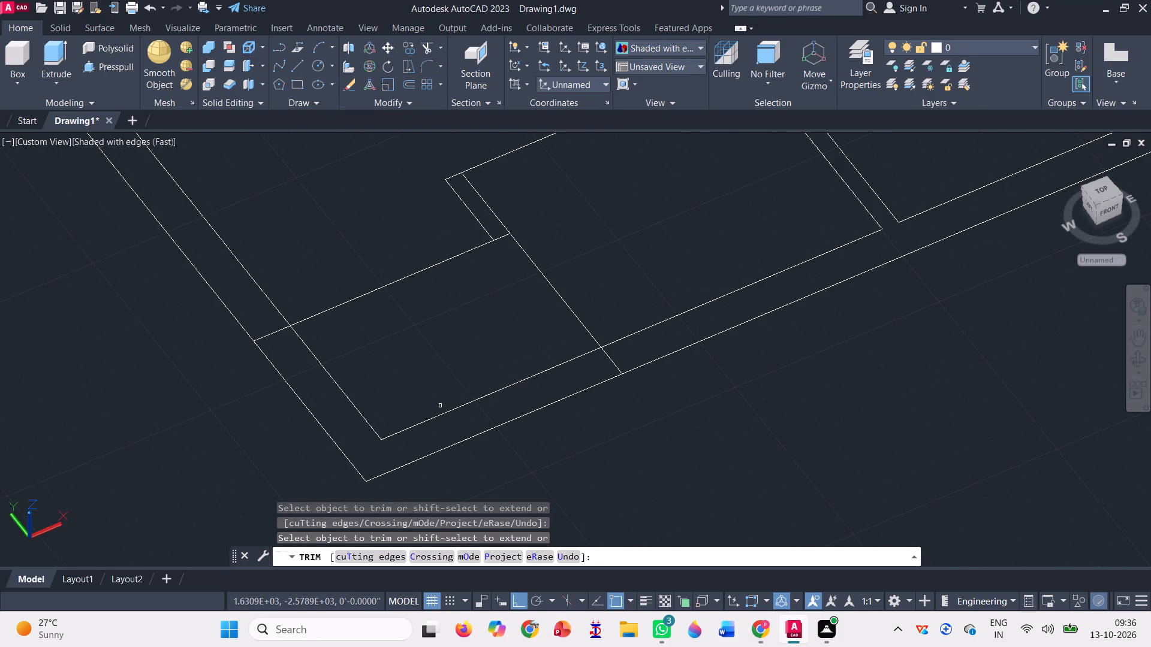
left_click(444, 415)
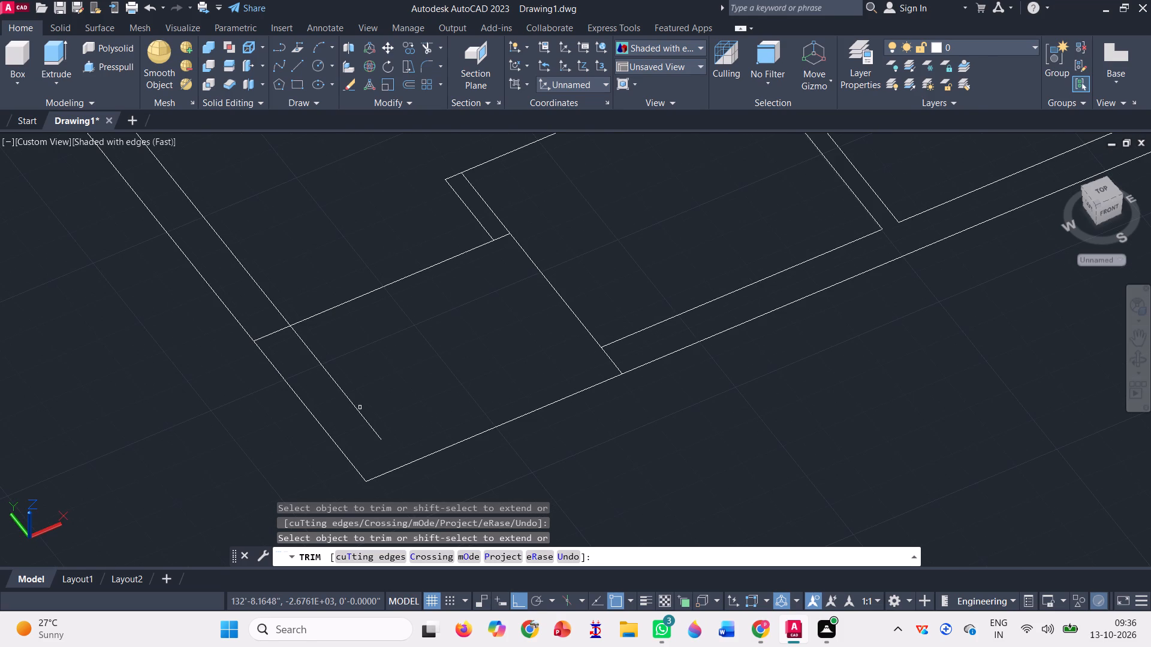
left_click(357, 407)
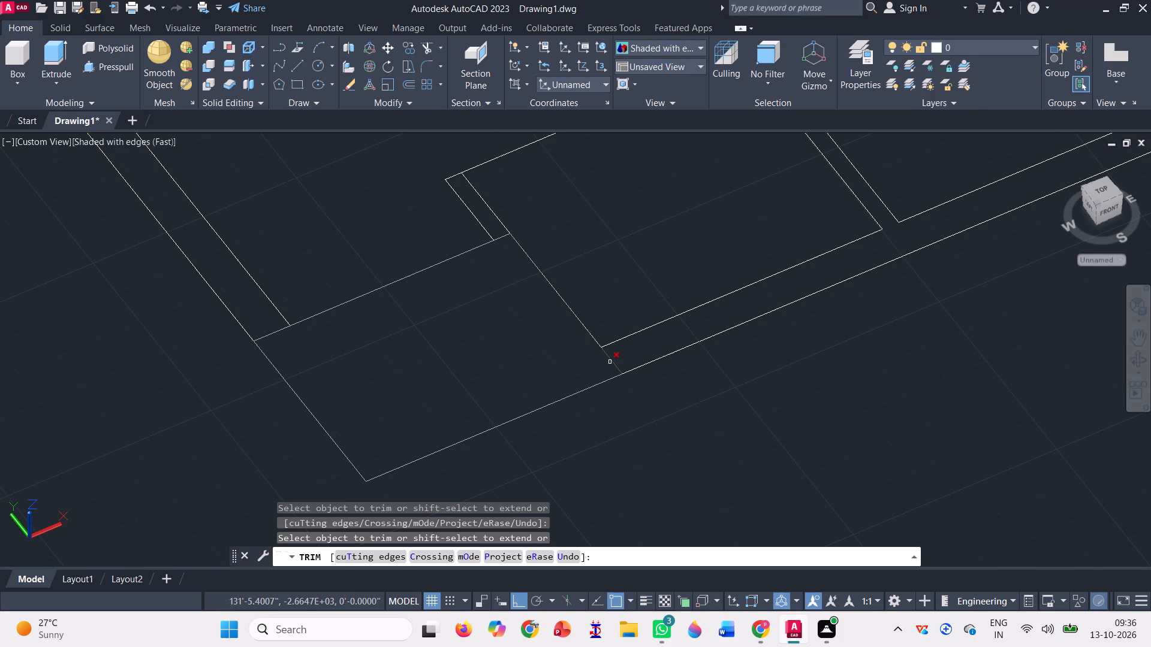
left_click(610, 361)
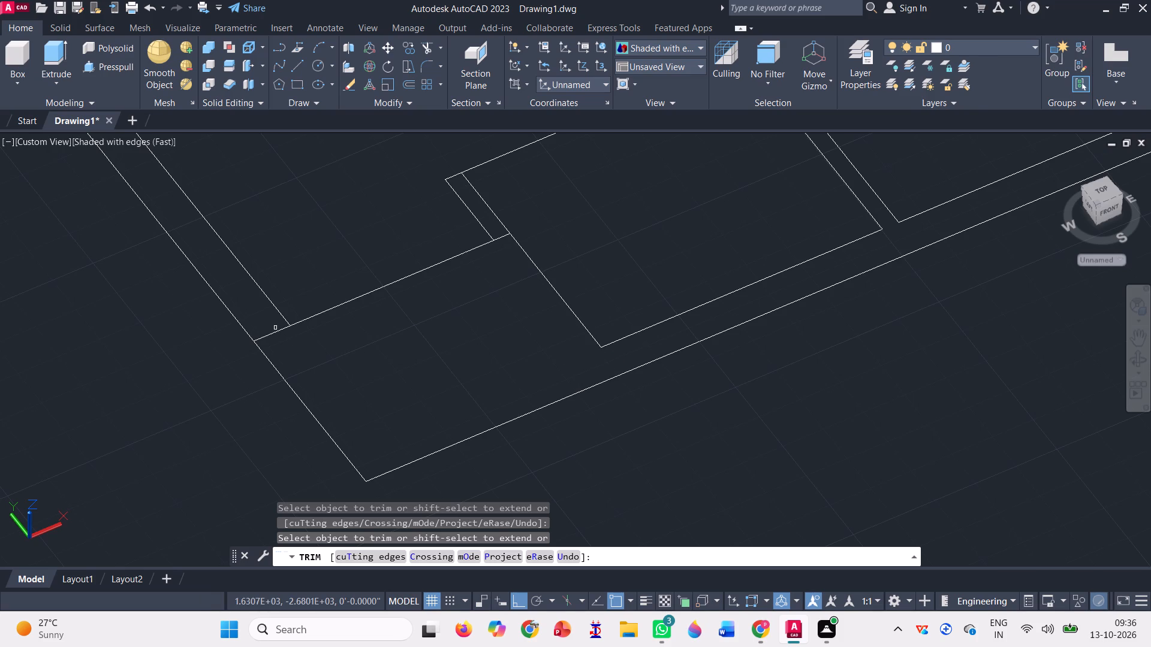
left_click(277, 332)
Trim the overlapping end of the corner block's face line between the two lines of its adjoining stub.
scroll(403, 436, "down", 3)
scroll(445, 406, "up", 3)
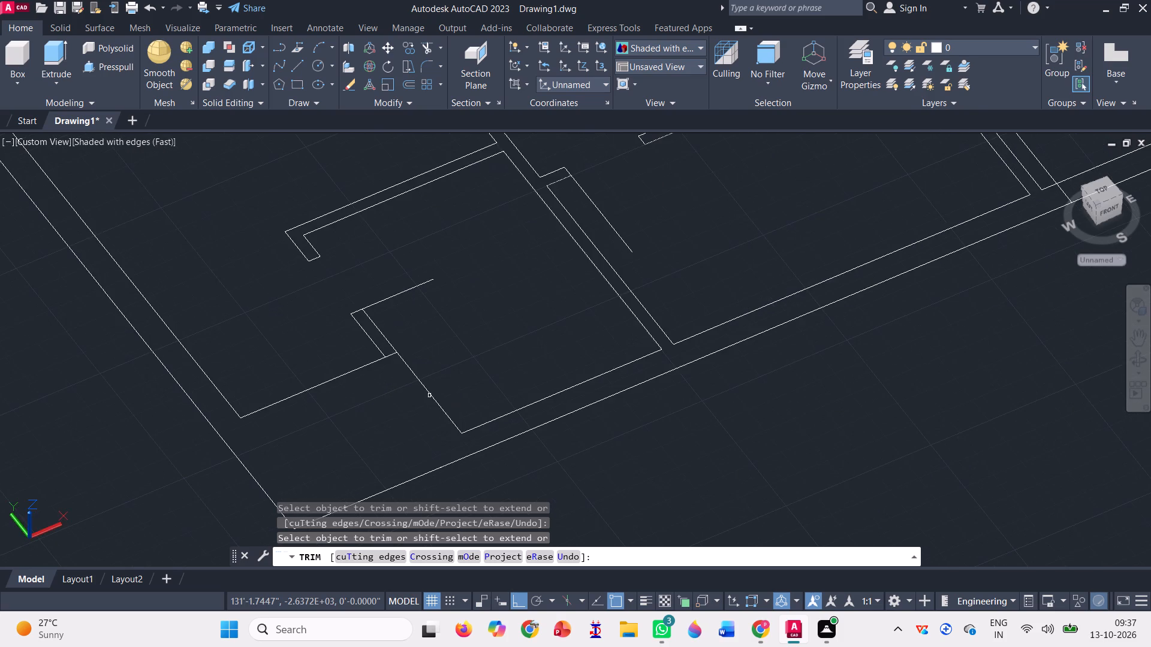
scroll(425, 389, "up", 3)
left_click(334, 291)
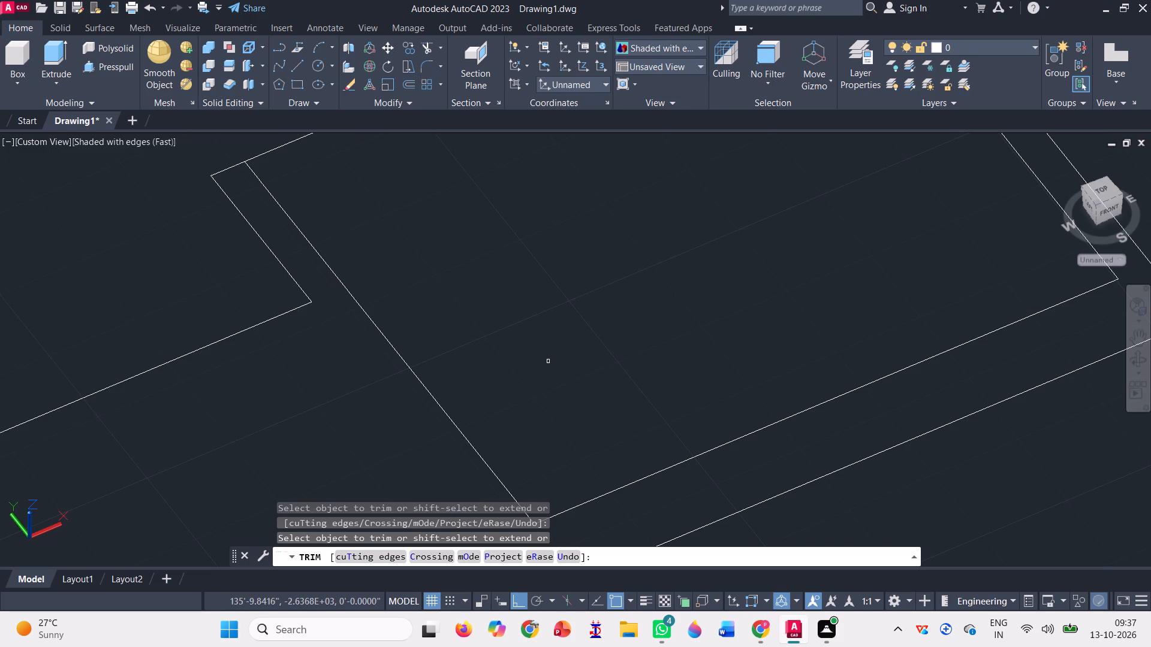
Trim the small projecting stub's line inside the long partition and the partition's face line between the stub's two sides.
scroll(548, 361, "down", 5)
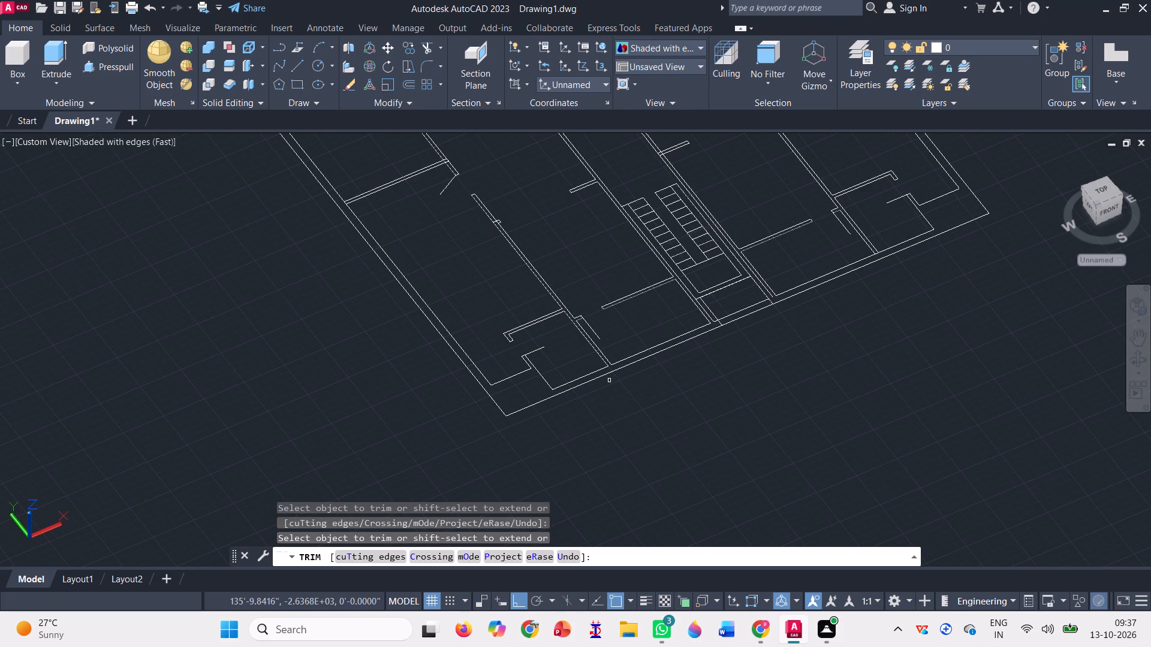
scroll(712, 385, "down", 1)
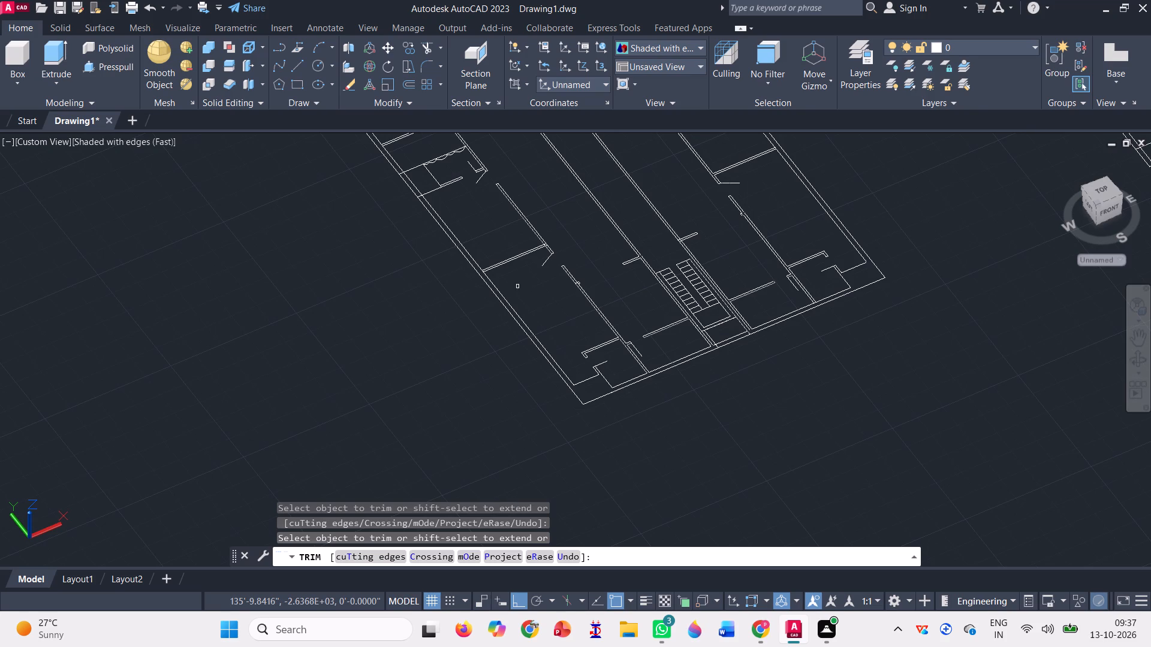
scroll(490, 271, "up", 3)
scroll(638, 180, "up", 3)
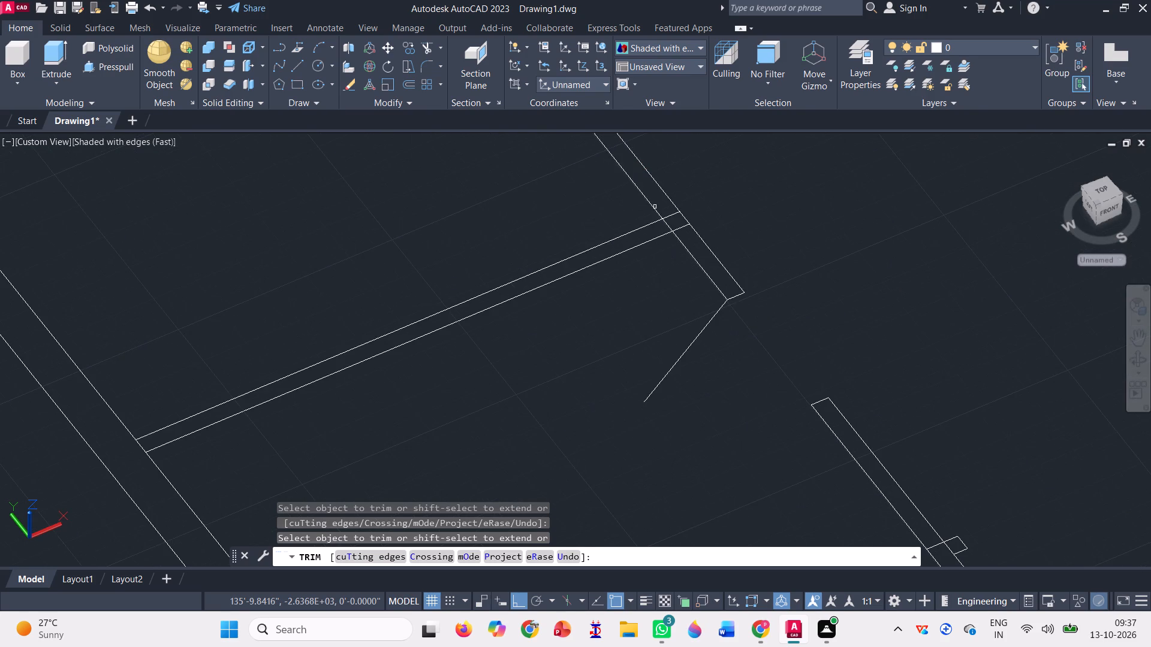
scroll(707, 276, "down", 2)
scroll(807, 402, "up", 3)
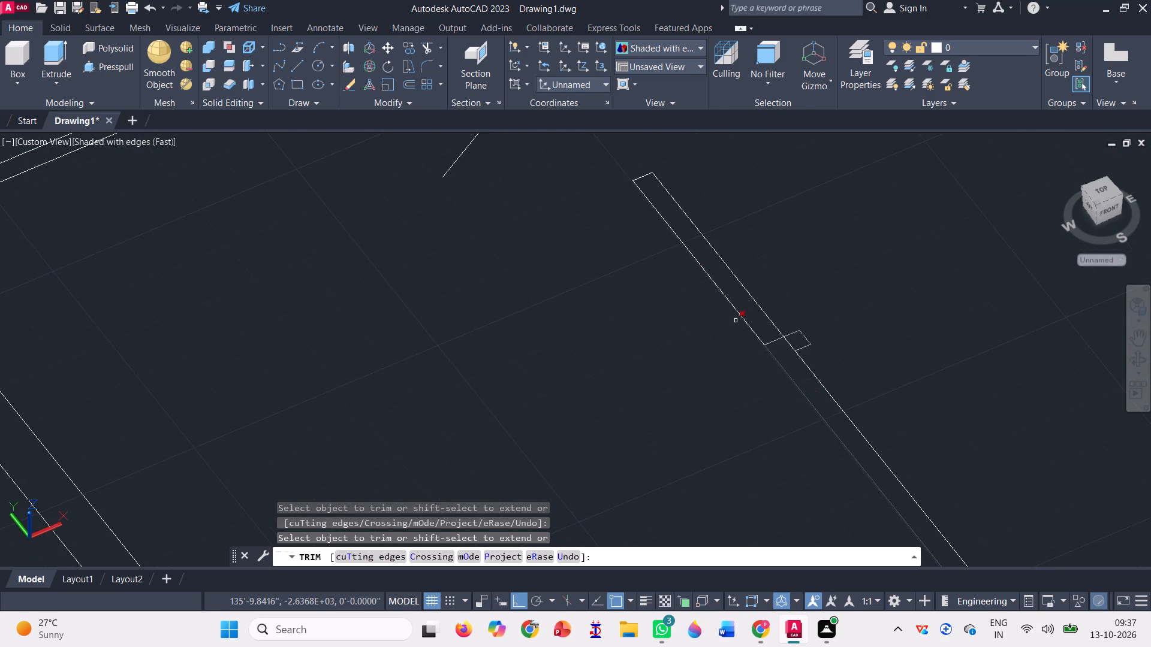
scroll(736, 318, "up", 3)
left_click(842, 382)
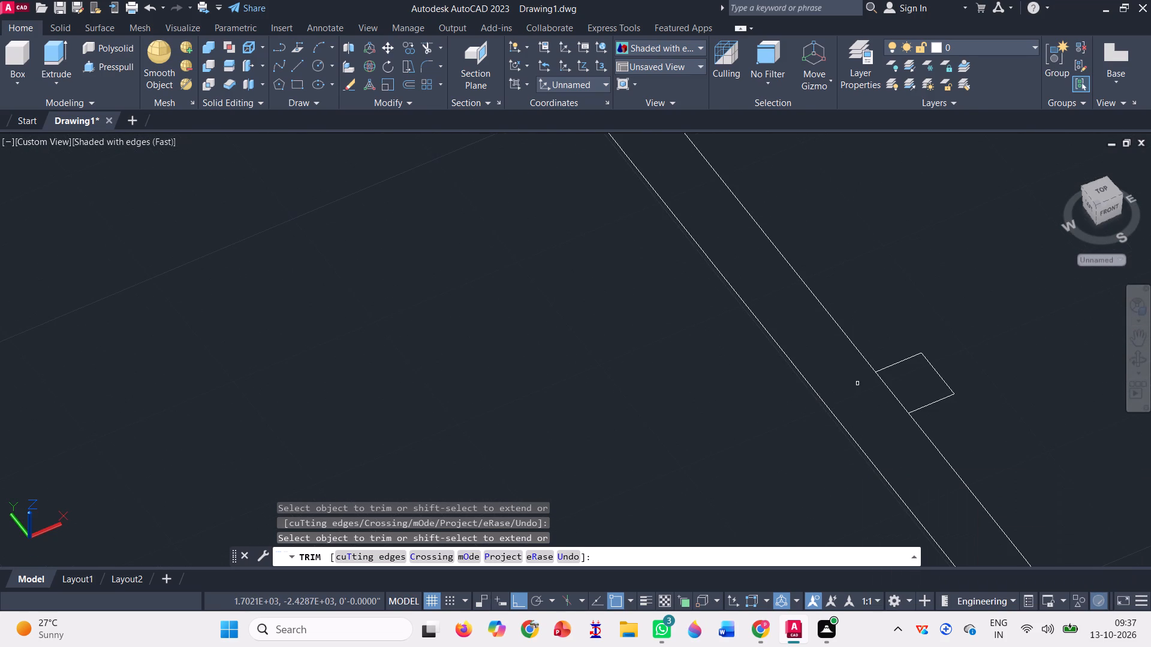
left_click(884, 378)
Trim the cross partition's two ends inside the long partition near the angled door line, and the face line between them.
scroll(778, 416, "down", 4)
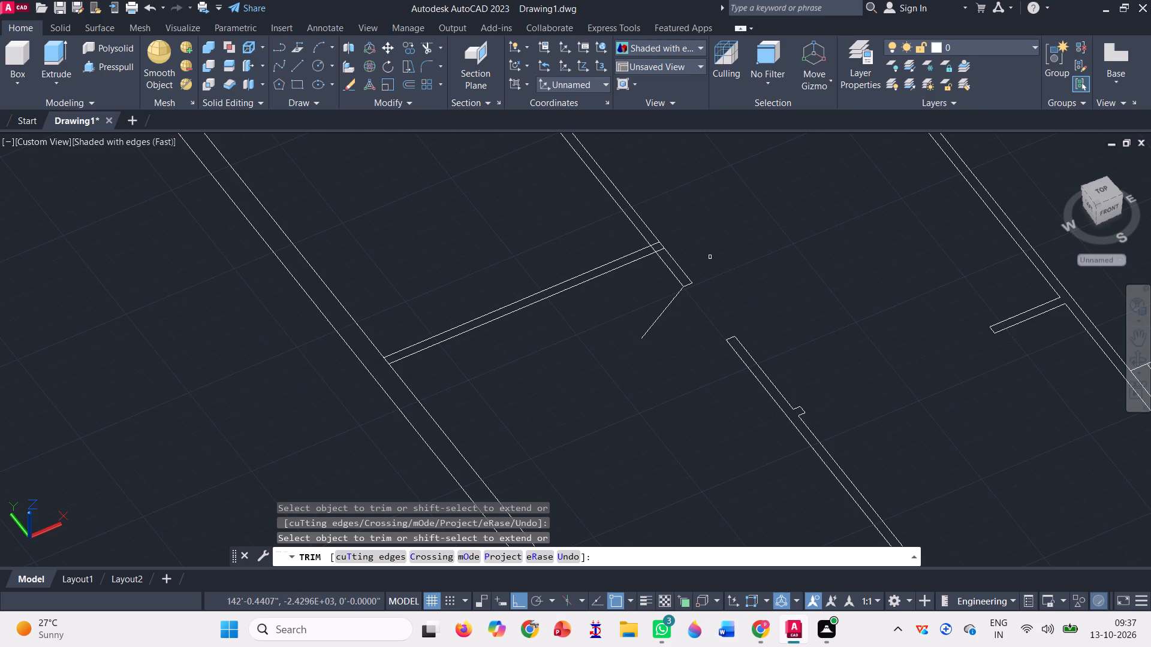
scroll(646, 250, "up", 6)
left_click(679, 235)
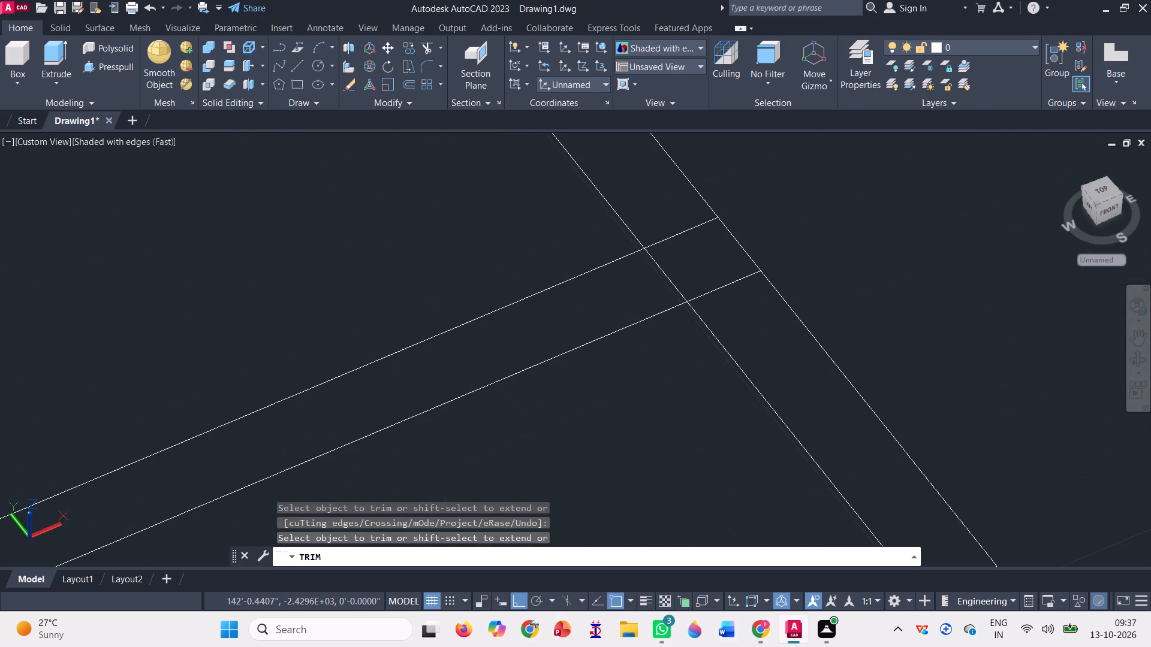
left_click(718, 293)
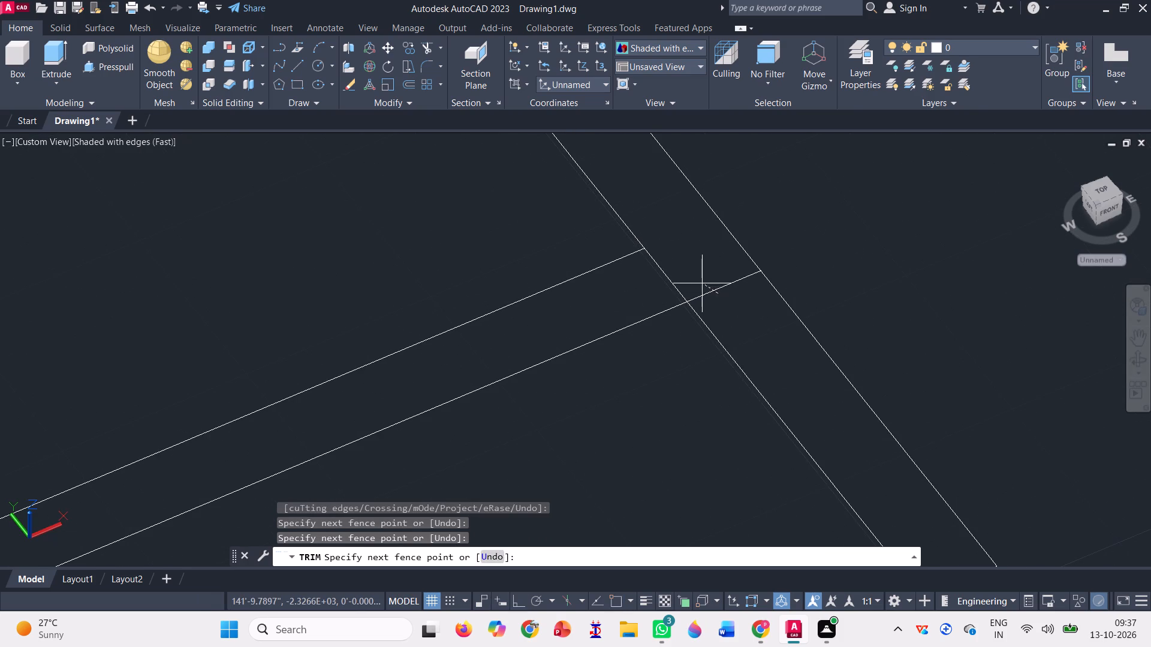
left_click(702, 283)
left_click(703, 291)
left_click(672, 283)
Trim the outer wall's inner line between the two faces of that cross partition.
scroll(768, 252, "down", 3)
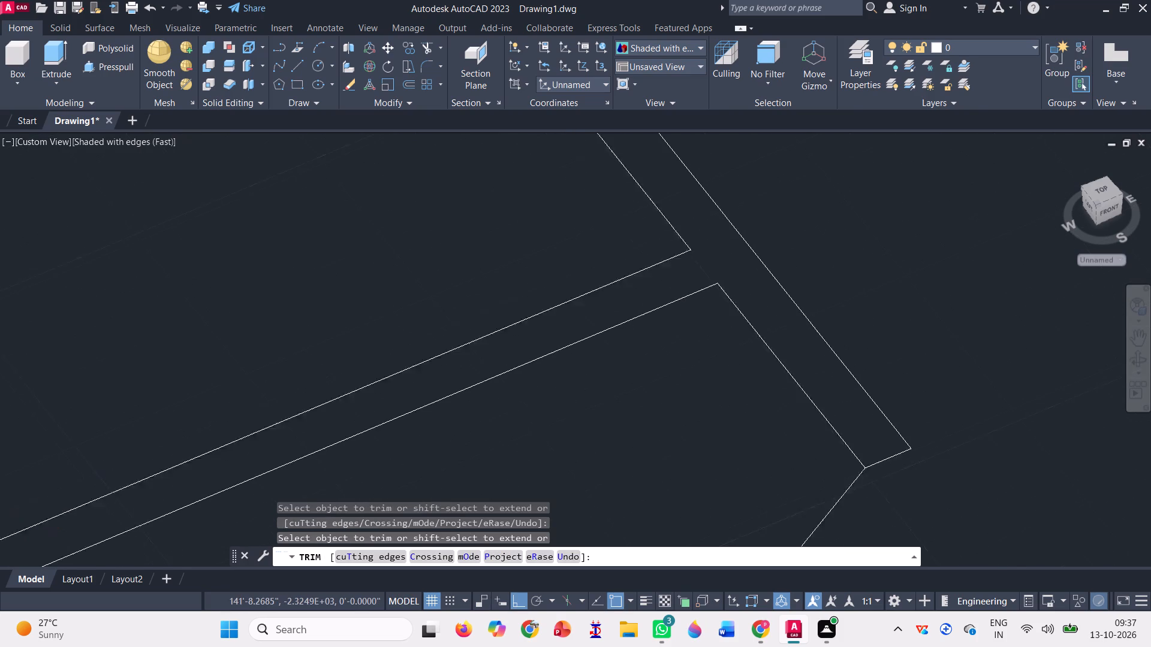
scroll(768, 252, "down", 1)
scroll(432, 413, "up", 3)
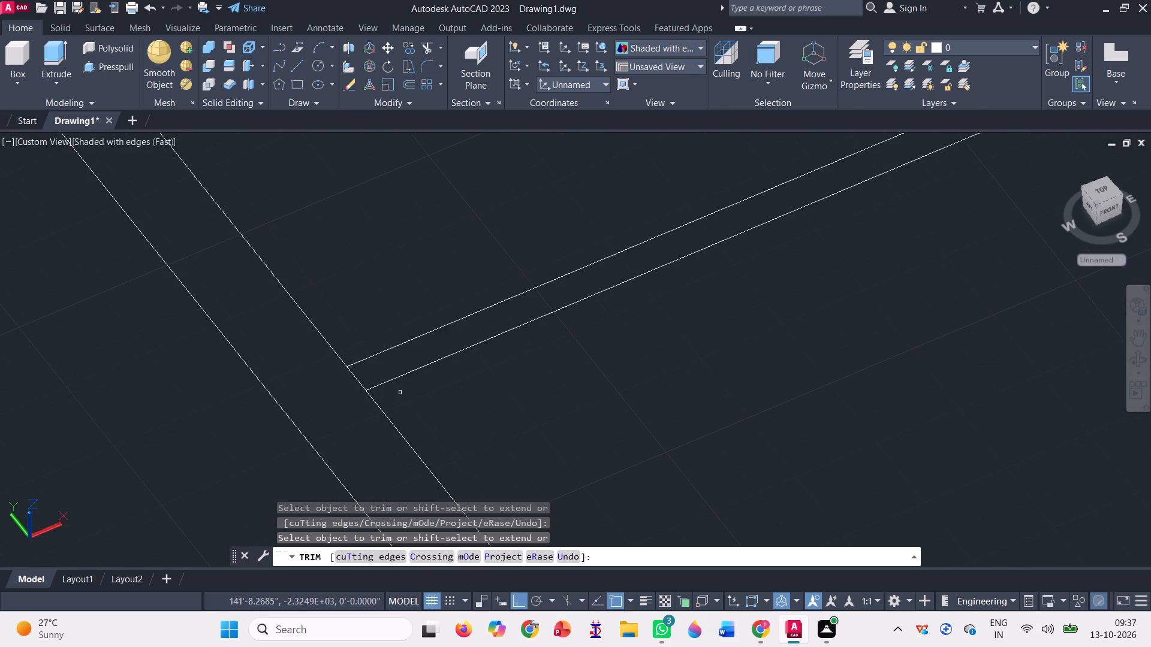
scroll(396, 391, "up", 3)
left_click(346, 361)
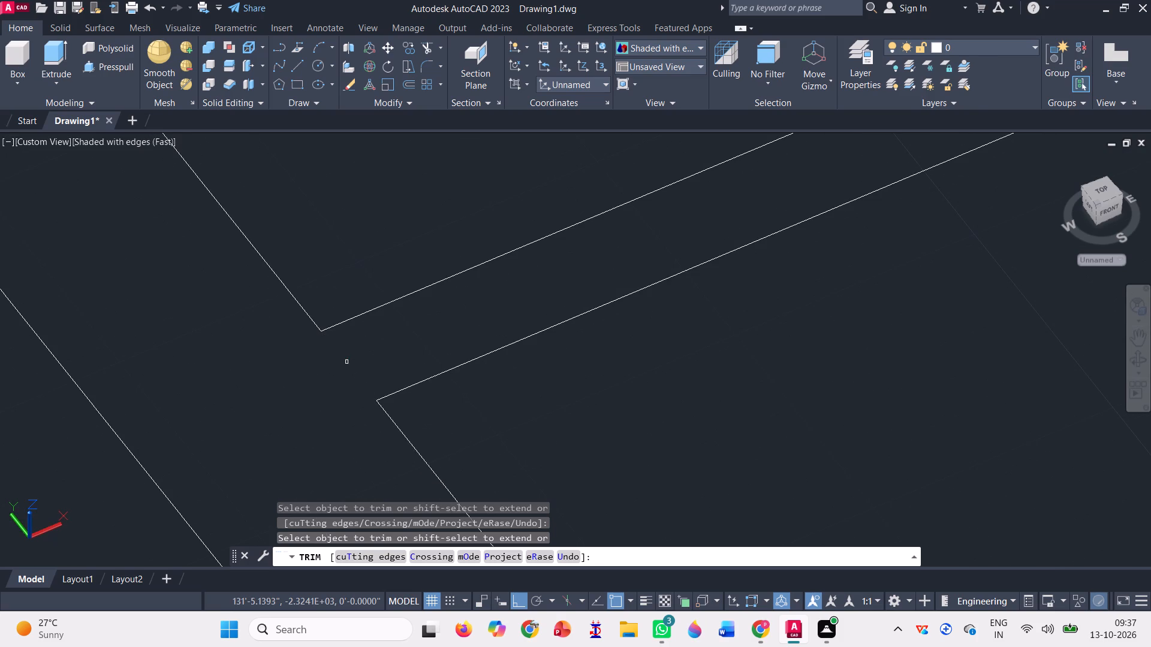
Trim the outer wall's inner line alongside the scalloped-line compartment and the ends of its two side lines inside the wall.
scroll(395, 425, "down", 9)
scroll(321, 329, "up", 4)
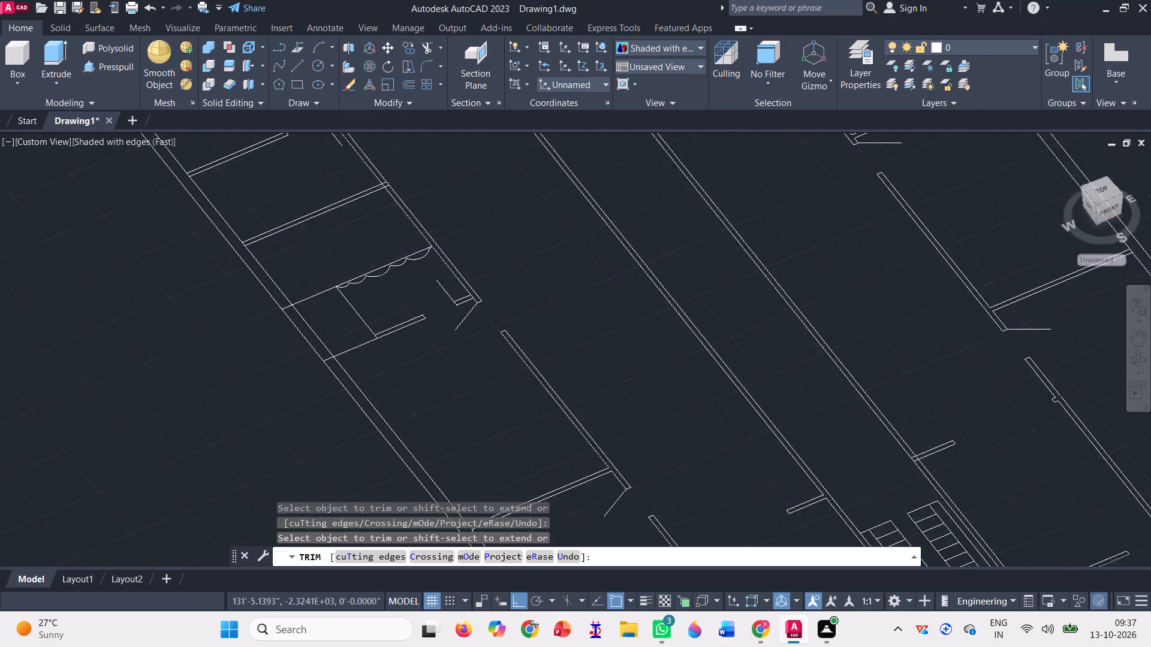
scroll(347, 392, "up", 4)
left_click(315, 388)
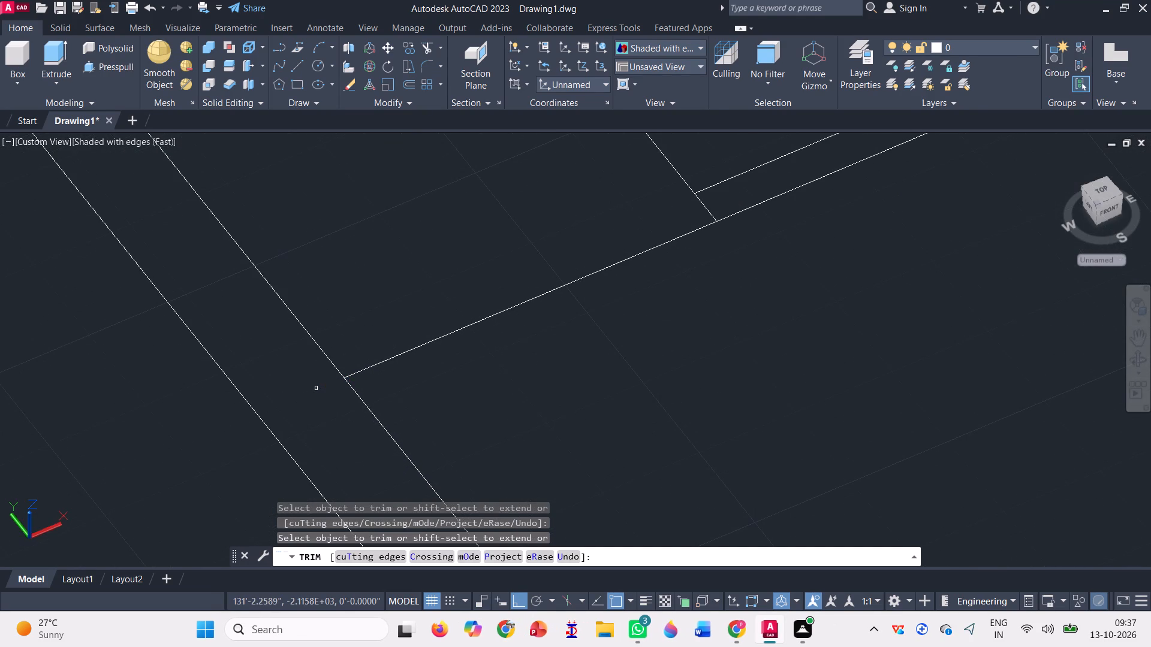
left_click(320, 347)
scroll(355, 393, "down", 2)
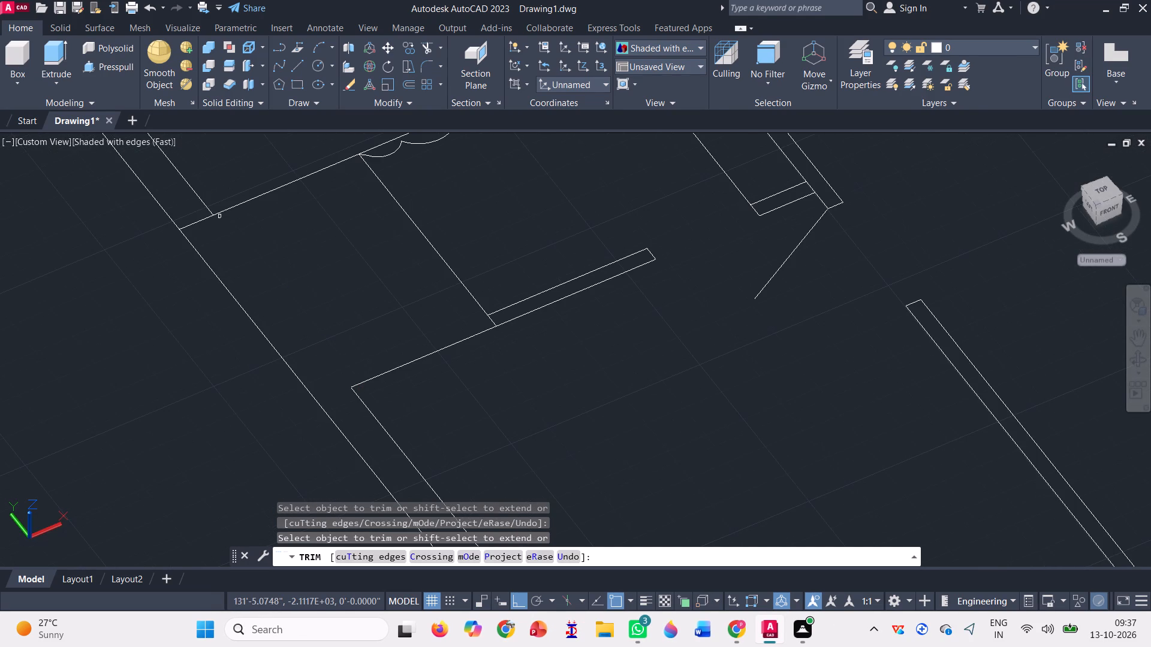
left_click(201, 225)
left_click(194, 213)
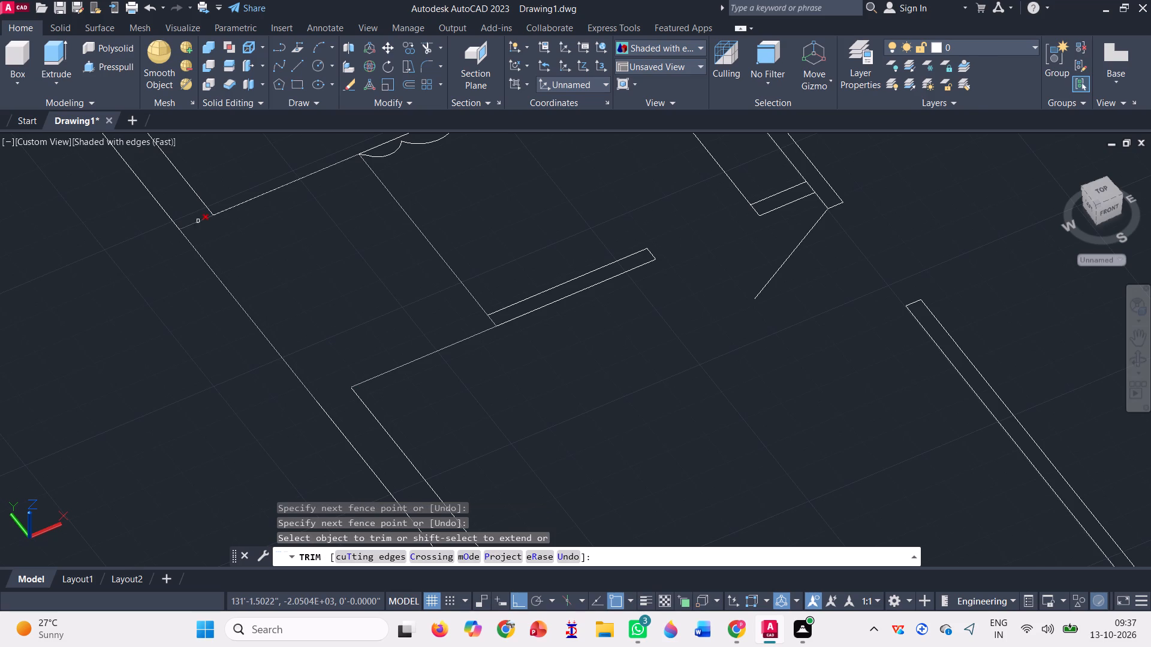
left_click(200, 223)
Trim the end of the compartment's side line between the two faces of the short partition beside it.
scroll(311, 357, "down", 1)
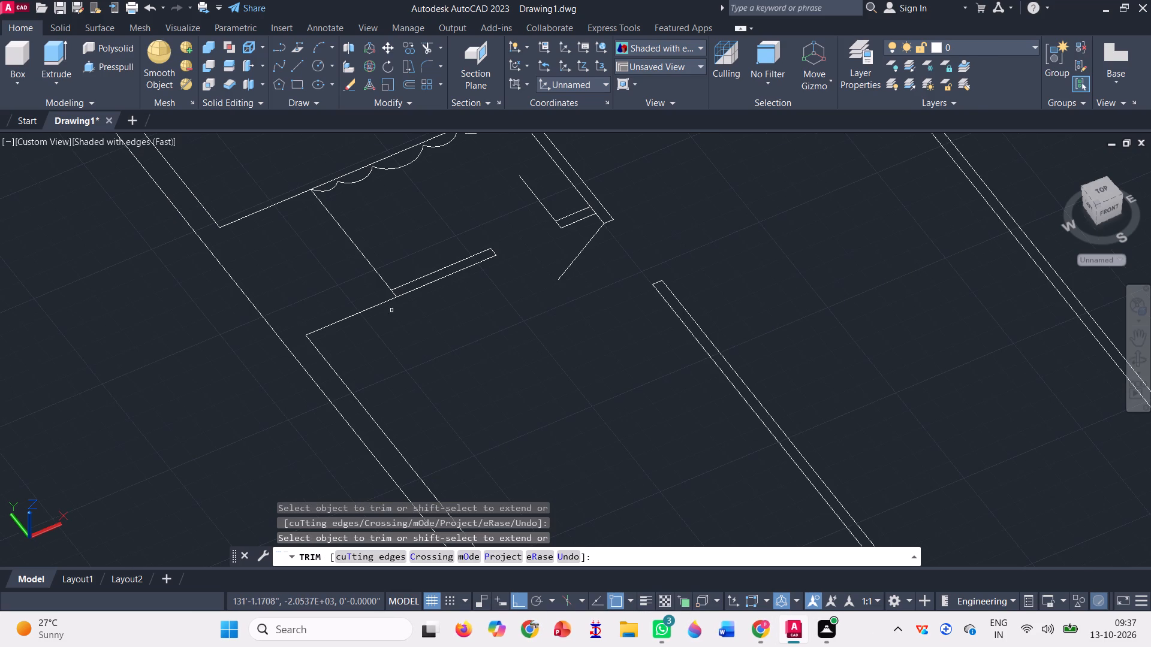
scroll(362, 284, "up", 3)
scroll(450, 298, "up", 2)
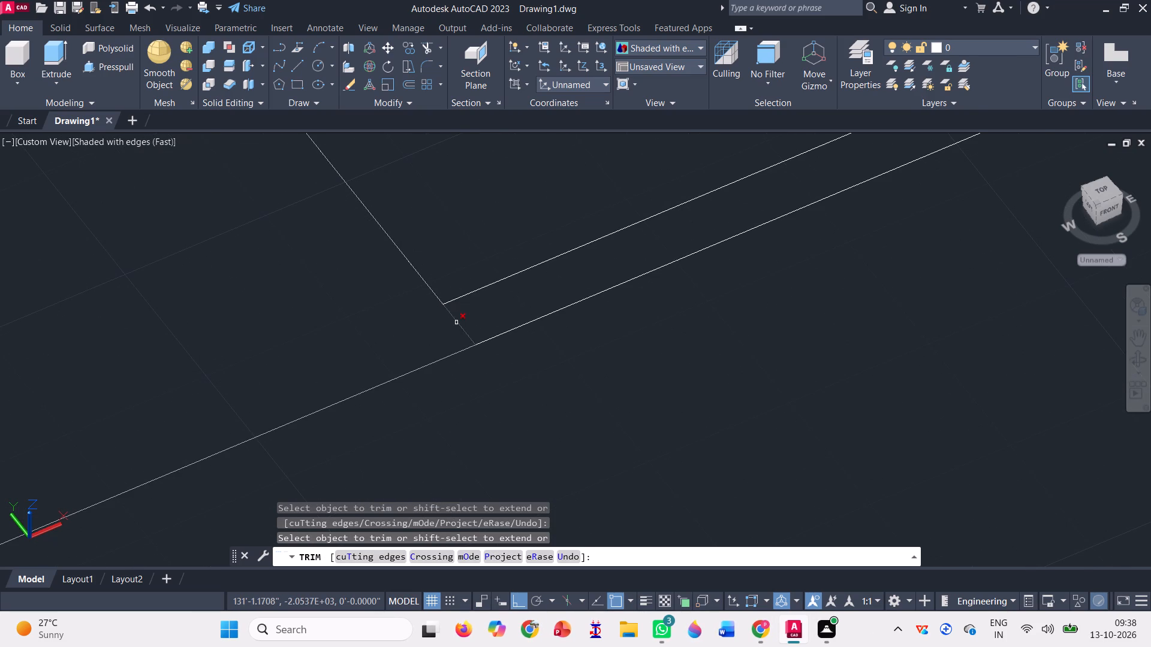
left_click(456, 322)
Trim the long partition's face line between the two lines of the L-shaped stub beside the angled door line.
scroll(331, 371, "down", 3)
scroll(468, 422, "down", 1)
scroll(570, 303, "up", 6)
left_click(625, 303)
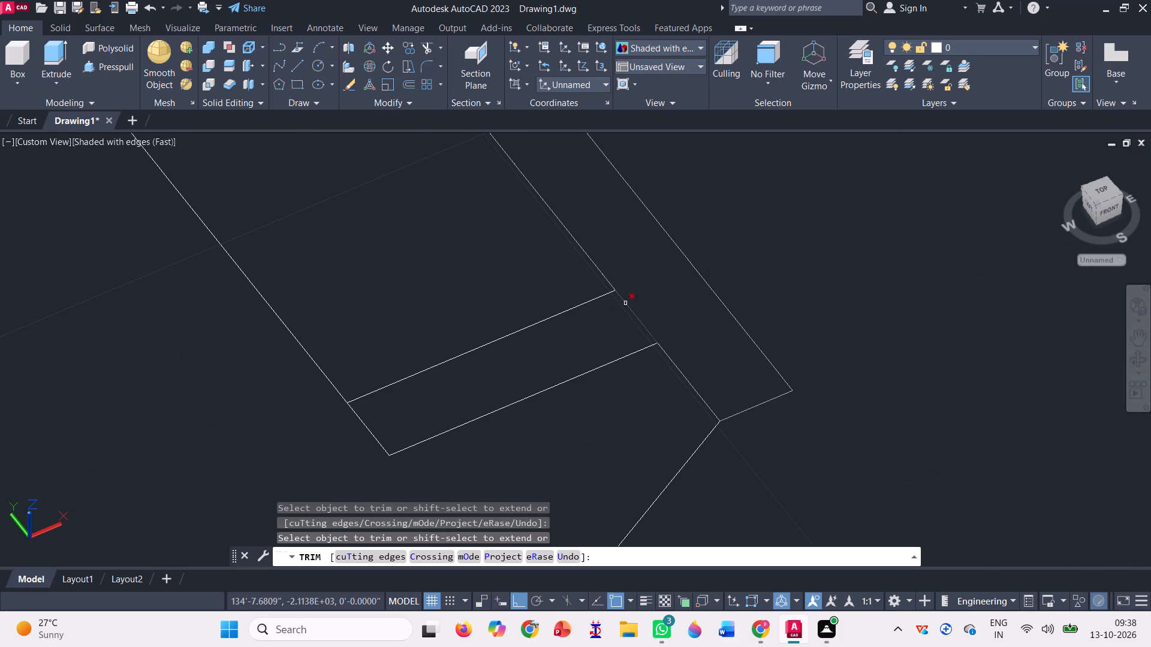
Trim the cross partition's two ends inside the long partition beyond the scalloped line, and the face line between them.
scroll(556, 330, "down", 5)
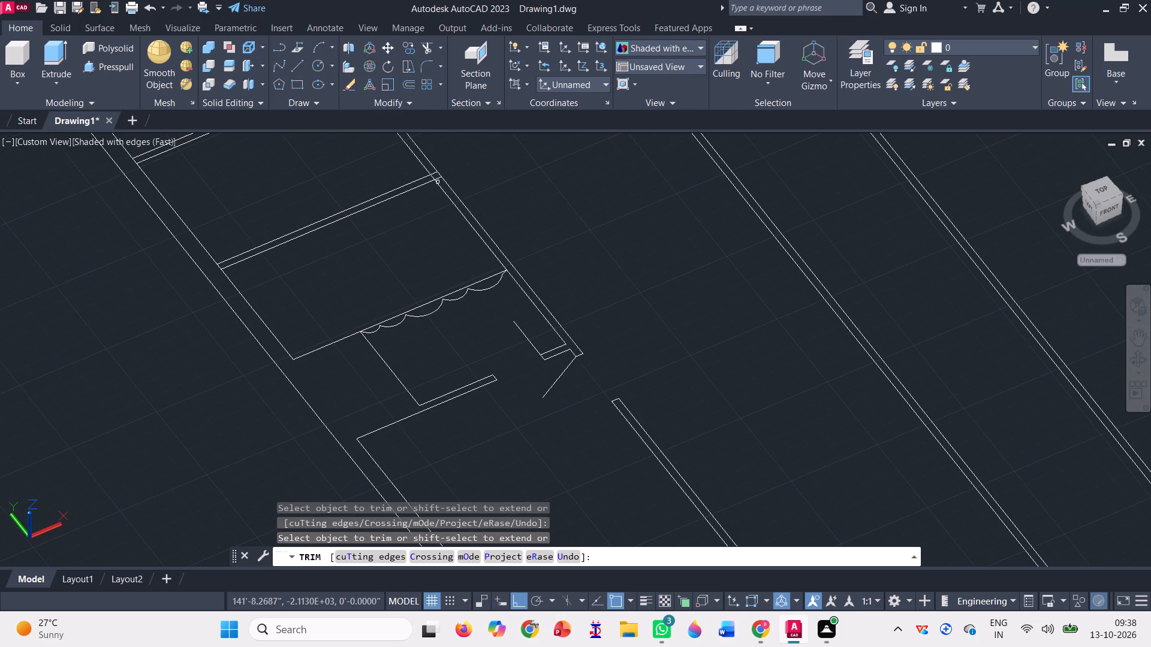
scroll(424, 169, "up", 7)
left_click(455, 186)
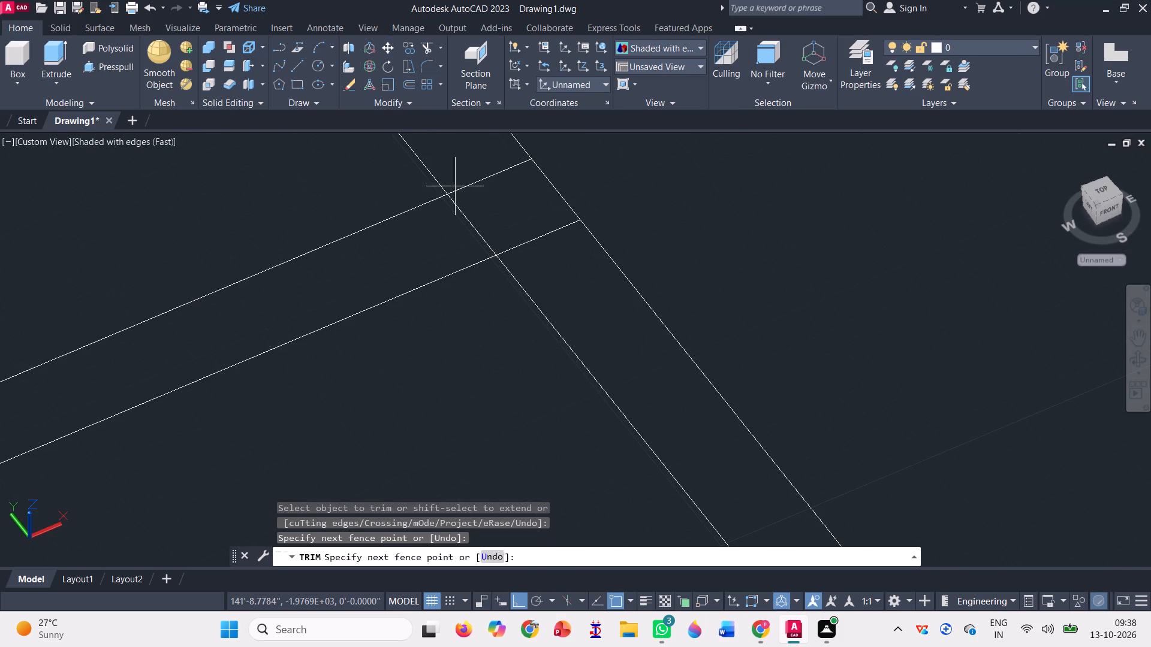
left_click(462, 201)
left_click(468, 187)
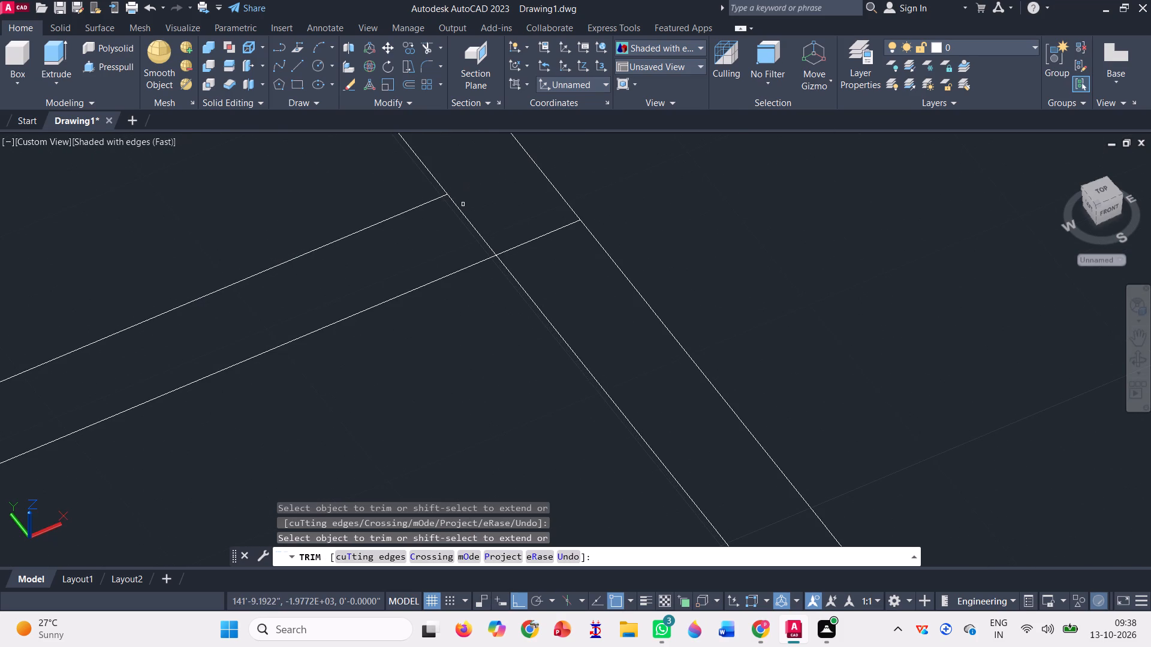
left_click(466, 218)
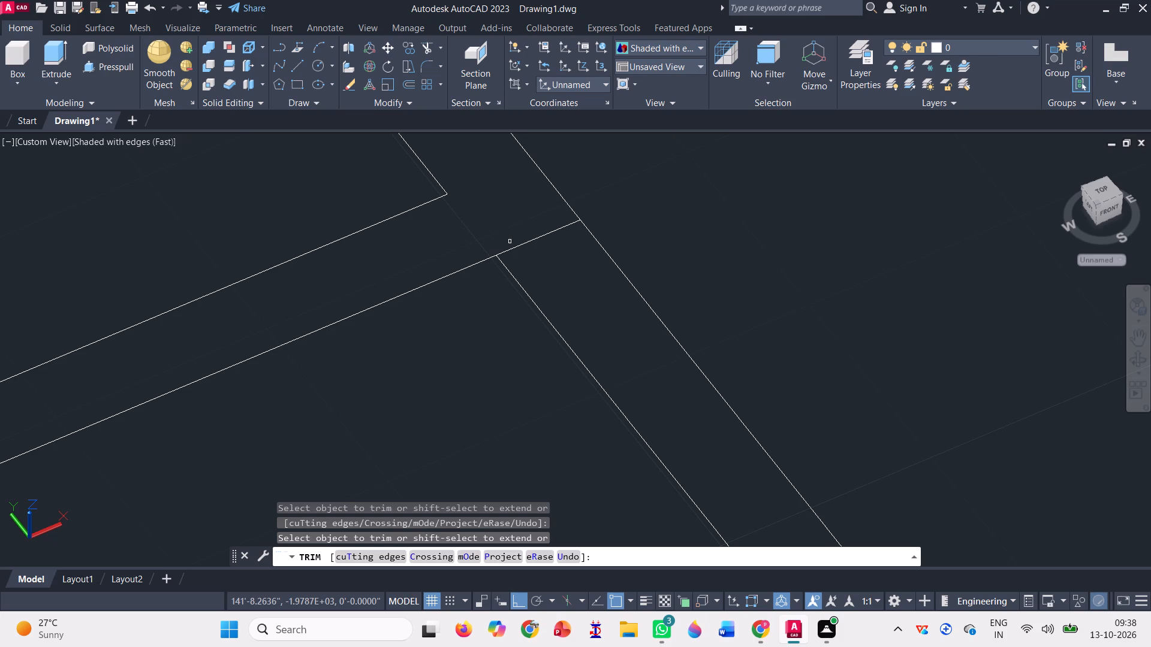
left_click(514, 245)
Trim the outer wall's inner line between the two faces of each of the two adjoining cross partitions.
scroll(707, 226, "down", 2)
scroll(466, 315, "down", 1)
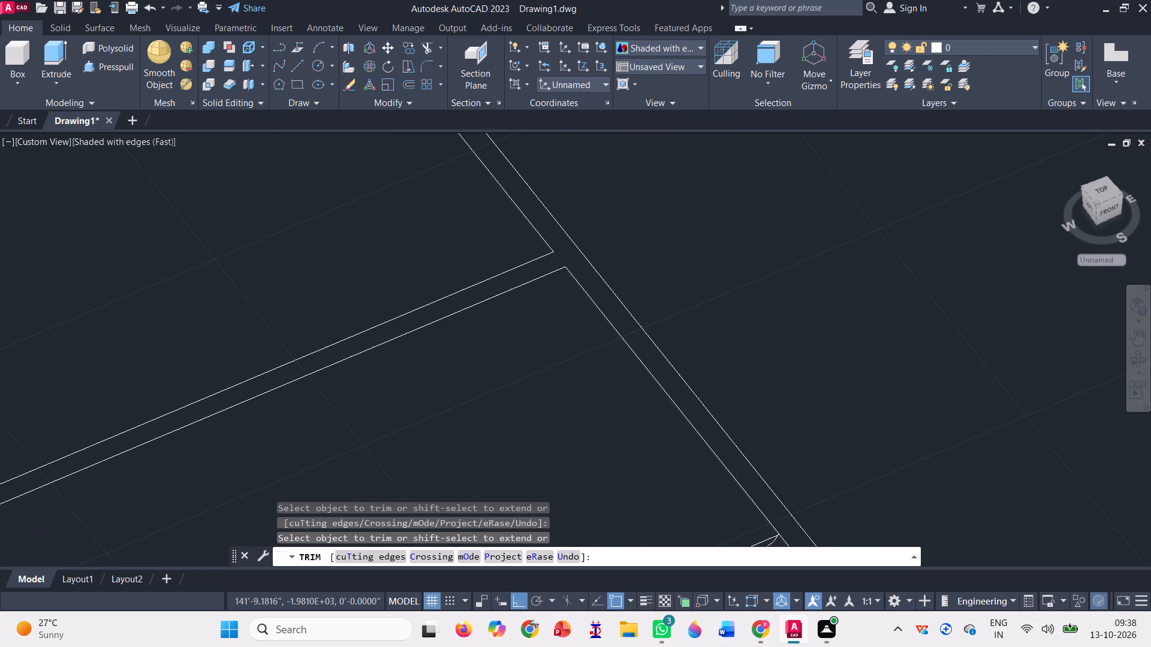
scroll(662, 262, "down", 2)
scroll(362, 375, "up", 3)
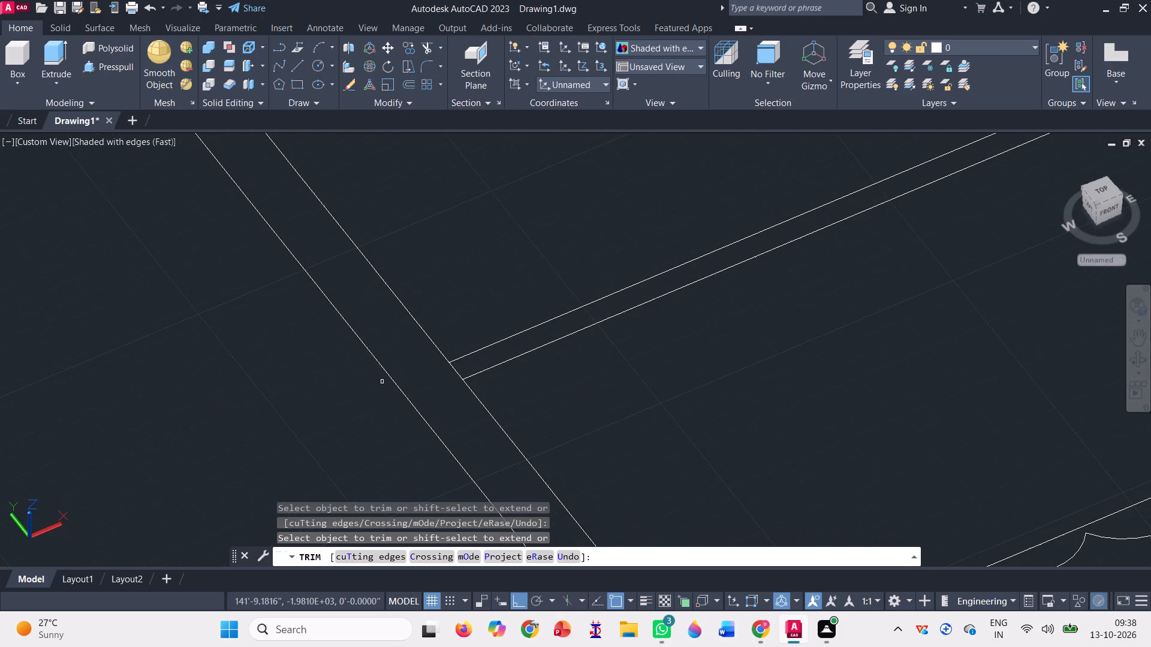
scroll(437, 371, "up", 3)
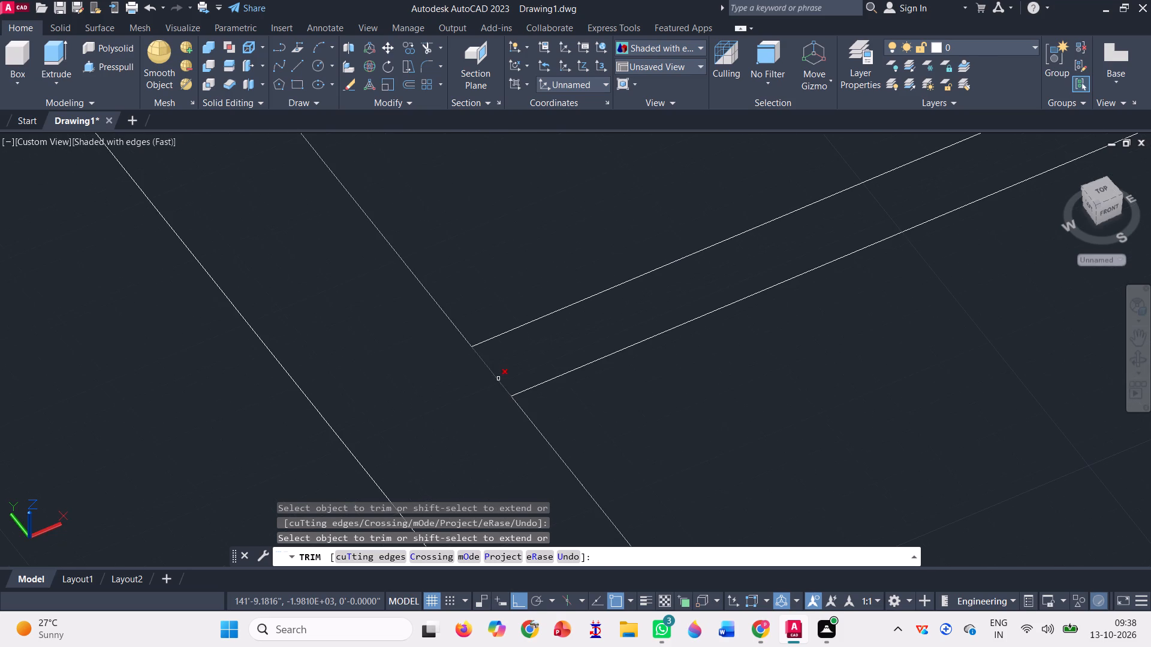
left_click(497, 378)
scroll(481, 412, "down", 4)
scroll(317, 183, "up", 3)
left_click(363, 299)
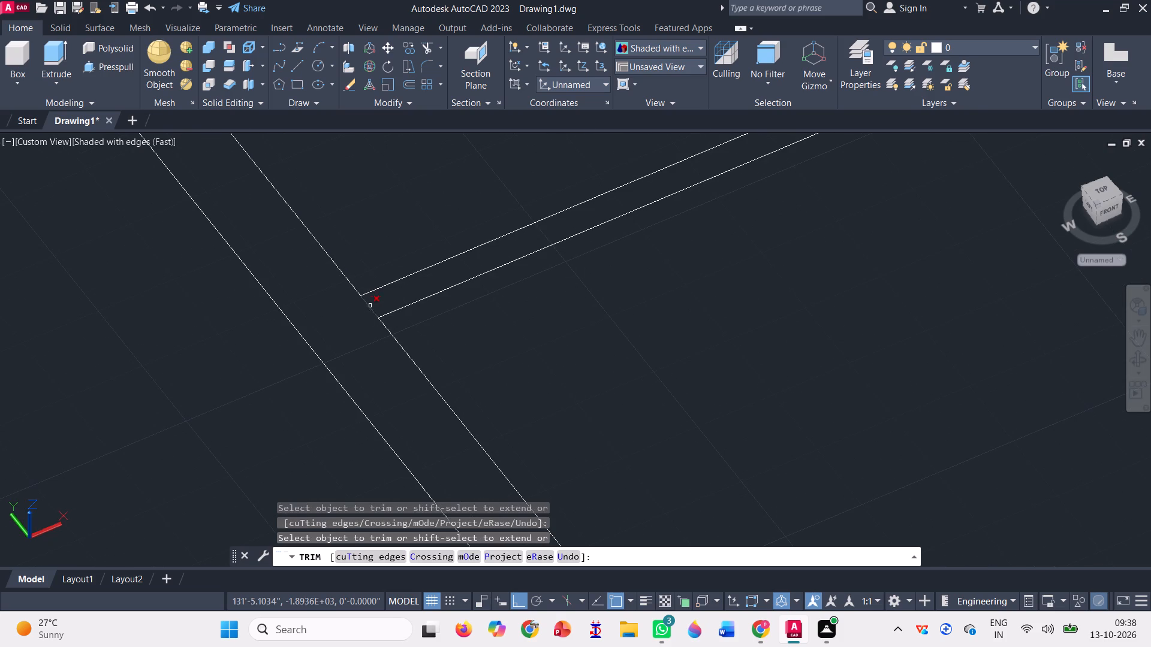
left_click(366, 307)
Trim the long partition's face line between the two lines of the L-shaped stub opposite the short cross partition's free end.
scroll(354, 342, "down", 2)
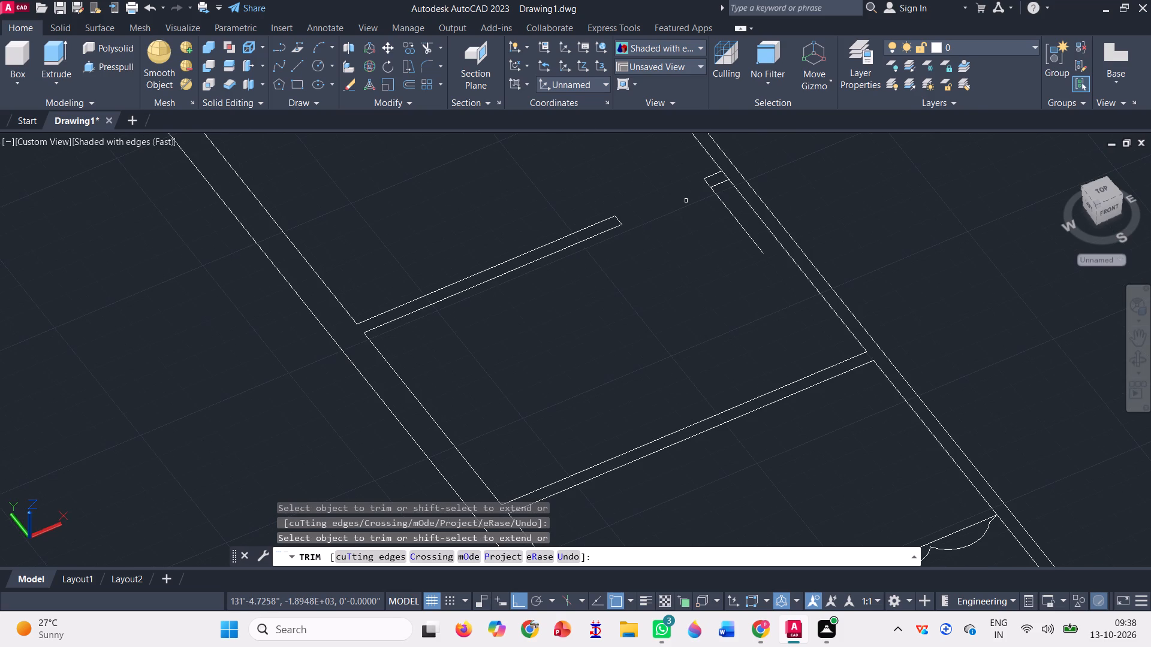
scroll(720, 173, "up", 3)
left_click(736, 182)
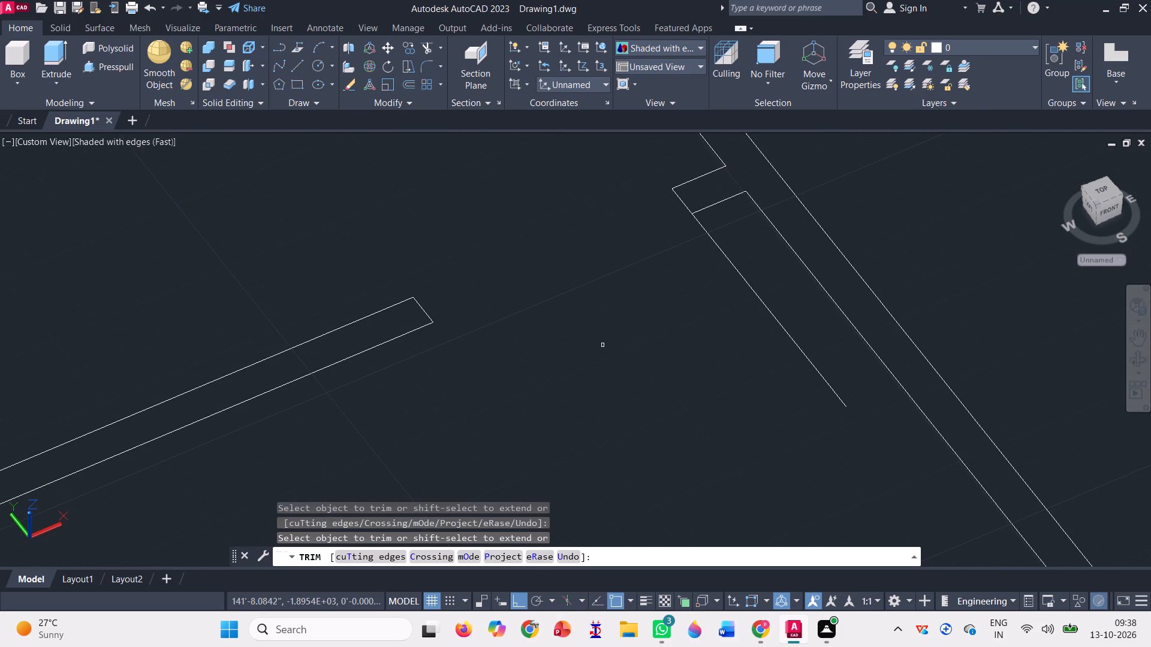
Examine the whole floor plan for remaining overlapping wall and partition lines, and end the Trim command.
scroll(571, 364, "down", 6)
scroll(508, 235, "up", 1)
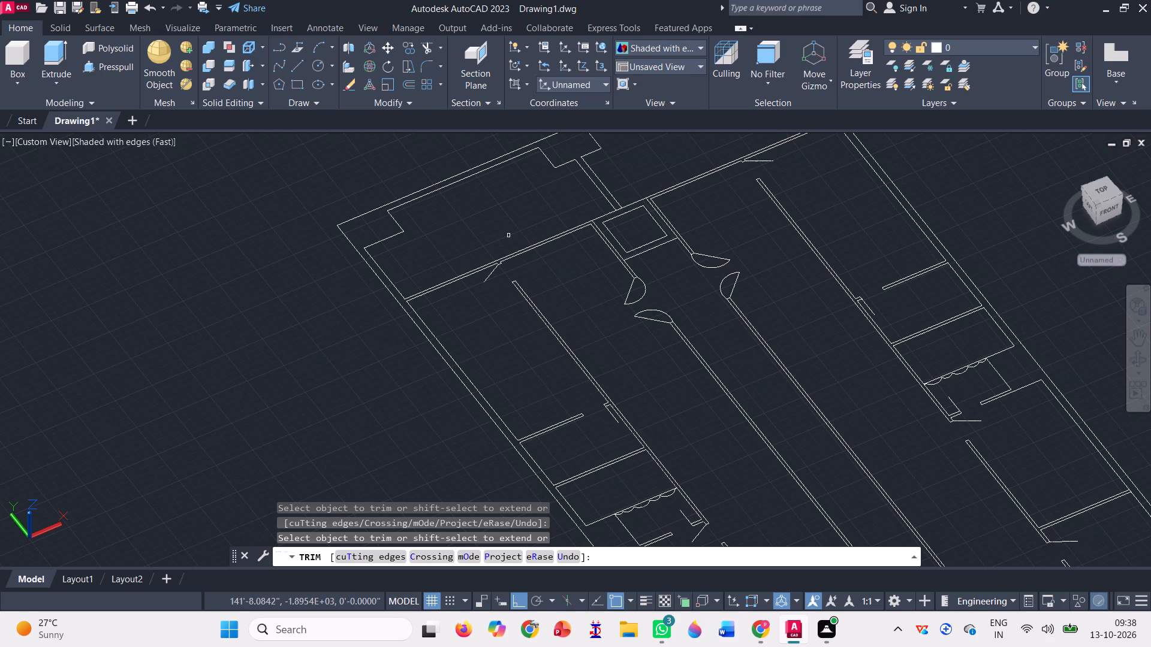
scroll(399, 178, "down", 1)
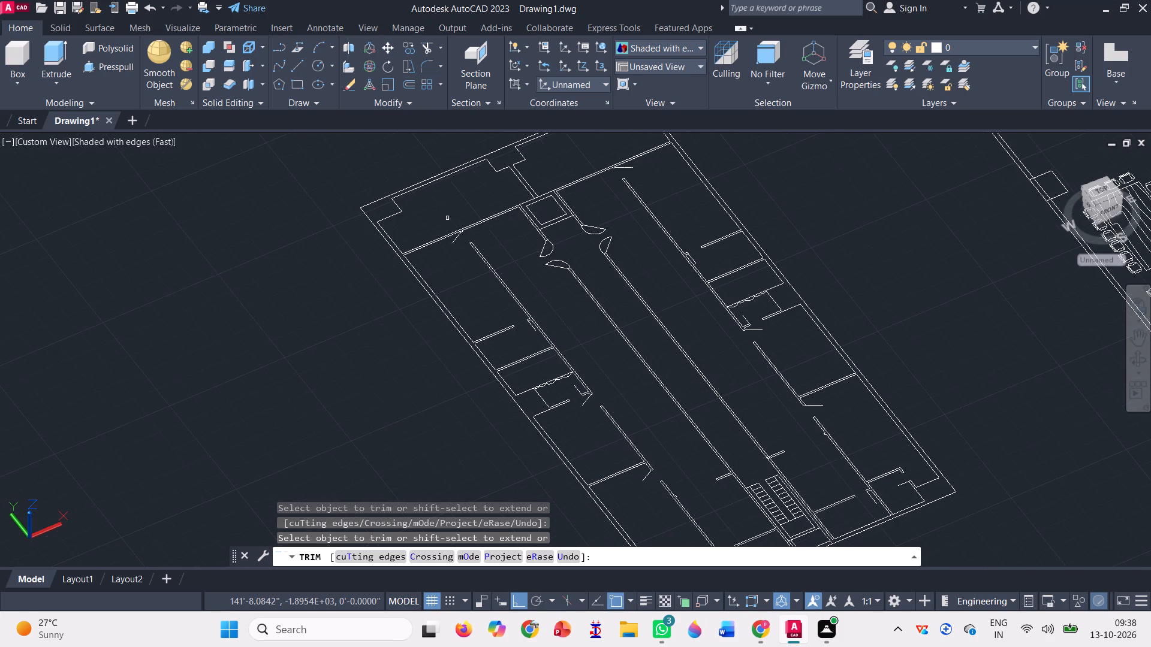
scroll(499, 173, "down", 1)
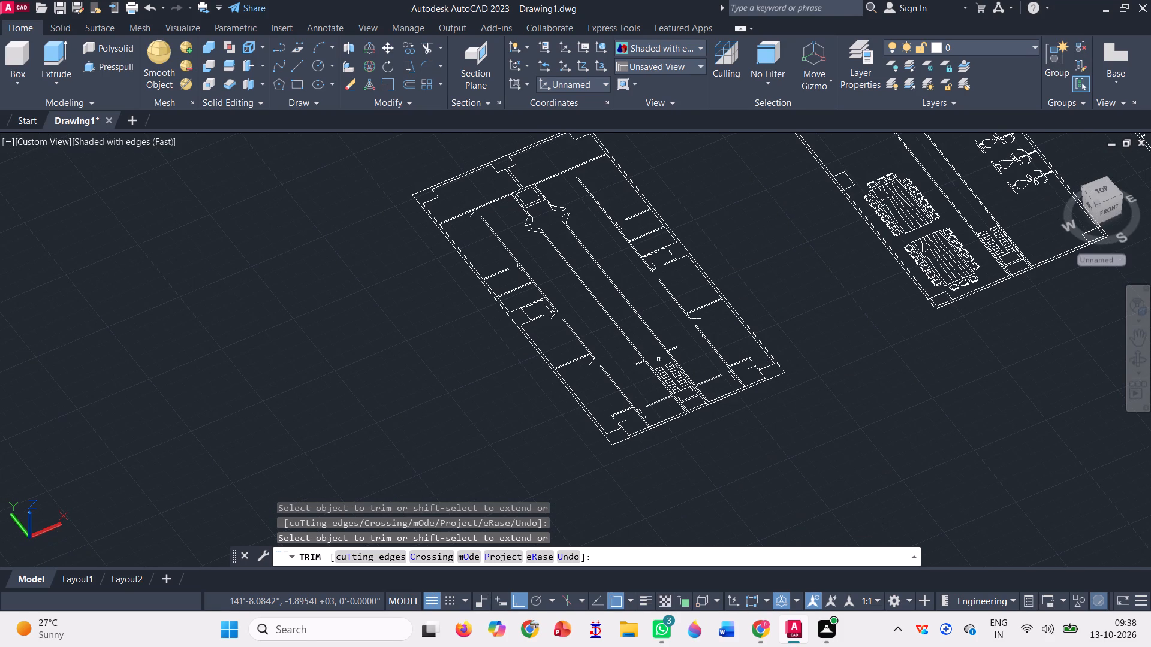
scroll(667, 377, "up", 3)
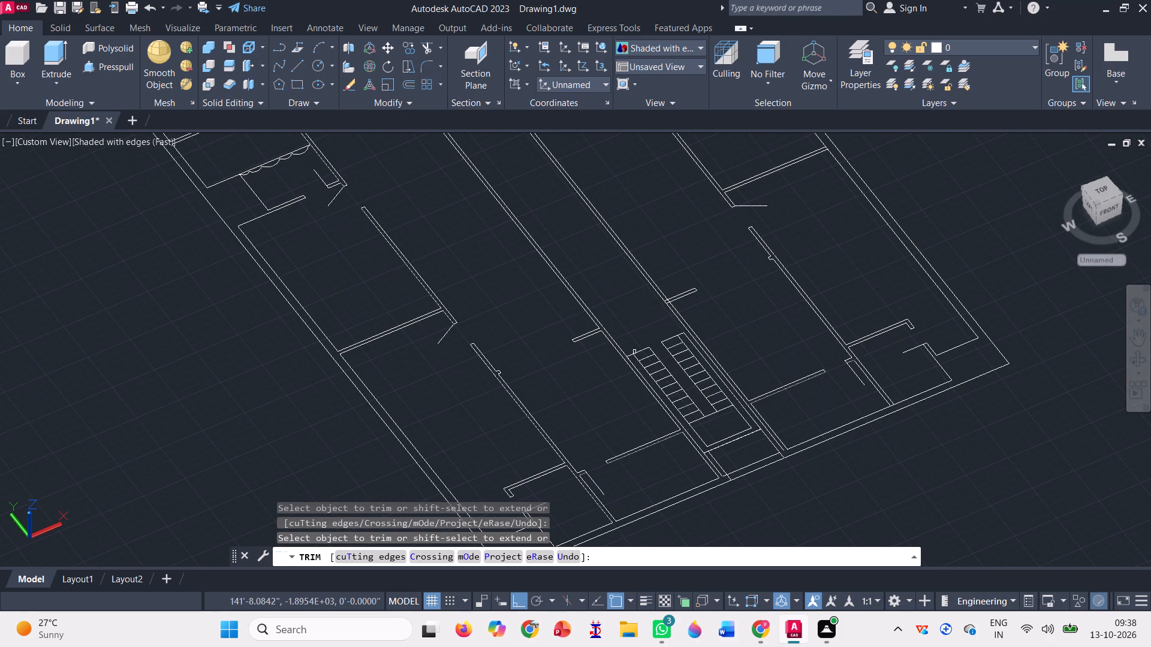
scroll(616, 331, "down", 1)
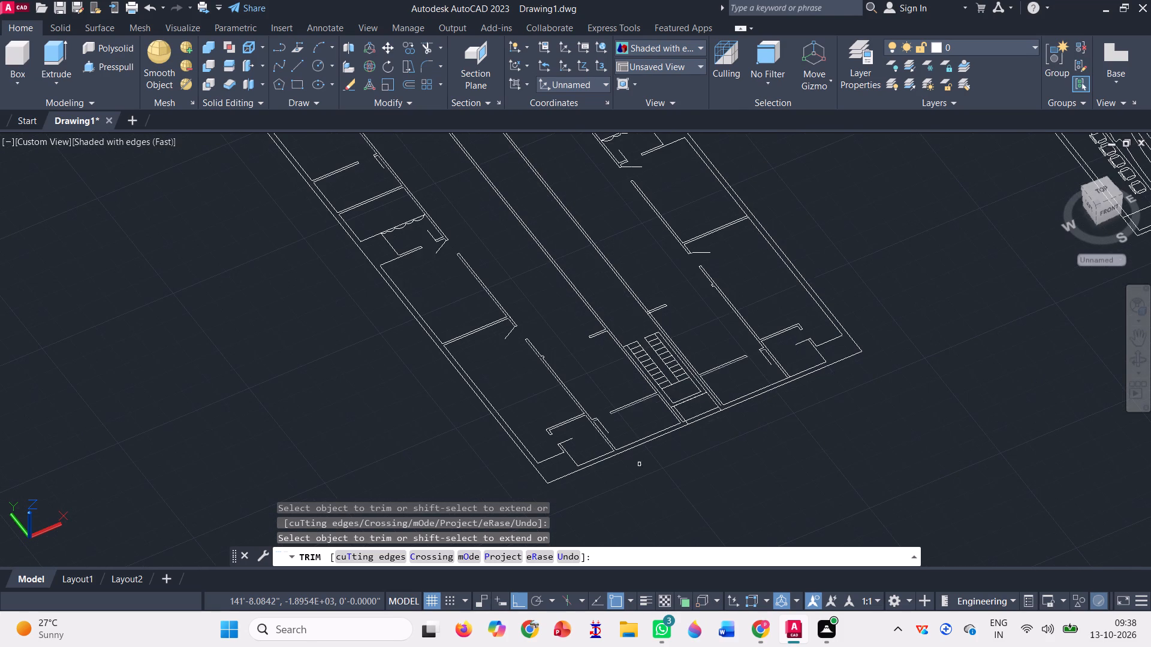
scroll(608, 451, "up", 2)
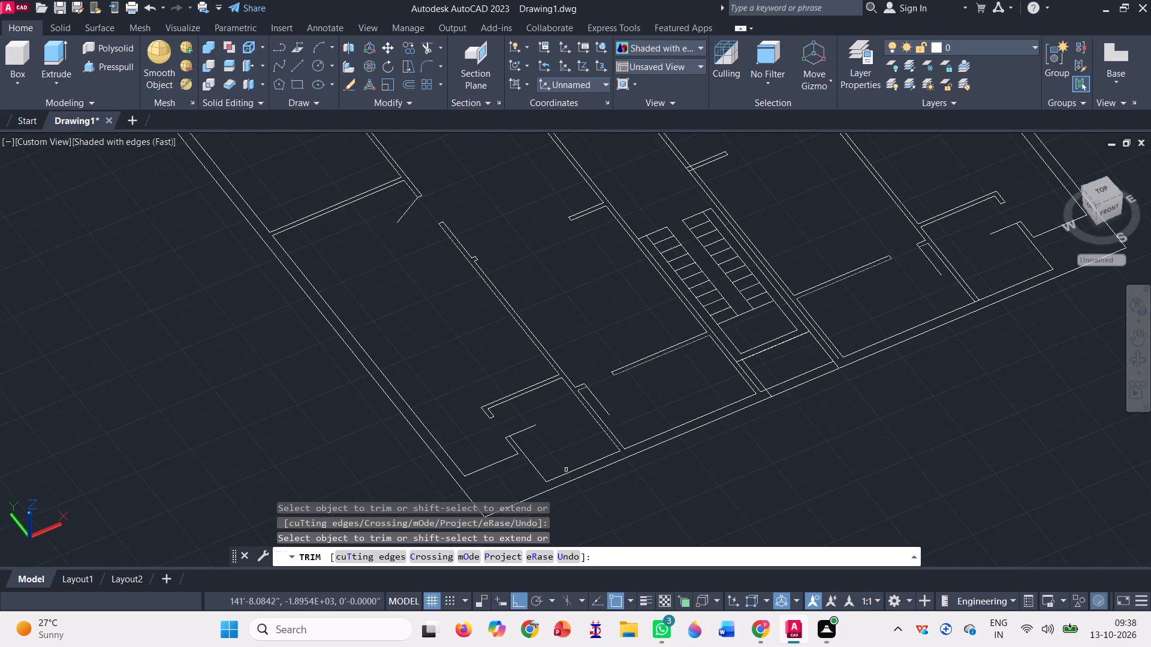
scroll(590, 486, "down", 2)
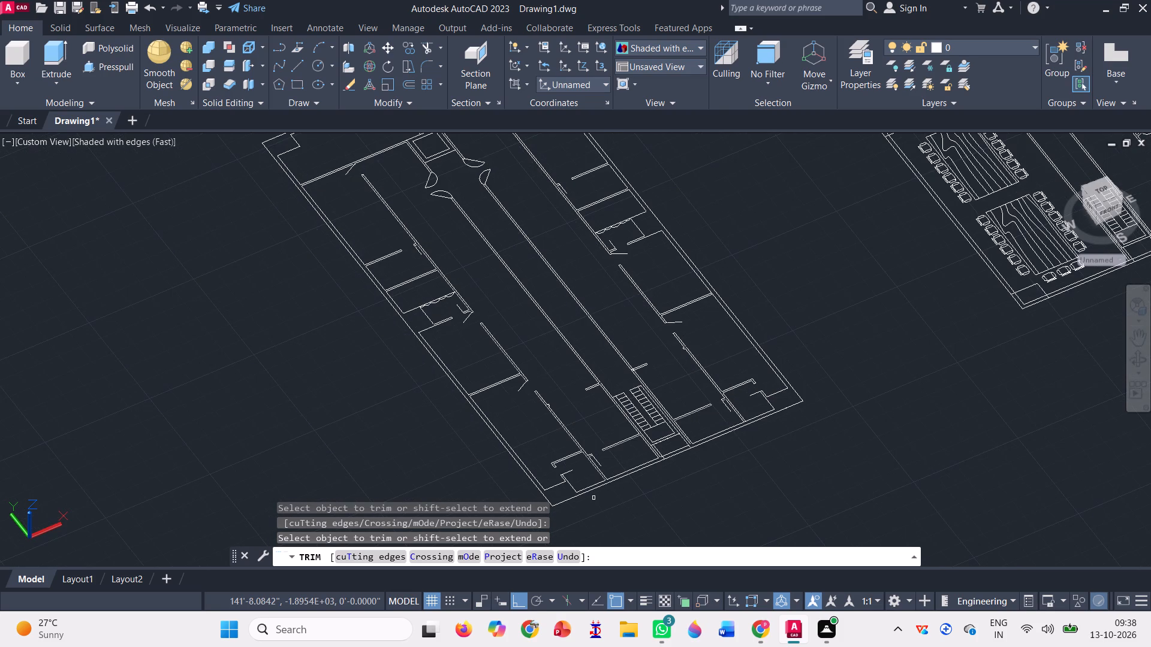
scroll(593, 497, "down", 1)
scroll(664, 435, "up", 2)
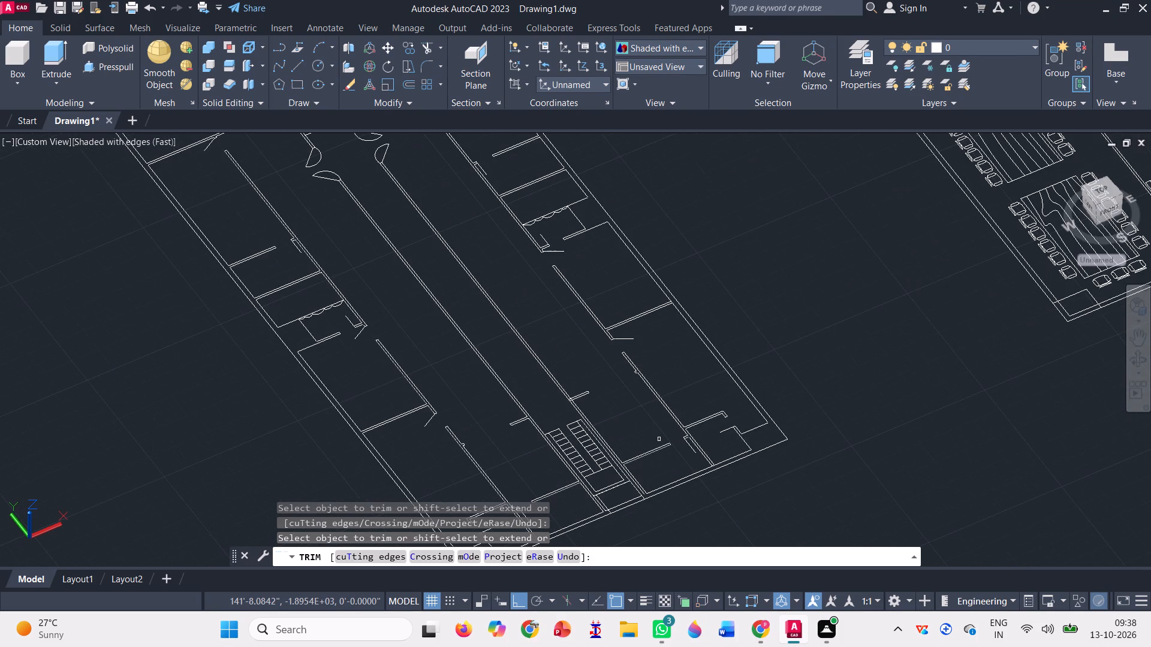
key("Escape")
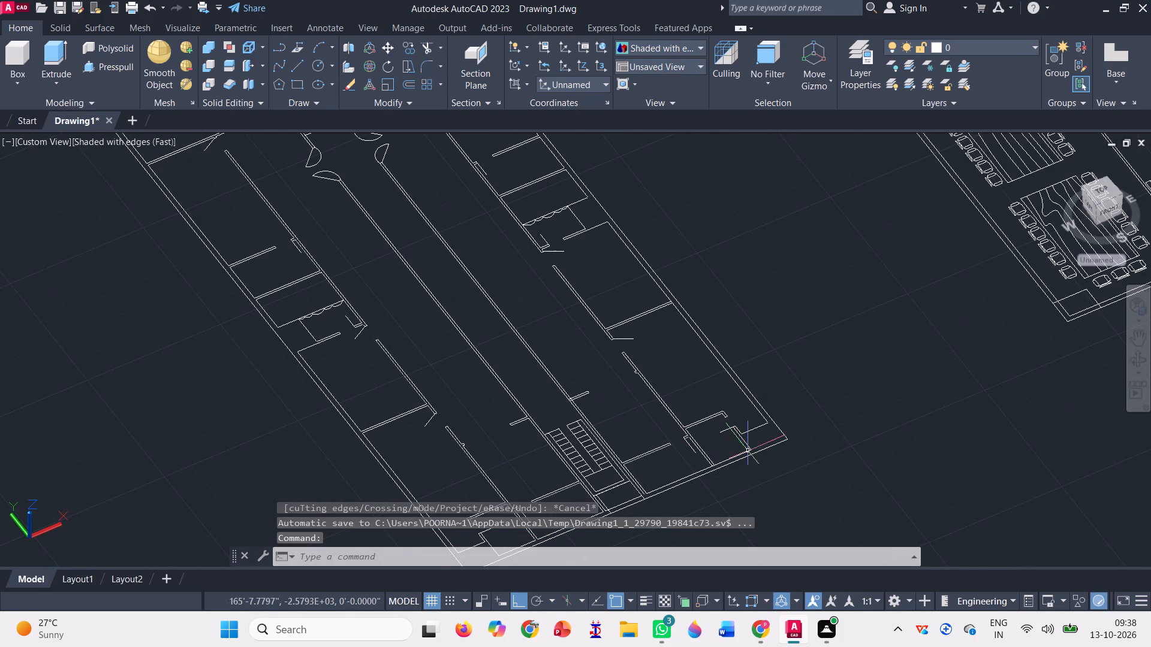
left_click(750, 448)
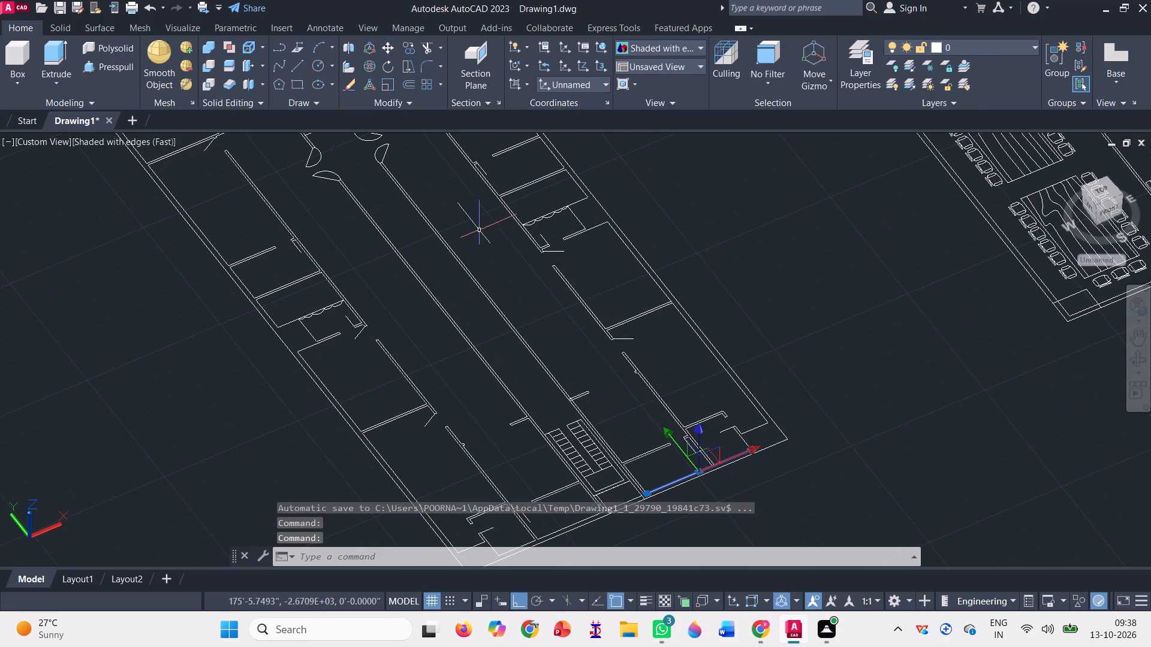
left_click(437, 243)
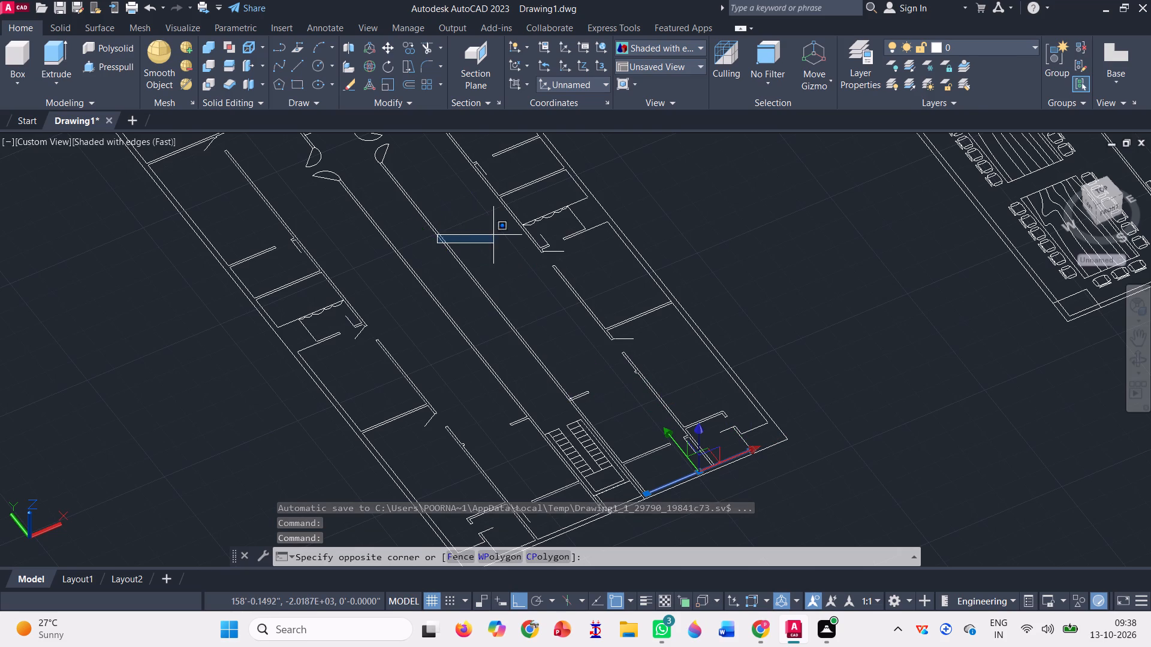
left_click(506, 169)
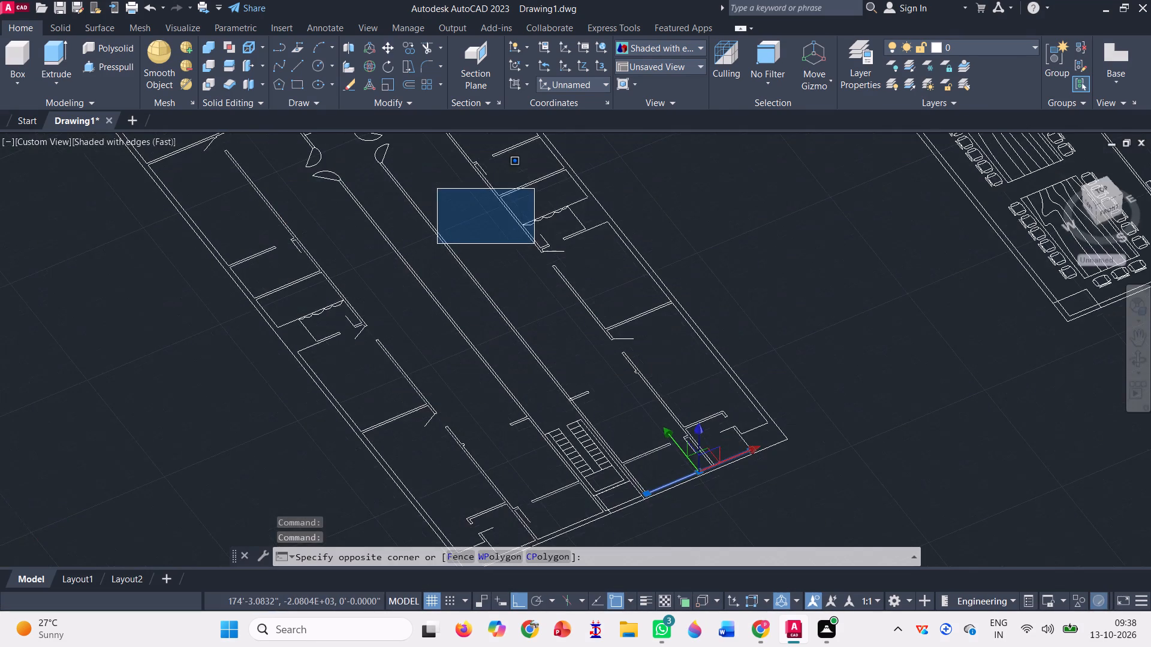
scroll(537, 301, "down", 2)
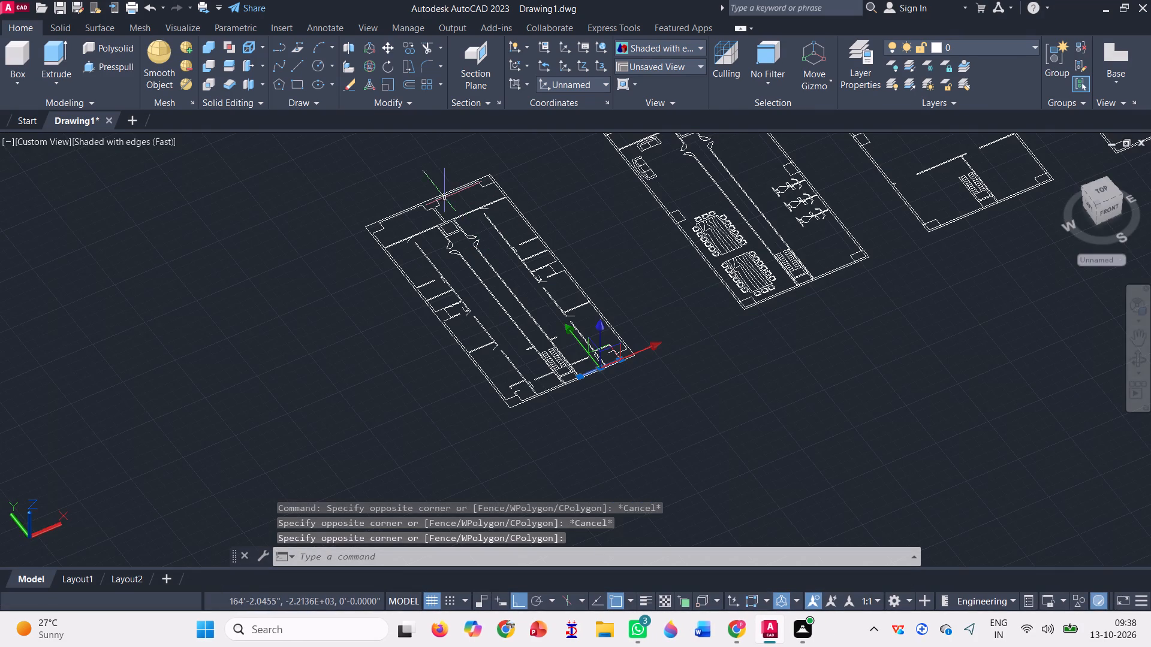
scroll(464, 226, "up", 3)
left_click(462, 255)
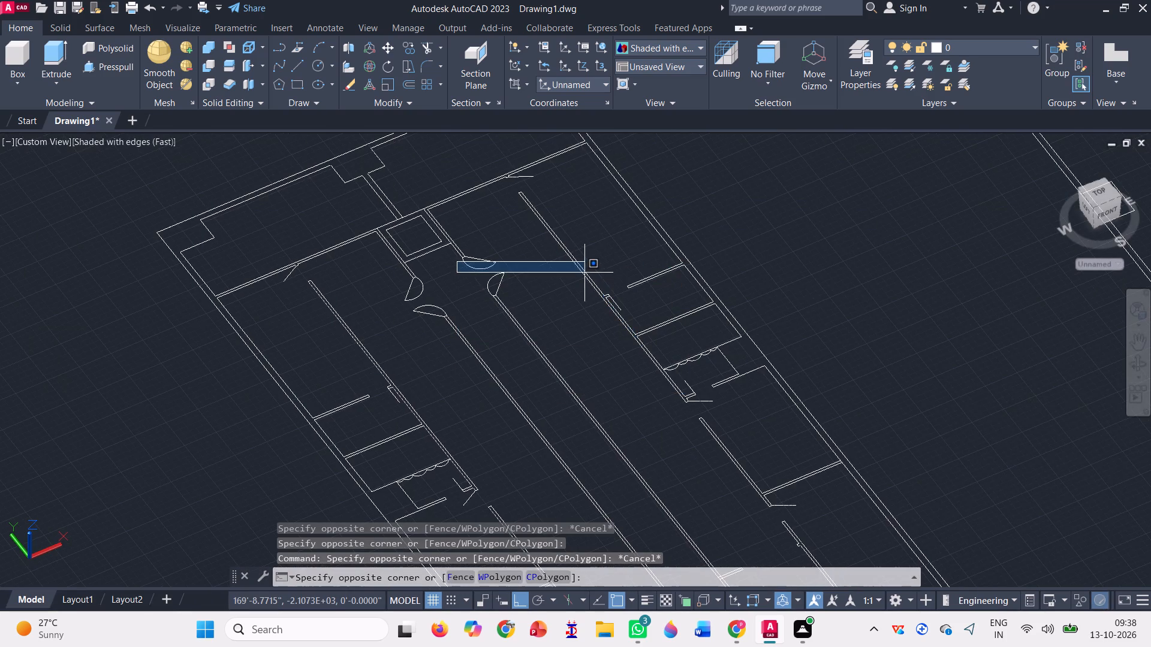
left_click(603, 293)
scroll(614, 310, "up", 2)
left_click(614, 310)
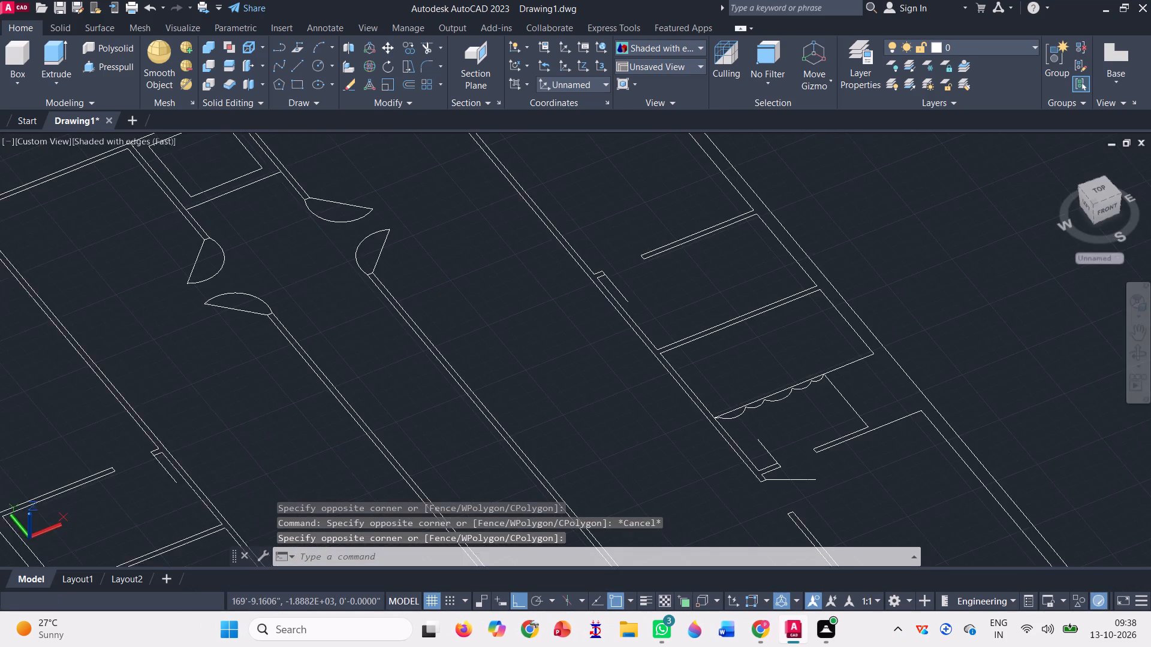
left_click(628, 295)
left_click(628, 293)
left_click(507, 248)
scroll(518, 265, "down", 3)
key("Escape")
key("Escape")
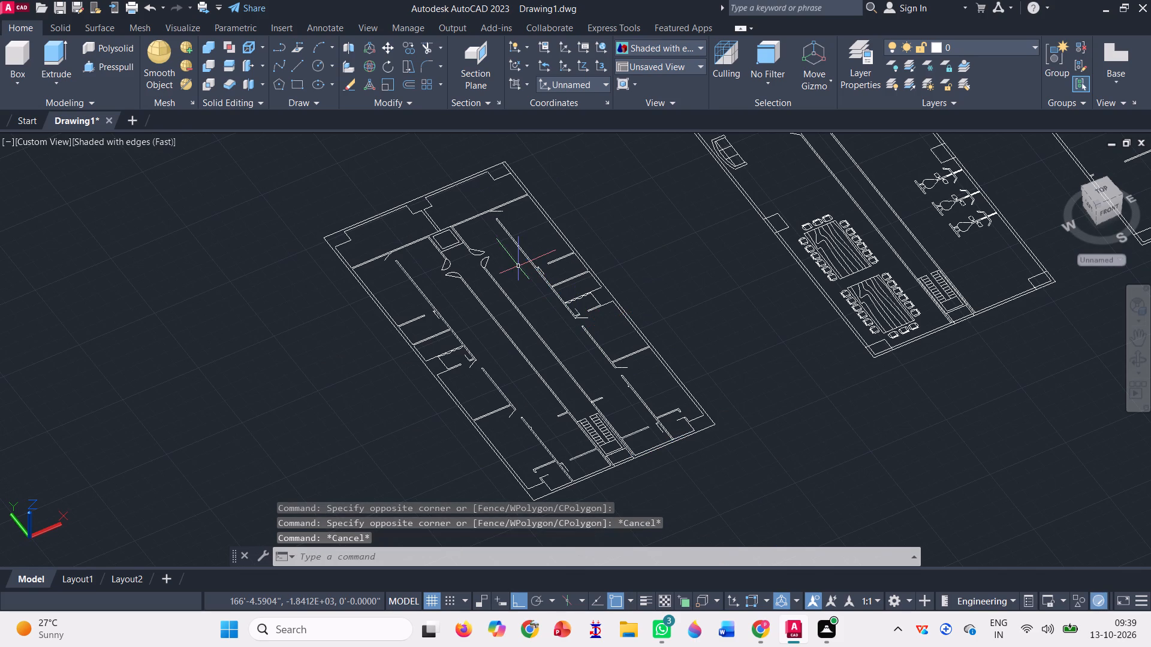
Draw a line from the centre of the small square shaft out past the near end wall, and back lengthwise beyond the staircase-end wall.
left_click(302, 62)
scroll(439, 232, "up", 3)
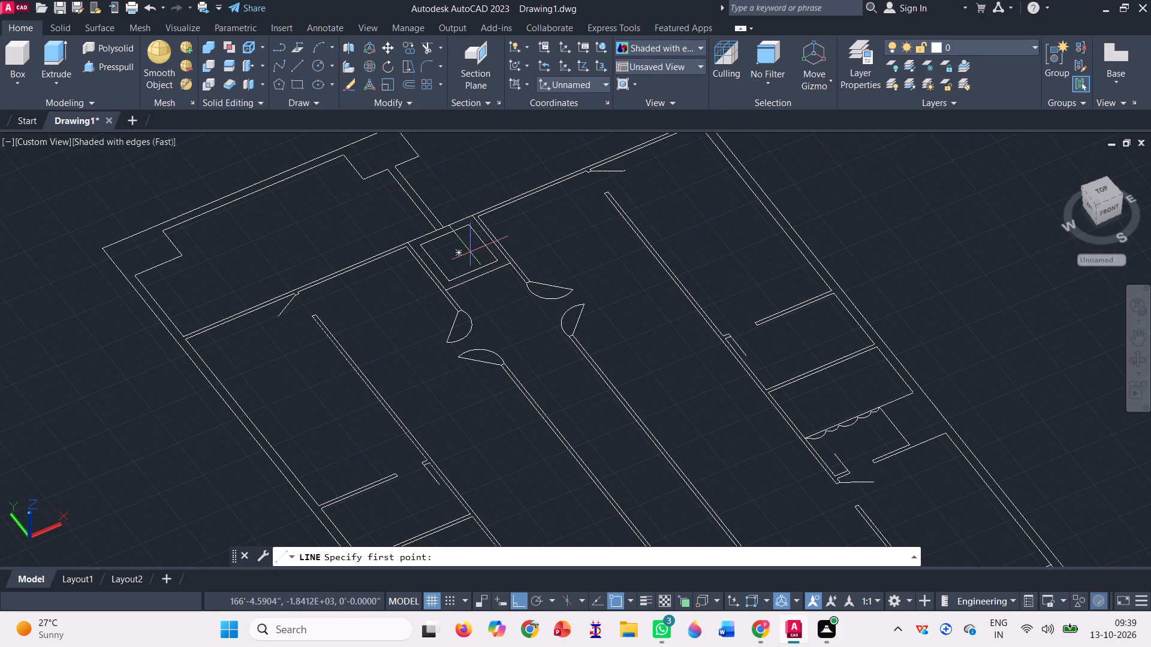
left_click(456, 253)
scroll(421, 223, "down", 2)
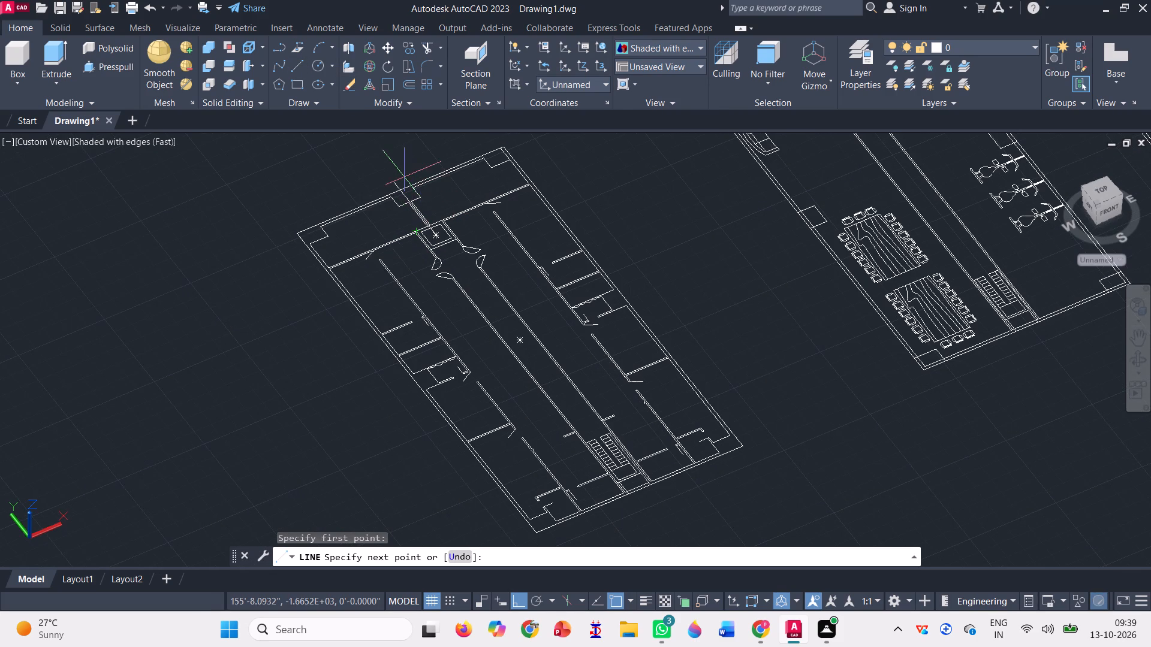
left_click(393, 165)
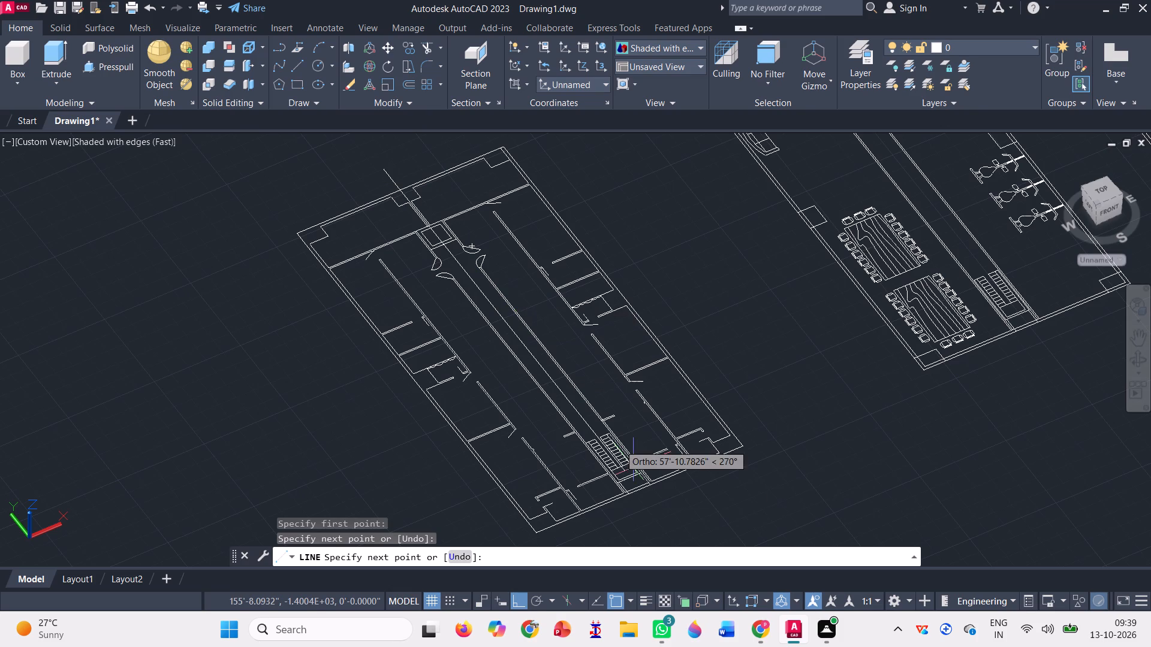
left_click(657, 524)
key("space")
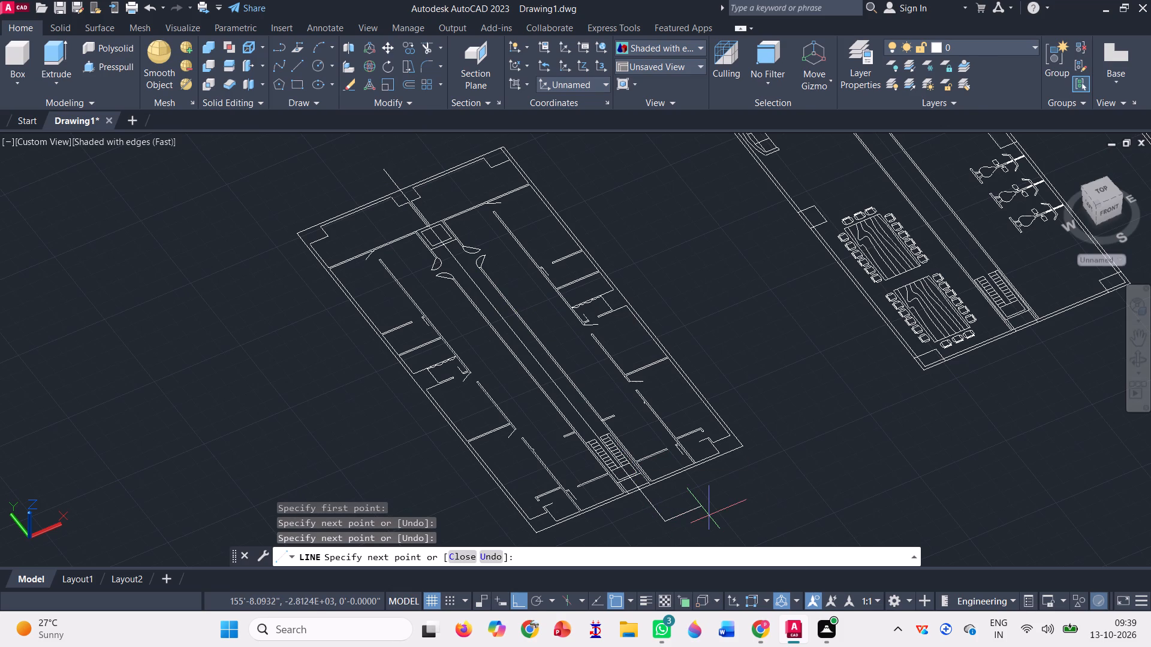
Move the long lengthwise line from its end point to a position outside the building, parallel to the long outer wall.
scroll(378, 139, "up", 2)
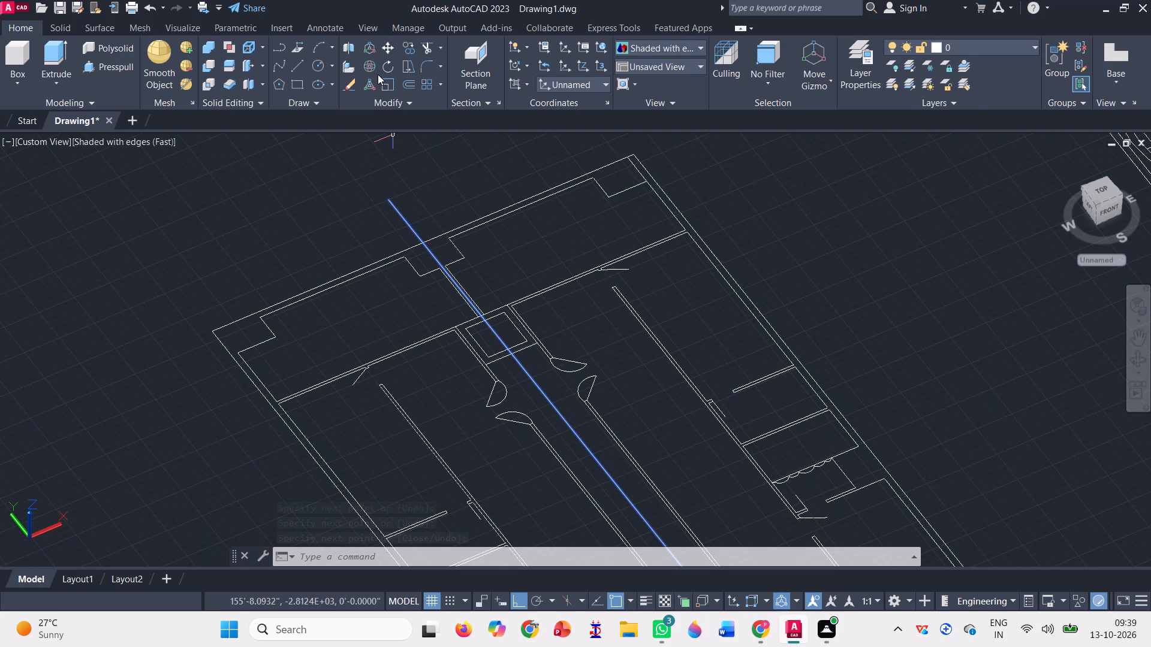
left_click(388, 43)
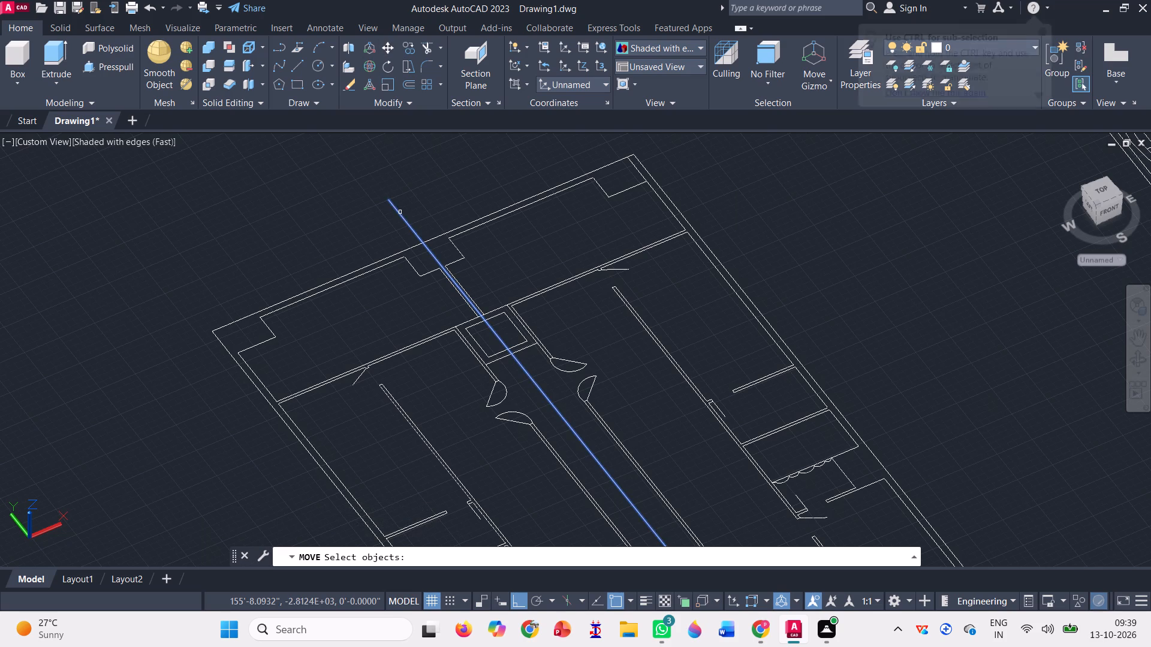
left_click(402, 214)
key("space")
left_click(387, 194)
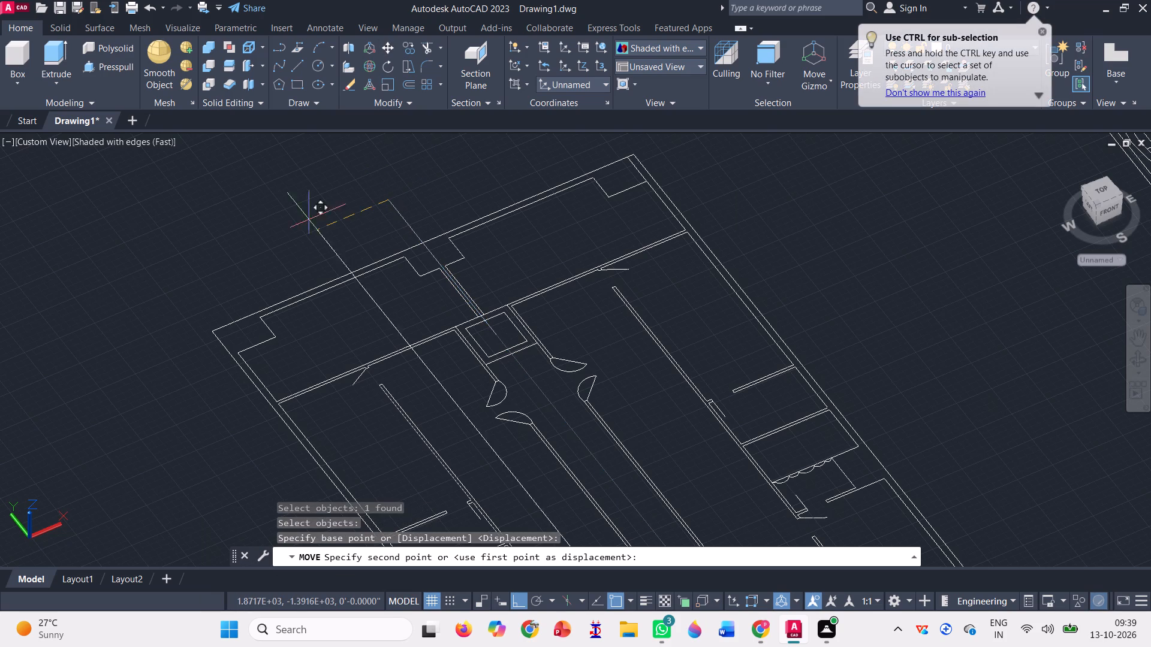
left_click(106, 253)
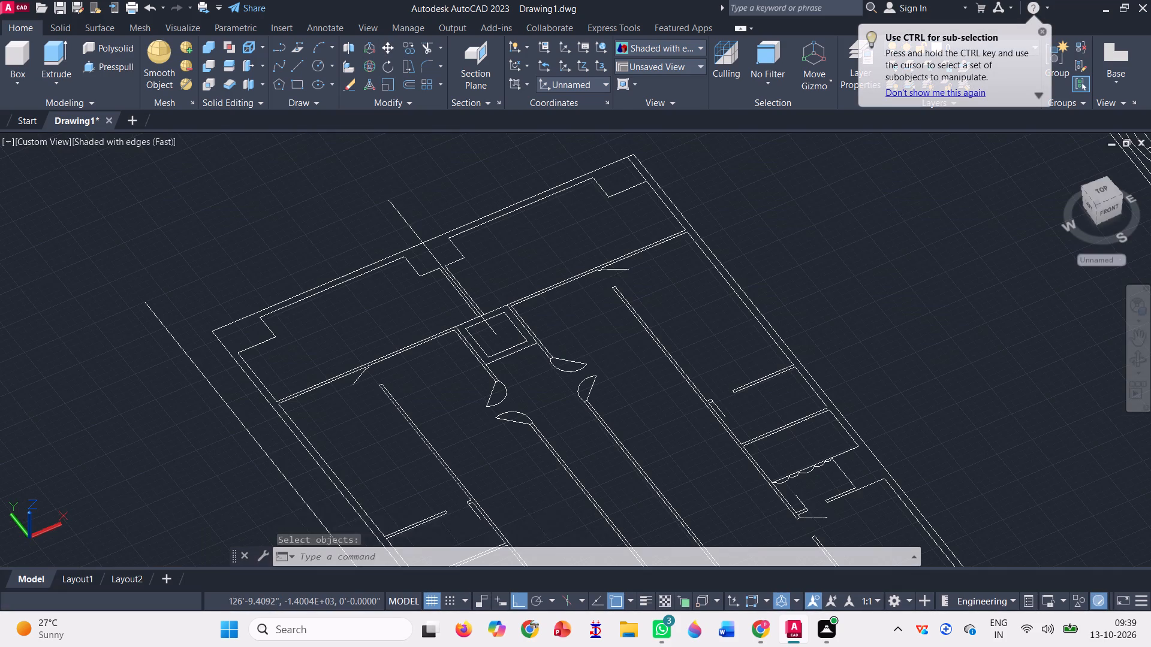
key("Escape")
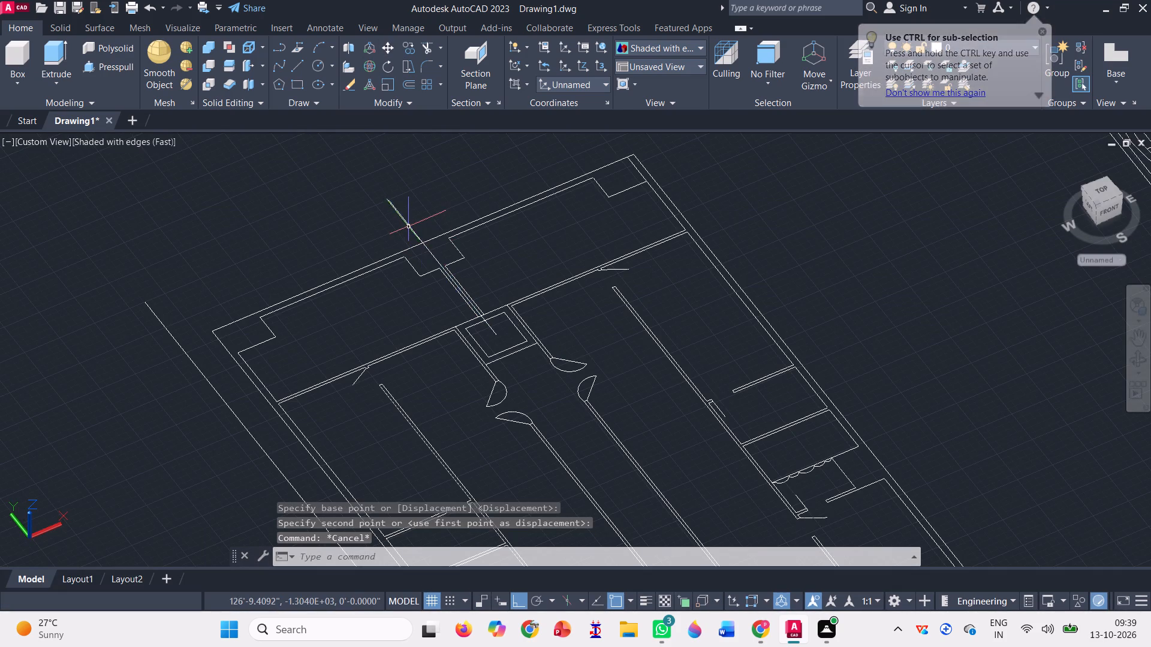
Delete the short leftover line running from the square shaft's centre out past the end wall.
left_click(408, 226)
key("Delete")
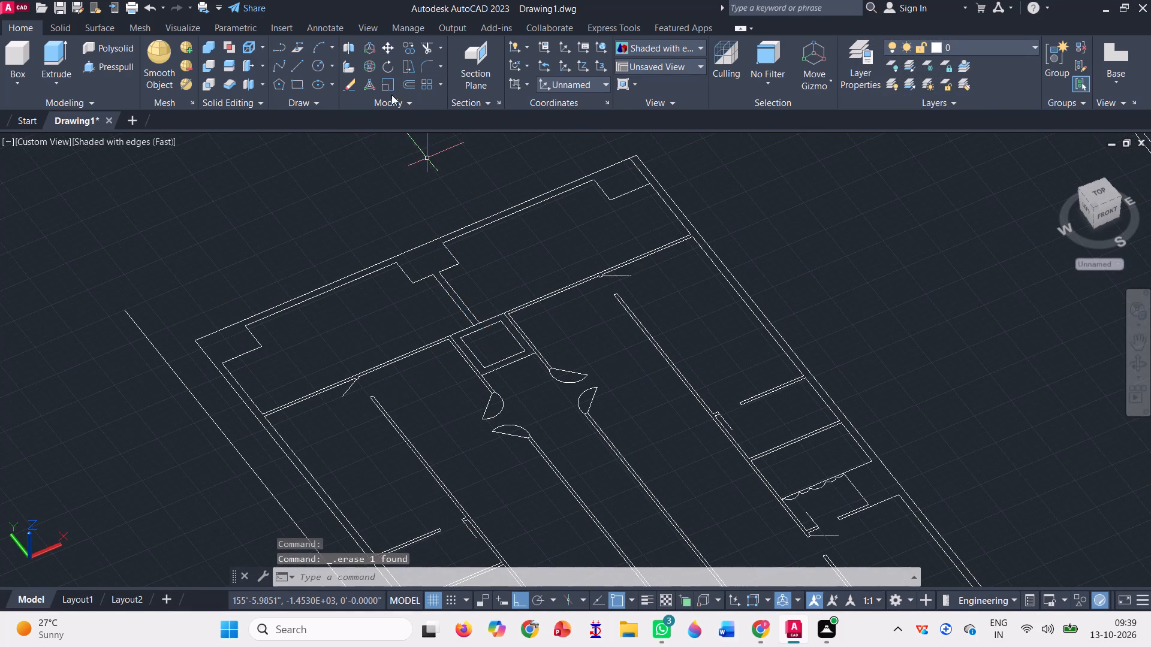
Move the long lengthwise line from outside the building so it runs through the small square shaft and down the central corridor.
left_click(389, 52)
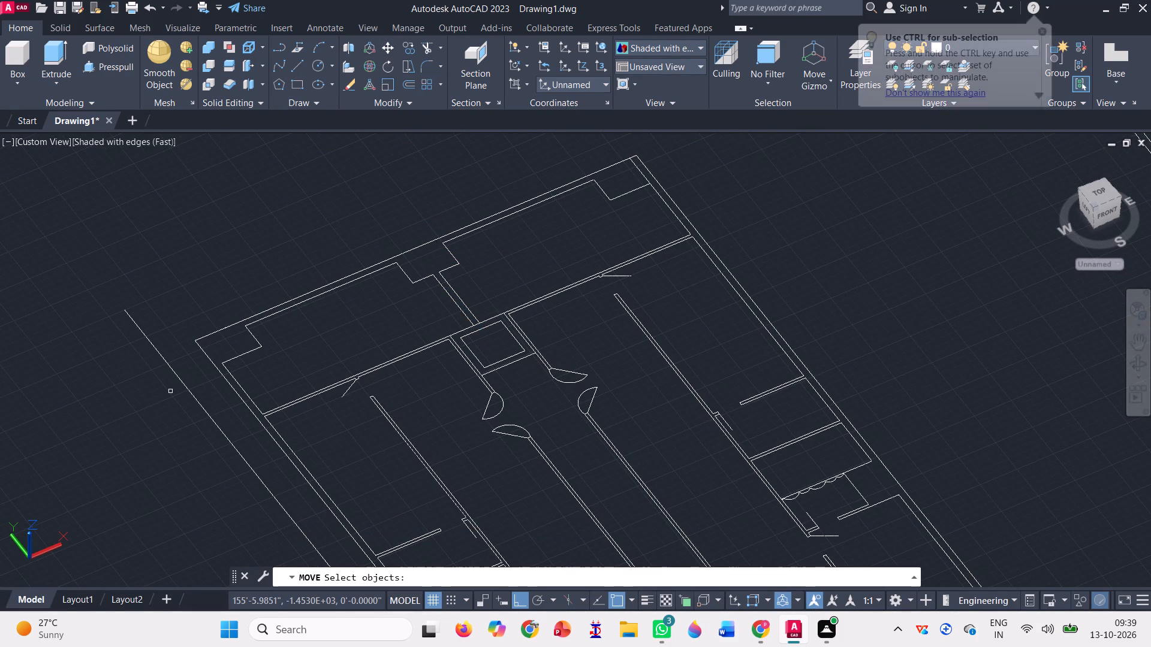
left_click(180, 380)
key("space")
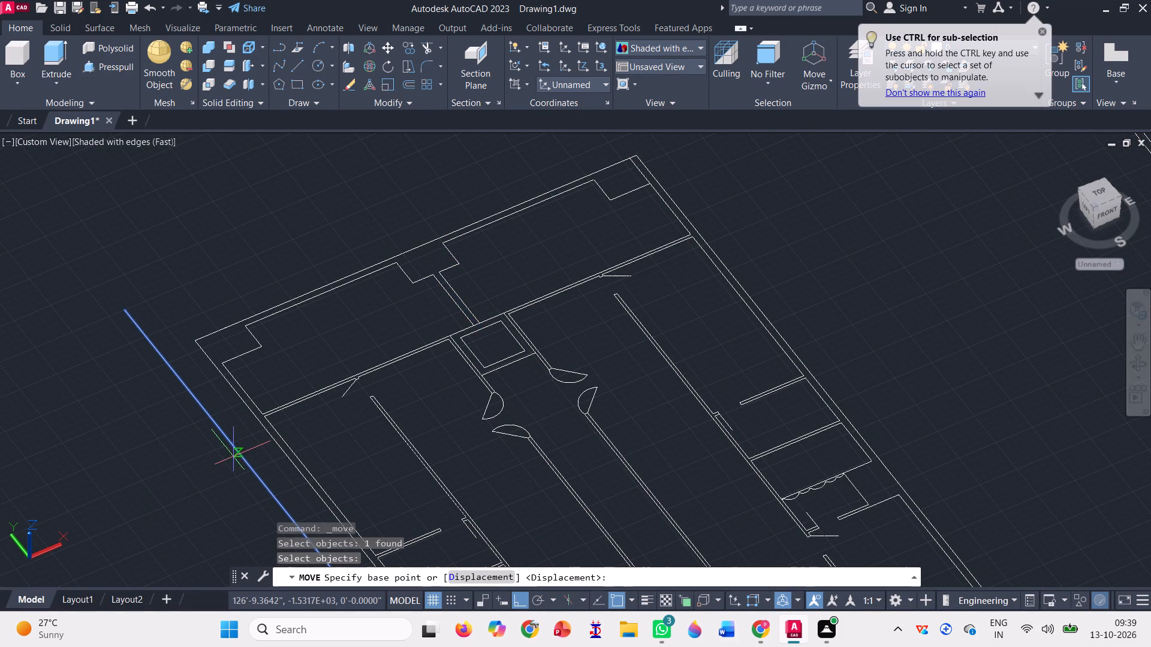
left_click(227, 435)
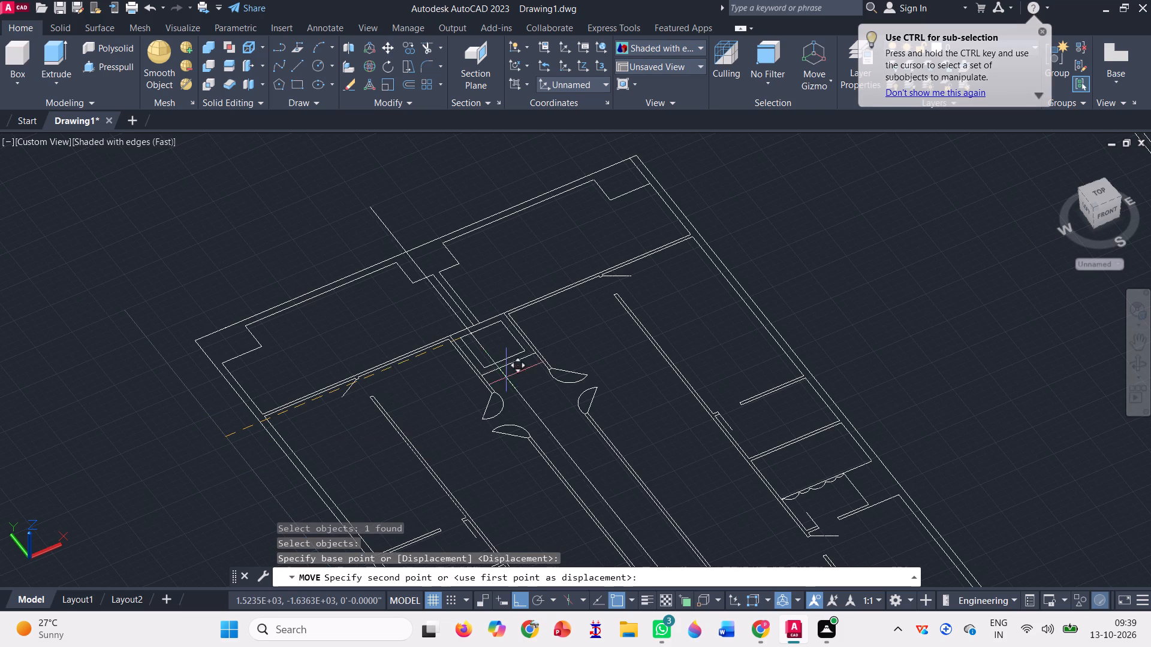
left_click(487, 343)
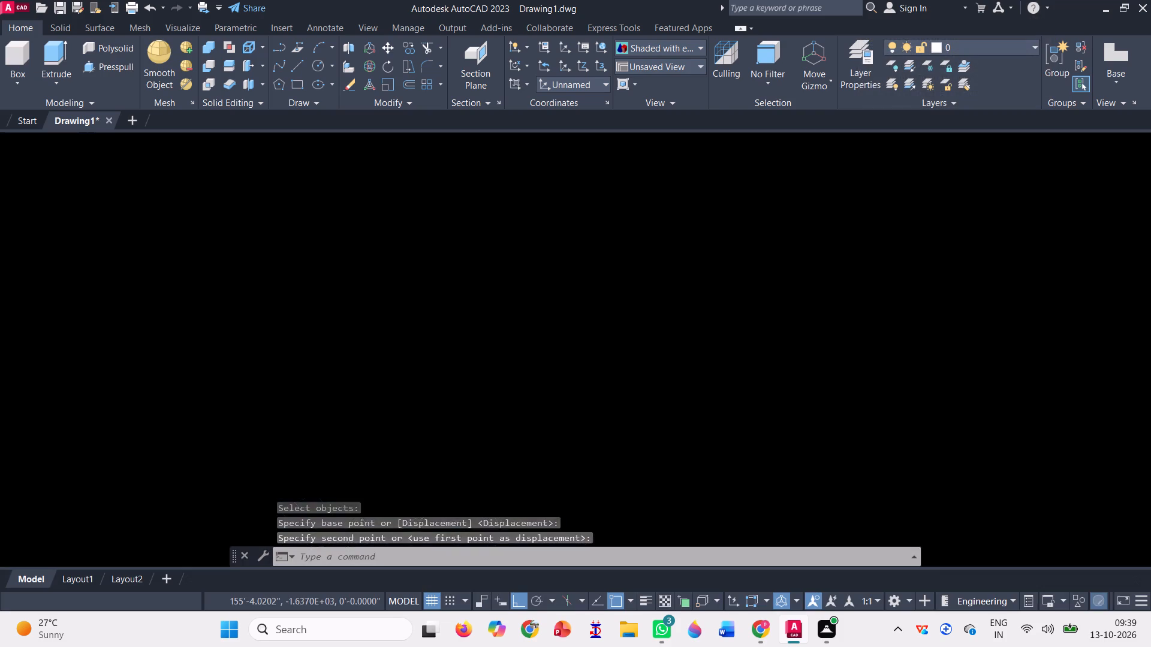
scroll(364, 247, "down", 4)
key("Escape")
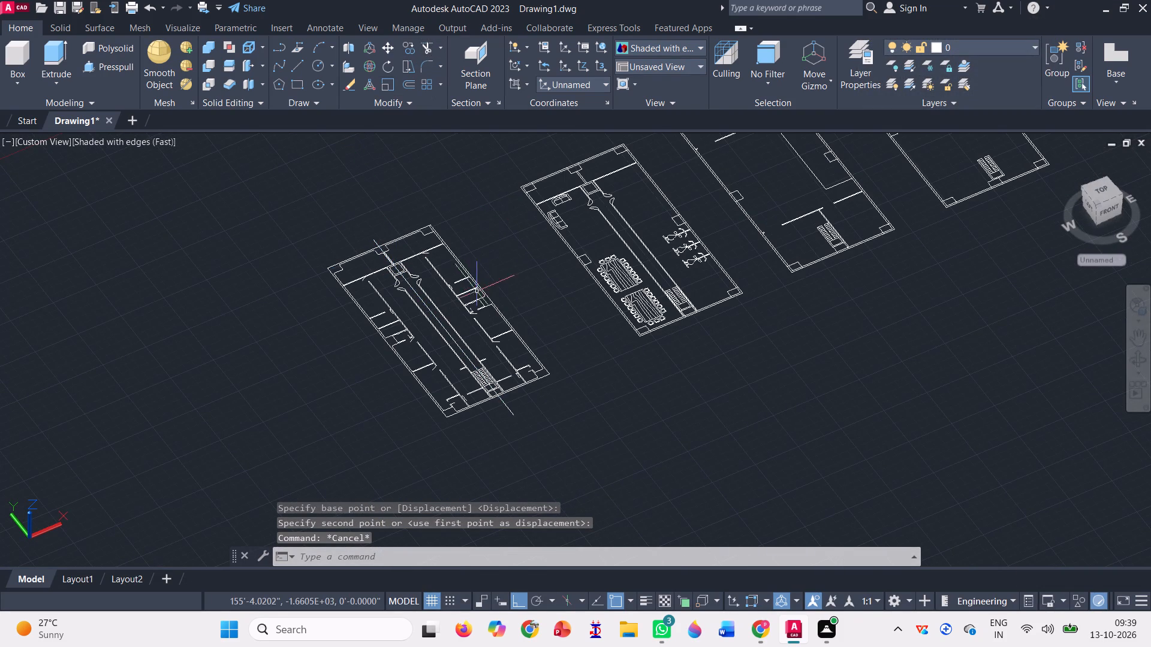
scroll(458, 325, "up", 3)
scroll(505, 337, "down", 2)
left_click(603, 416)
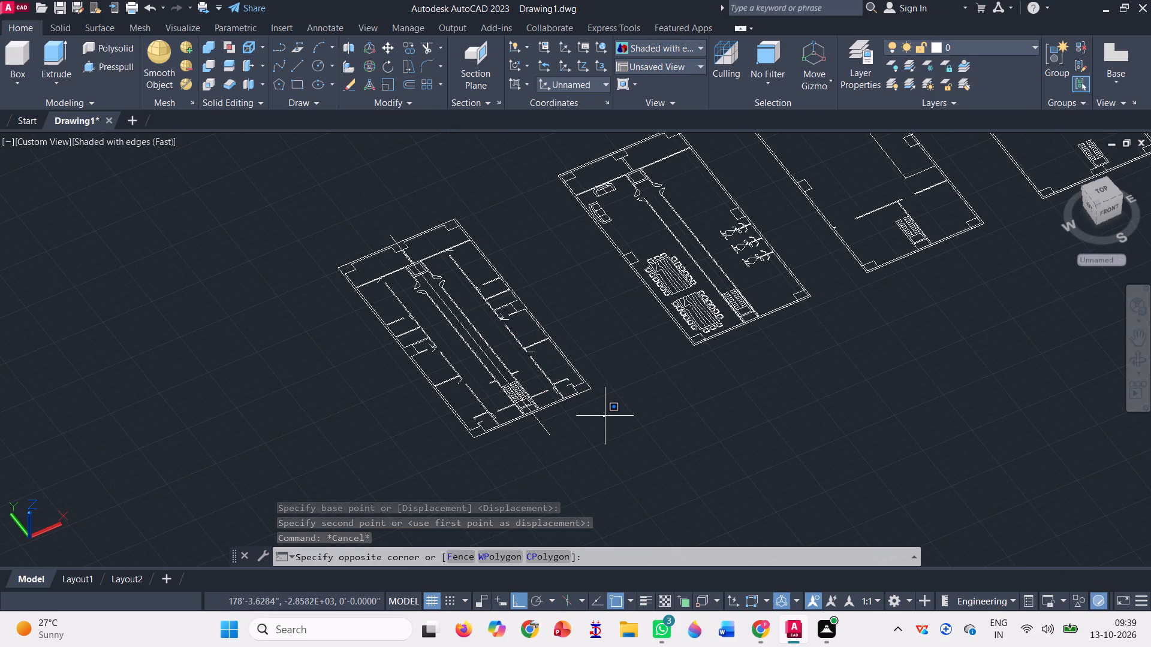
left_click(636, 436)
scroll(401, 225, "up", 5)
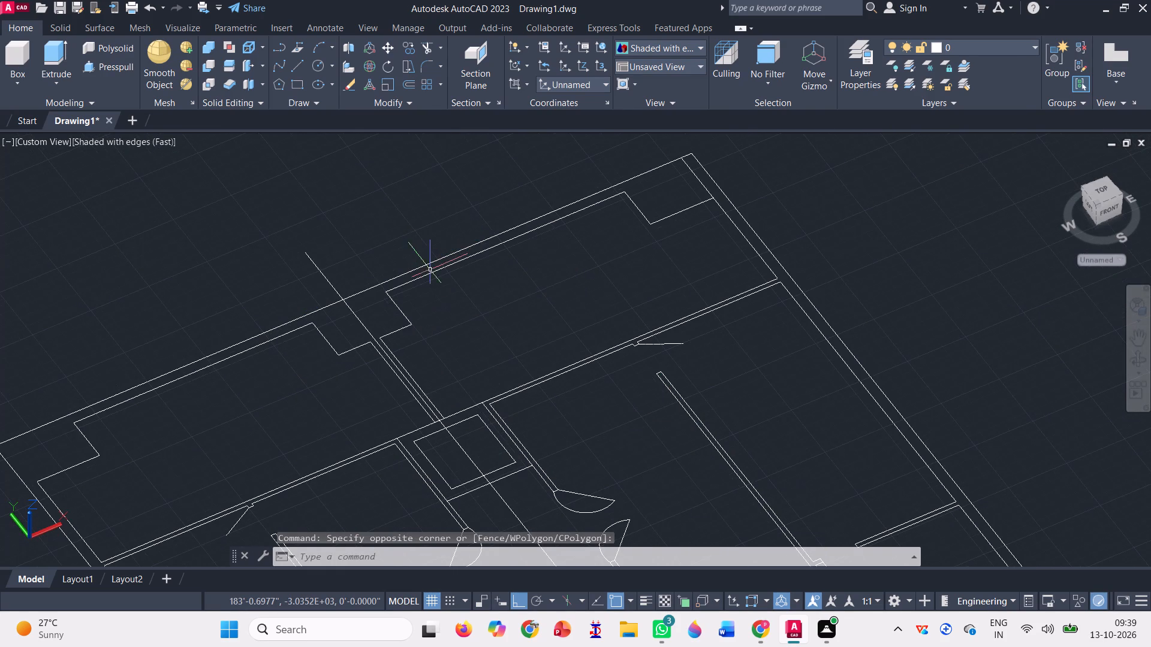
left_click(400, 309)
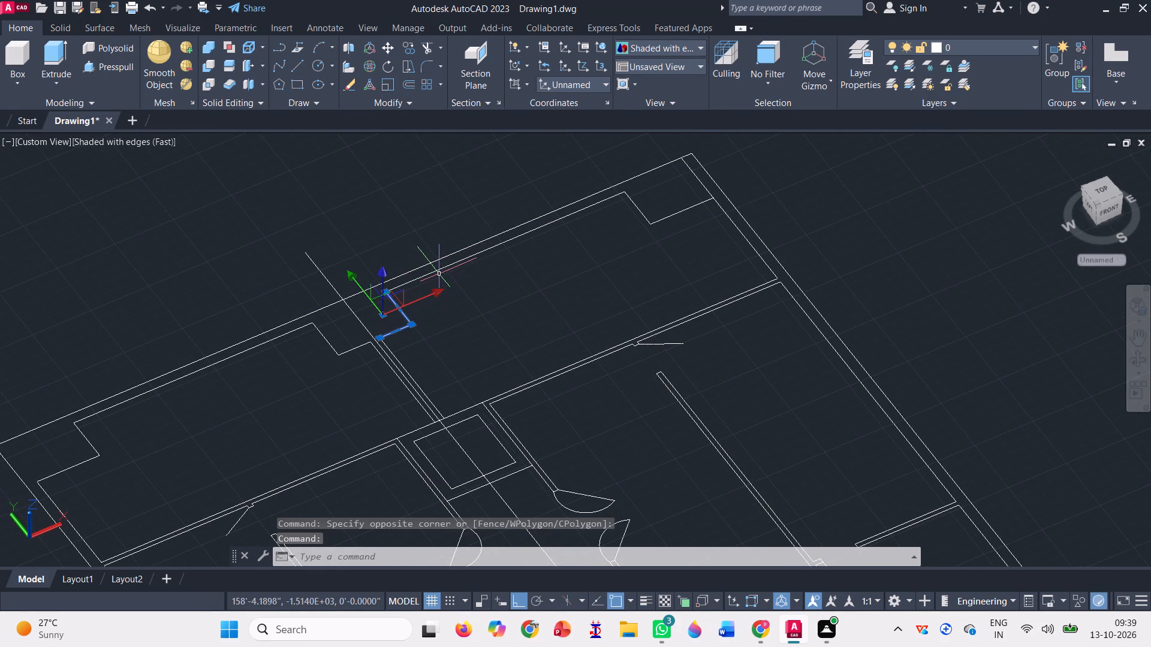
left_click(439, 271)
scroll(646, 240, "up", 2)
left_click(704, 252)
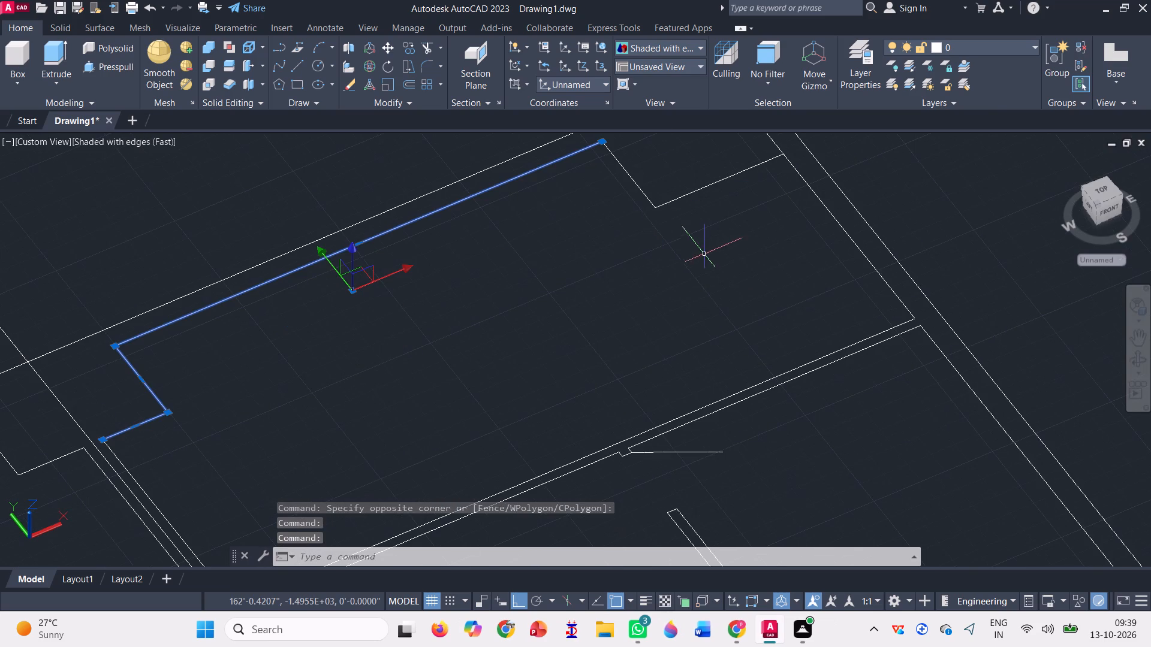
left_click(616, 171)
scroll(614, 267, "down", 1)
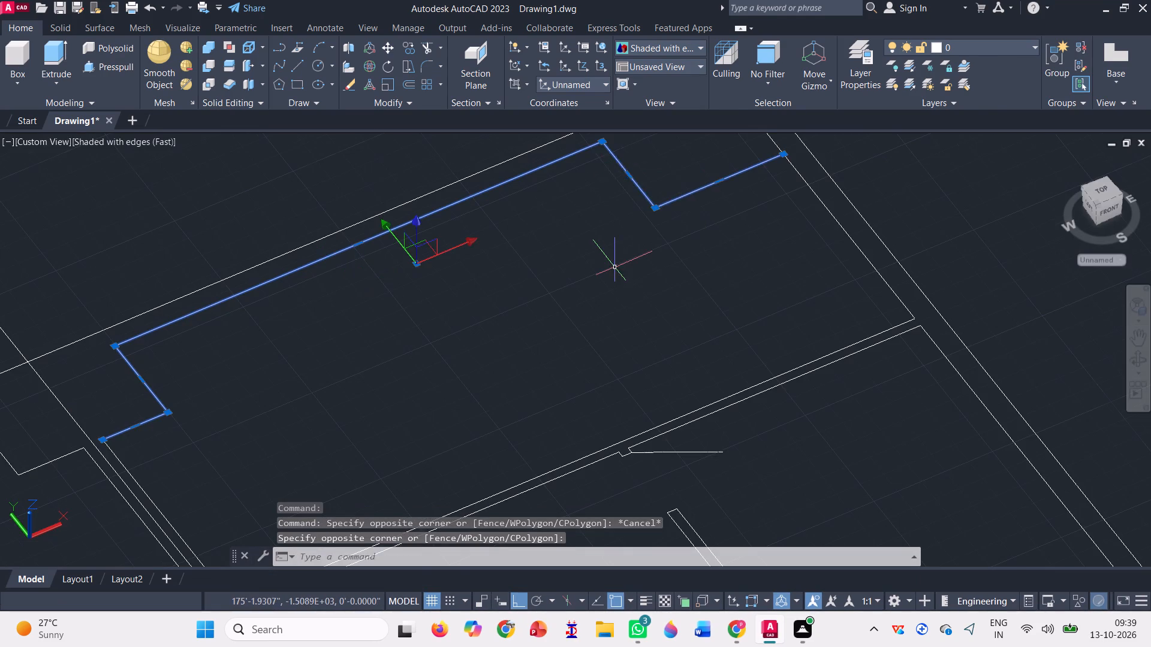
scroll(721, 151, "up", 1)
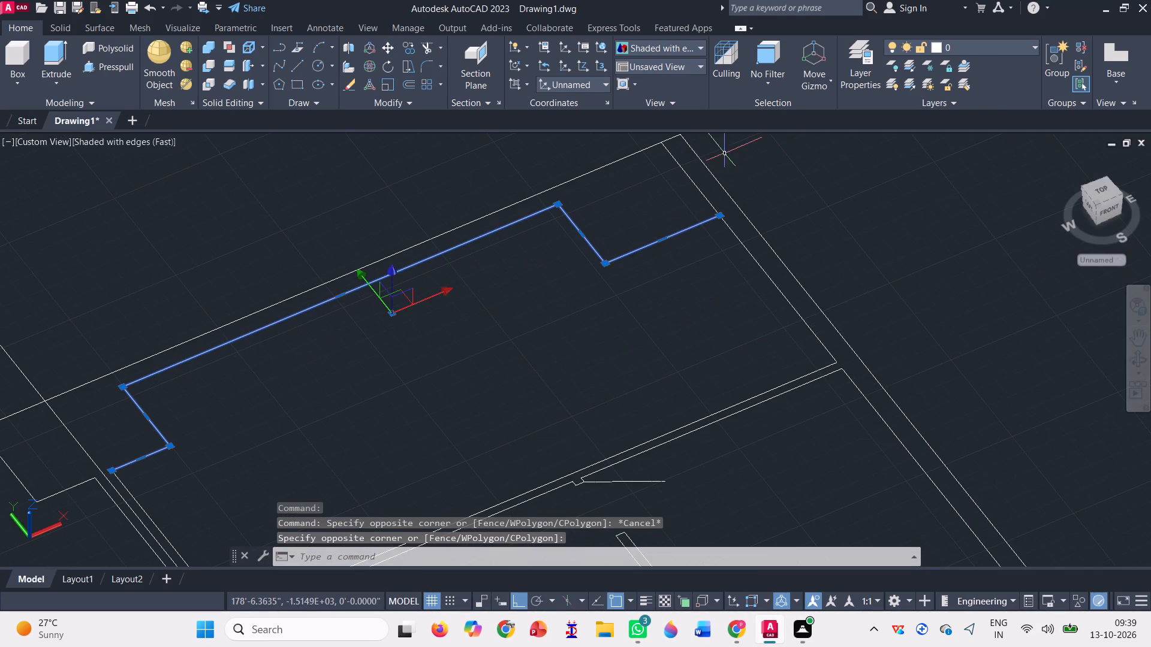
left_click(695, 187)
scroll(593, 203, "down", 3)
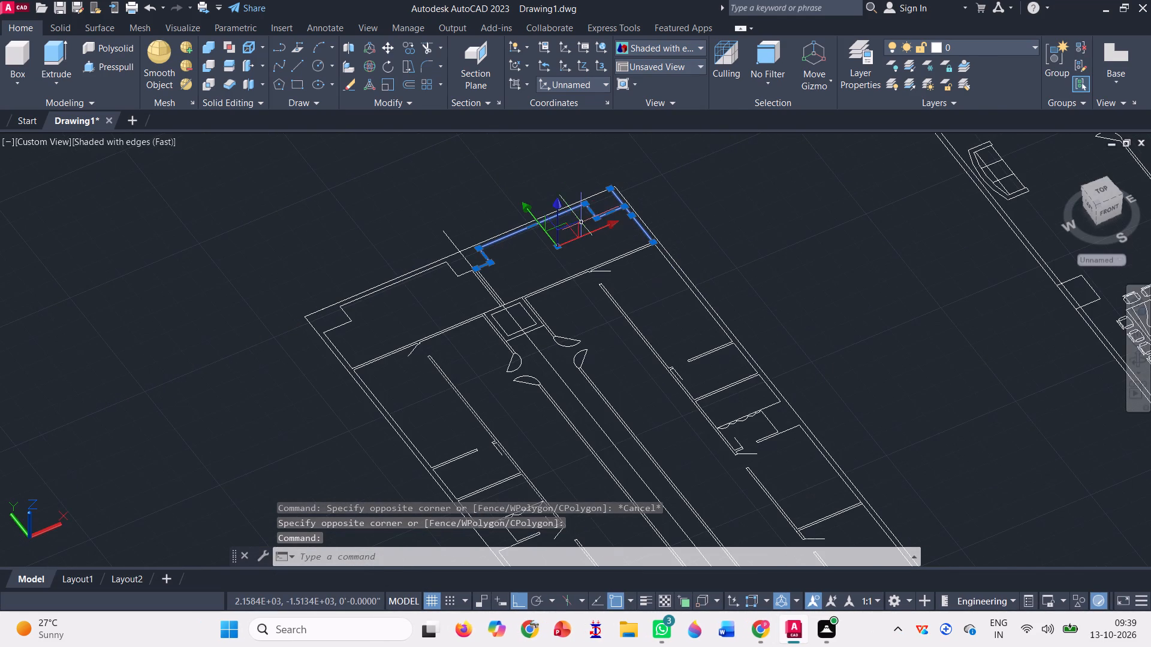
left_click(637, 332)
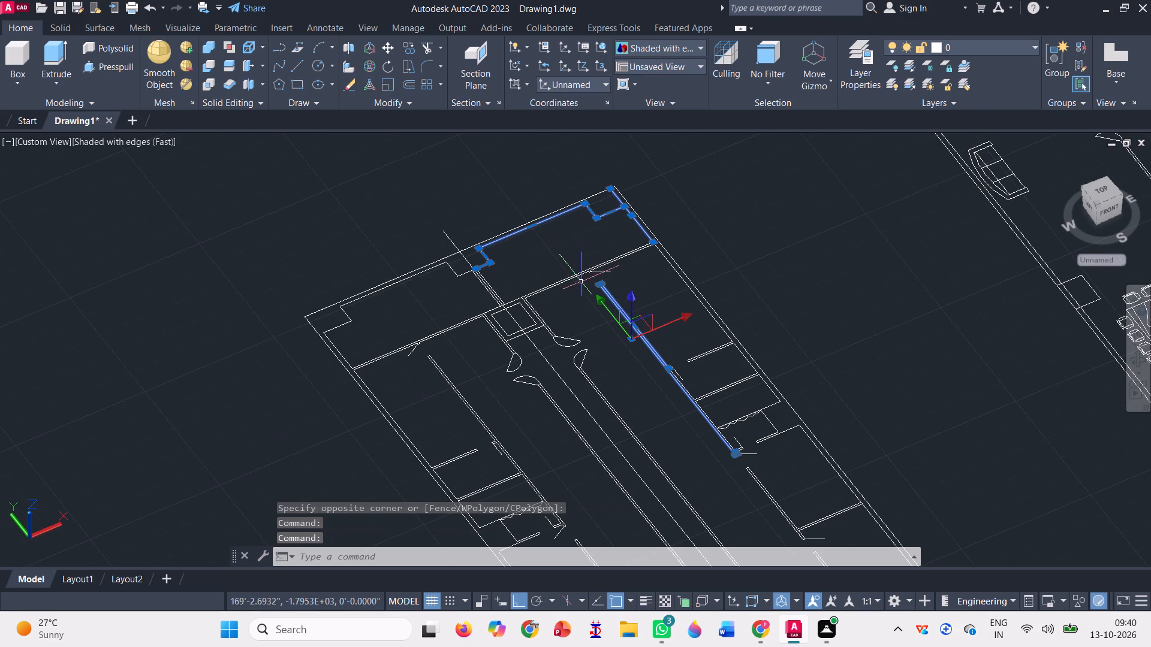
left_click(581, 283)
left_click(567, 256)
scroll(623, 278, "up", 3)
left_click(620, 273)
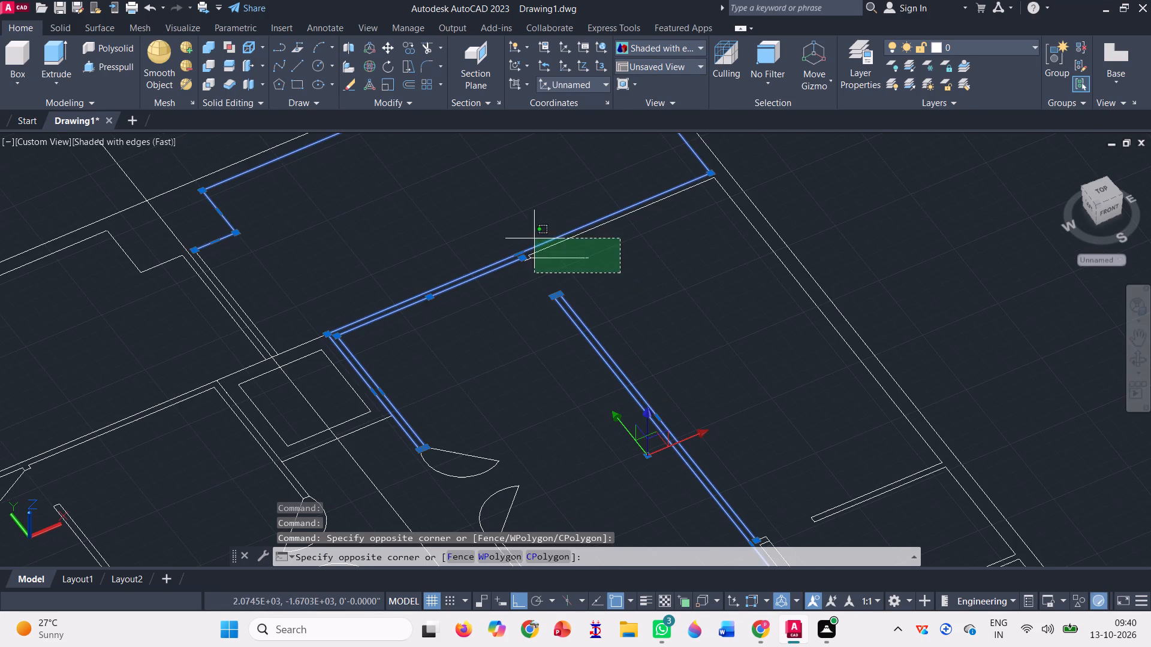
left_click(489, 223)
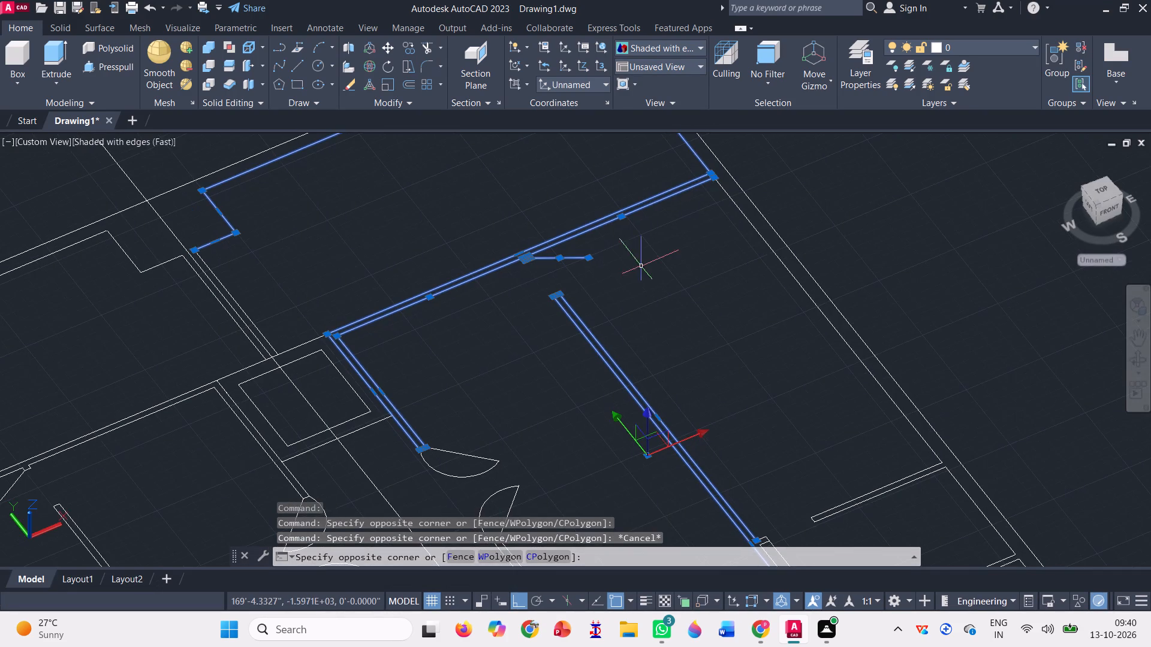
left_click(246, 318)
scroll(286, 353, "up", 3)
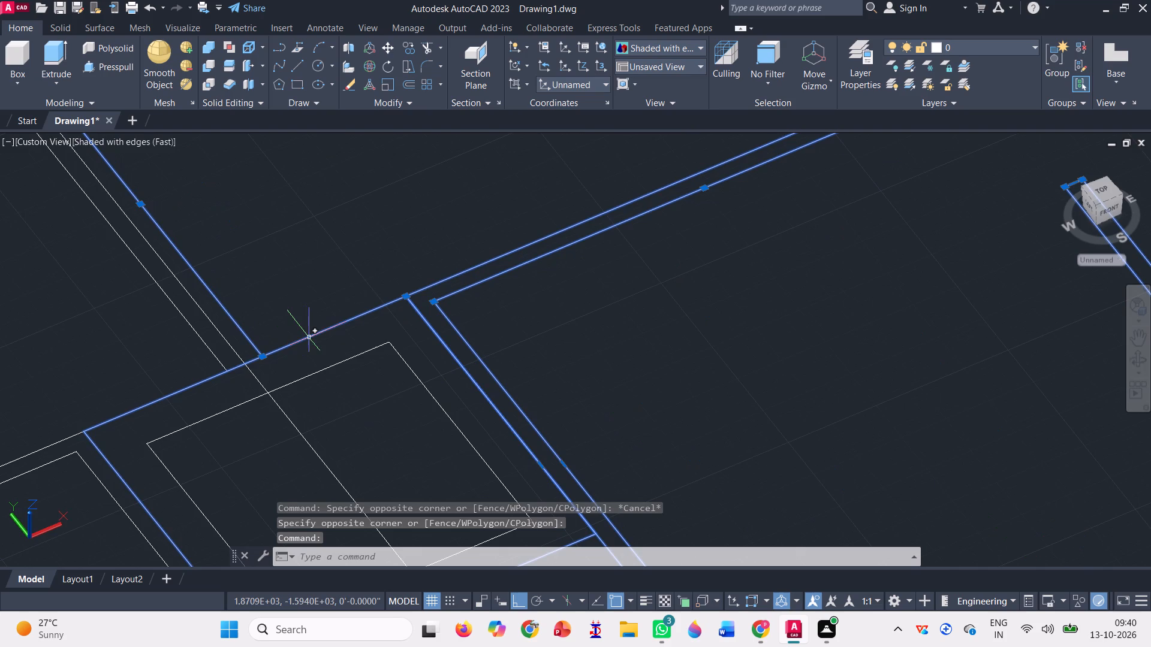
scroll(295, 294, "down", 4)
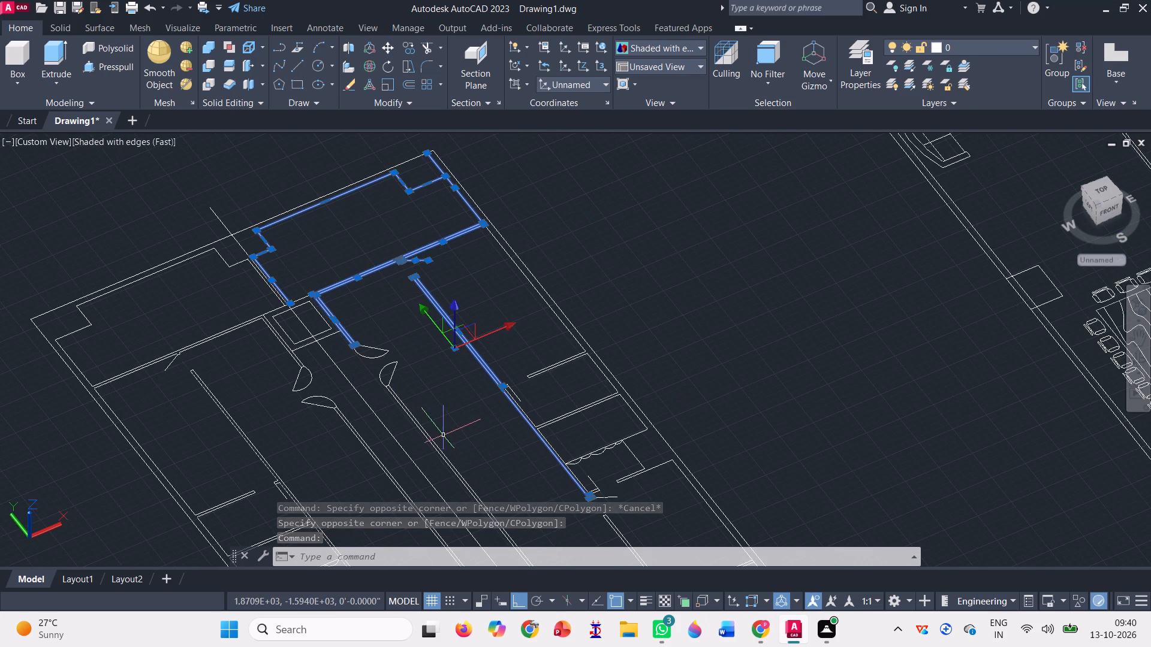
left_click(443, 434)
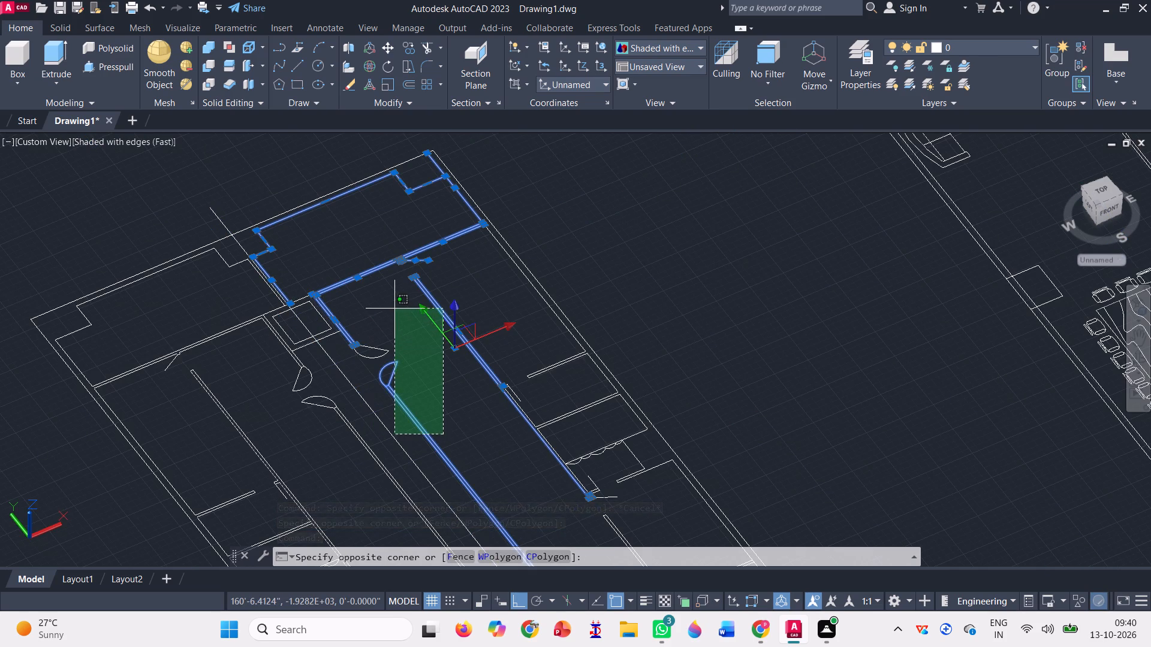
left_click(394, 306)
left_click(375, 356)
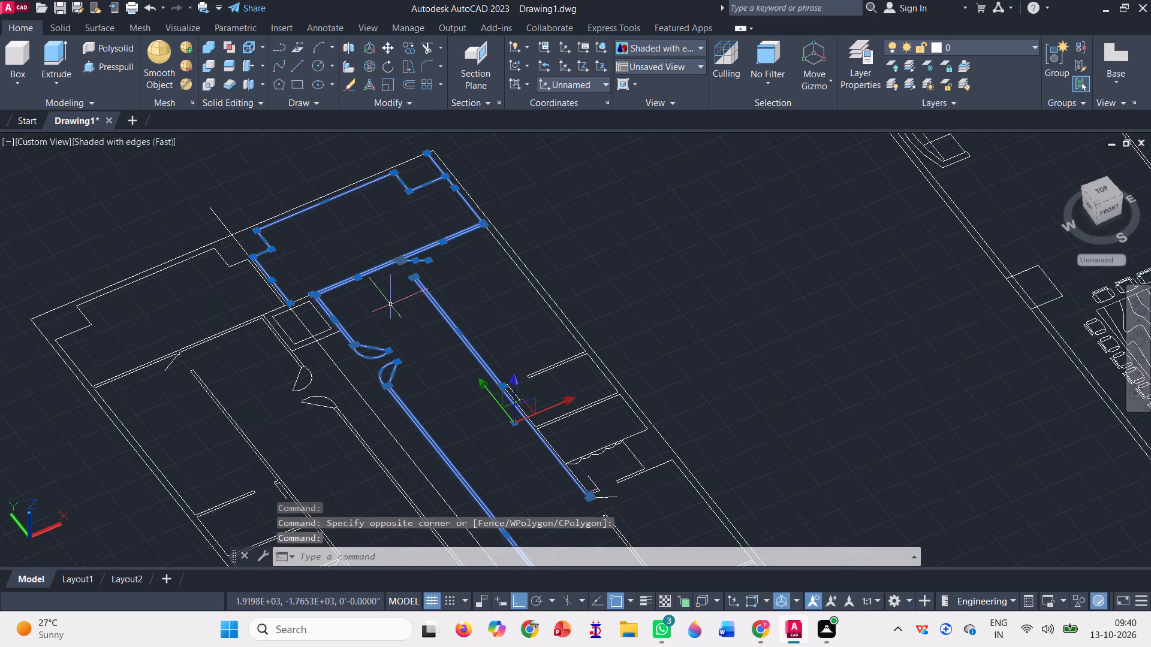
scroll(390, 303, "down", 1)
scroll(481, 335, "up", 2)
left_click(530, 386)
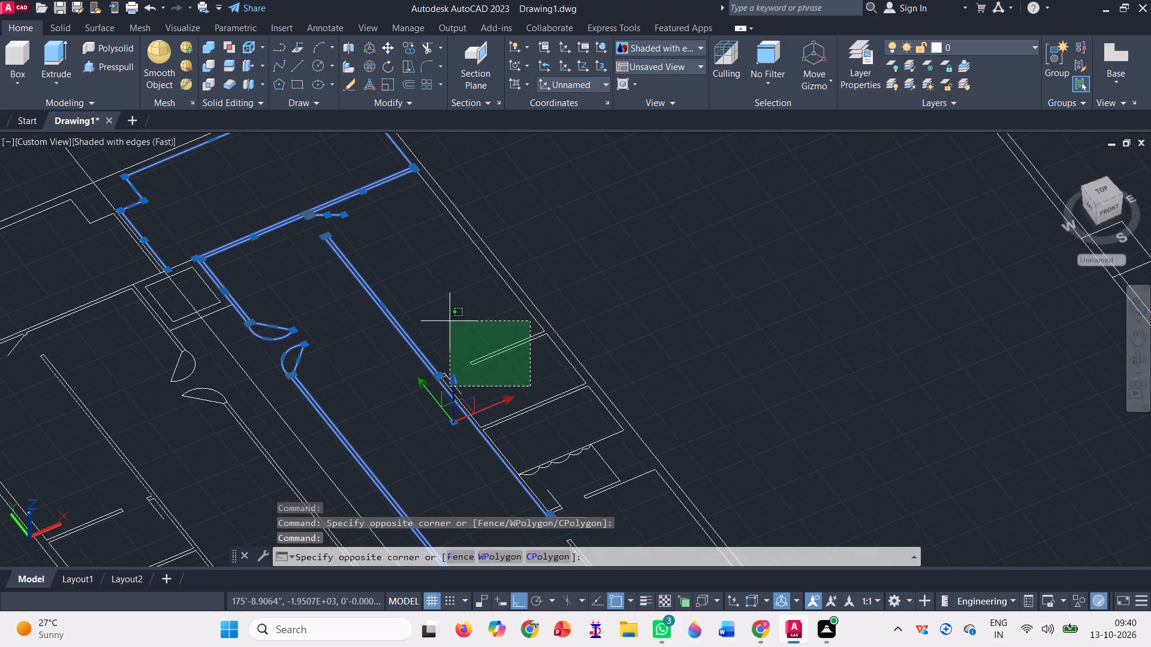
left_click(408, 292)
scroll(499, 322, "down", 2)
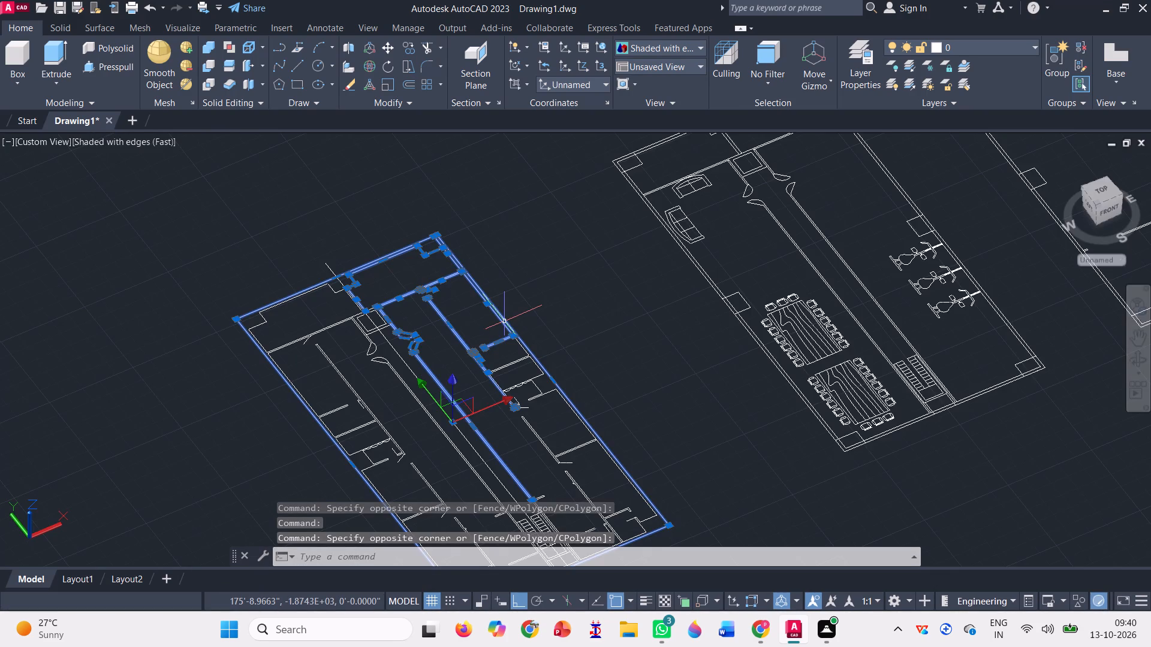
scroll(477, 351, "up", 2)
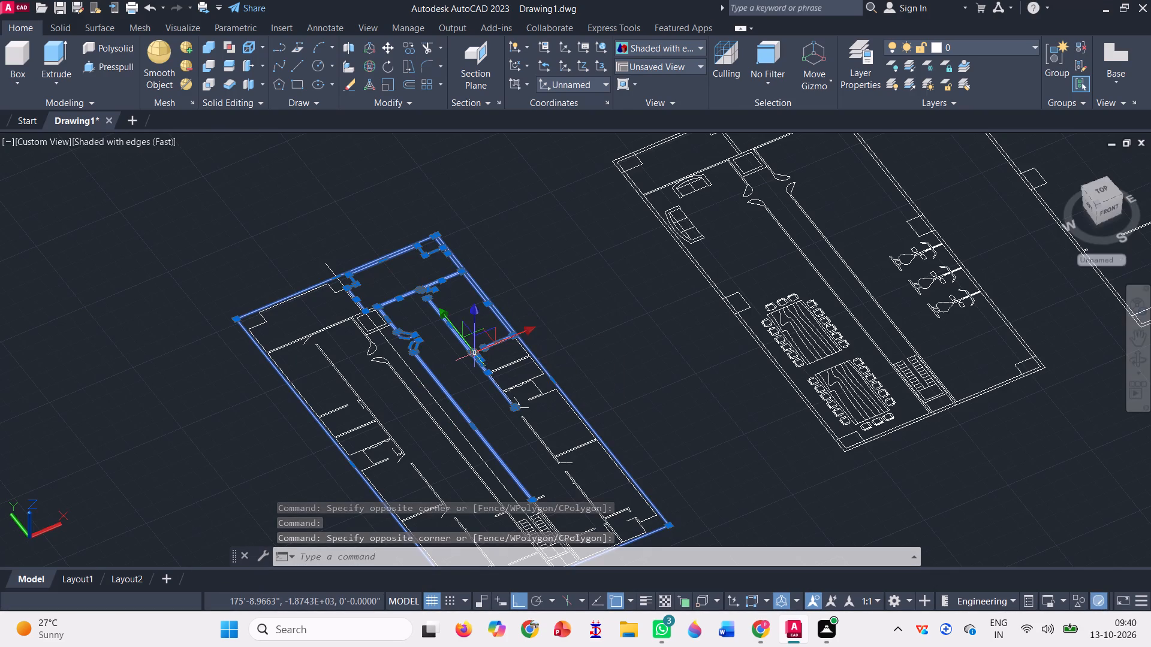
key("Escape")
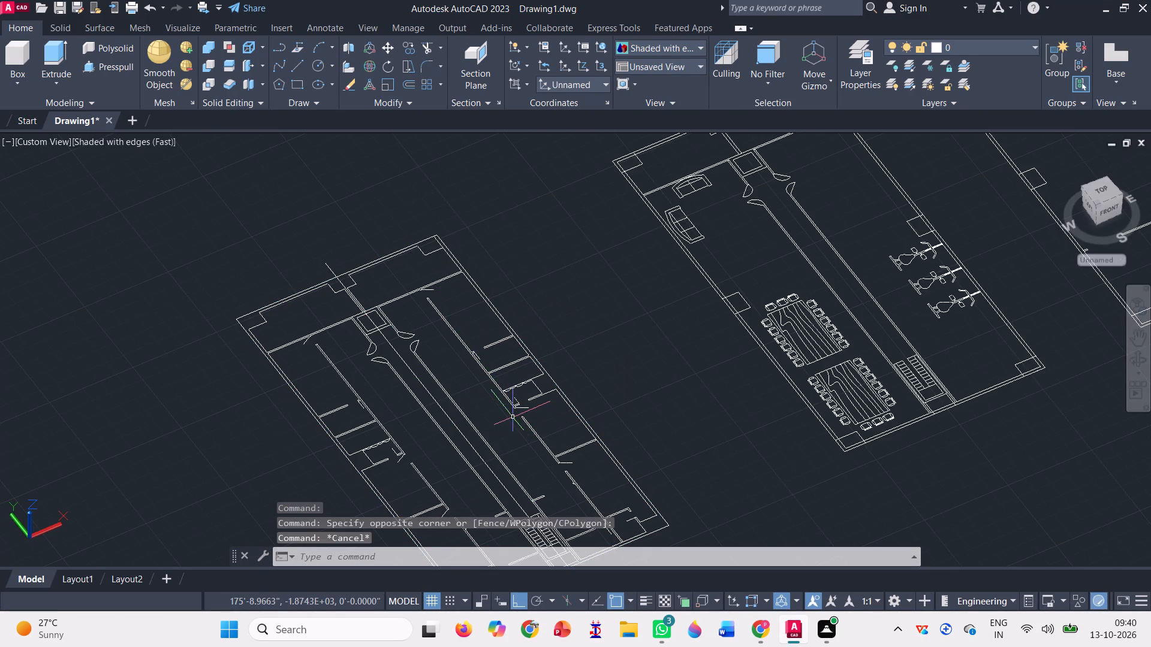
Delete the long room partition on the east half of the plan with its adjoining cross wall and wavy curtain line.
left_click(511, 413)
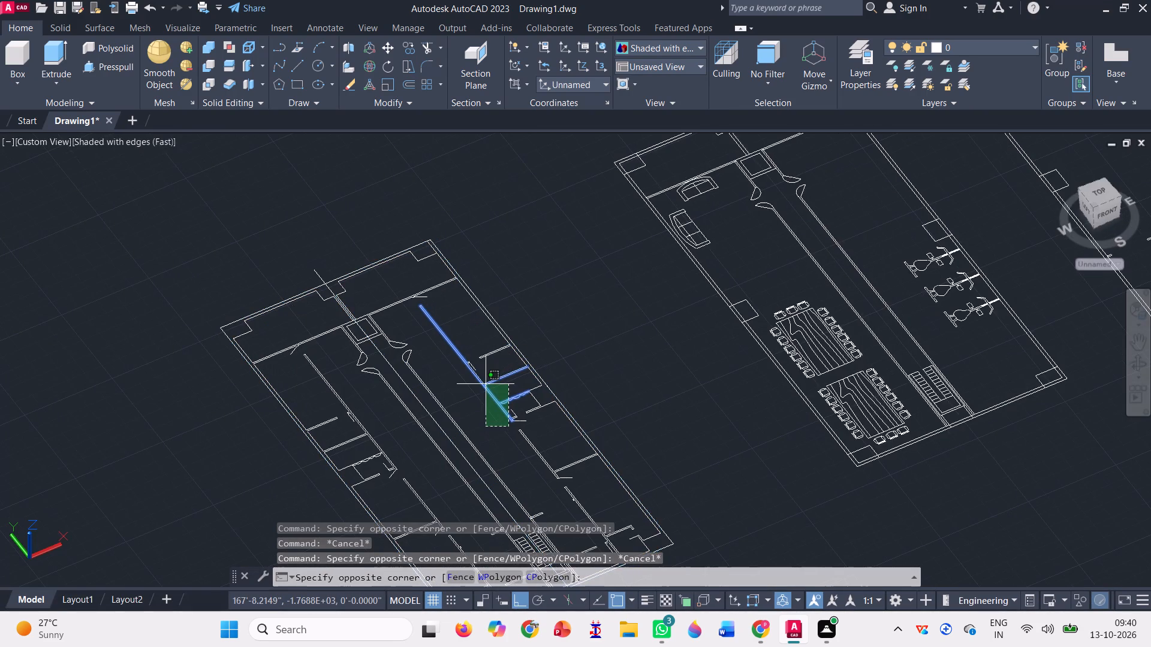
left_click(486, 382)
key("Delete")
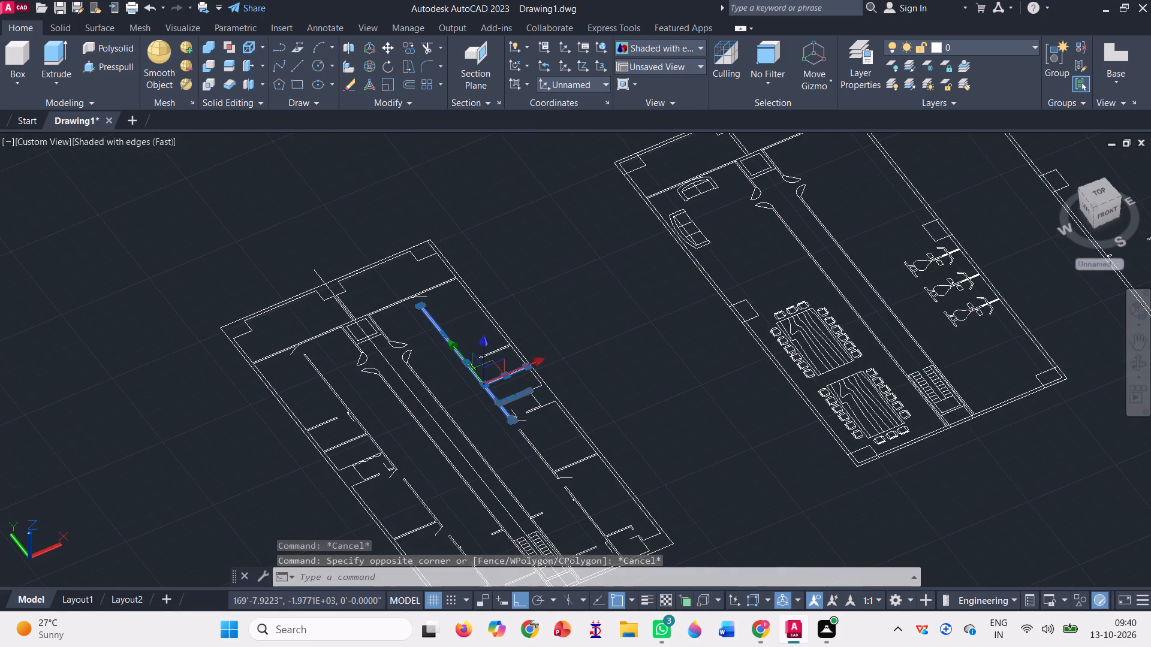
key("Delete")
Delete the double cross wall between the square shaft and the east outer wall, including its door line and the short corridor wall beside the shaft.
scroll(408, 280, "up", 2)
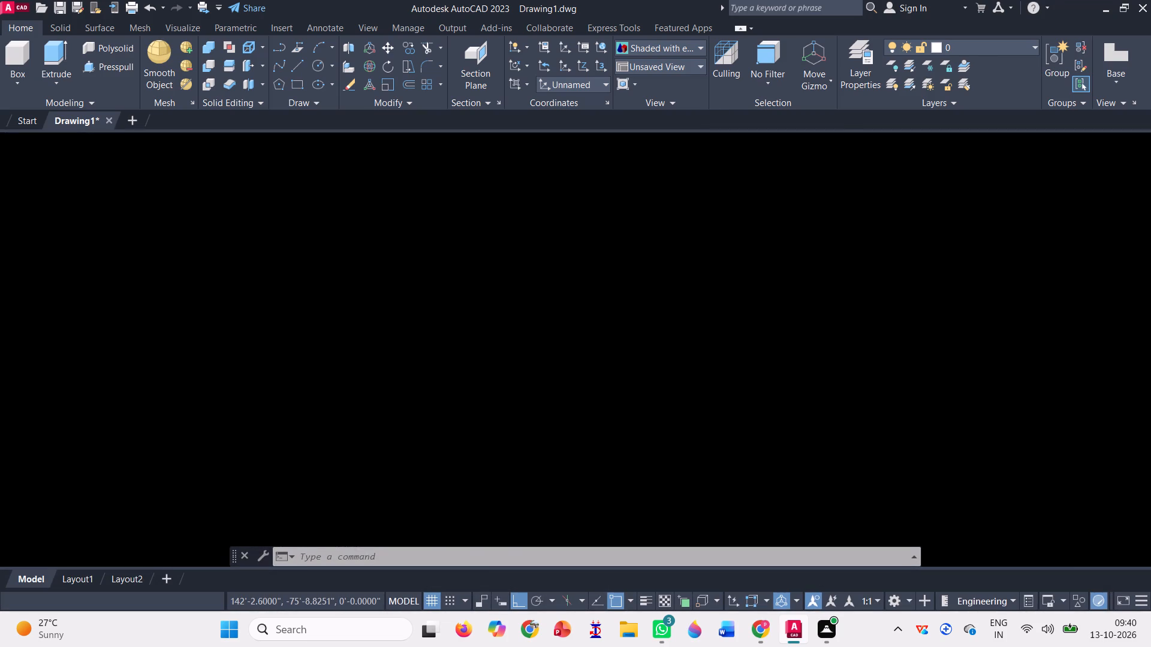
left_click(505, 367)
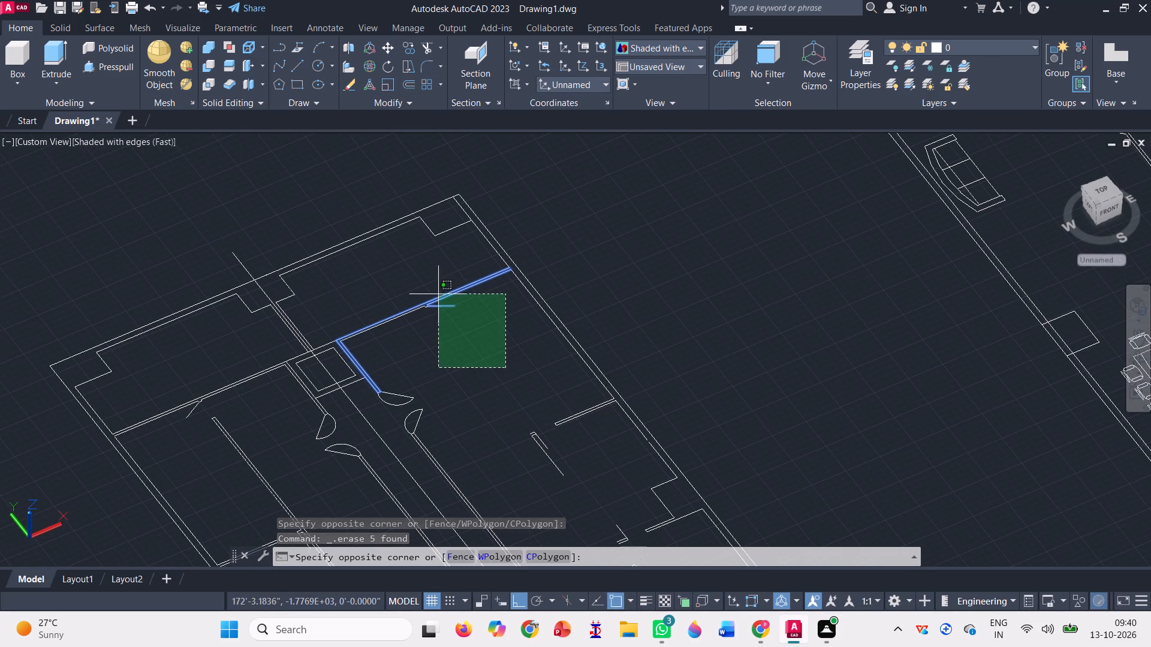
left_click(432, 289)
key("Delete")
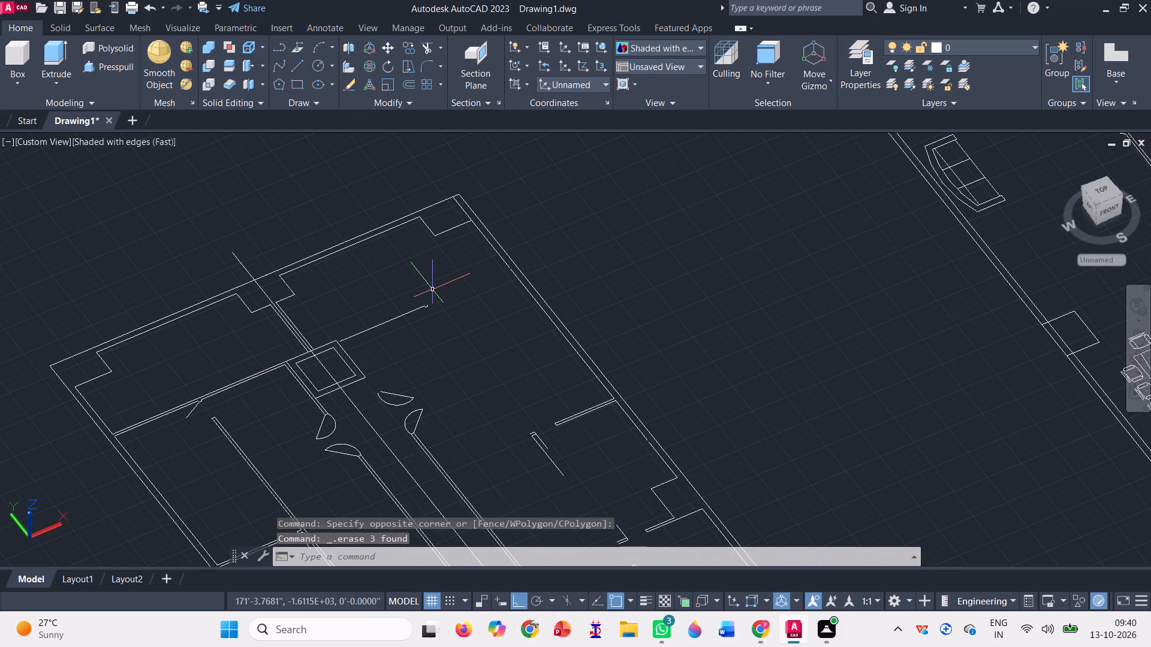
left_click(429, 343)
left_click(371, 271)
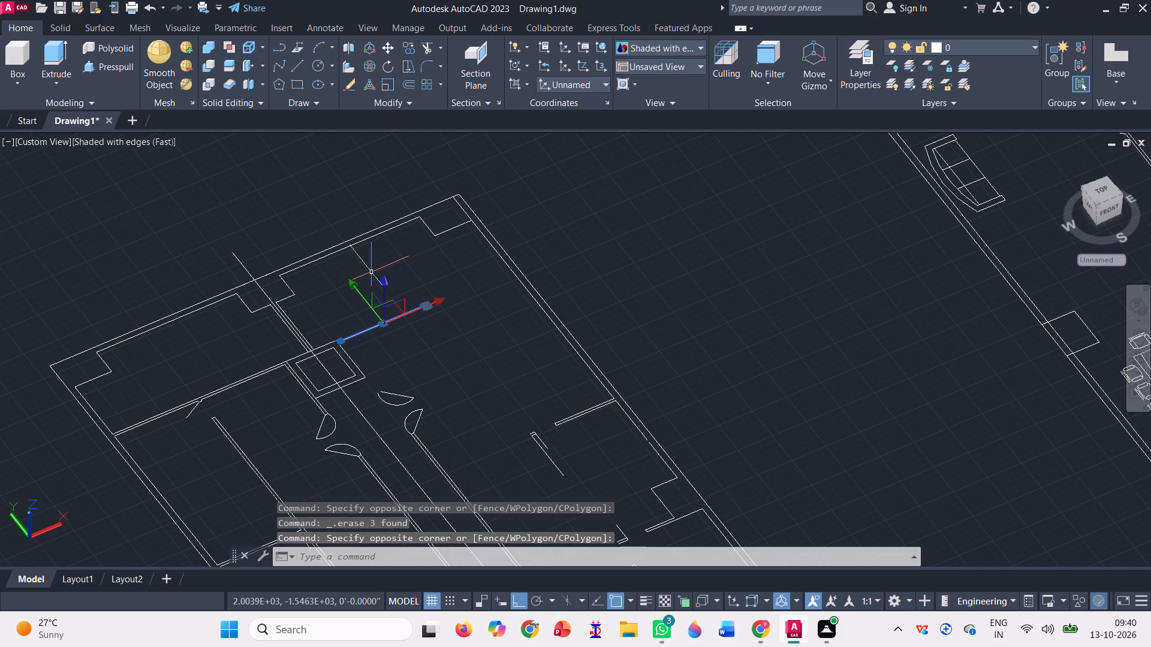
key("Delete")
Delete the long double wall along the corridor's east side and the two door swings at its shaft end.
scroll(371, 271, "down", 1)
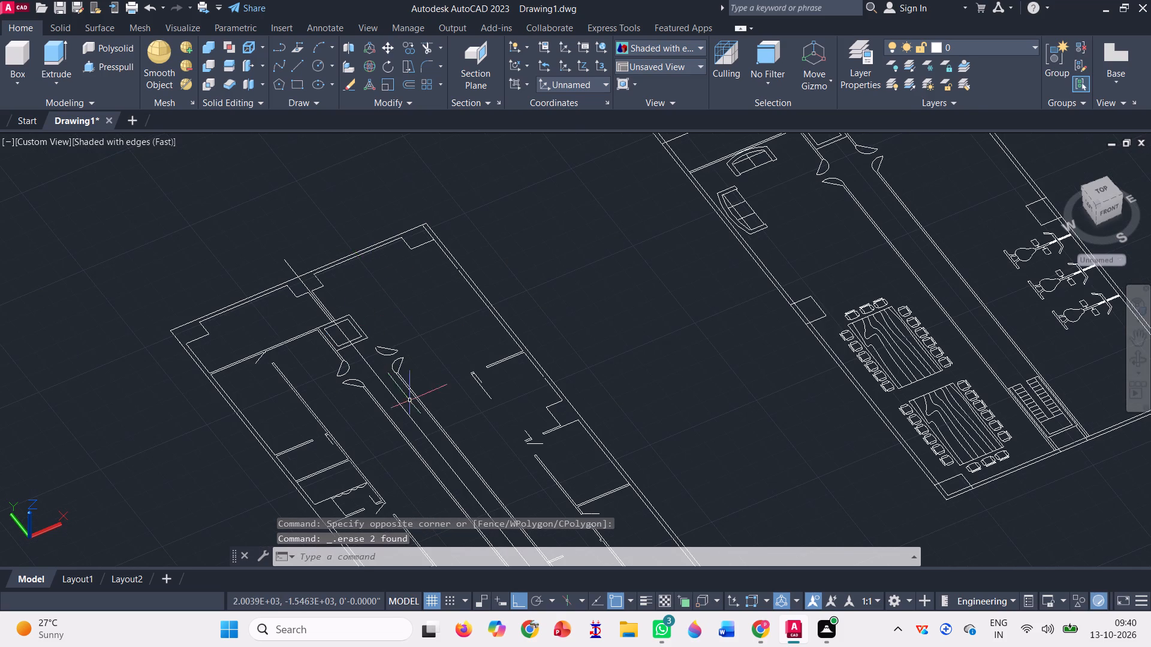
scroll(427, 427, "up", 2)
left_click(426, 377)
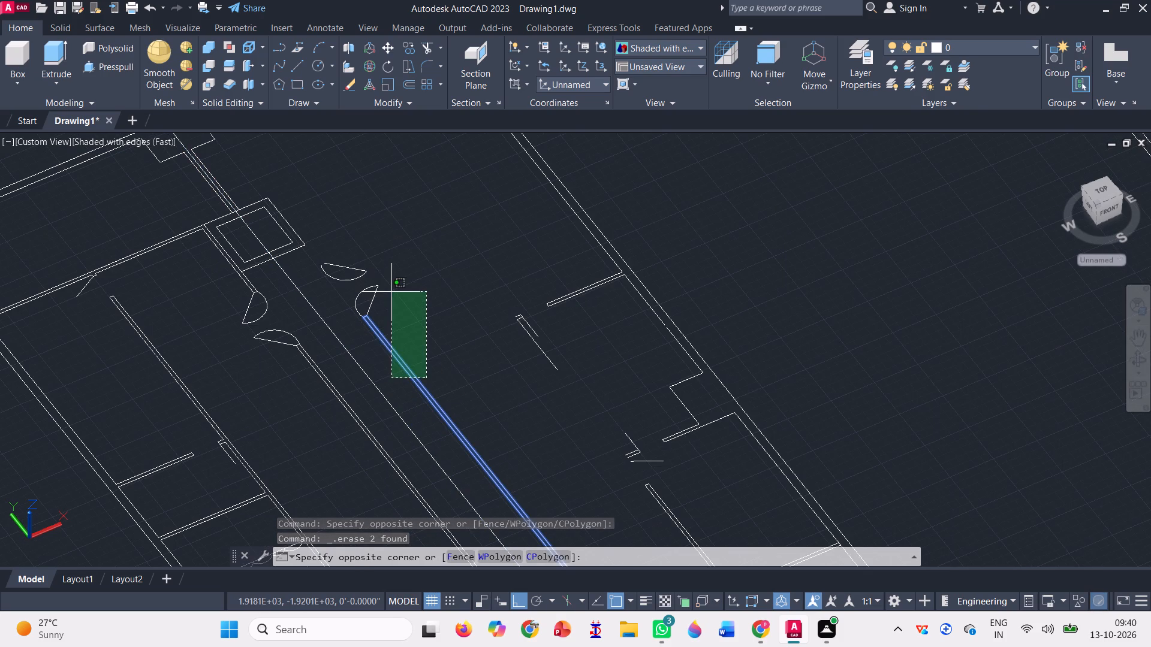
left_click(382, 264)
left_click(405, 331)
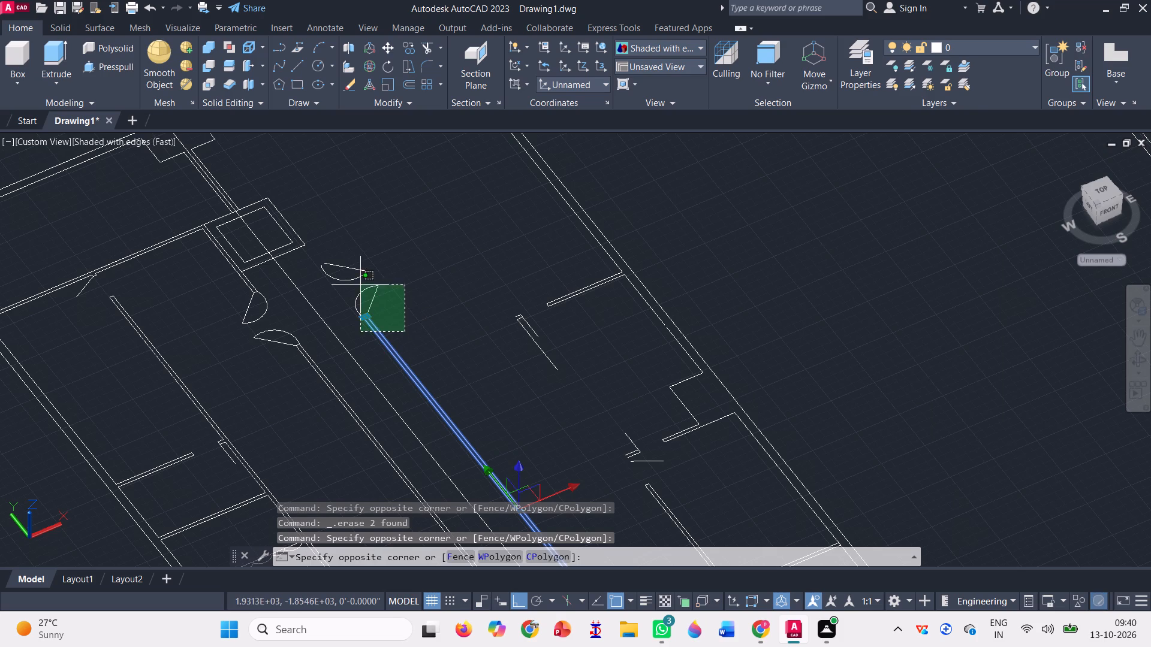
left_click(354, 241)
key("Delete")
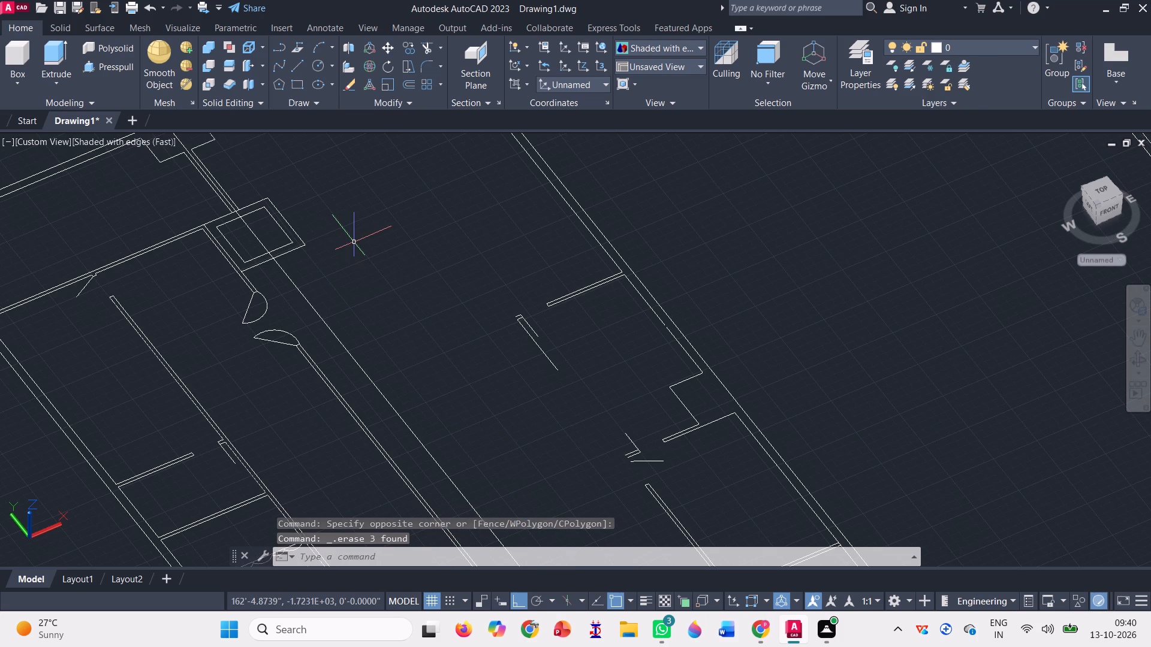
Delete the short partition stub at the east outer wall and the leftover door and jamb lines beside it.
left_click(603, 409)
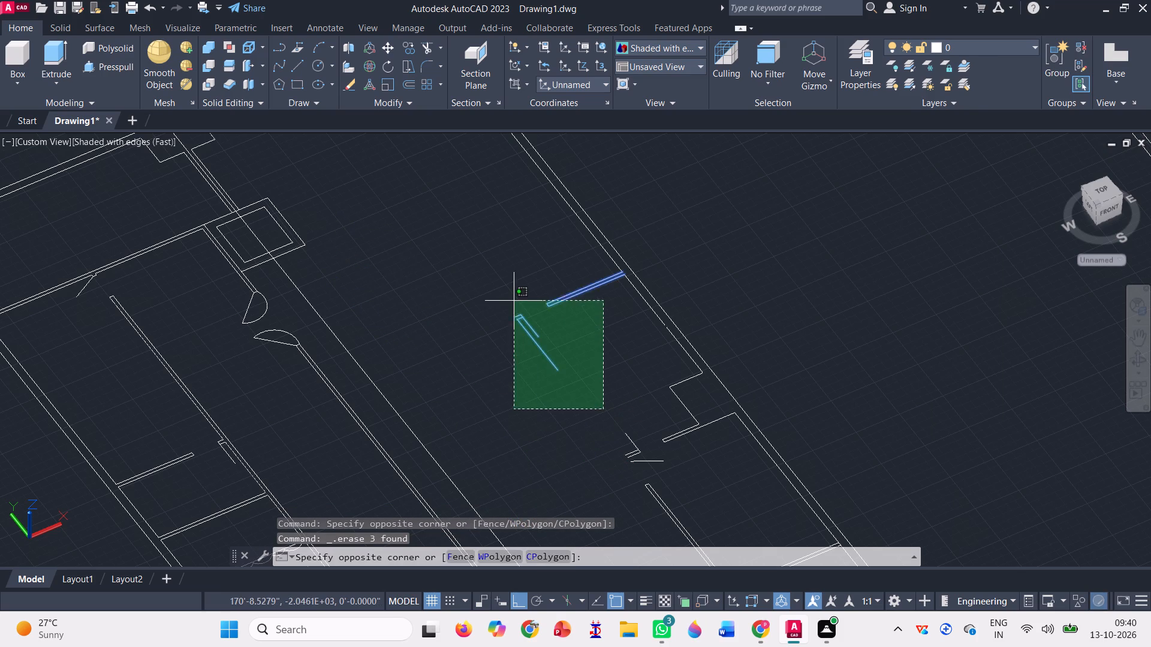
left_click(505, 282)
key("Delete")
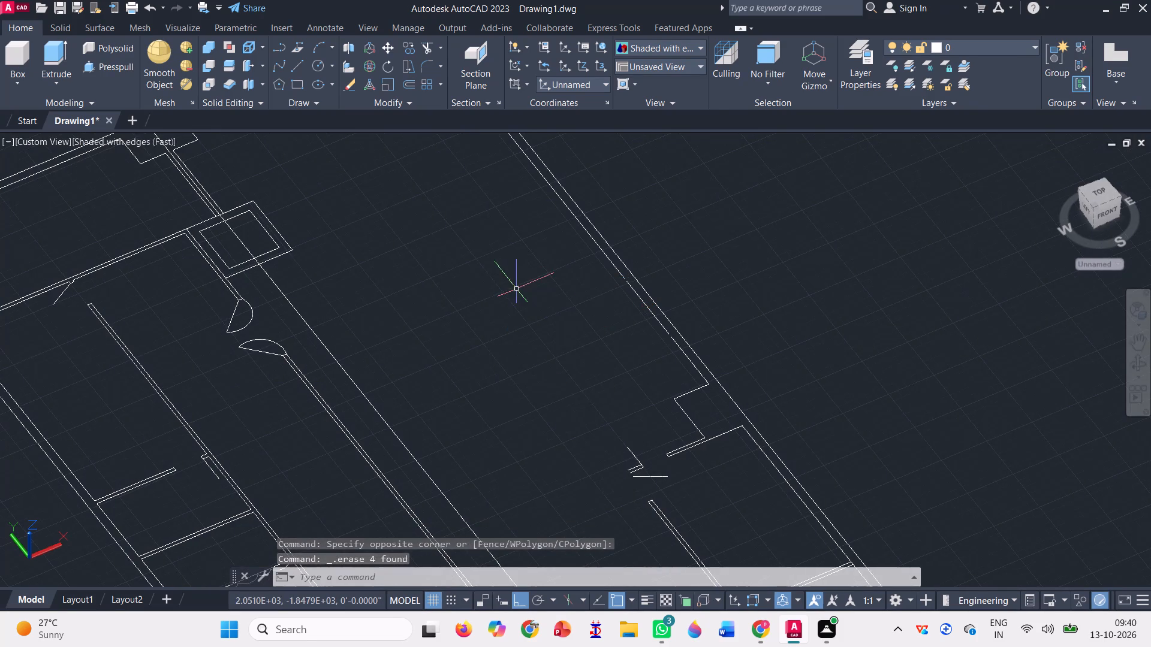
Delete the partition south of the east wall's notch with its door lines and cross wall, plus one short wall line near the southeast corner.
scroll(516, 288, "down", 2)
scroll(661, 458, "up", 1)
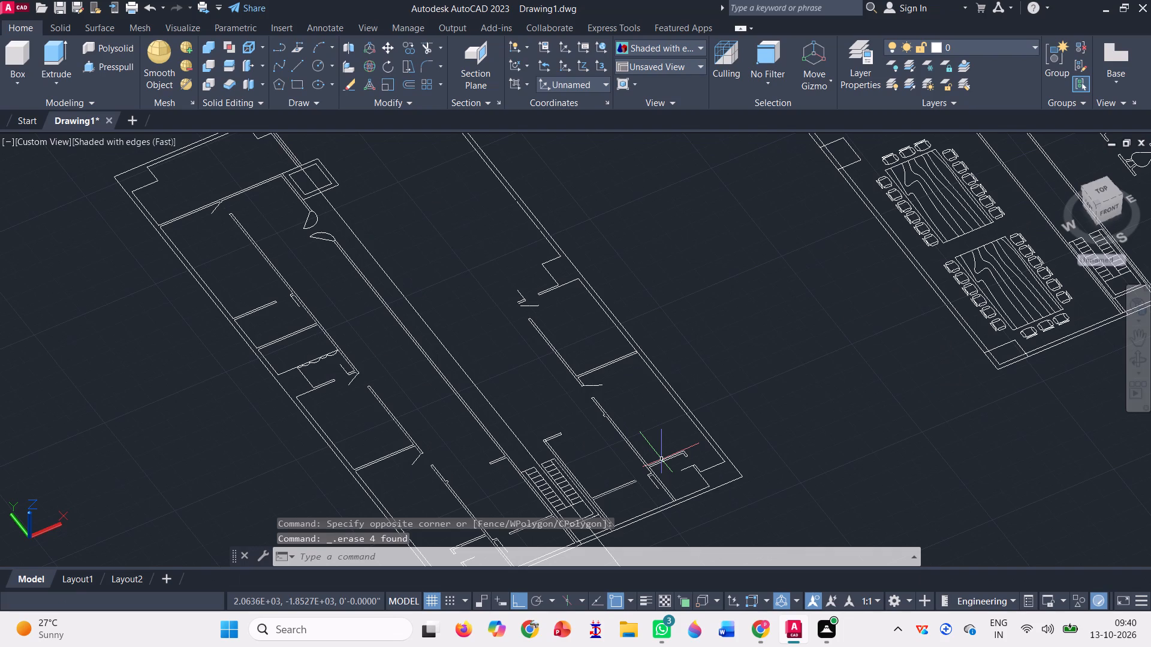
left_click(661, 458)
left_click(511, 297)
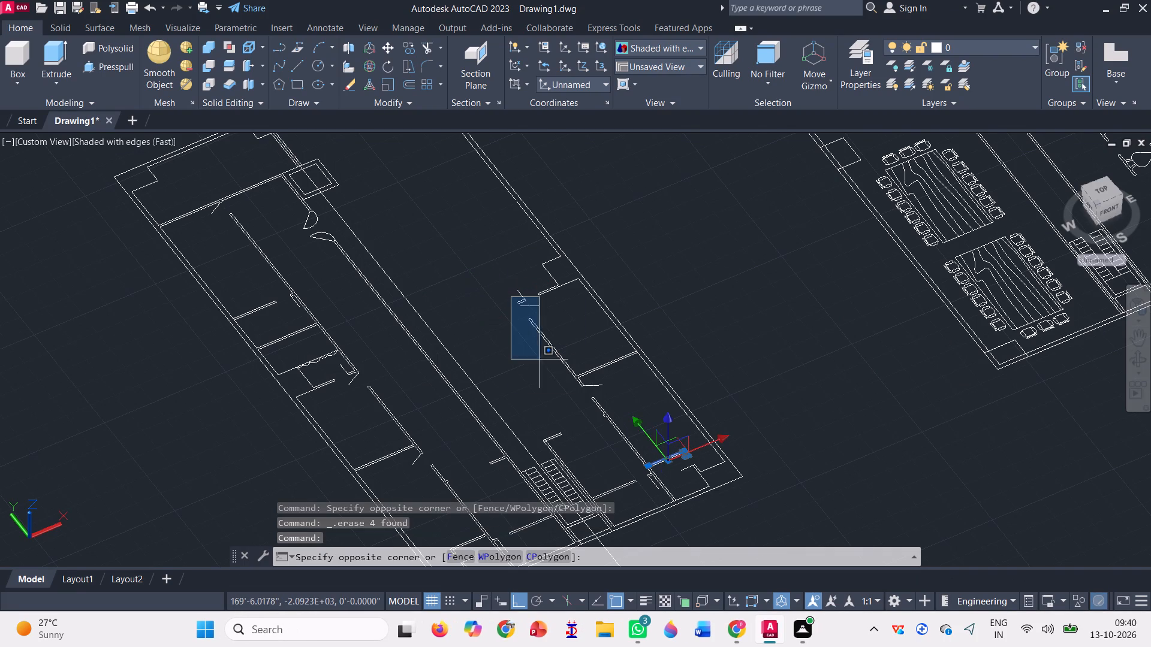
left_click(581, 384)
key("Delete")
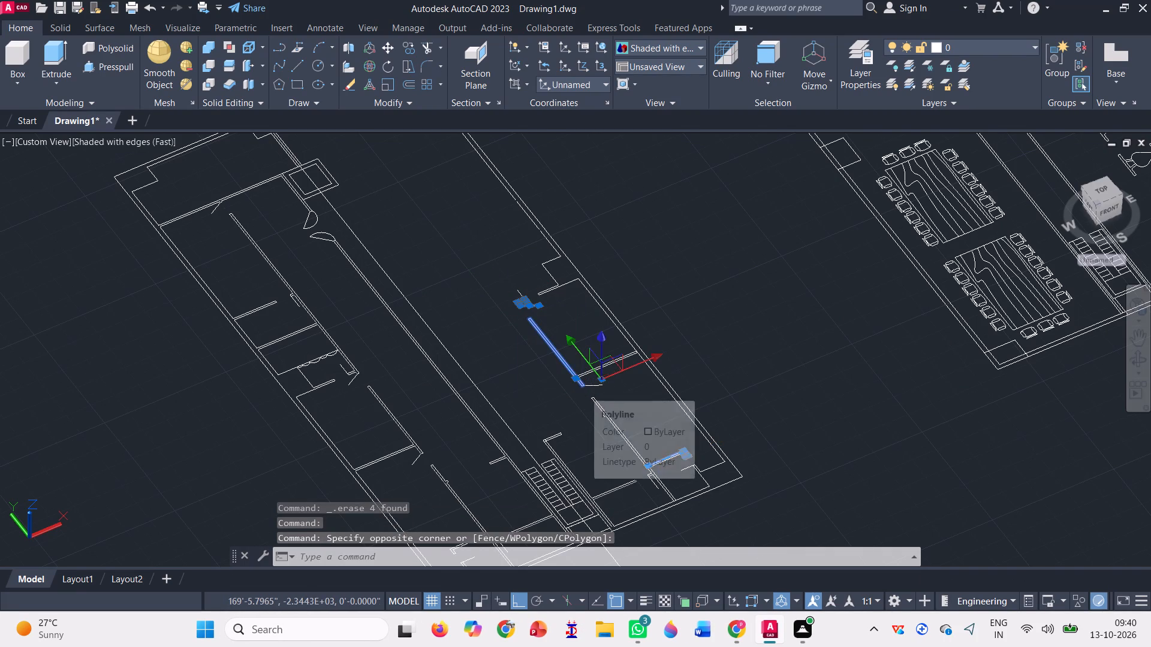
left_click(613, 401)
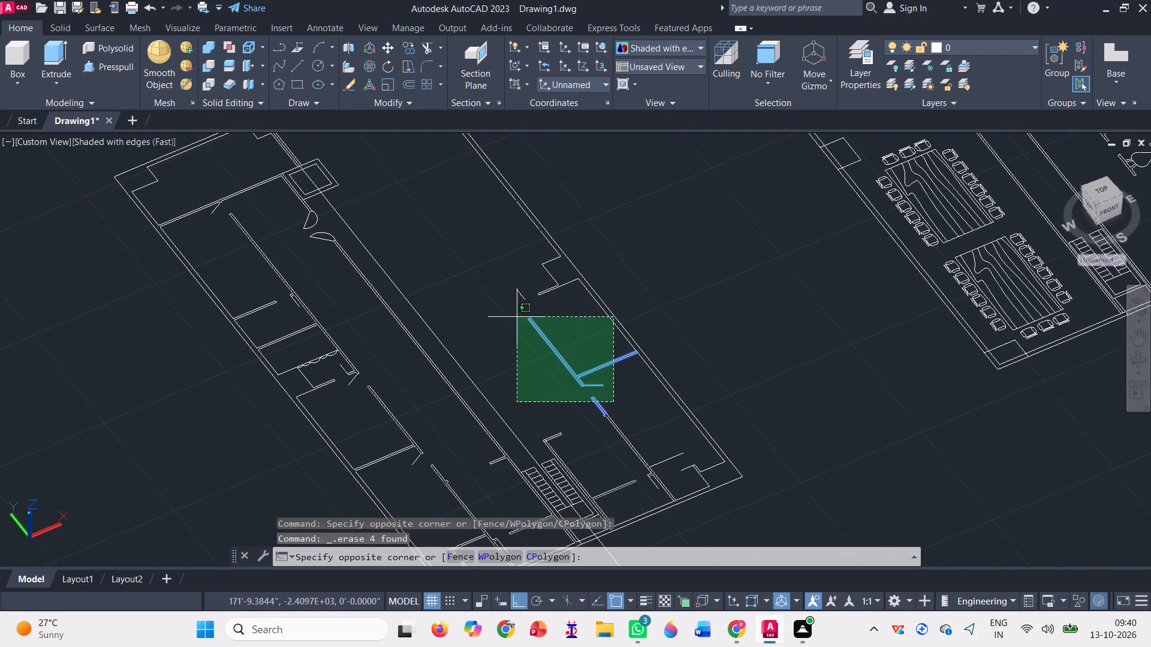
left_click(527, 352)
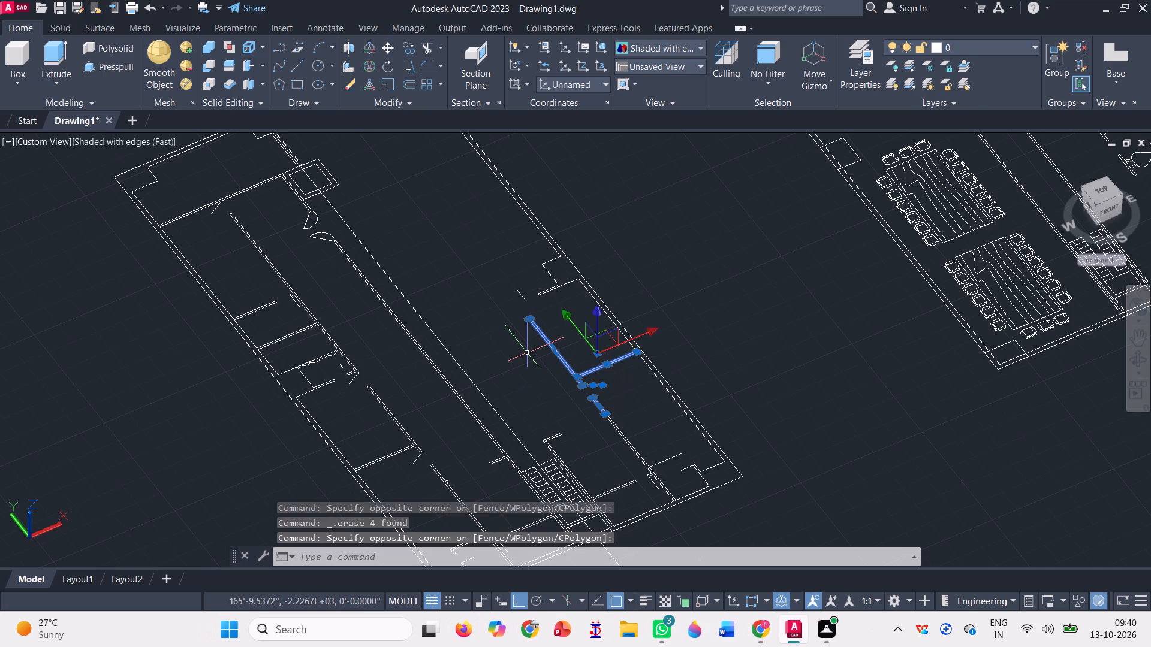
key("Delete")
Delete the notch outline on the east outer wall together with its short wall stub and the leftover door line.
scroll(524, 283, "up", 1)
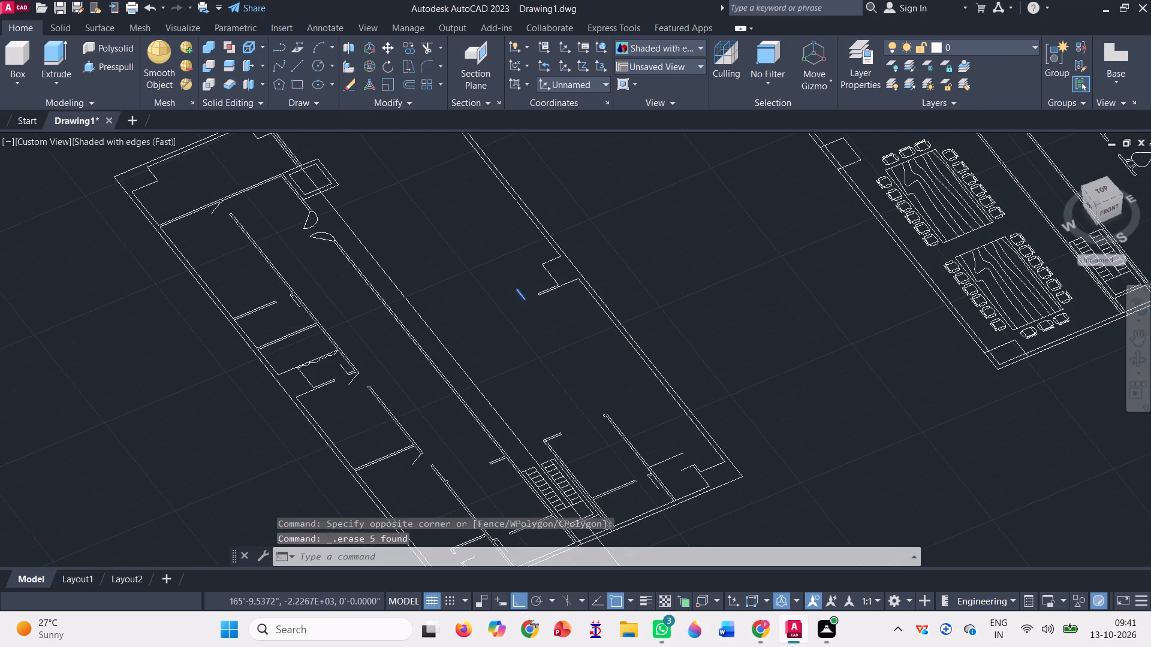
scroll(526, 282, "up", 2)
left_click(656, 355)
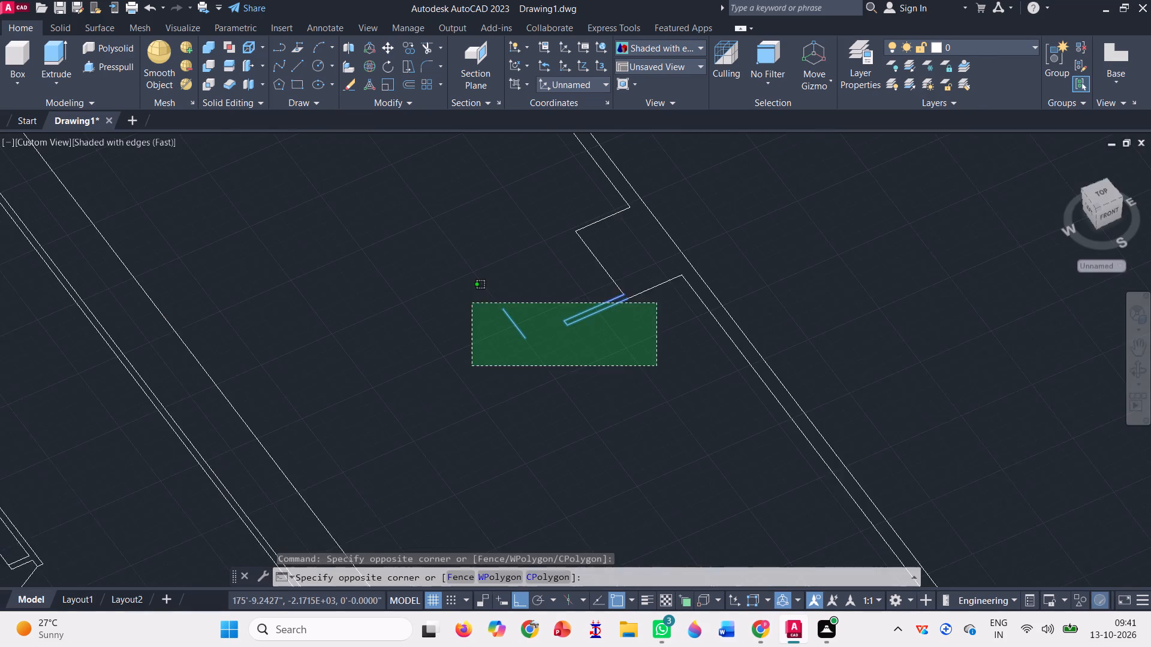
left_click(472, 292)
key("Delete")
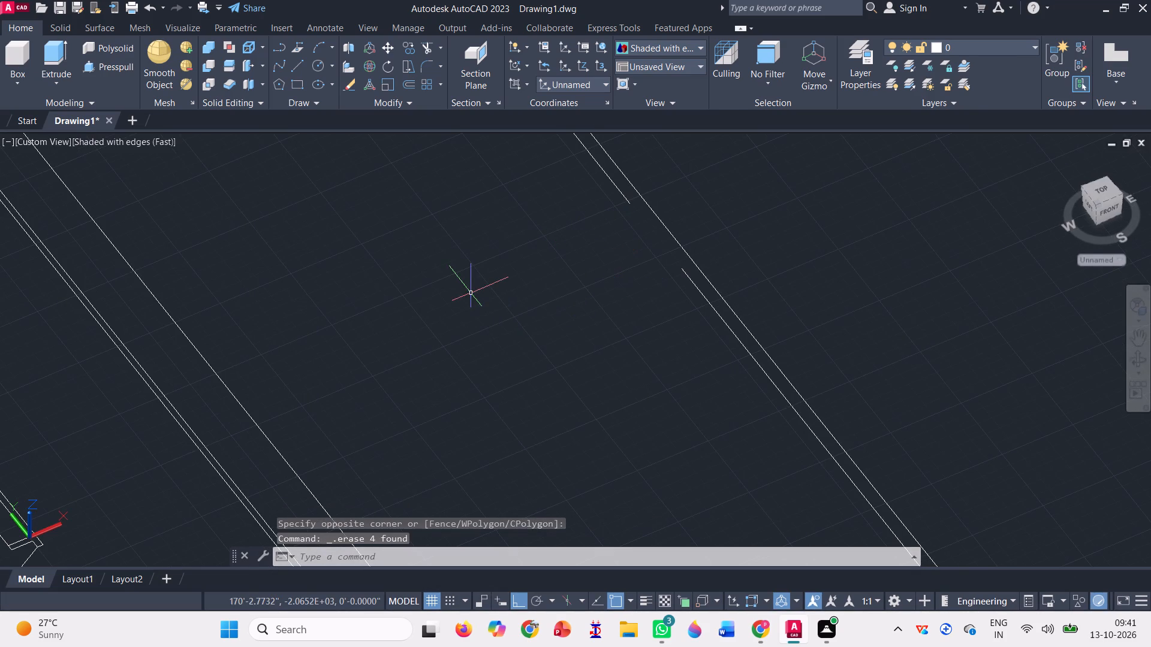
Delete the L-shaped double wall east of the staircase, its cross wall, and the long southeast room partition with its adjoining door and wall lines.
scroll(459, 247, "down", 3)
scroll(484, 395, "up", 2)
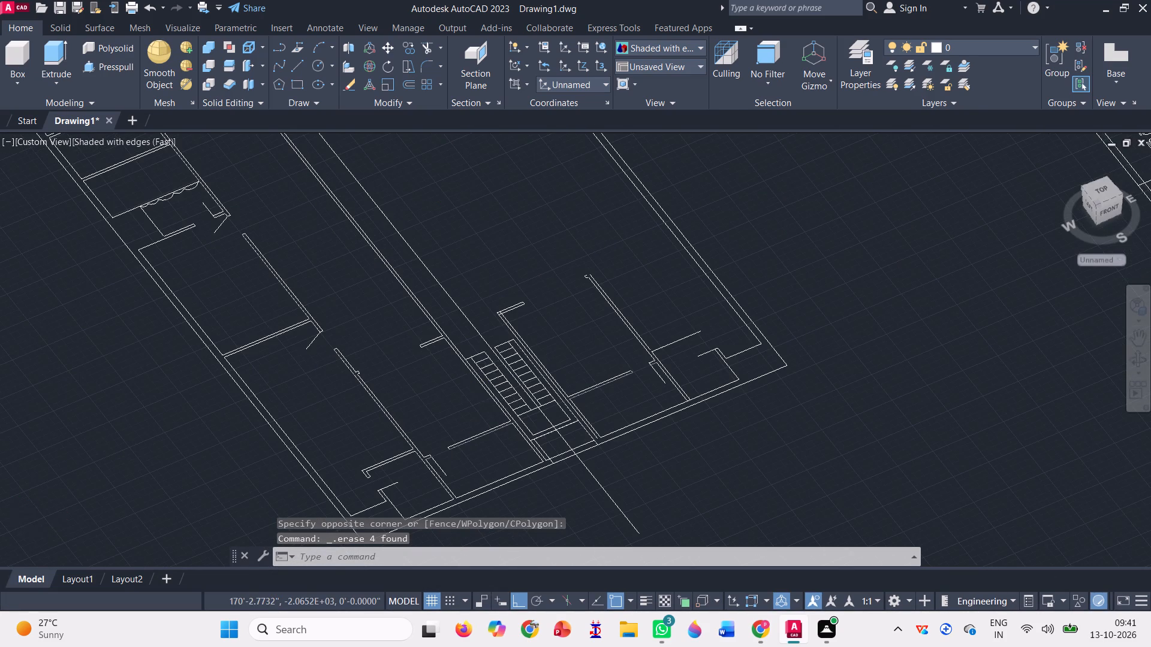
scroll(495, 301, "up", 3)
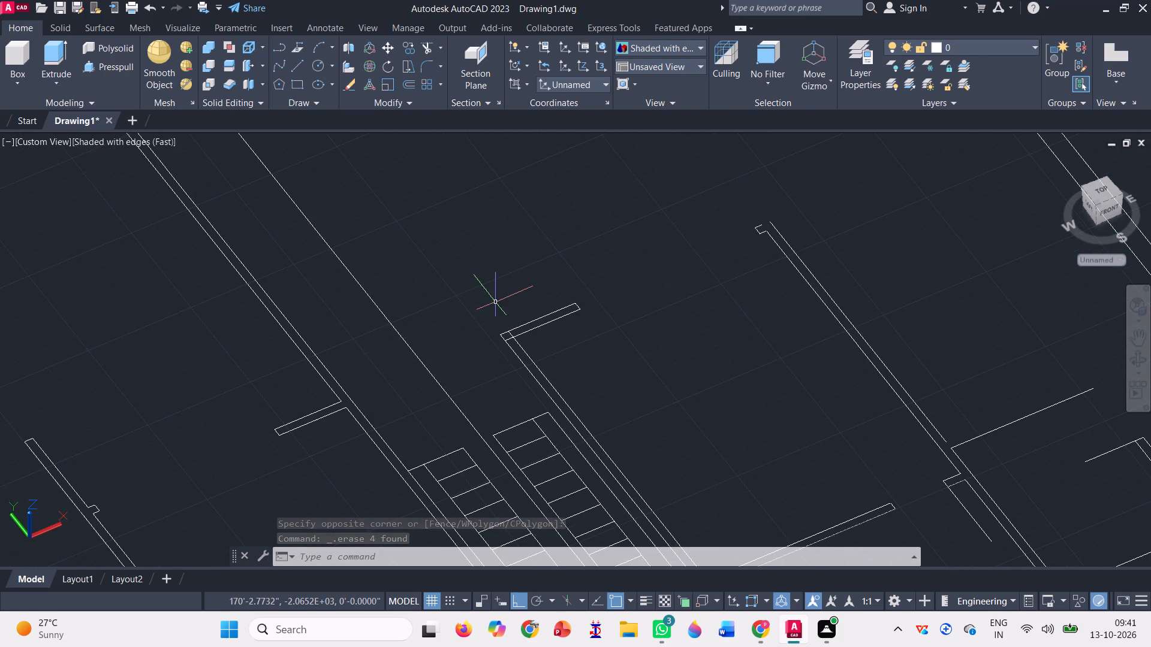
left_click(477, 323)
left_click(590, 354)
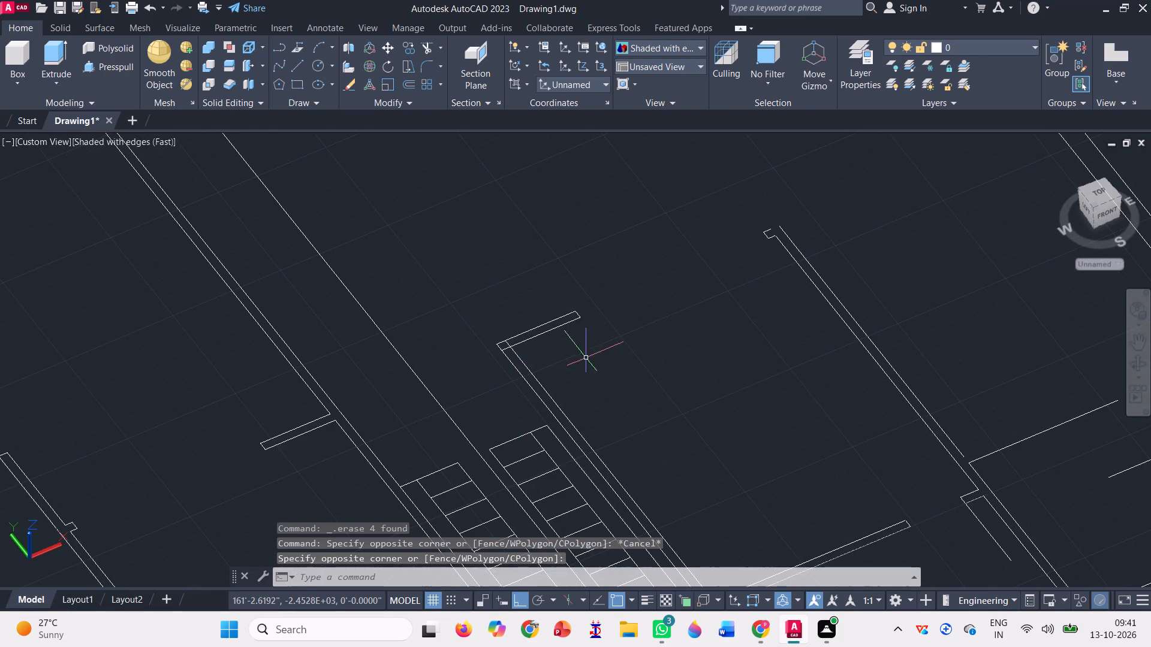
left_click(583, 372)
left_click(475, 325)
scroll(495, 271, "down", 2)
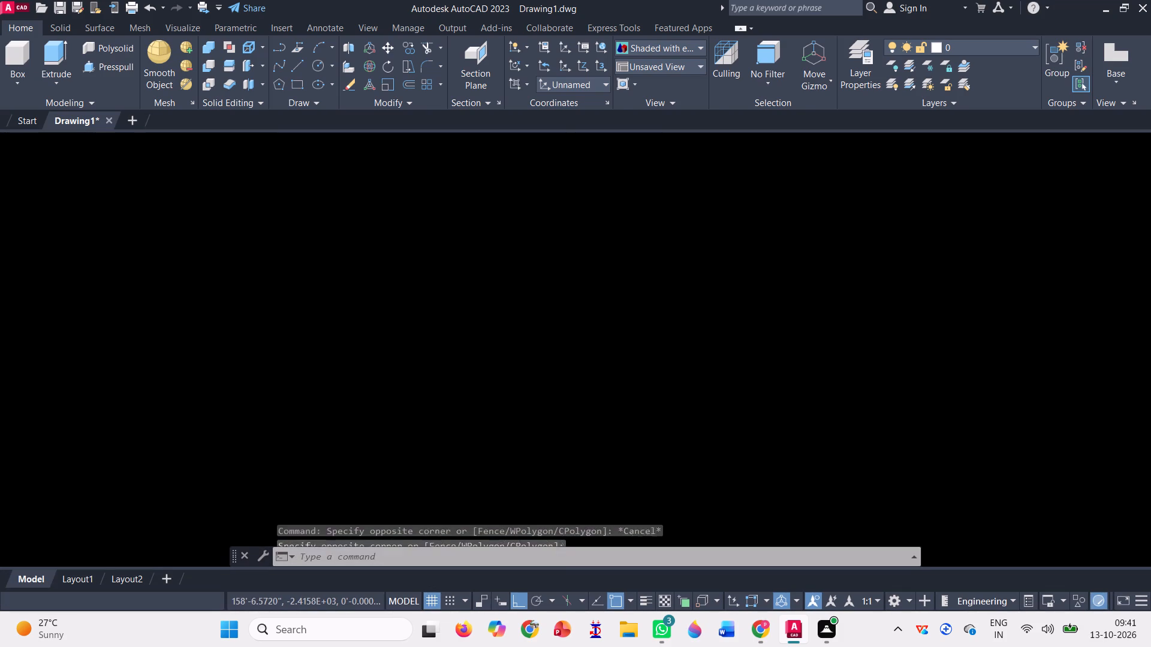
scroll(670, 363, "up", 1)
left_click(662, 362)
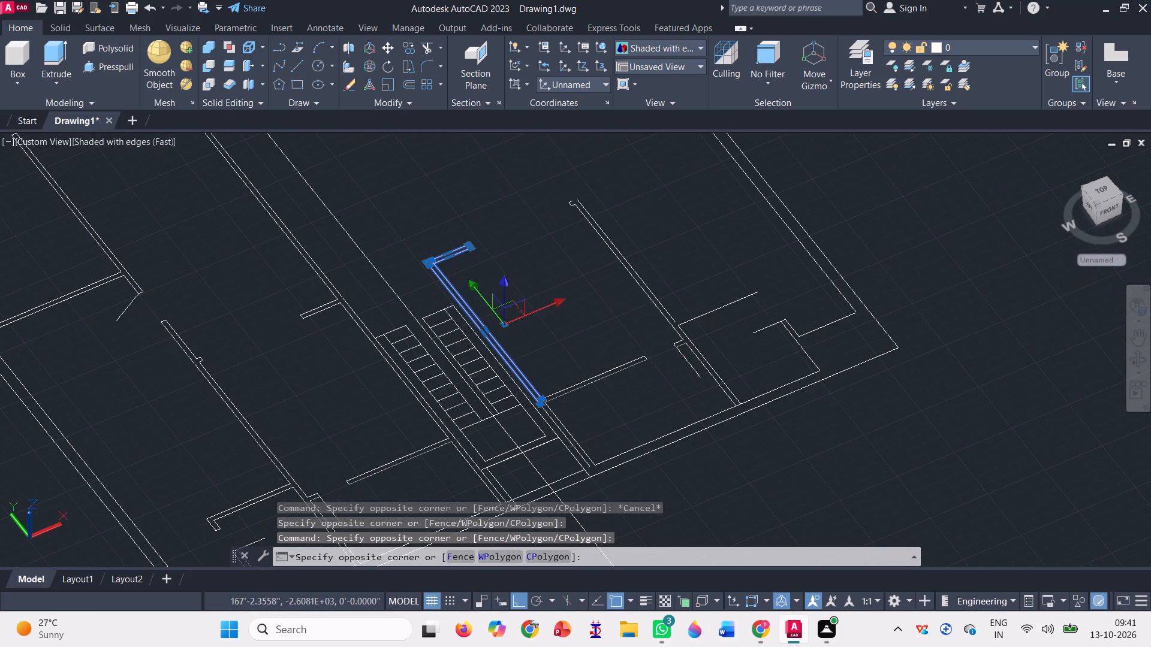
left_click(586, 376)
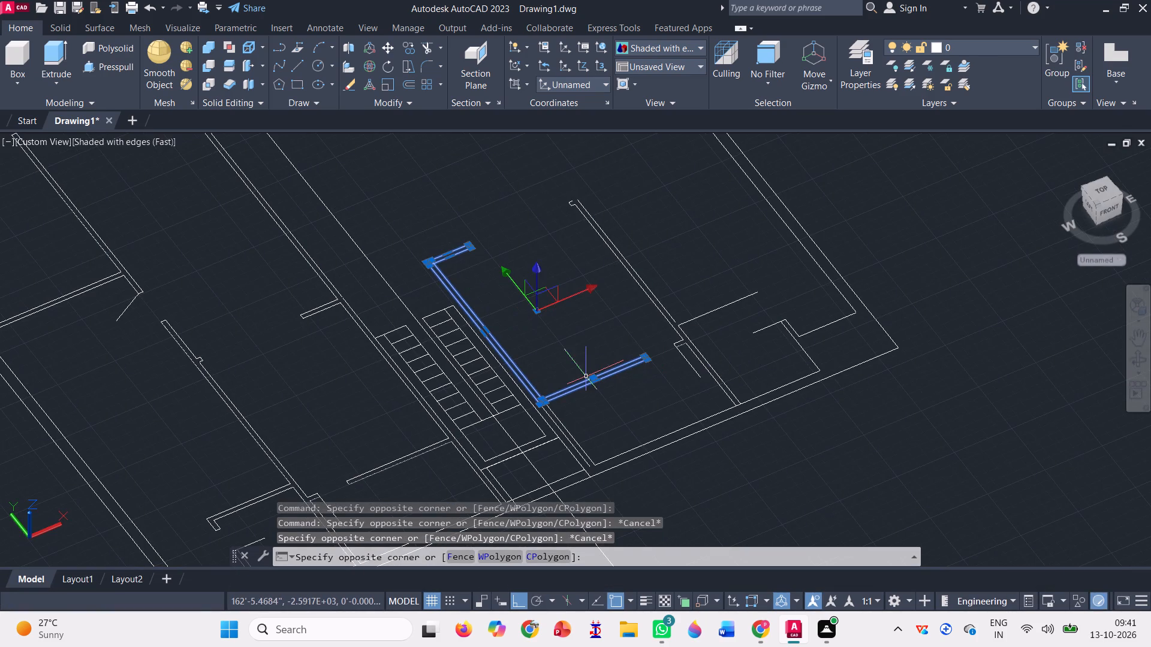
left_click(740, 346)
left_click(590, 274)
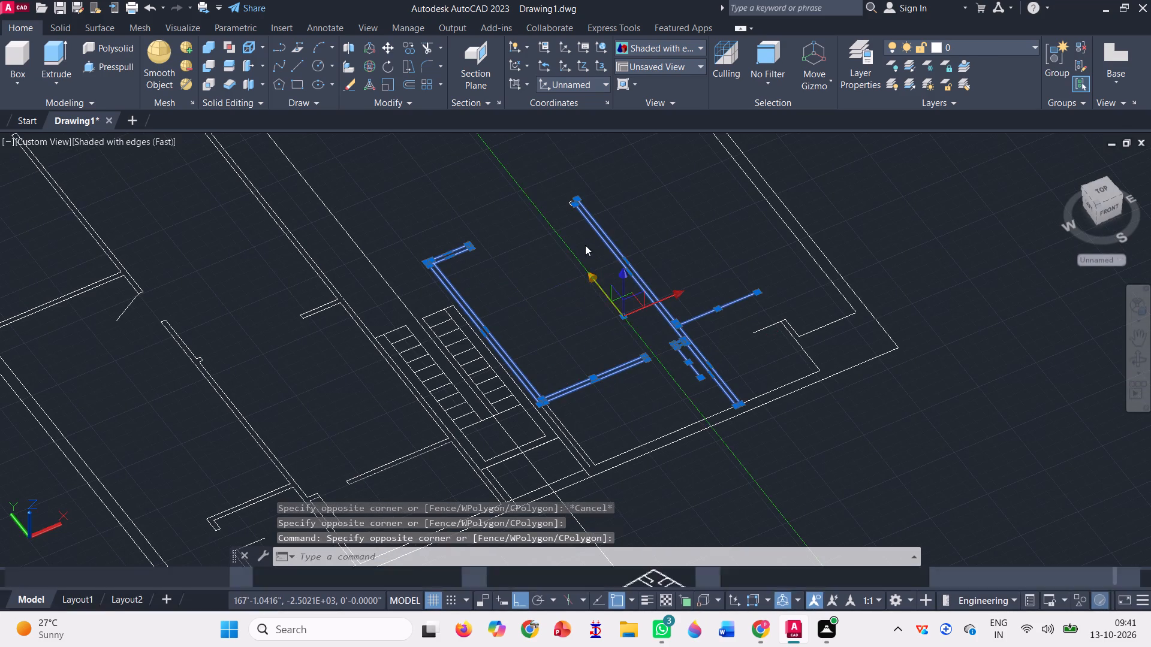
scroll(590, 214, "up", 3)
scroll(631, 304, "down", 2)
scroll(608, 223, "up", 4)
left_click(608, 319)
left_click(558, 202)
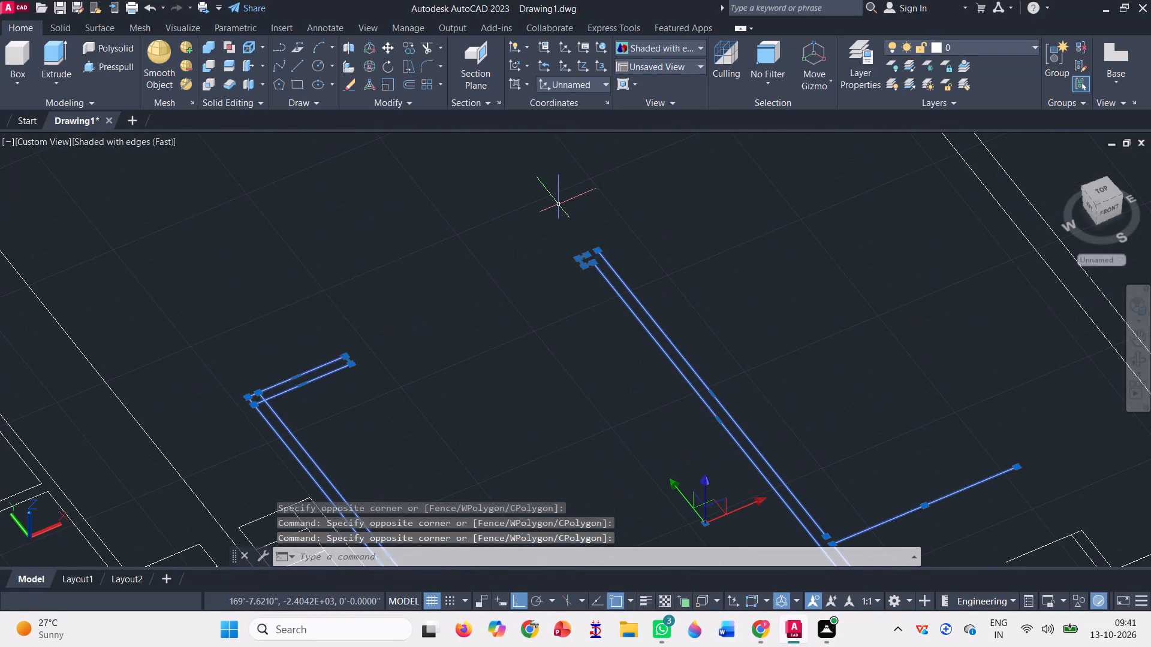
key("Delete")
Delete the notch outline at the southeast corner and the remaining short double wall between the staircase and the south outer wall.
scroll(540, 158, "down", 3)
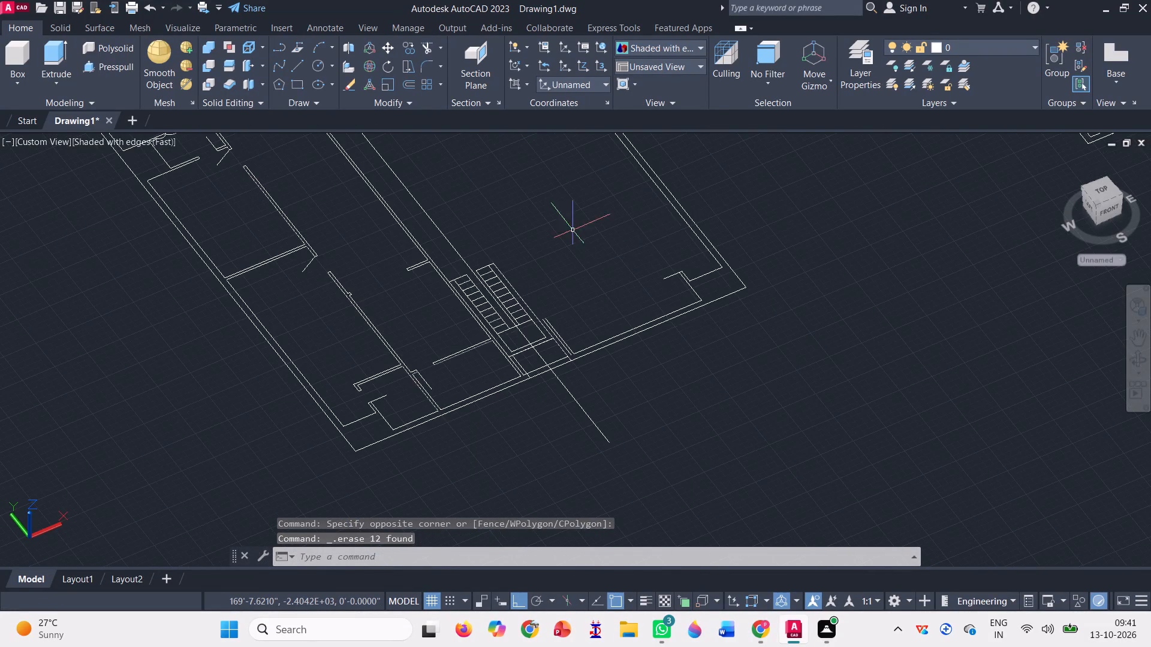
scroll(703, 240, "up", 3)
left_click(725, 360)
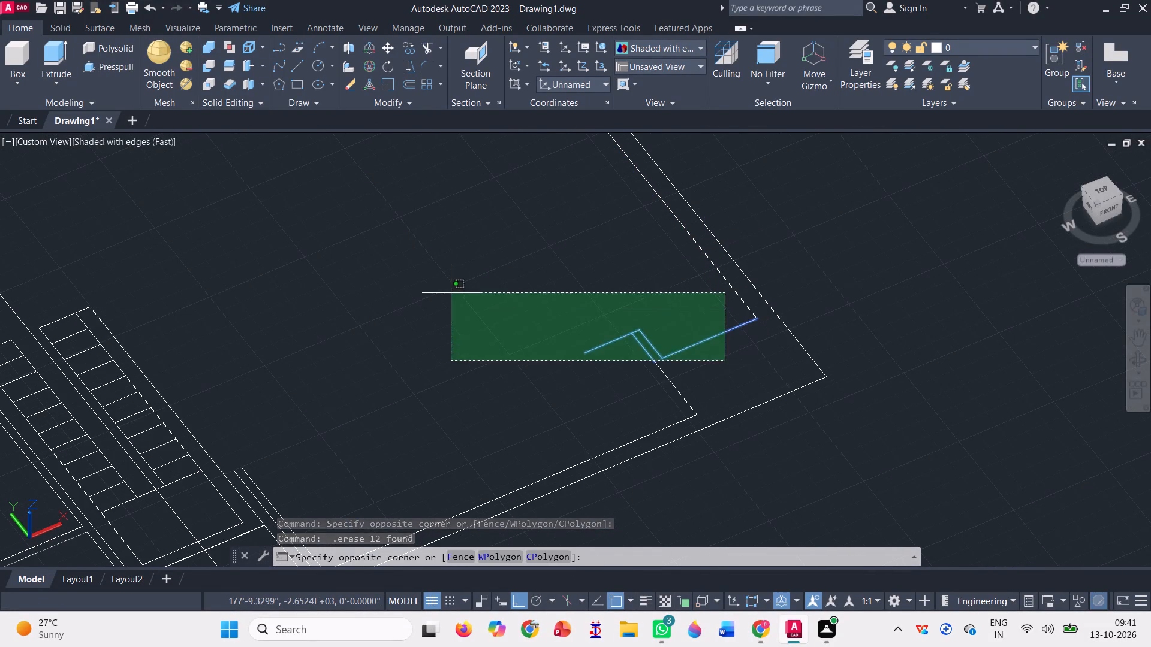
left_click(451, 292)
scroll(451, 292, "down", 2)
scroll(555, 322, "up", 2)
left_click(543, 321)
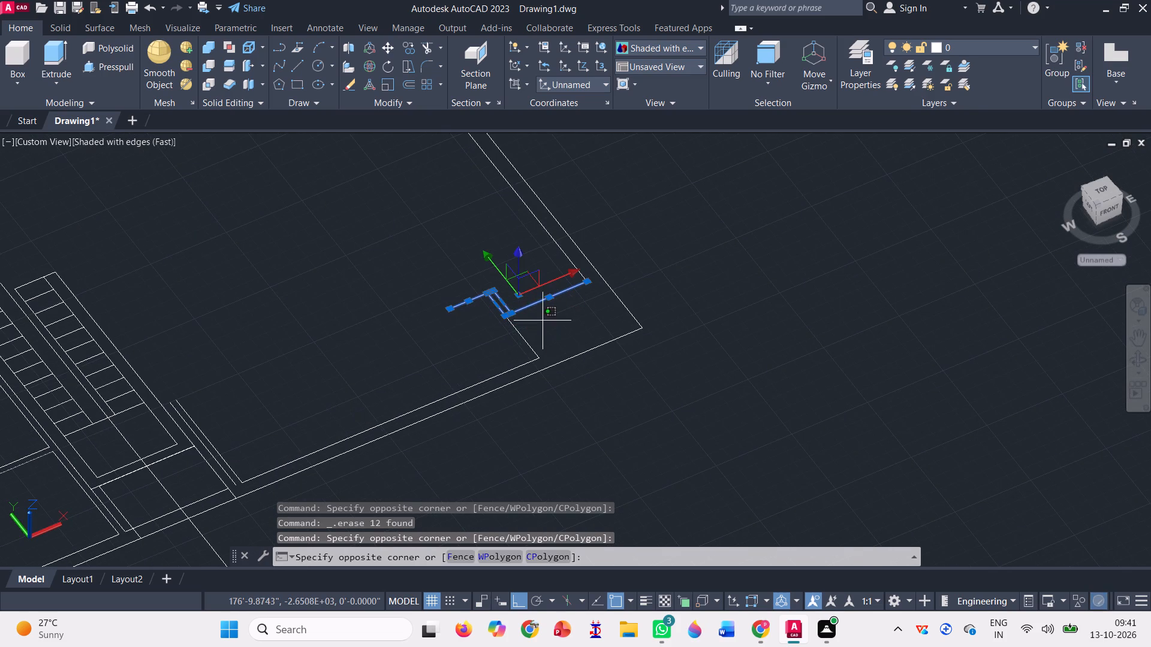
left_click(454, 355)
scroll(506, 308, "down", 1)
scroll(311, 383, "up", 4)
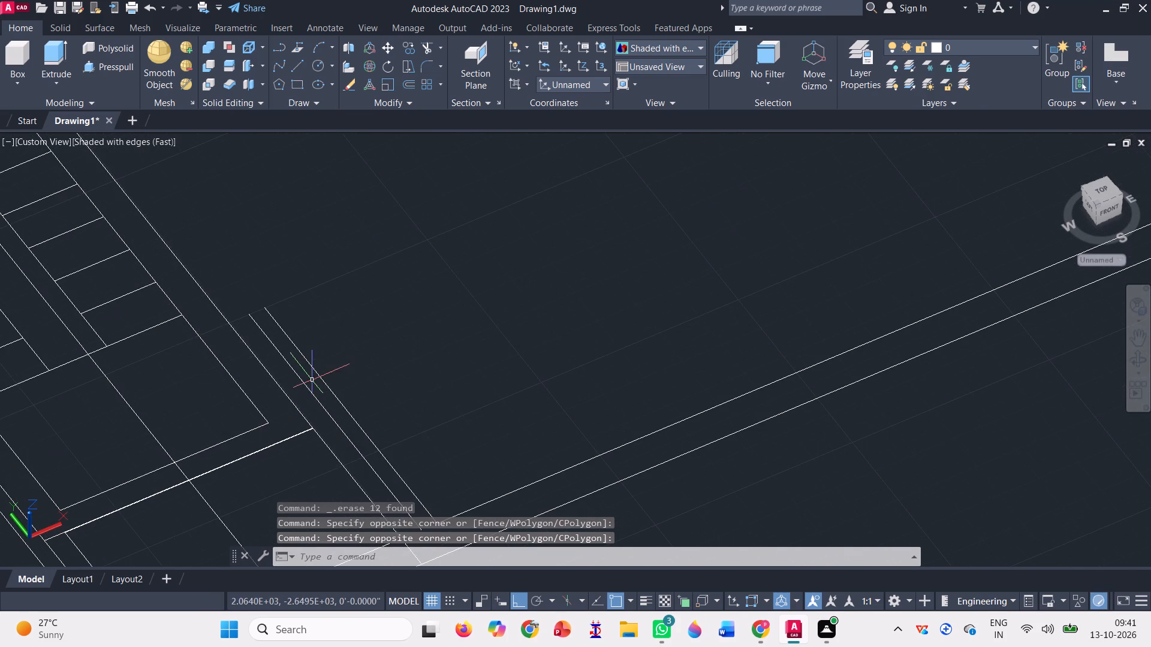
left_click(347, 377)
left_click(303, 384)
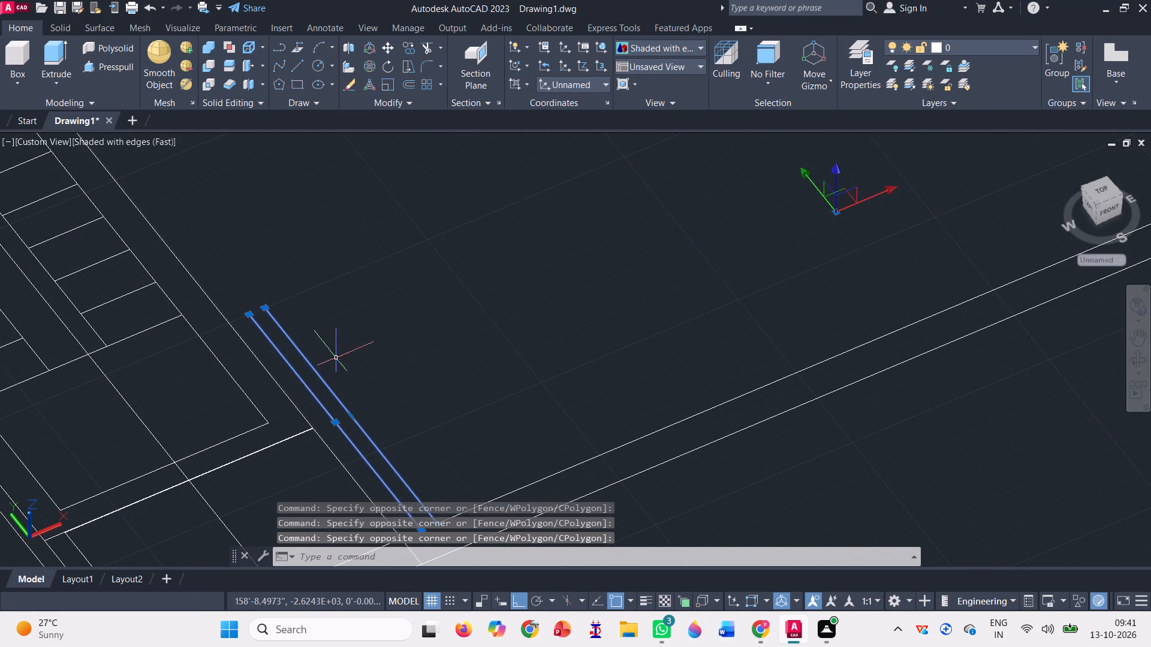
scroll(441, 318, "down", 2)
key("Delete")
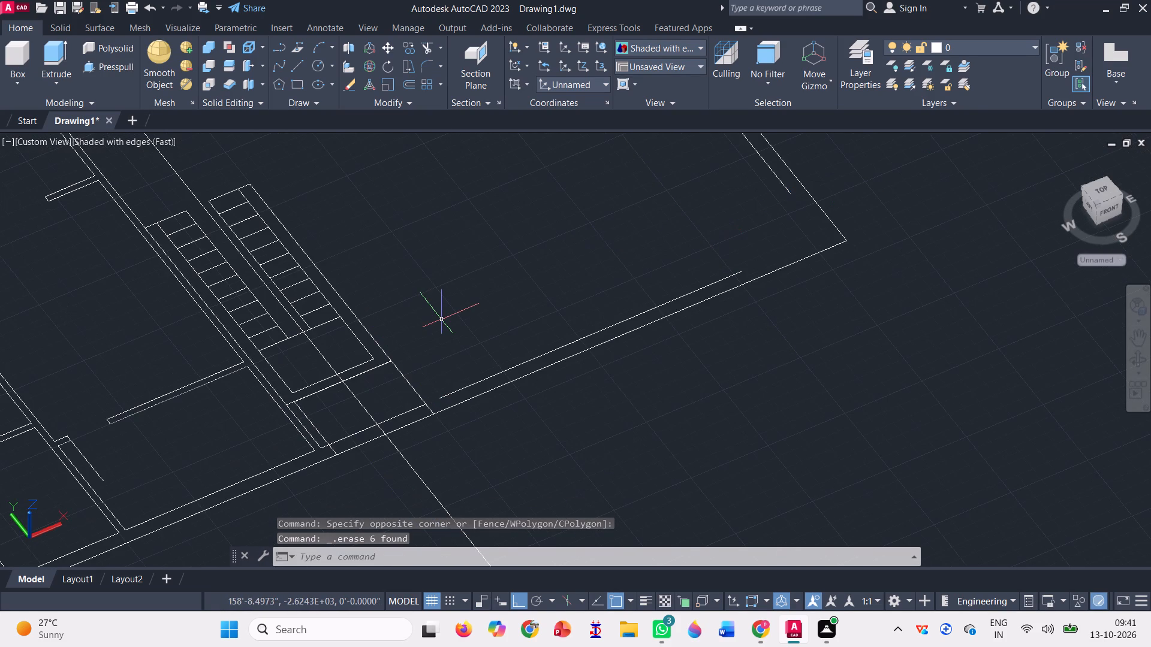
Delete the east half's remaining inner wall lines: the notched north line, the short line beside the reference line, the east segments and the south line.
scroll(461, 403, "down", 1)
scroll(586, 495, "down", 2)
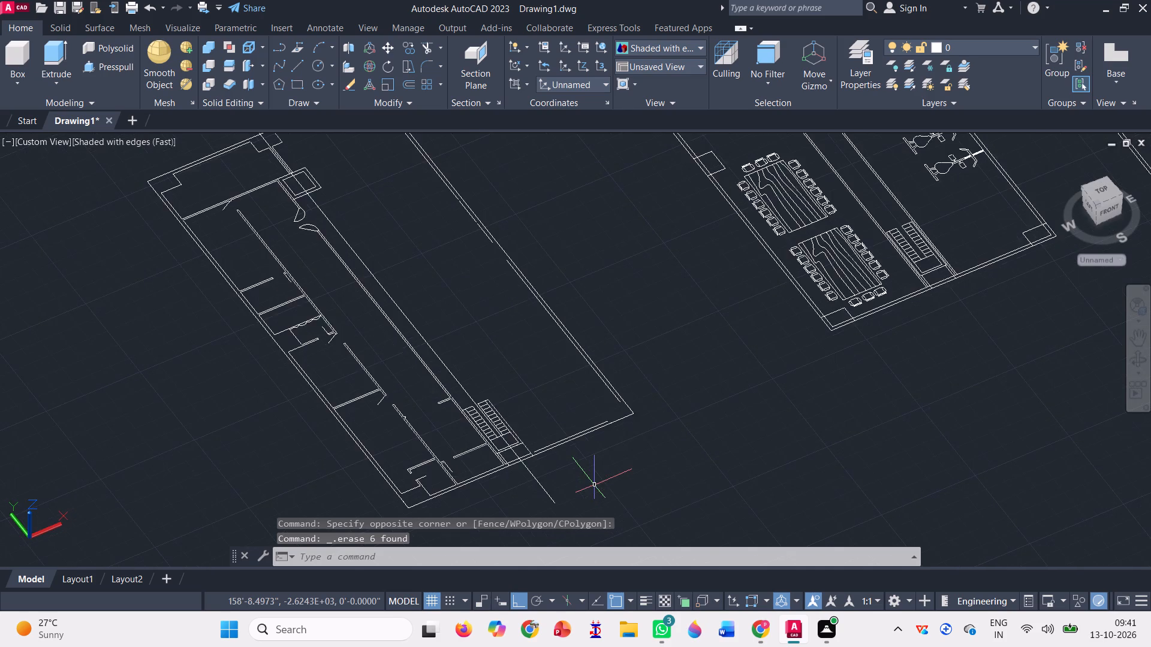
scroll(594, 484, "down", 1)
scroll(440, 243, "up", 3)
left_click(450, 247)
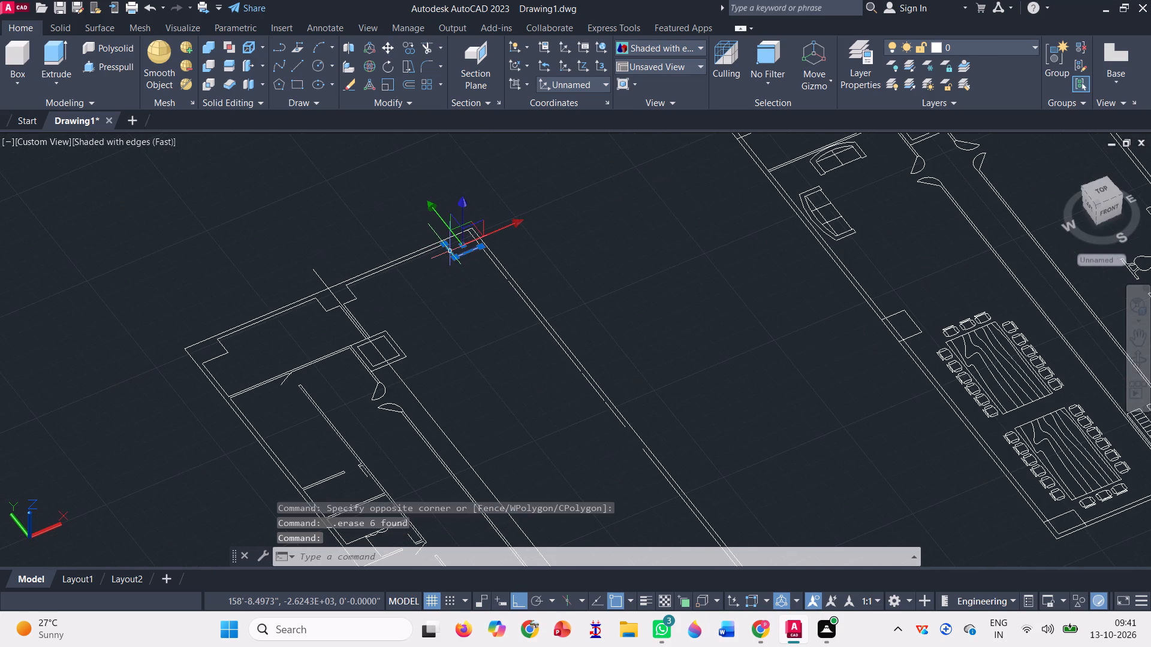
scroll(435, 249, "up", 3)
left_click(415, 250)
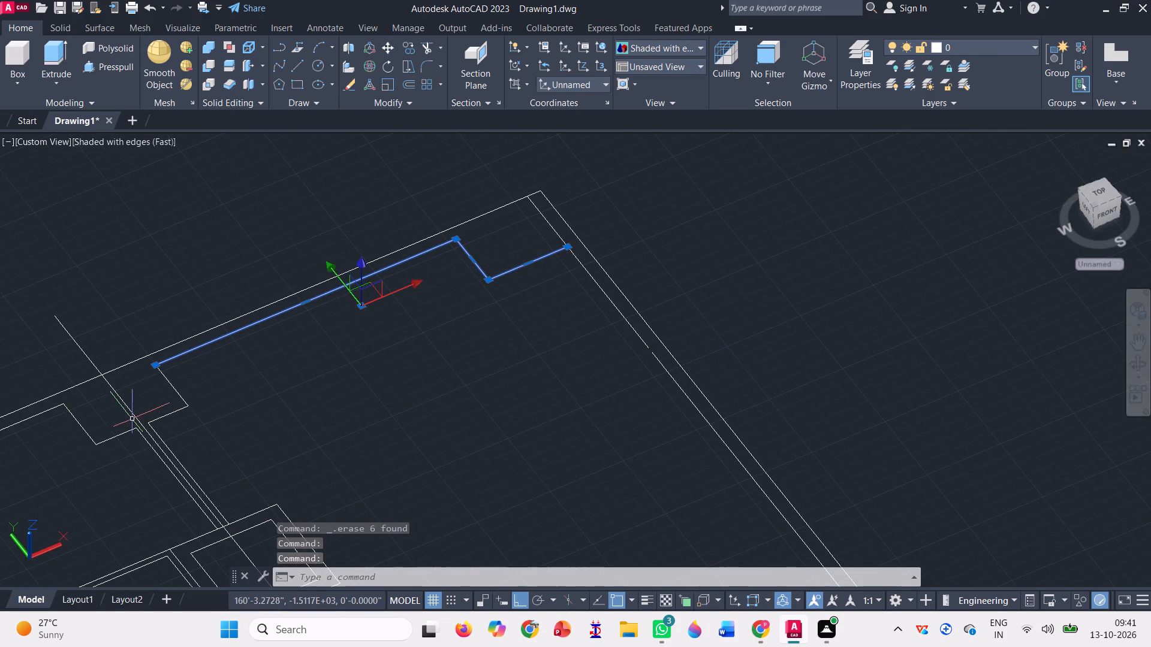
left_click(177, 403)
left_click(194, 411)
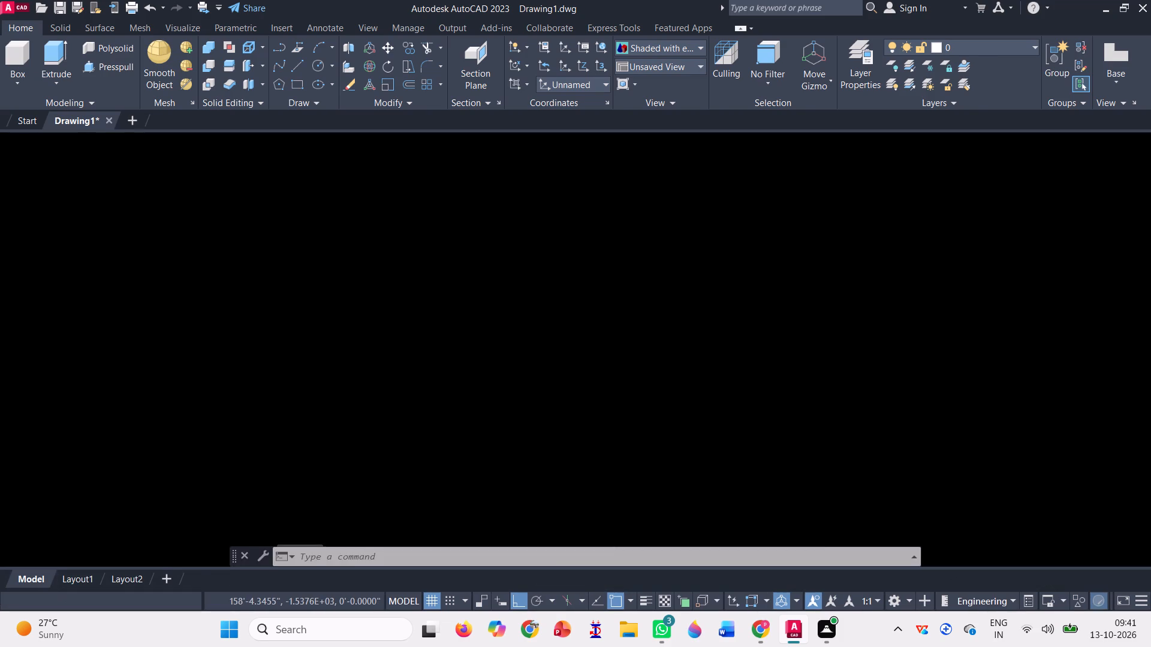
left_click(195, 419)
left_click(182, 377)
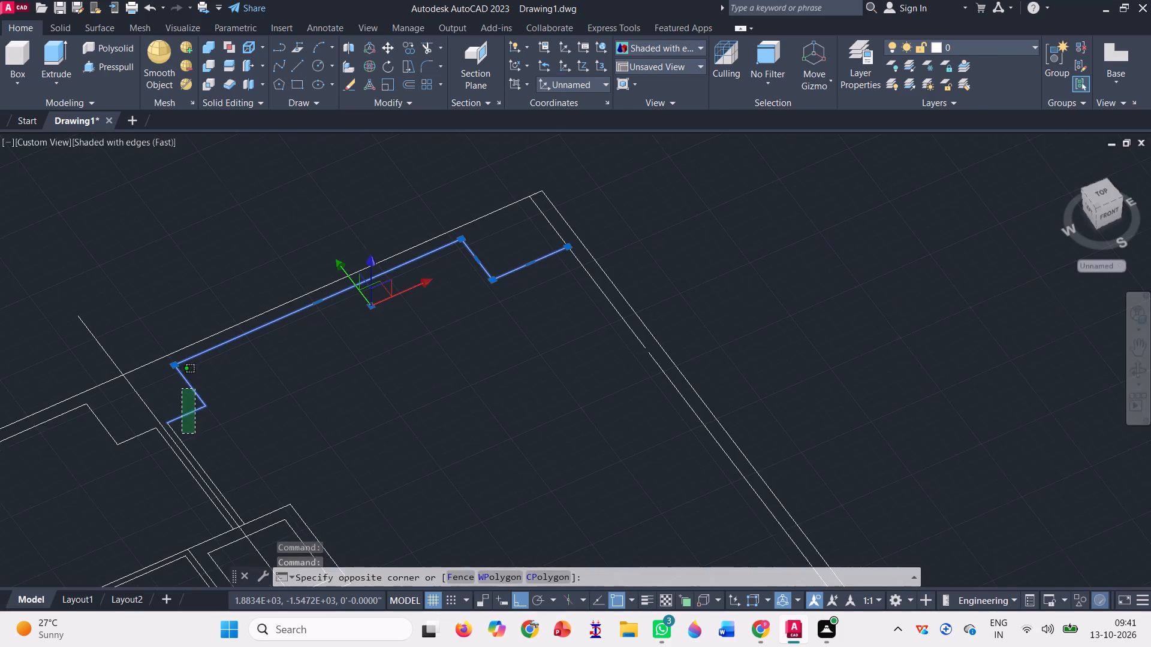
left_click(209, 413)
left_click(170, 377)
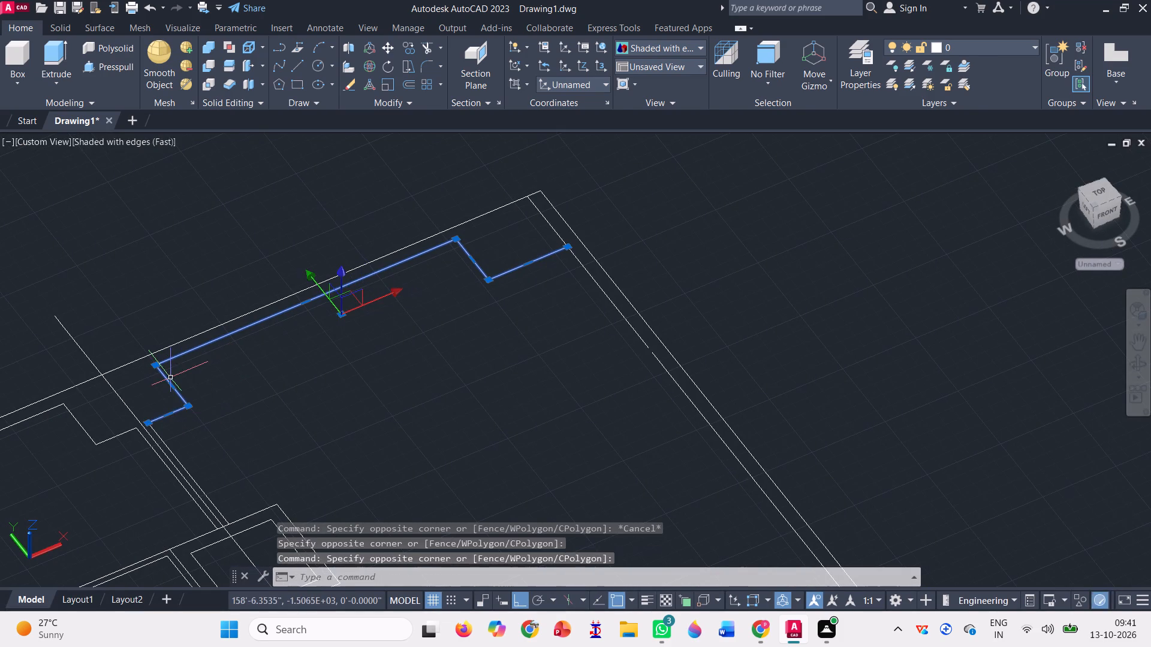
scroll(303, 304, "down", 1)
scroll(217, 403, "up", 4)
scroll(324, 334, "up", 2)
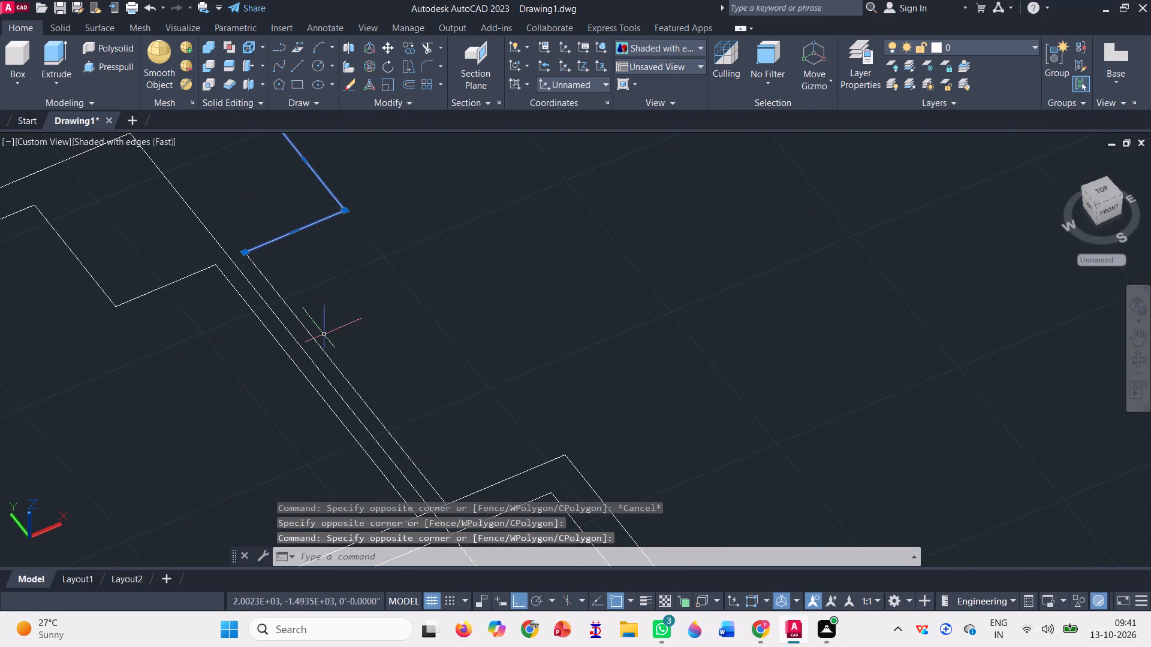
left_click(302, 342)
scroll(189, 354, "down", 4)
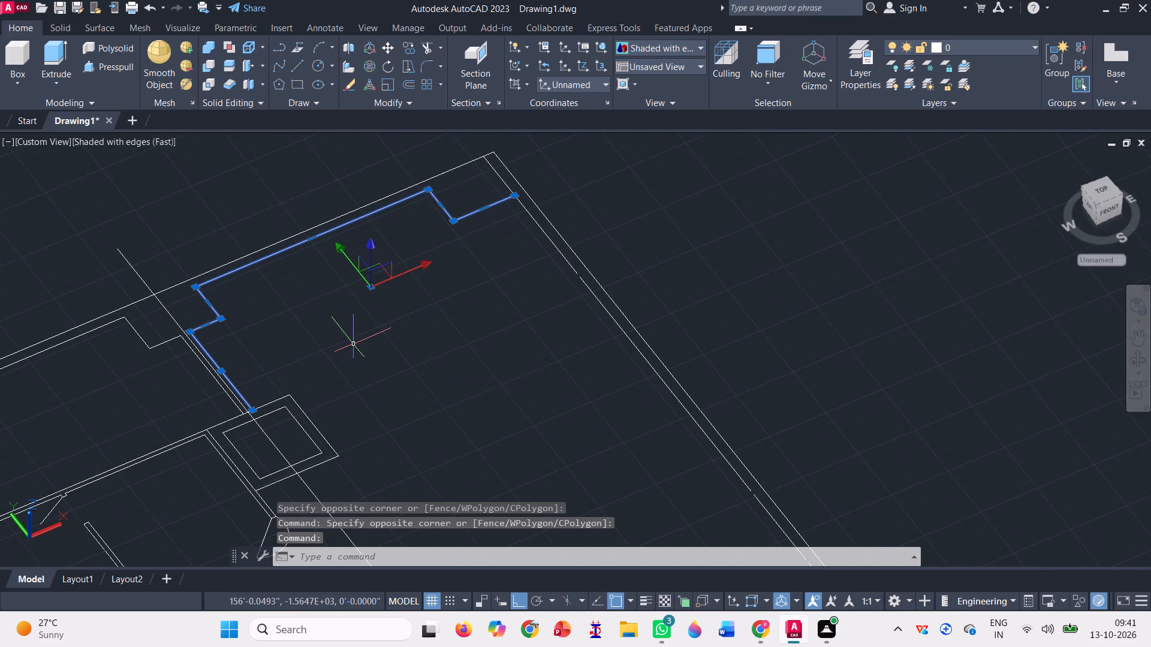
left_click(498, 173)
scroll(326, 259, "down", 2)
scroll(460, 338, "up", 2)
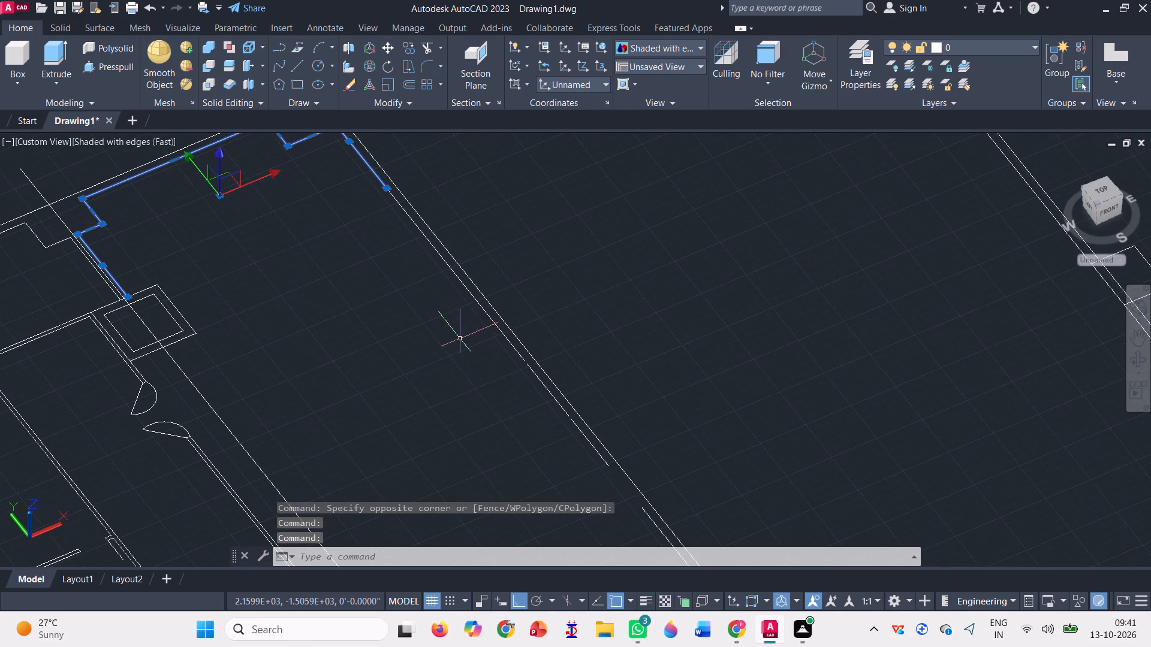
left_click(488, 315)
scroll(297, 297, "down", 2)
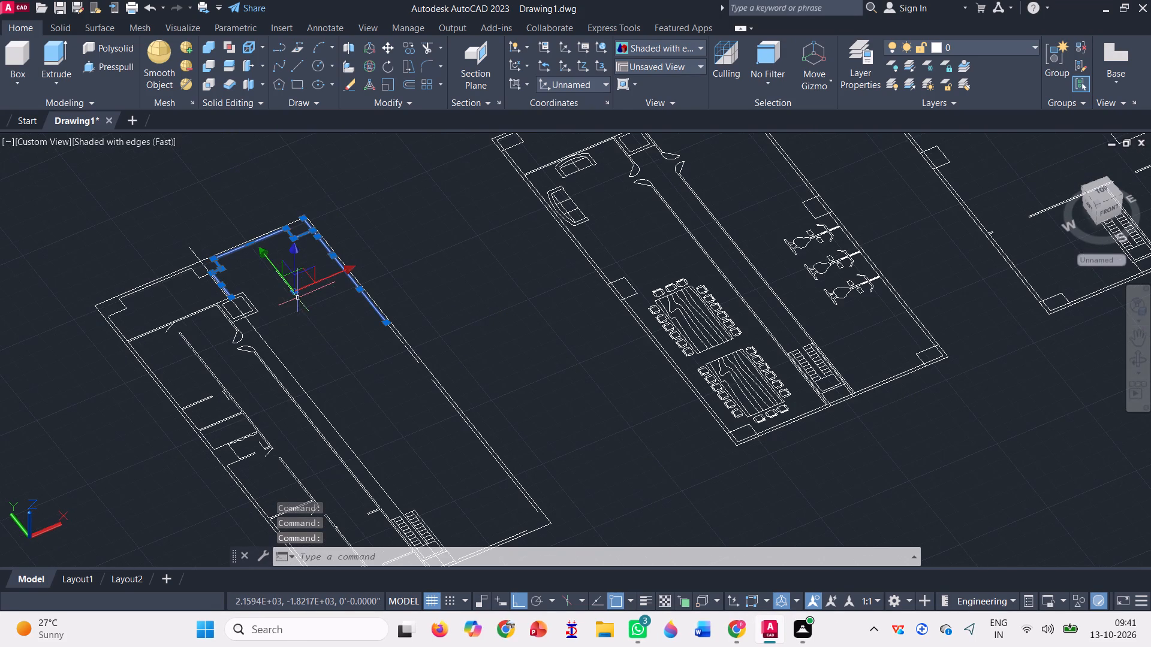
scroll(396, 408, "up", 2)
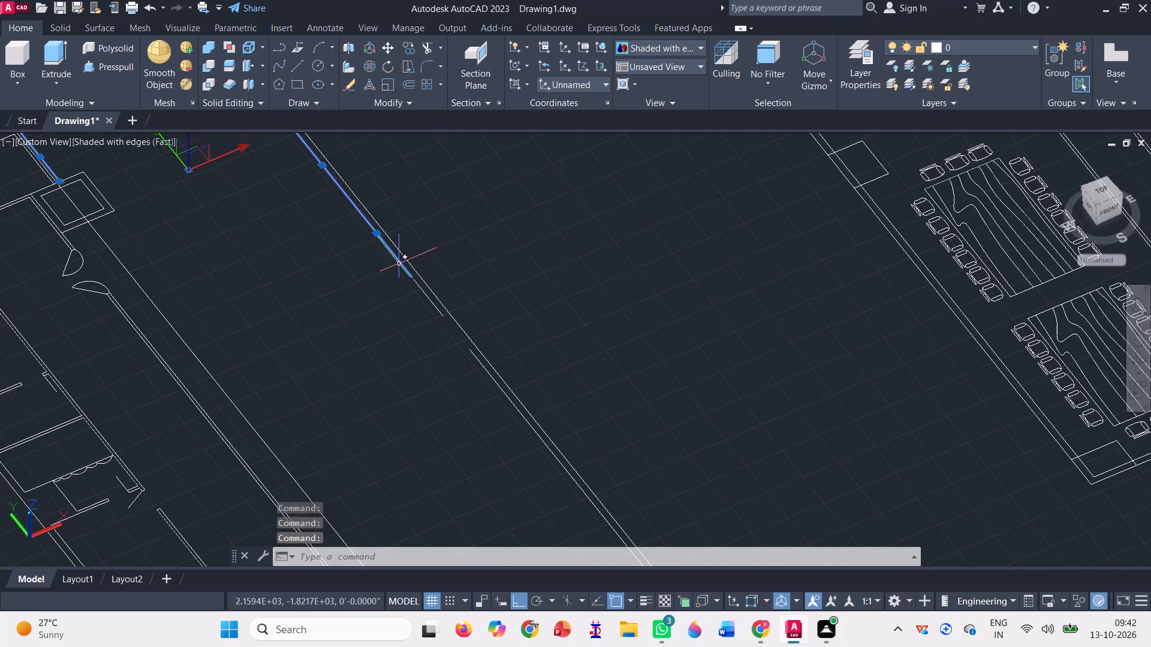
left_click(399, 262)
left_click(427, 292)
scroll(456, 407, "down", 1)
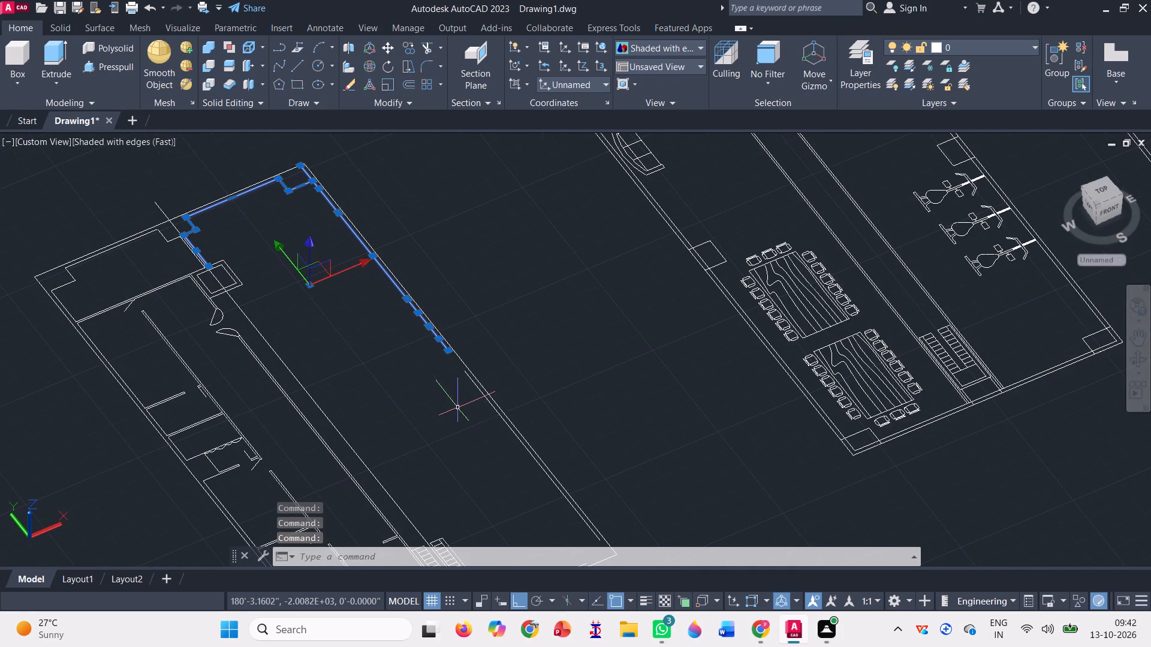
left_click(487, 396)
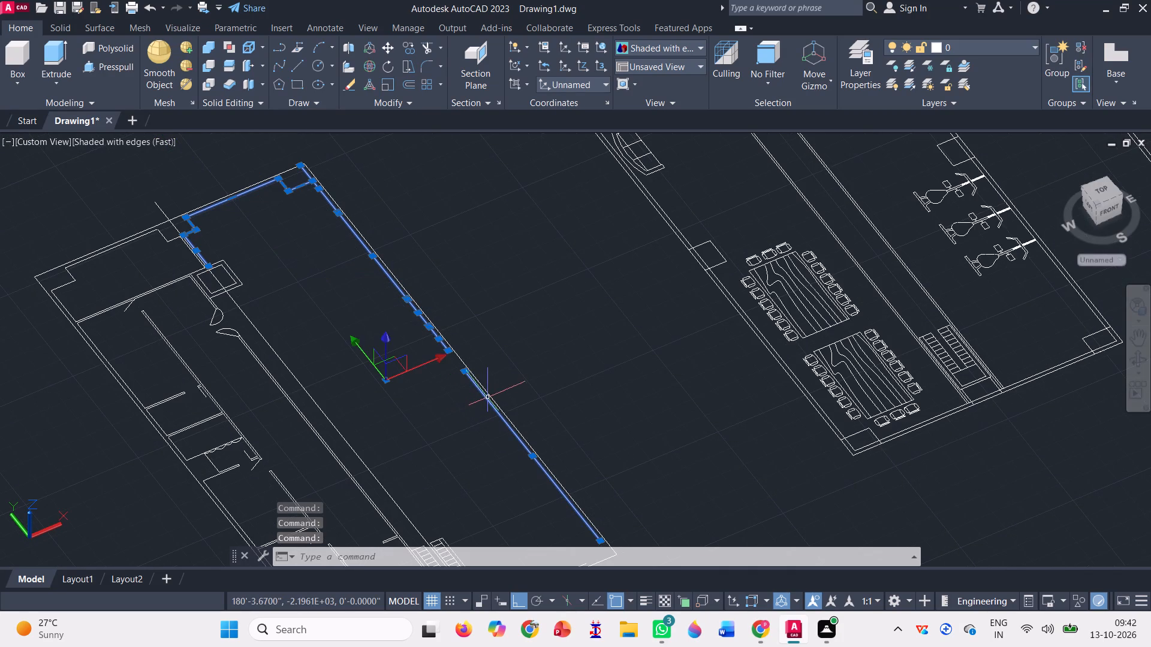
scroll(453, 285, "down", 2)
scroll(475, 406, "up", 6)
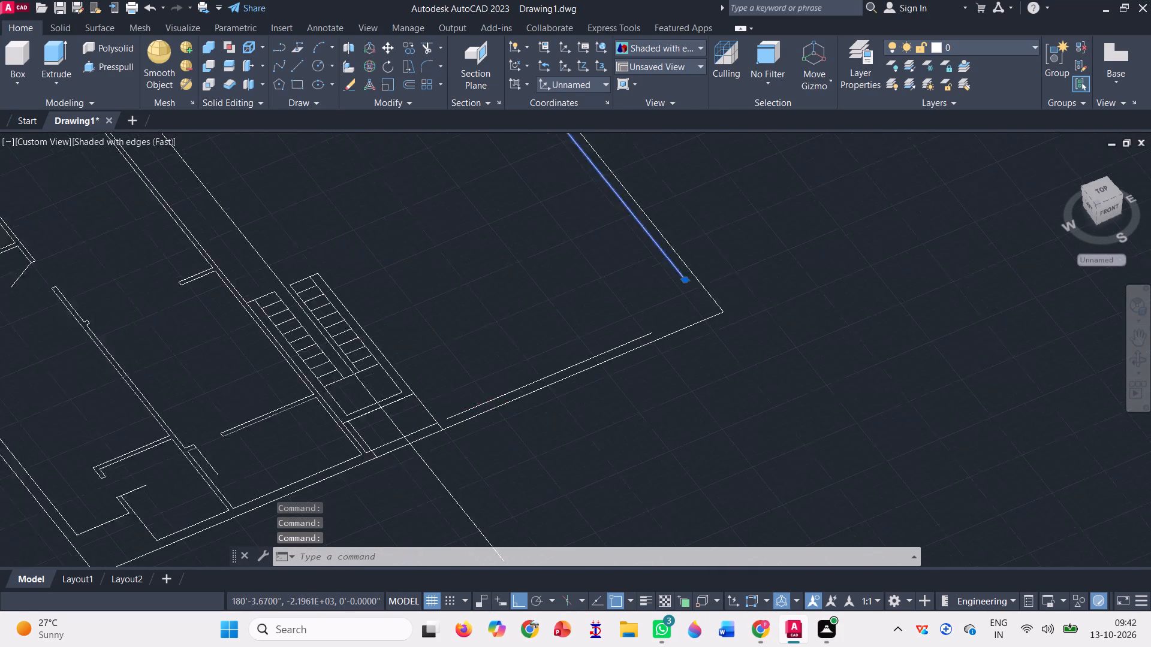
left_click(475, 404)
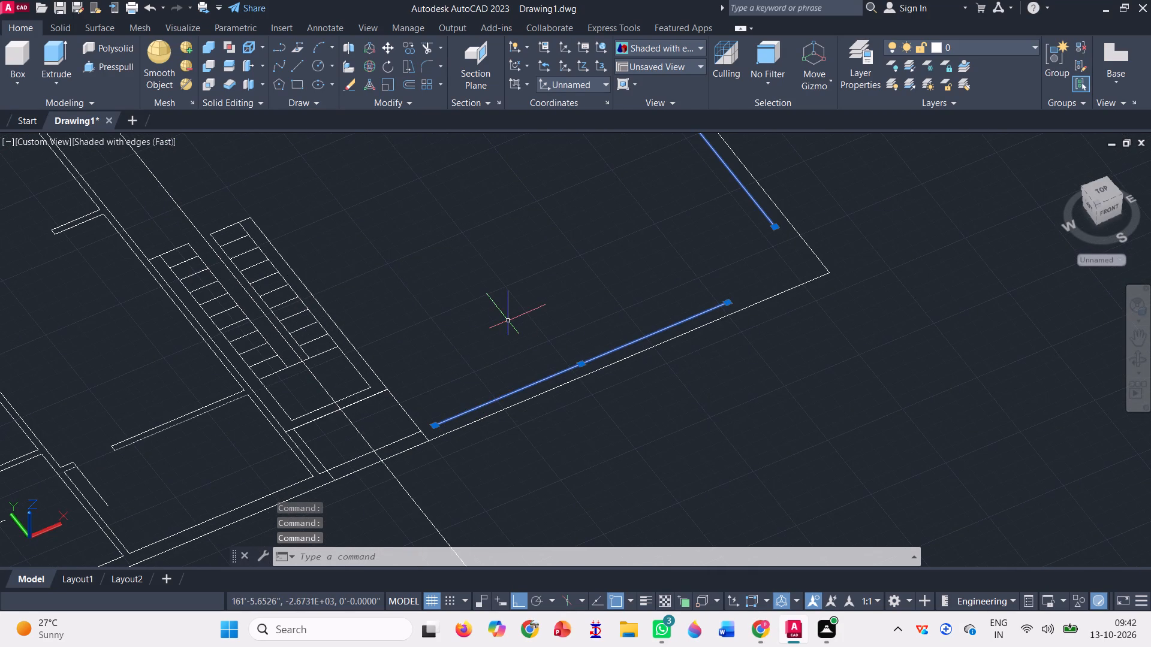
key("Delete")
Join the connected linework of the whole westernmost floor plan into polylines.
scroll(508, 318, "down", 2)
scroll(620, 475, "down", 1)
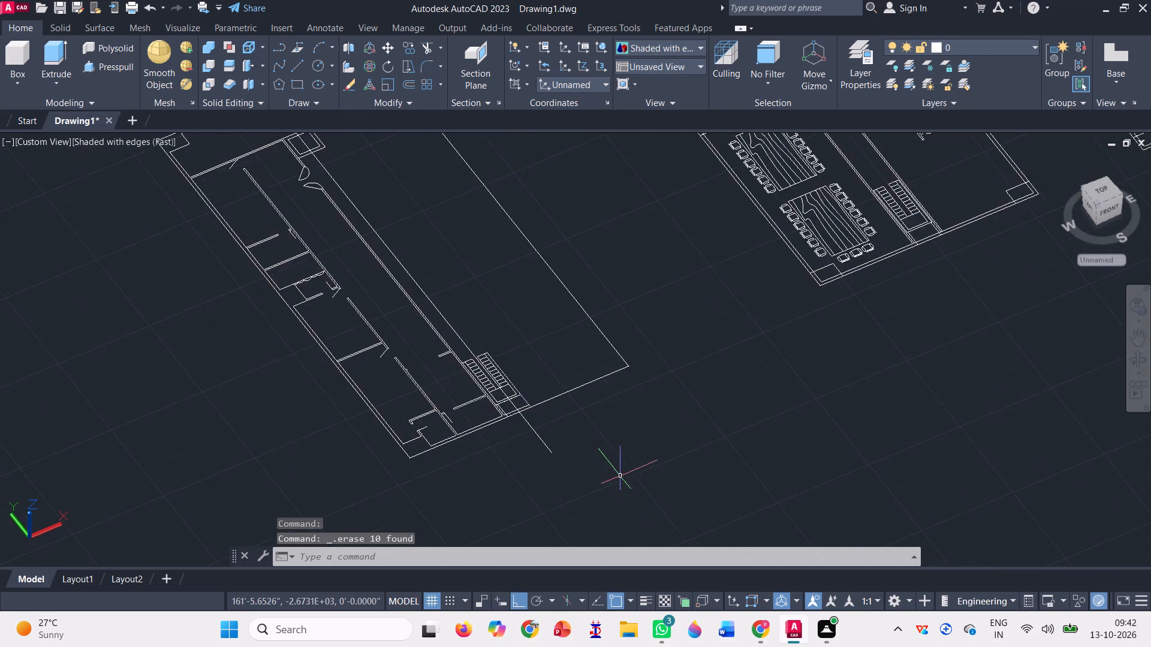
scroll(606, 443, "down", 1)
scroll(346, 222, "up", 2)
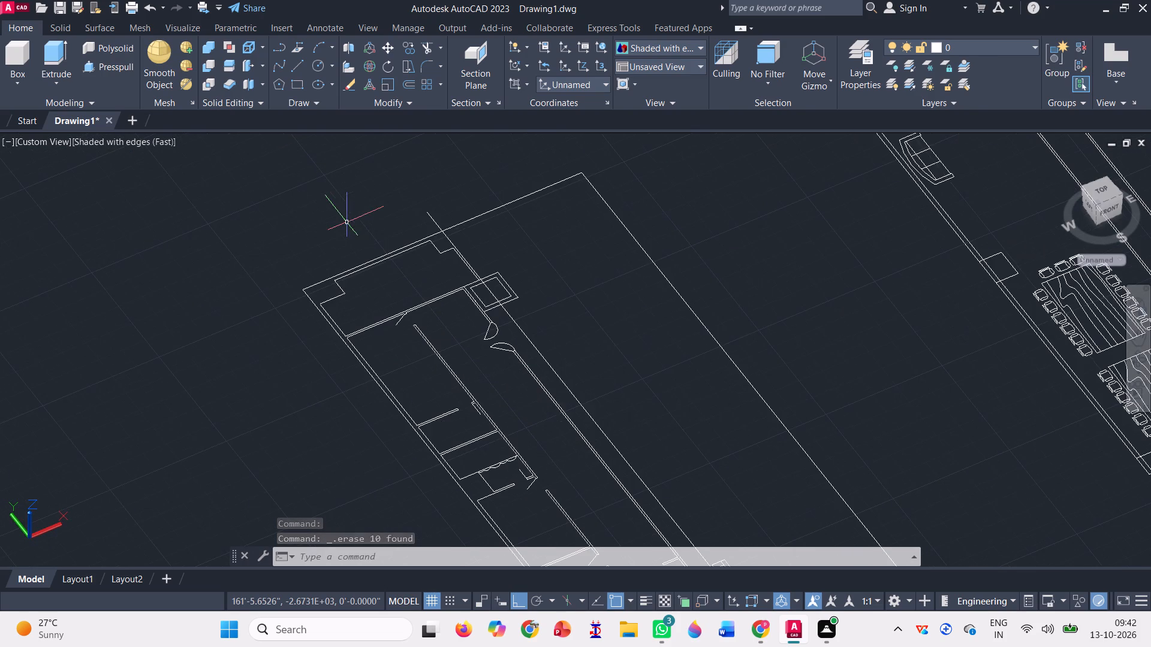
scroll(400, 252, "up", 1)
scroll(372, 267, "down", 2)
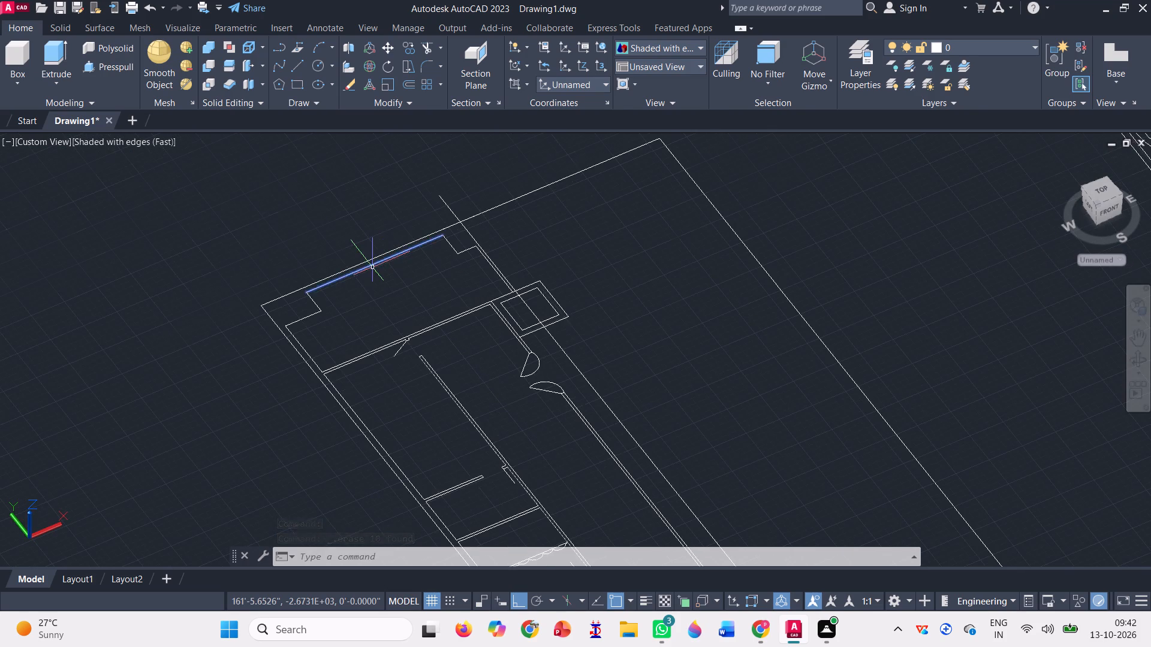
scroll(363, 254, "down", 1)
left_click(496, 452)
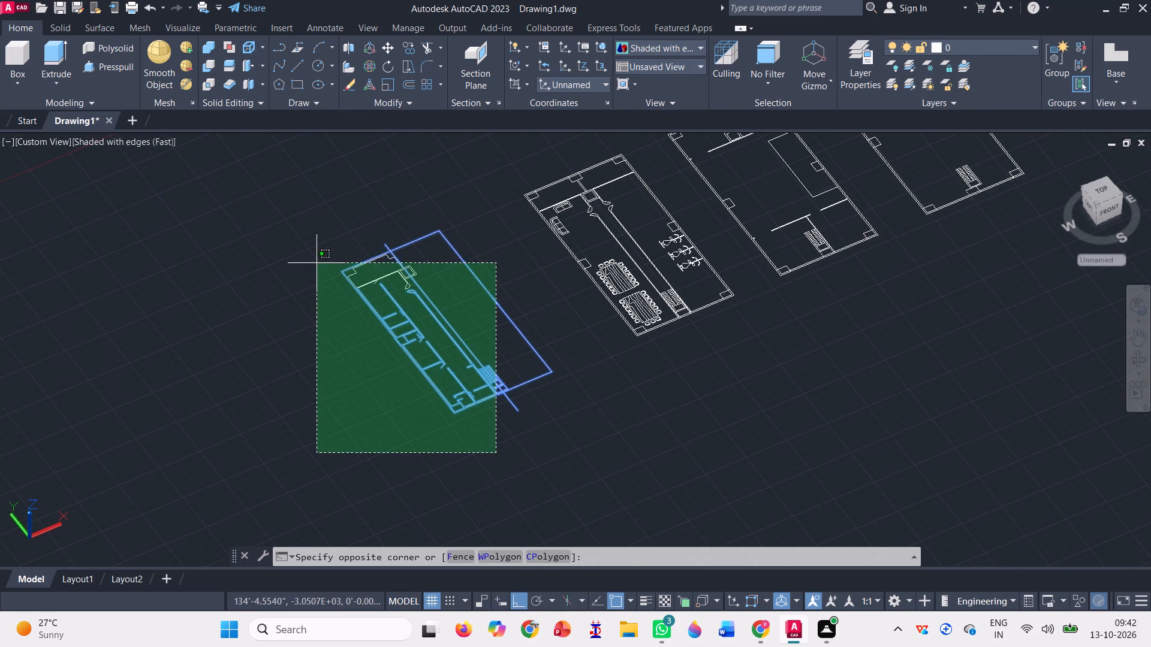
left_click(309, 232)
key("j")
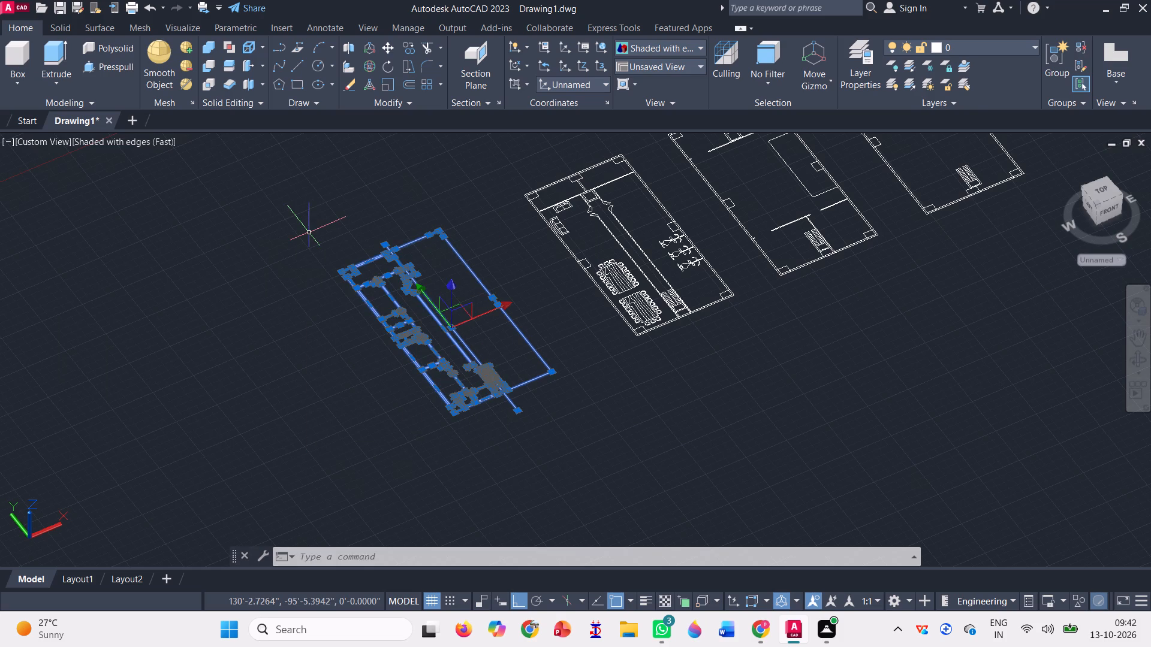
key("Return")
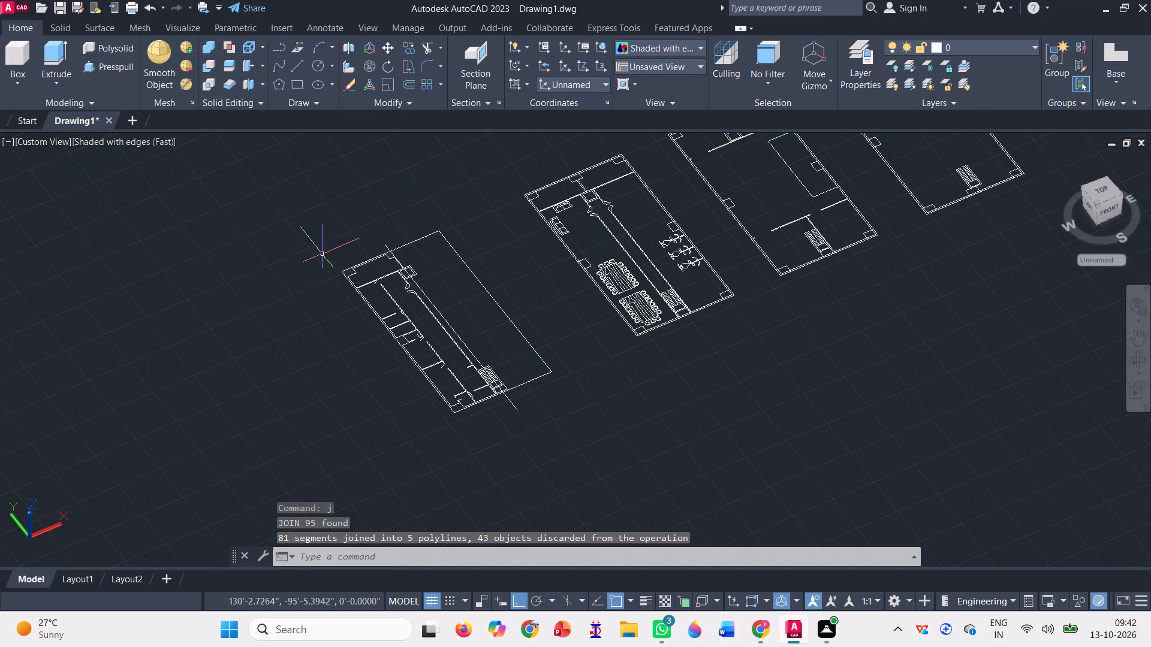
Join the westernmost plan's inner wall outlines with the room partitions, door leaves, wavy partition line and corridor door swings into polylines.
scroll(347, 260, "up", 3)
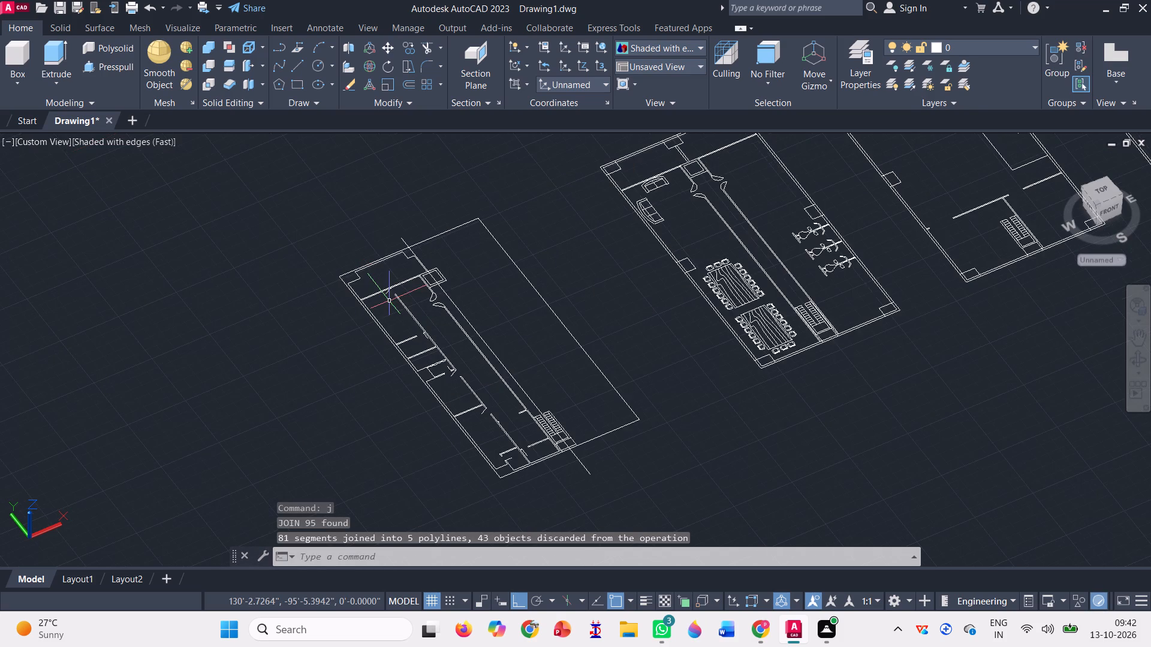
scroll(420, 304, "up", 2)
left_click(390, 294)
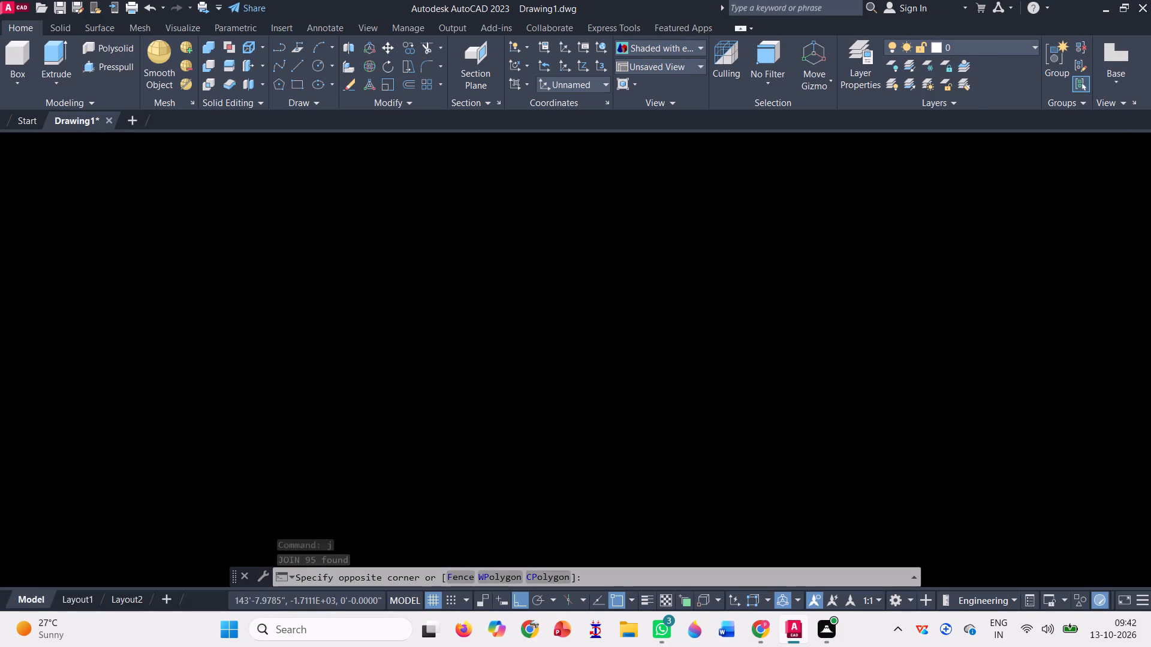
left_click(333, 263)
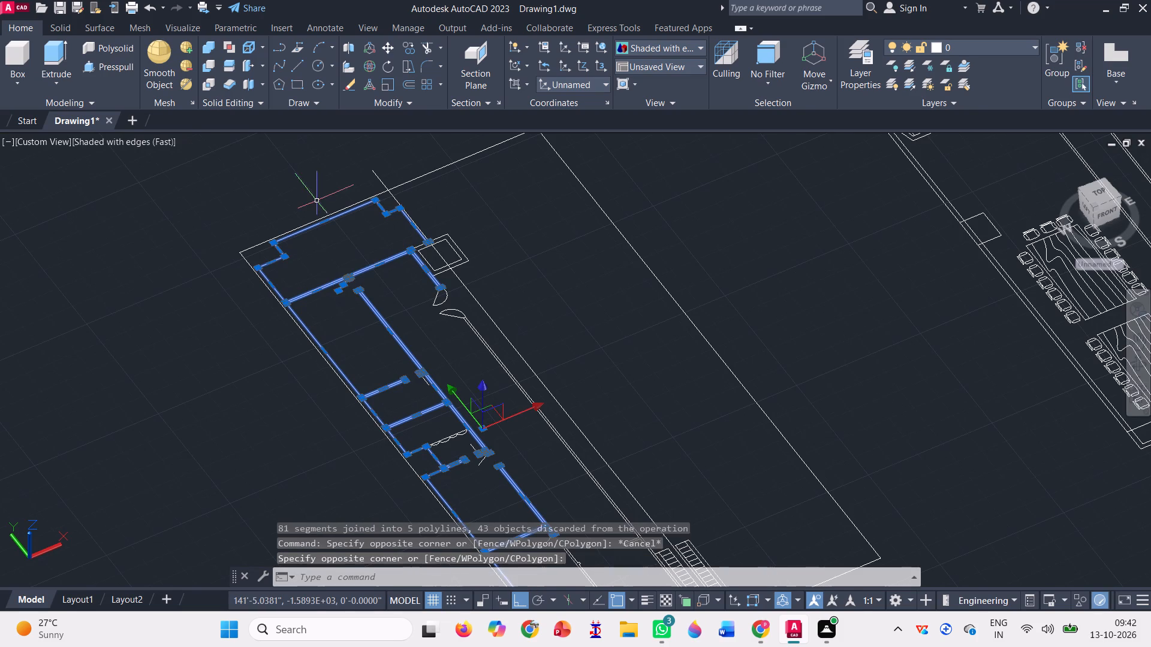
scroll(288, 164, "down", 1)
scroll(396, 340, "up", 3)
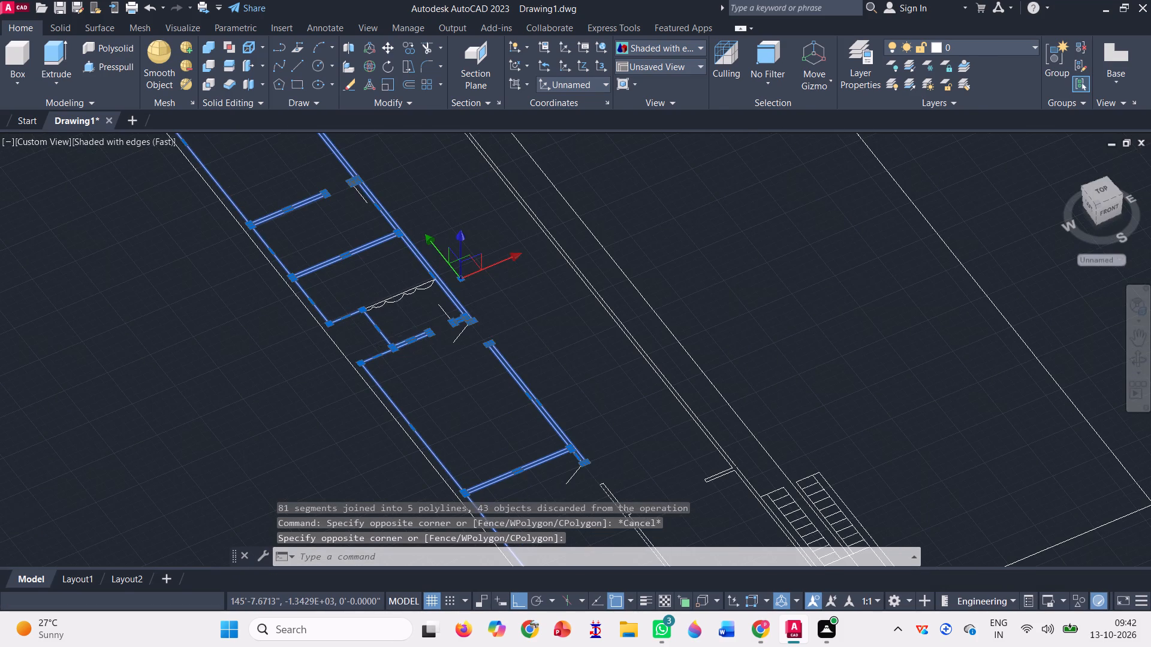
left_click(470, 340)
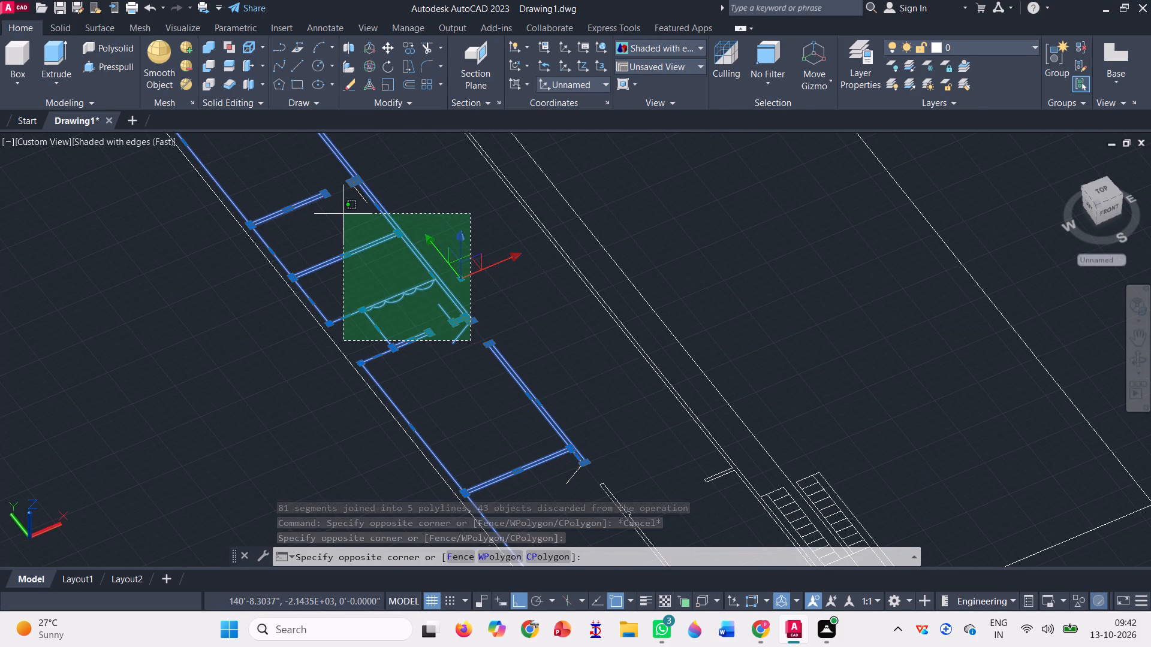
left_click(349, 207)
left_click(376, 223)
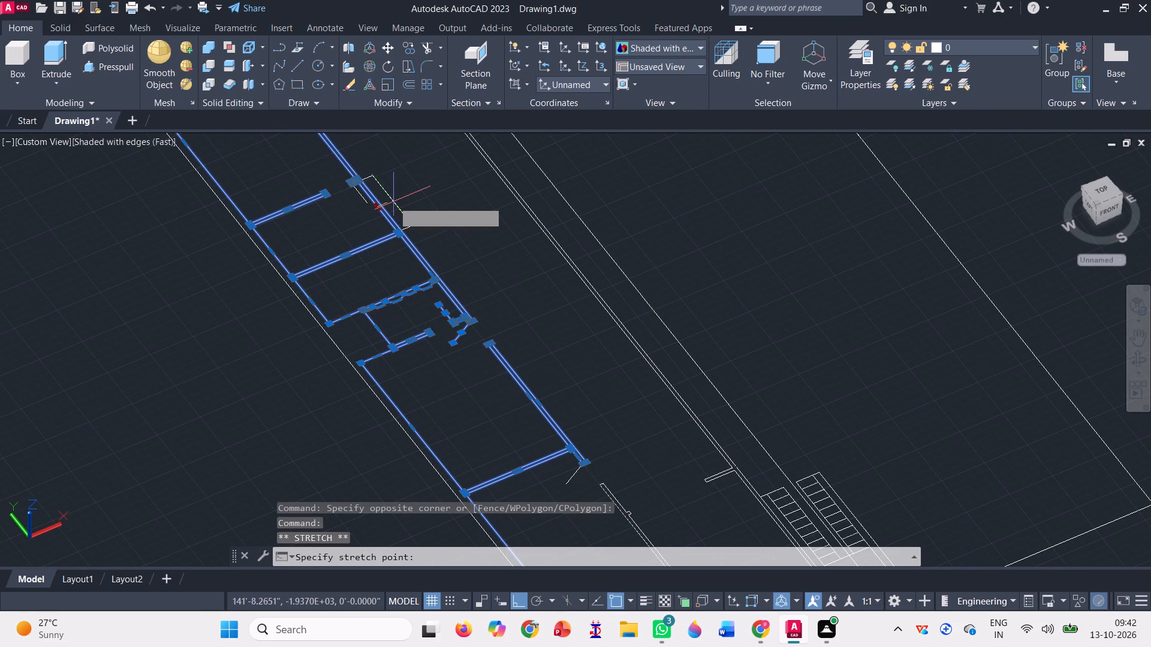
key("Escape")
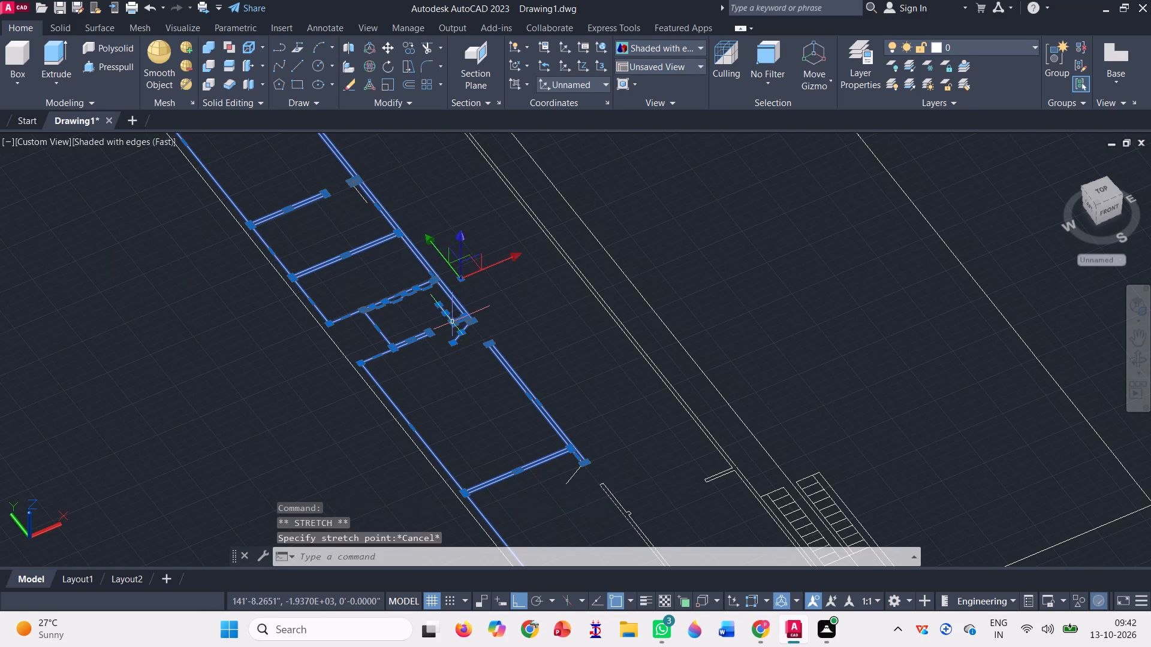
left_click(423, 180)
left_click(318, 222)
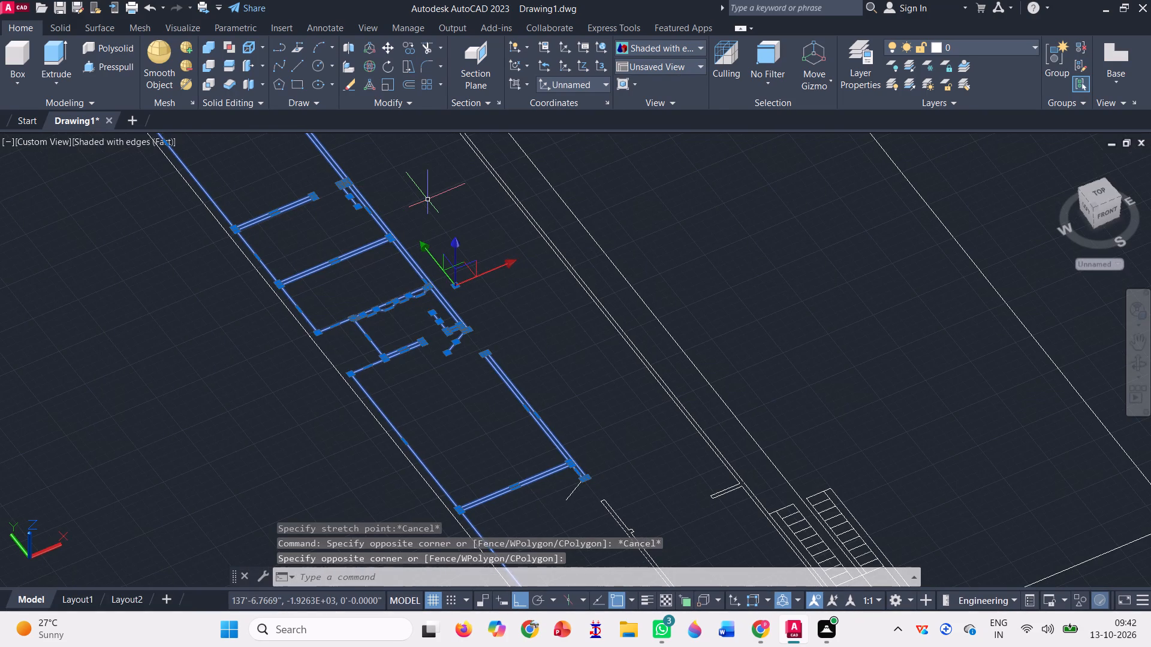
scroll(427, 199, "down", 1)
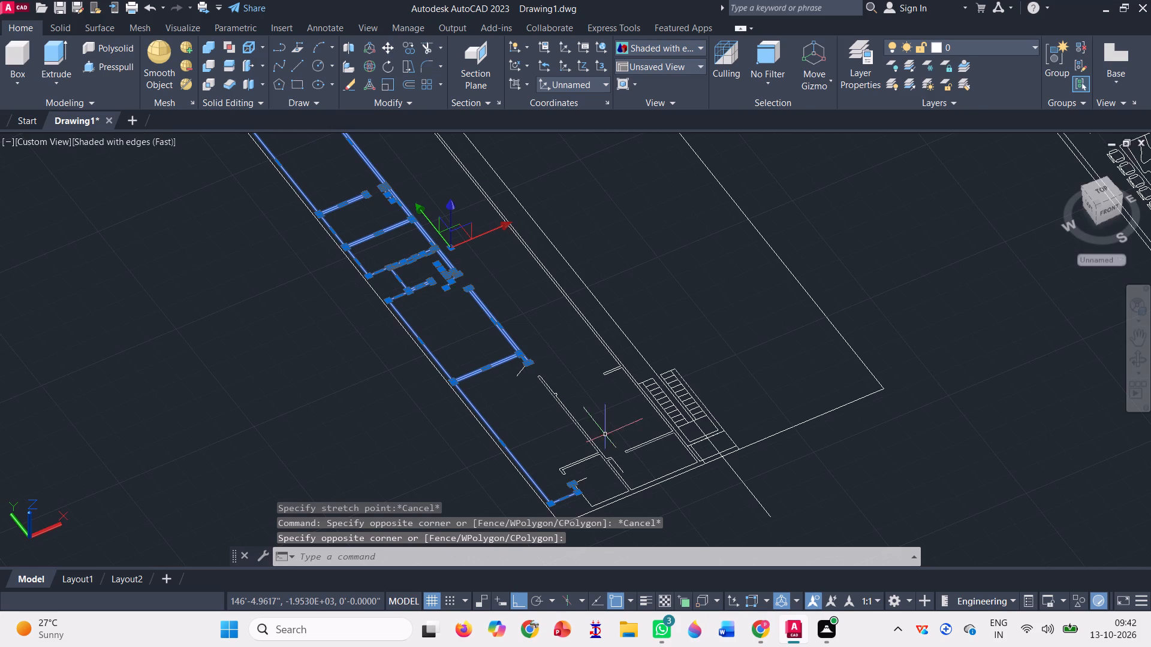
scroll(615, 467, "up", 2)
left_click(653, 476)
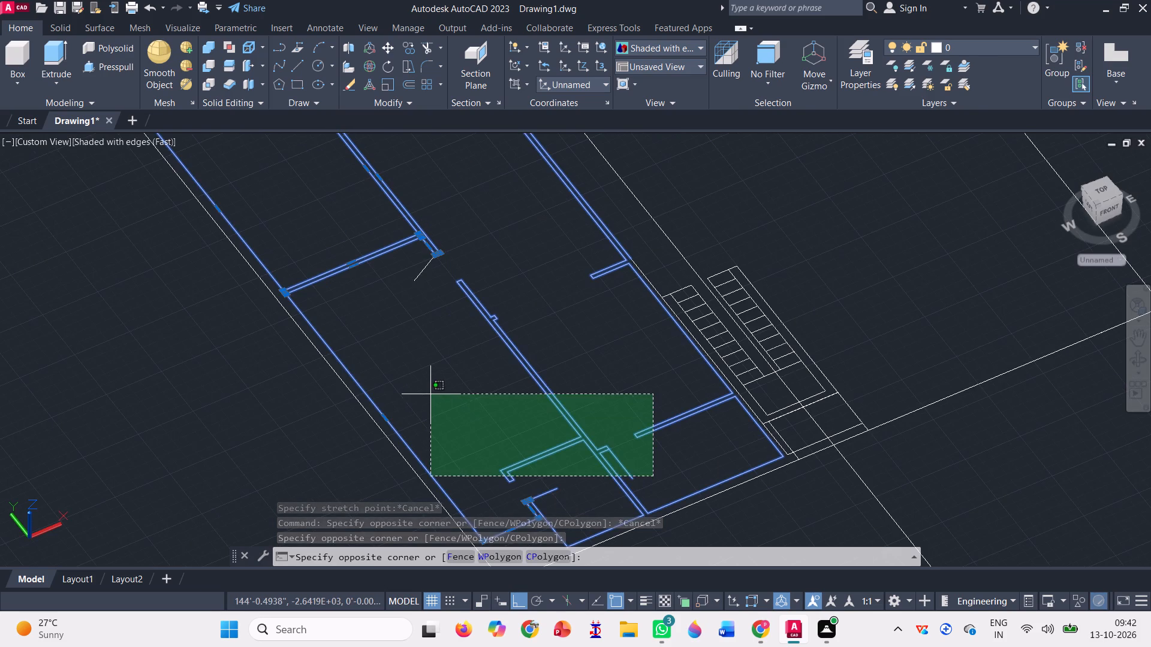
left_click(450, 386)
left_click(423, 289)
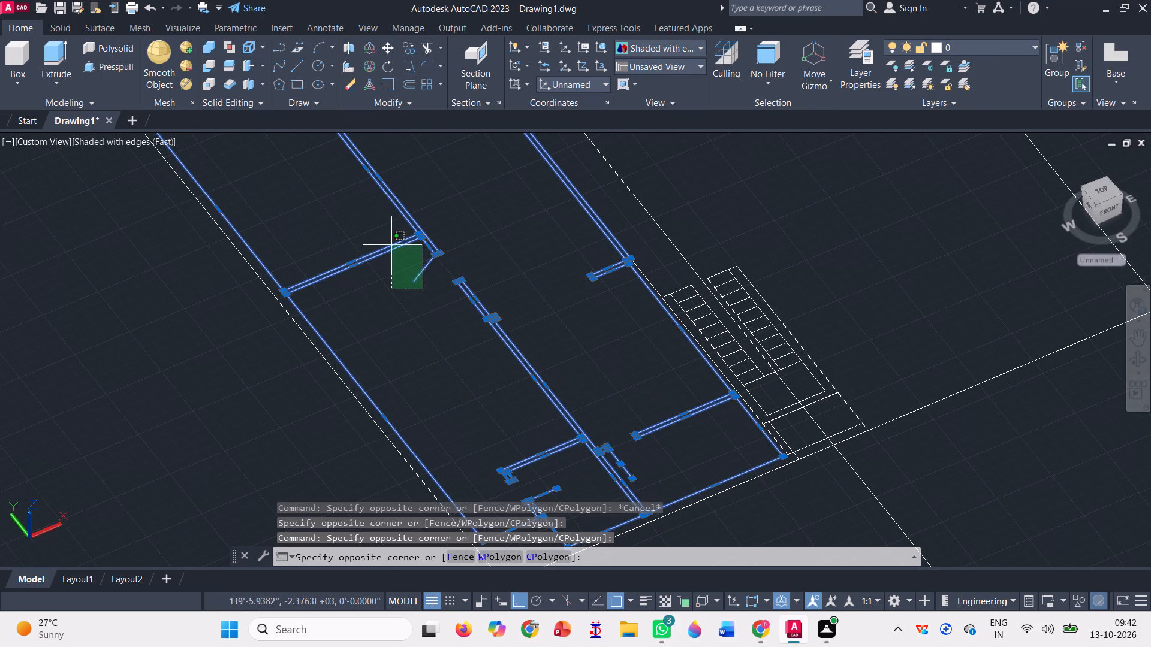
left_click(391, 242)
scroll(492, 242, "down", 2)
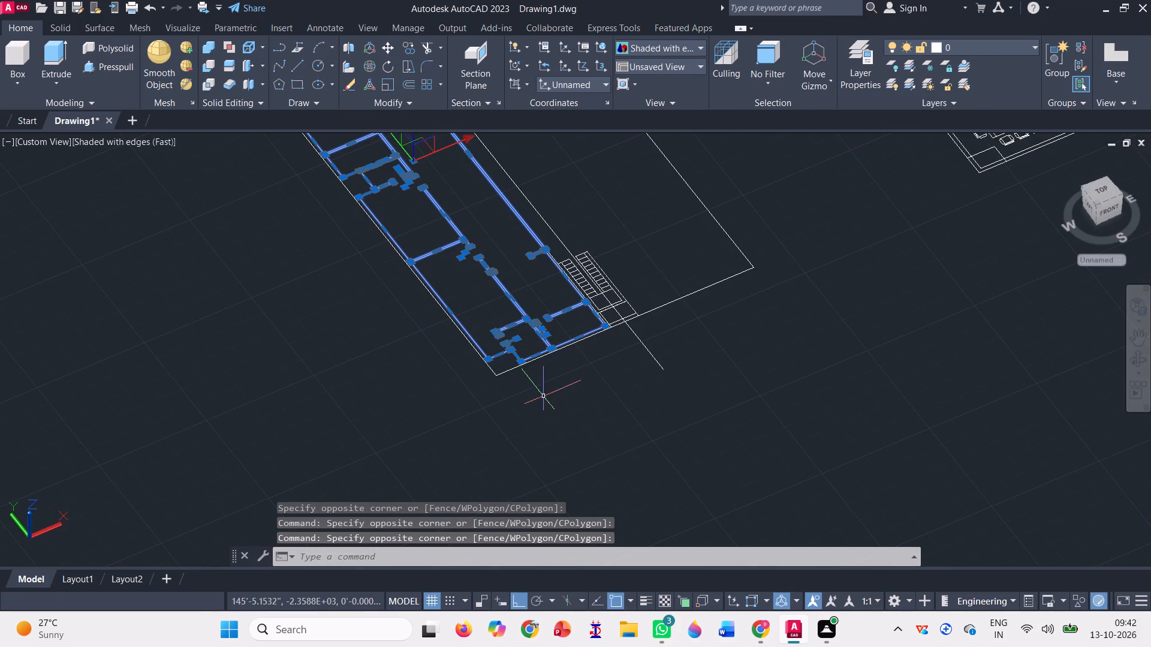
scroll(551, 432, "down", 1)
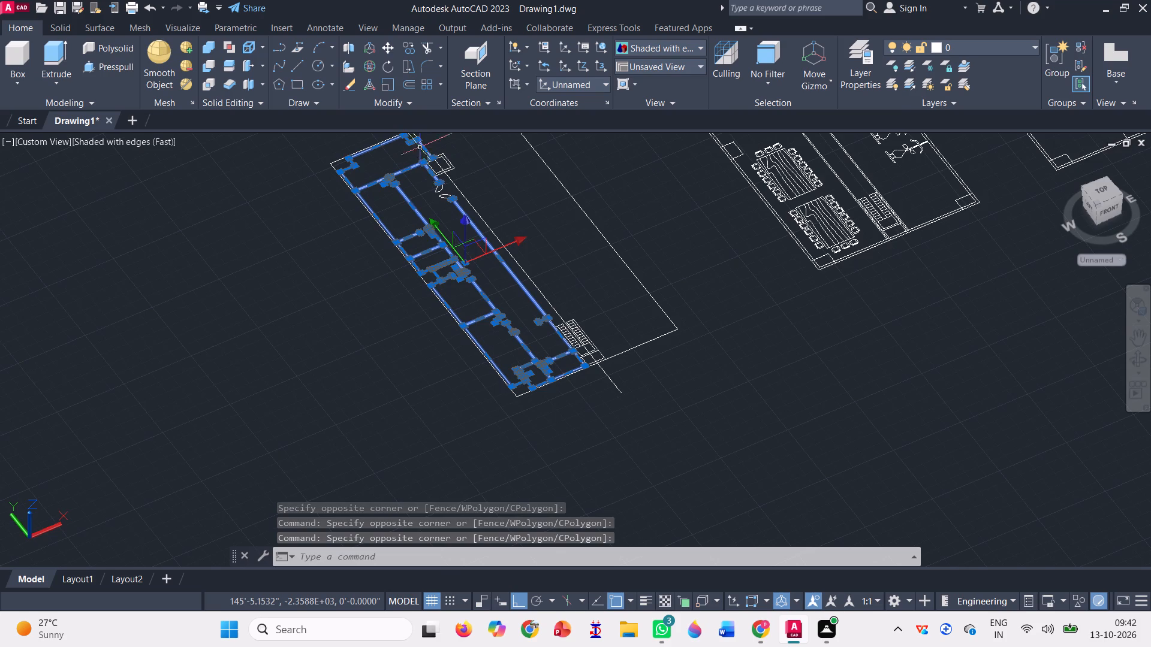
scroll(420, 140, "up", 5)
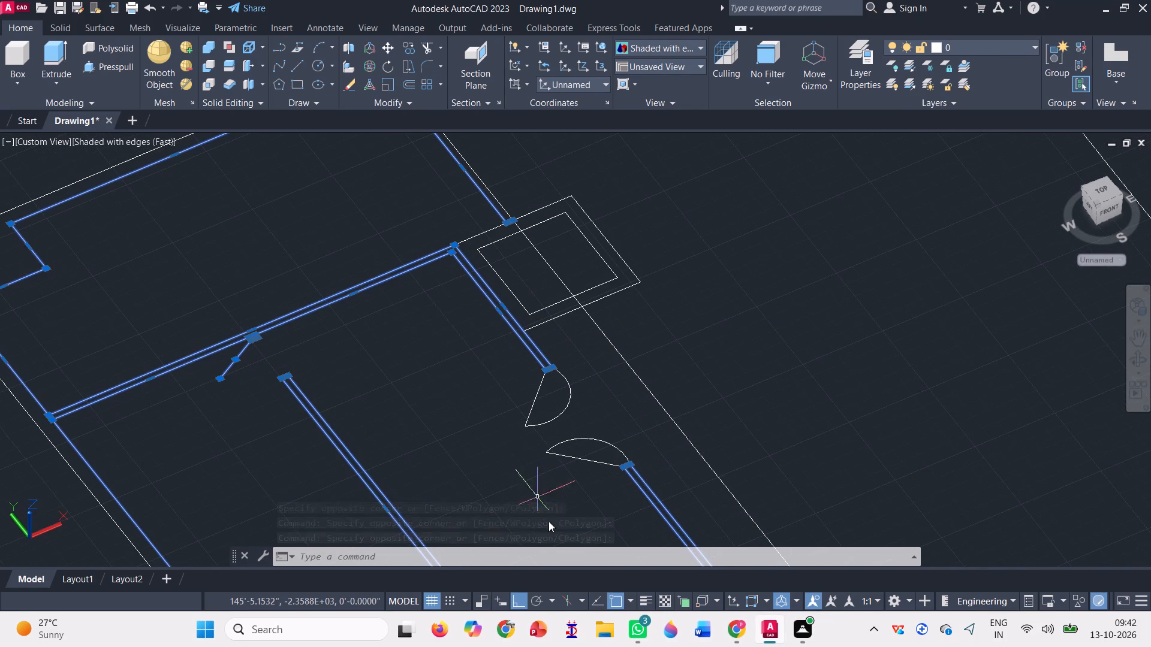
left_click(589, 497)
left_click(427, 382)
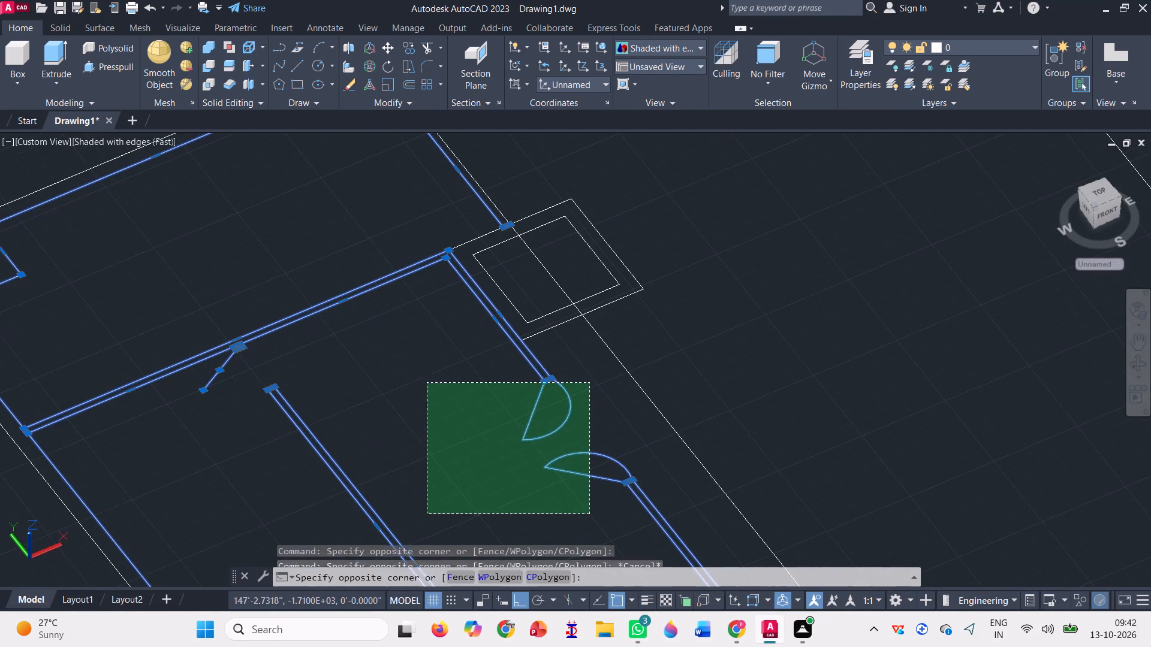
scroll(424, 369, "down", 1)
scroll(323, 210, "down", 1)
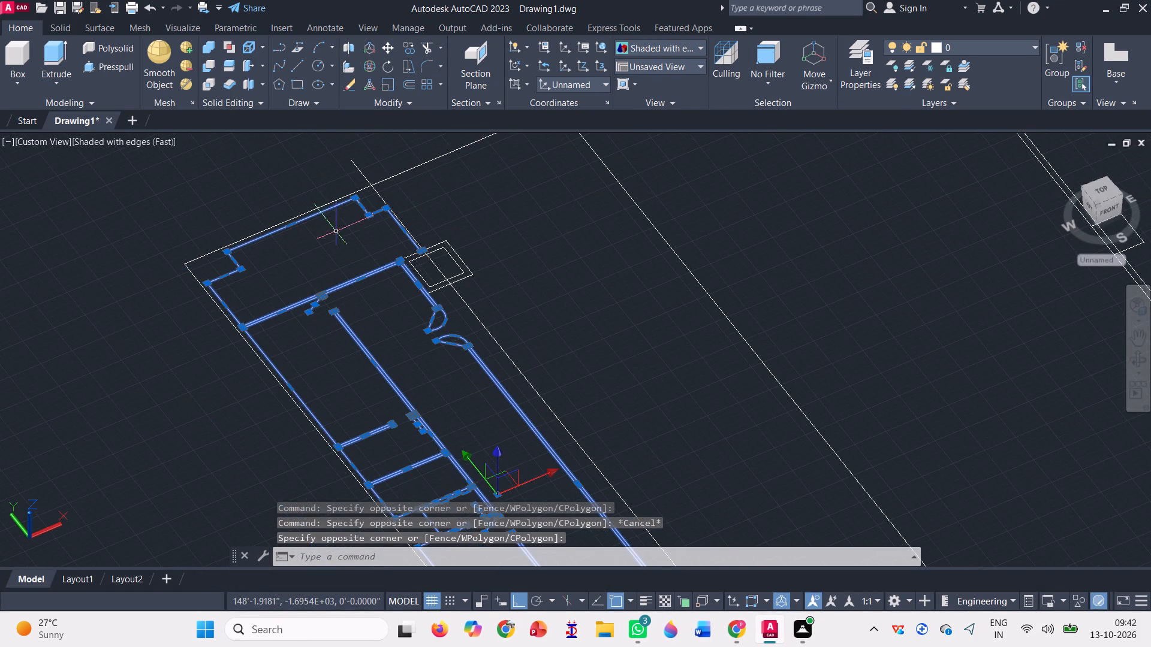
scroll(336, 186, "down", 1)
scroll(424, 304, "down", 1)
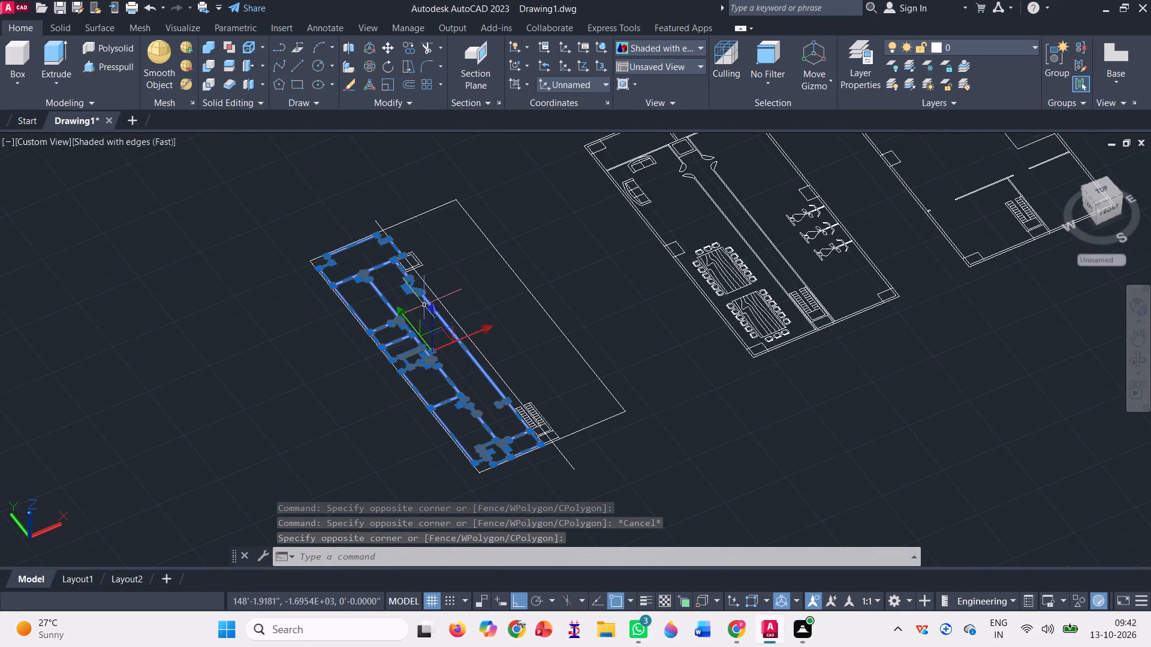
scroll(520, 437, "up", 2)
scroll(592, 454, "up", 2)
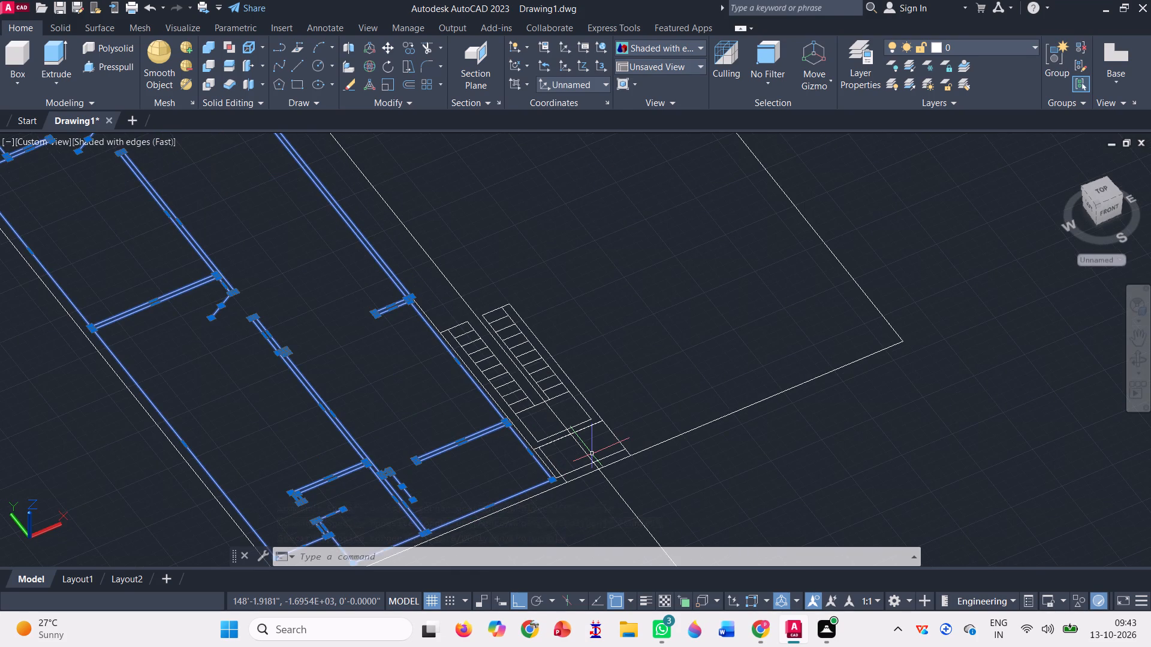
key("space")
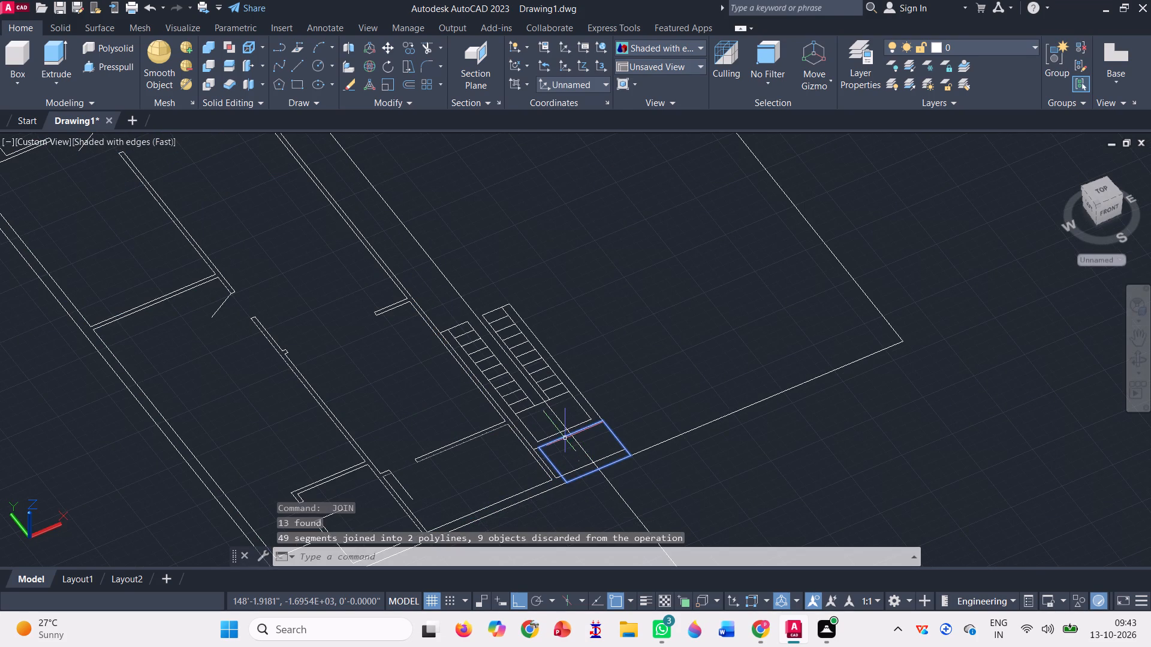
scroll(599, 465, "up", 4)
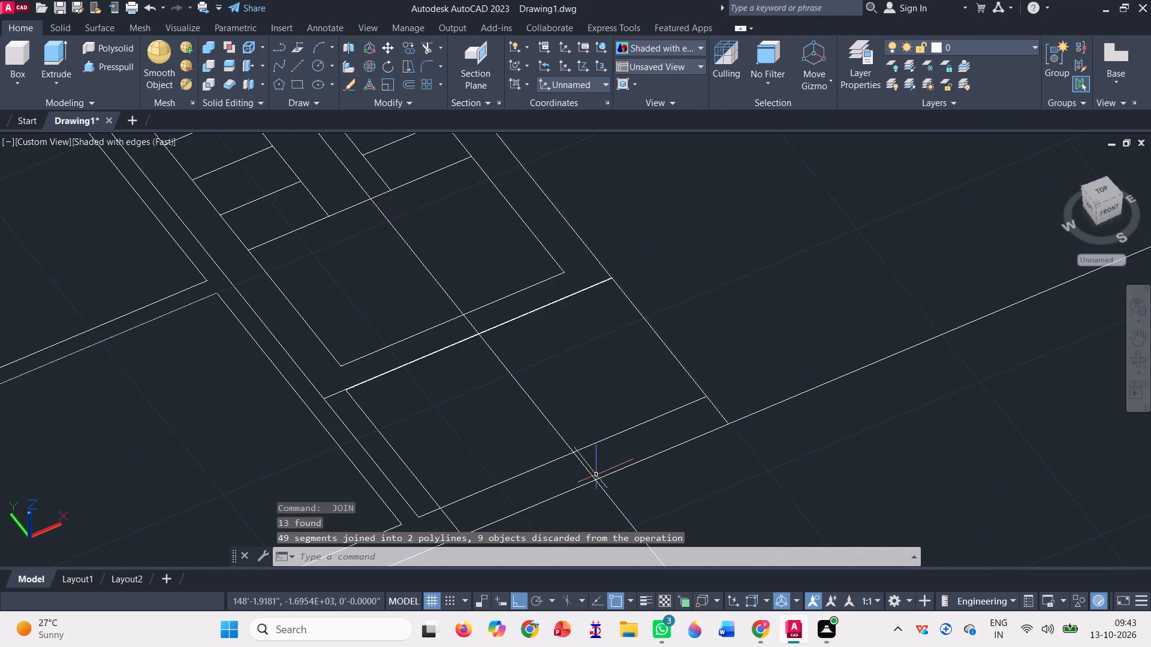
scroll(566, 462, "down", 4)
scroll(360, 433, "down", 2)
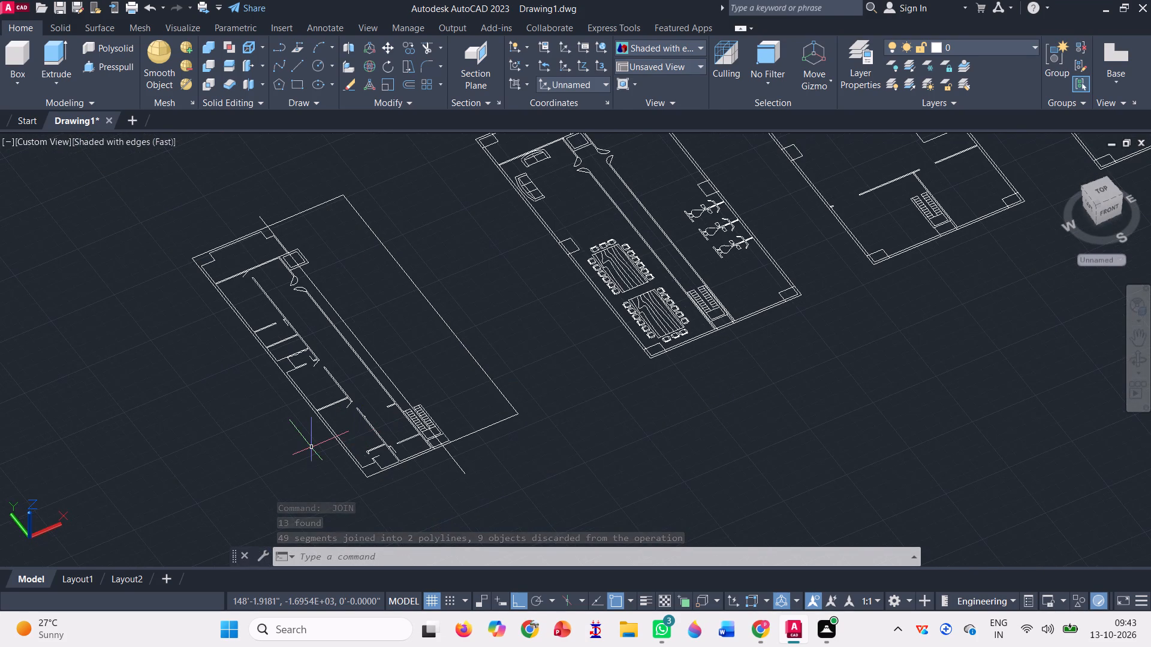